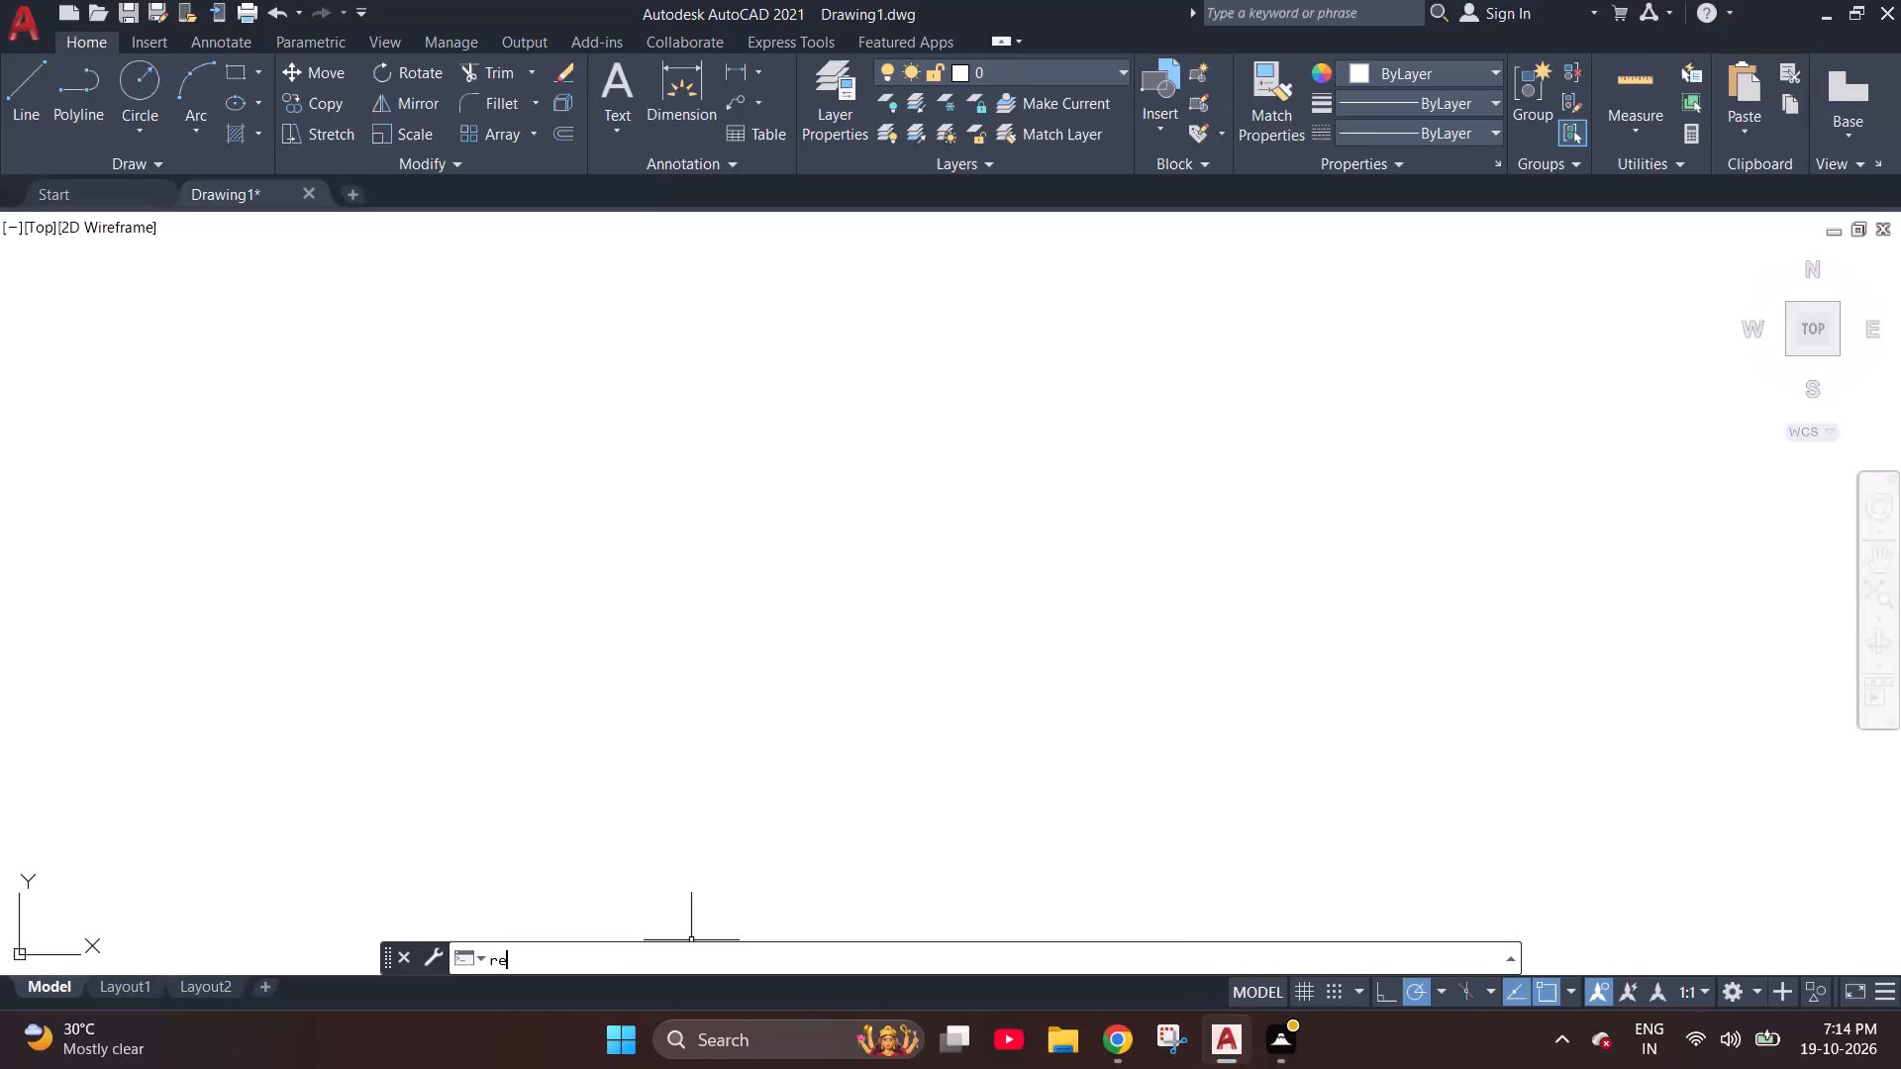
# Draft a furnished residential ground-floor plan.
# Draw a rectangle with length 24'7" and width 43'9" in the empty drawing.
pyautogui.write('c')
pyautogui.press('space')
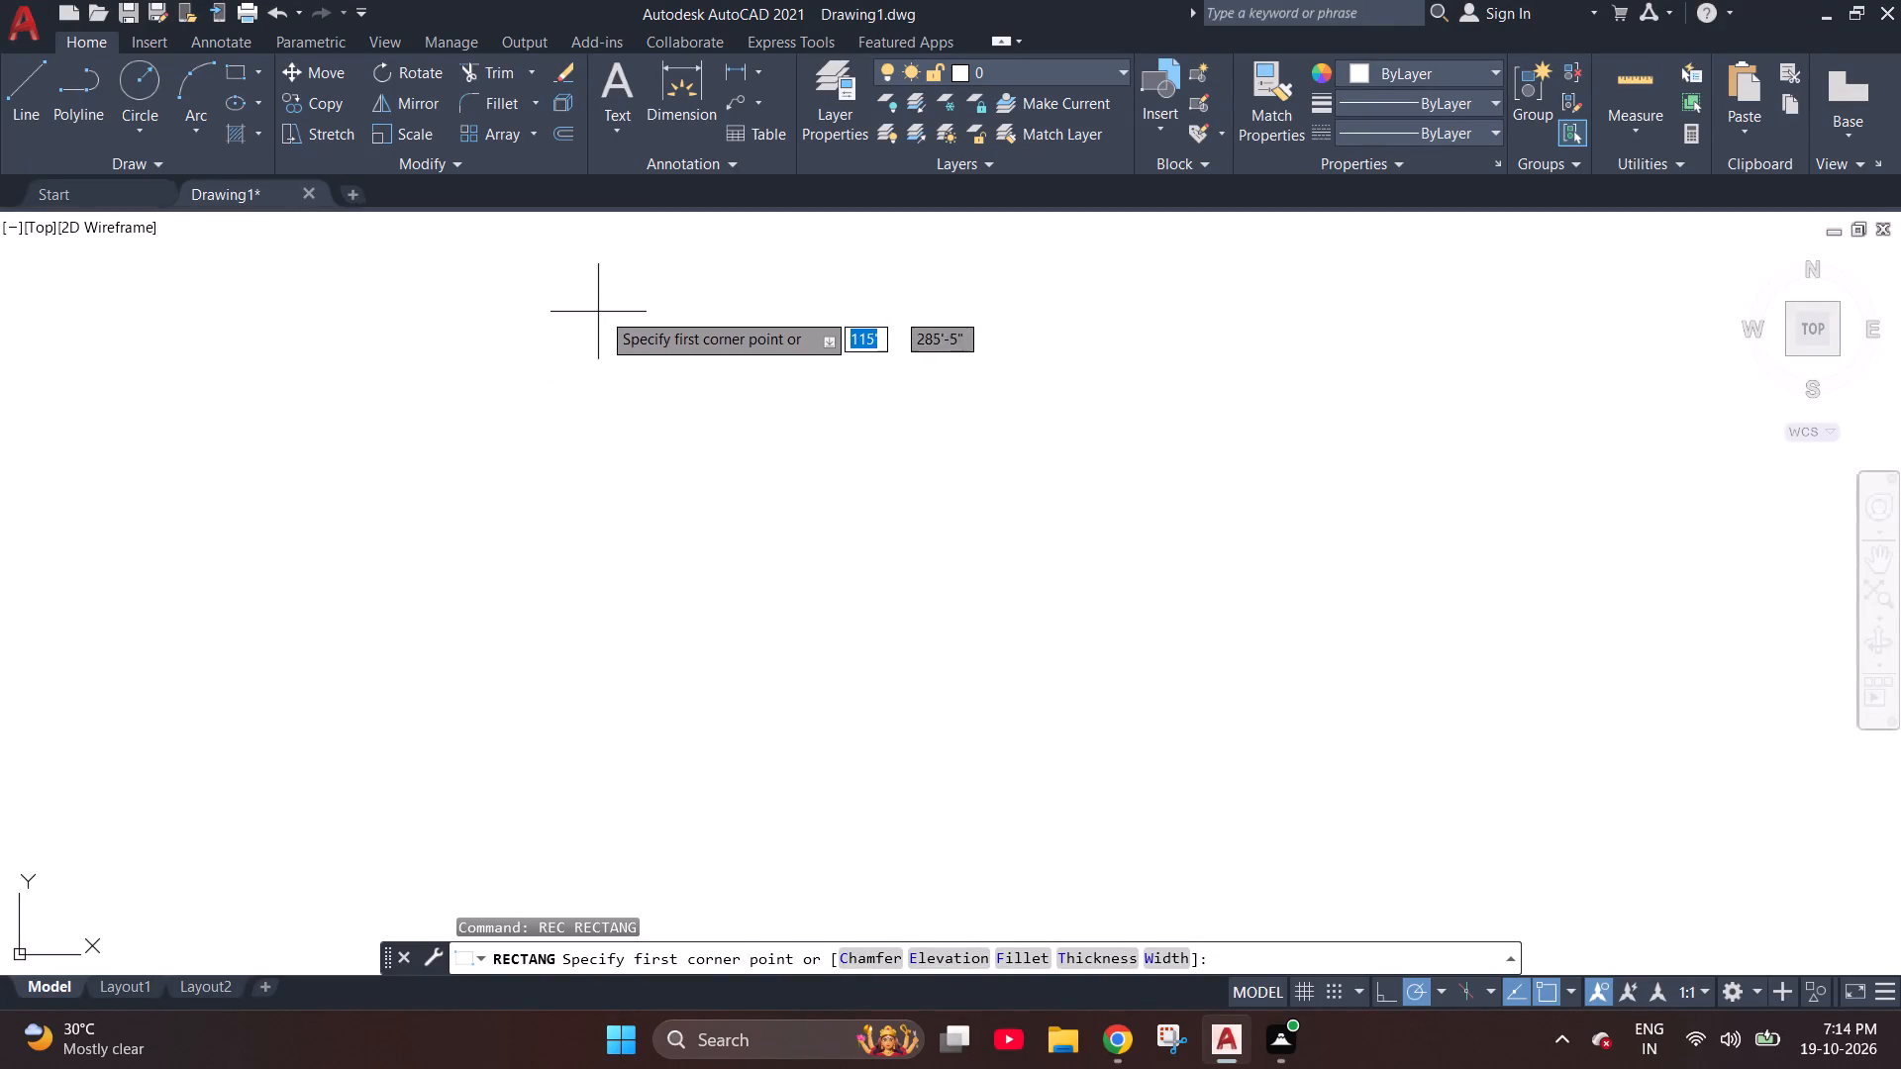
pyautogui.click(577, 266)
pyautogui.write('d')
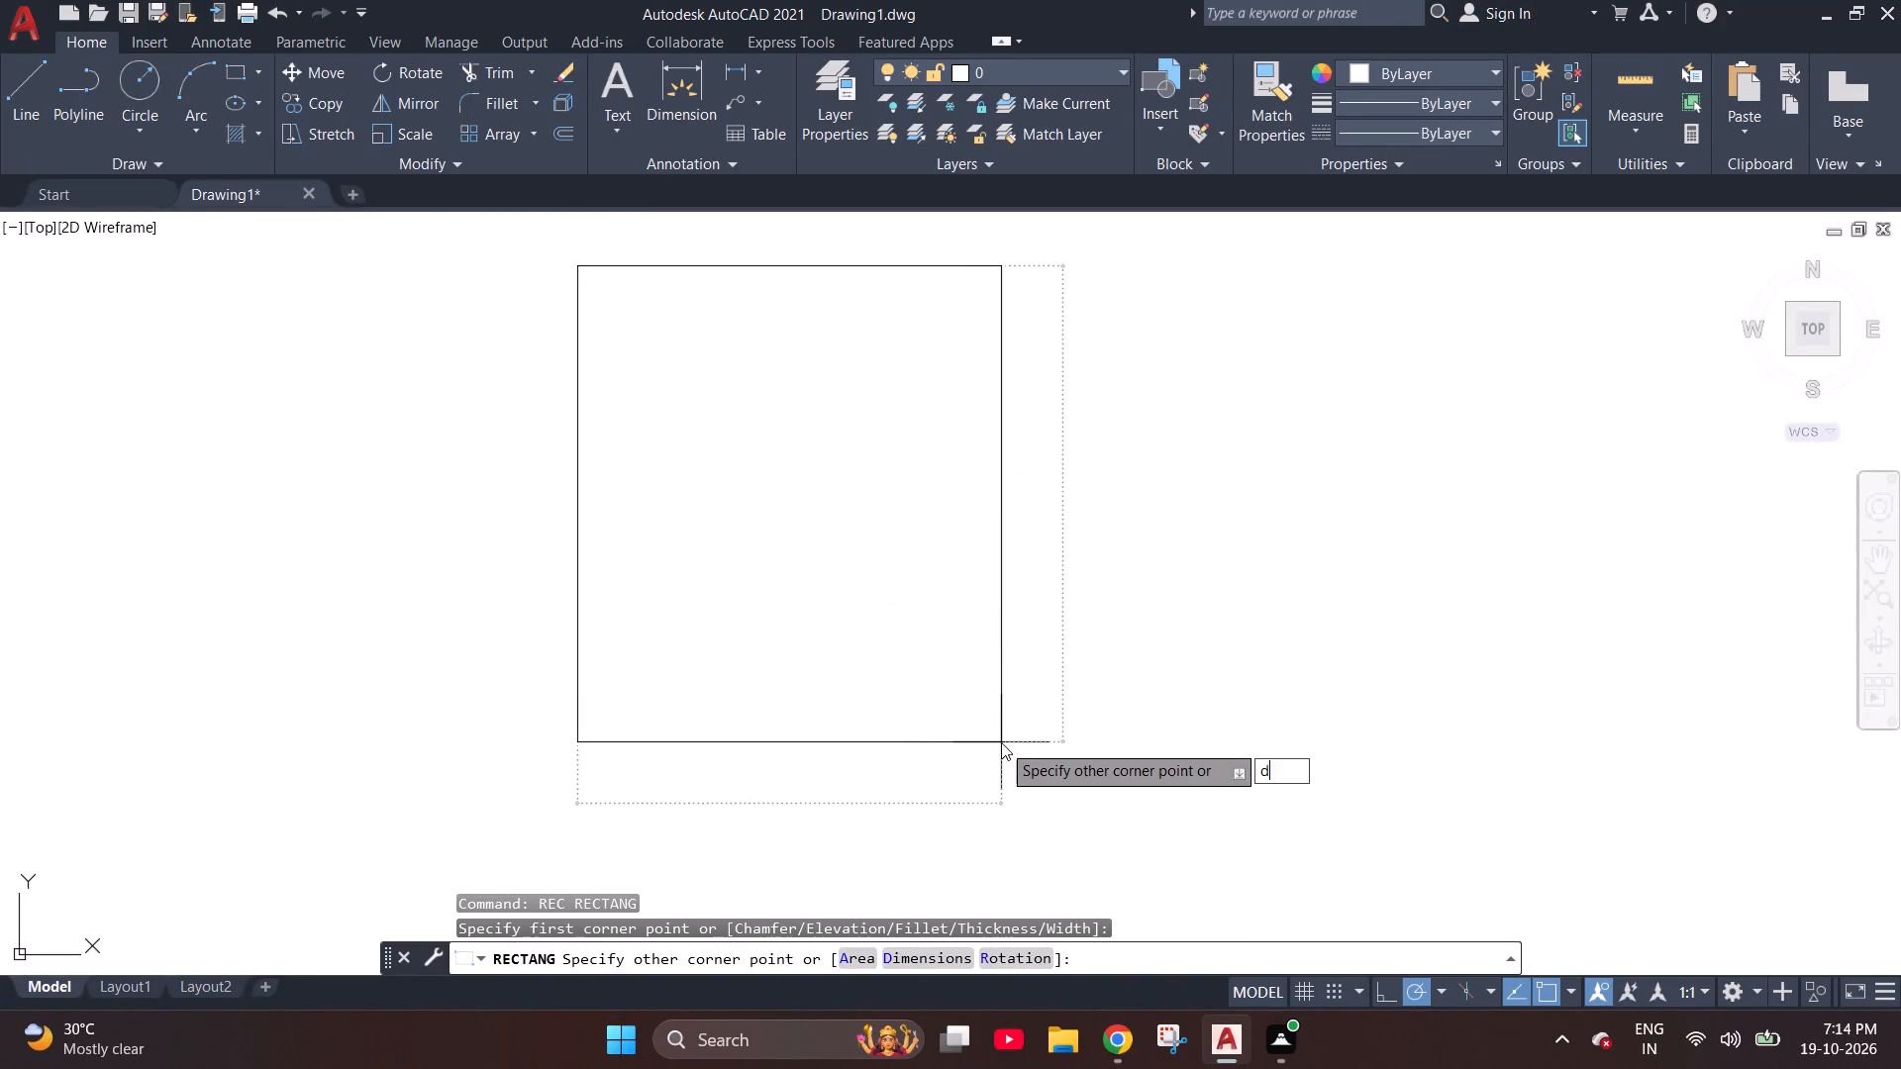
pyautogui.press('space')
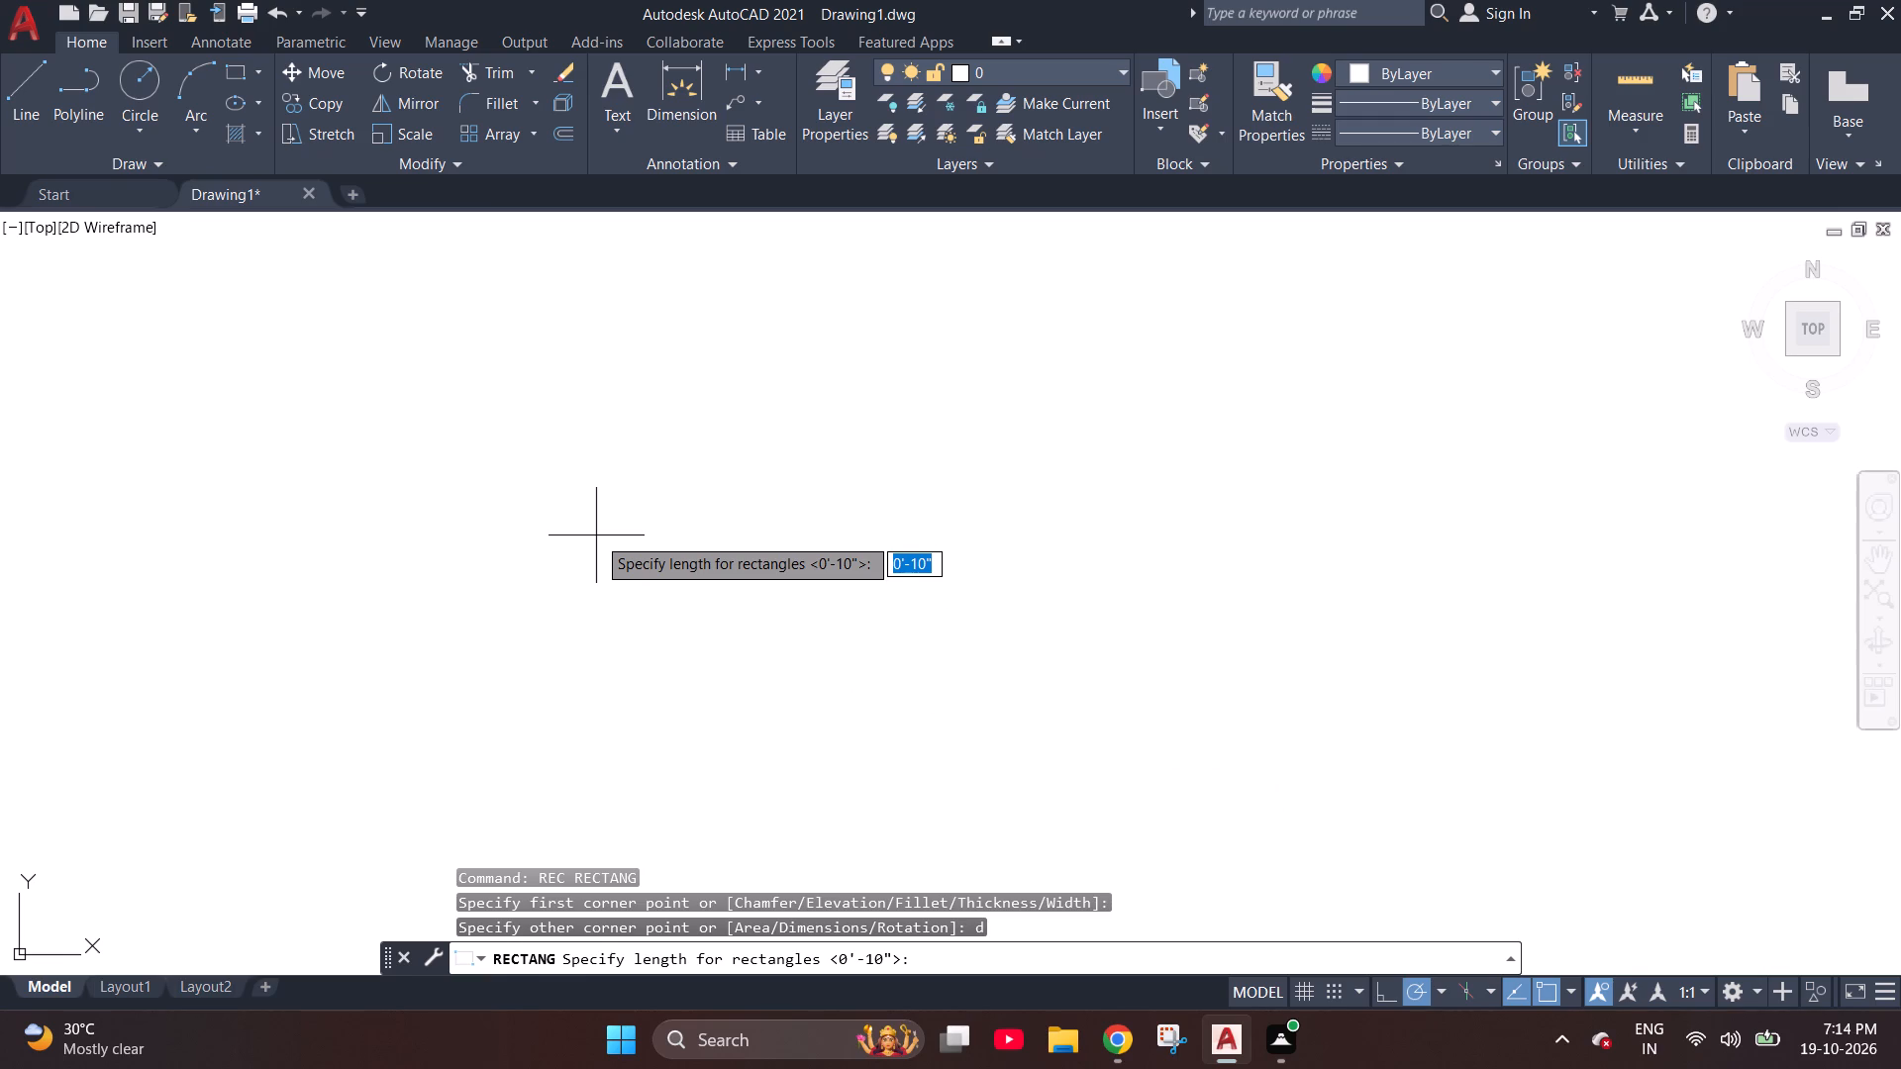
pyautogui.write("24'")
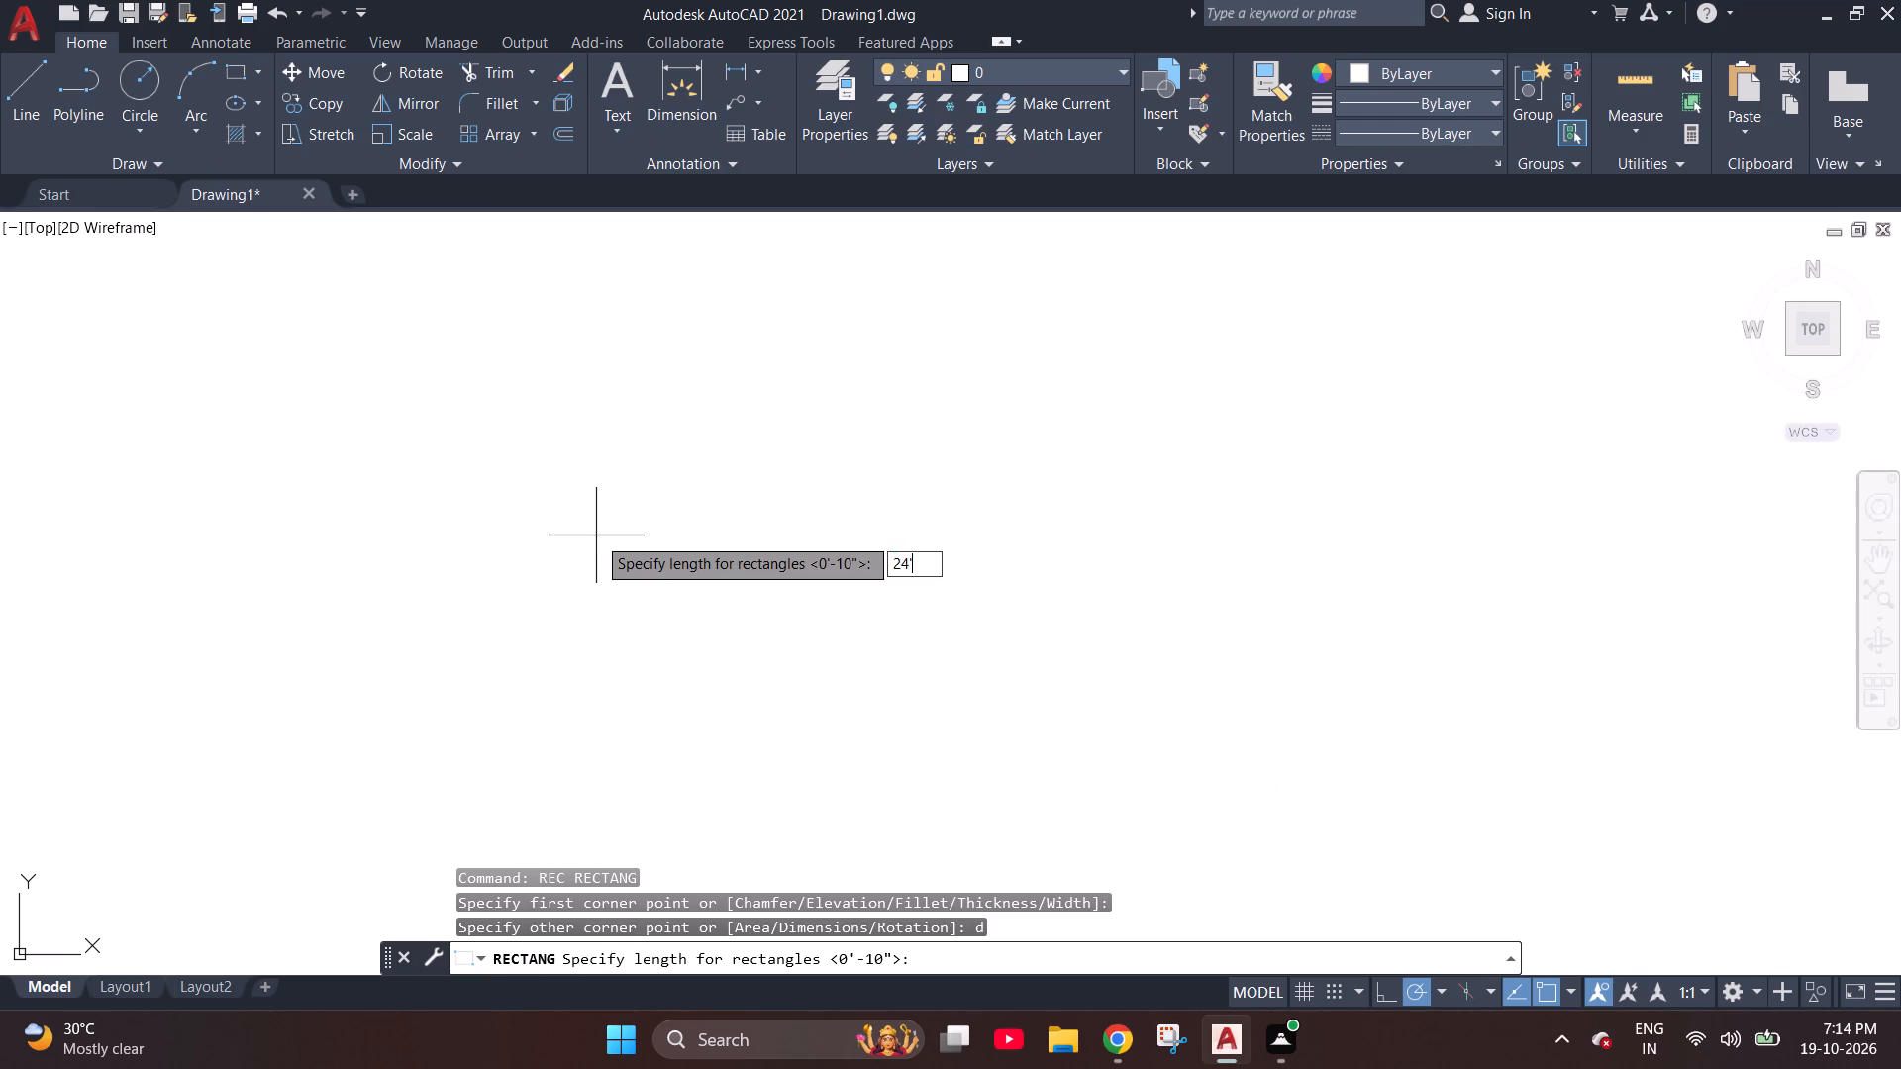
pyautogui.write('7"')
pyautogui.press('Return')
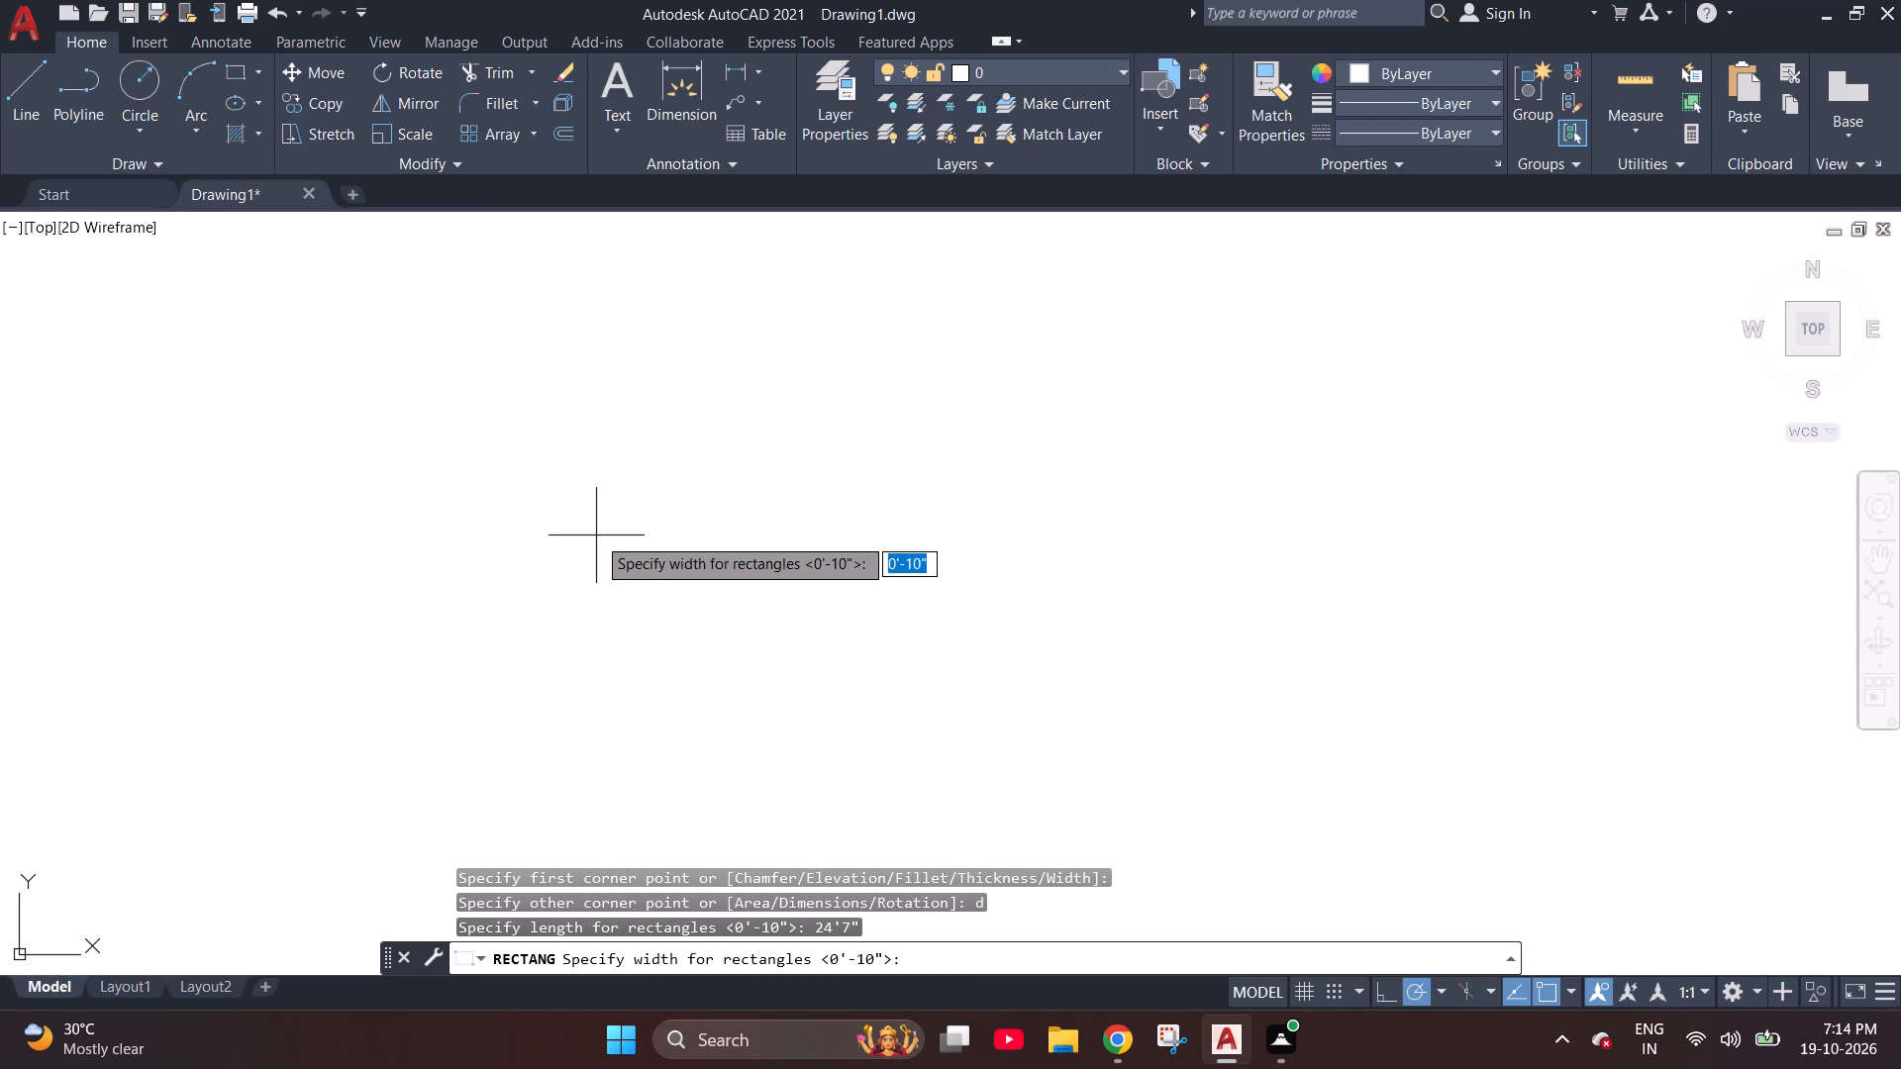
pyautogui.write('43')
pyautogui.press("'")
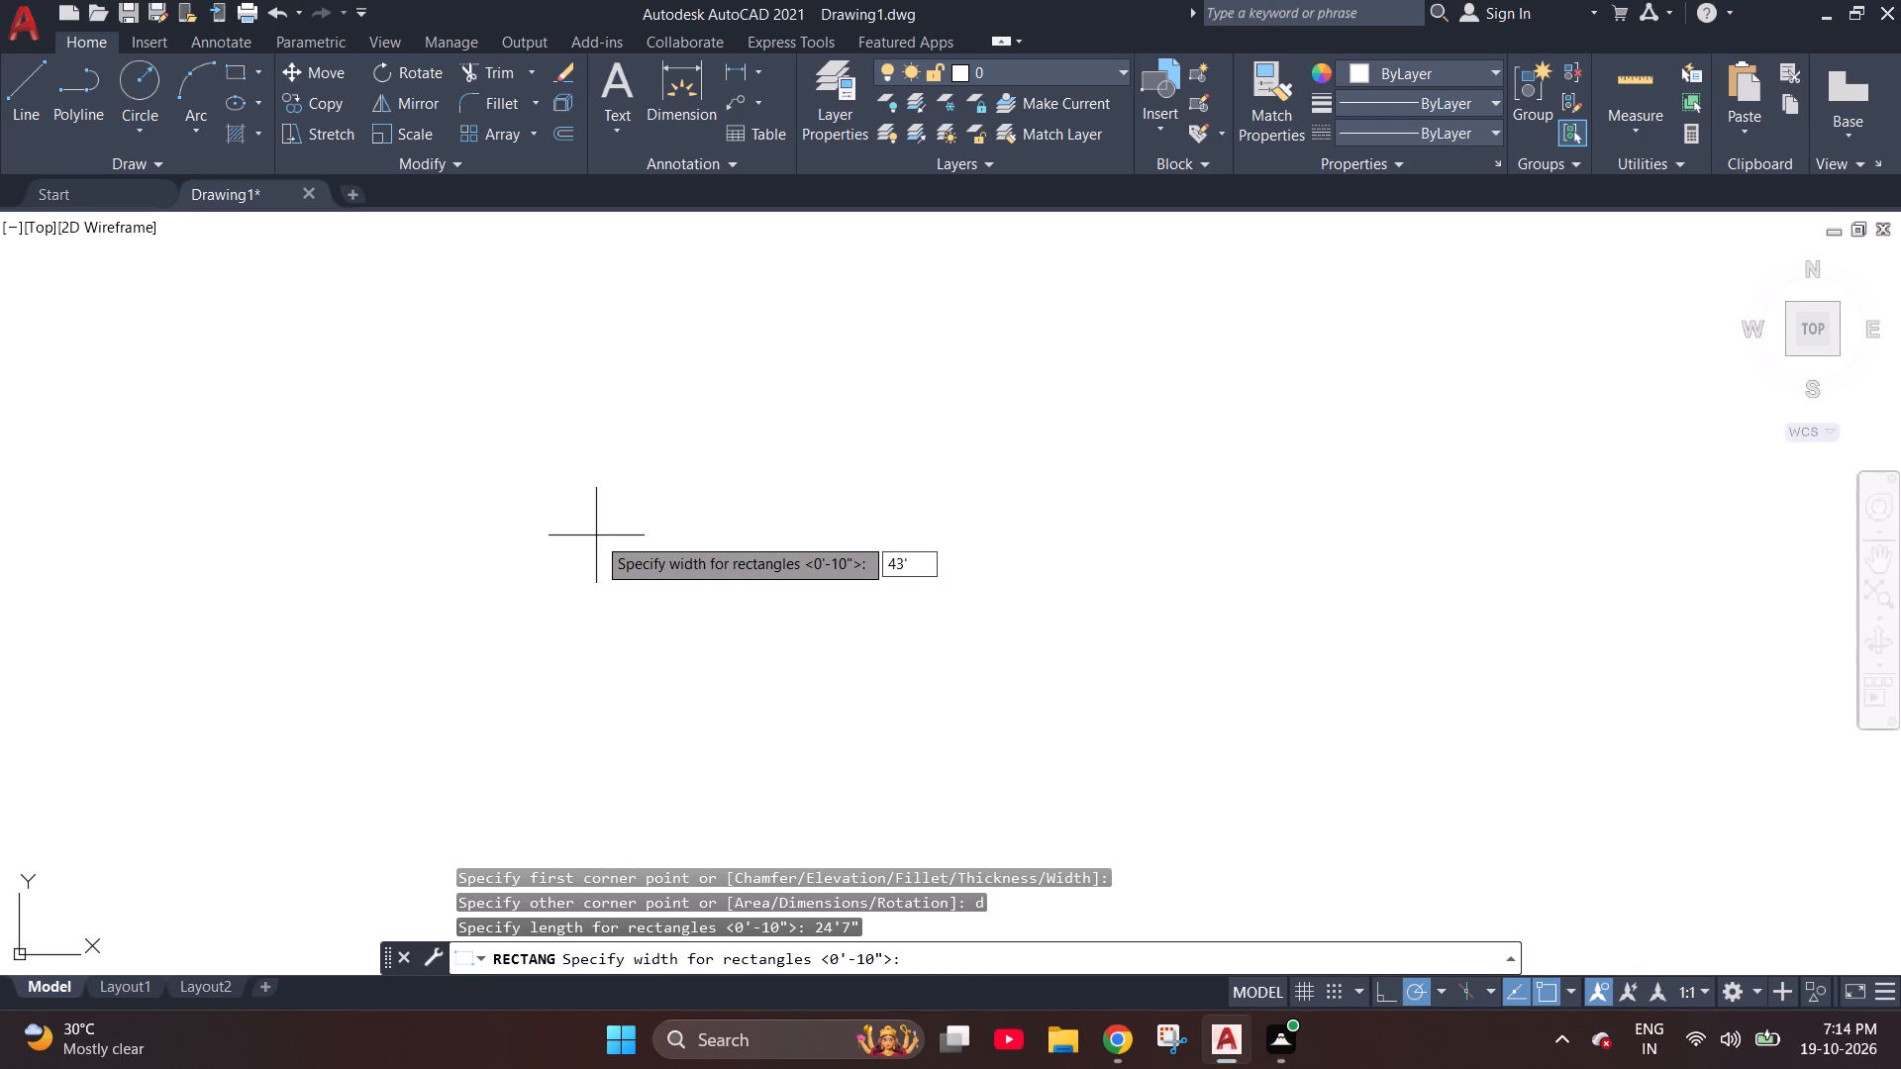
pyautogui.write('9"')
pyautogui.press('Return')
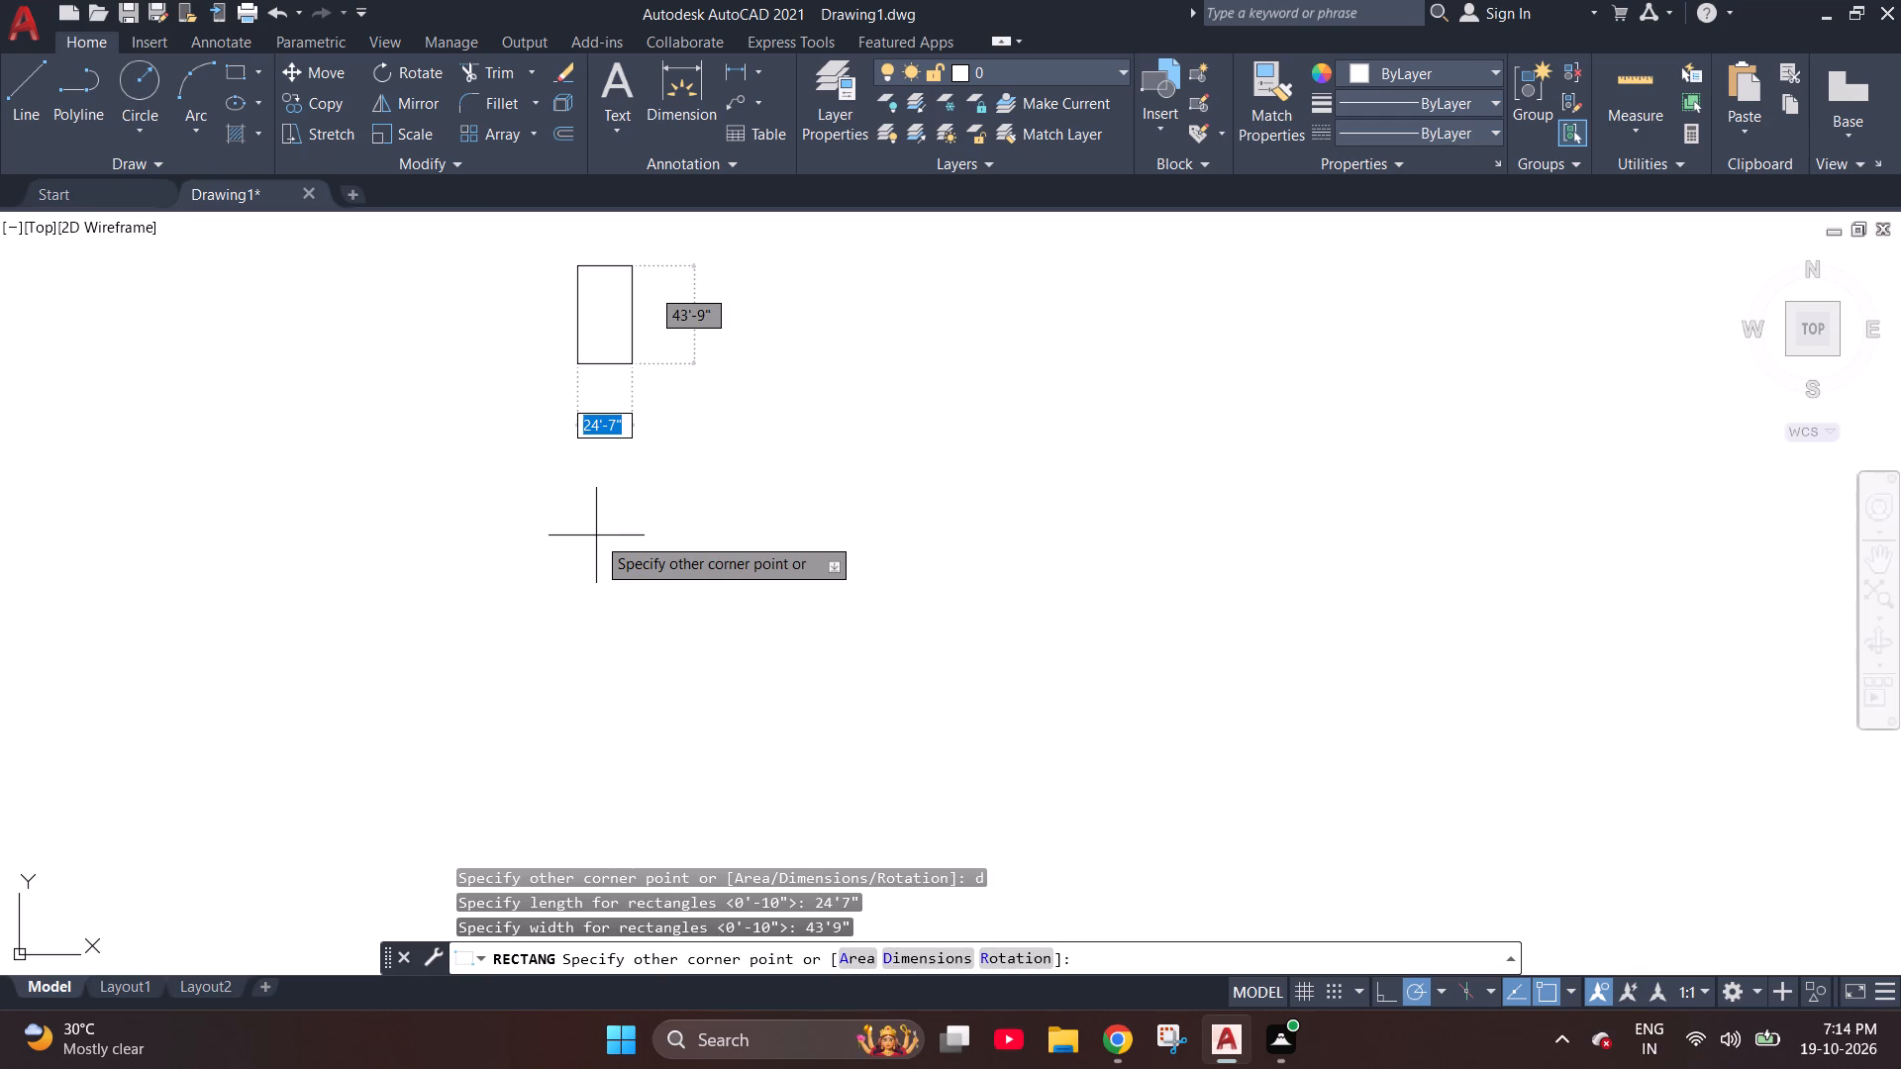
pyautogui.click(596, 535)
pyautogui.scroll(4, 594, 252)
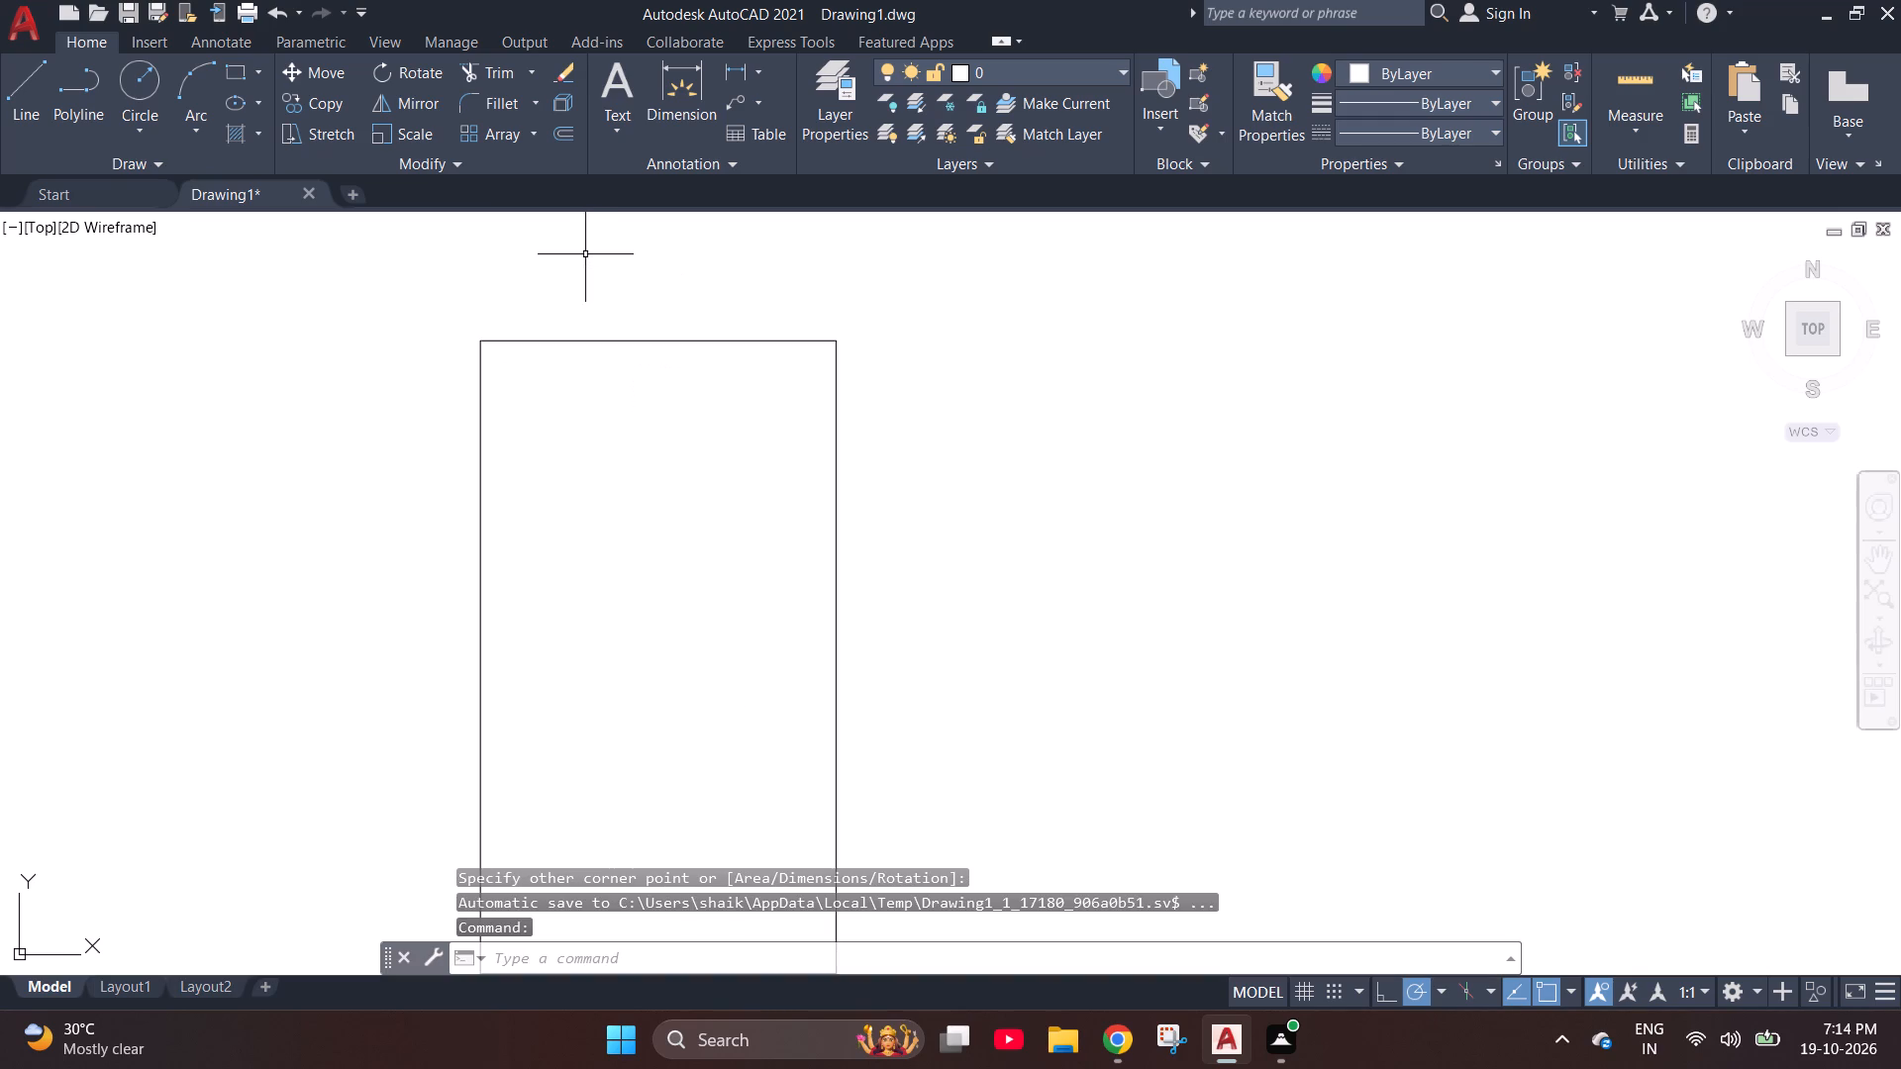
pyautogui.scroll(-1, 646, 407)
pyautogui.click(765, 472)
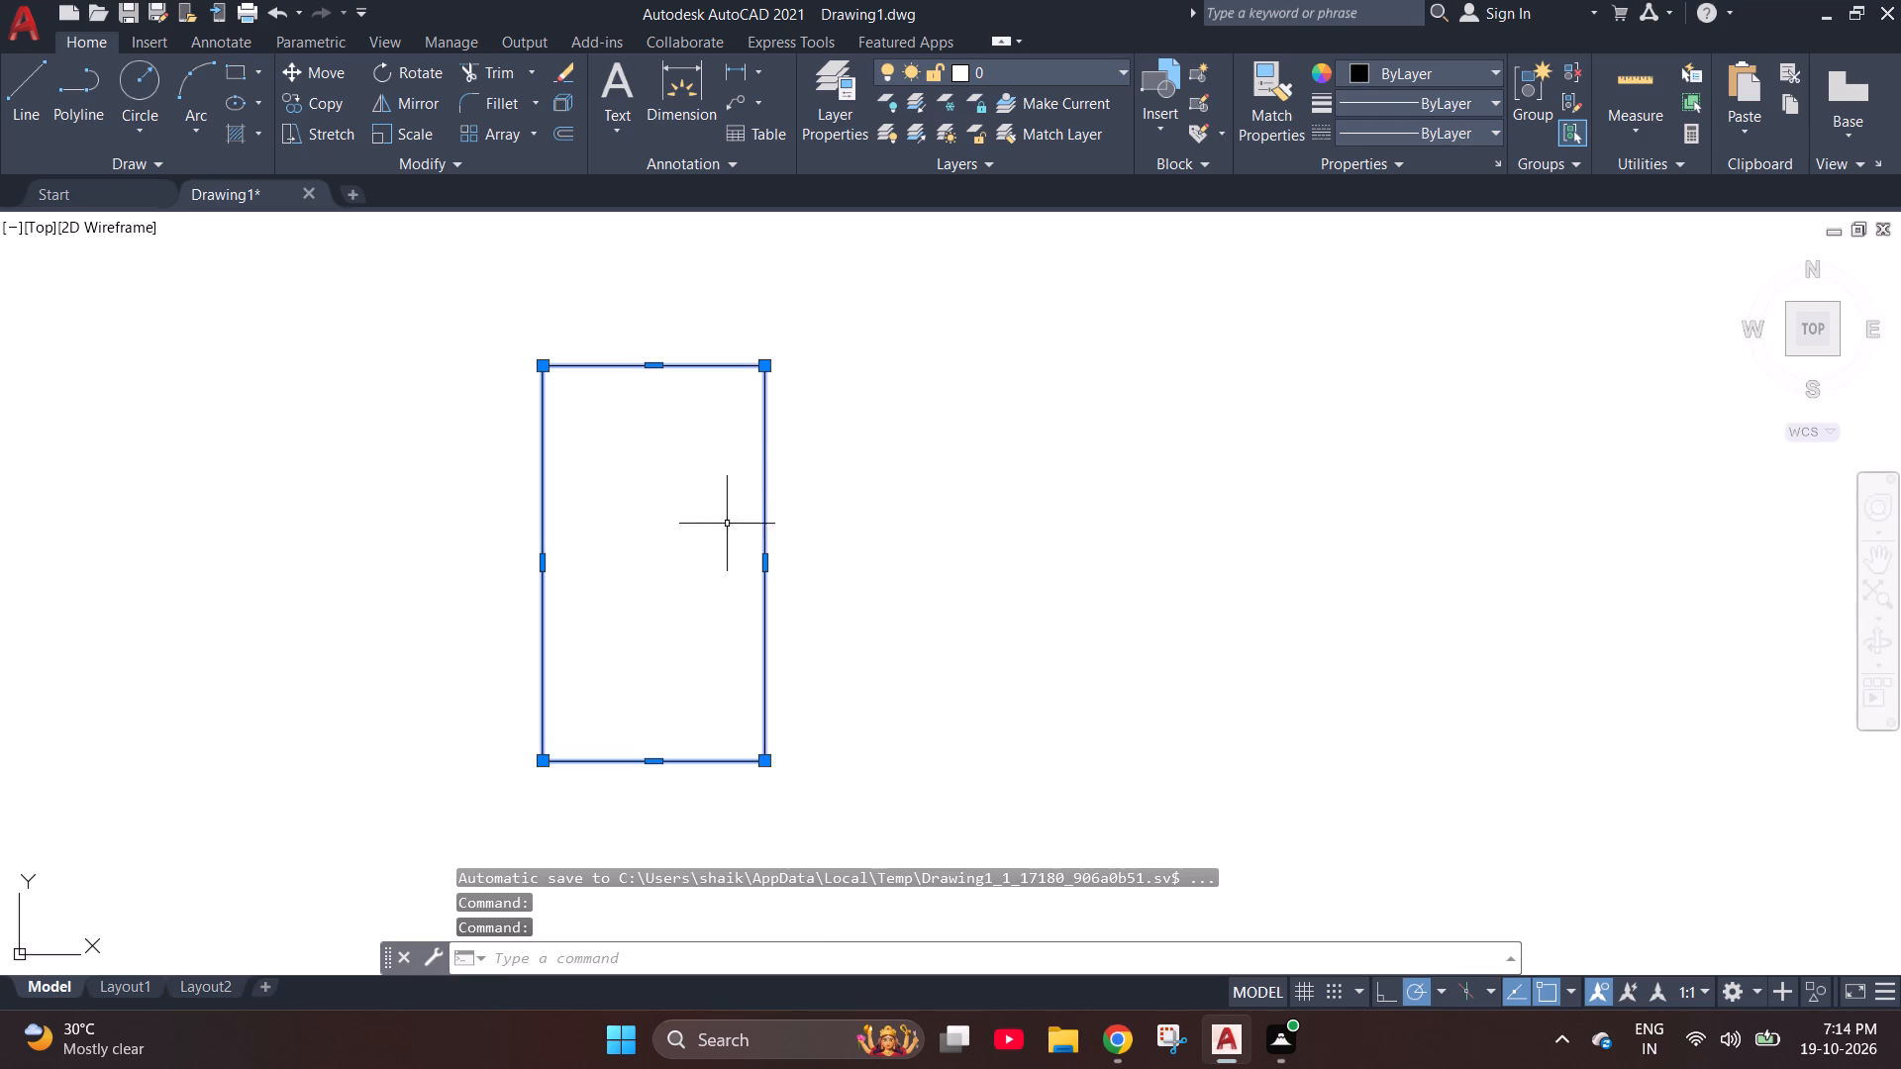
pyautogui.press('Escape')
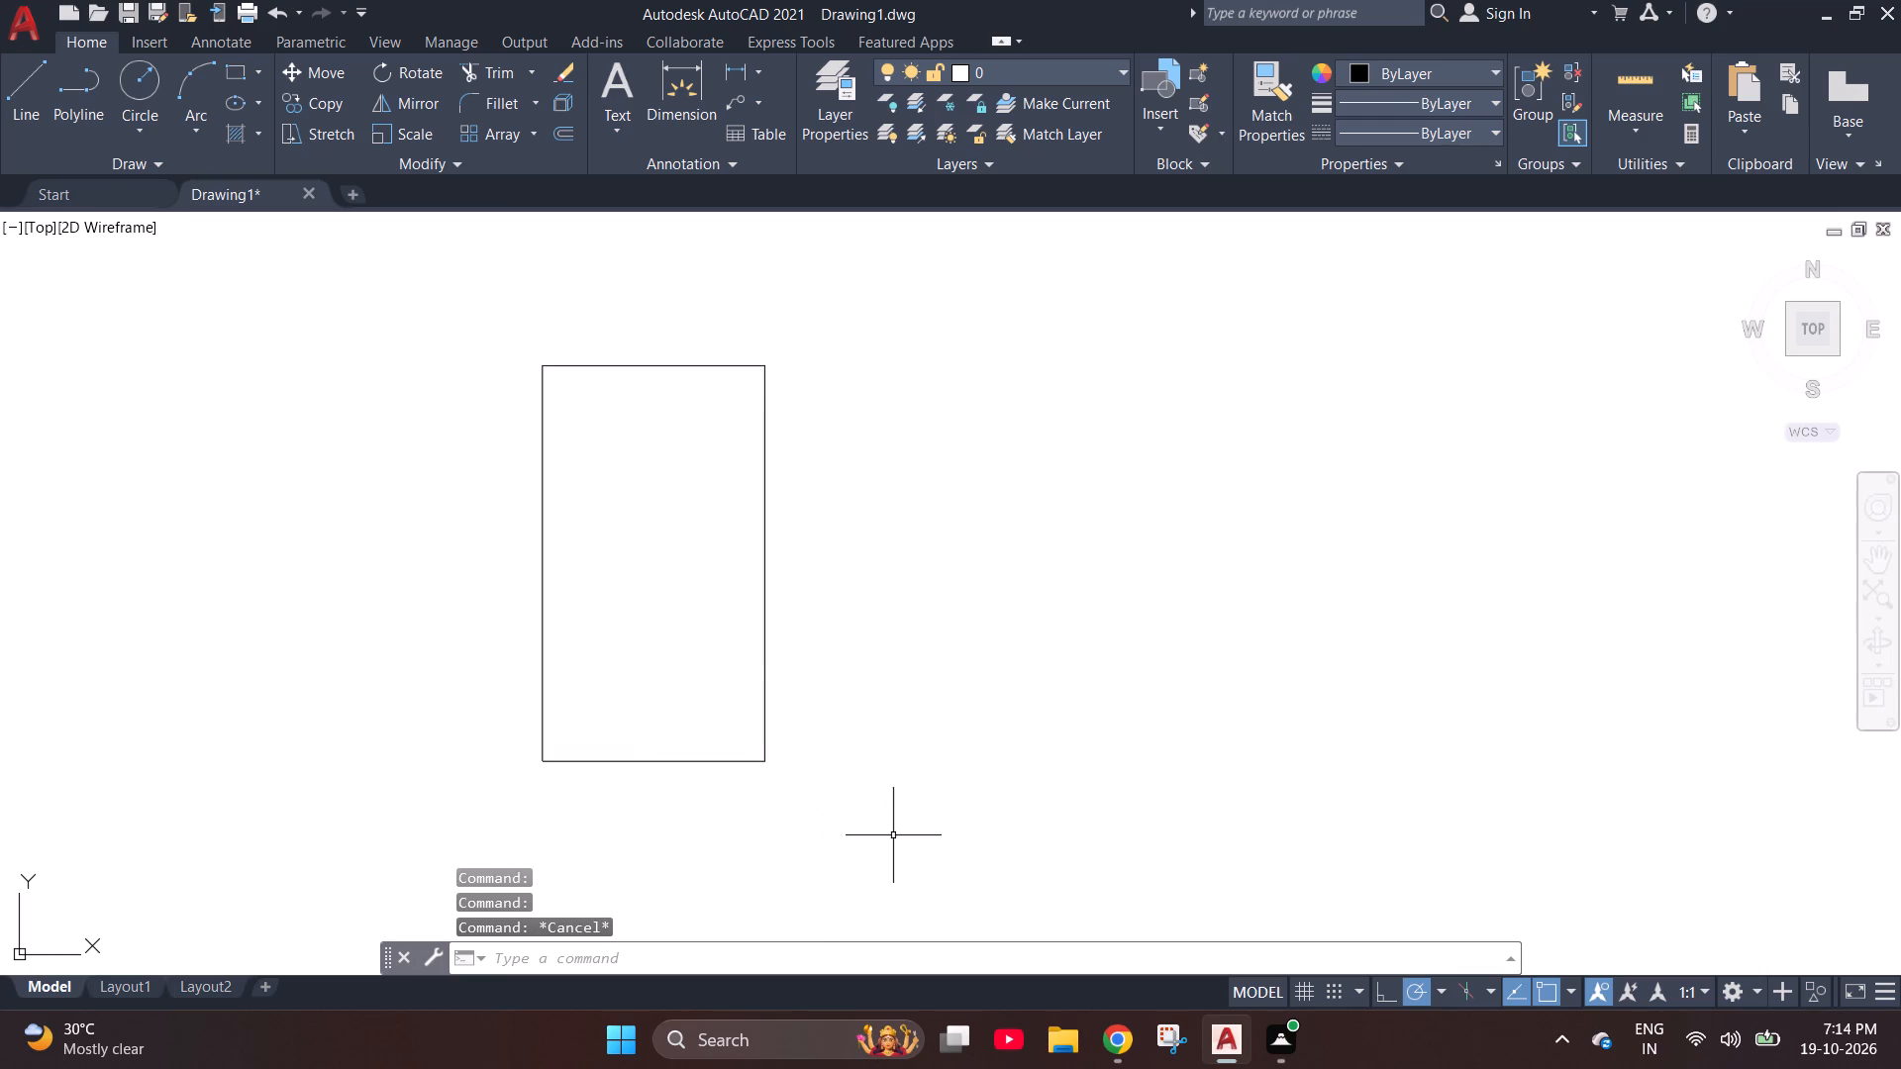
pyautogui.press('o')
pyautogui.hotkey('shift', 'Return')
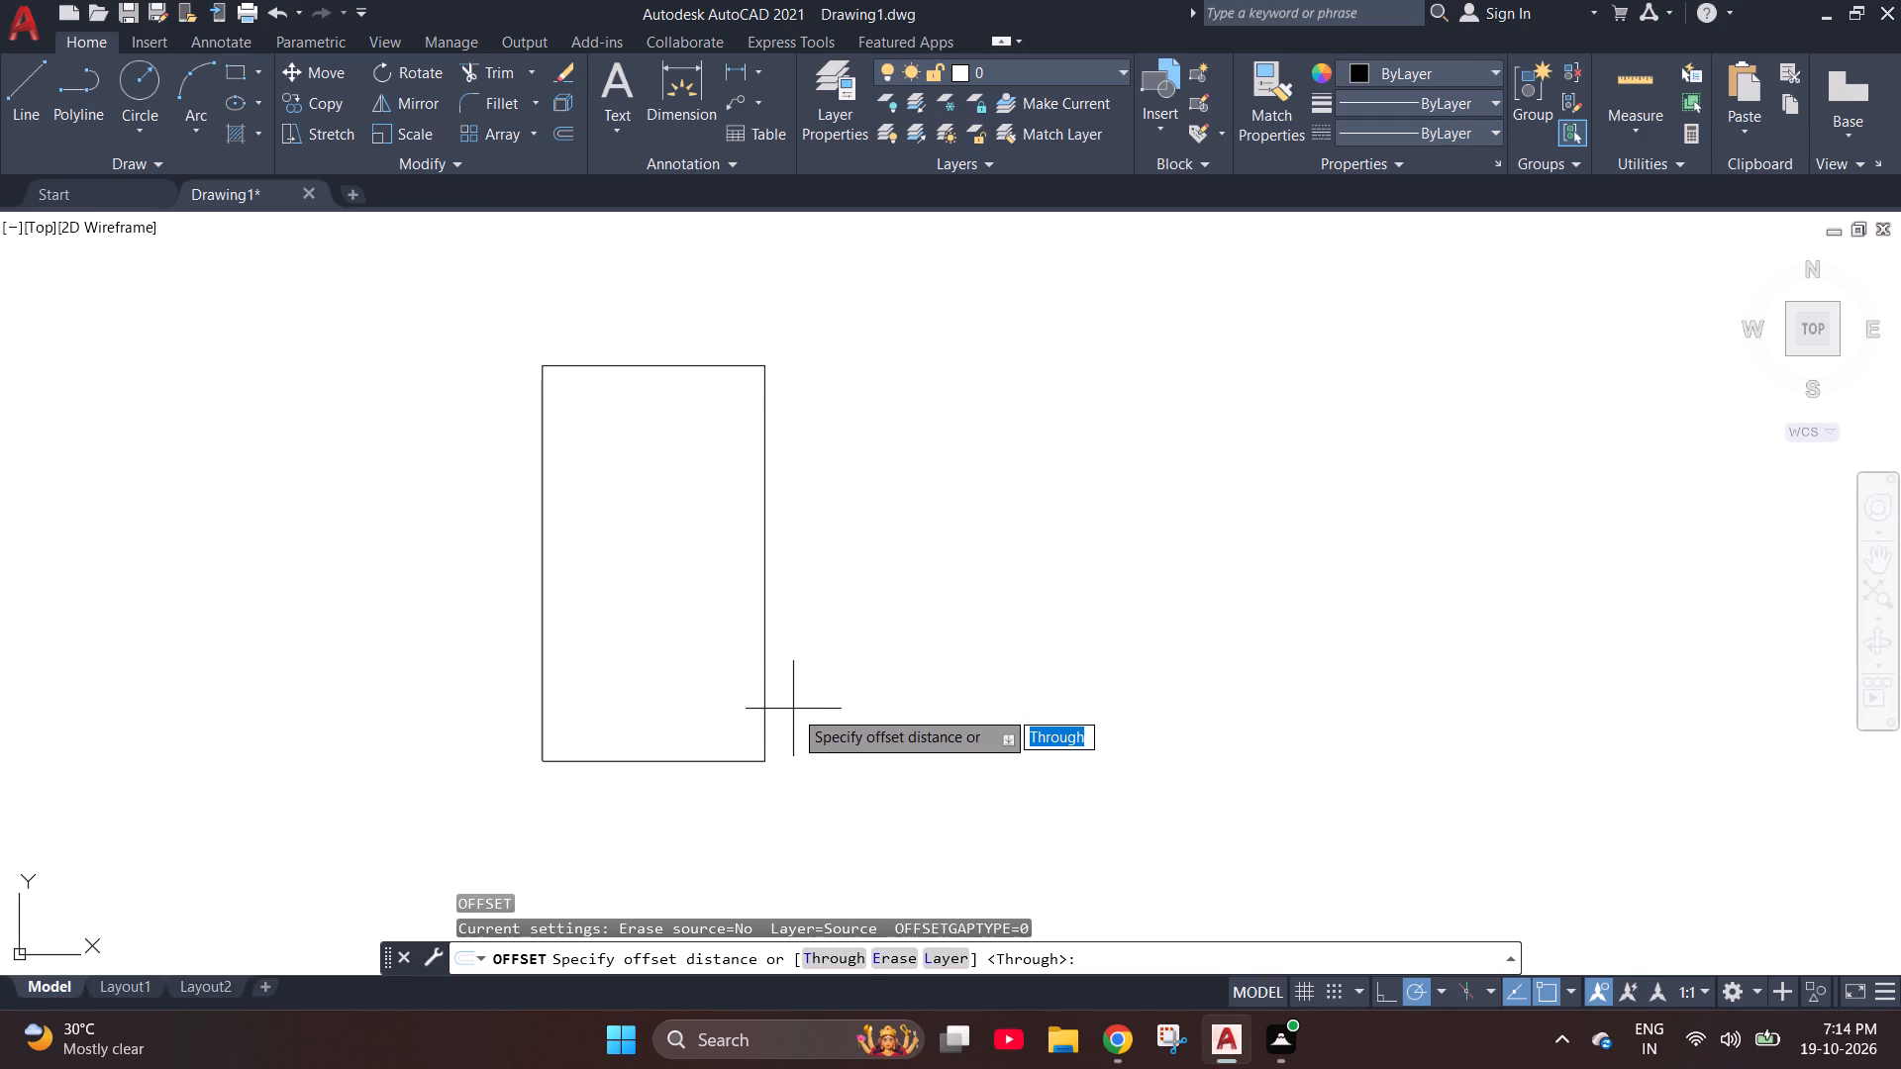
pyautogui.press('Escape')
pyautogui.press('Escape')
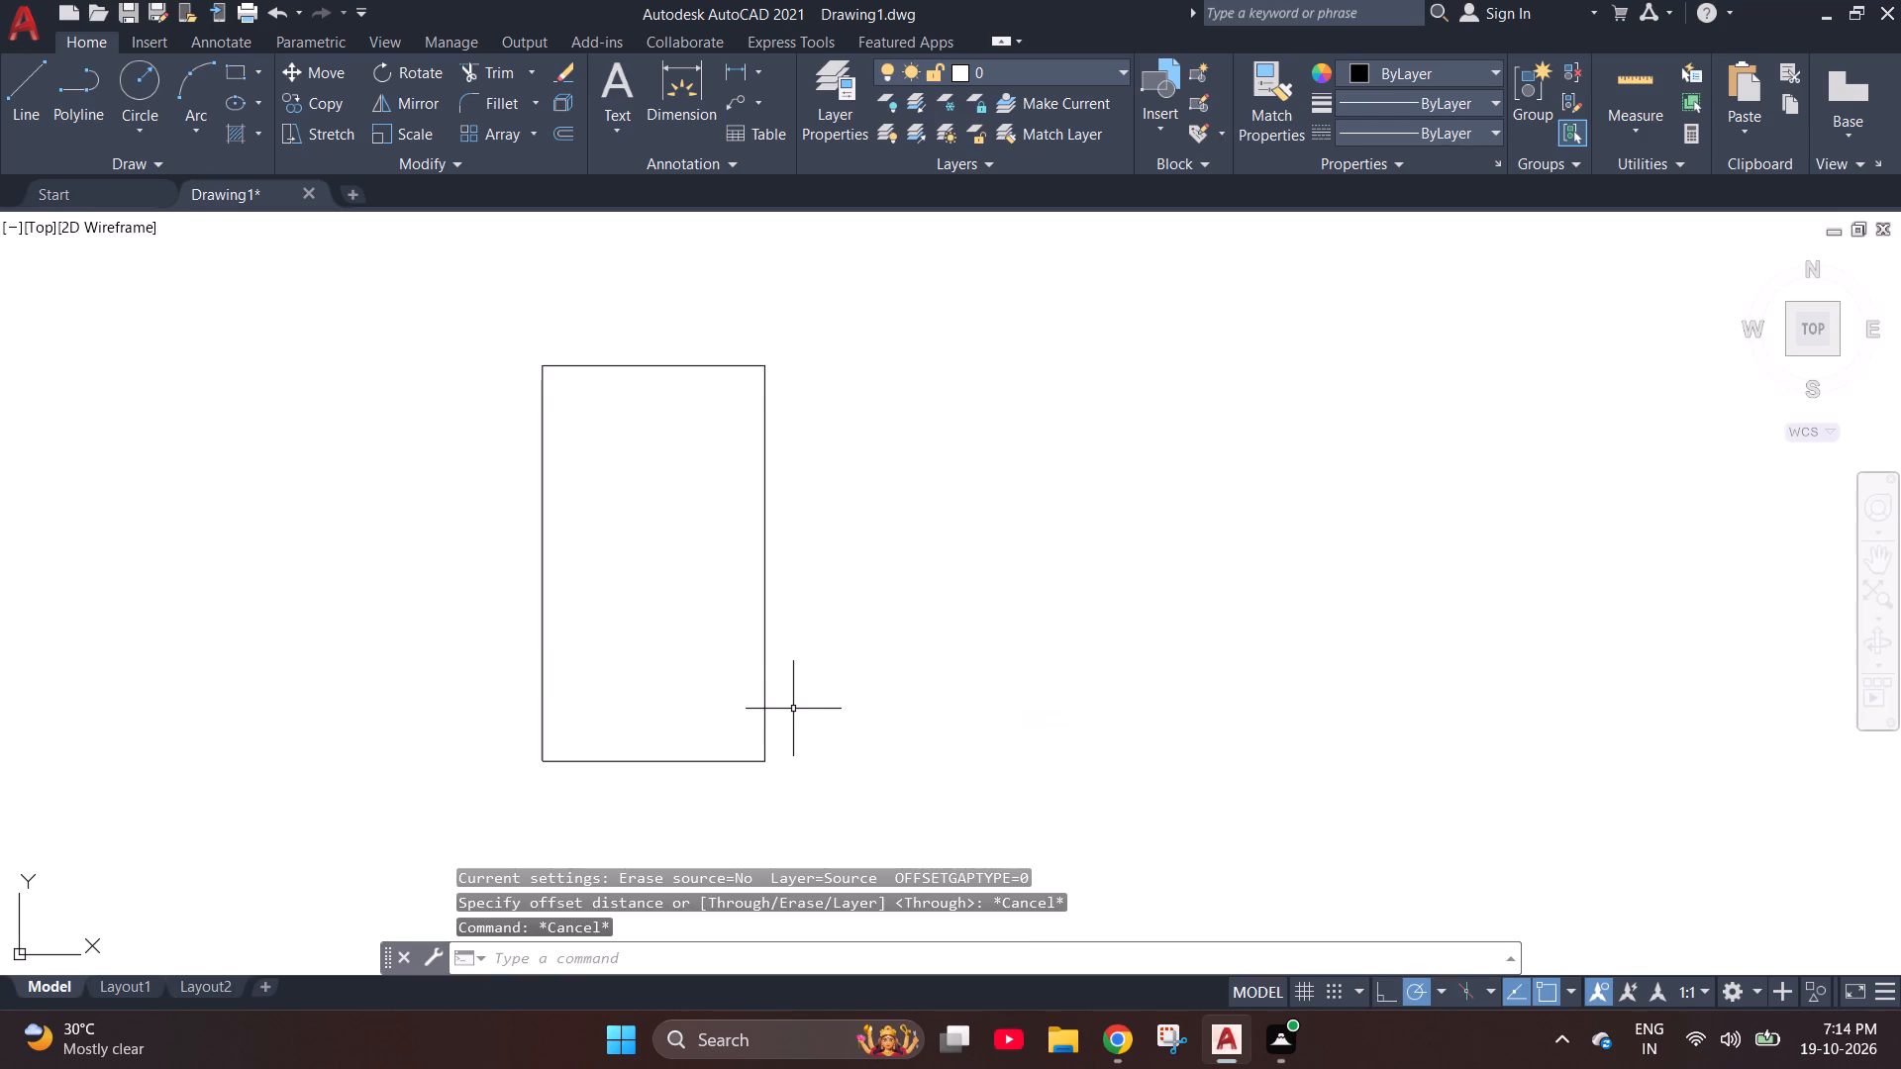
# Offset the rectangle 9" inward to form the inner wall outline.
pyautogui.press('o')
pyautogui.press('Return')
pyautogui.write('9"')
pyautogui.press('Return')
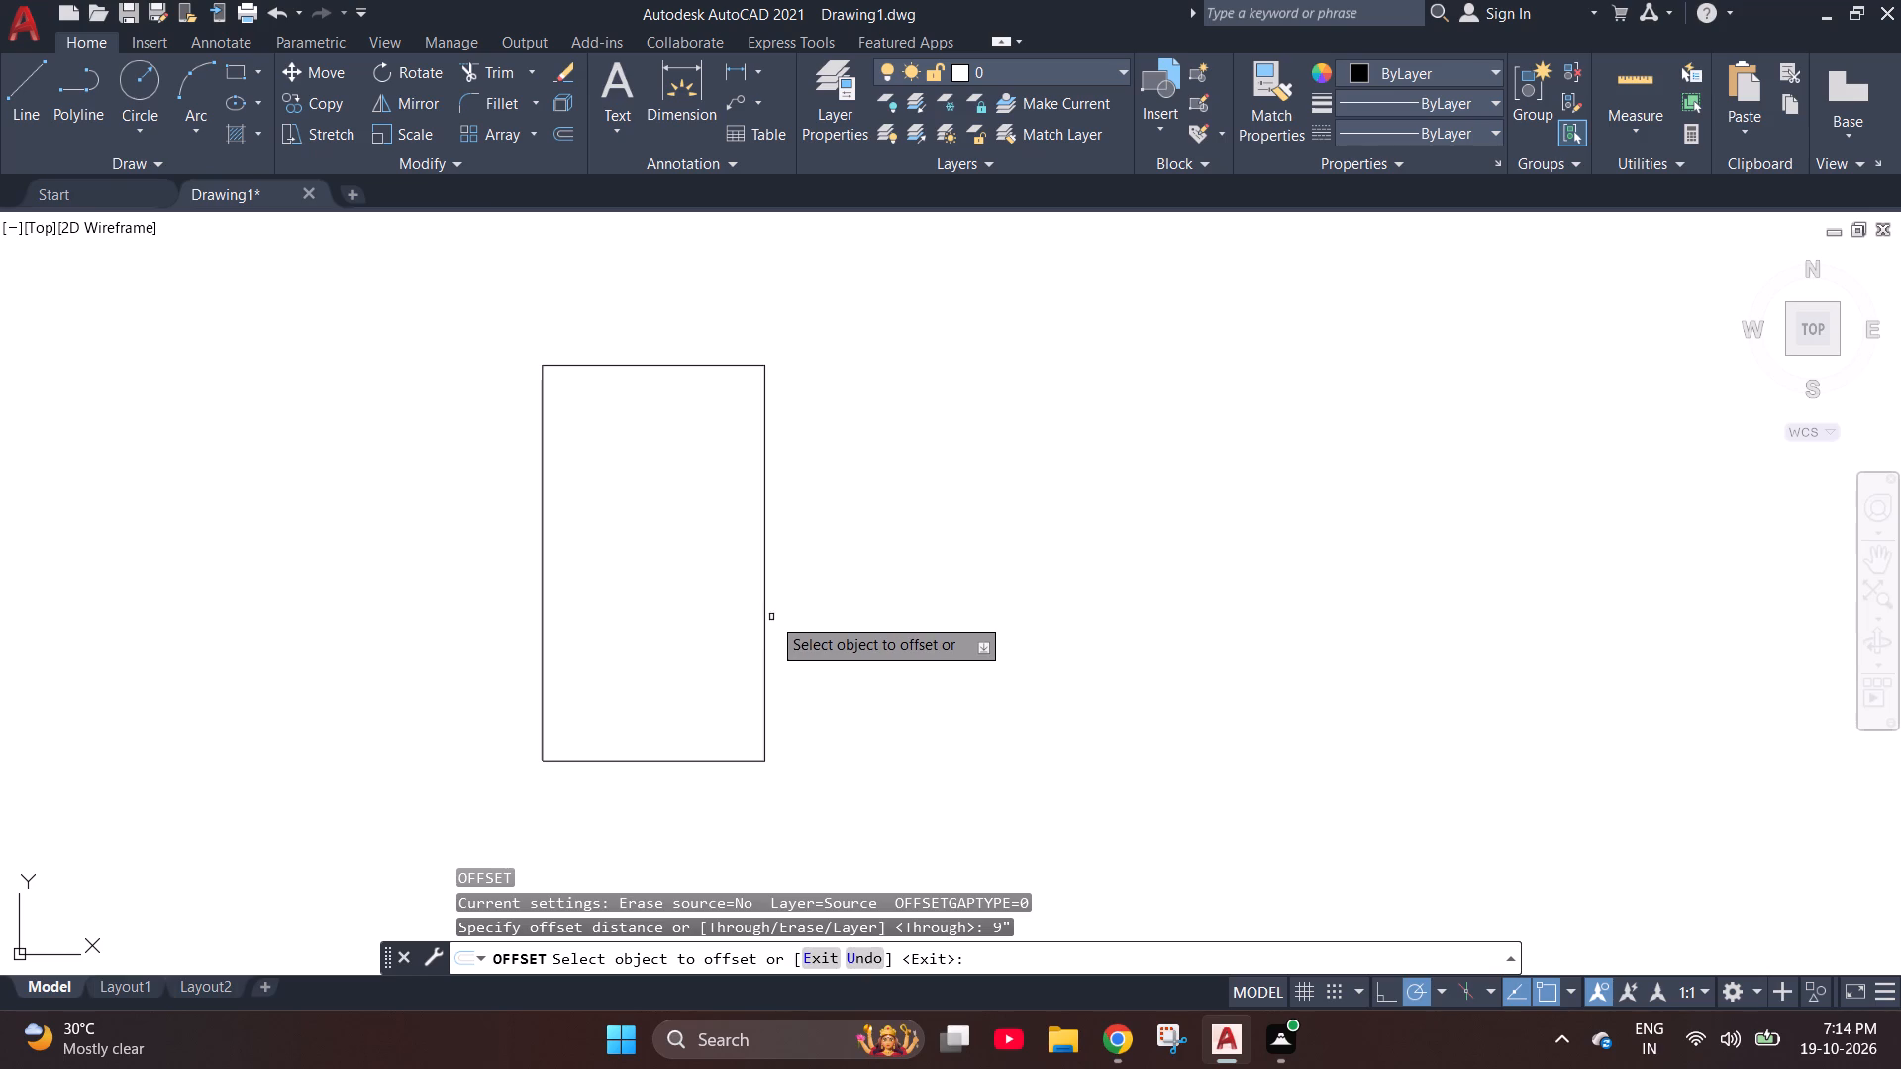
pyautogui.click(767, 614)
pyautogui.click(715, 615)
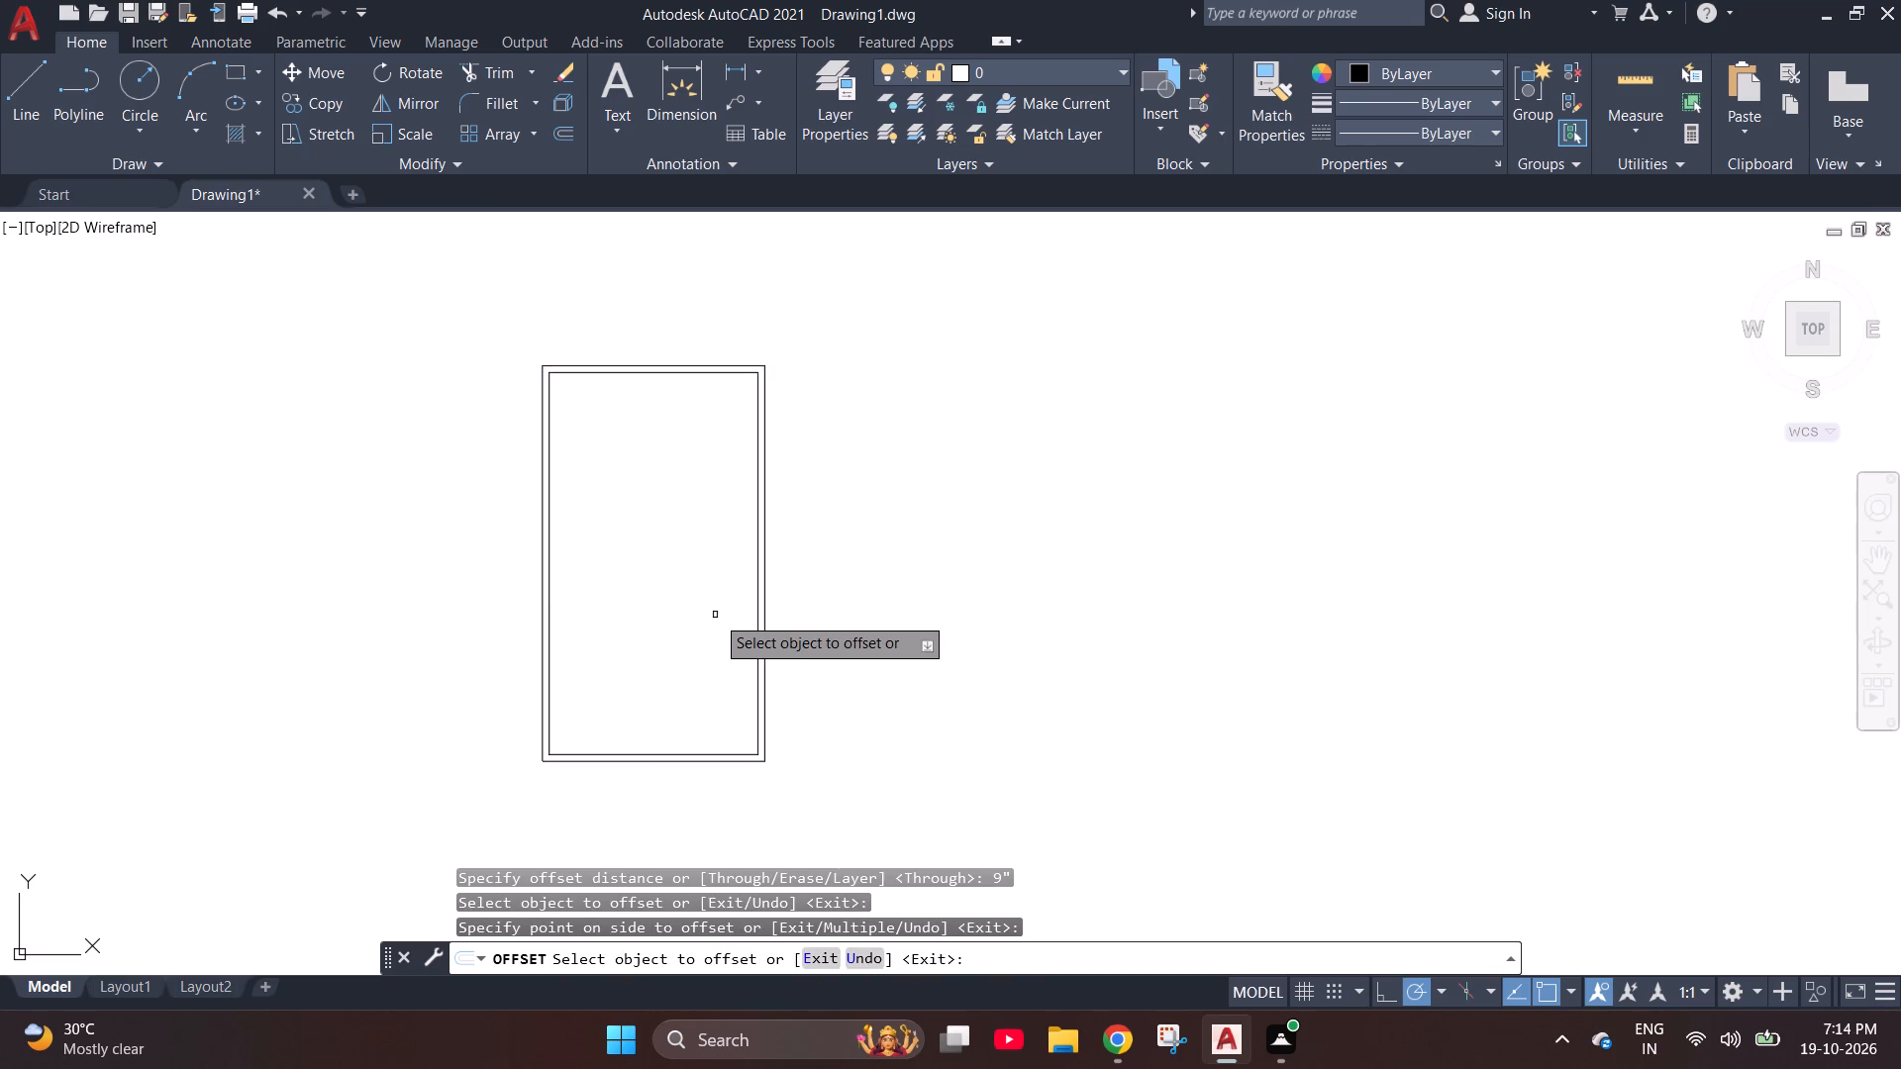
pyautogui.press('Escape')
# In the drafting options, enlarge the AutoSnap marker slightly and increase the aperture size.
pyautogui.write('op')
pyautogui.press('Return')
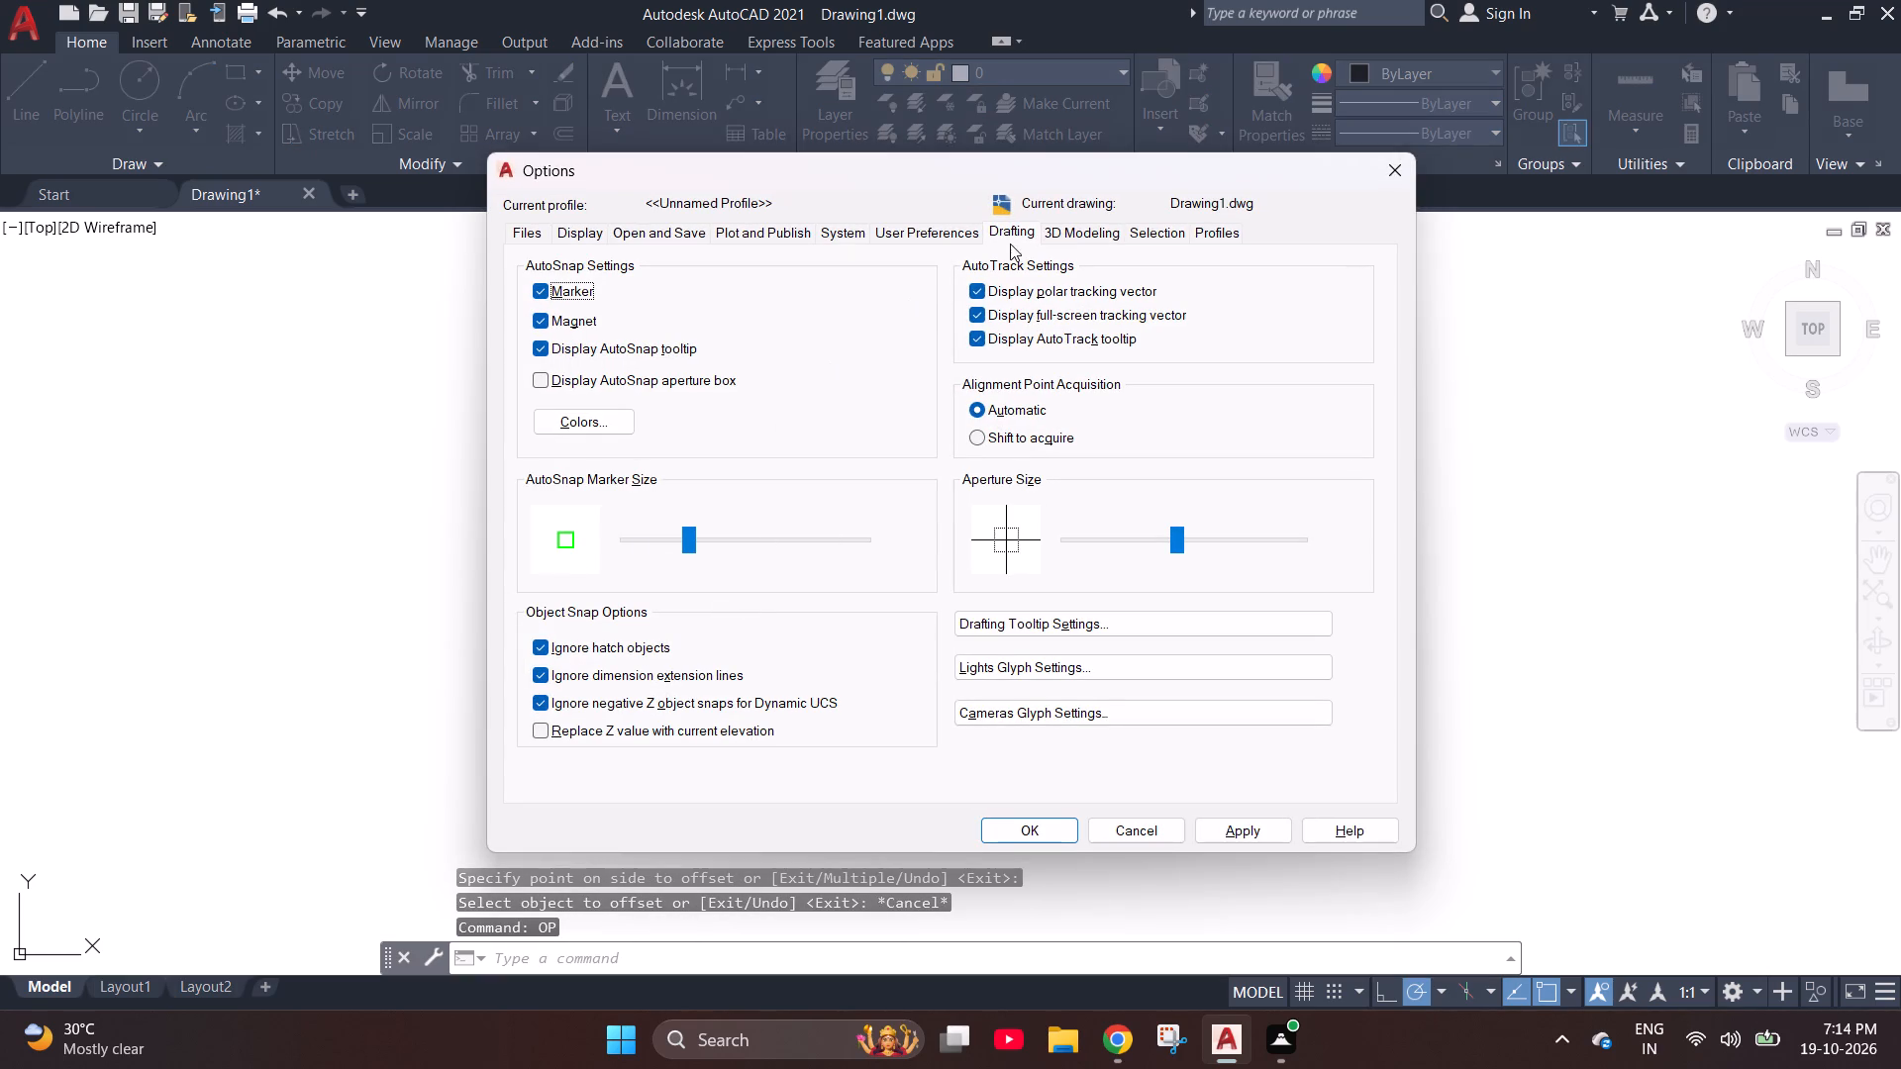
pyautogui.click(1014, 229)
pyautogui.click(1020, 227)
pyautogui.click(1014, 239)
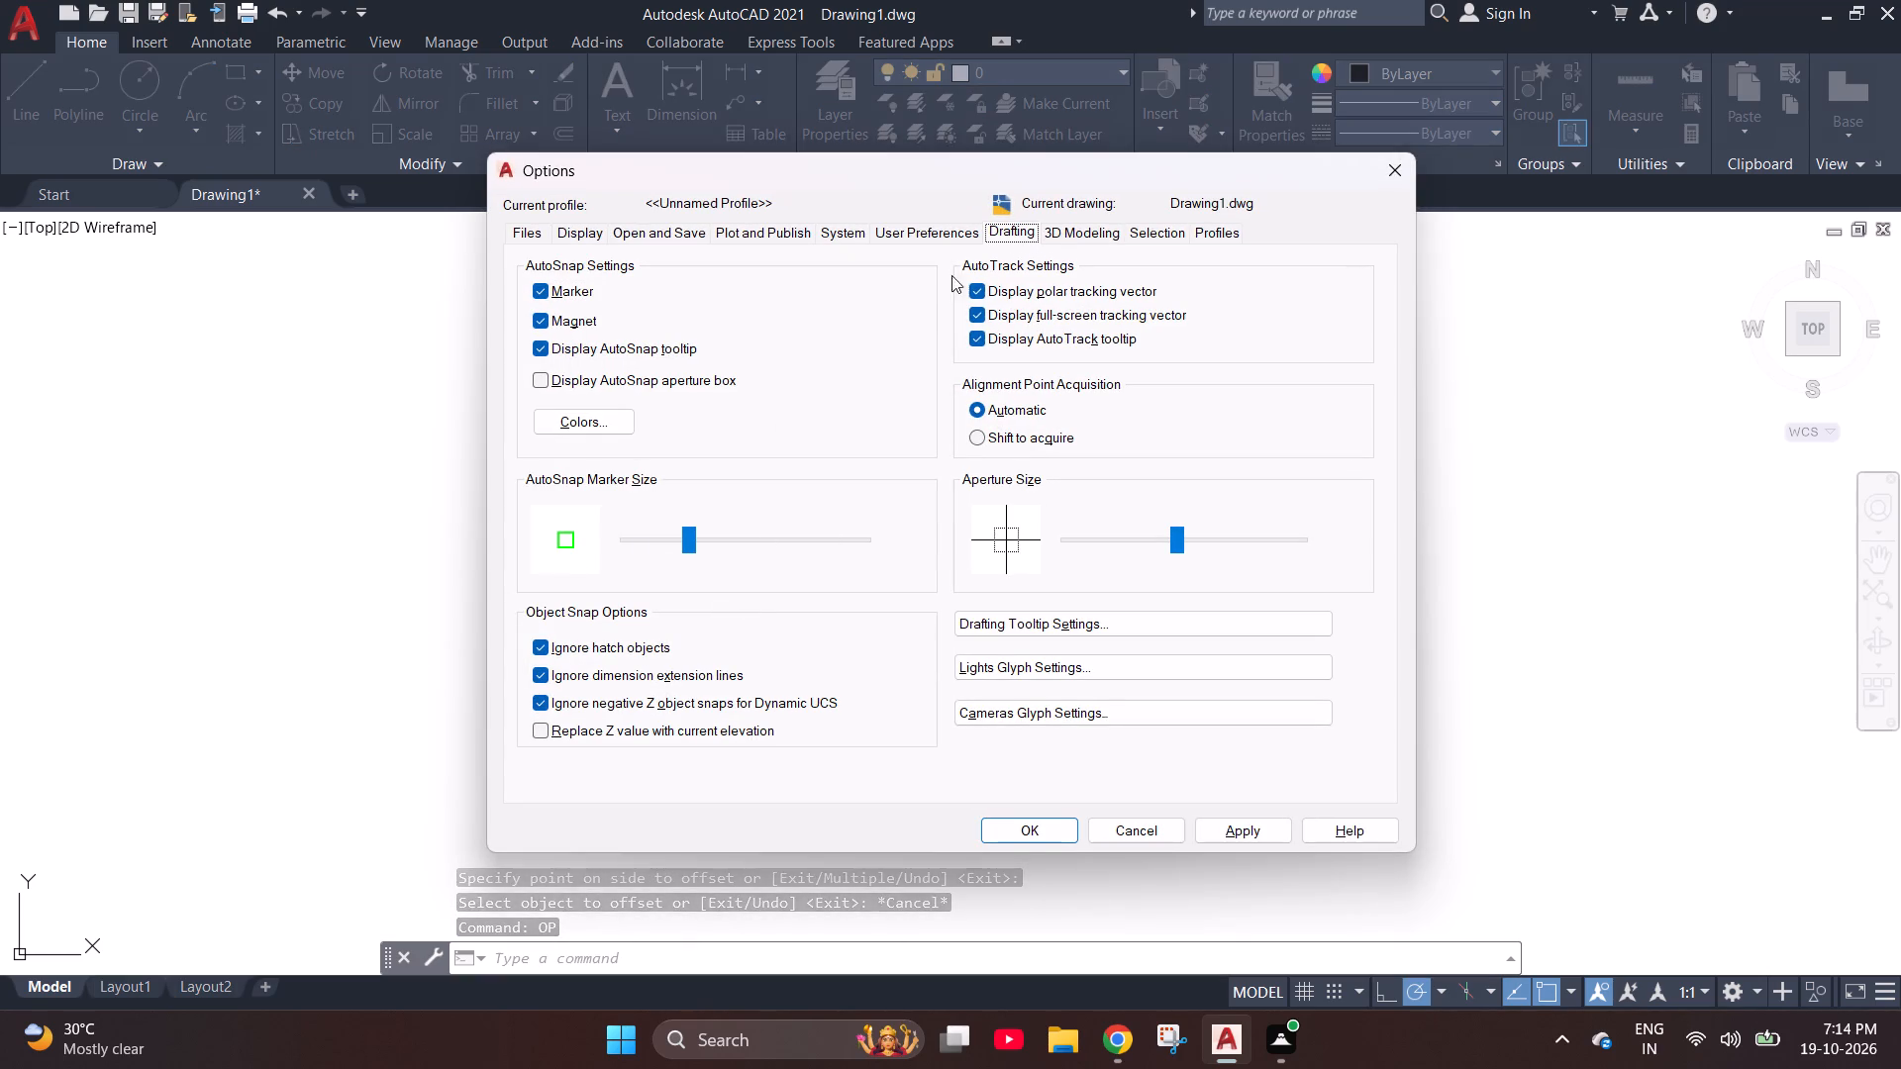
pyautogui.moveTo(693, 545); pyautogui.dragTo(739, 548)
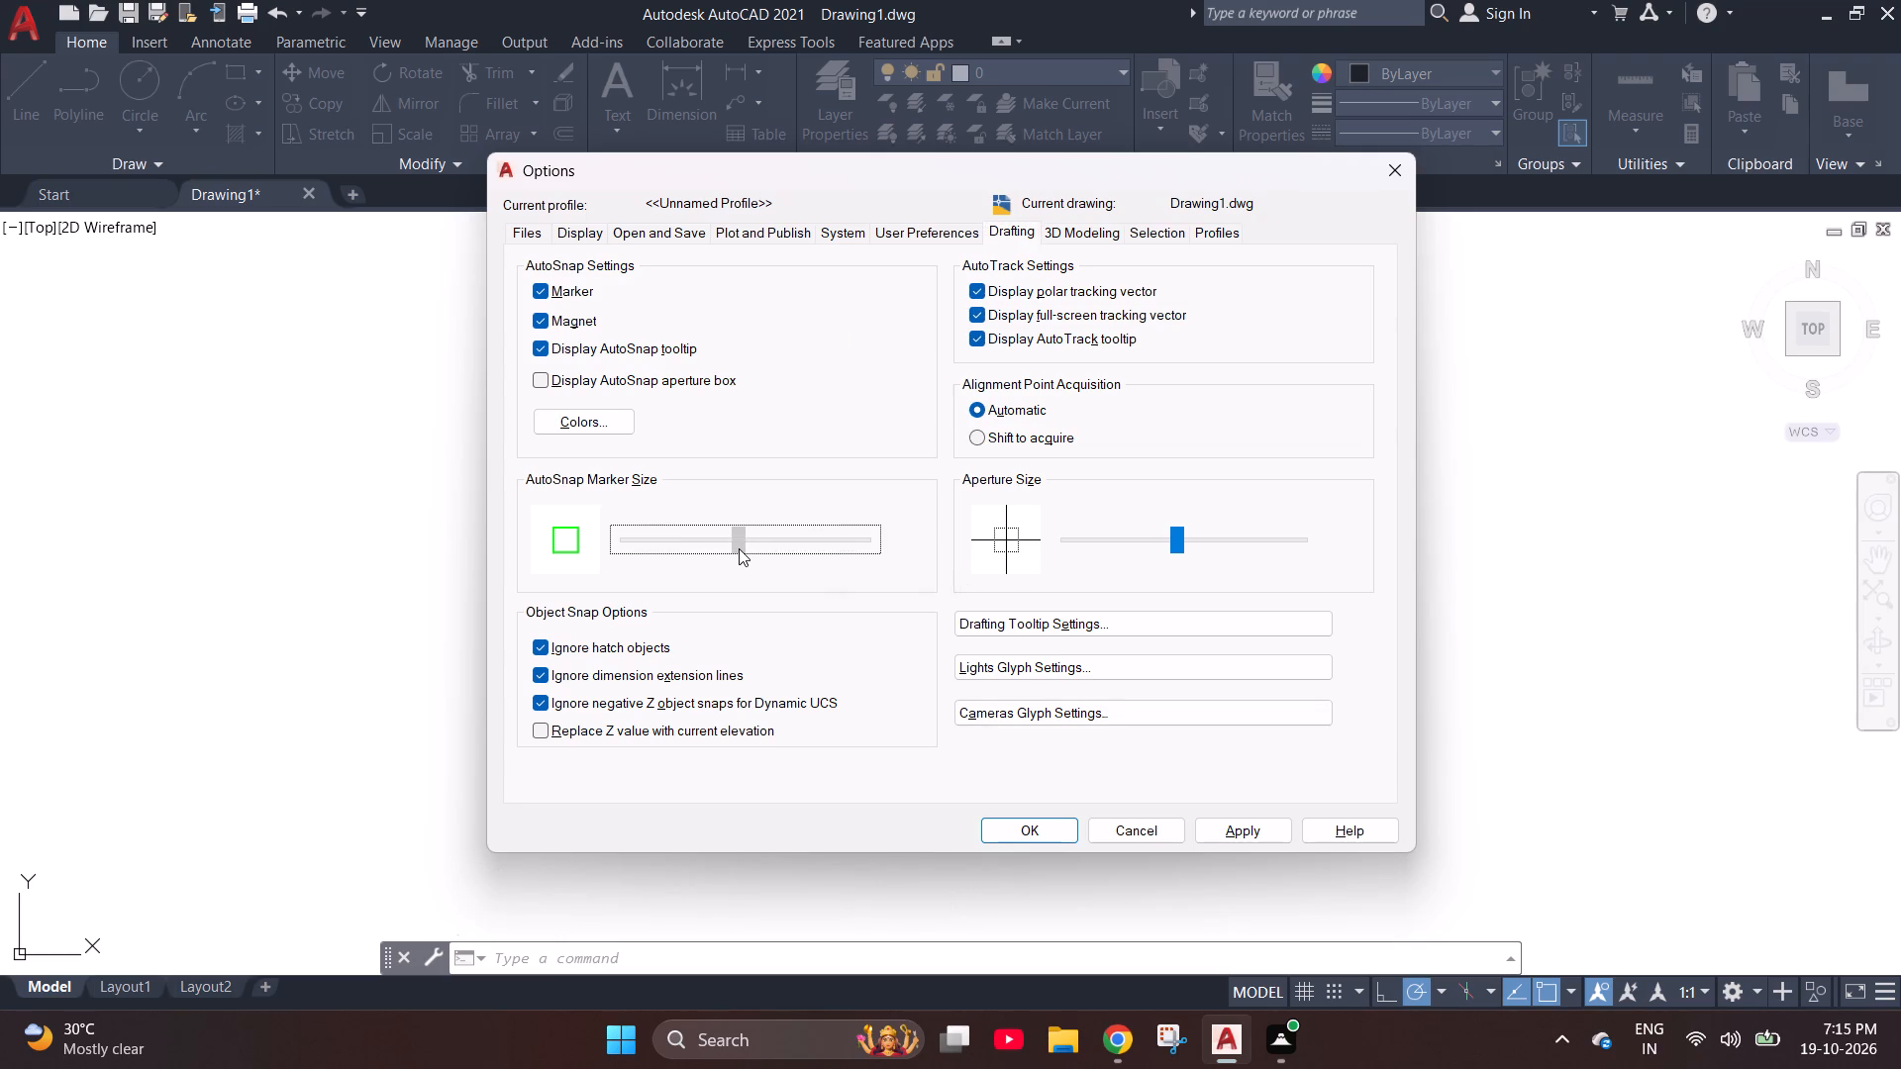
pyautogui.moveTo(739, 548); pyautogui.dragTo(723, 553)
pyautogui.moveTo(1177, 547); pyautogui.dragTo(1228, 543)
# In the selection options, enlarge the pickbox and grip sizes, and accept the settings.
pyautogui.click(1079, 243)
pyautogui.click(1090, 232)
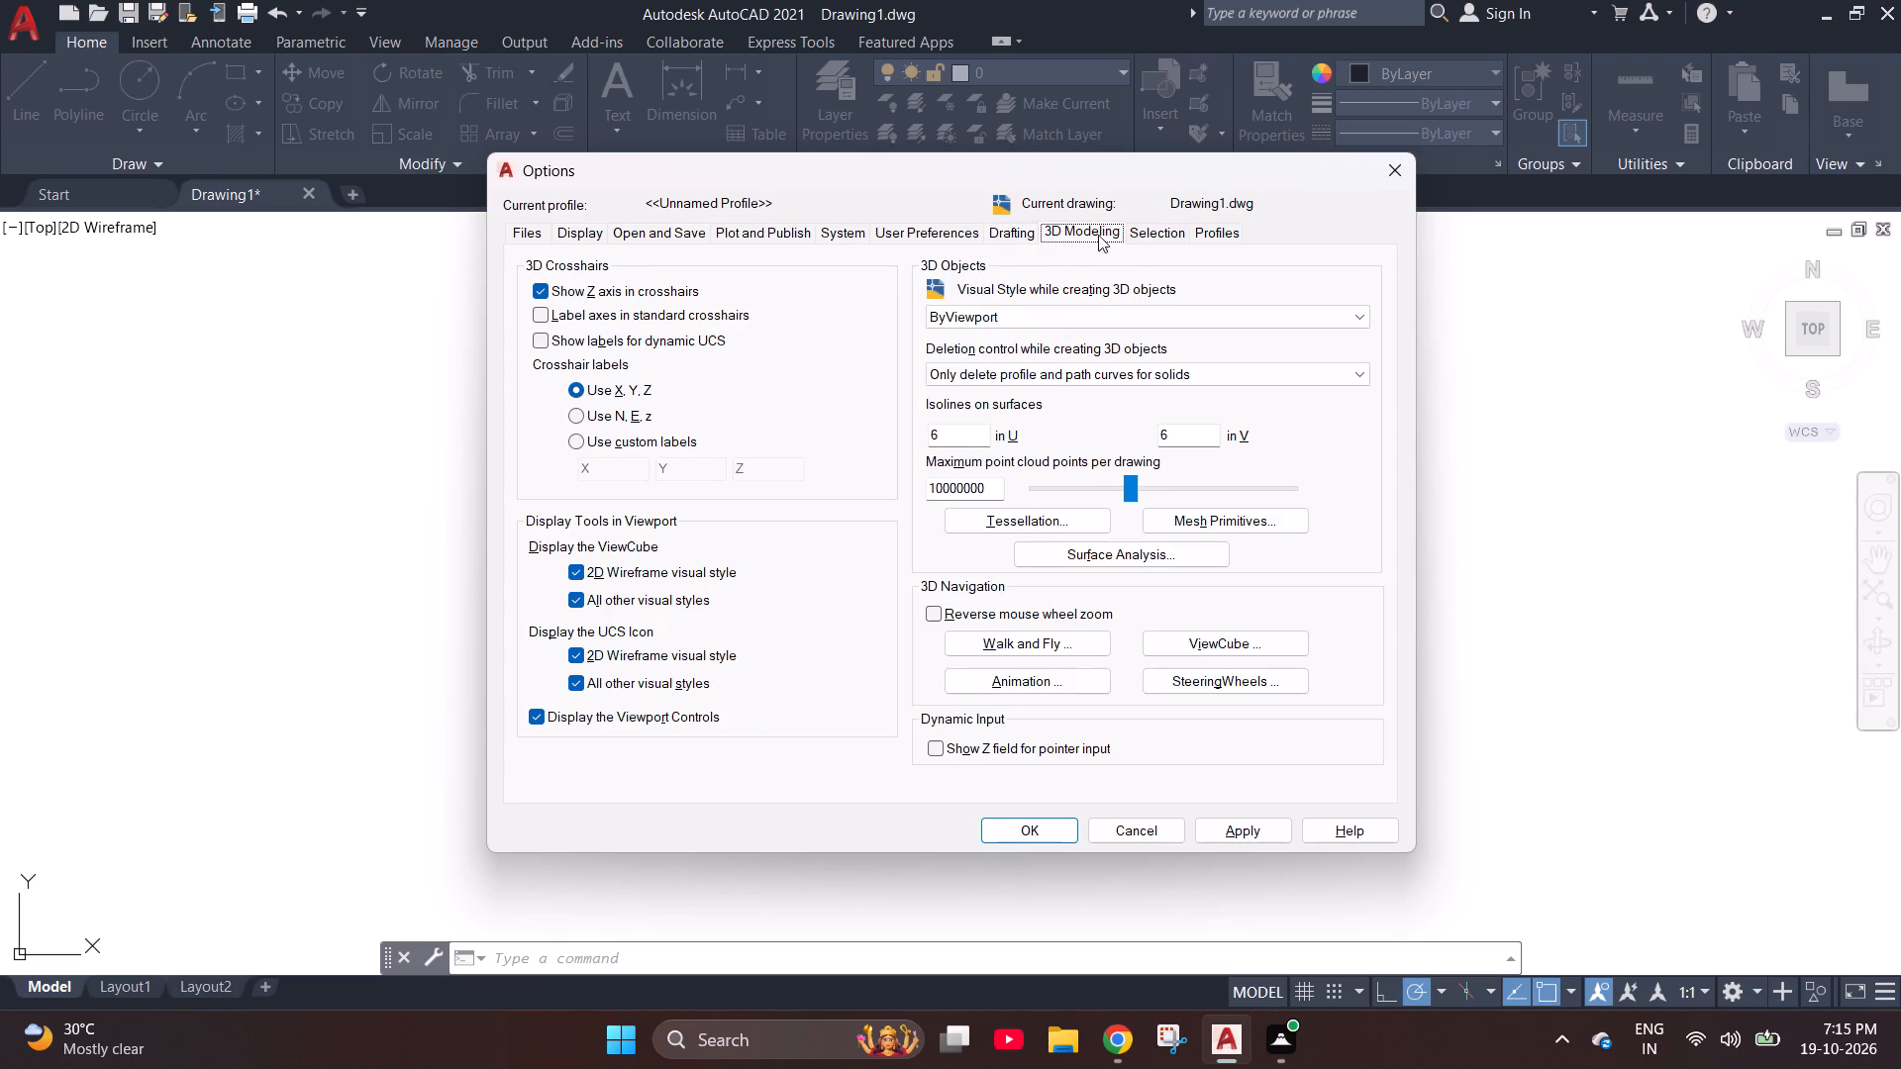
pyautogui.click(1159, 236)
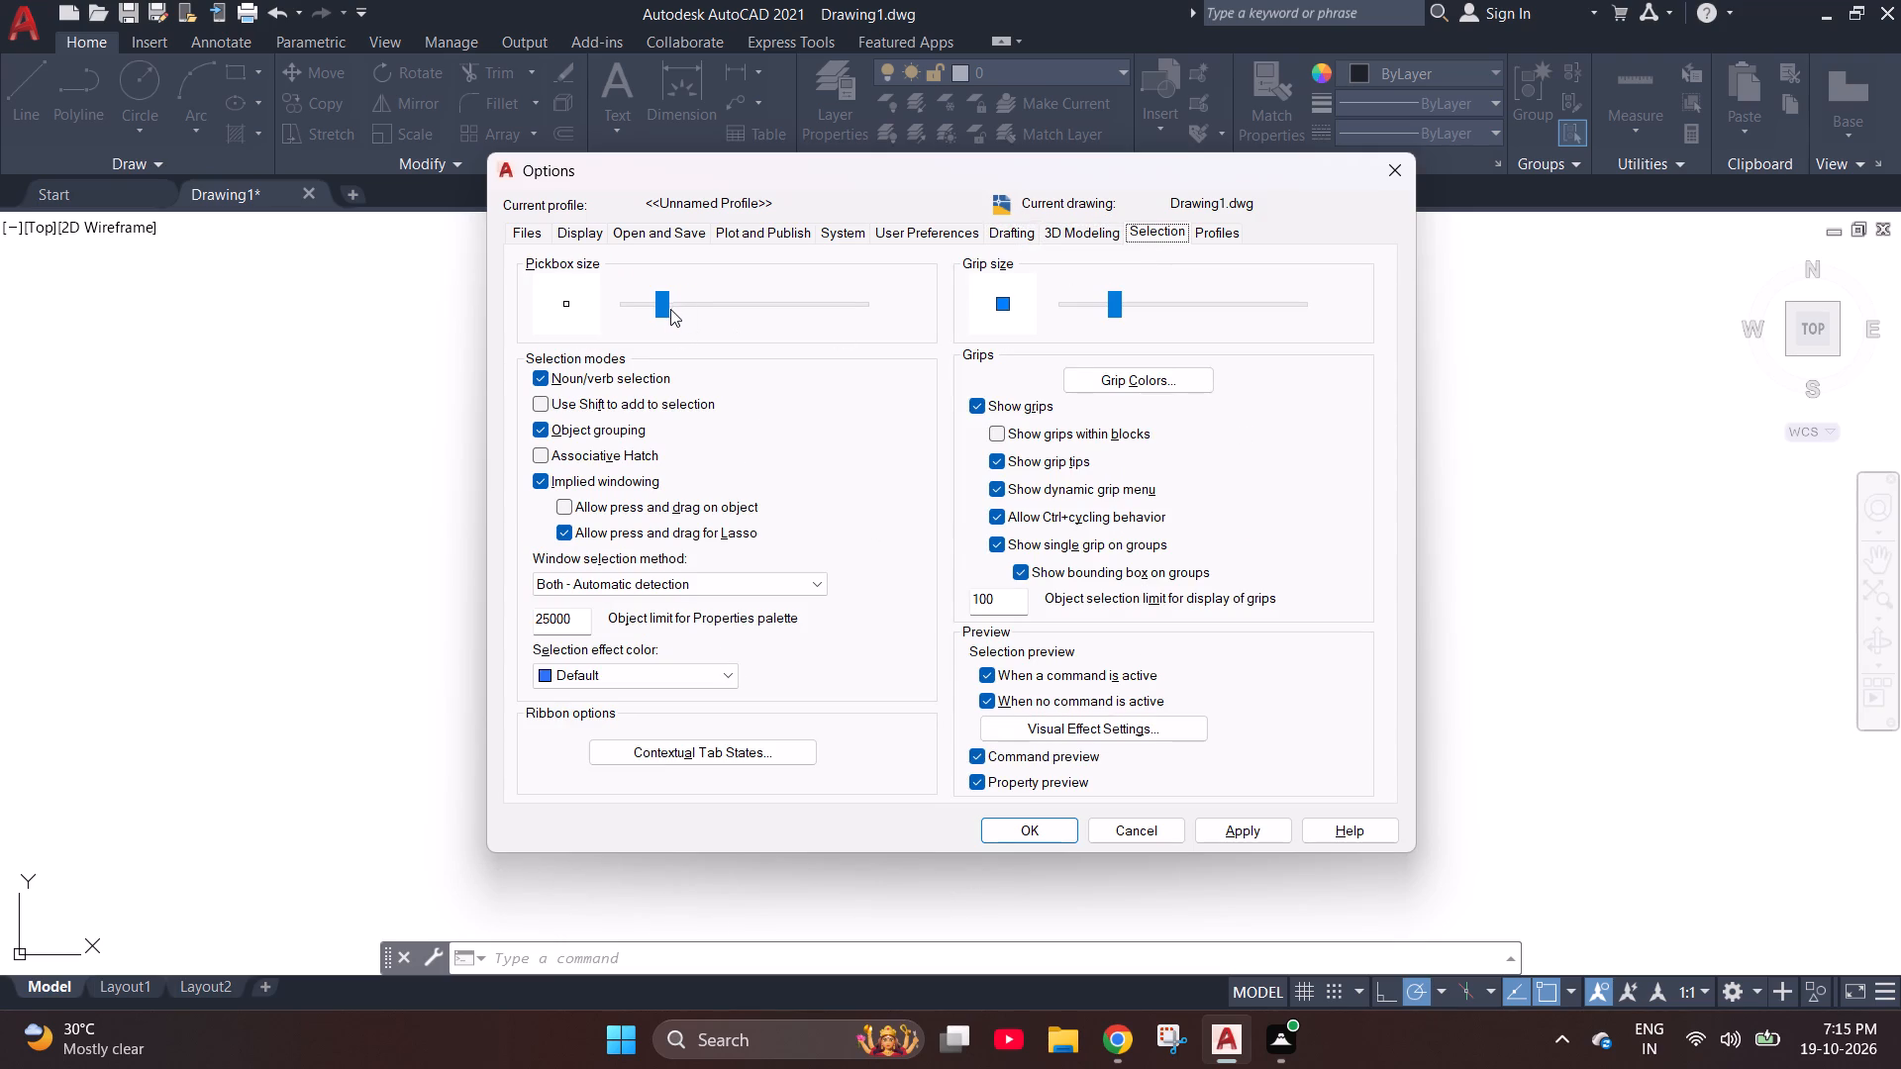
pyautogui.moveTo(662, 311); pyautogui.dragTo(737, 317)
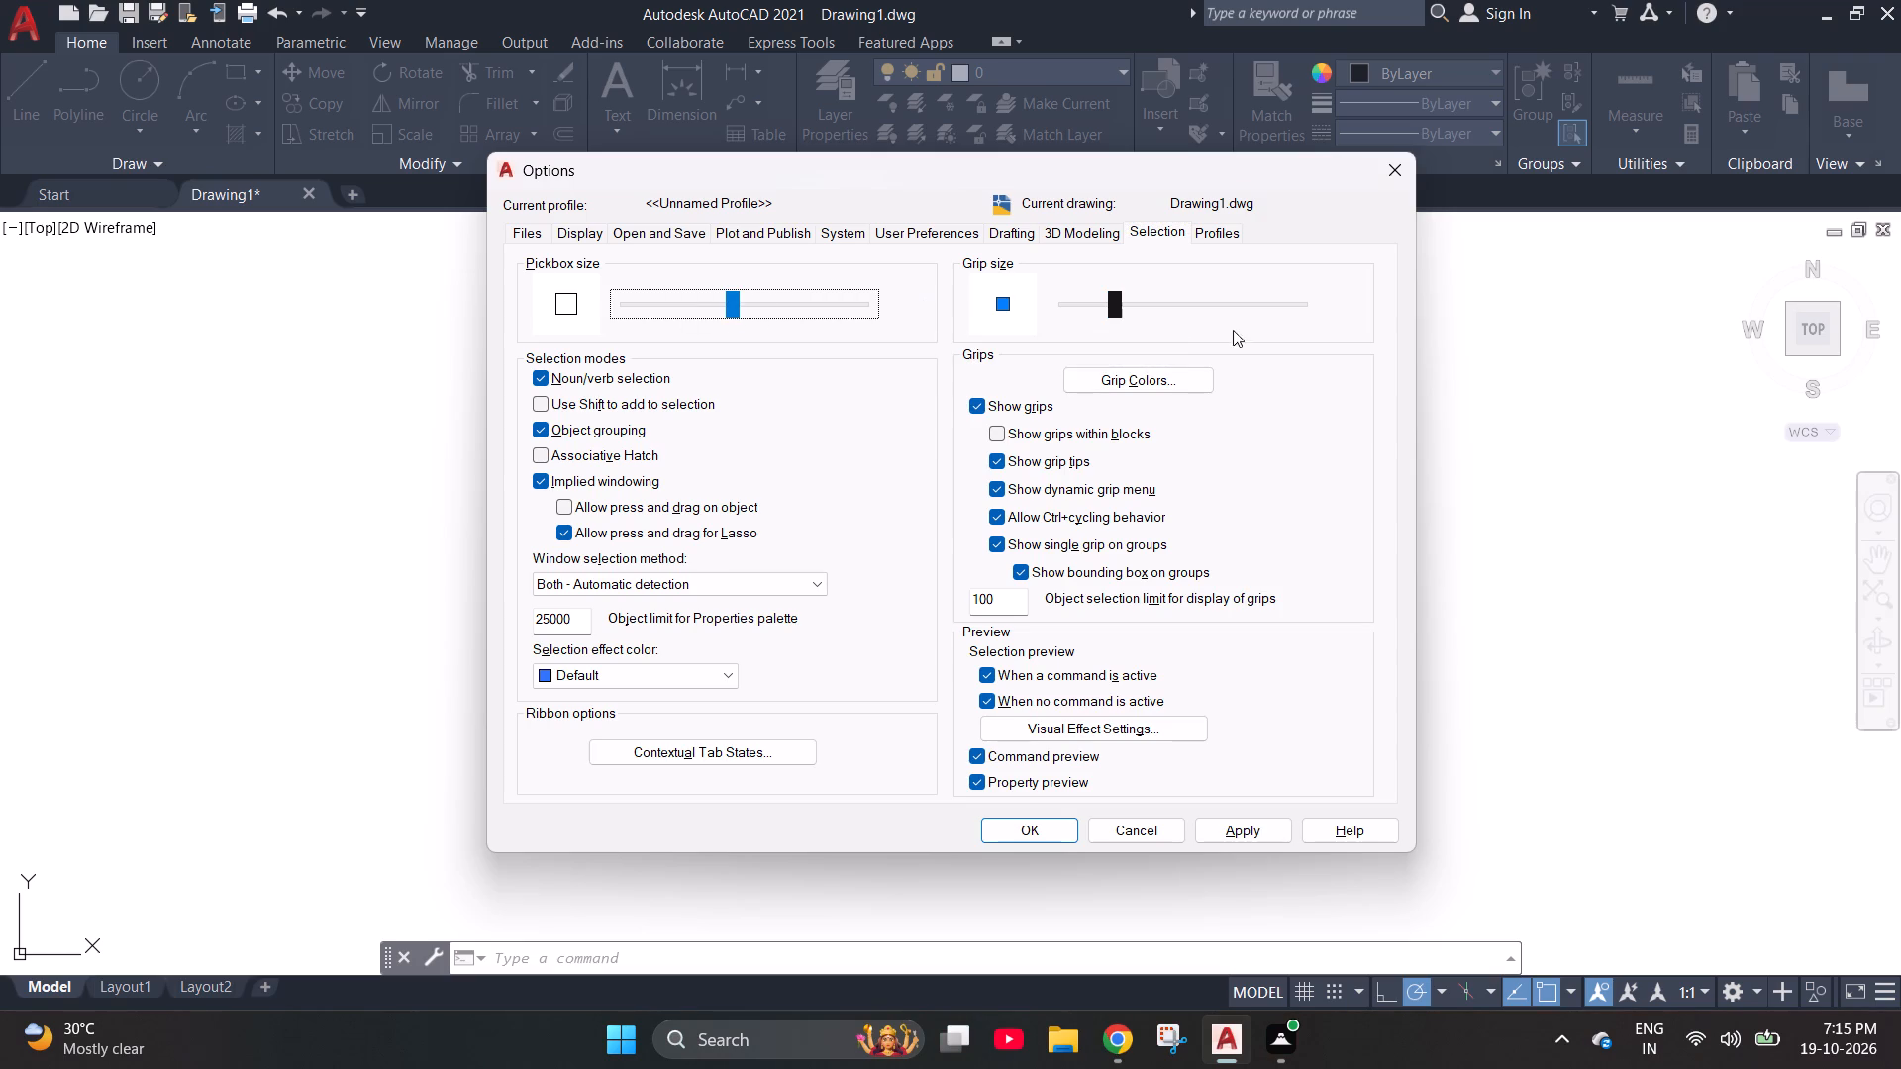
pyautogui.moveTo(1115, 314); pyautogui.dragTo(1146, 317)
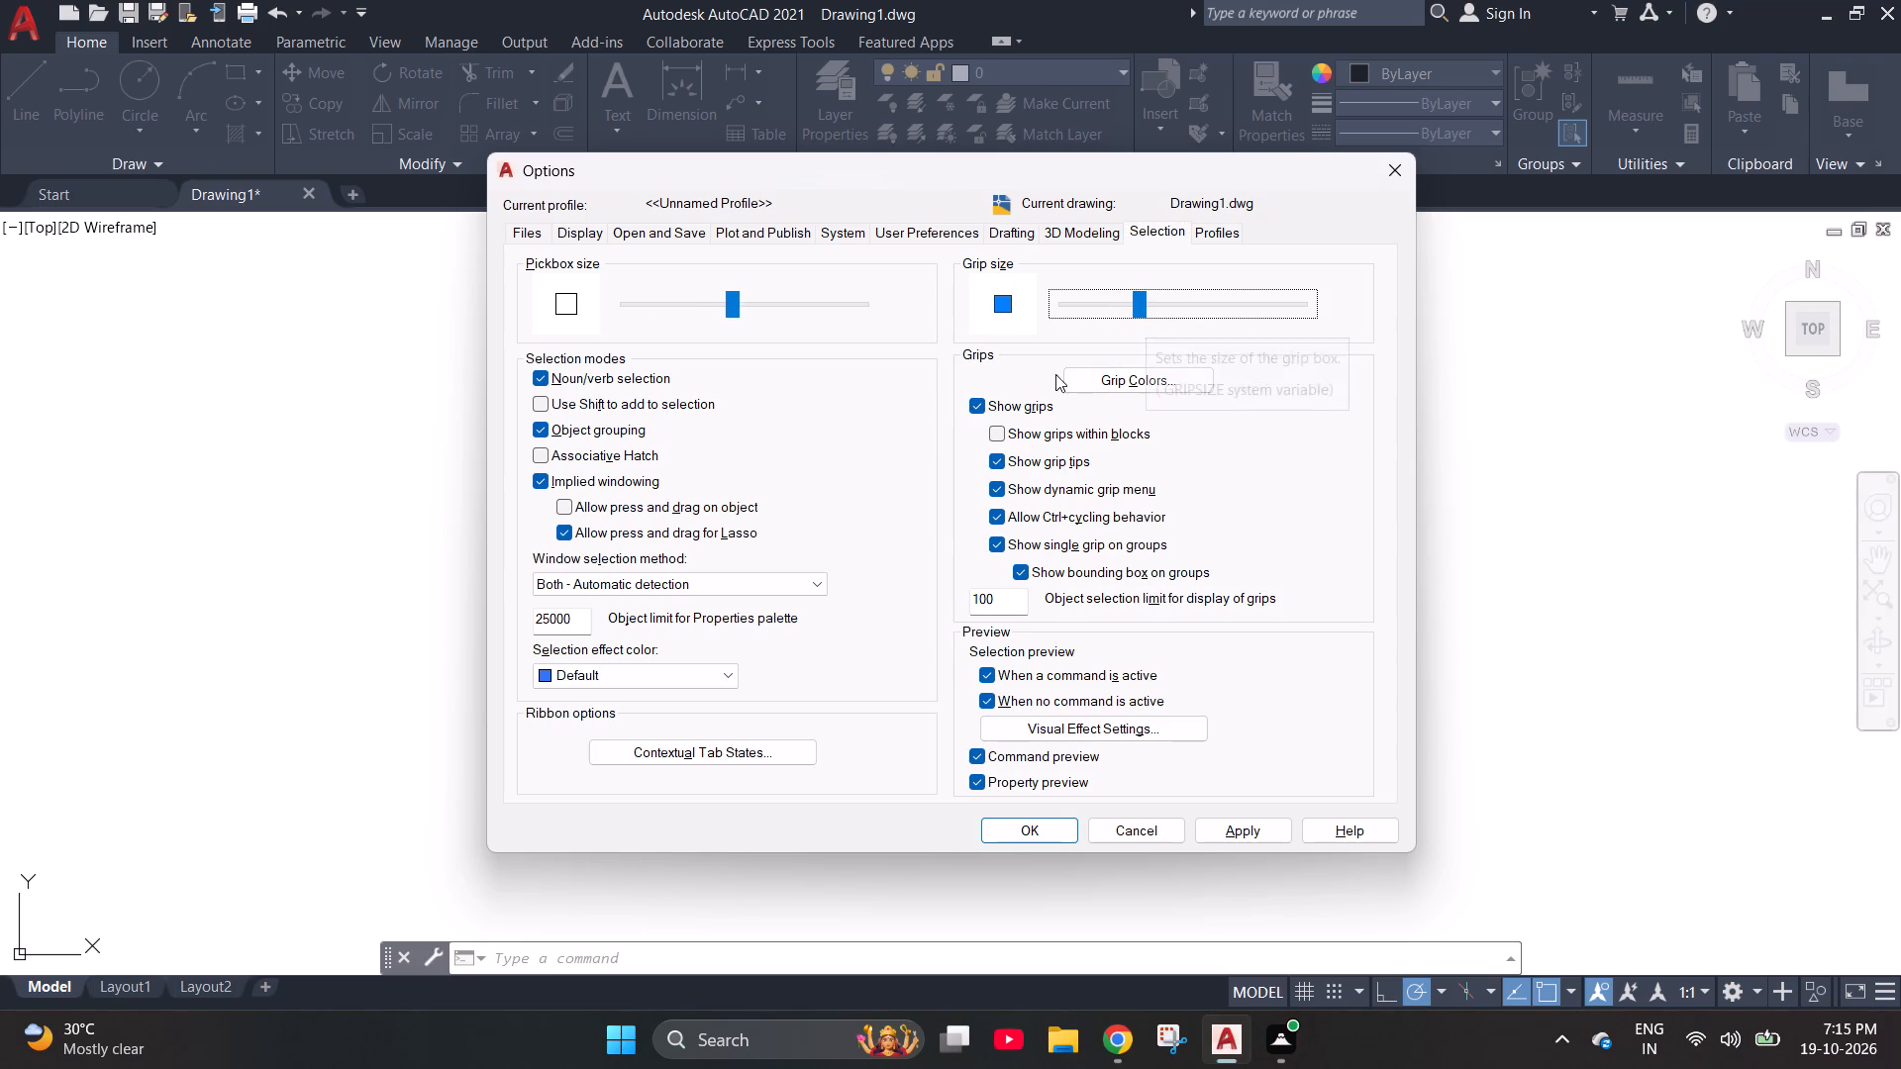
pyautogui.click(1029, 837)
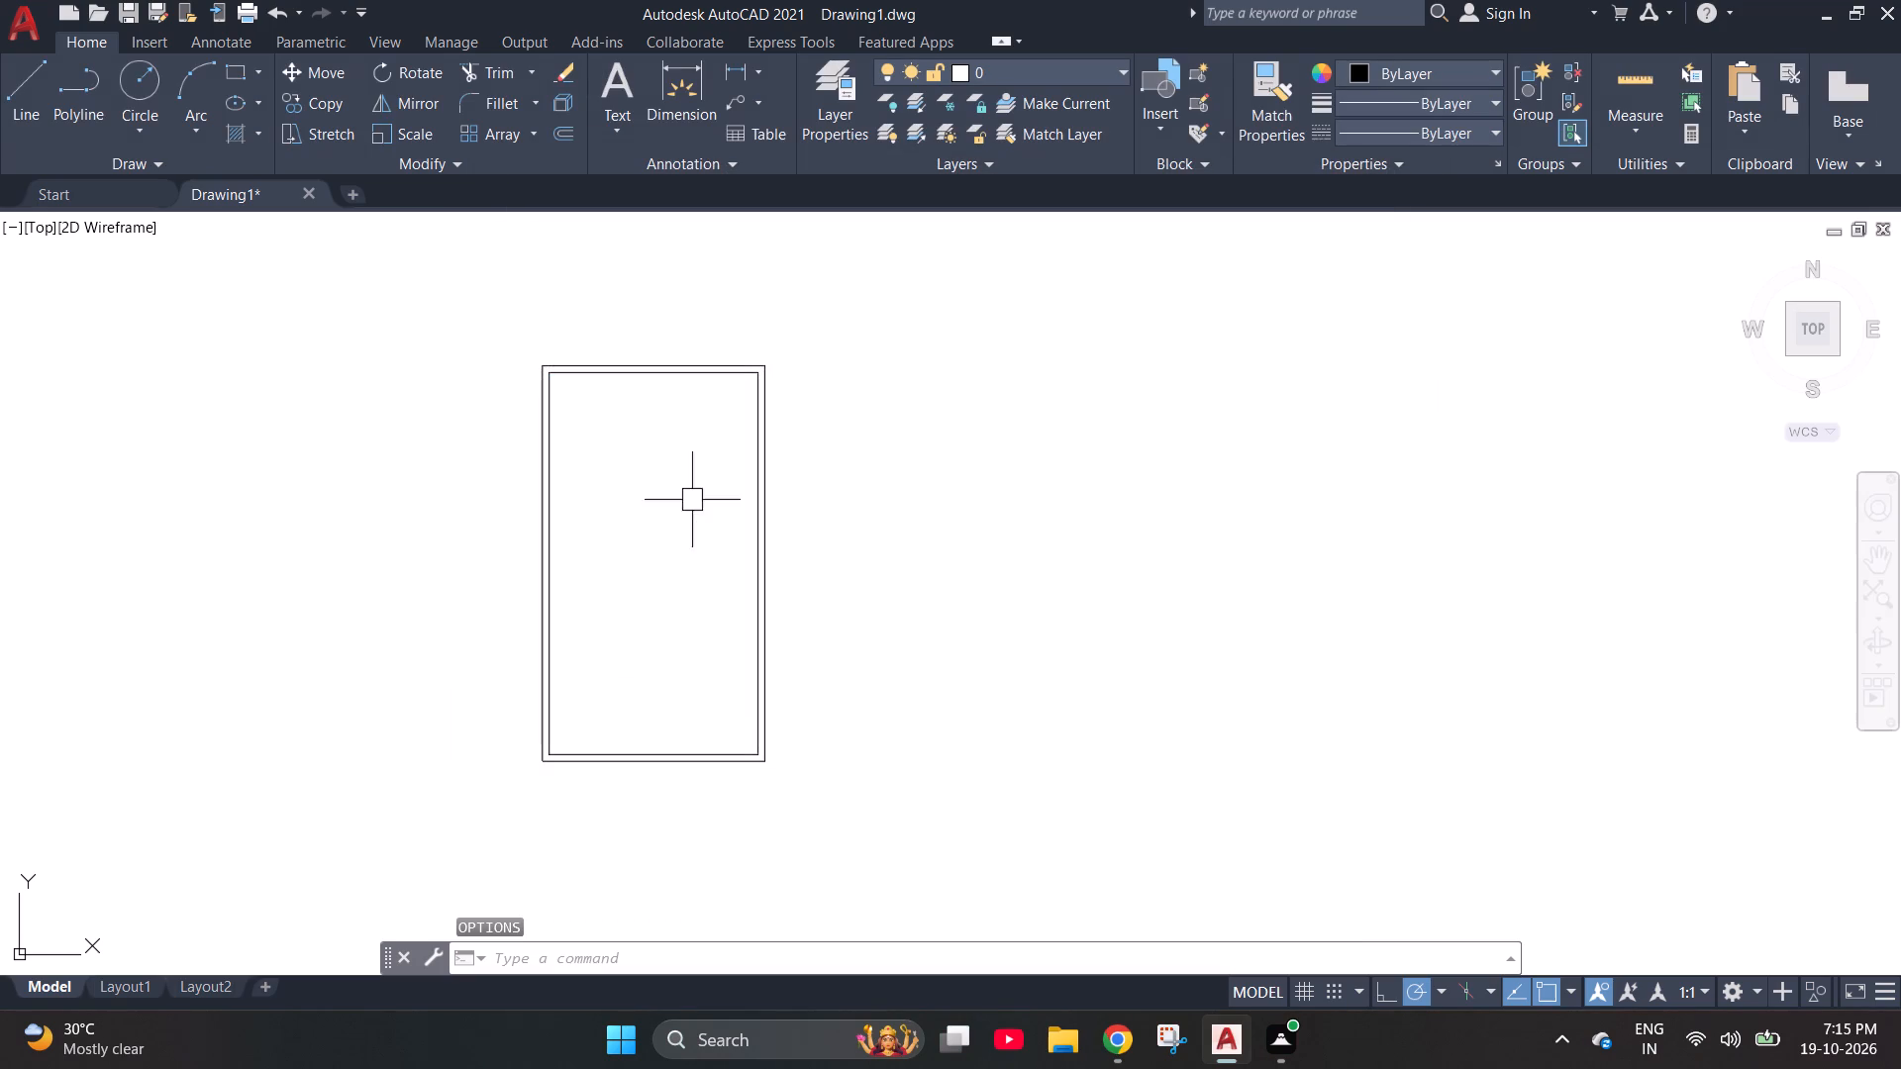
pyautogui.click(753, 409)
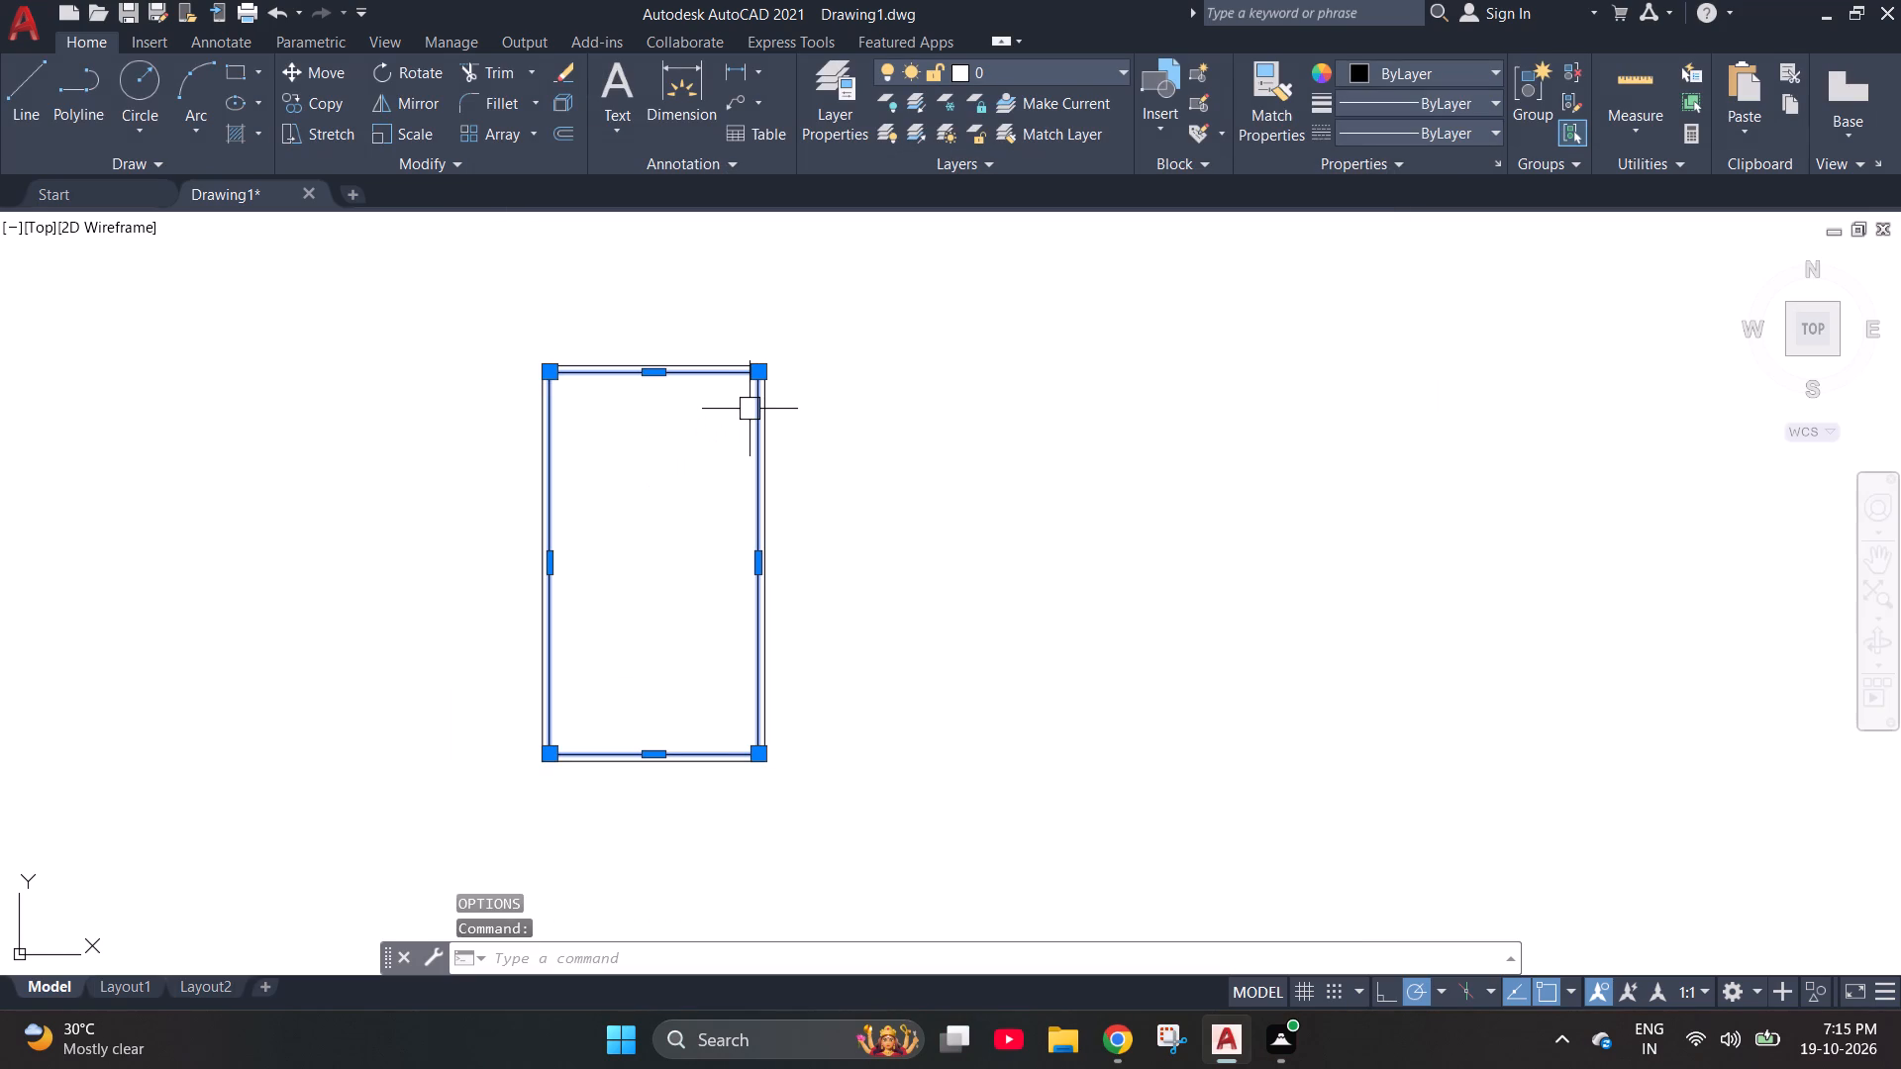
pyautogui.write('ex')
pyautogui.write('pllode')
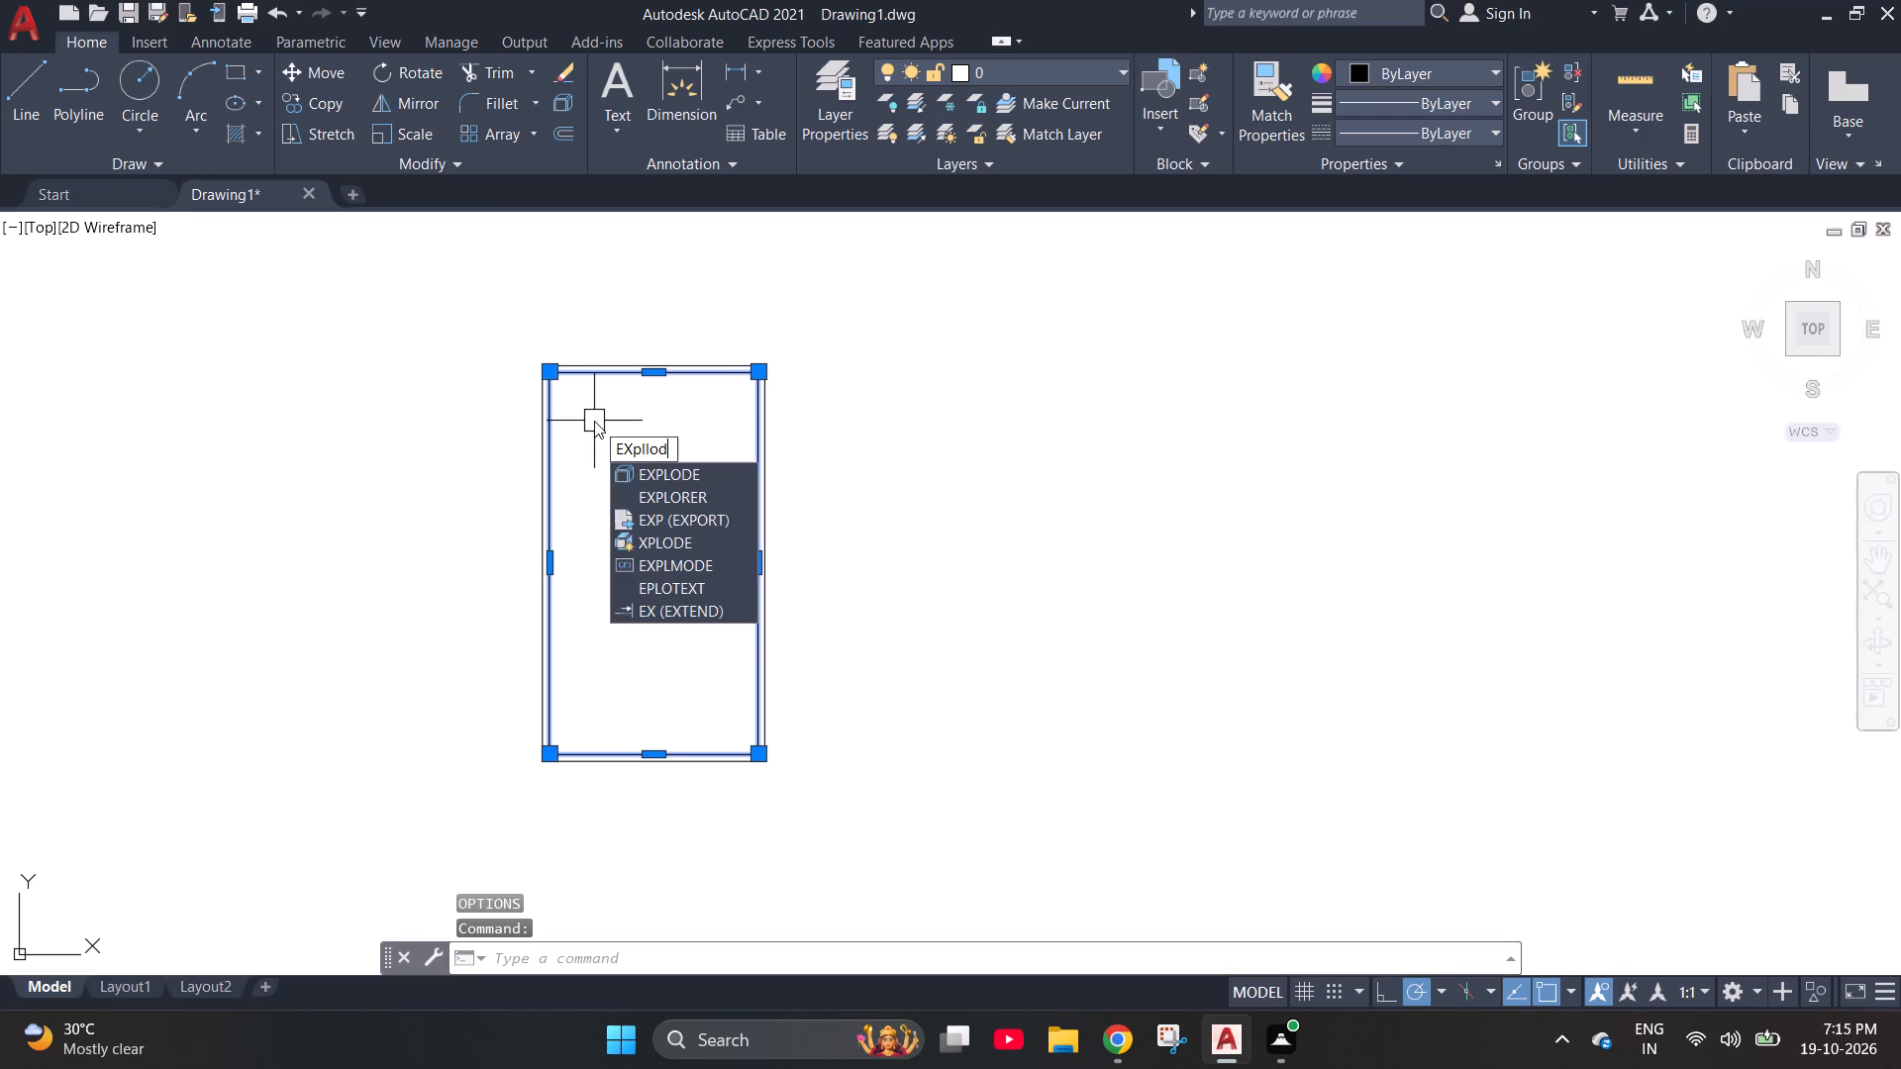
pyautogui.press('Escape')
# Explode the inner offset rectangle into separate lines.
pyautogui.scroll(2, 491, 483)
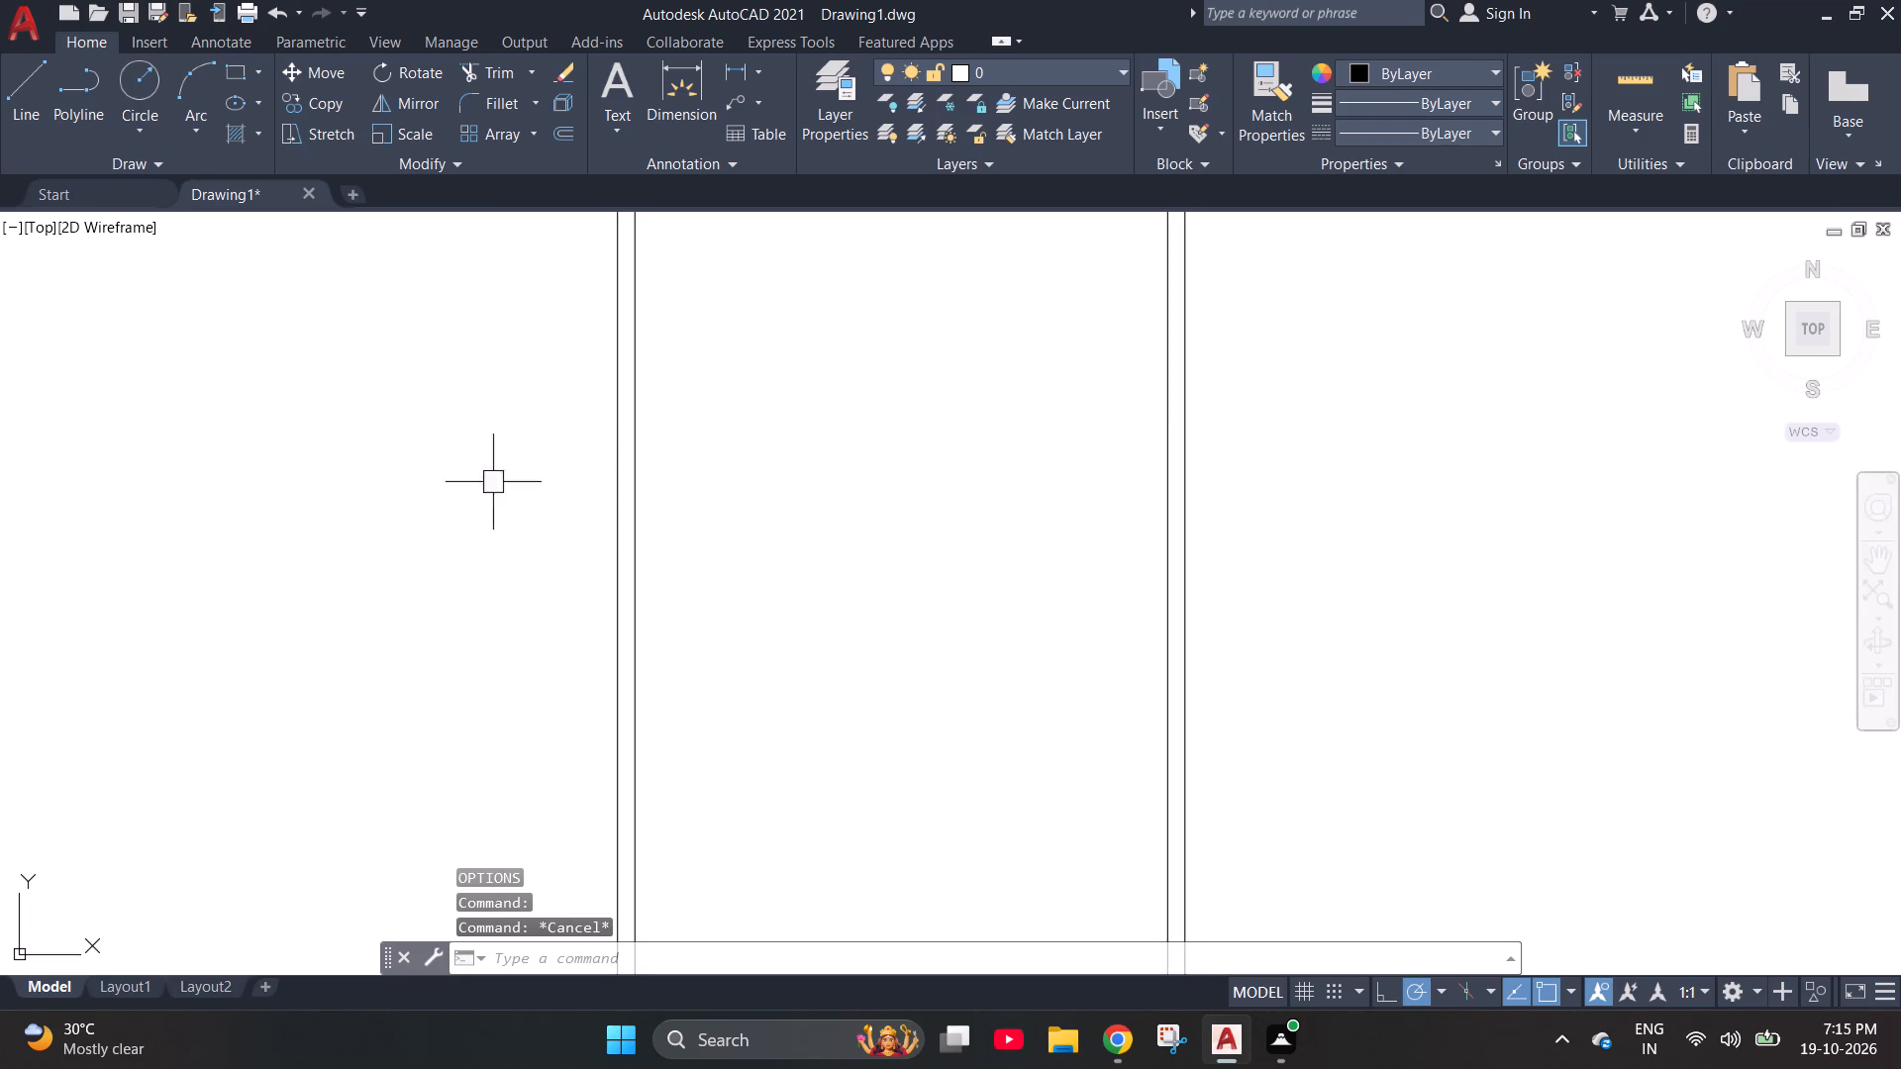
pyautogui.click(636, 457)
pyautogui.scroll(-2, 570, 488)
pyautogui.press('e')
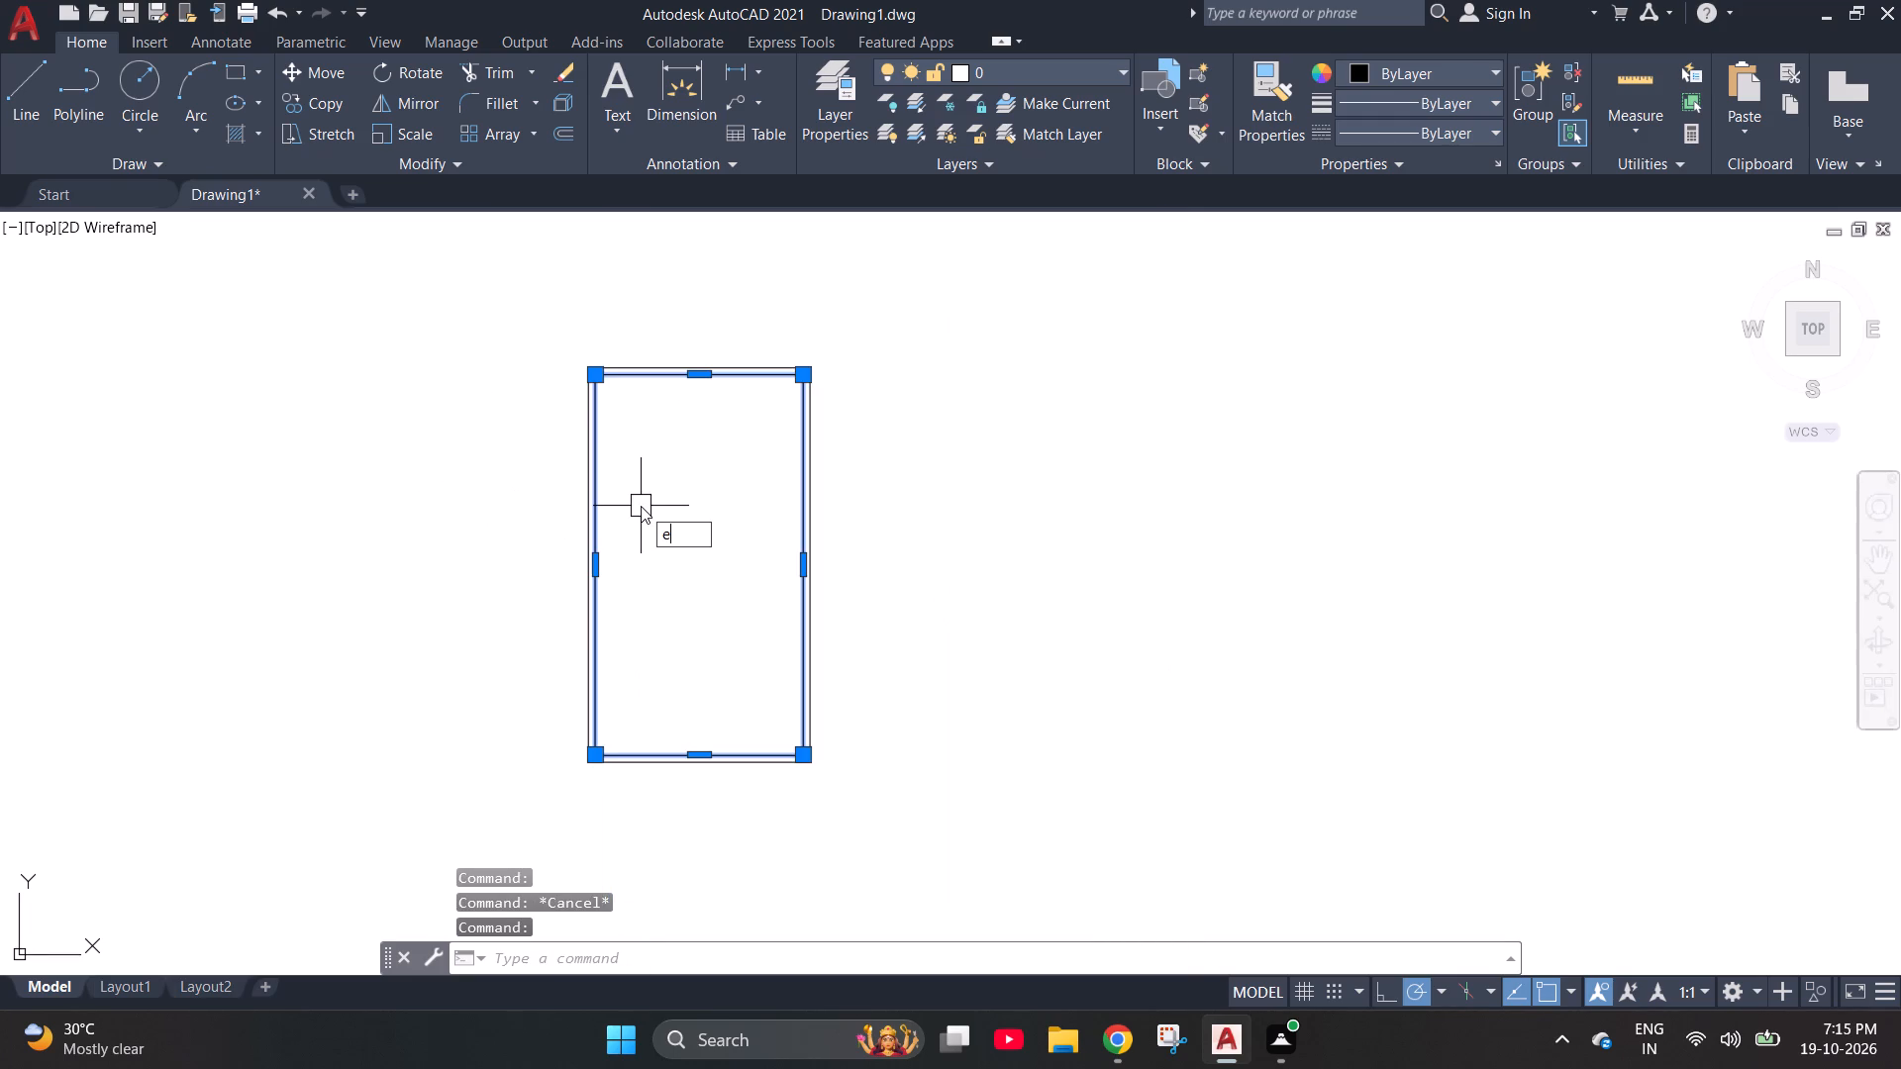
pyautogui.write('xplode')
pyautogui.press('Return')
pyautogui.press('Escape')
pyautogui.press('Escape')
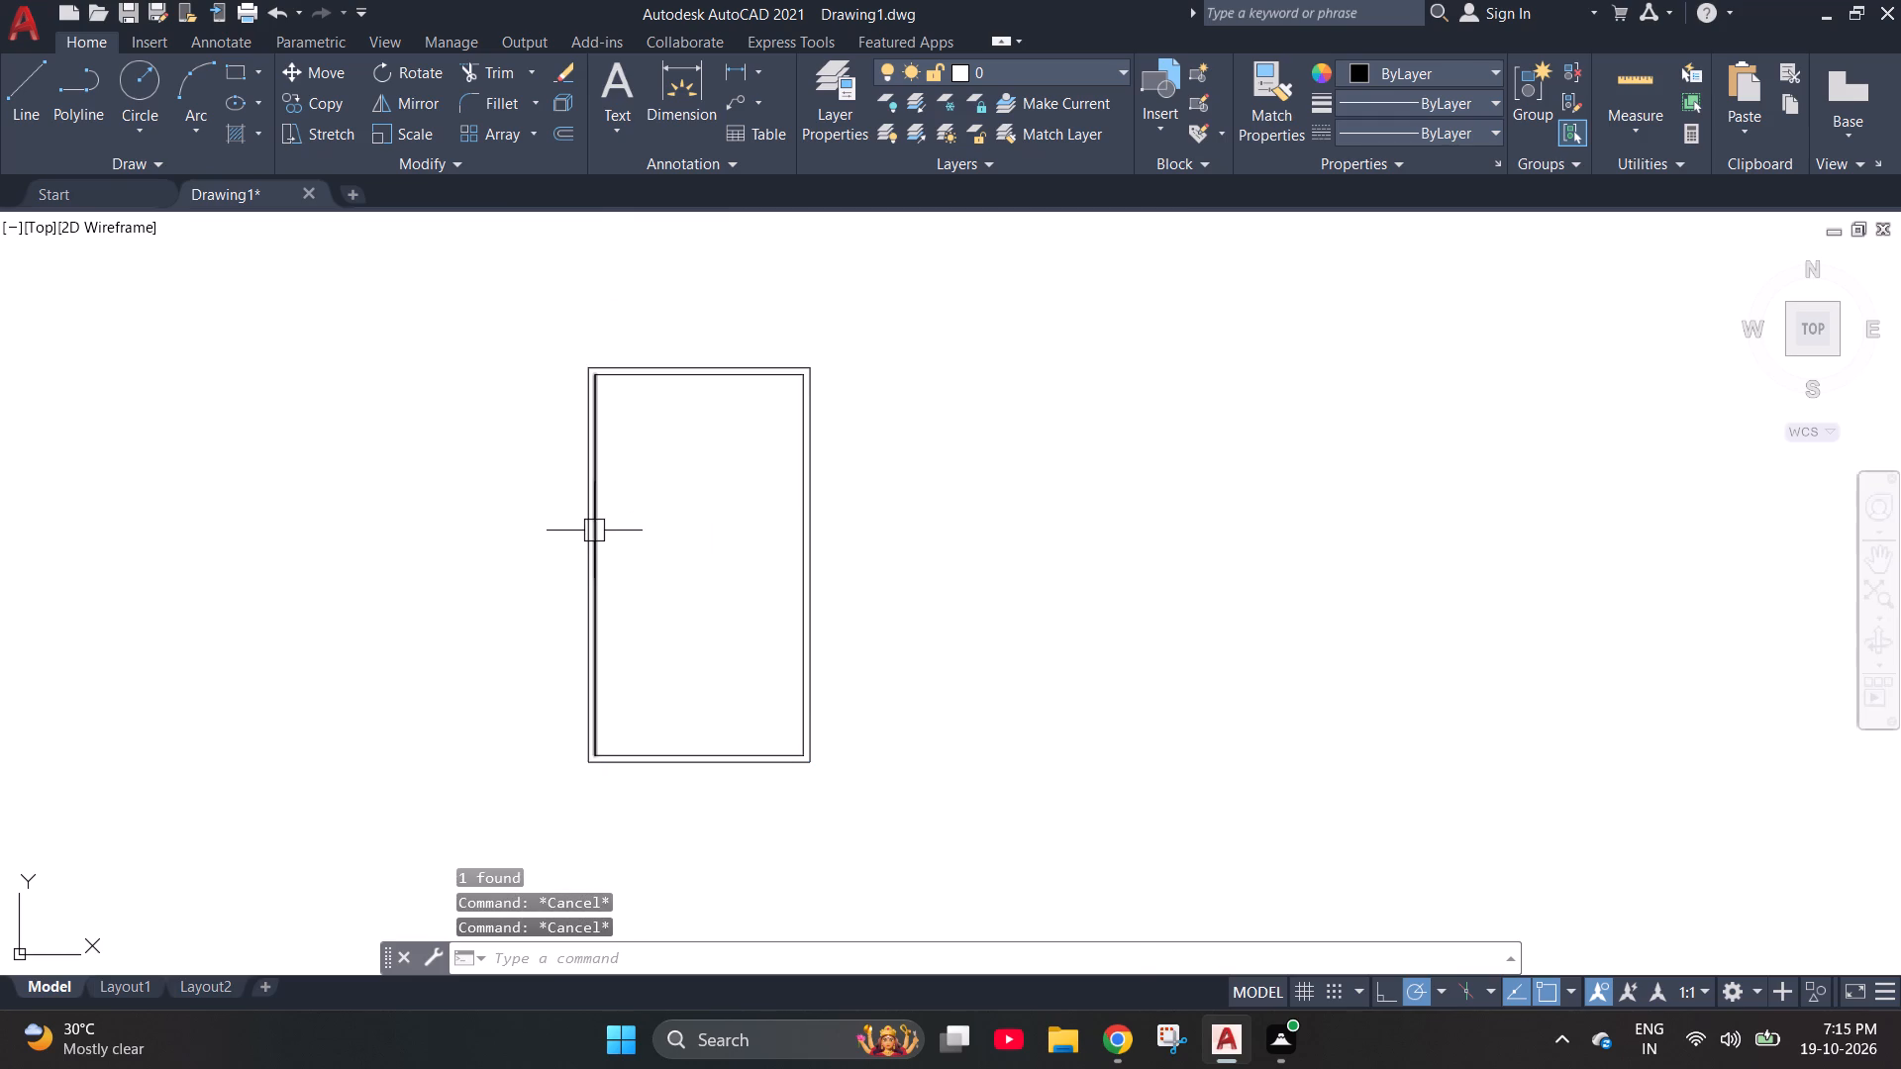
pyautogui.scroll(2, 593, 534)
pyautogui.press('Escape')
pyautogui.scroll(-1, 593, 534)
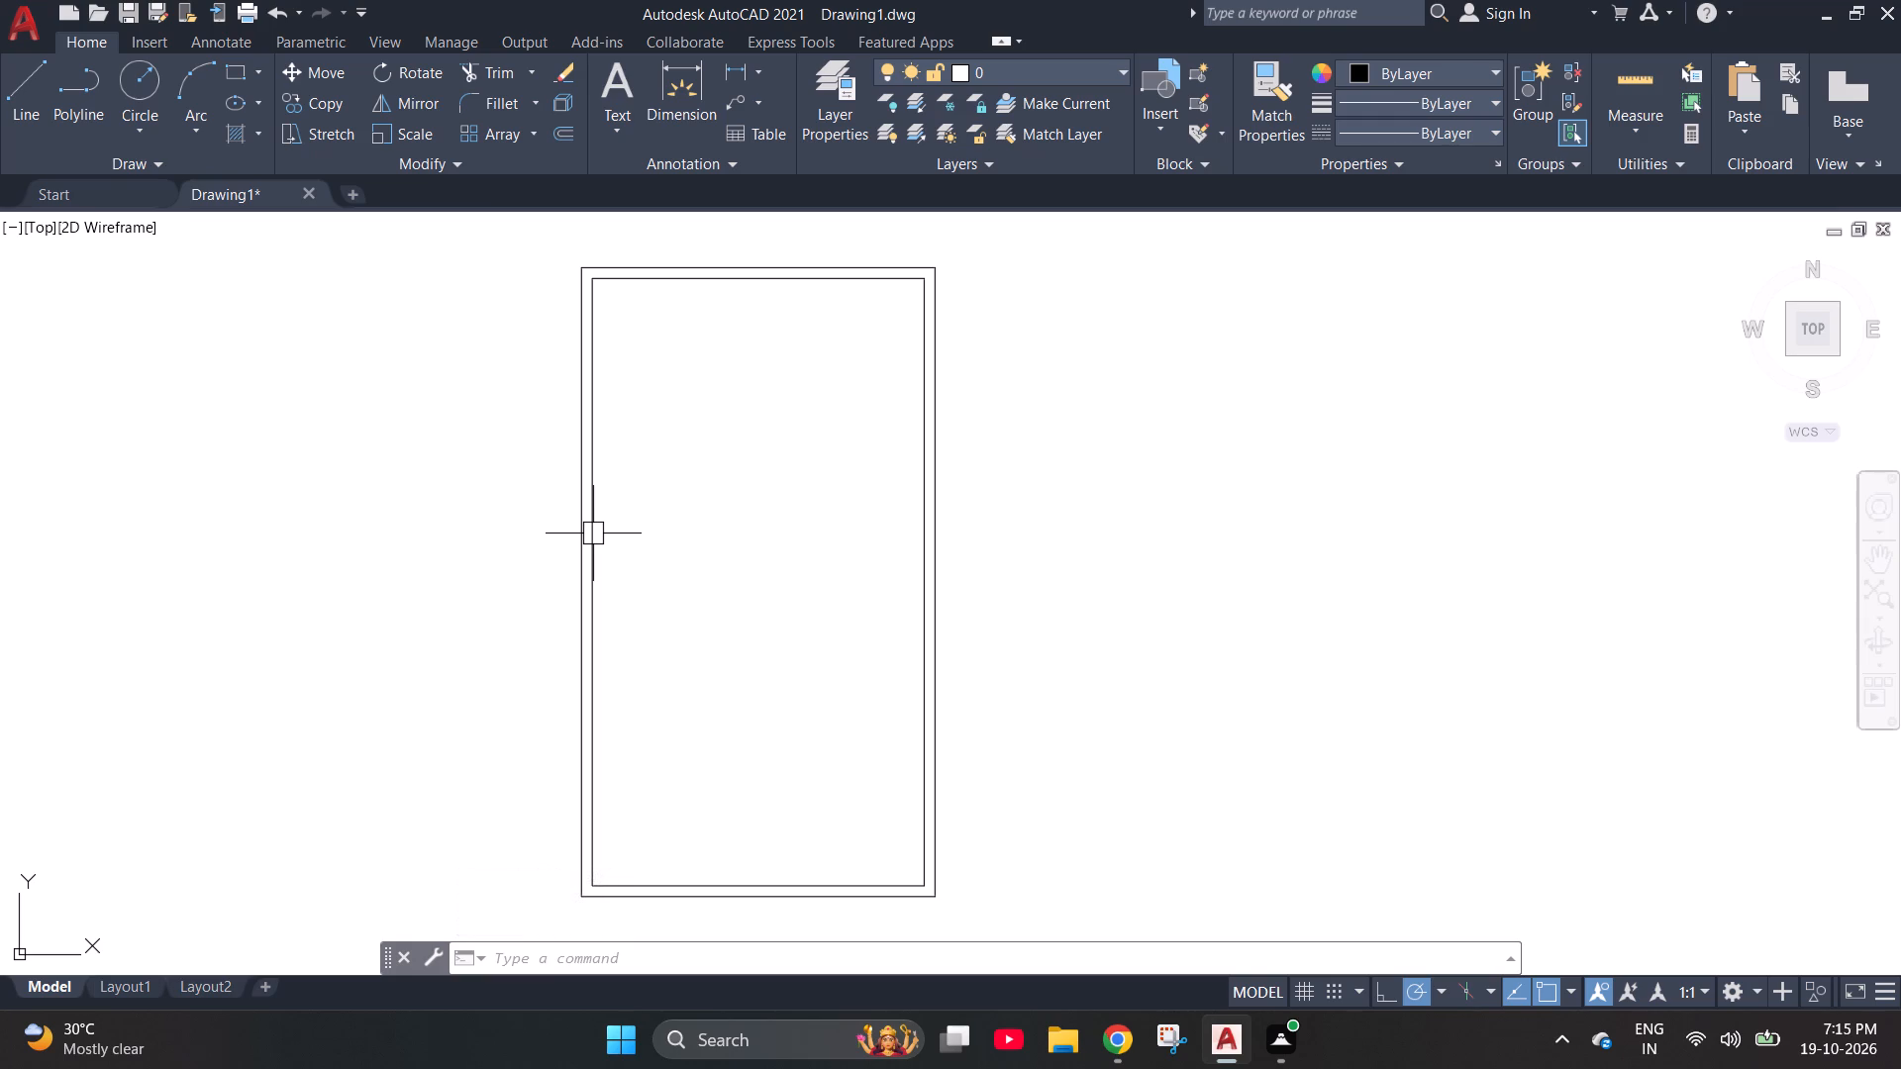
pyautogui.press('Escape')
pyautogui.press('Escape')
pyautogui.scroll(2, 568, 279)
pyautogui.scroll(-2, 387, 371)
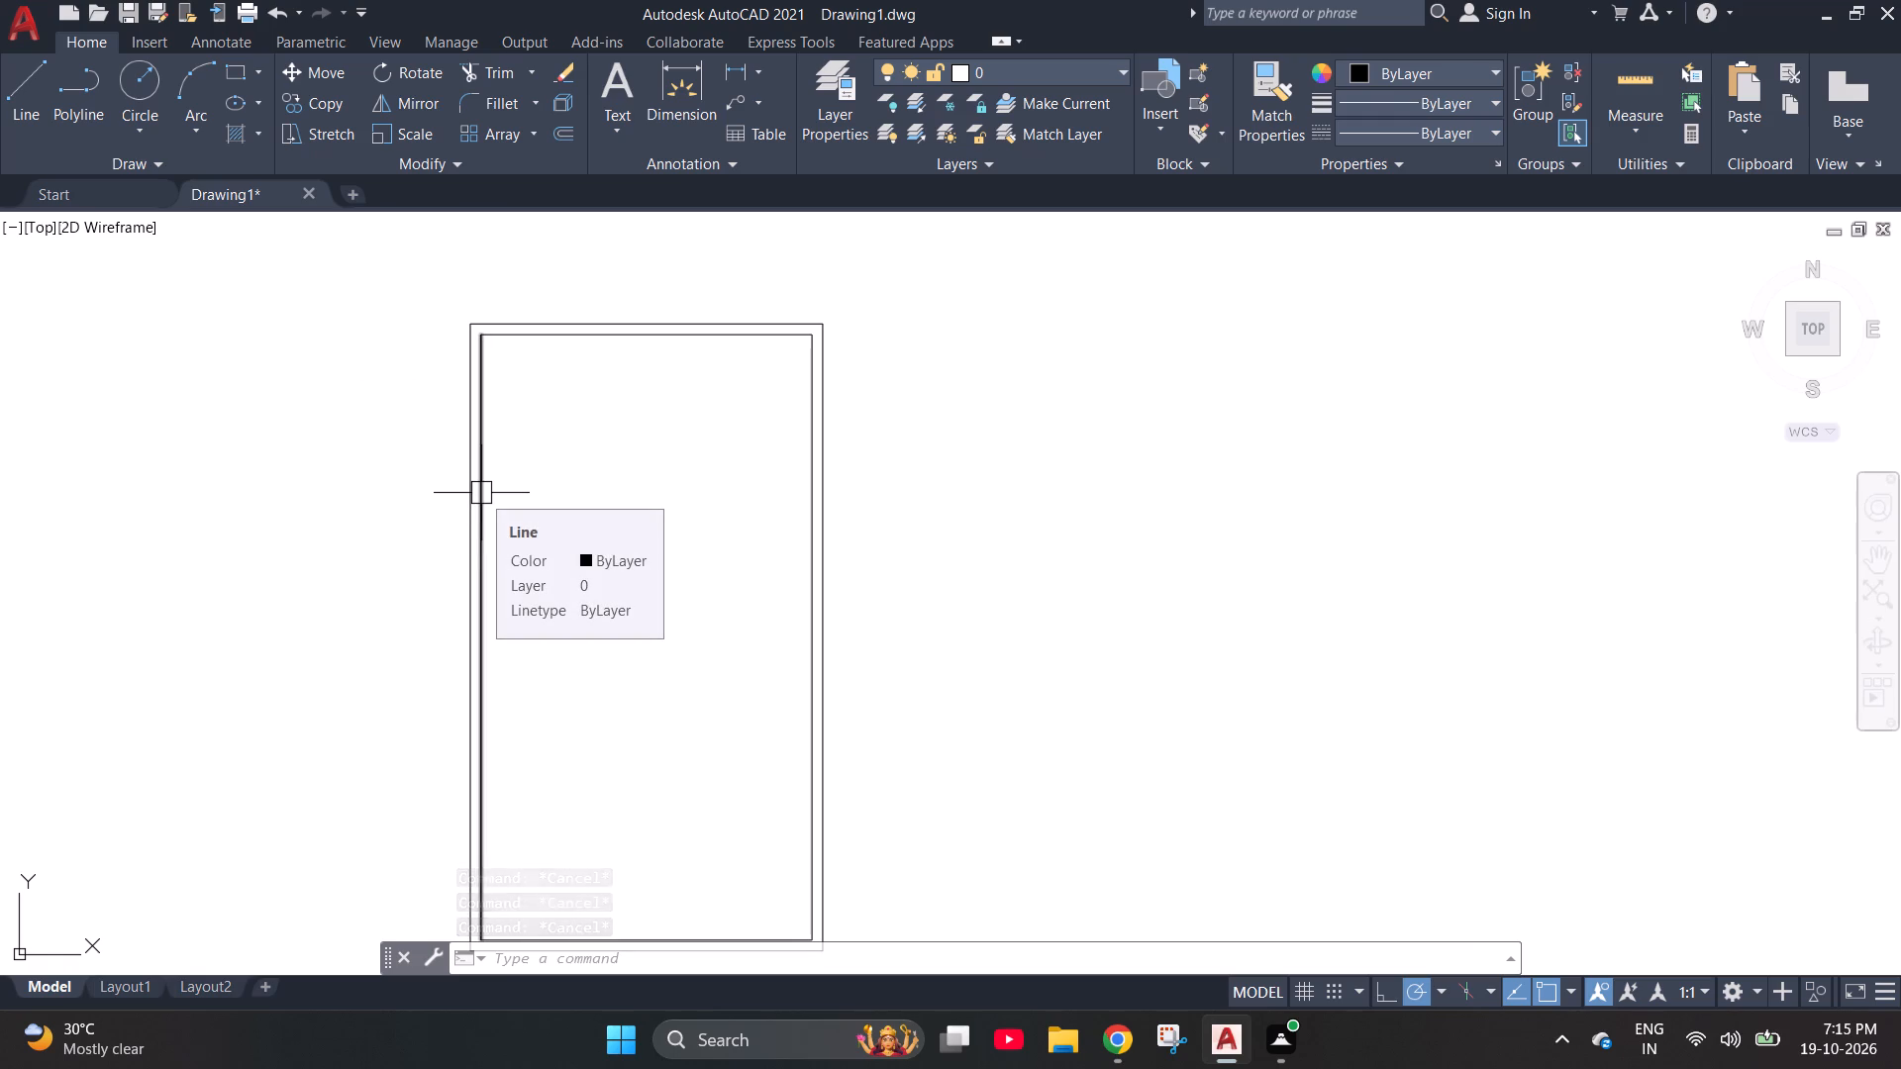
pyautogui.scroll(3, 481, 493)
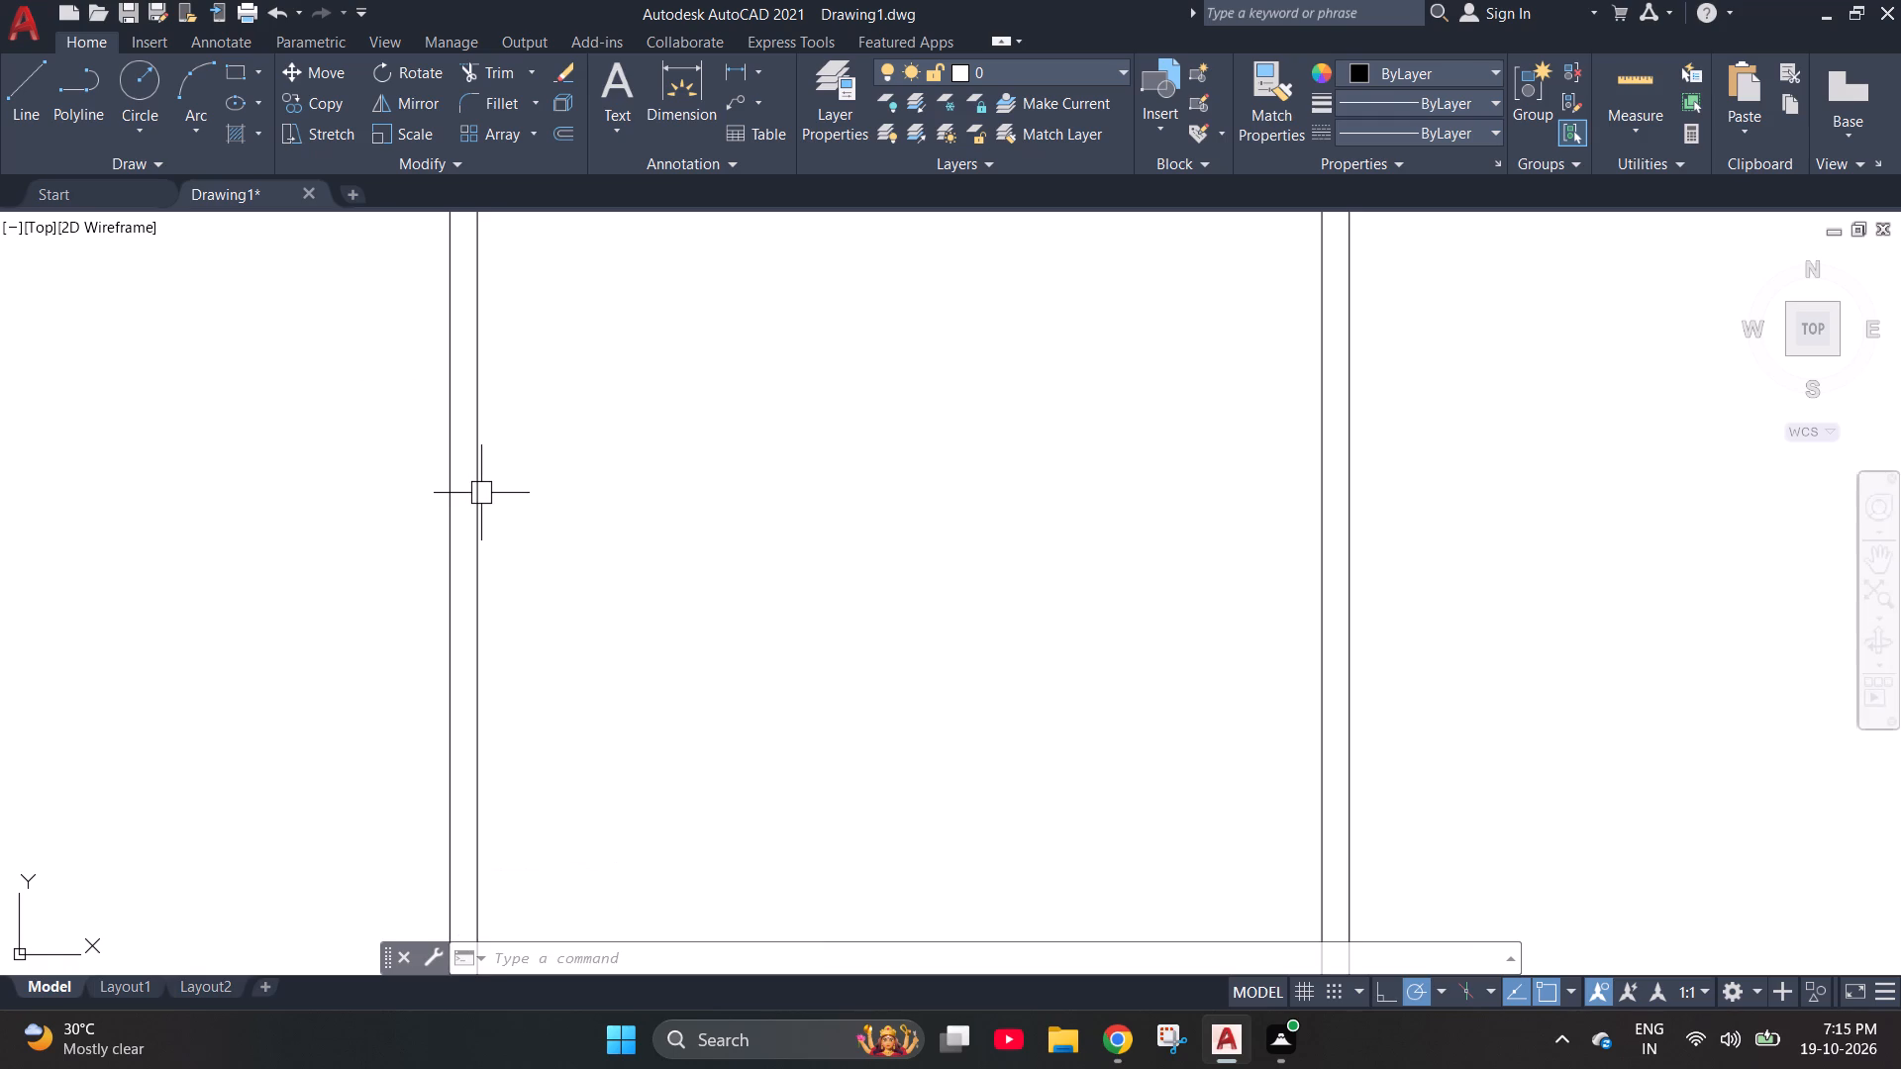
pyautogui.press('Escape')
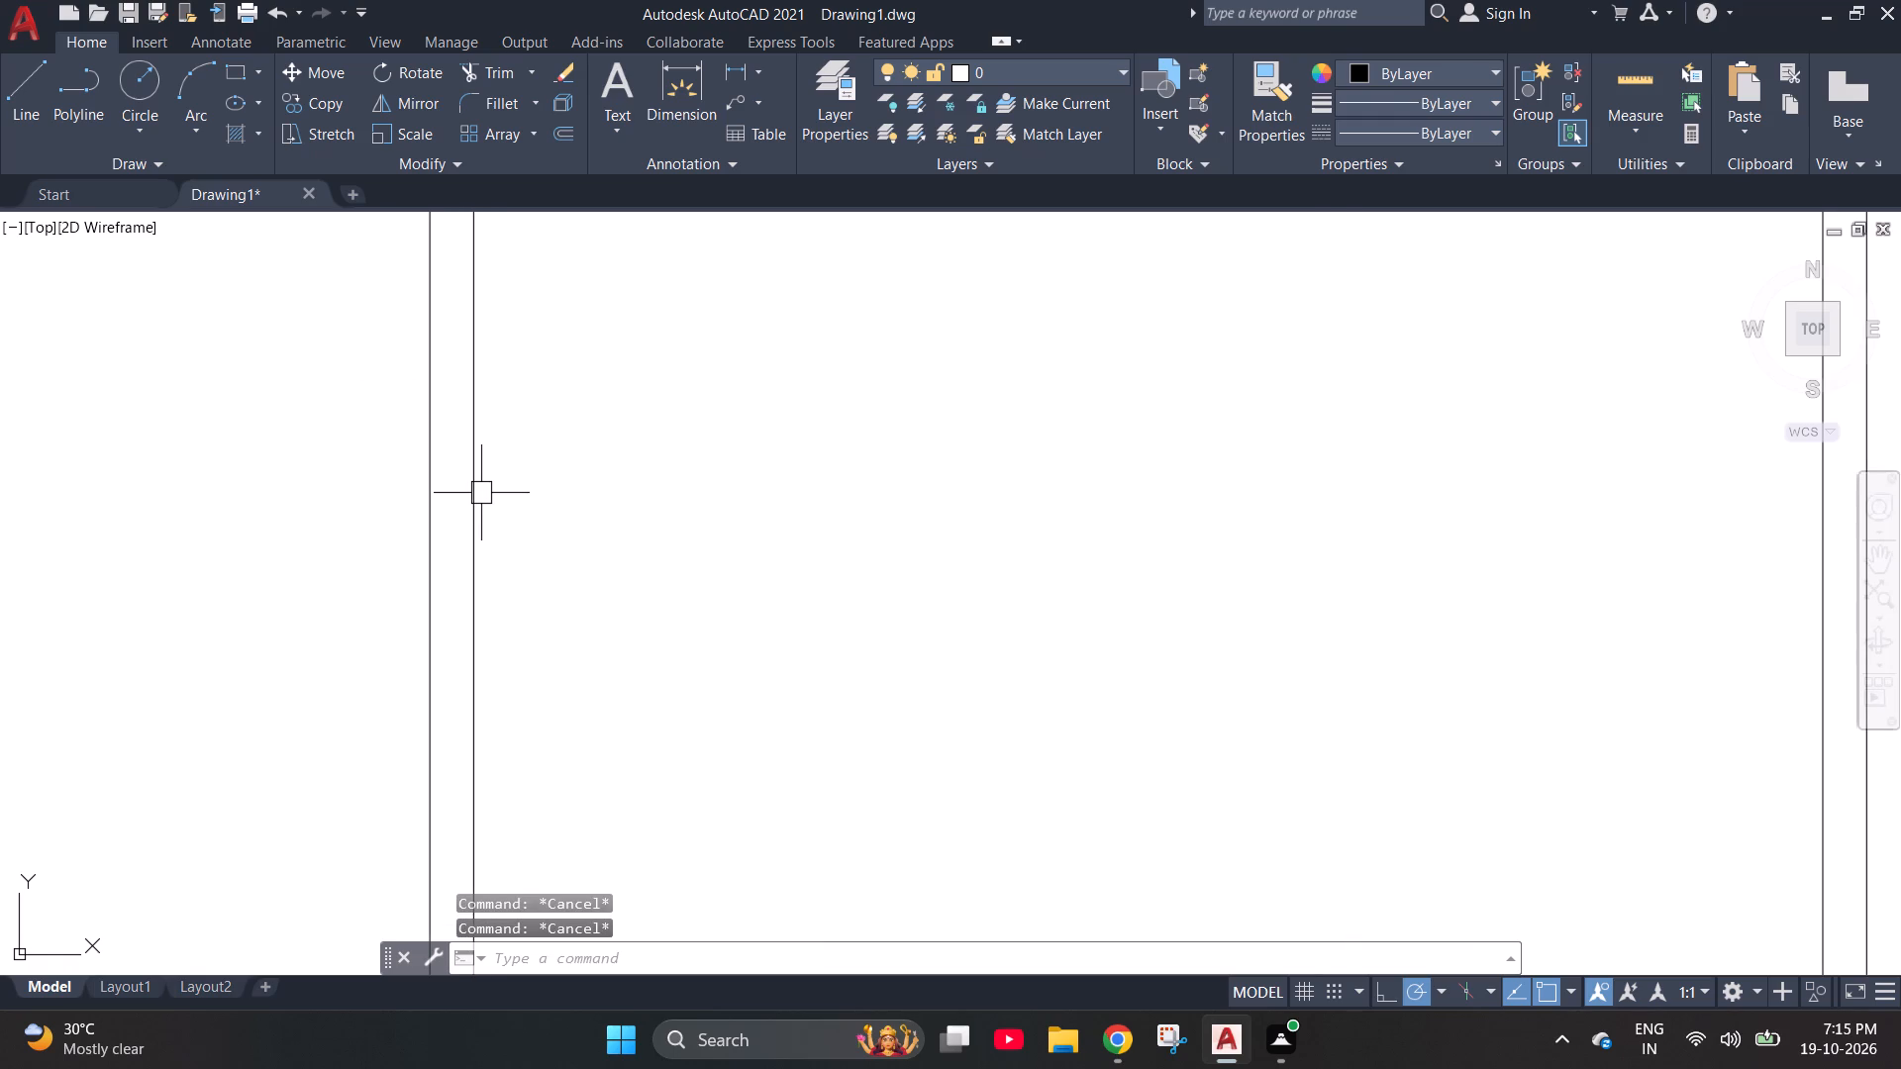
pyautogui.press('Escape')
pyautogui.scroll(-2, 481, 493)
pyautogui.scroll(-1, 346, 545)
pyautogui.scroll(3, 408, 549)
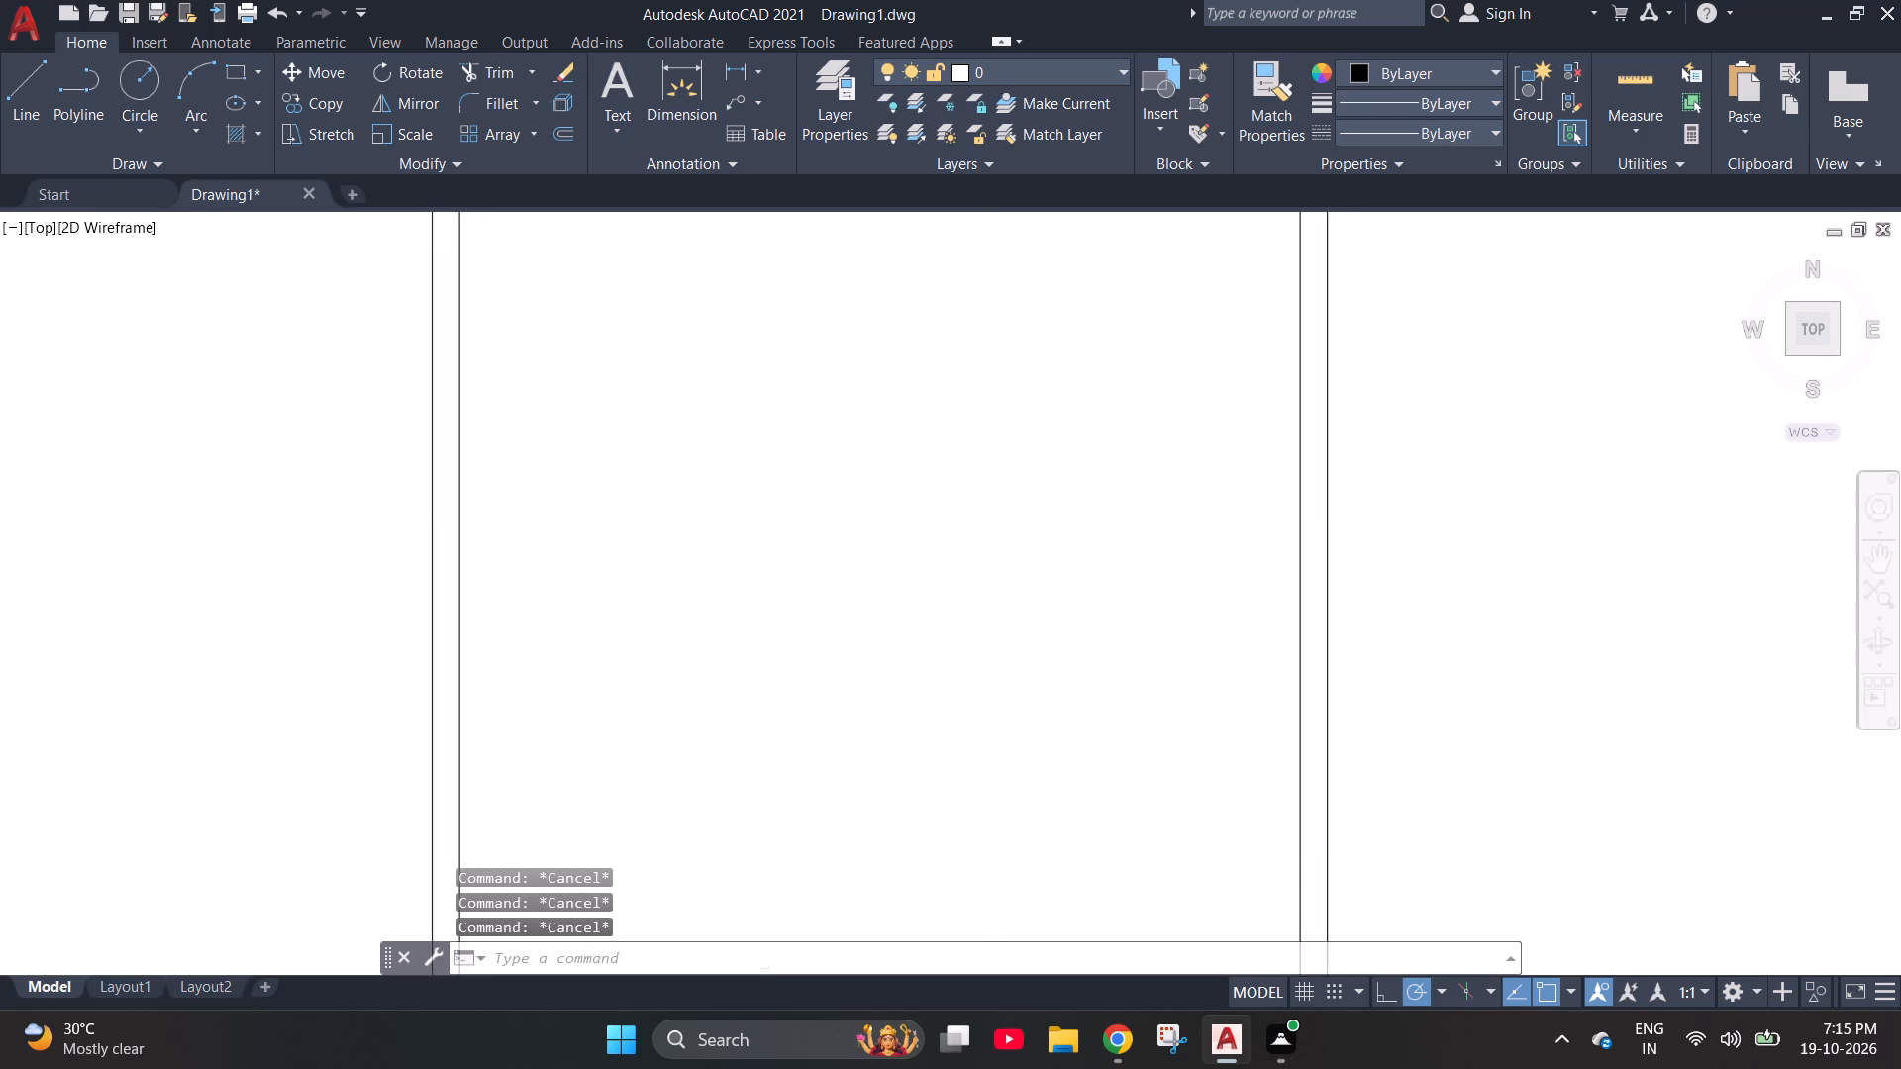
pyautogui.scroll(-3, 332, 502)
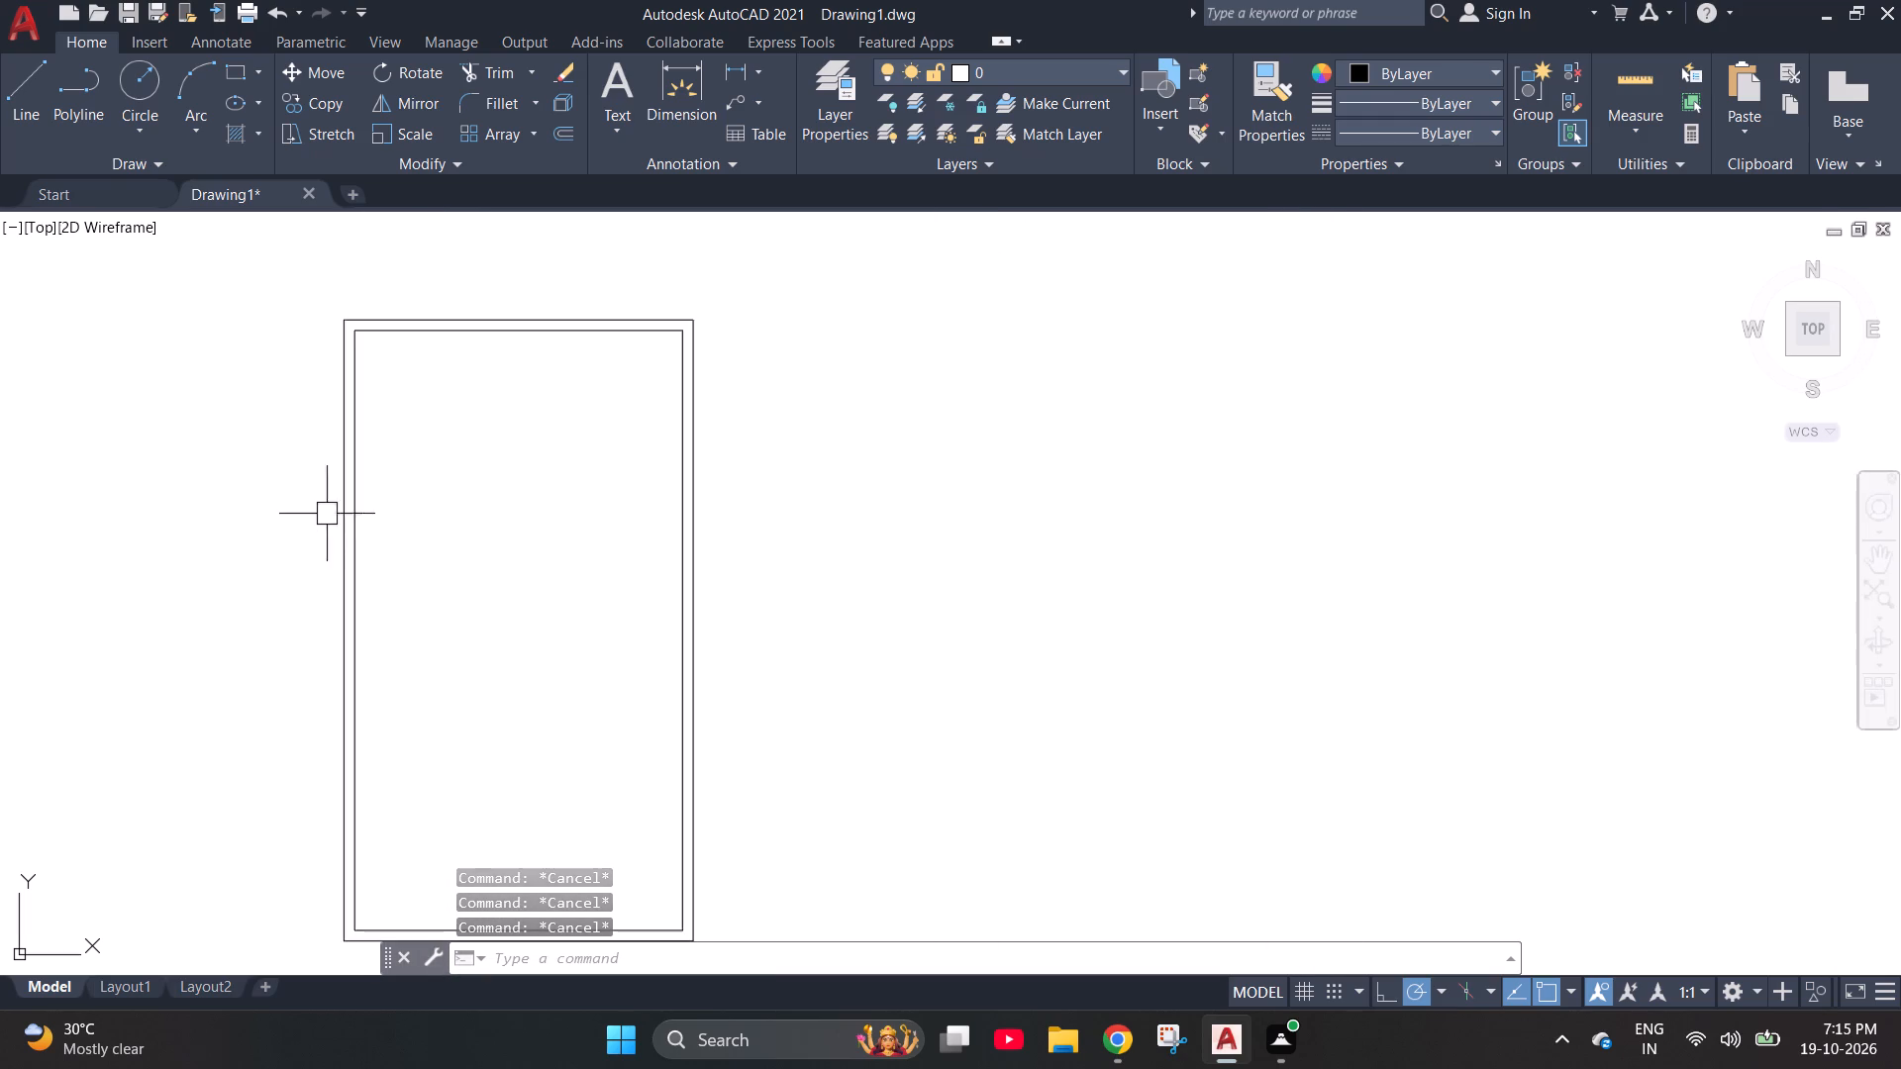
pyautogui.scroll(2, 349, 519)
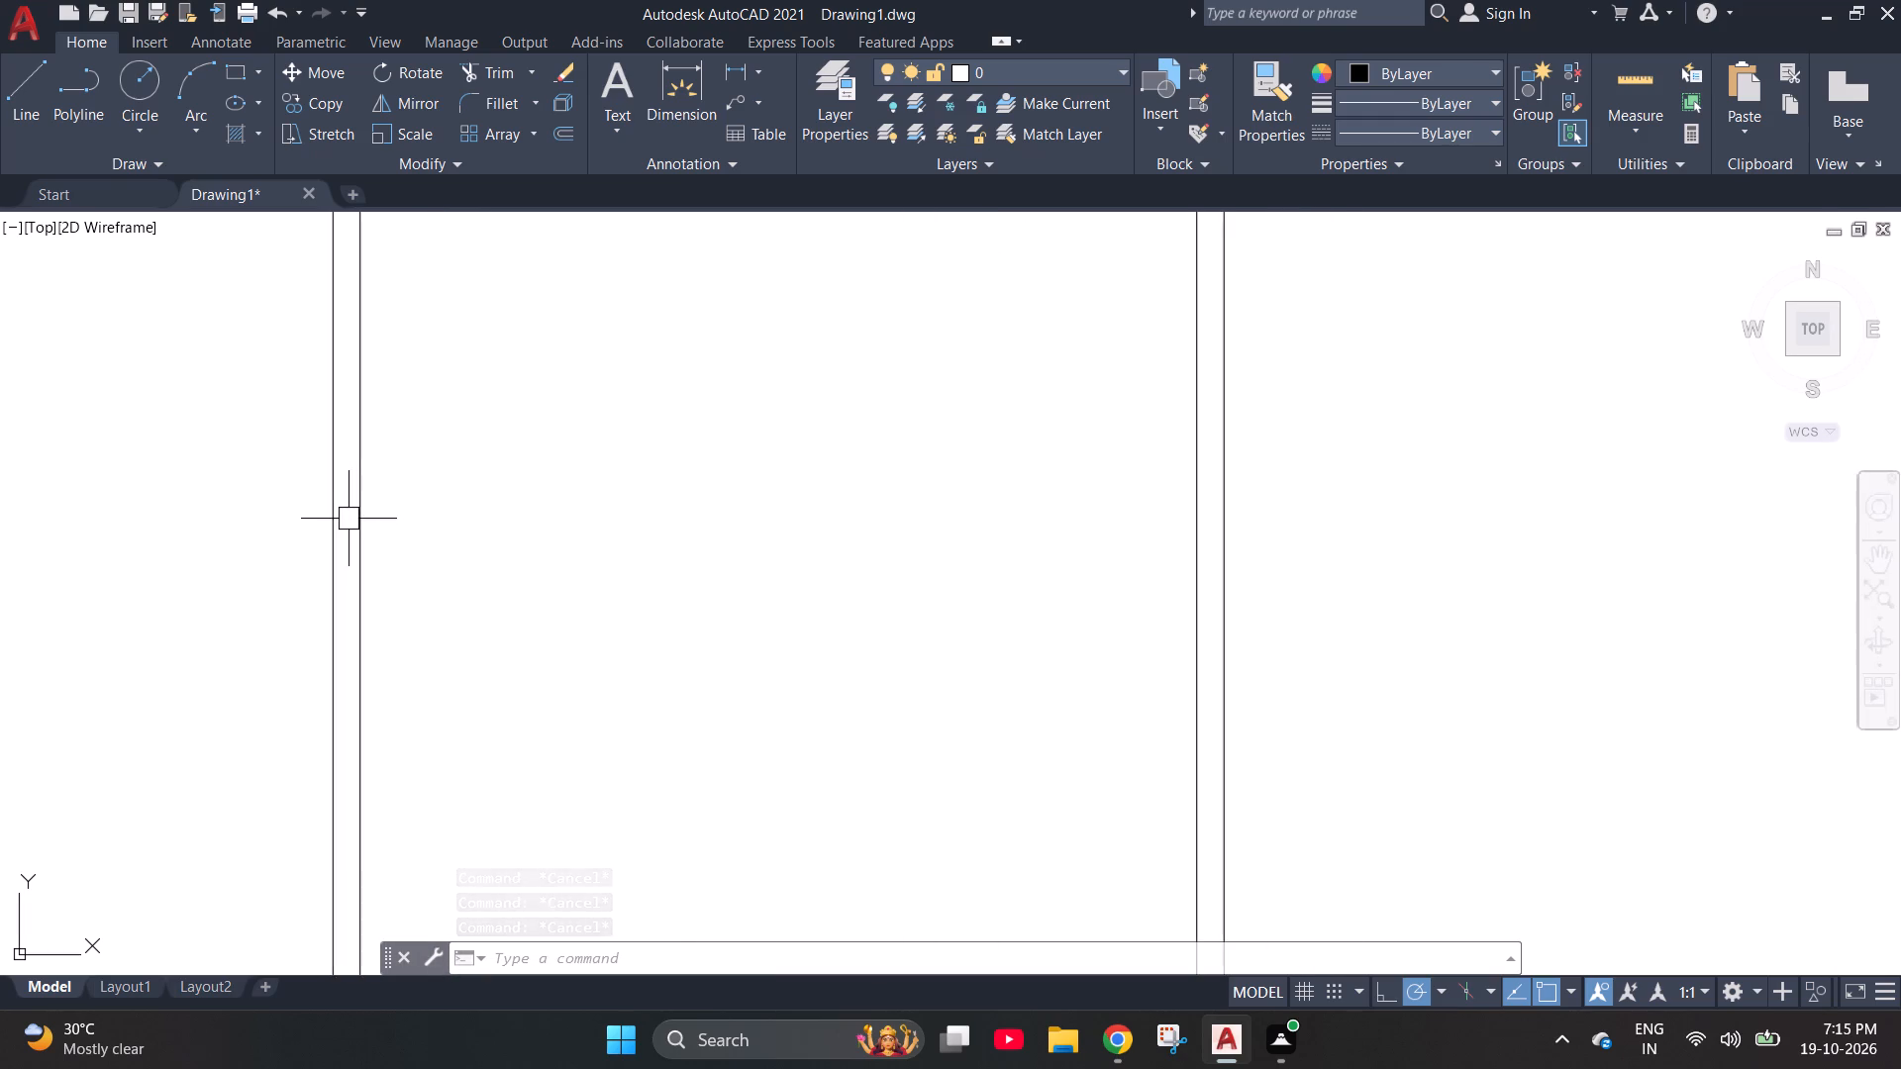
# Check that one long side of the exploded inner wall outline selects as a separate line.
pyautogui.scroll(-3, 274, 546)
pyautogui.scroll(3, 291, 558)
pyautogui.click(310, 559)
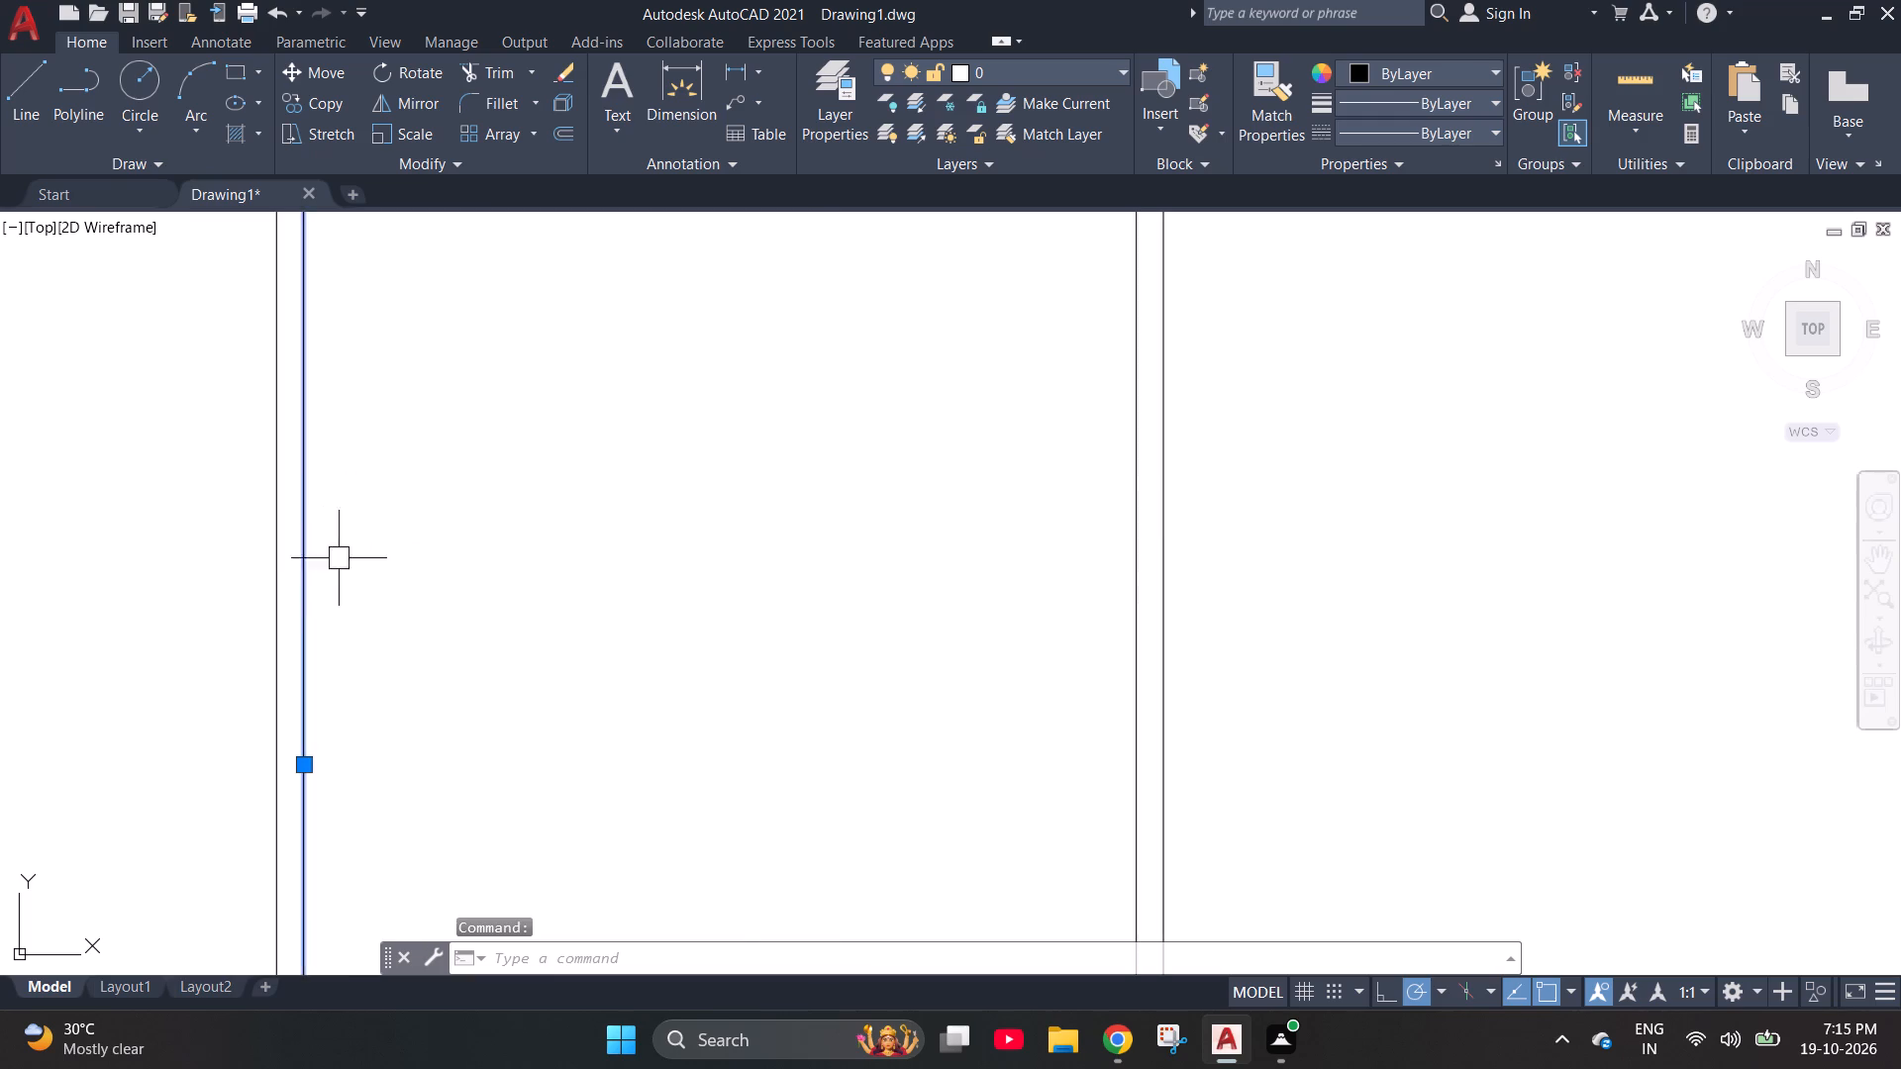
pyautogui.scroll(-2, 491, 571)
pyautogui.press('Escape')
pyautogui.press('Escape')
pyautogui.press('Escape')
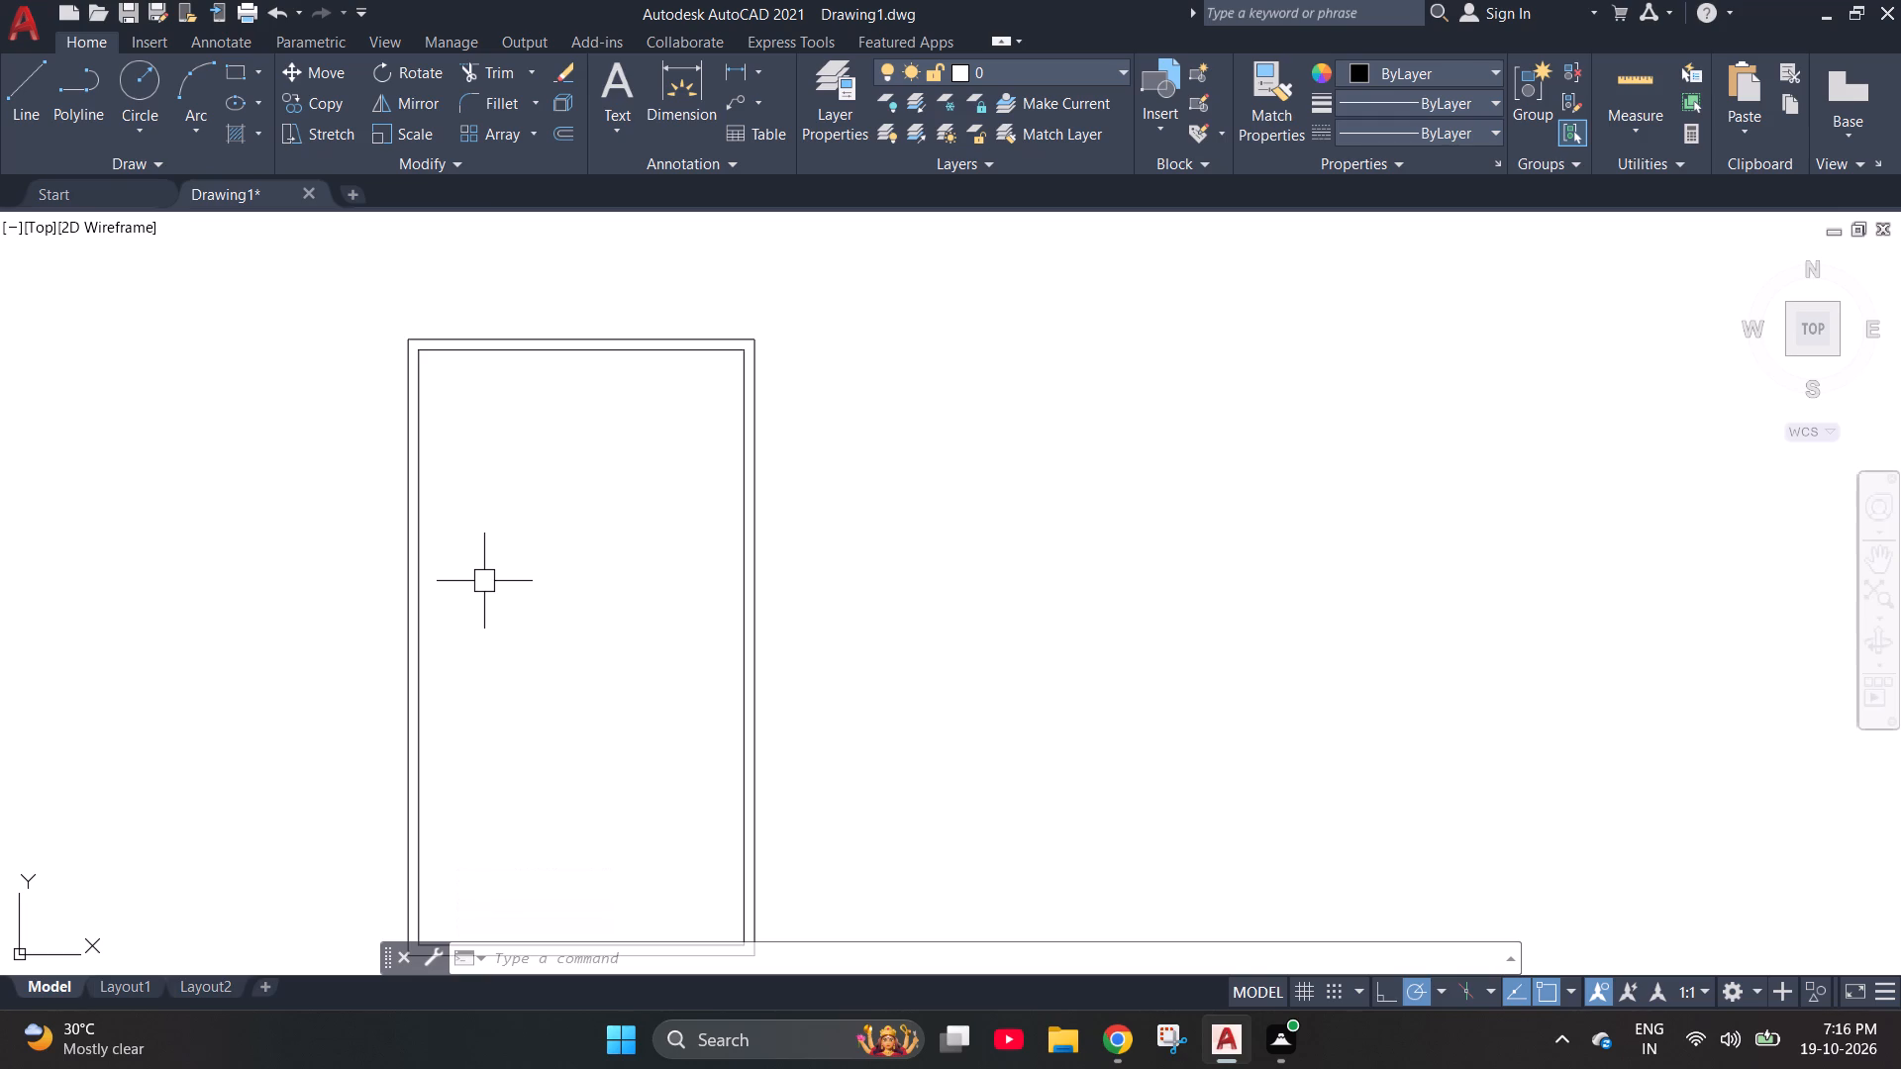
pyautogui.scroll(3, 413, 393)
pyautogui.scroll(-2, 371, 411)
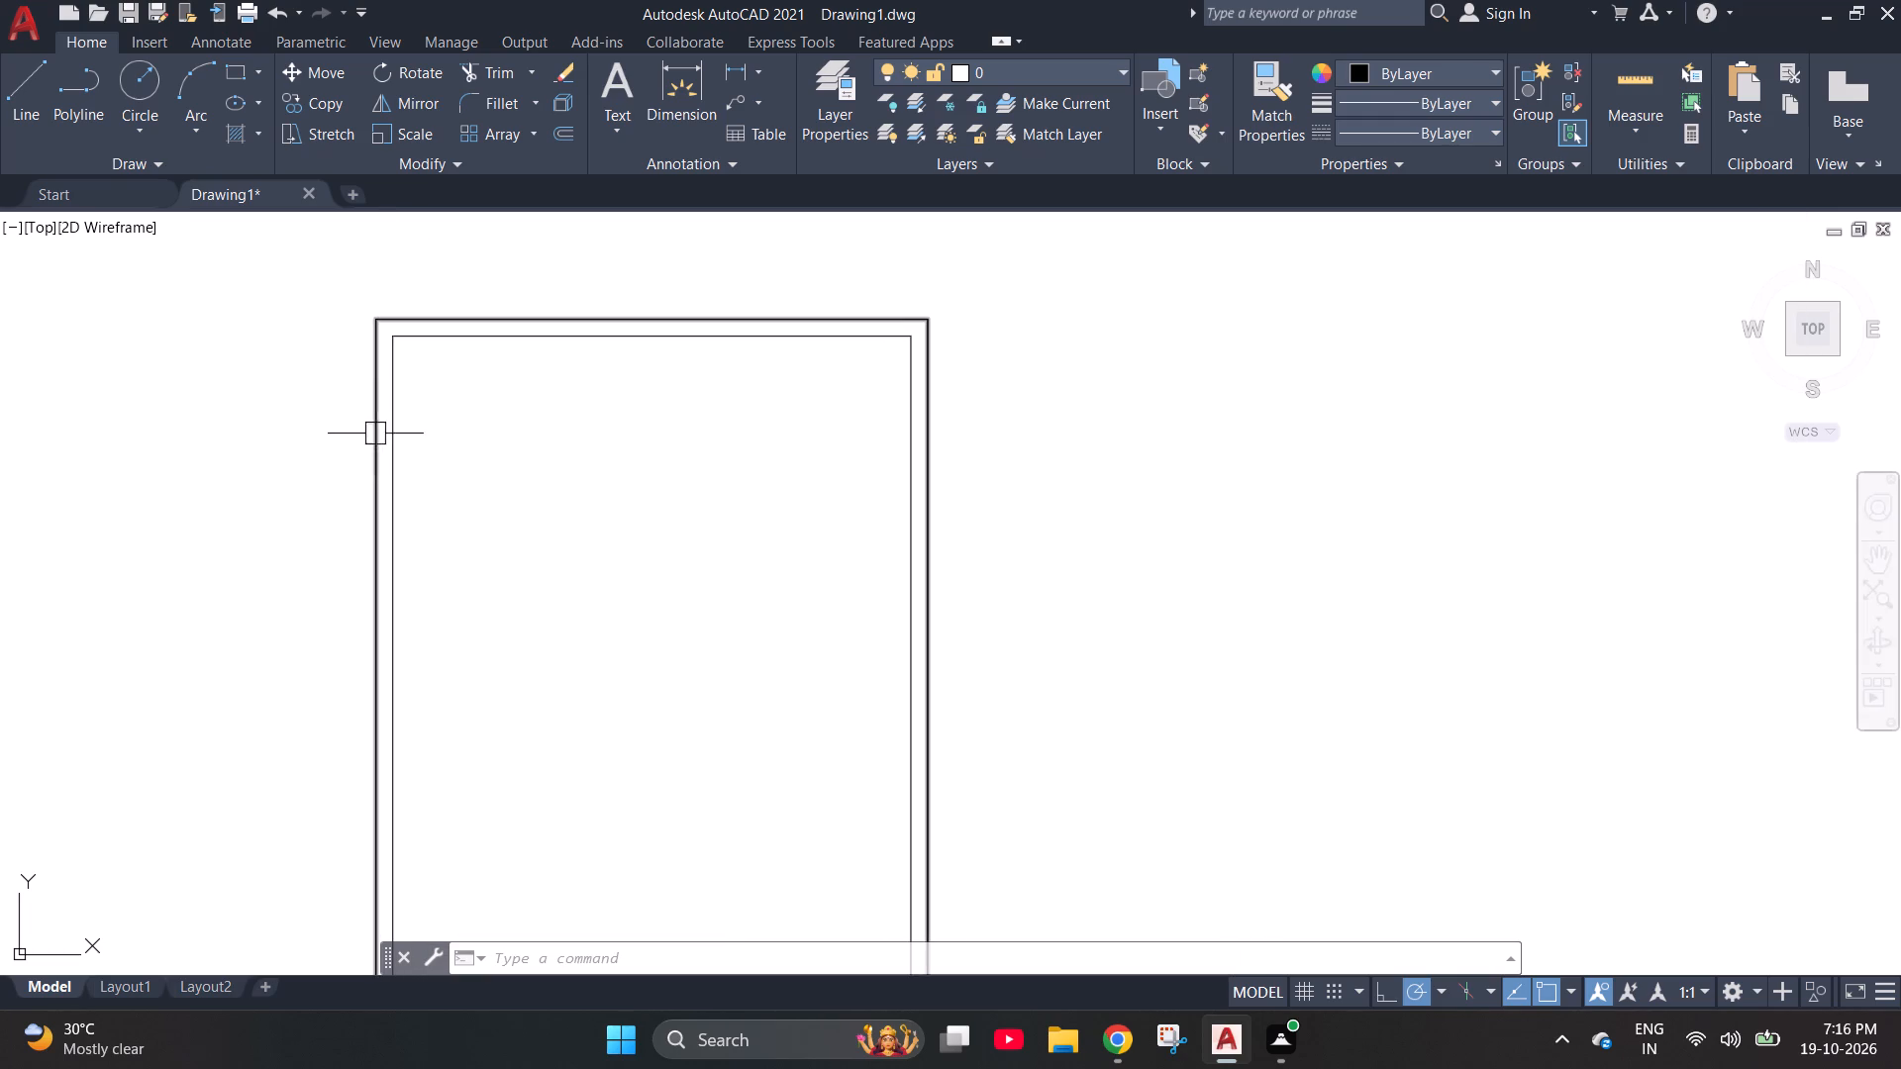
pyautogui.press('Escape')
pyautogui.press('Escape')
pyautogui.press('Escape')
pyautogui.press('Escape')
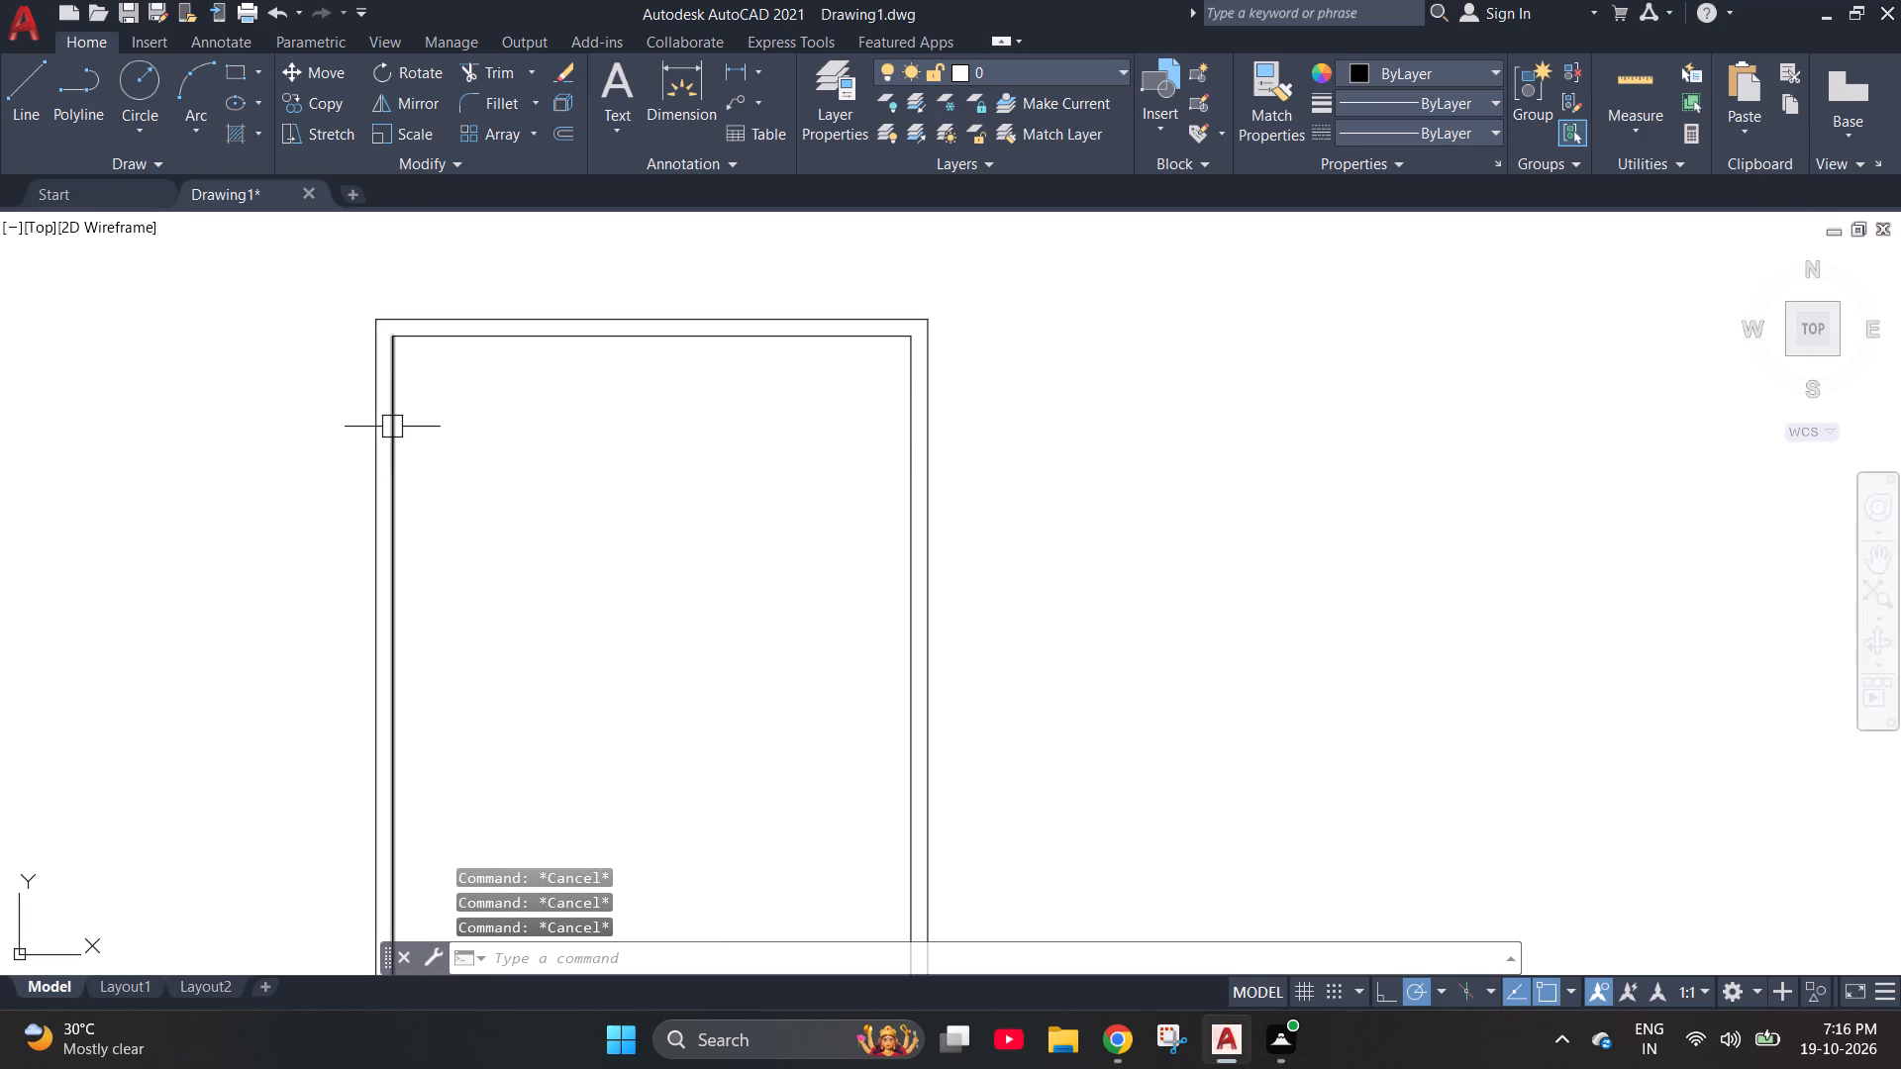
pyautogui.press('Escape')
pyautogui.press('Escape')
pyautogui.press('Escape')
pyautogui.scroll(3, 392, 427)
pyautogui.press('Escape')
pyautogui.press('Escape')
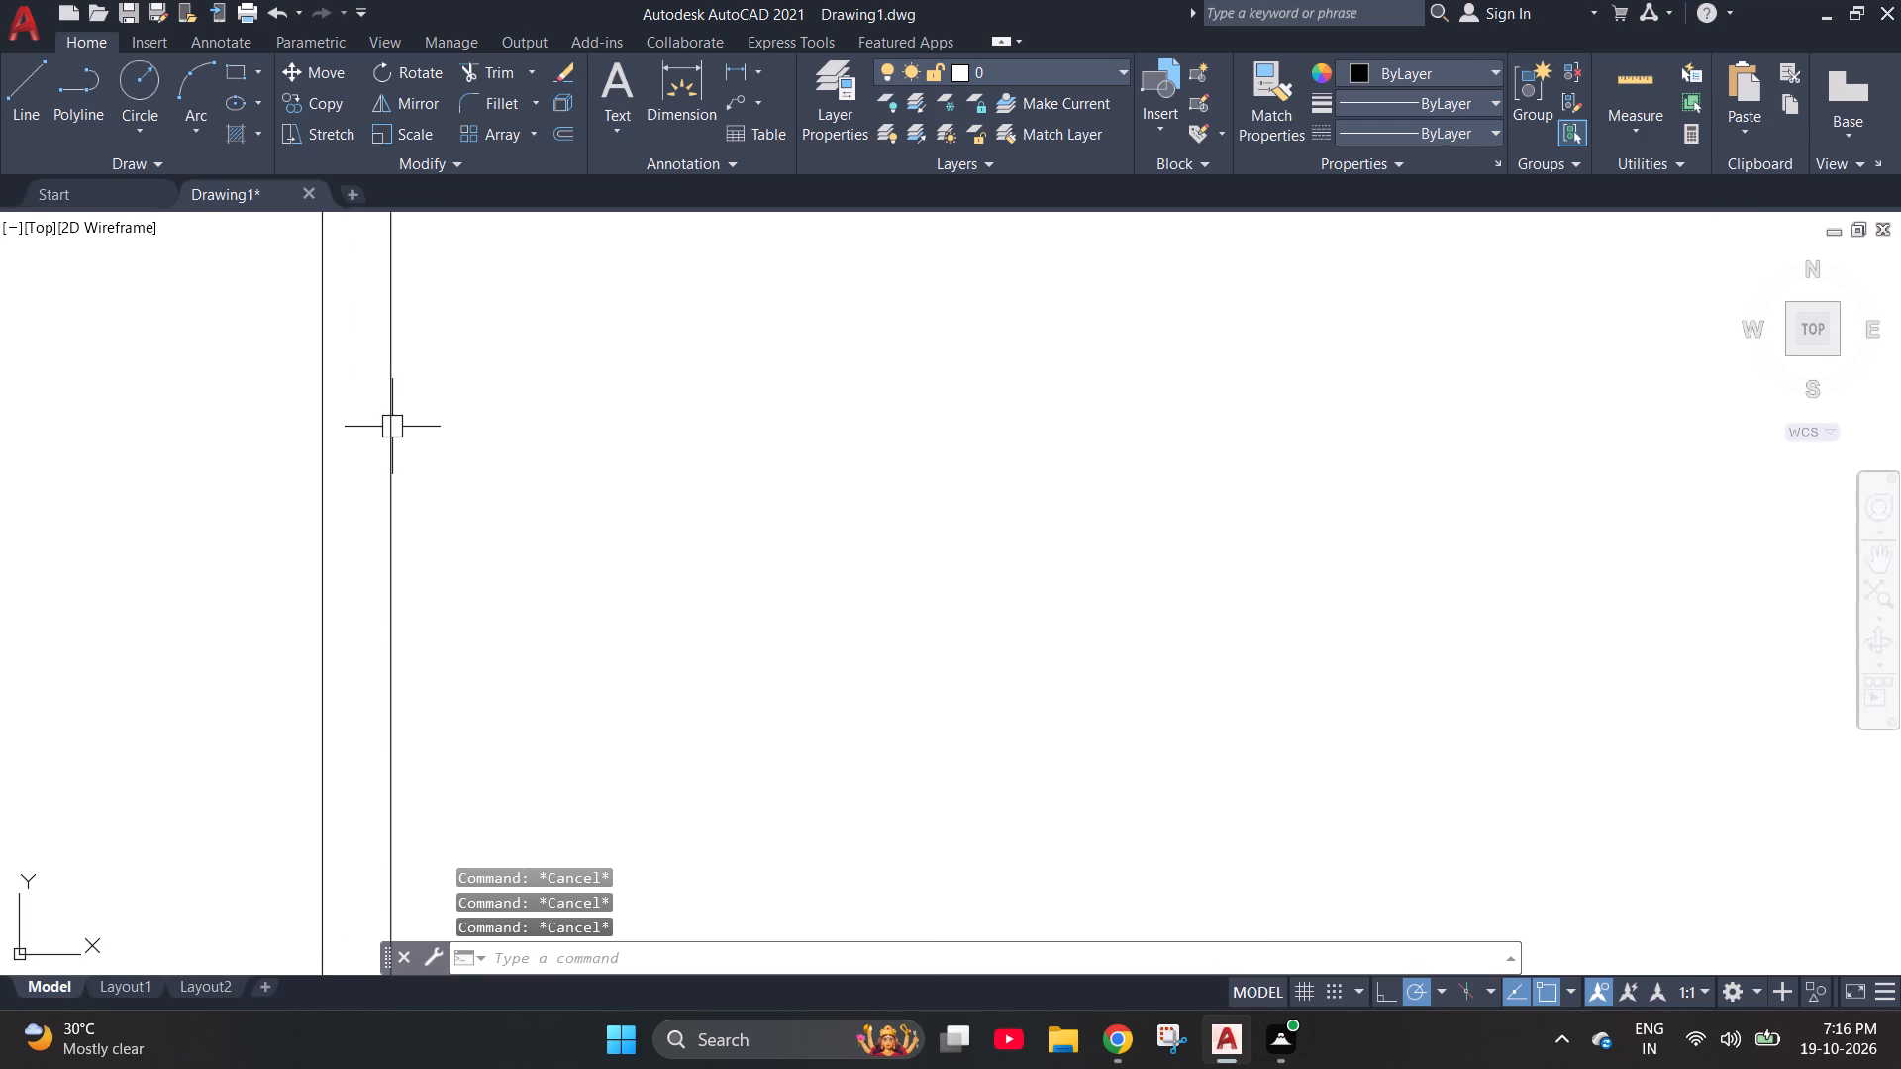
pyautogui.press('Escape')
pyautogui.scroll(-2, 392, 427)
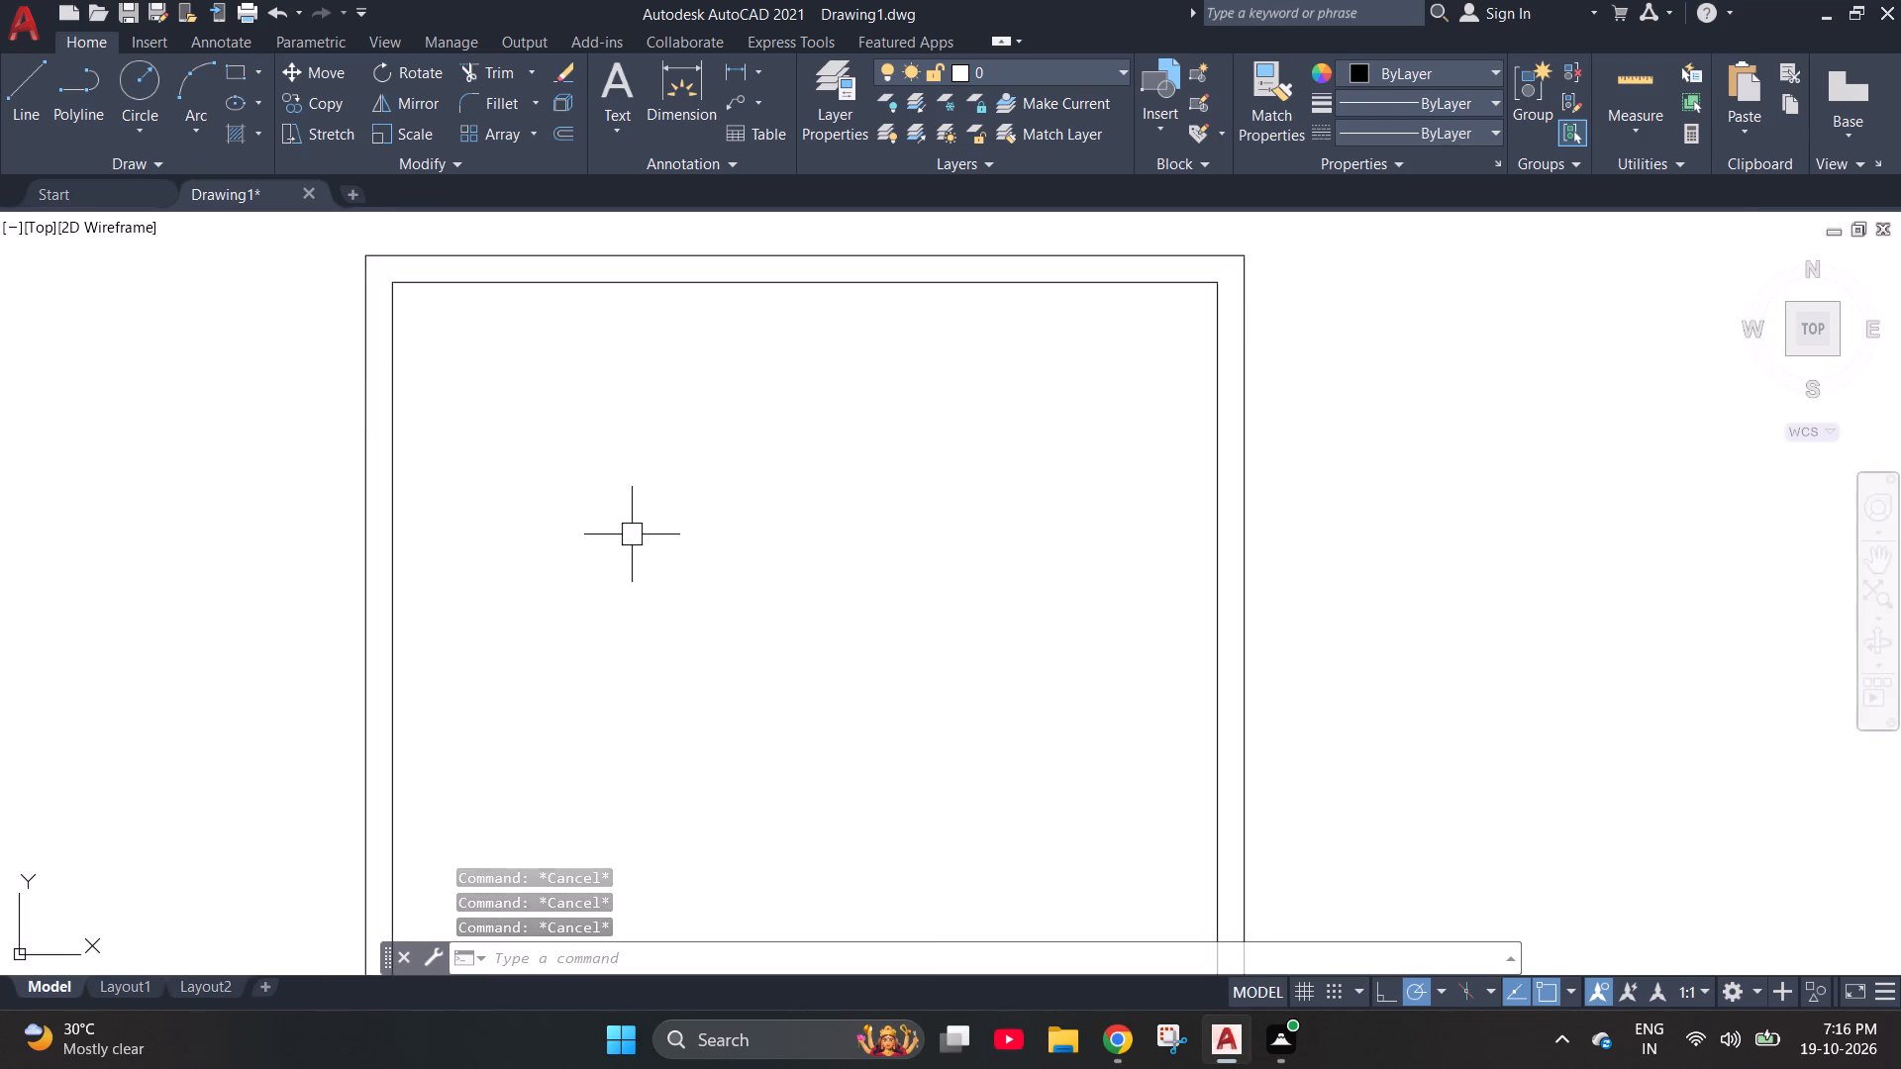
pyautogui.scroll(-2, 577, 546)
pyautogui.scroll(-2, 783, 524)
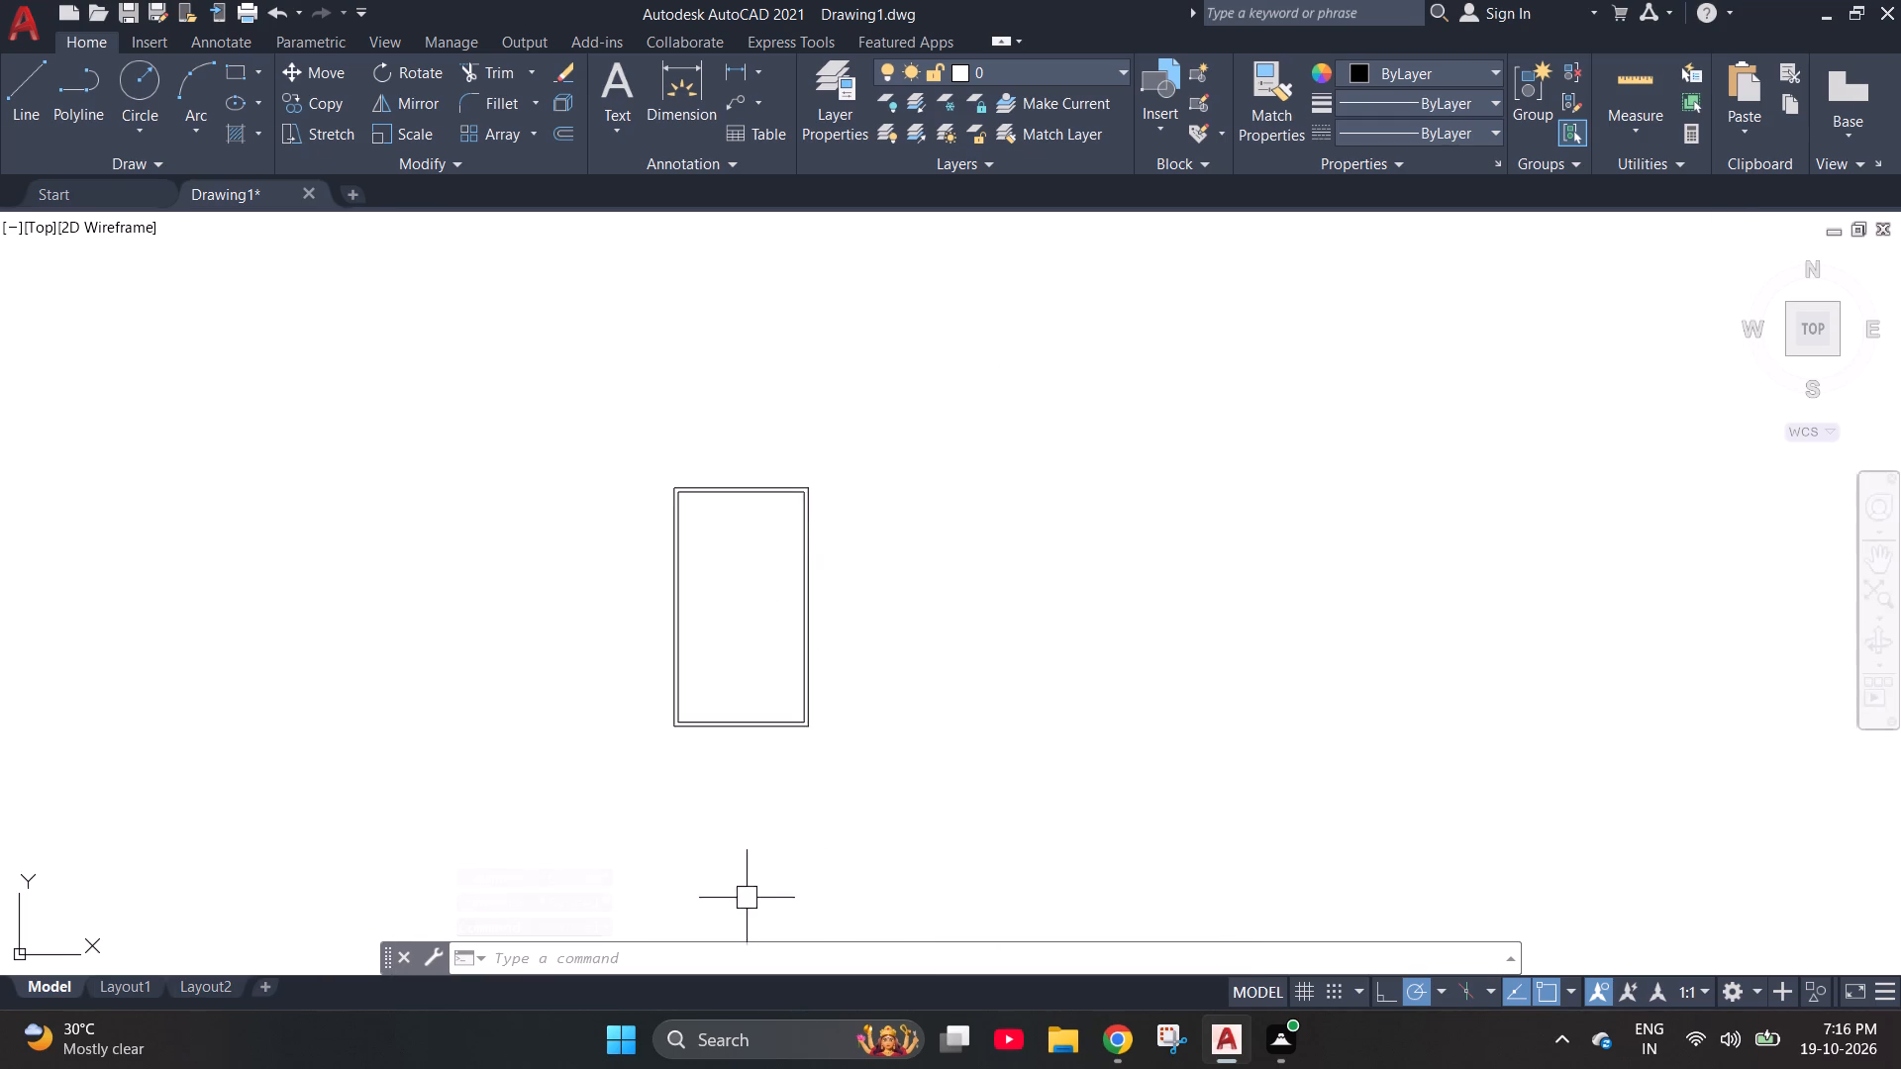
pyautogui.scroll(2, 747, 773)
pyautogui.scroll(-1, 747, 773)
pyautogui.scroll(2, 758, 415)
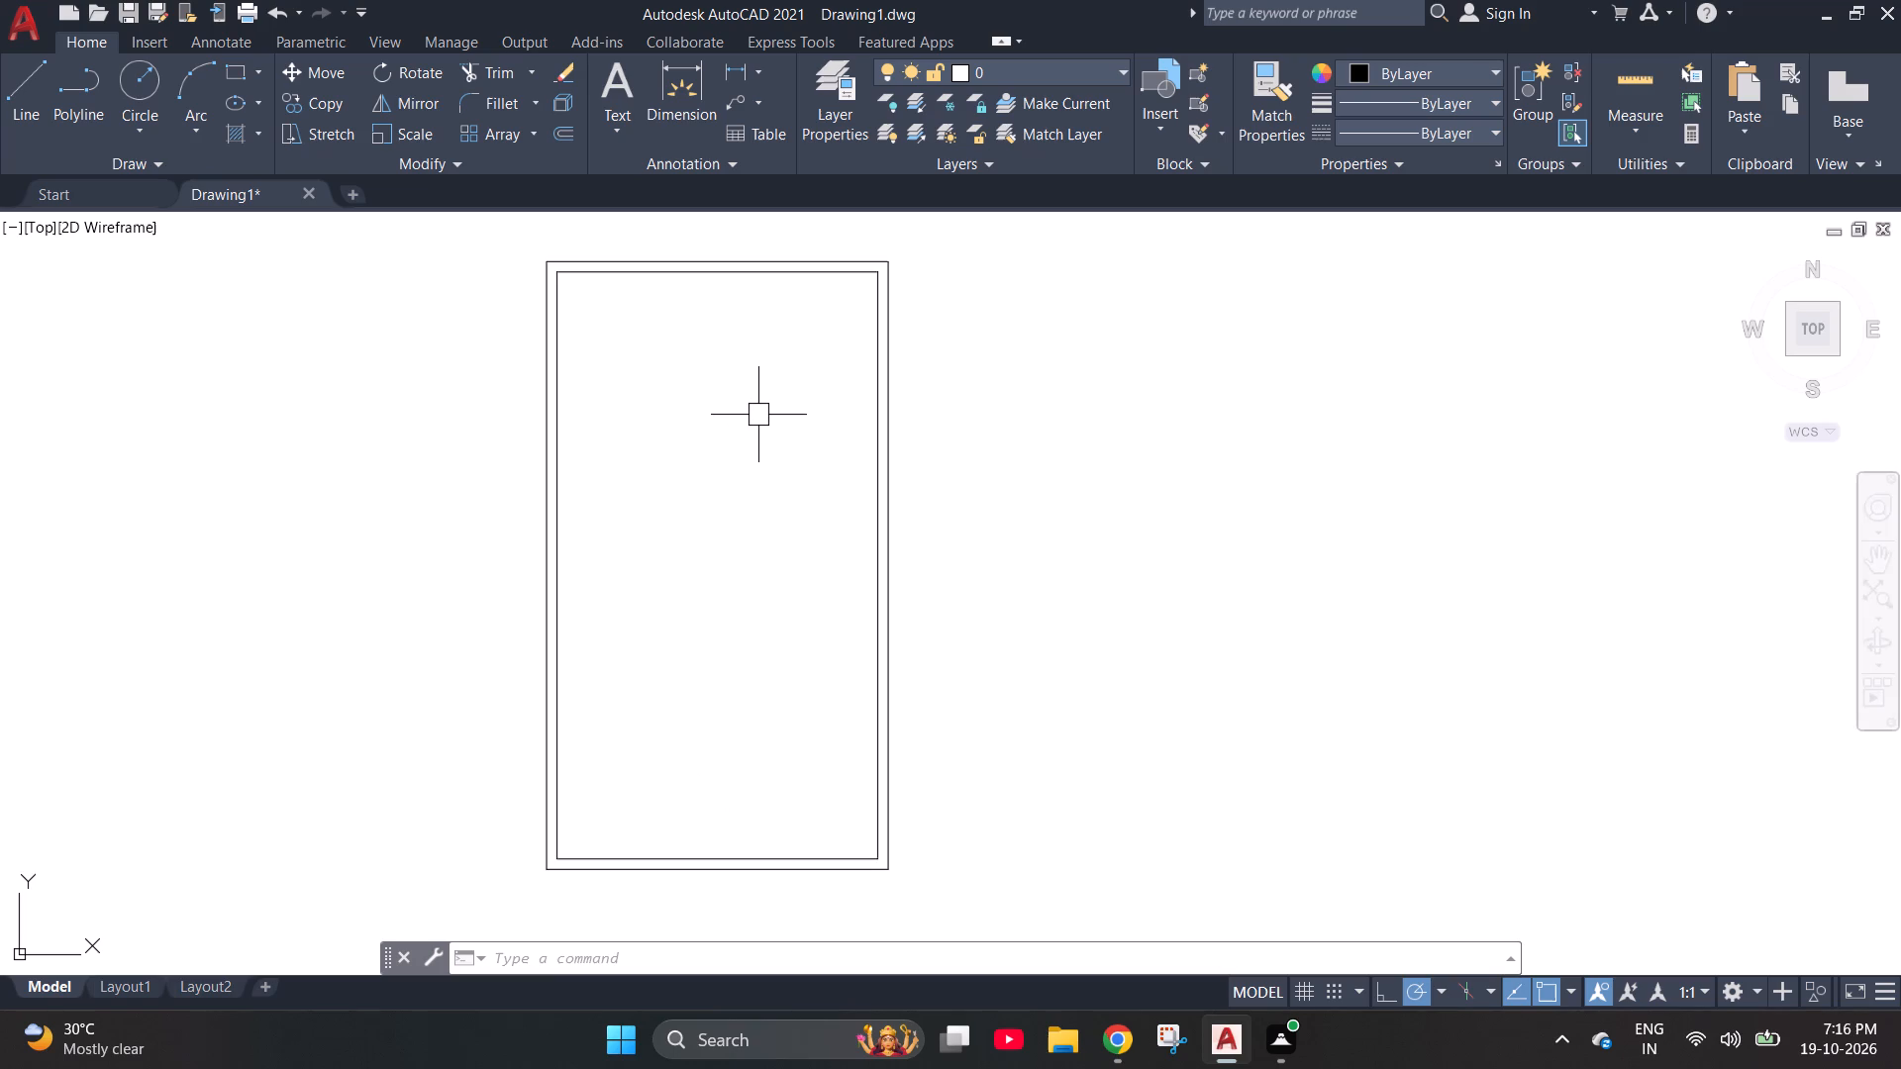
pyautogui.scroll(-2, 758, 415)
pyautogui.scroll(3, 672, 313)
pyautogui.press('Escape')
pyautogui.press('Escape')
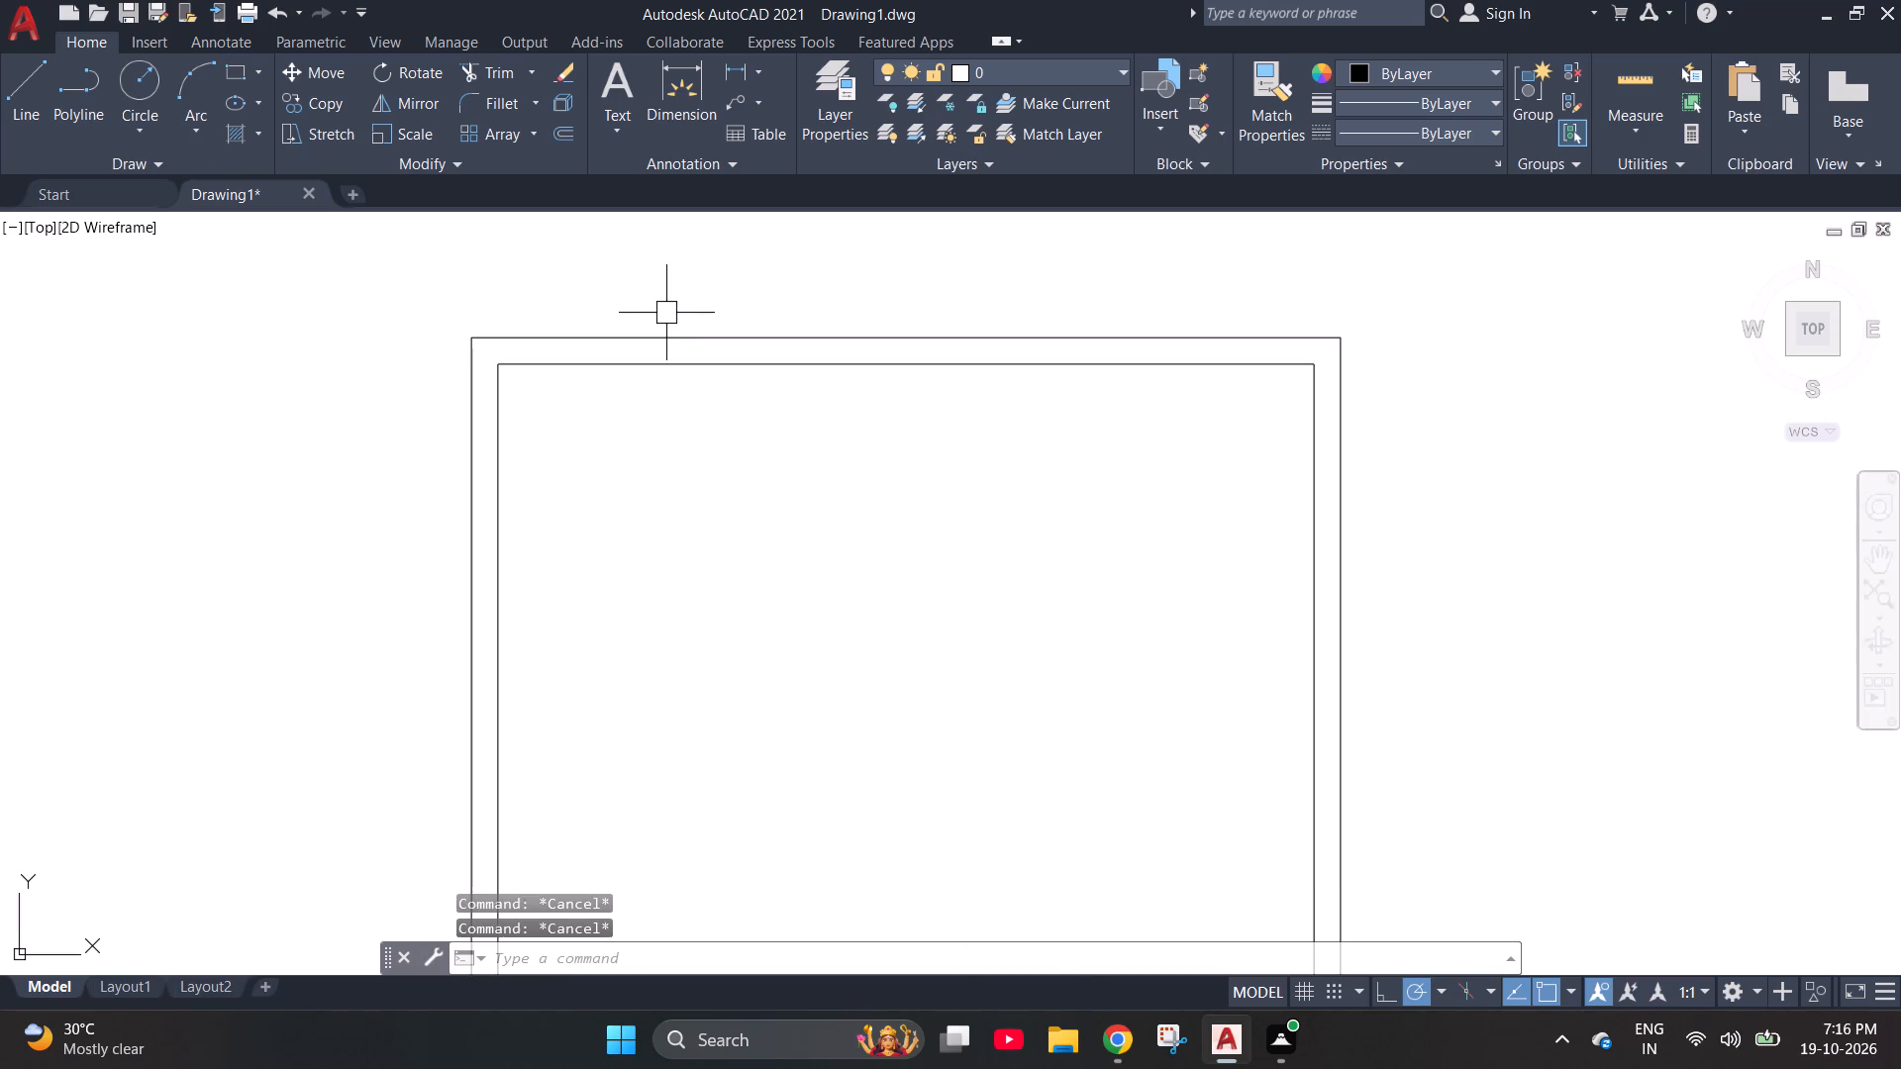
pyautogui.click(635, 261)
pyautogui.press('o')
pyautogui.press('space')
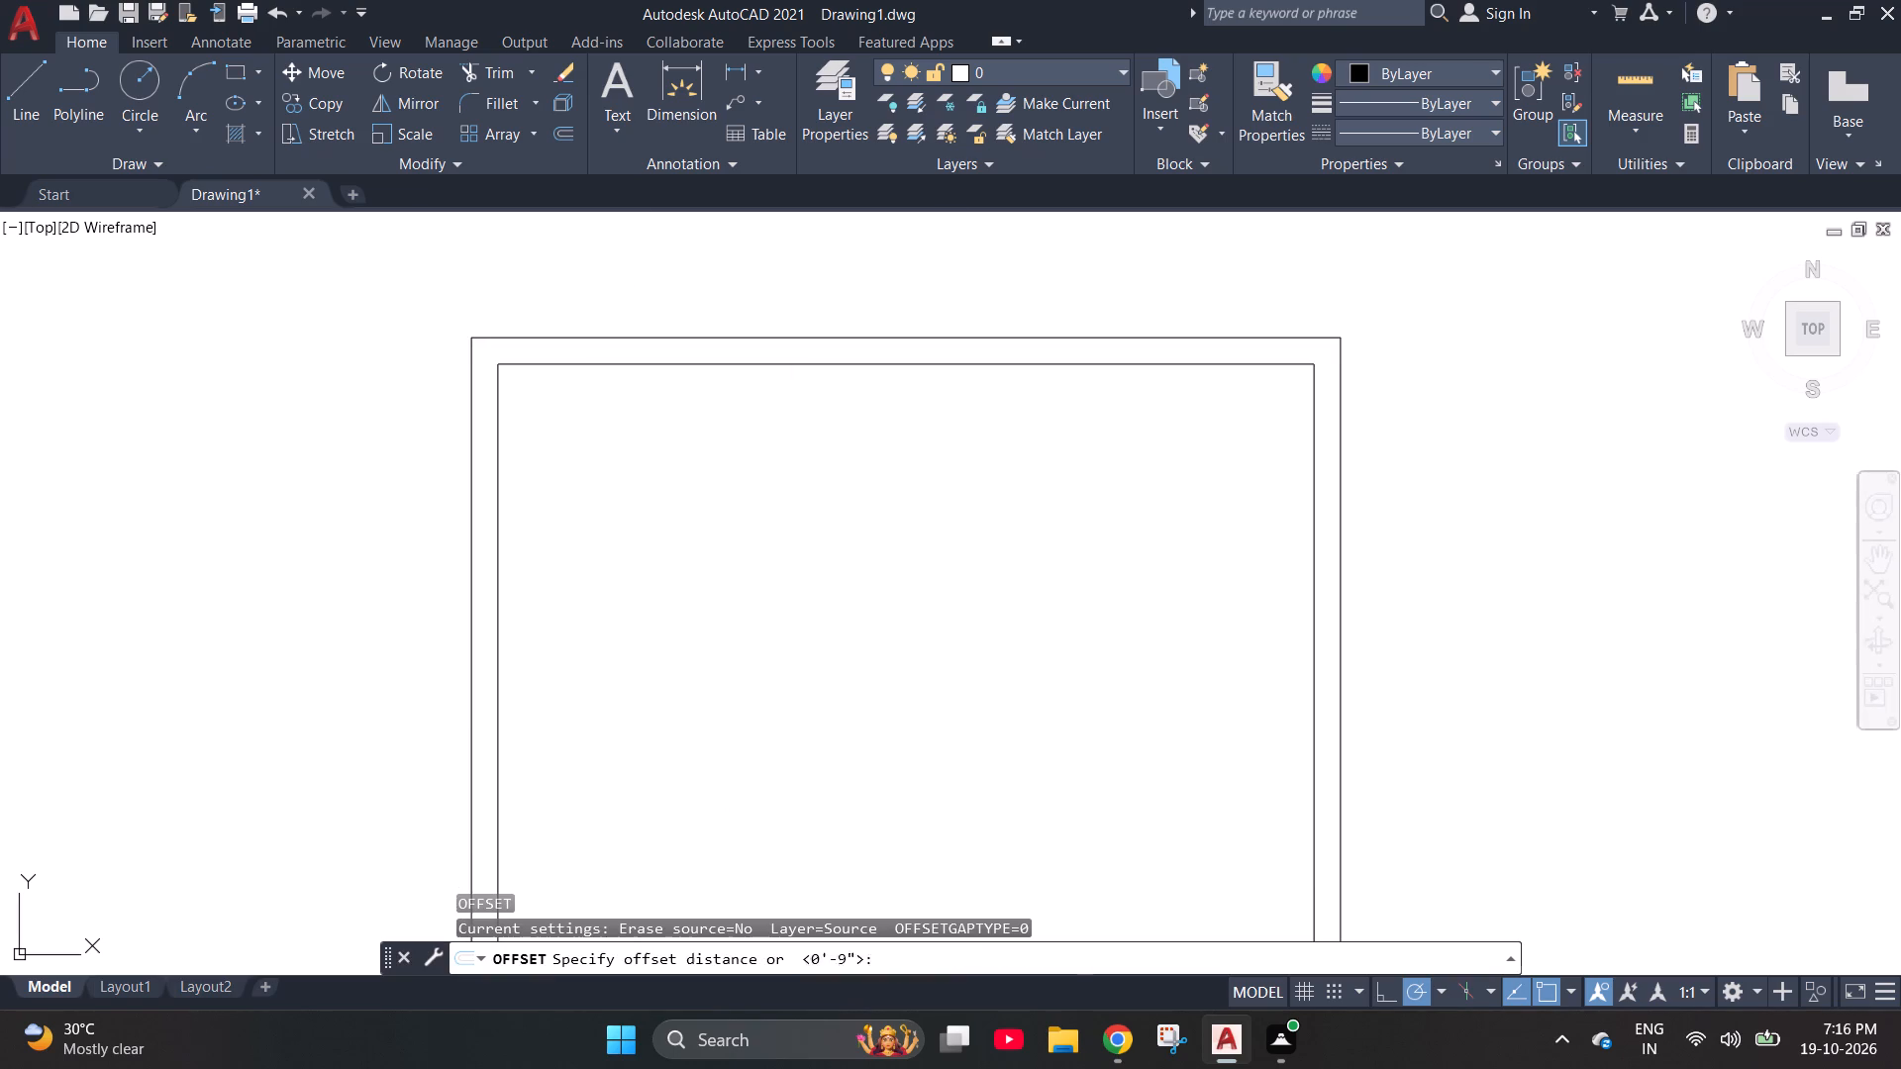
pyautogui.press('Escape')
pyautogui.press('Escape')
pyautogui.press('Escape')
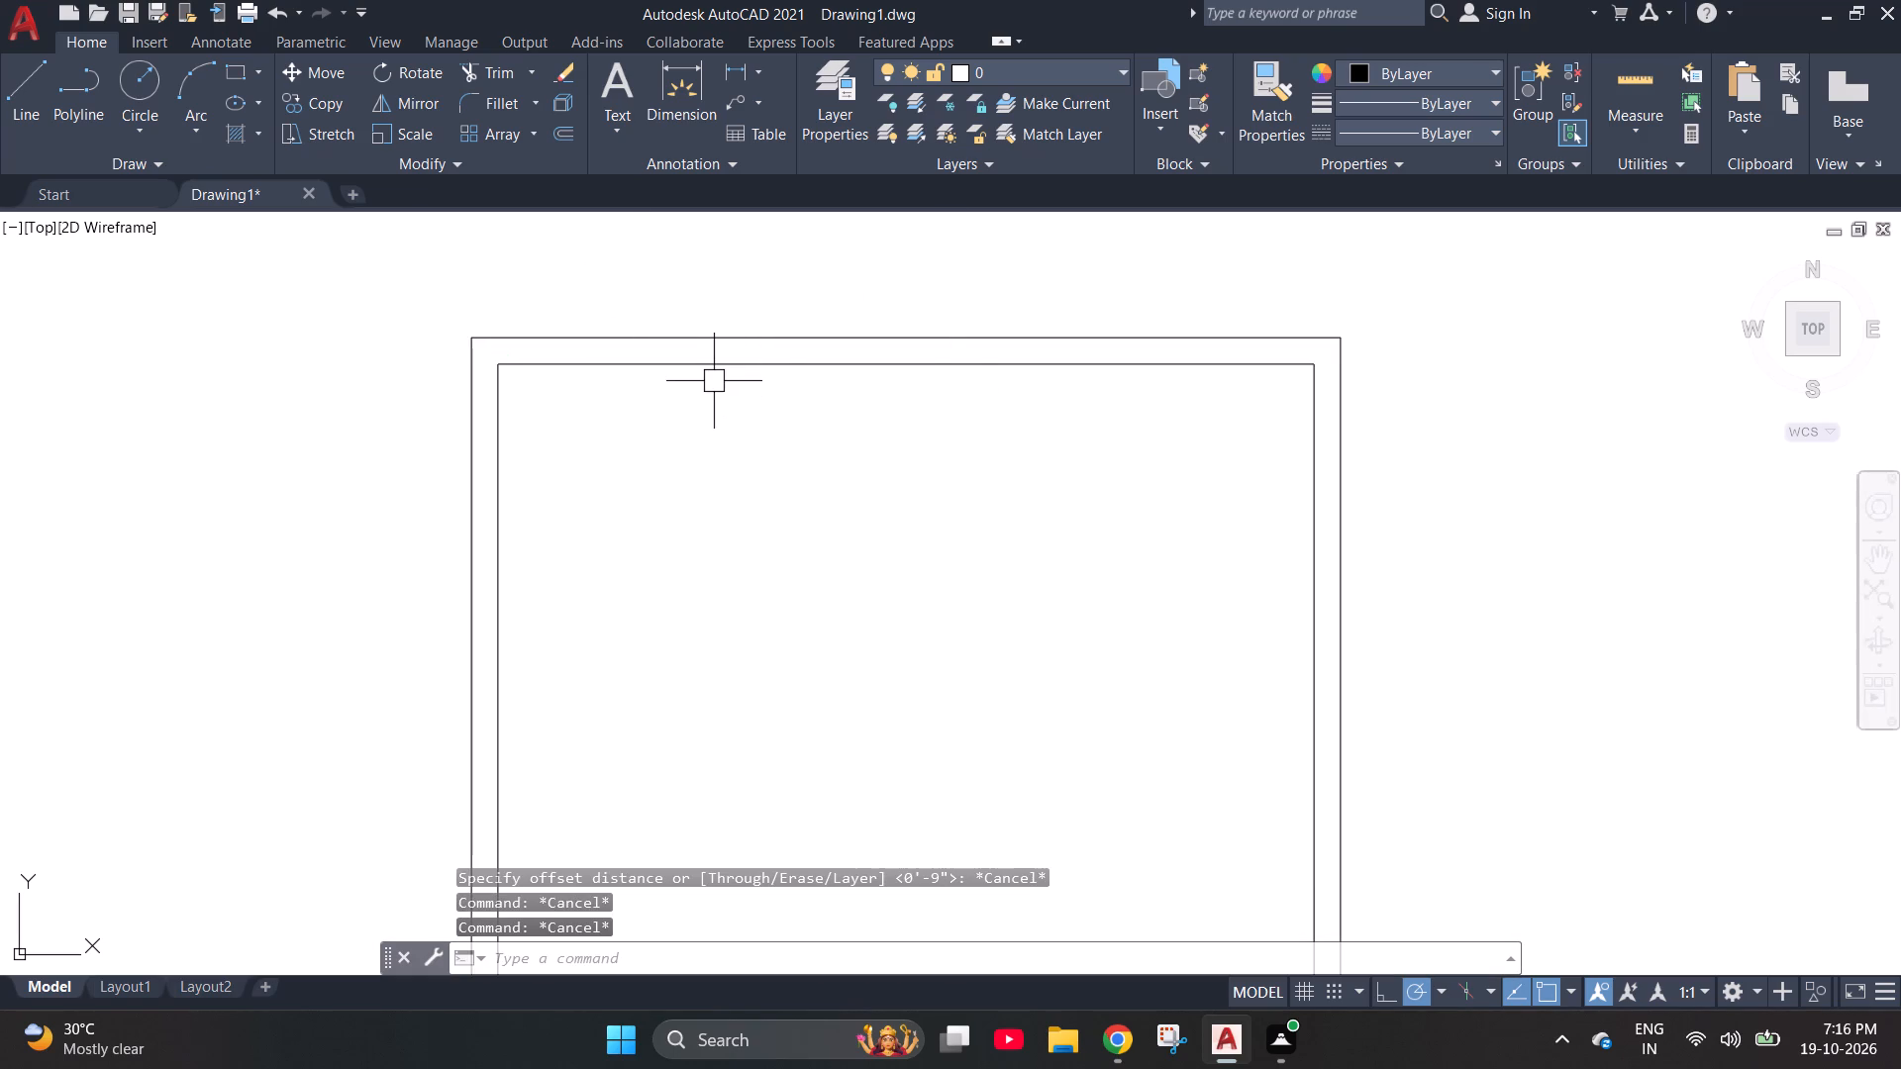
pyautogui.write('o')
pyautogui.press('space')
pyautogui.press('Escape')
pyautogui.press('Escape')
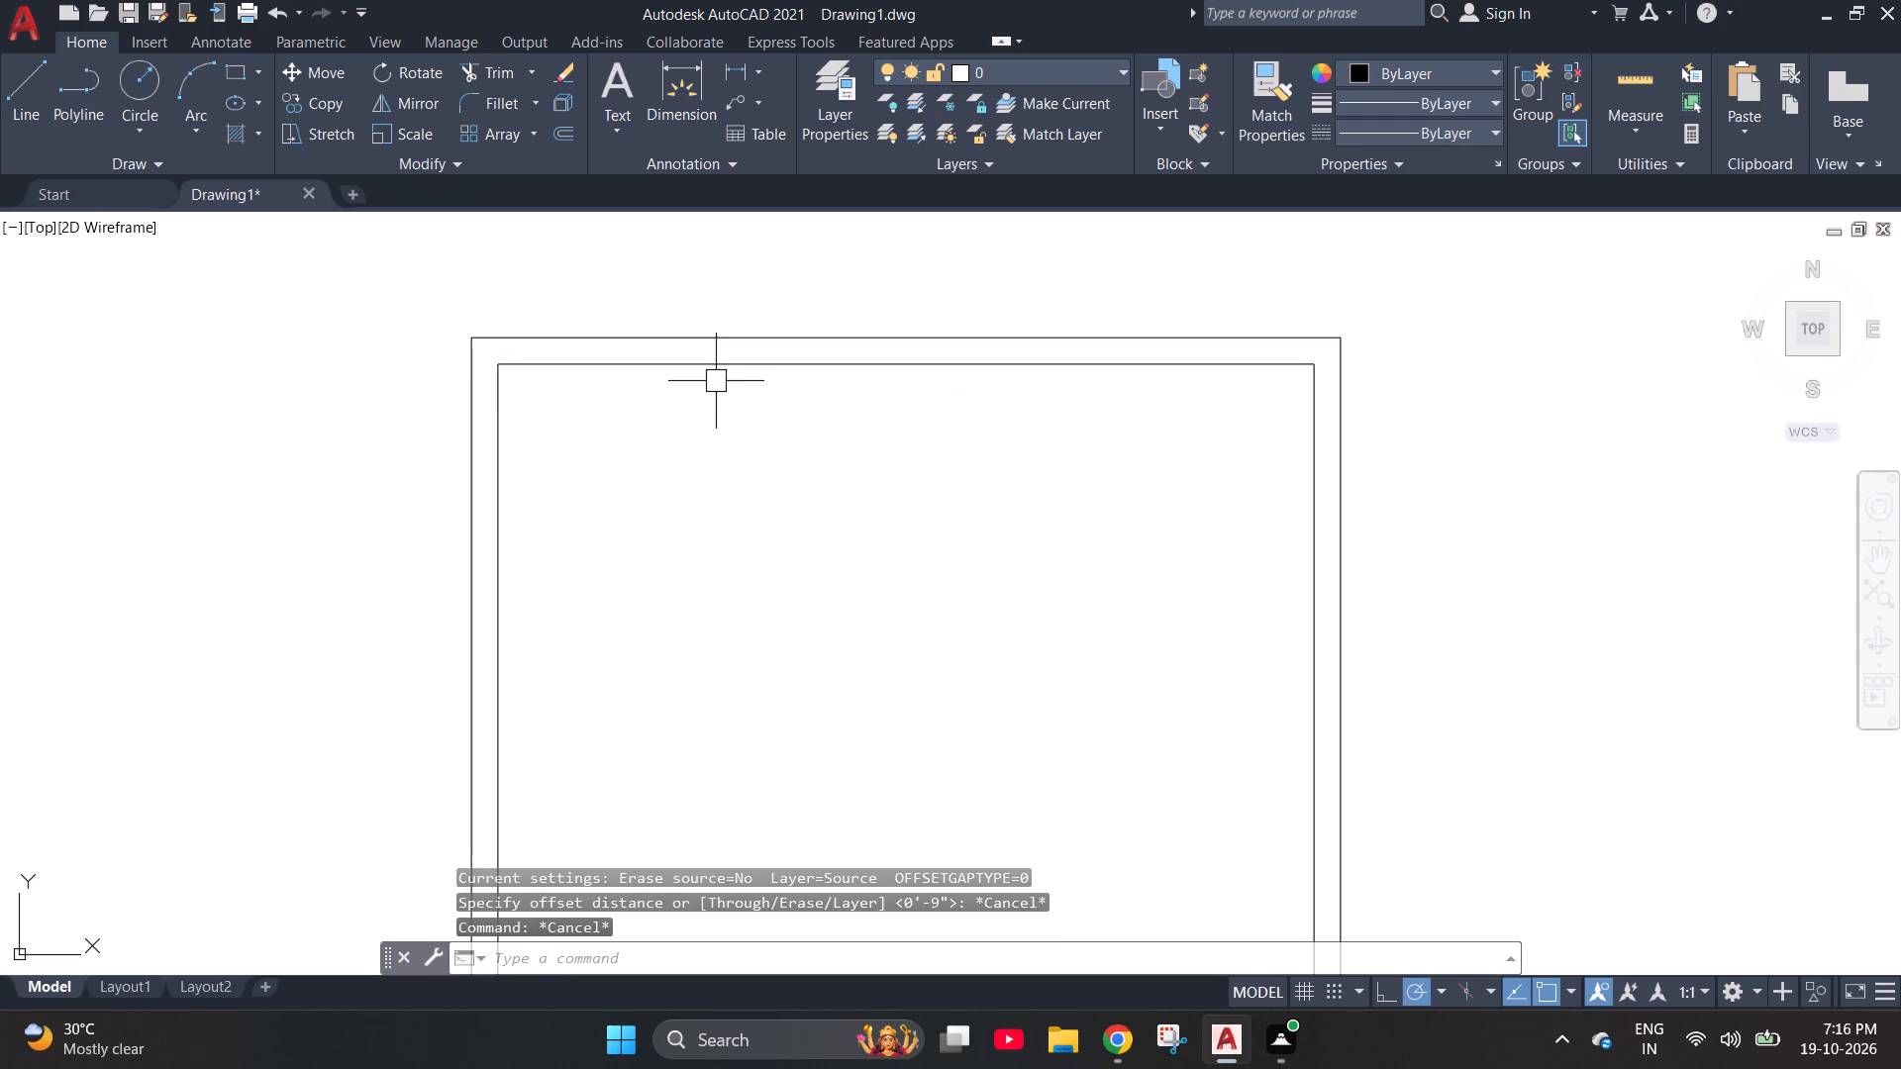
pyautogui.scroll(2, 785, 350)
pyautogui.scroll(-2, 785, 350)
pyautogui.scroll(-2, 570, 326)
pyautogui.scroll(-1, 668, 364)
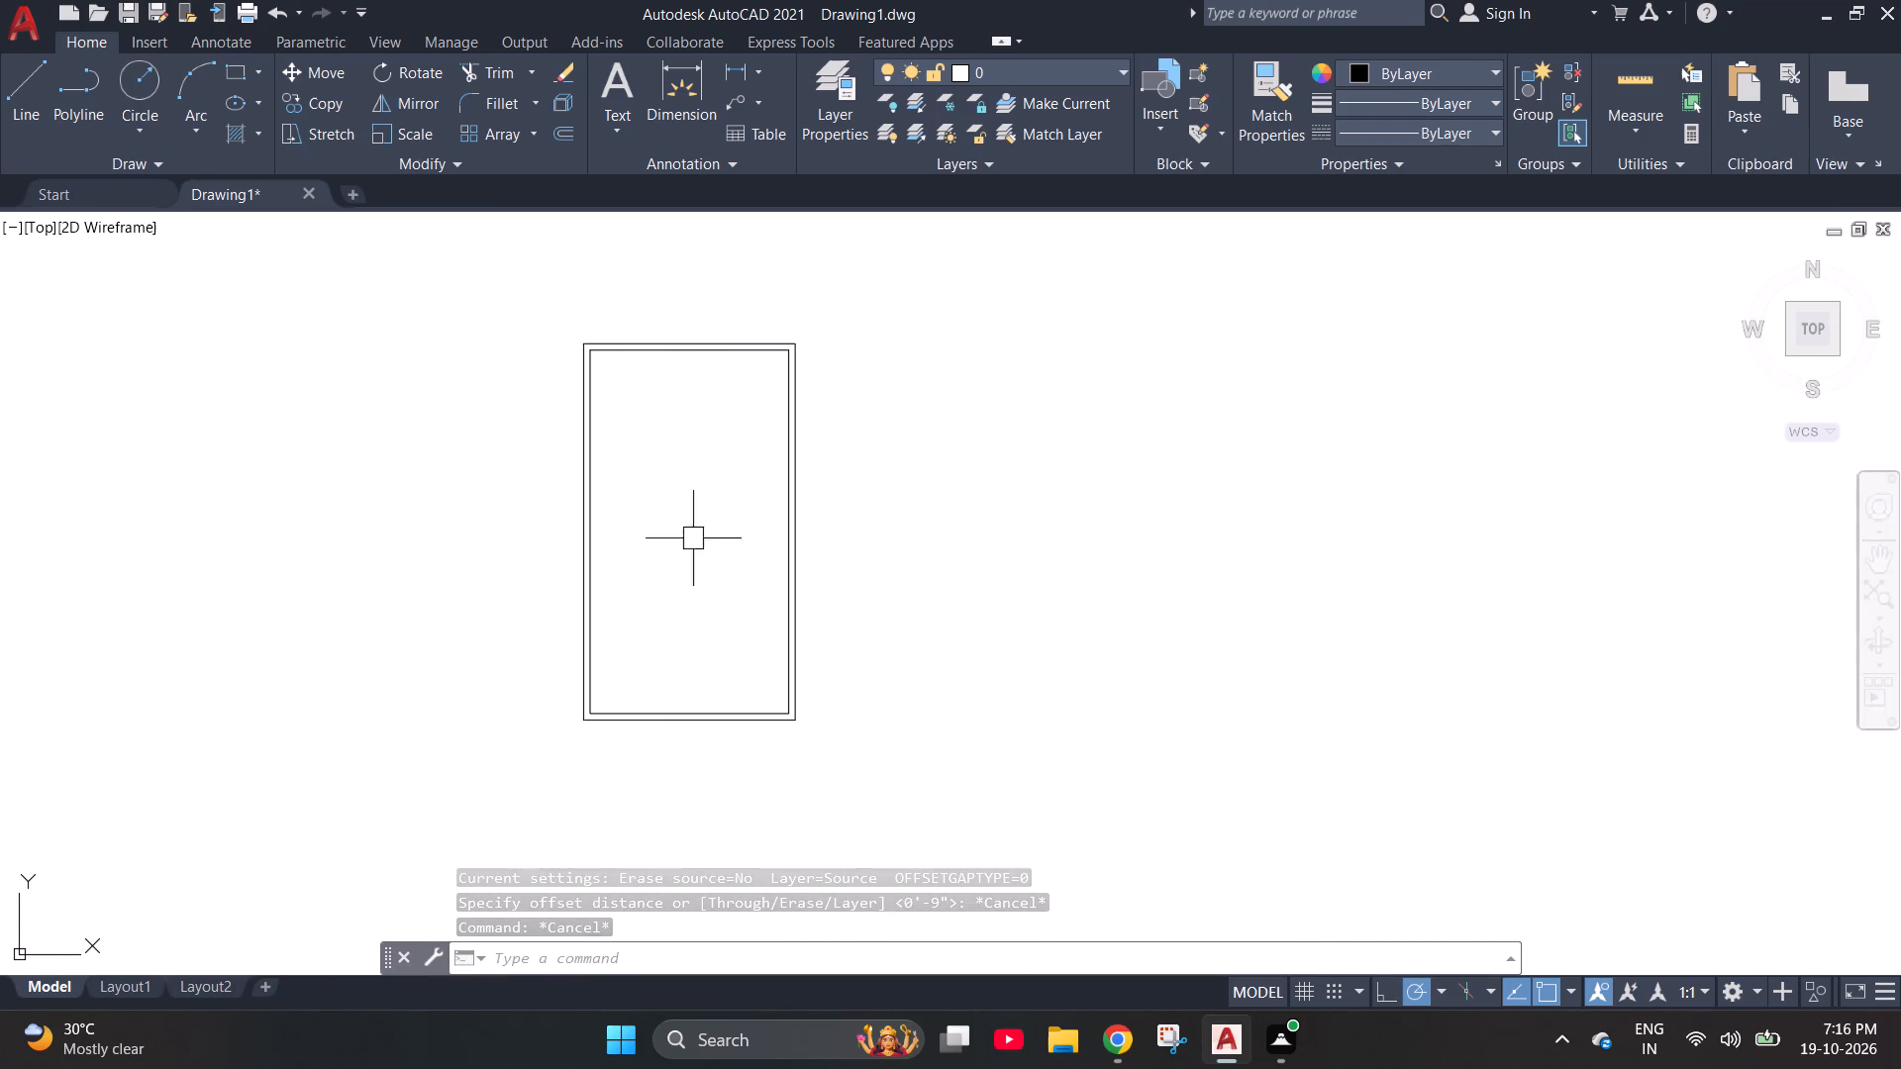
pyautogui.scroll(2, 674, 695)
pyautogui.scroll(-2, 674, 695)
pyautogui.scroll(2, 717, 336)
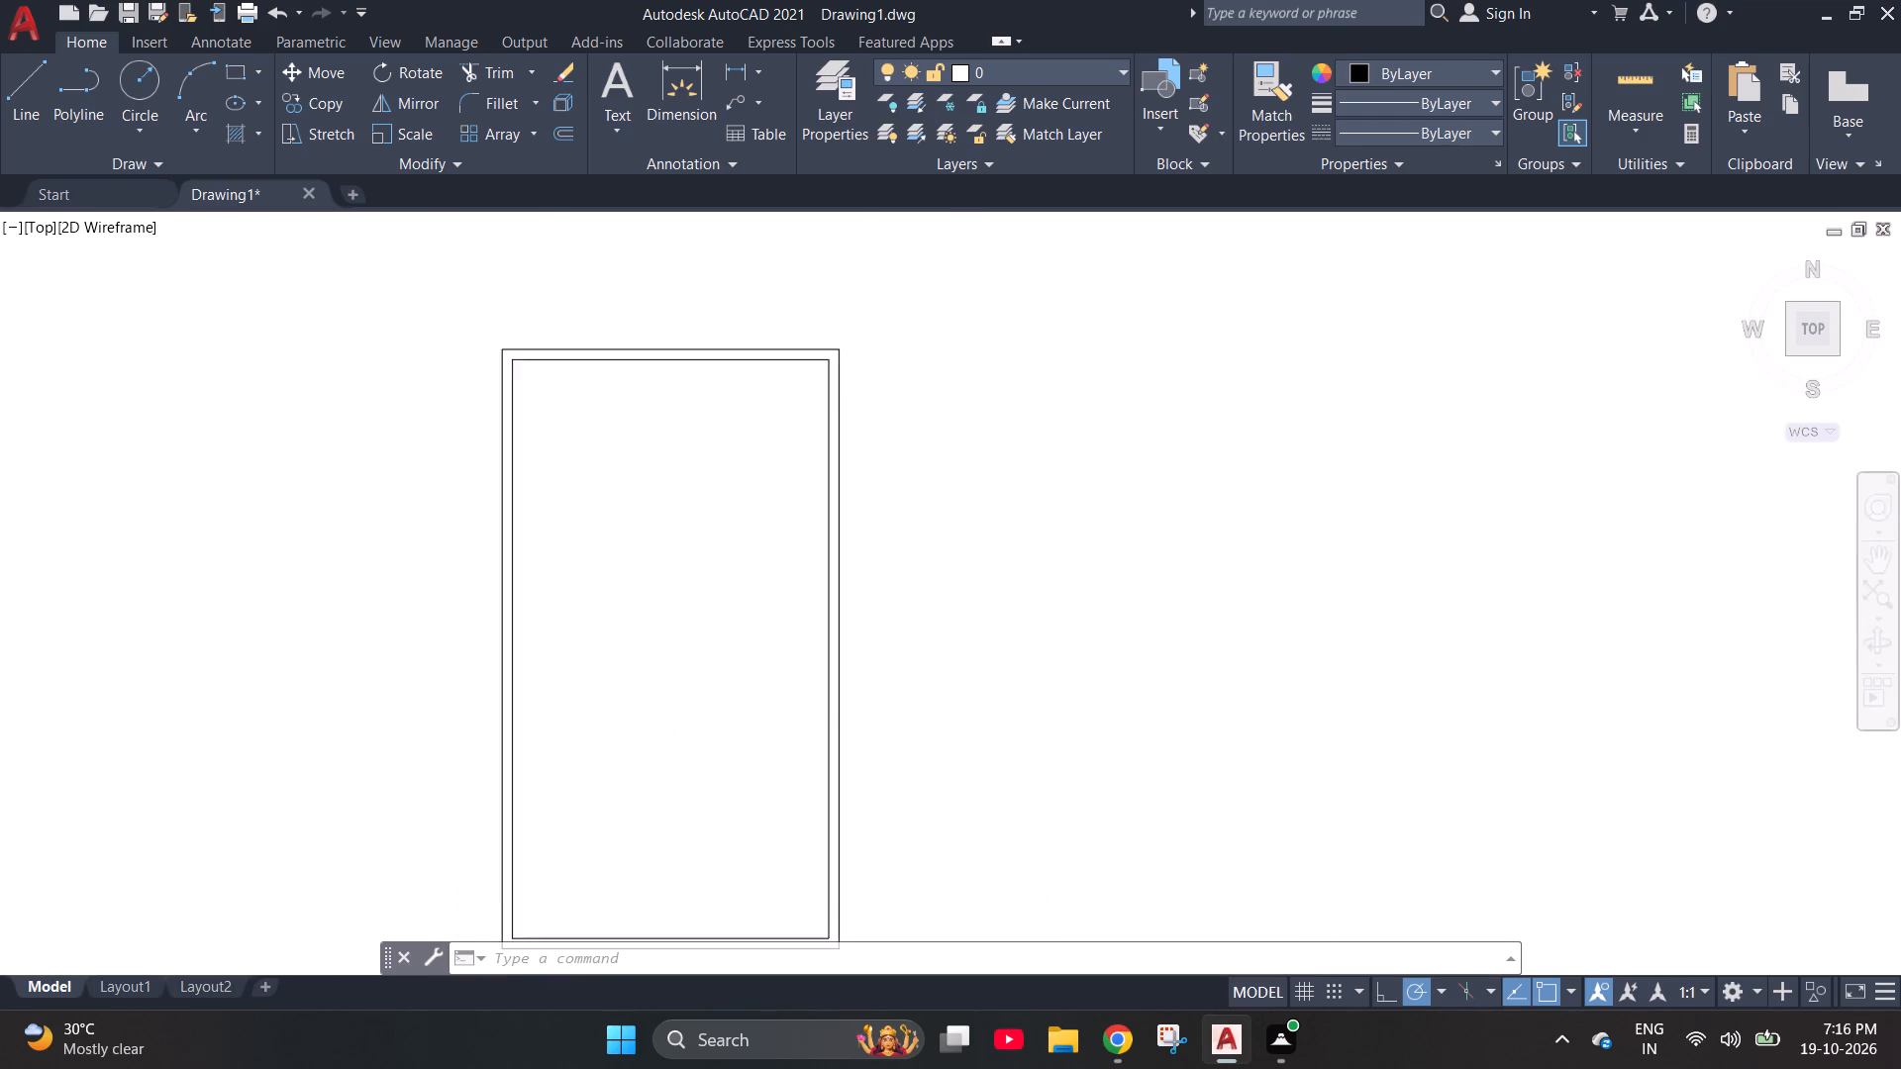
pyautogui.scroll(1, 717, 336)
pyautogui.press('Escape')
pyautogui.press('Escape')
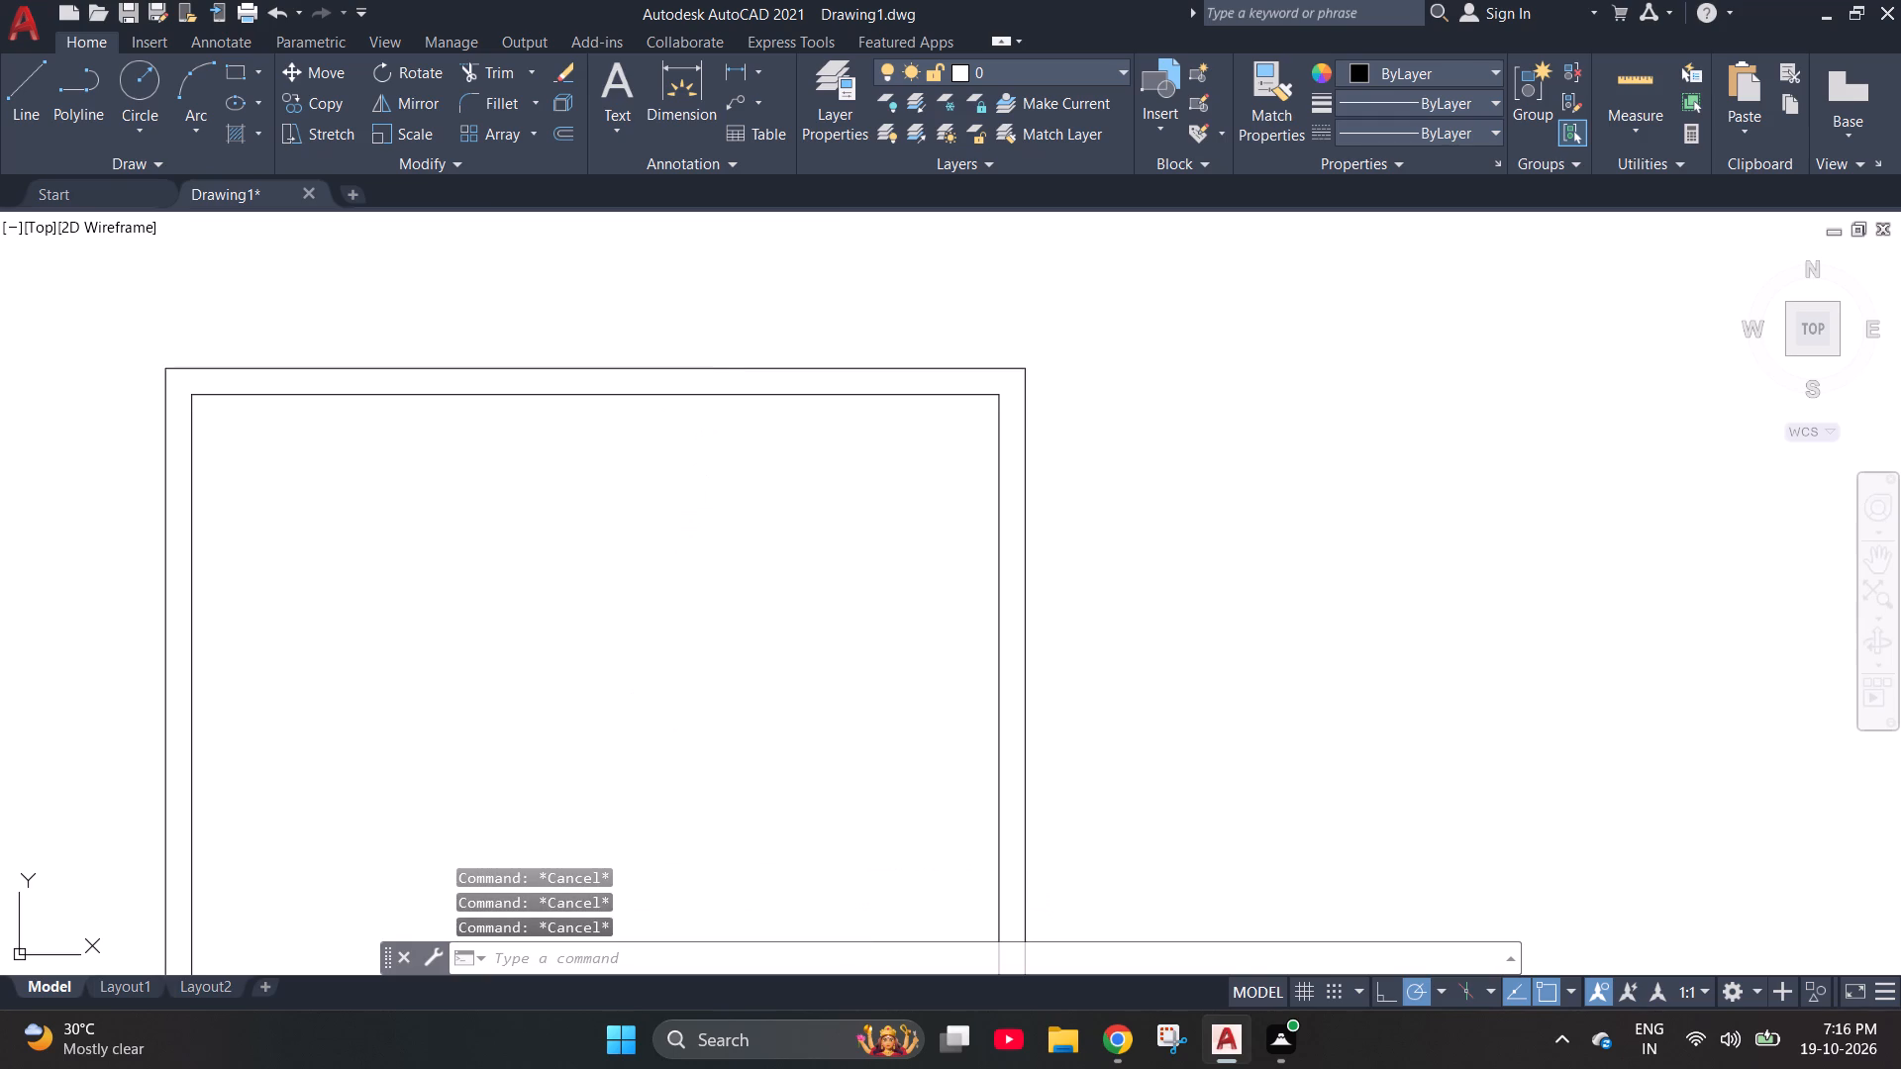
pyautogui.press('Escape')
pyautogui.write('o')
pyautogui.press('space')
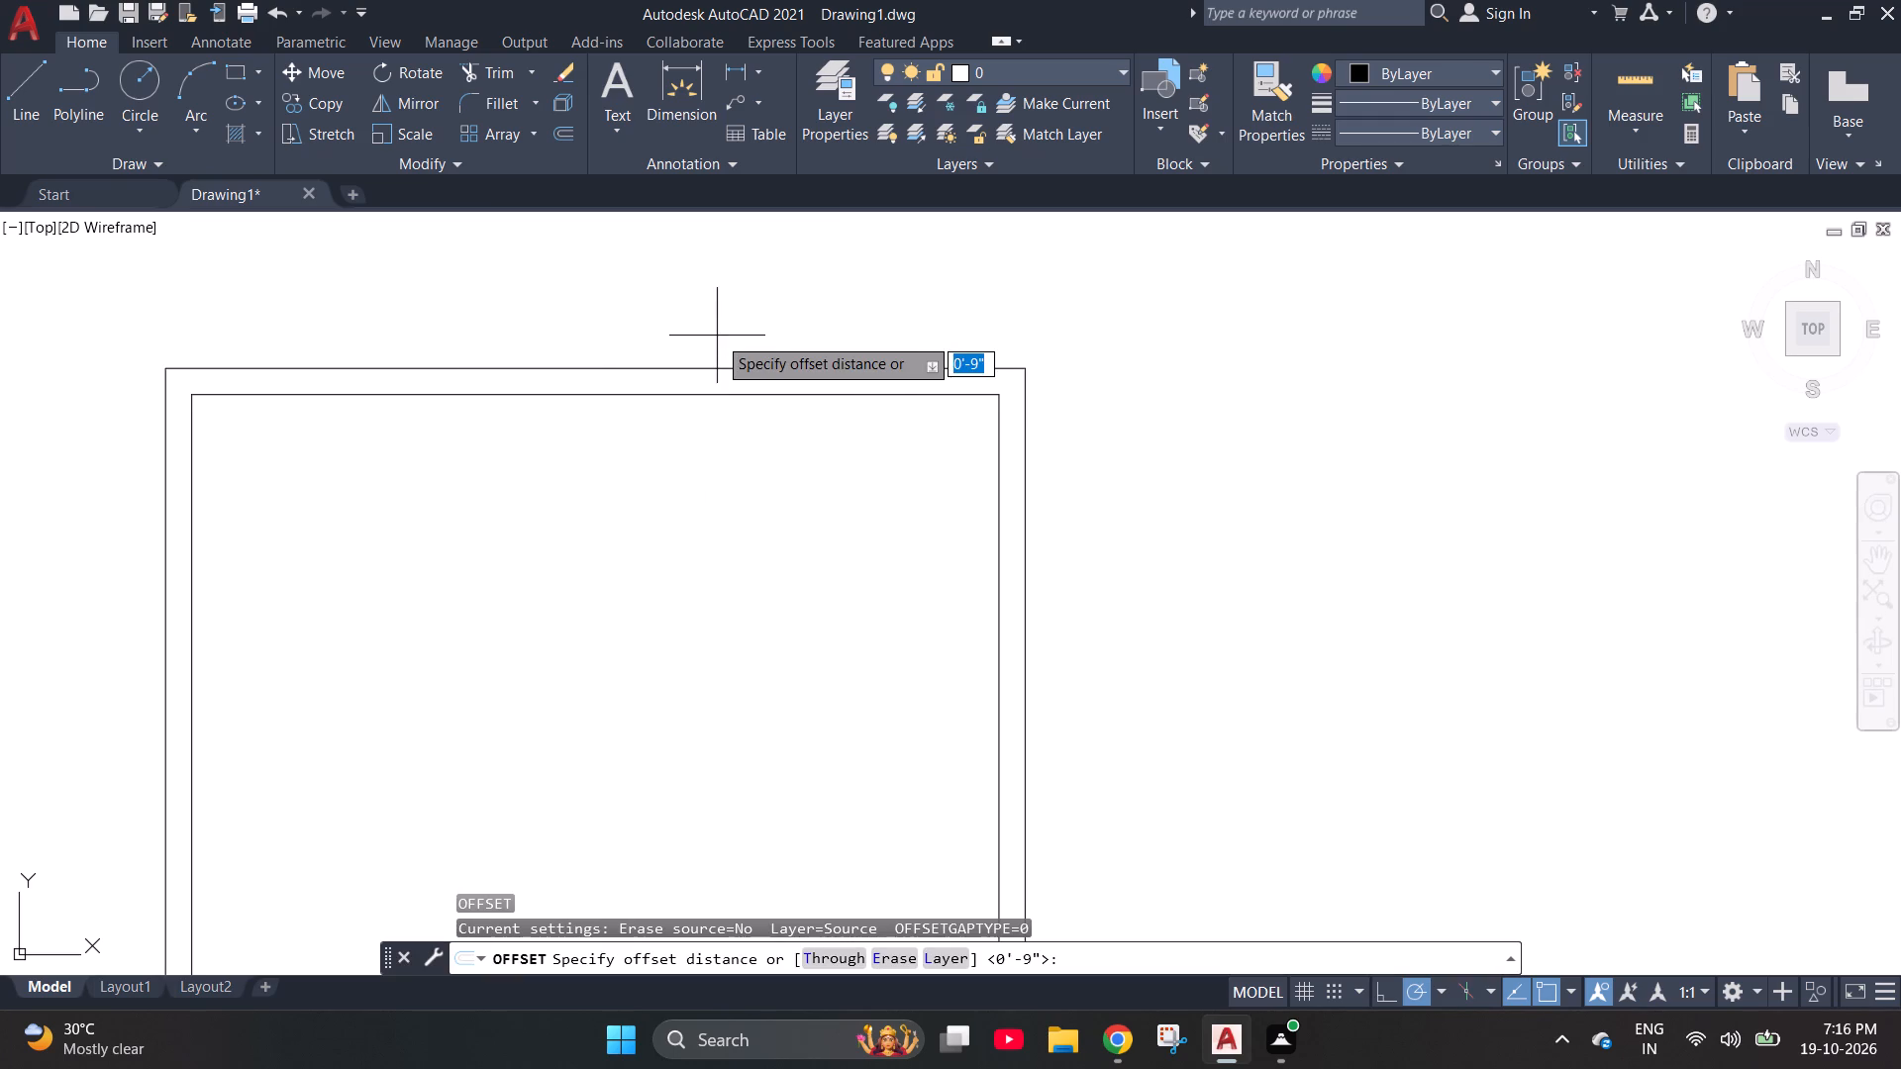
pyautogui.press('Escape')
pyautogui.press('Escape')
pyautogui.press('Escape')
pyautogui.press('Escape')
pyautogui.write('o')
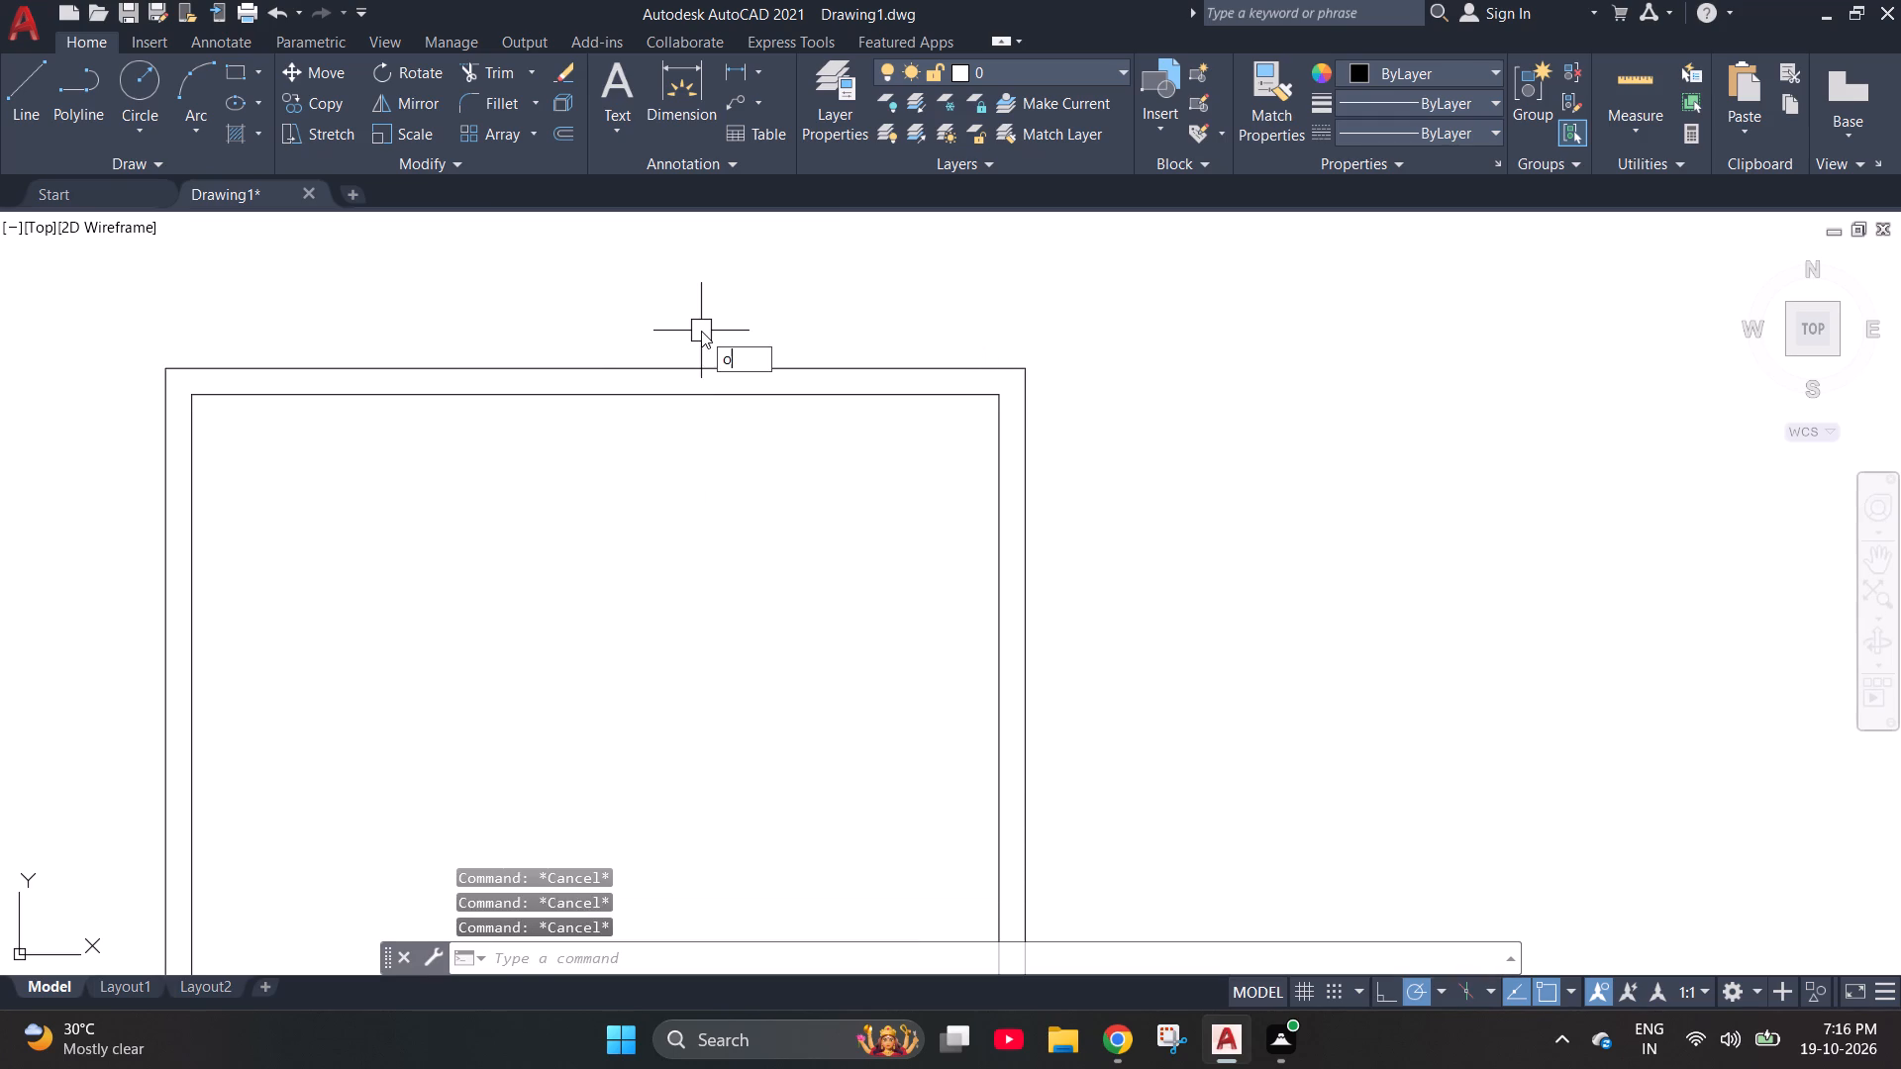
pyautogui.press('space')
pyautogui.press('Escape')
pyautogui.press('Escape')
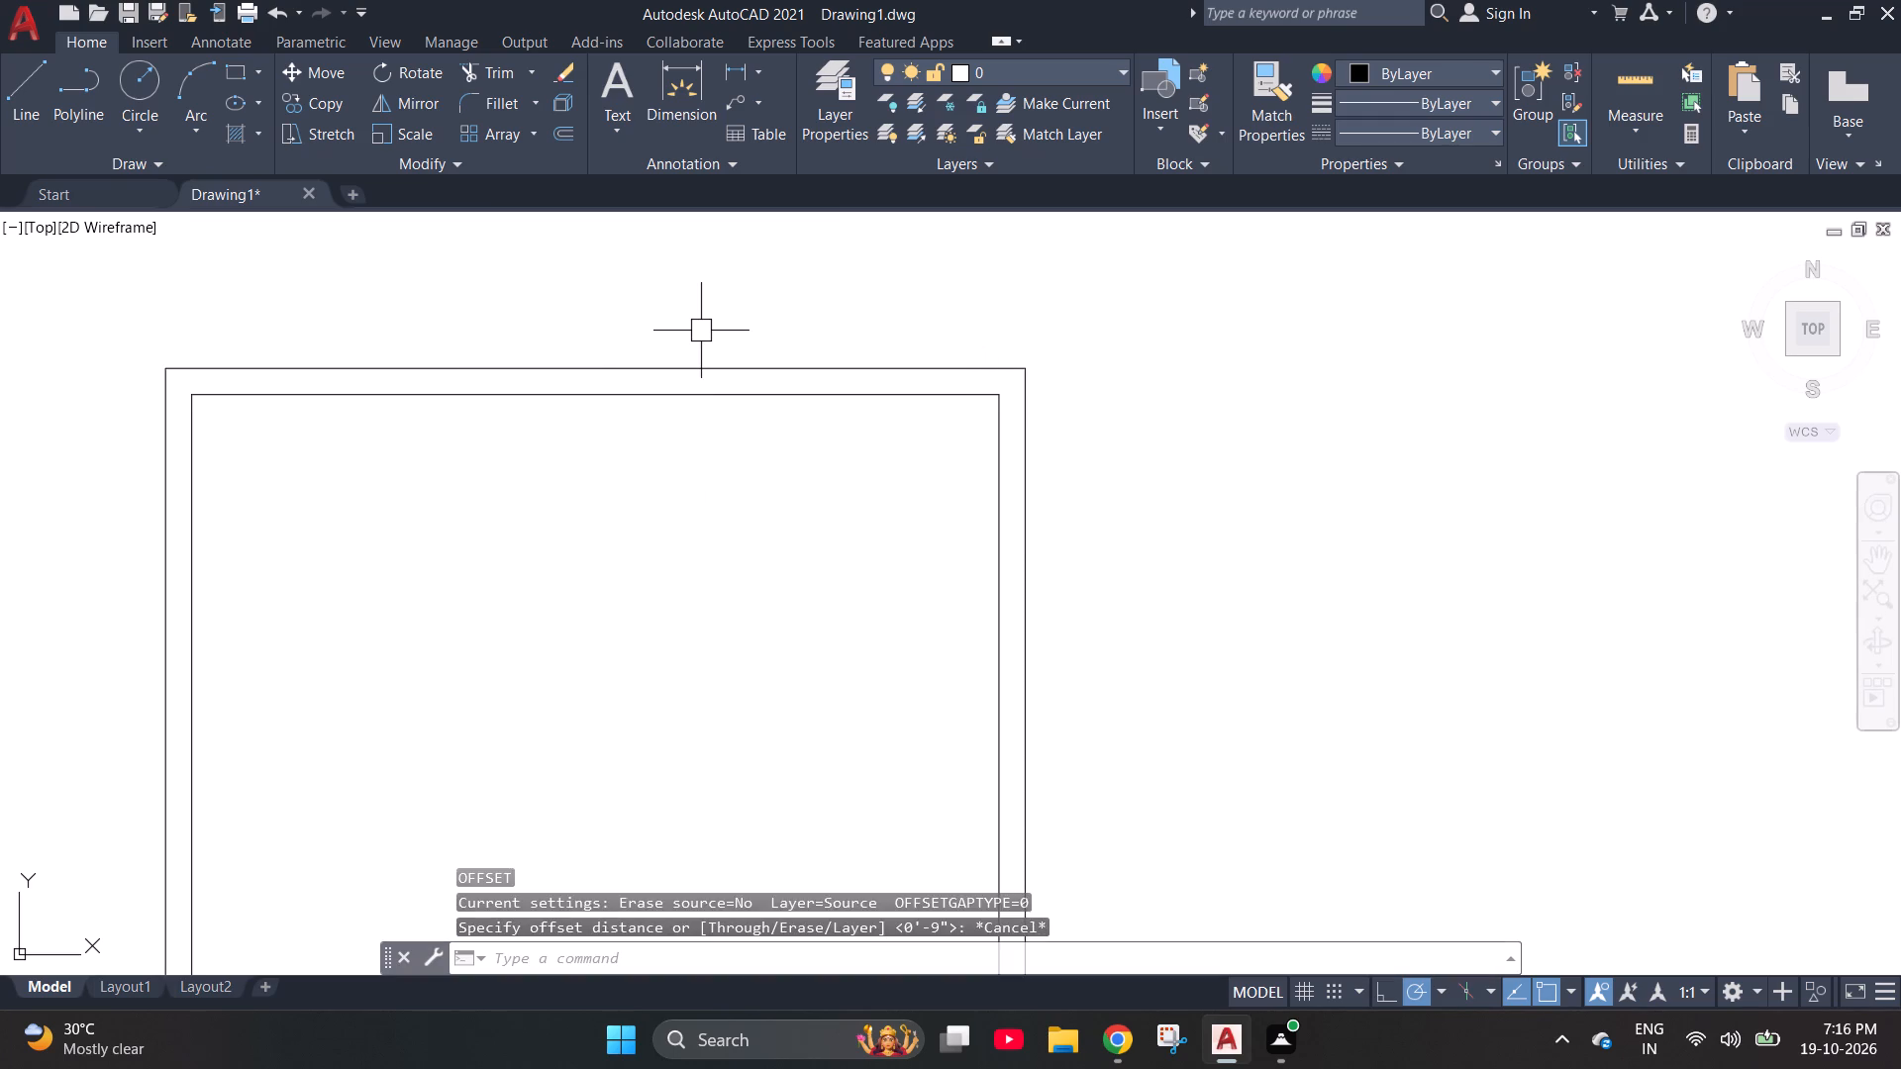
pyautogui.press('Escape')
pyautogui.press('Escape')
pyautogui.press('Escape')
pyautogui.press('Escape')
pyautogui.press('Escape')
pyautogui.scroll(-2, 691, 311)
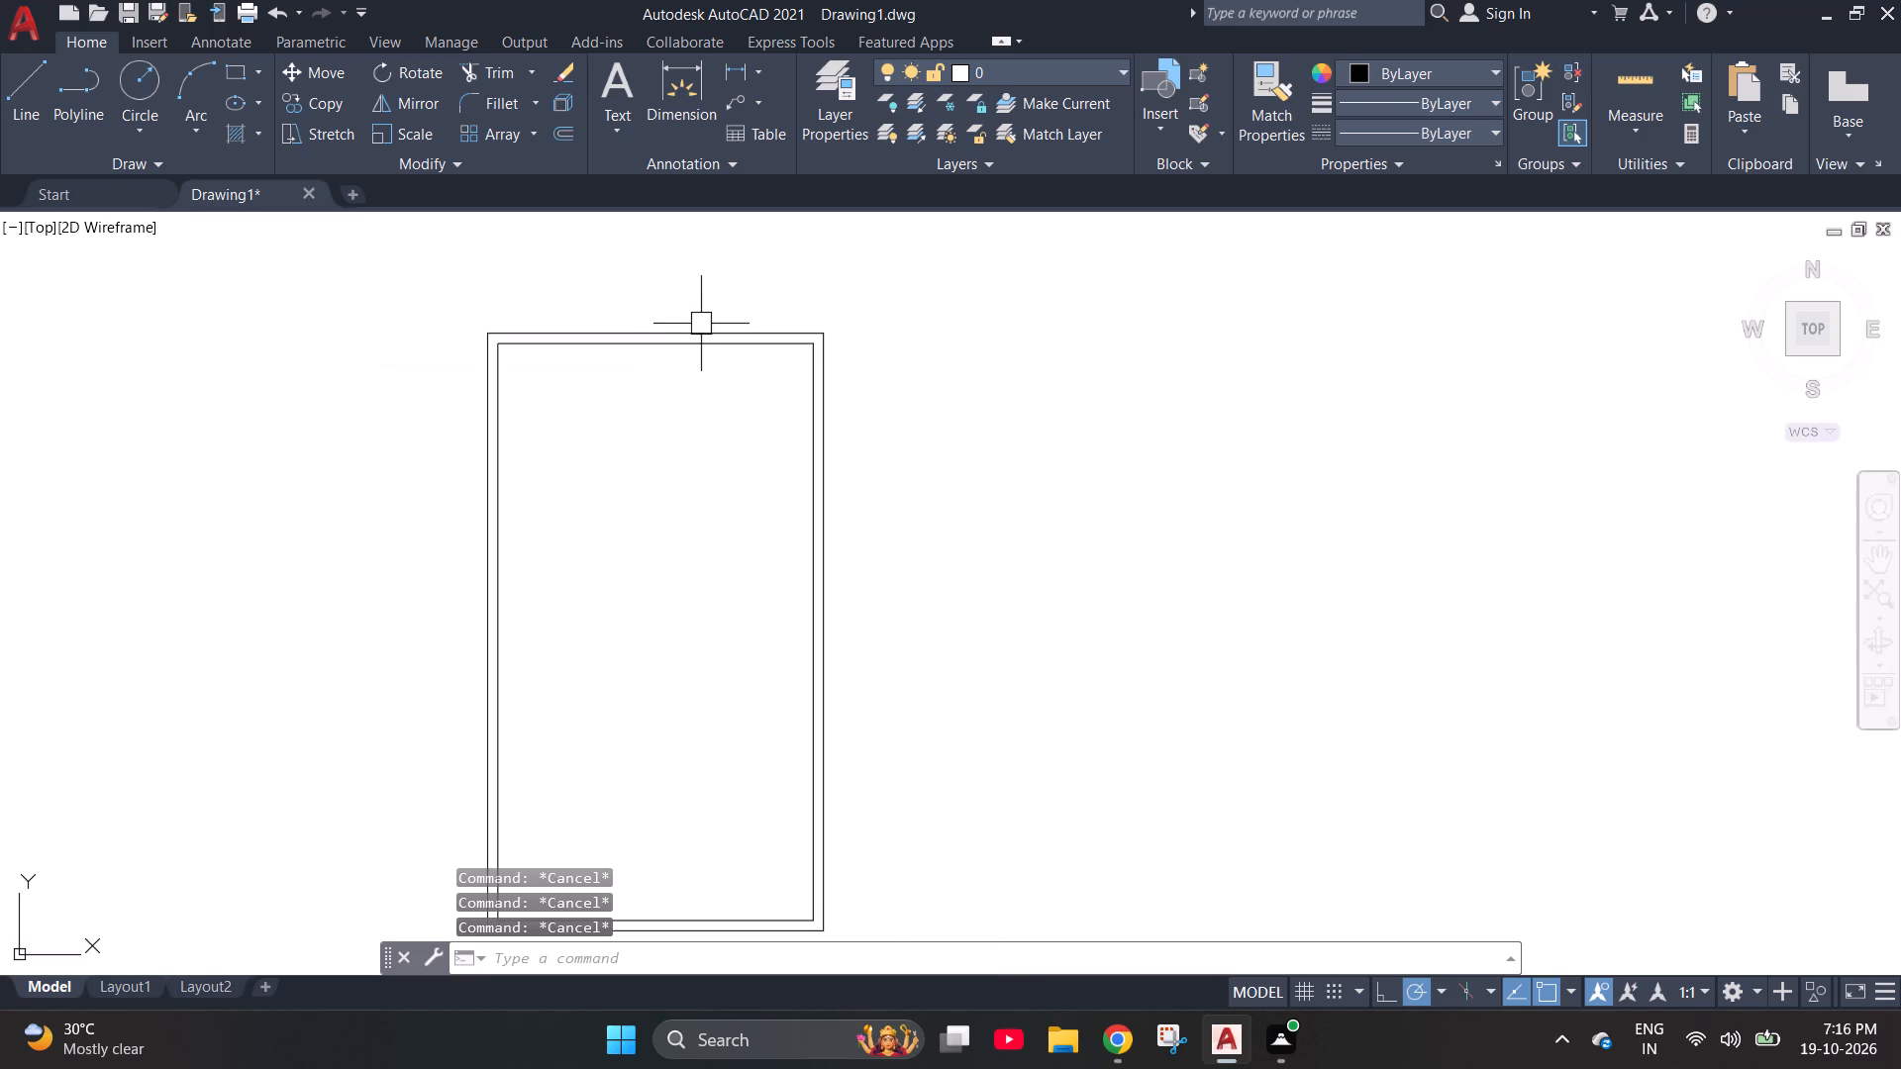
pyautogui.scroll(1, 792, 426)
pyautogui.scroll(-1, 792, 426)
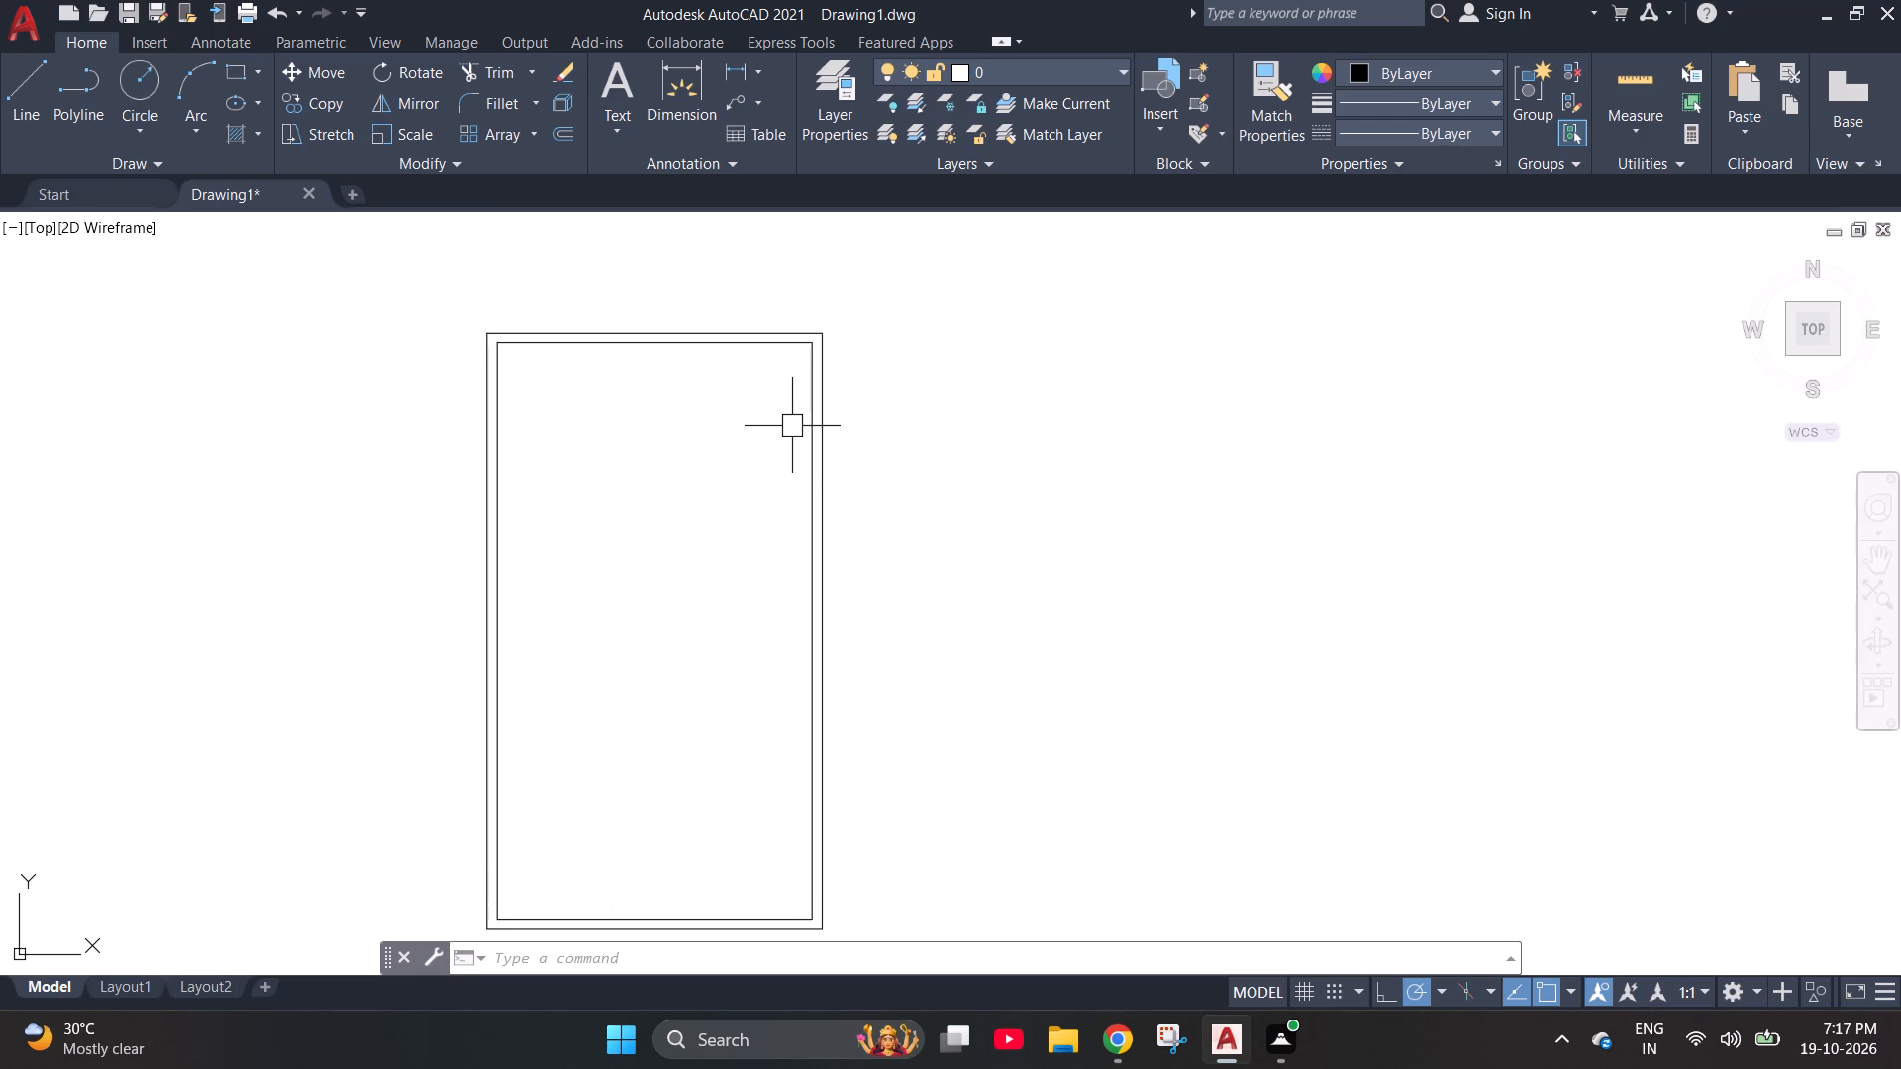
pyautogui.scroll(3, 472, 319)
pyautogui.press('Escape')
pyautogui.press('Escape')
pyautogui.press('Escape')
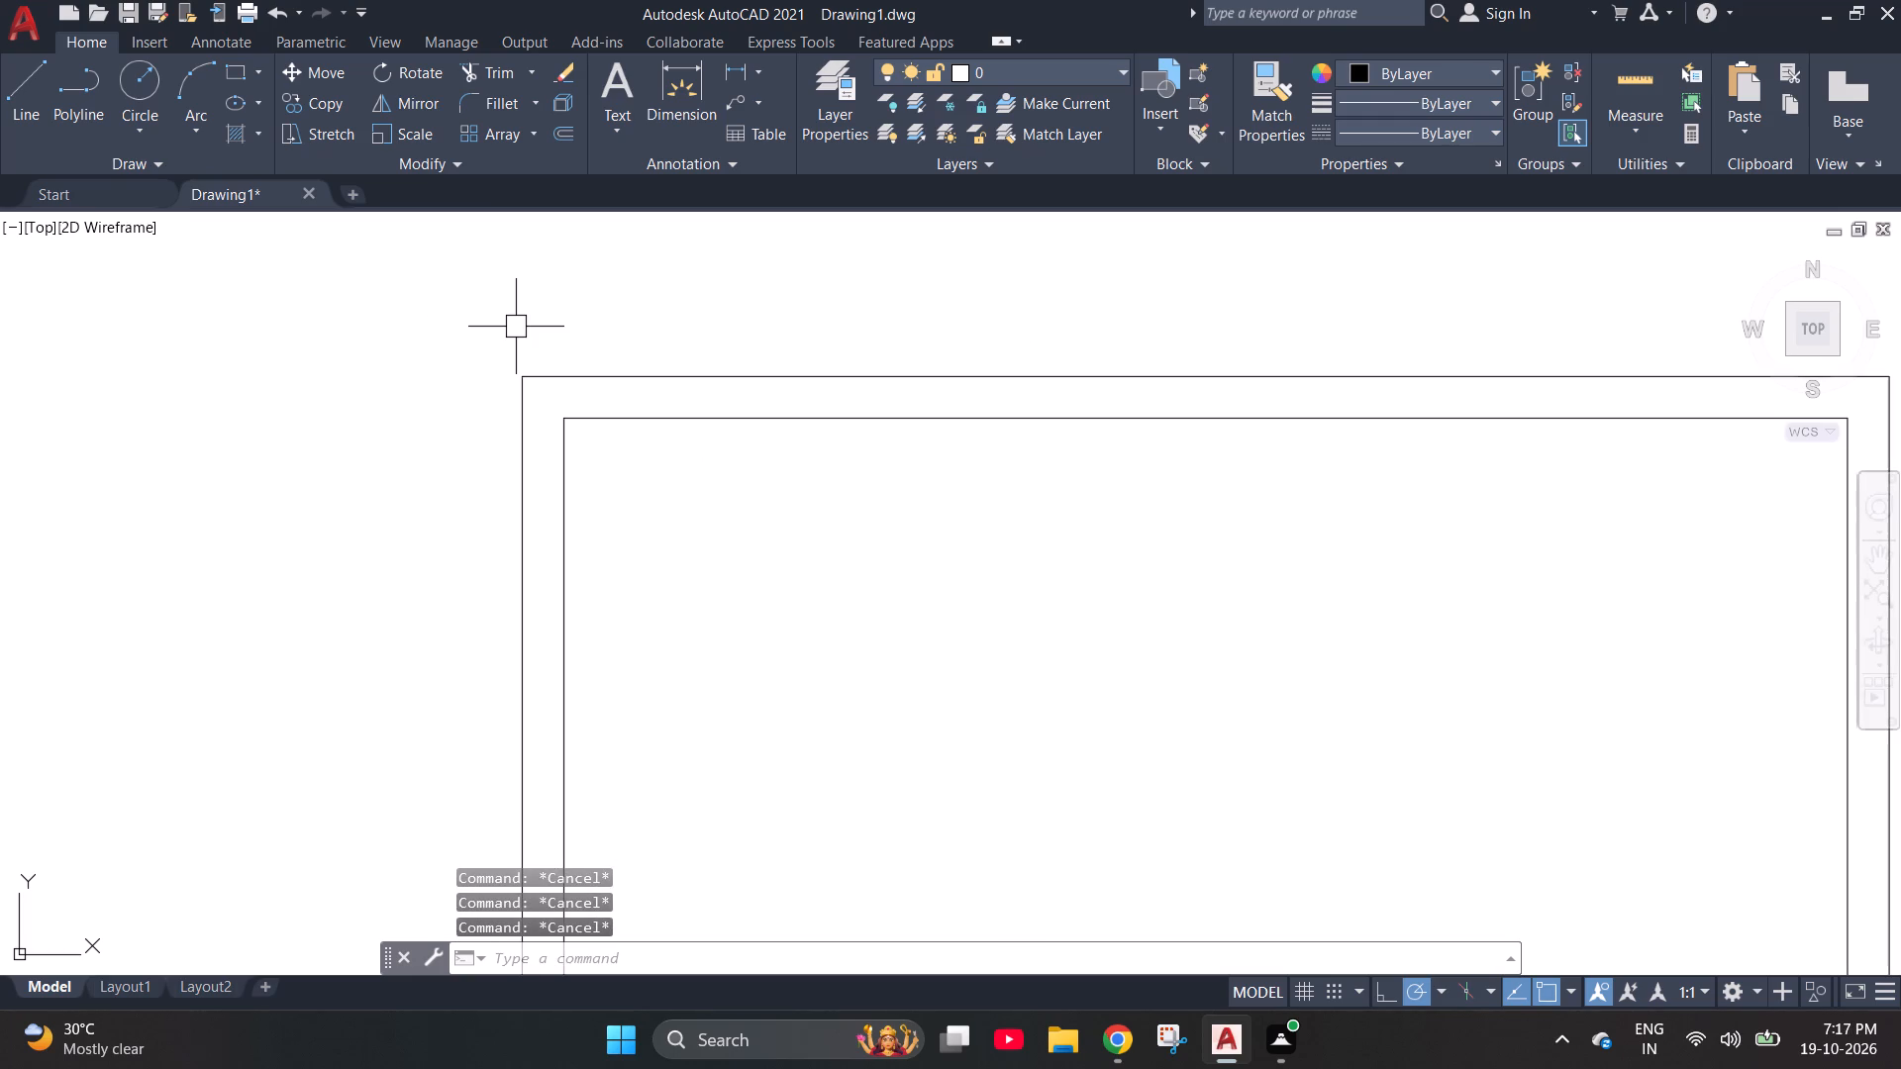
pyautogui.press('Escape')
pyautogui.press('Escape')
# Examine the sides of the inner wall outline by selecting them individually to check that they are separate lines.
pyautogui.scroll(-2, 435, 465)
pyautogui.scroll(-1, 707, 489)
pyautogui.scroll(-1, 762, 609)
pyautogui.scroll(3, 699, 933)
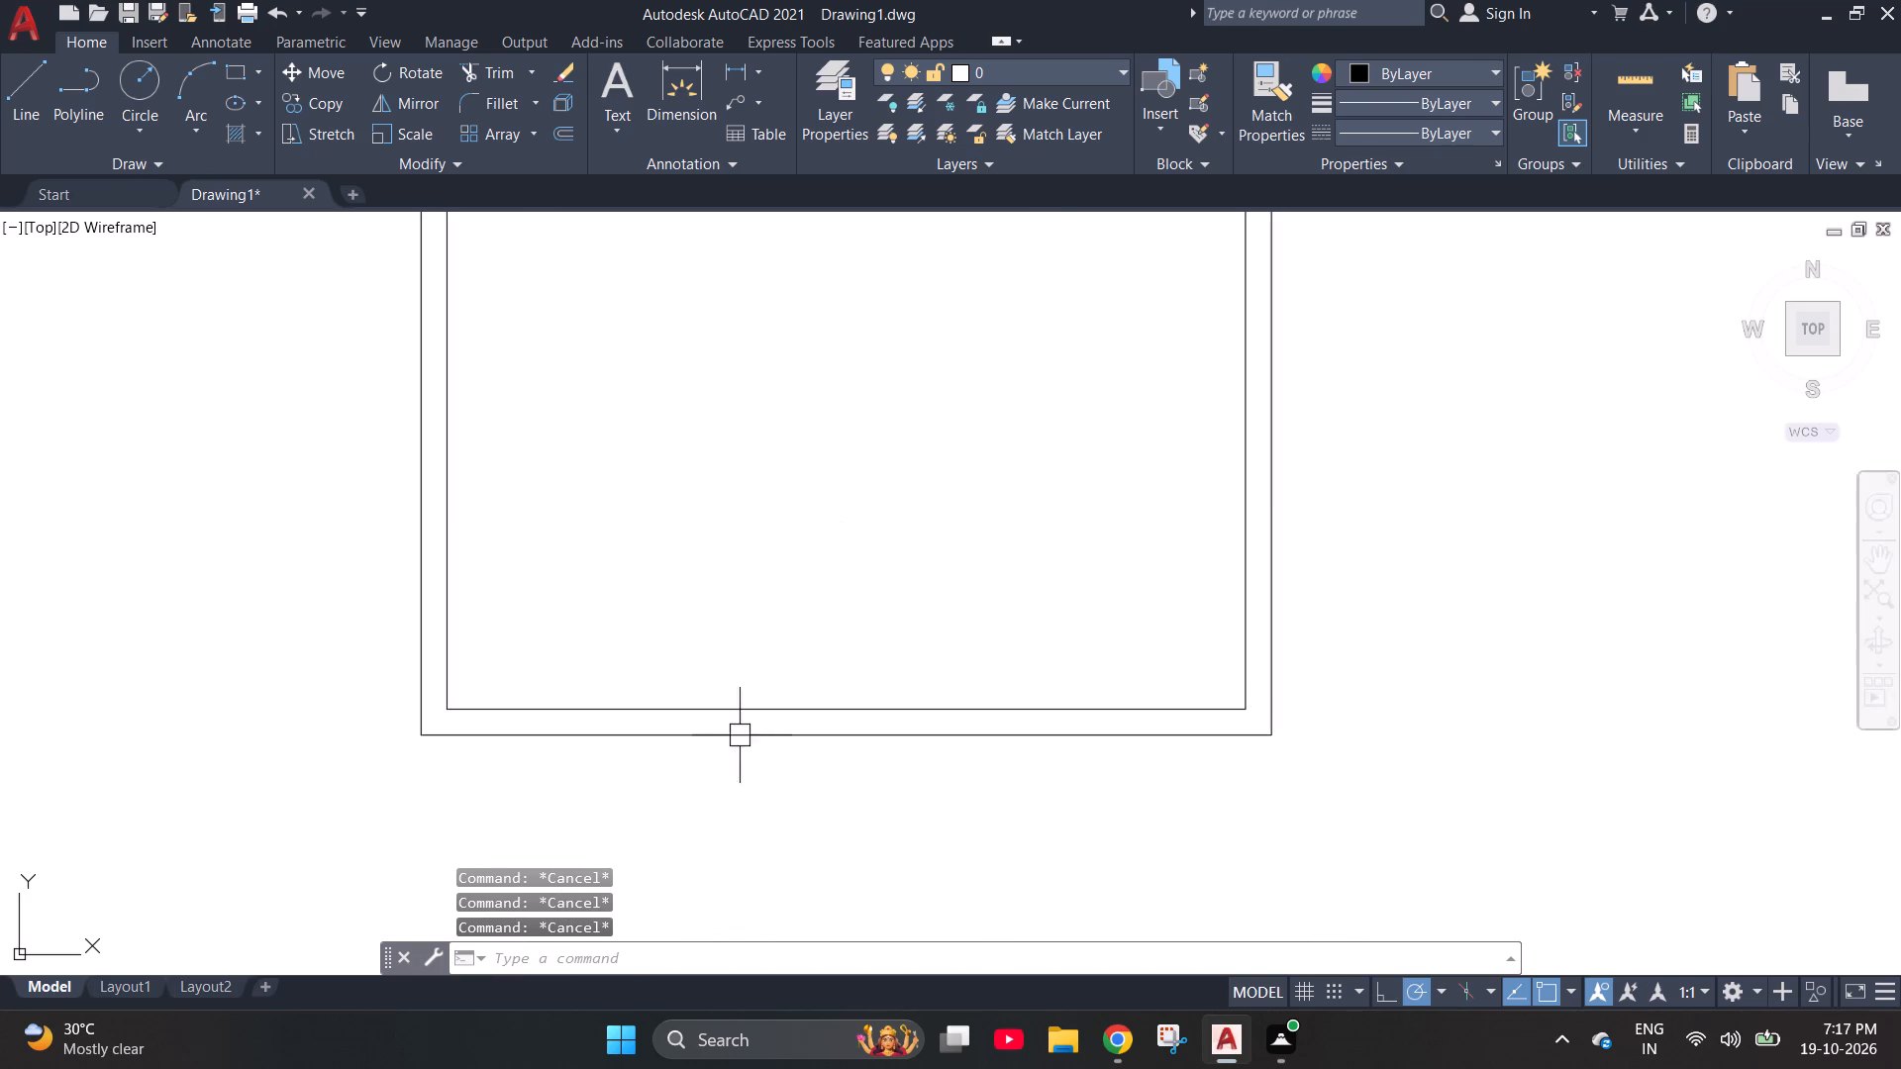
pyautogui.click(750, 701)
pyautogui.click(445, 554)
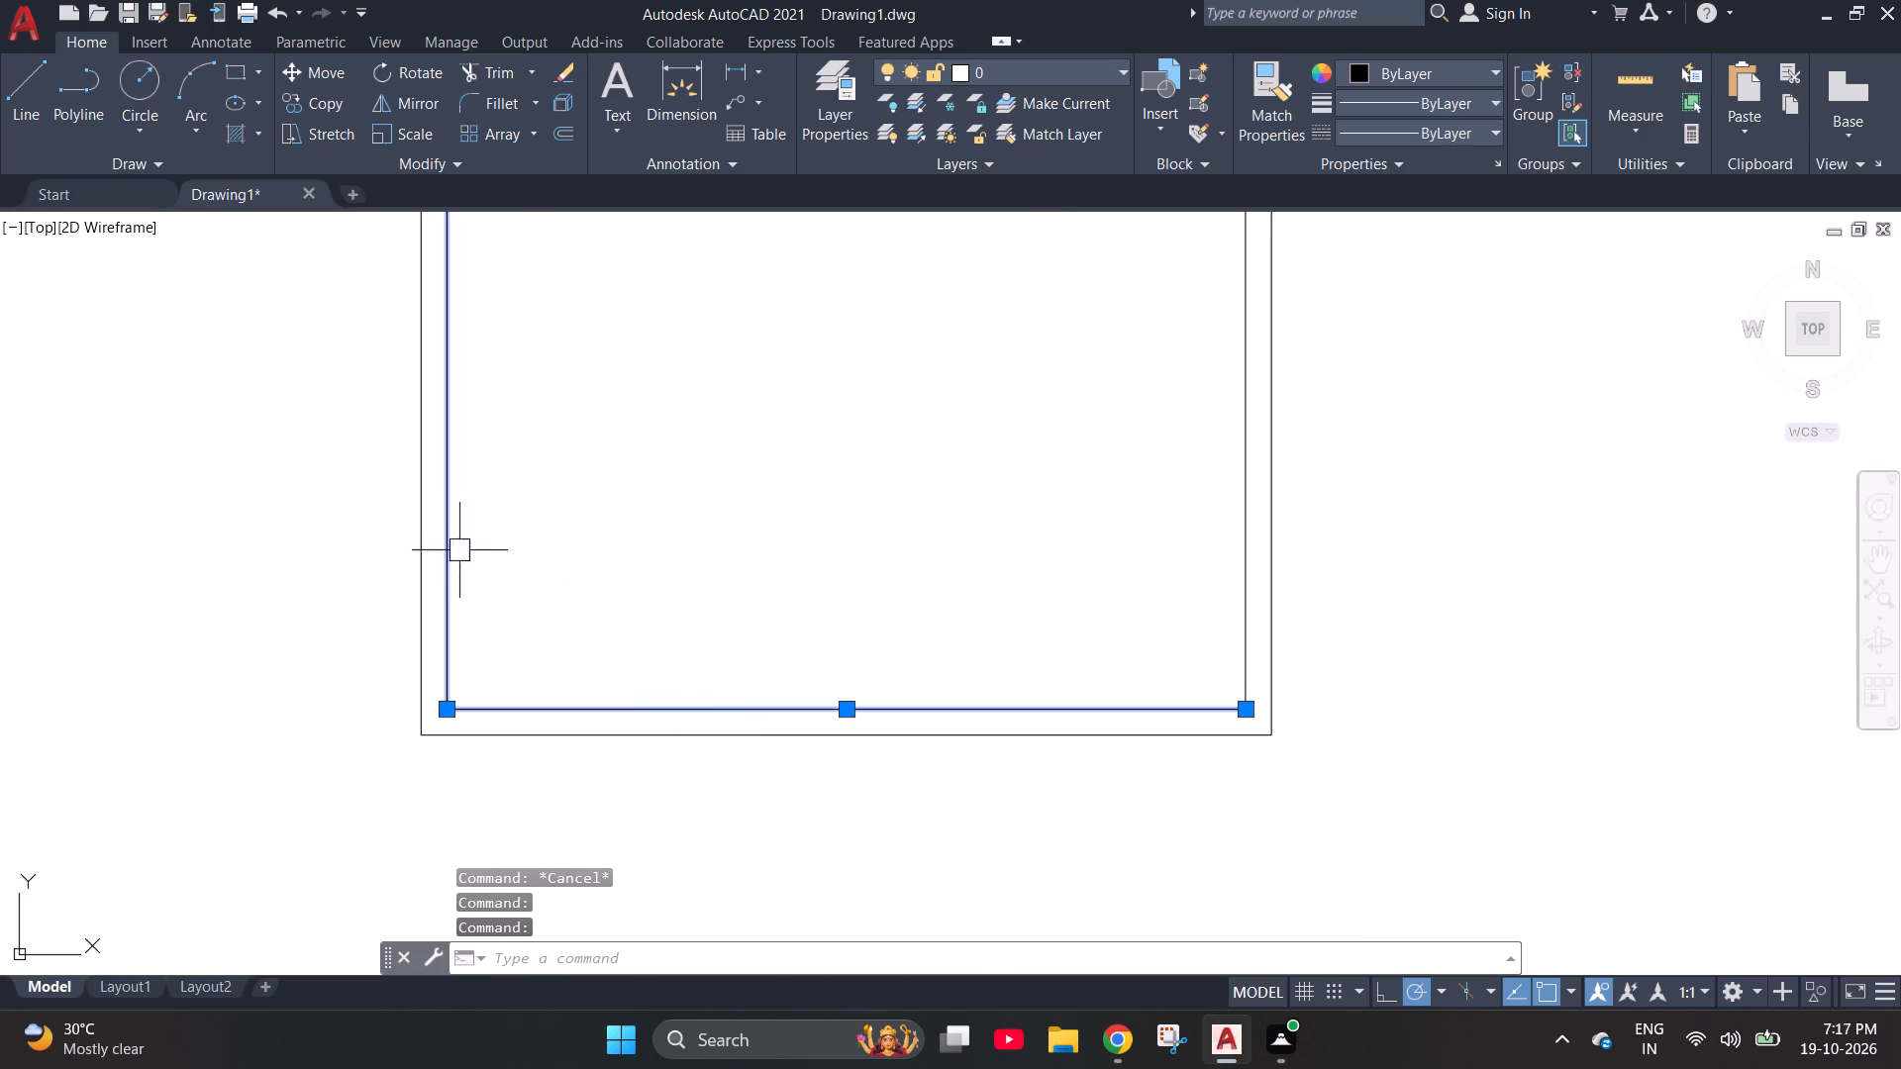
pyautogui.press('Escape')
pyautogui.scroll(-2, 631, 783)
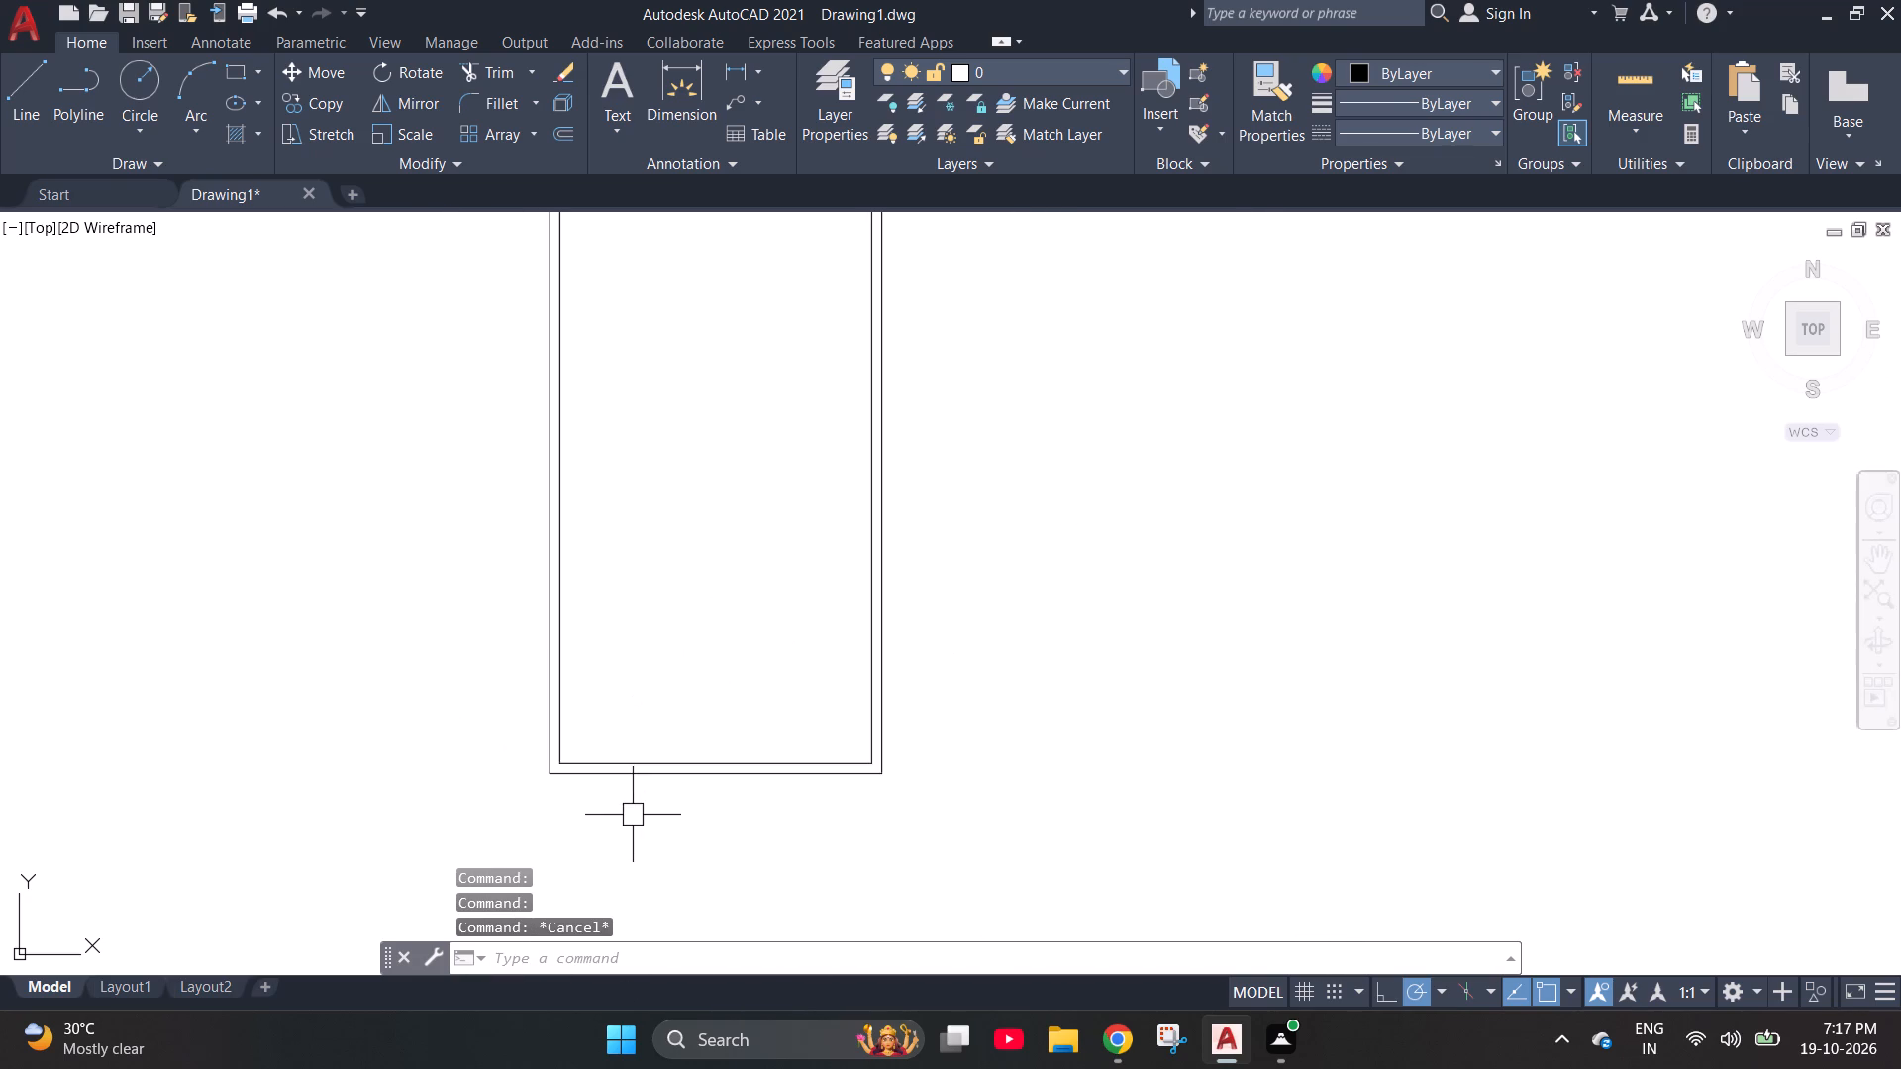
pyautogui.scroll(-1, 633, 818)
pyautogui.scroll(3, 601, 510)
pyautogui.click(534, 537)
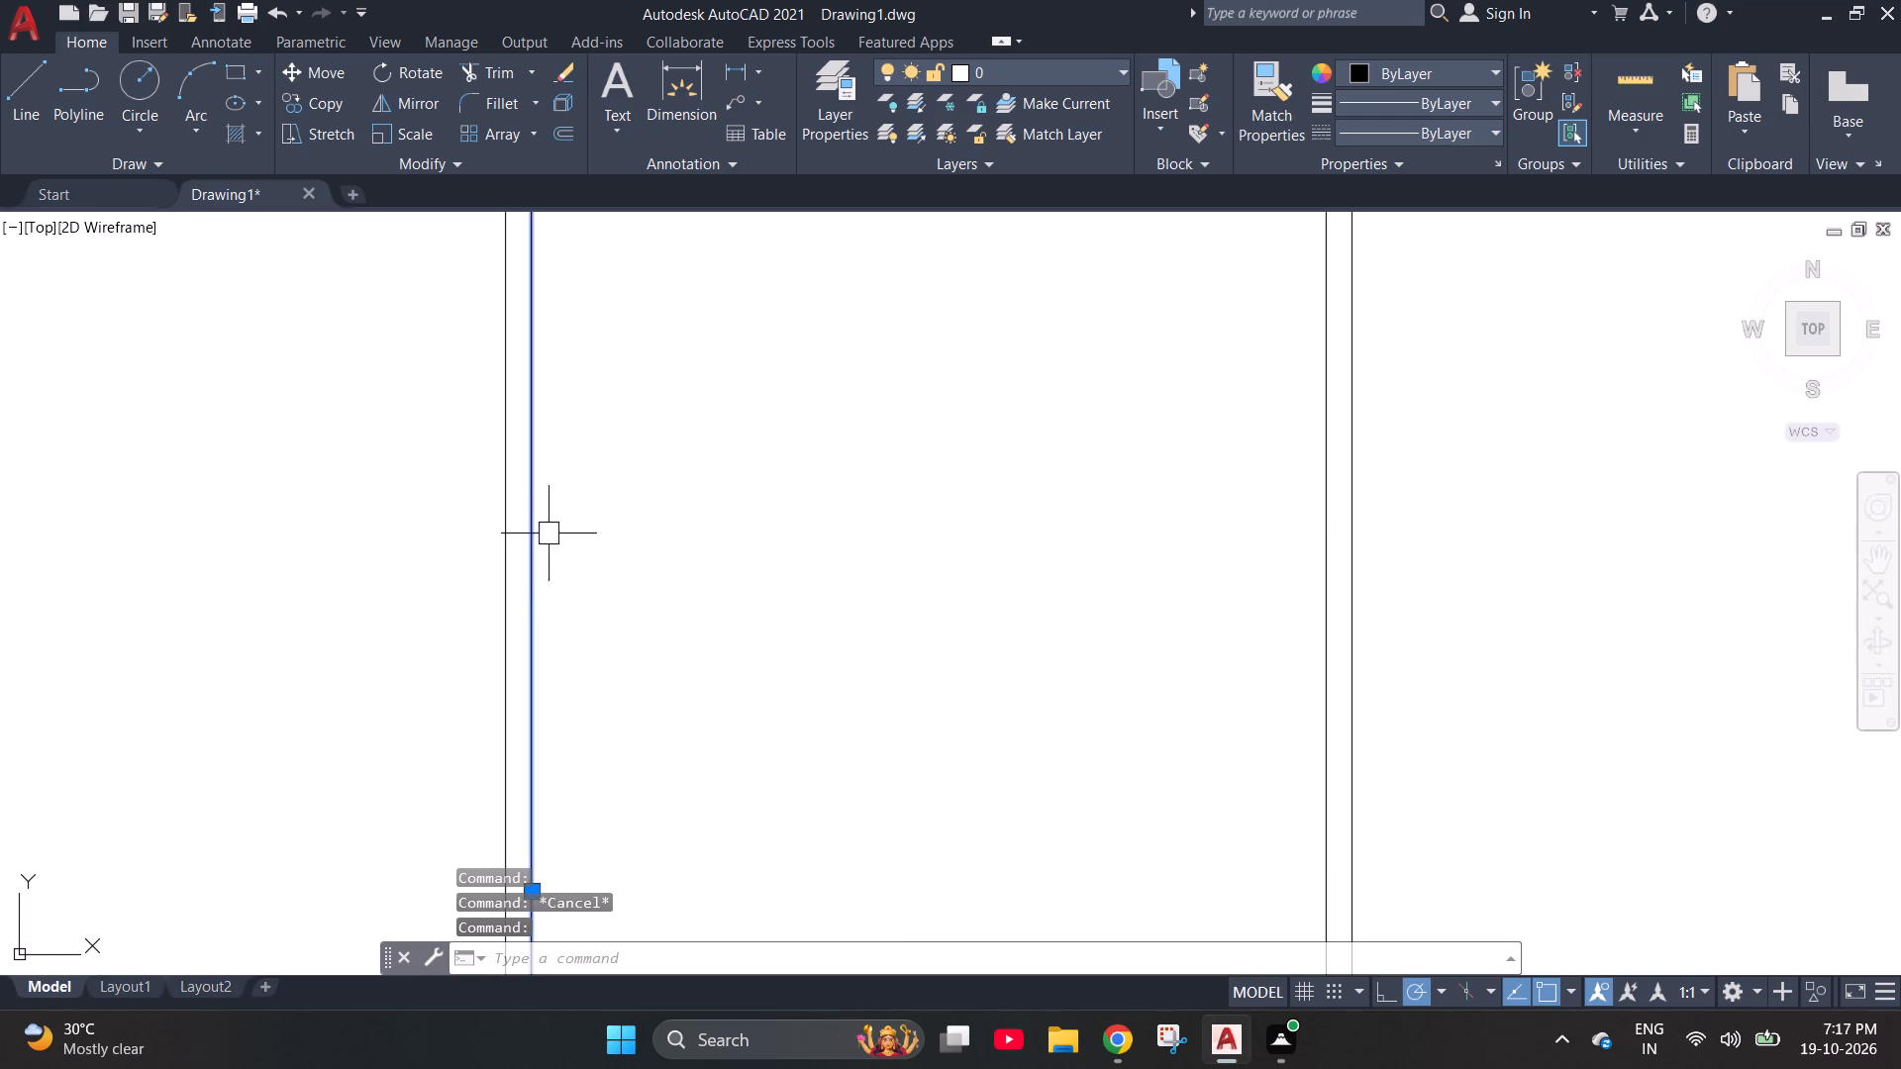
pyautogui.press('Escape')
pyautogui.scroll(-2, 774, 516)
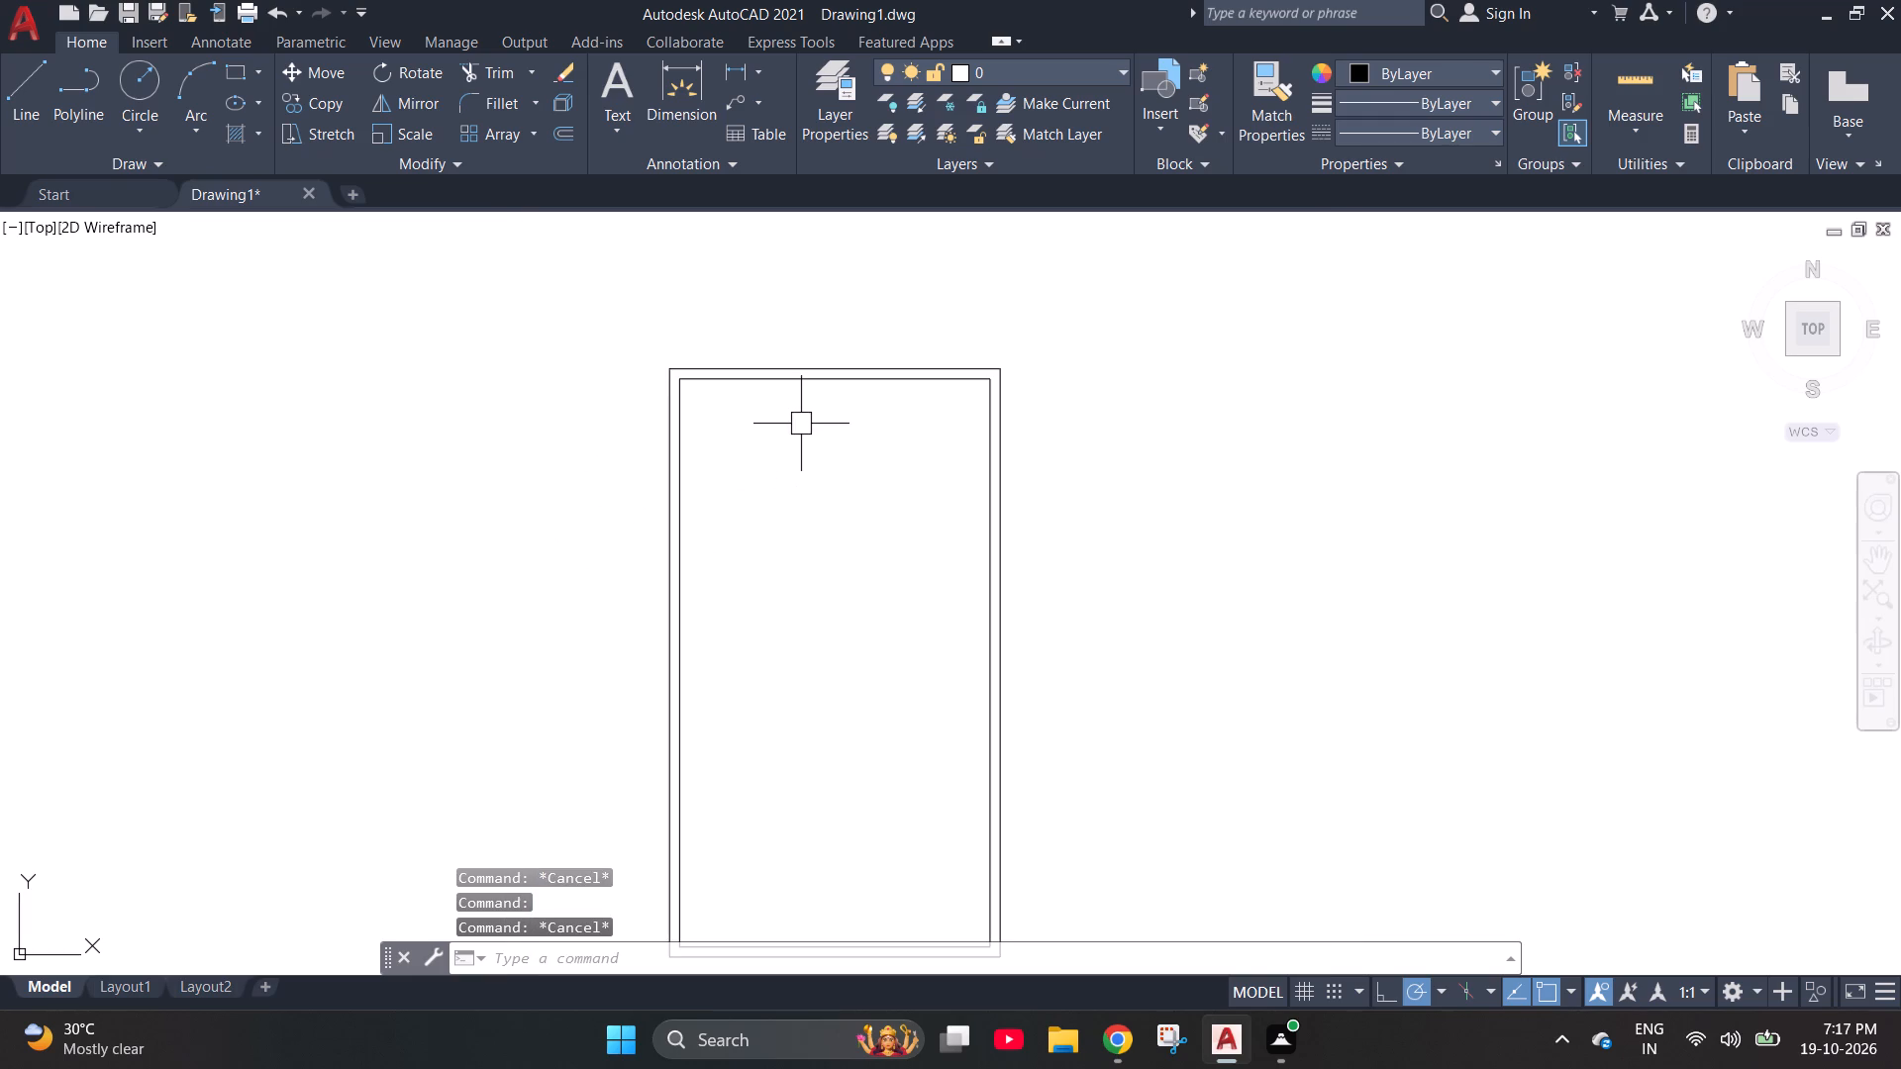
pyautogui.scroll(2, 778, 383)
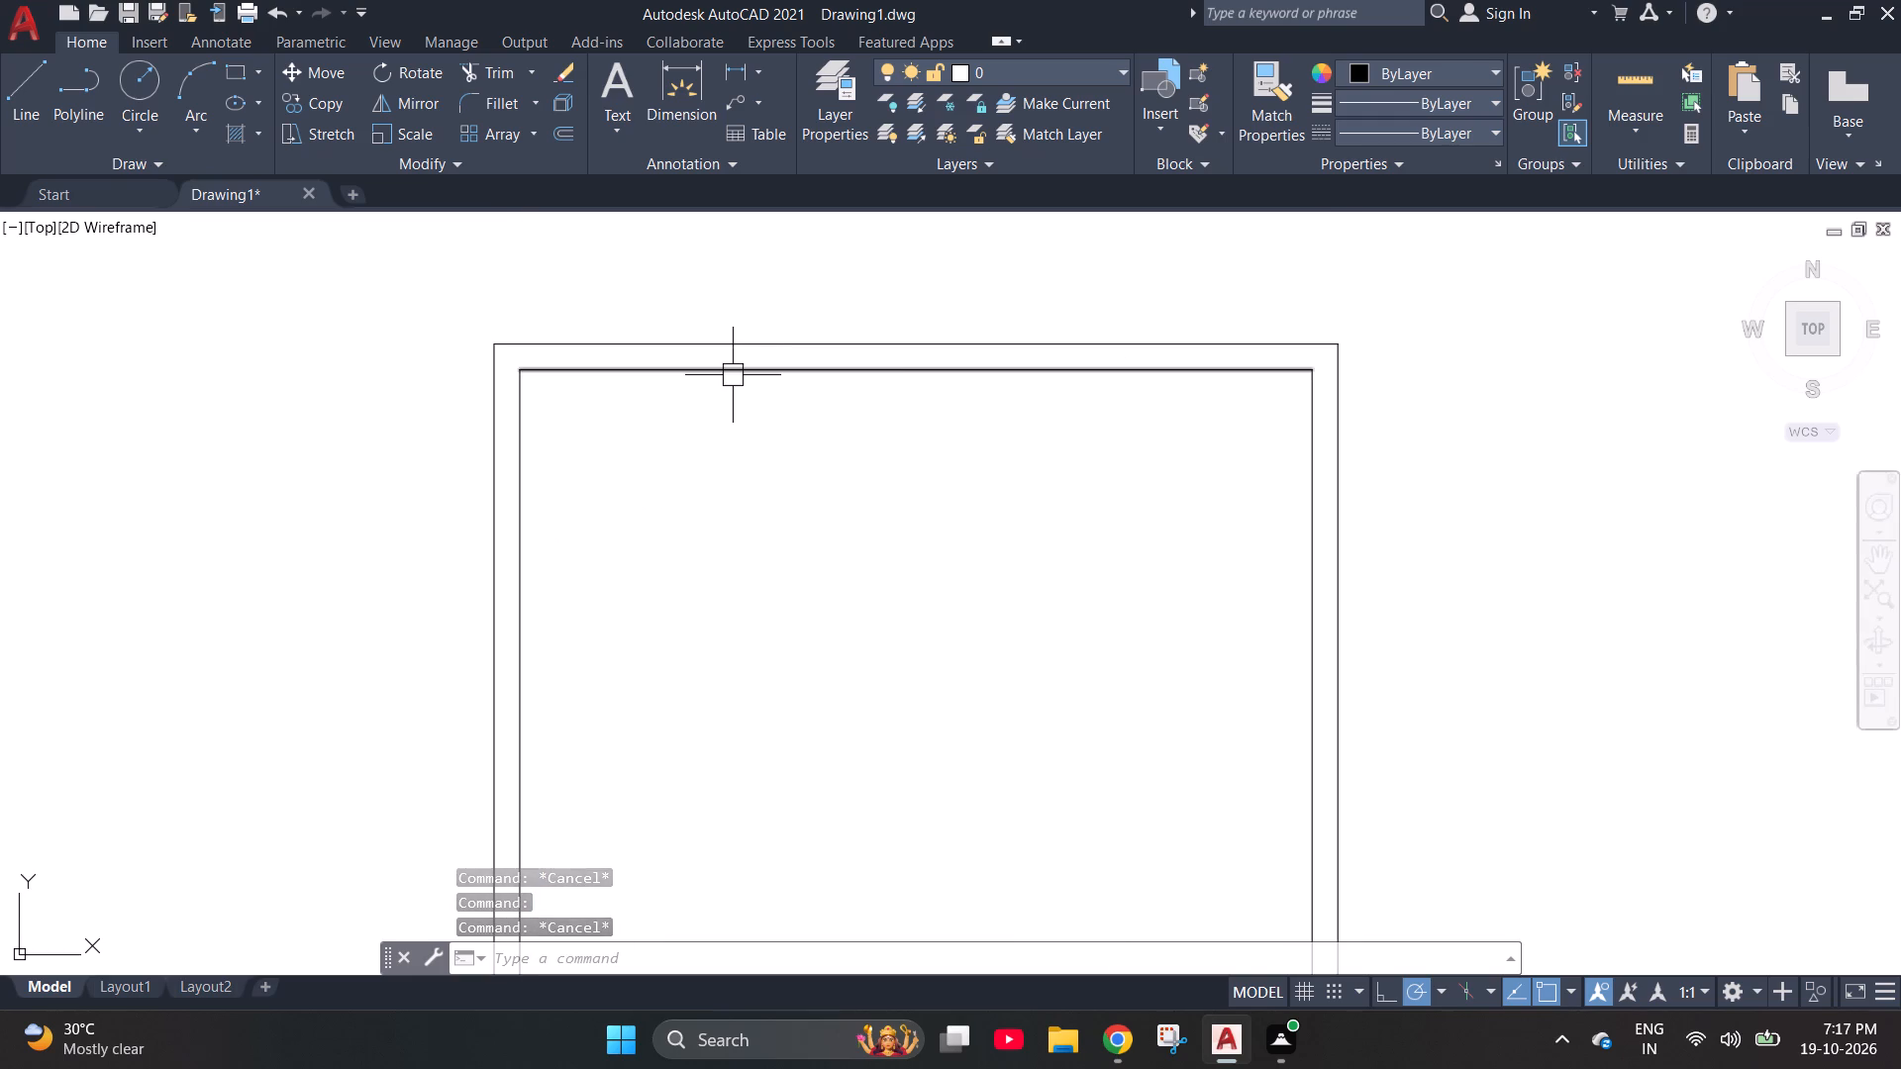
pyautogui.click(733, 375)
pyautogui.press('Escape')
pyautogui.click(526, 474)
pyautogui.press('Escape')
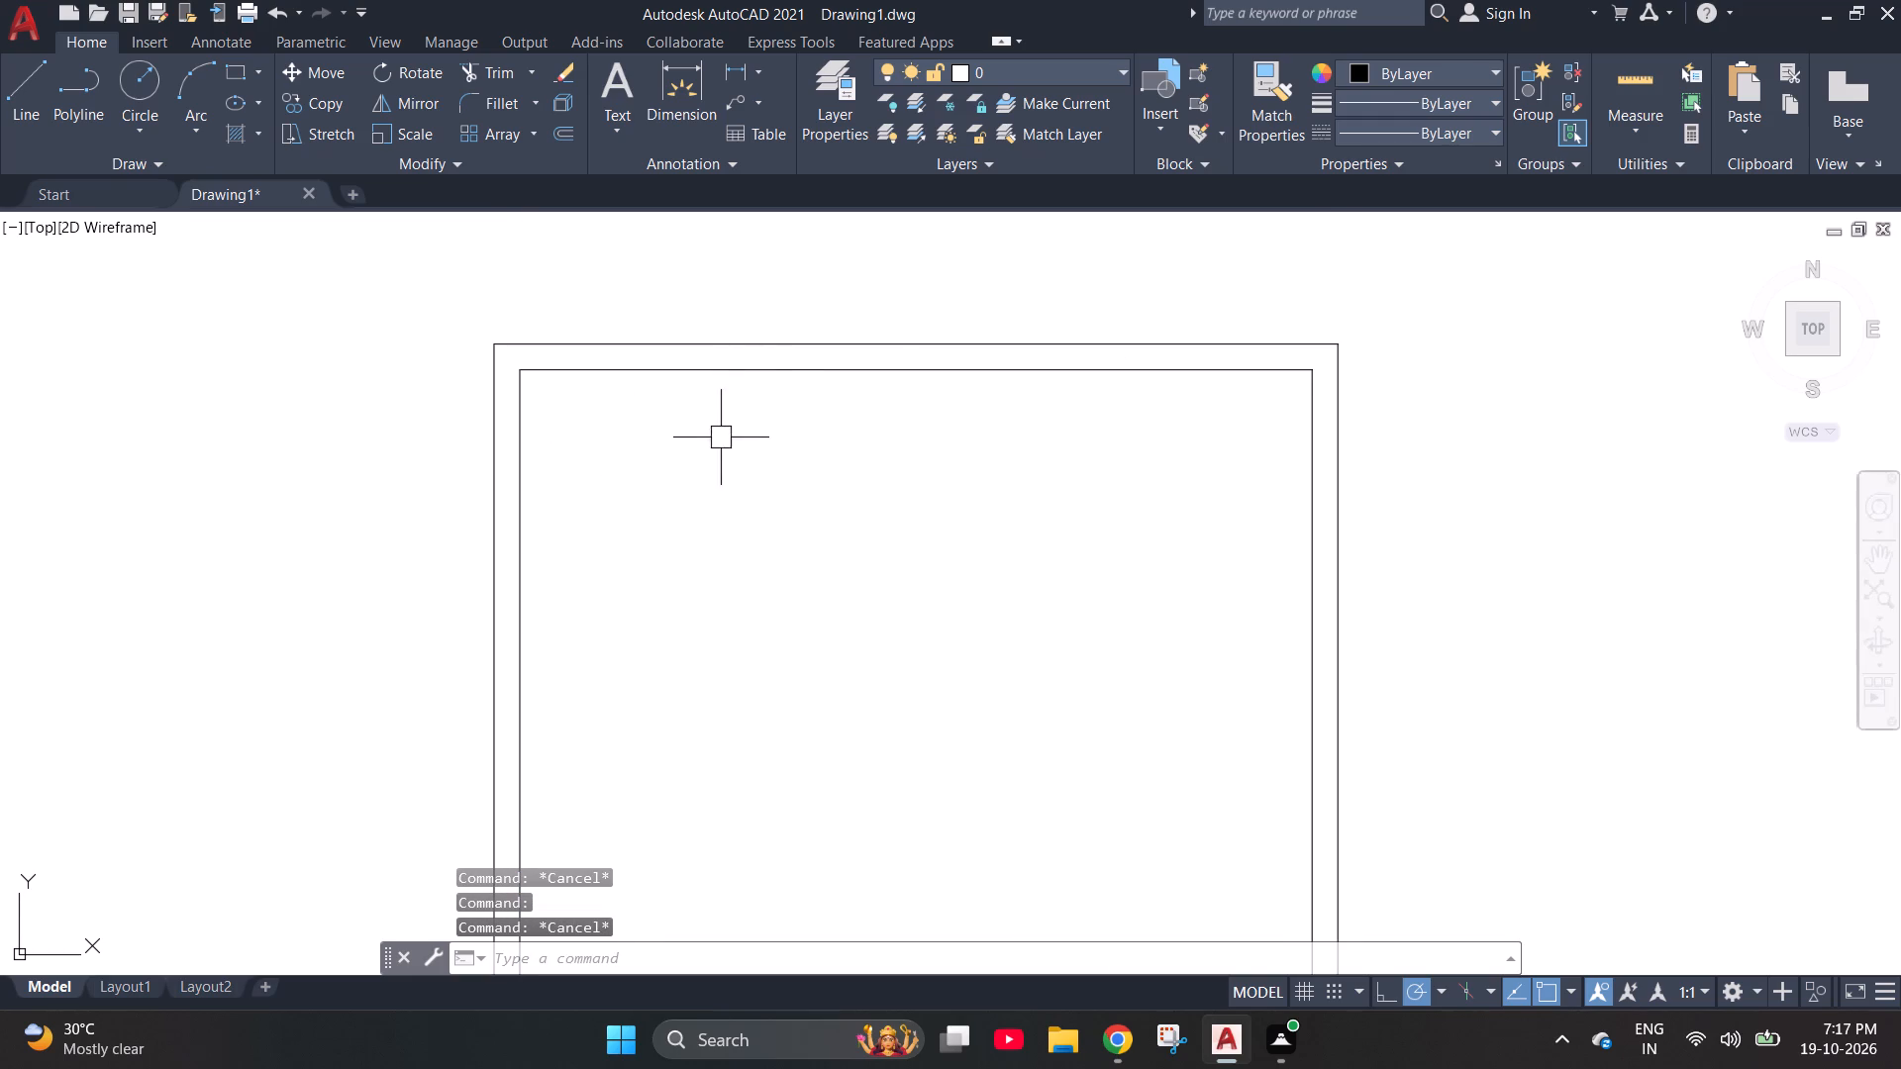
pyautogui.click(799, 389)
pyautogui.doubleClick(809, 368)
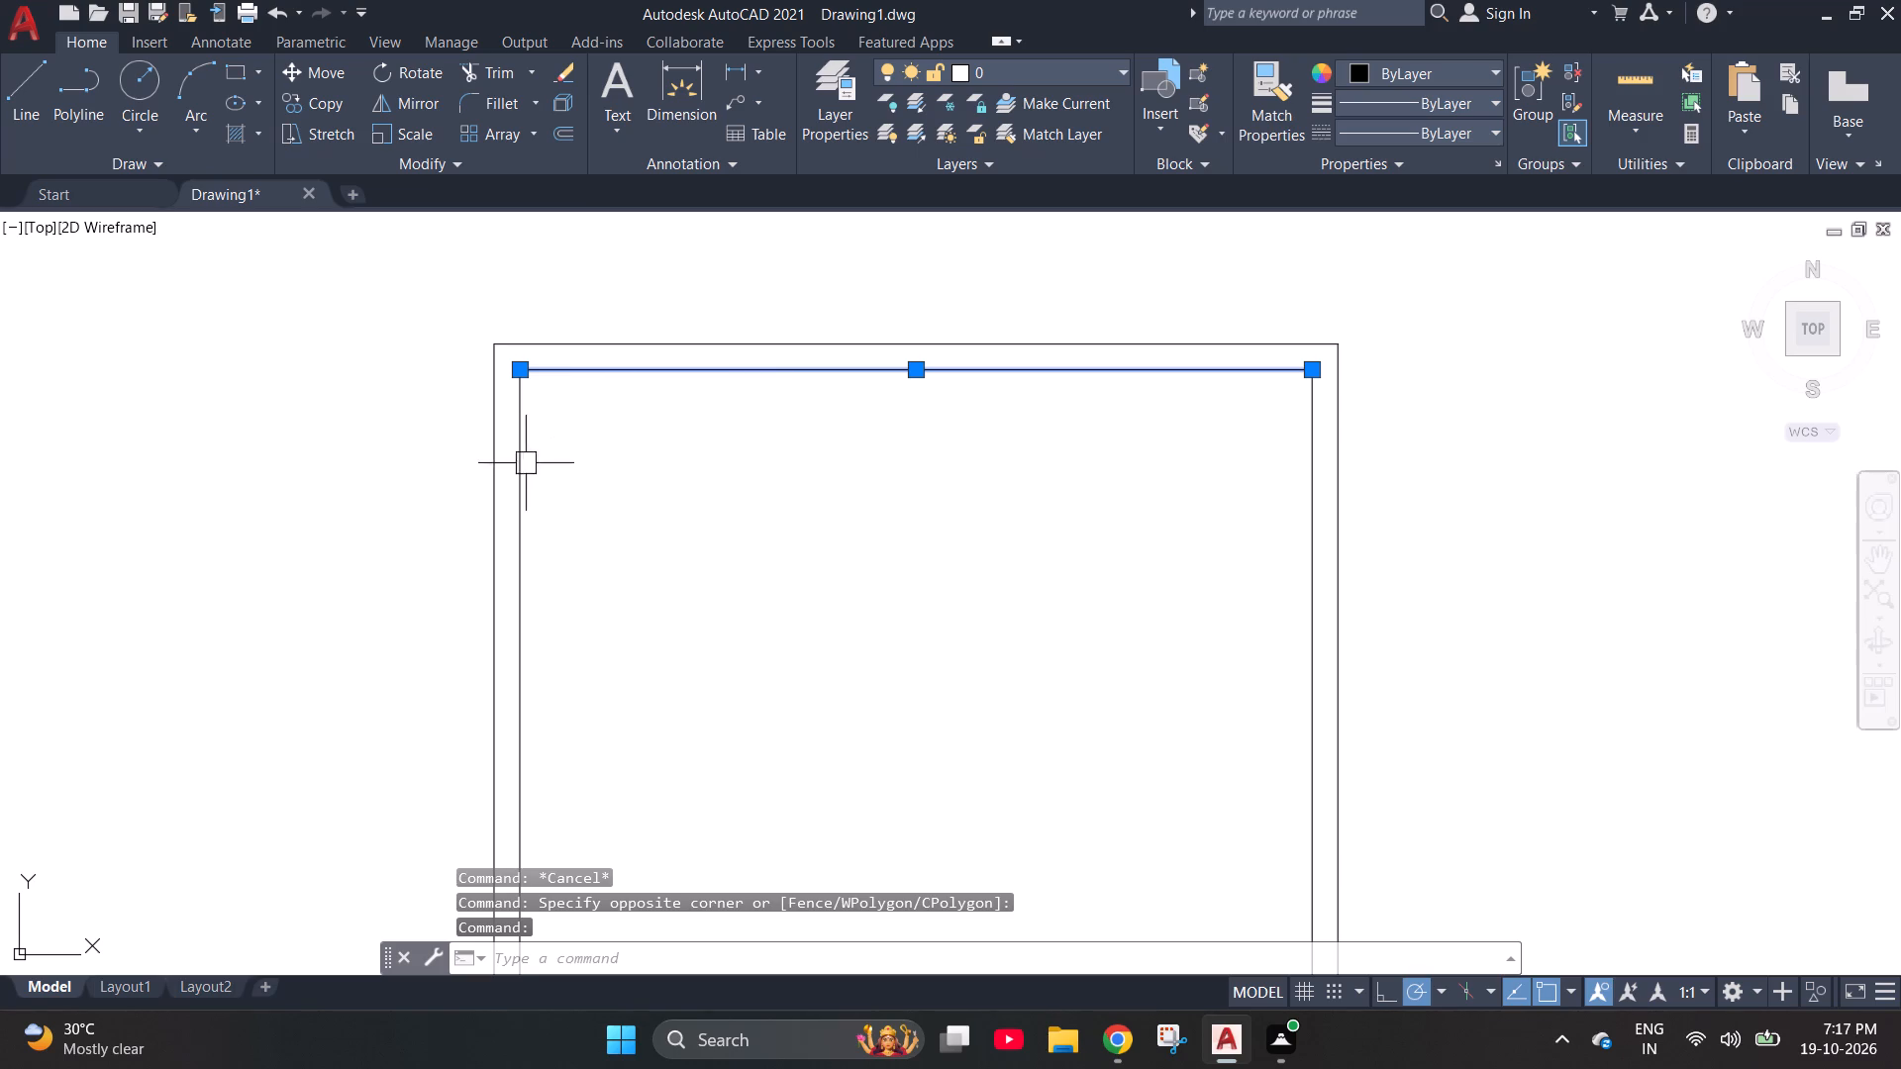
pyautogui.click(525, 471)
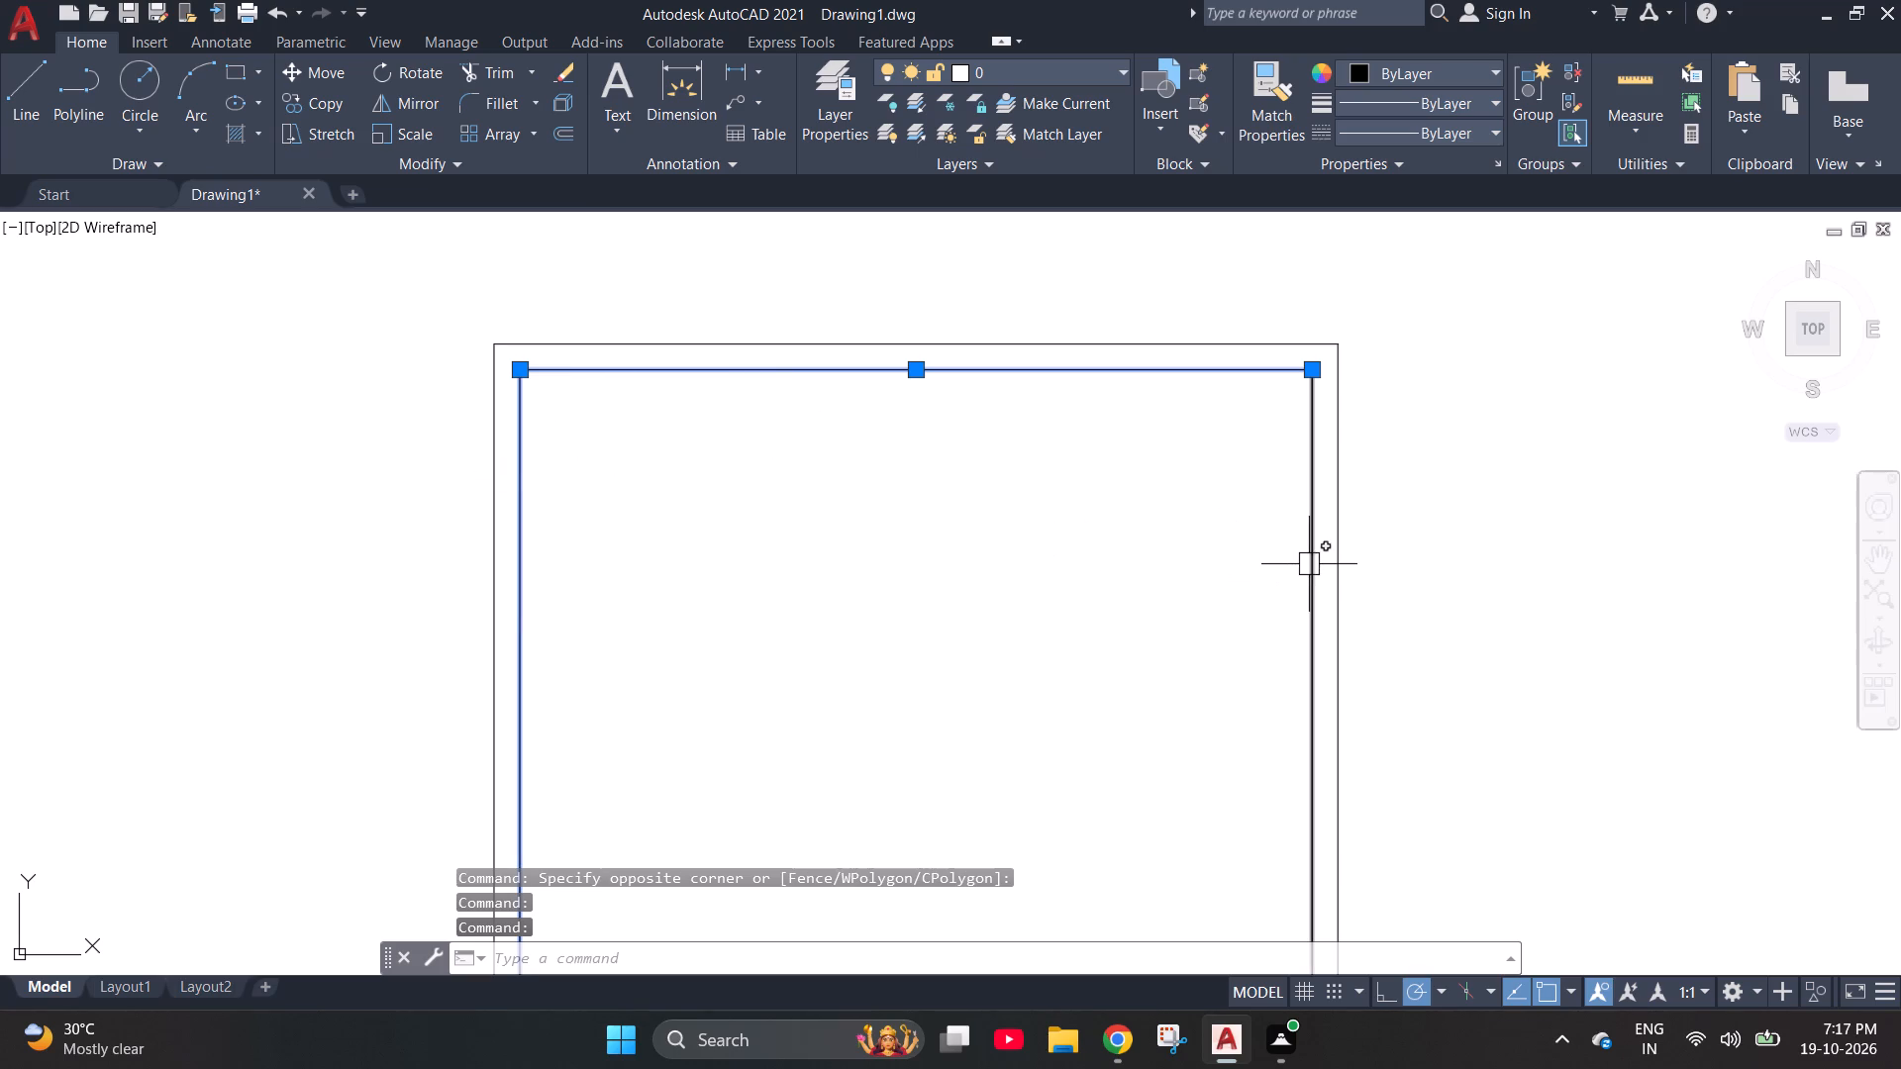
pyautogui.click(1310, 561)
pyautogui.scroll(-2, 1006, 527)
pyautogui.scroll(-1, 1098, 490)
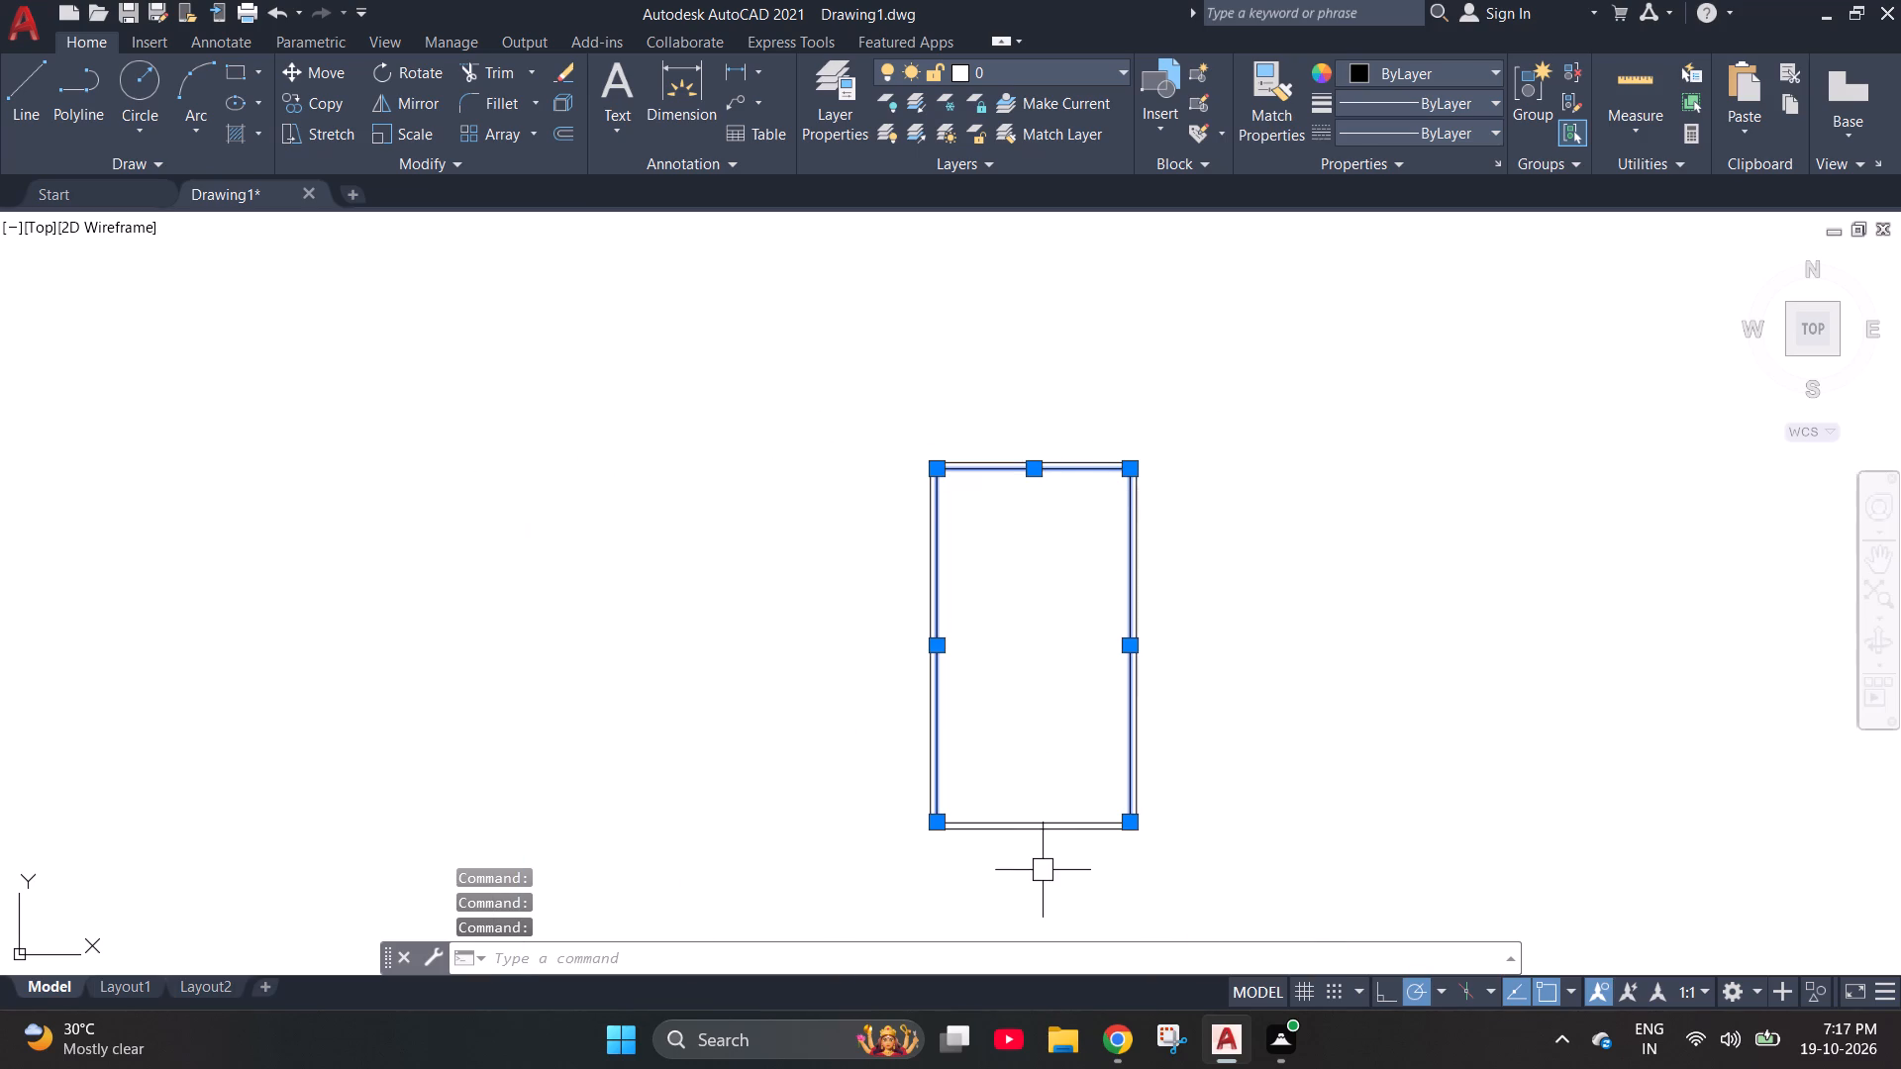
pyautogui.scroll(3, 1043, 874)
pyautogui.click(970, 655)
pyautogui.press('Escape')
pyautogui.press('Escape')
pyautogui.scroll(-1, 760, 776)
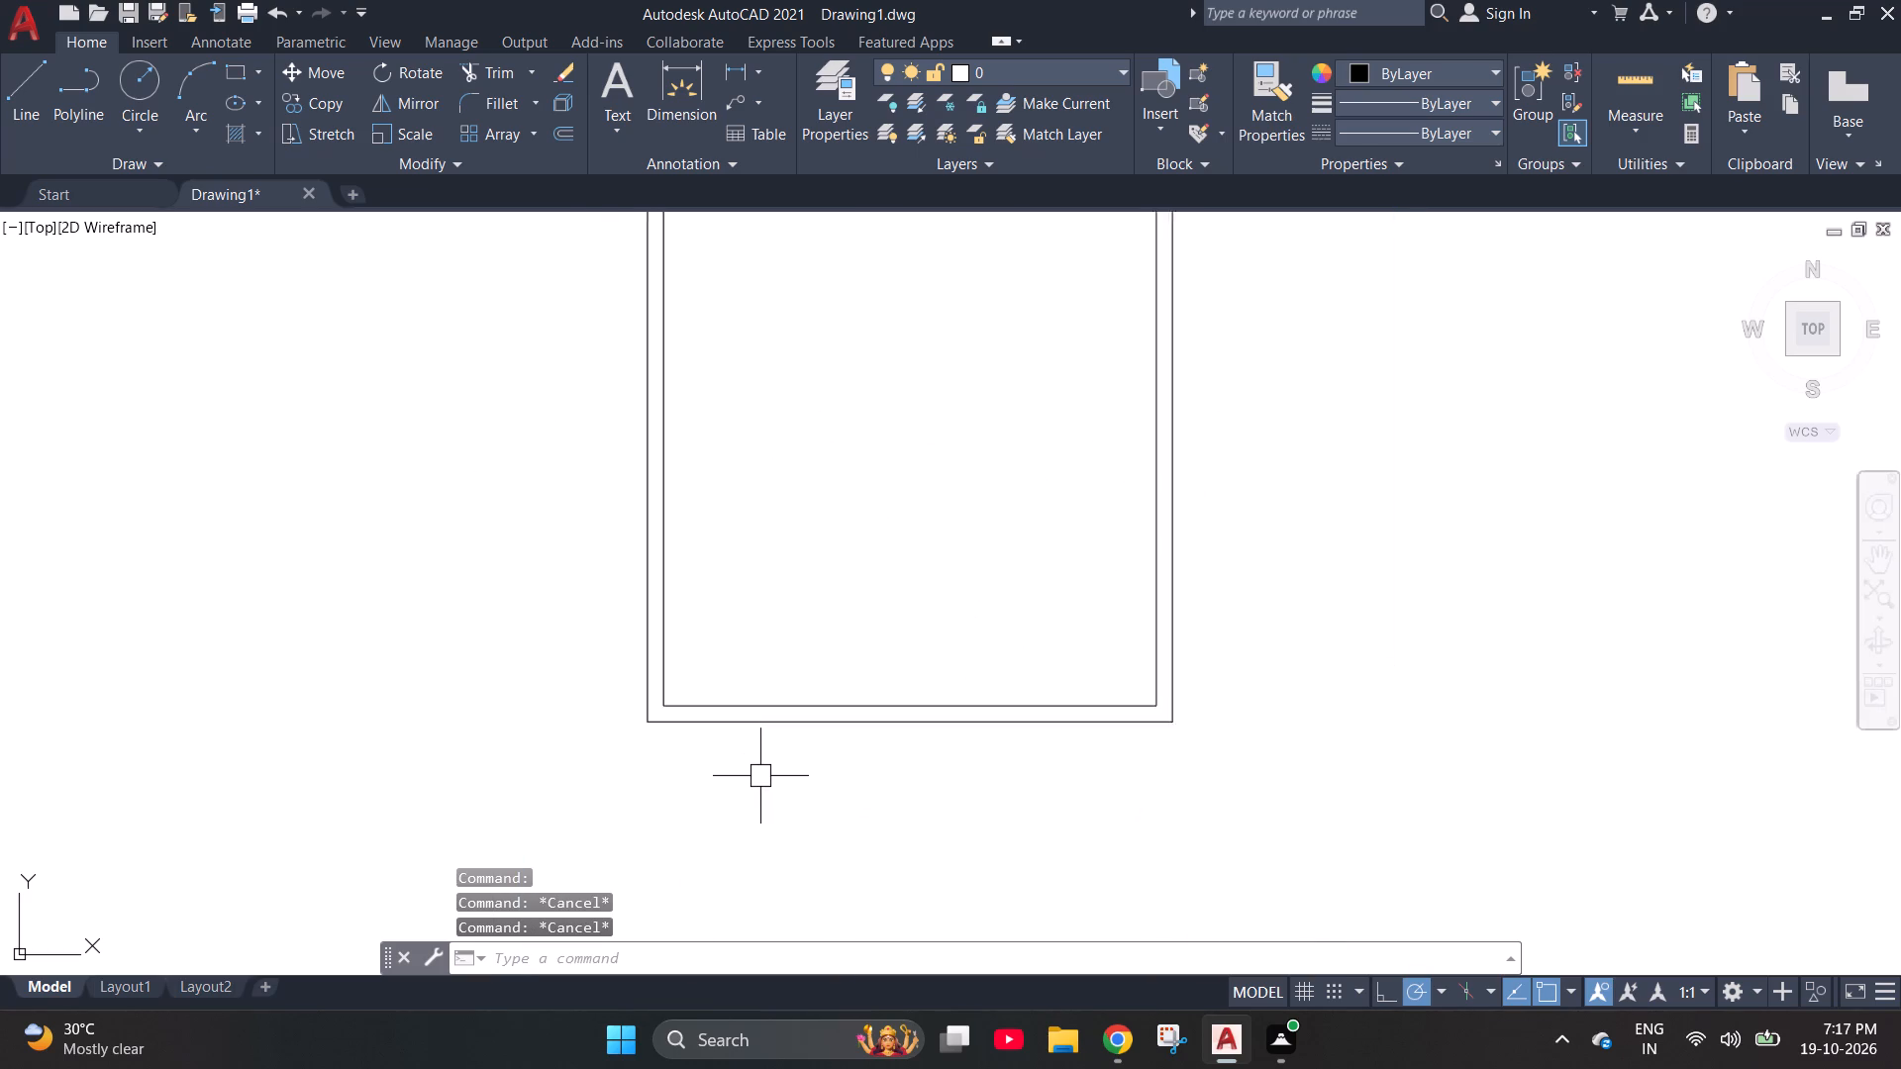
pyautogui.scroll(-1, 760, 776)
pyautogui.scroll(-1, 821, 706)
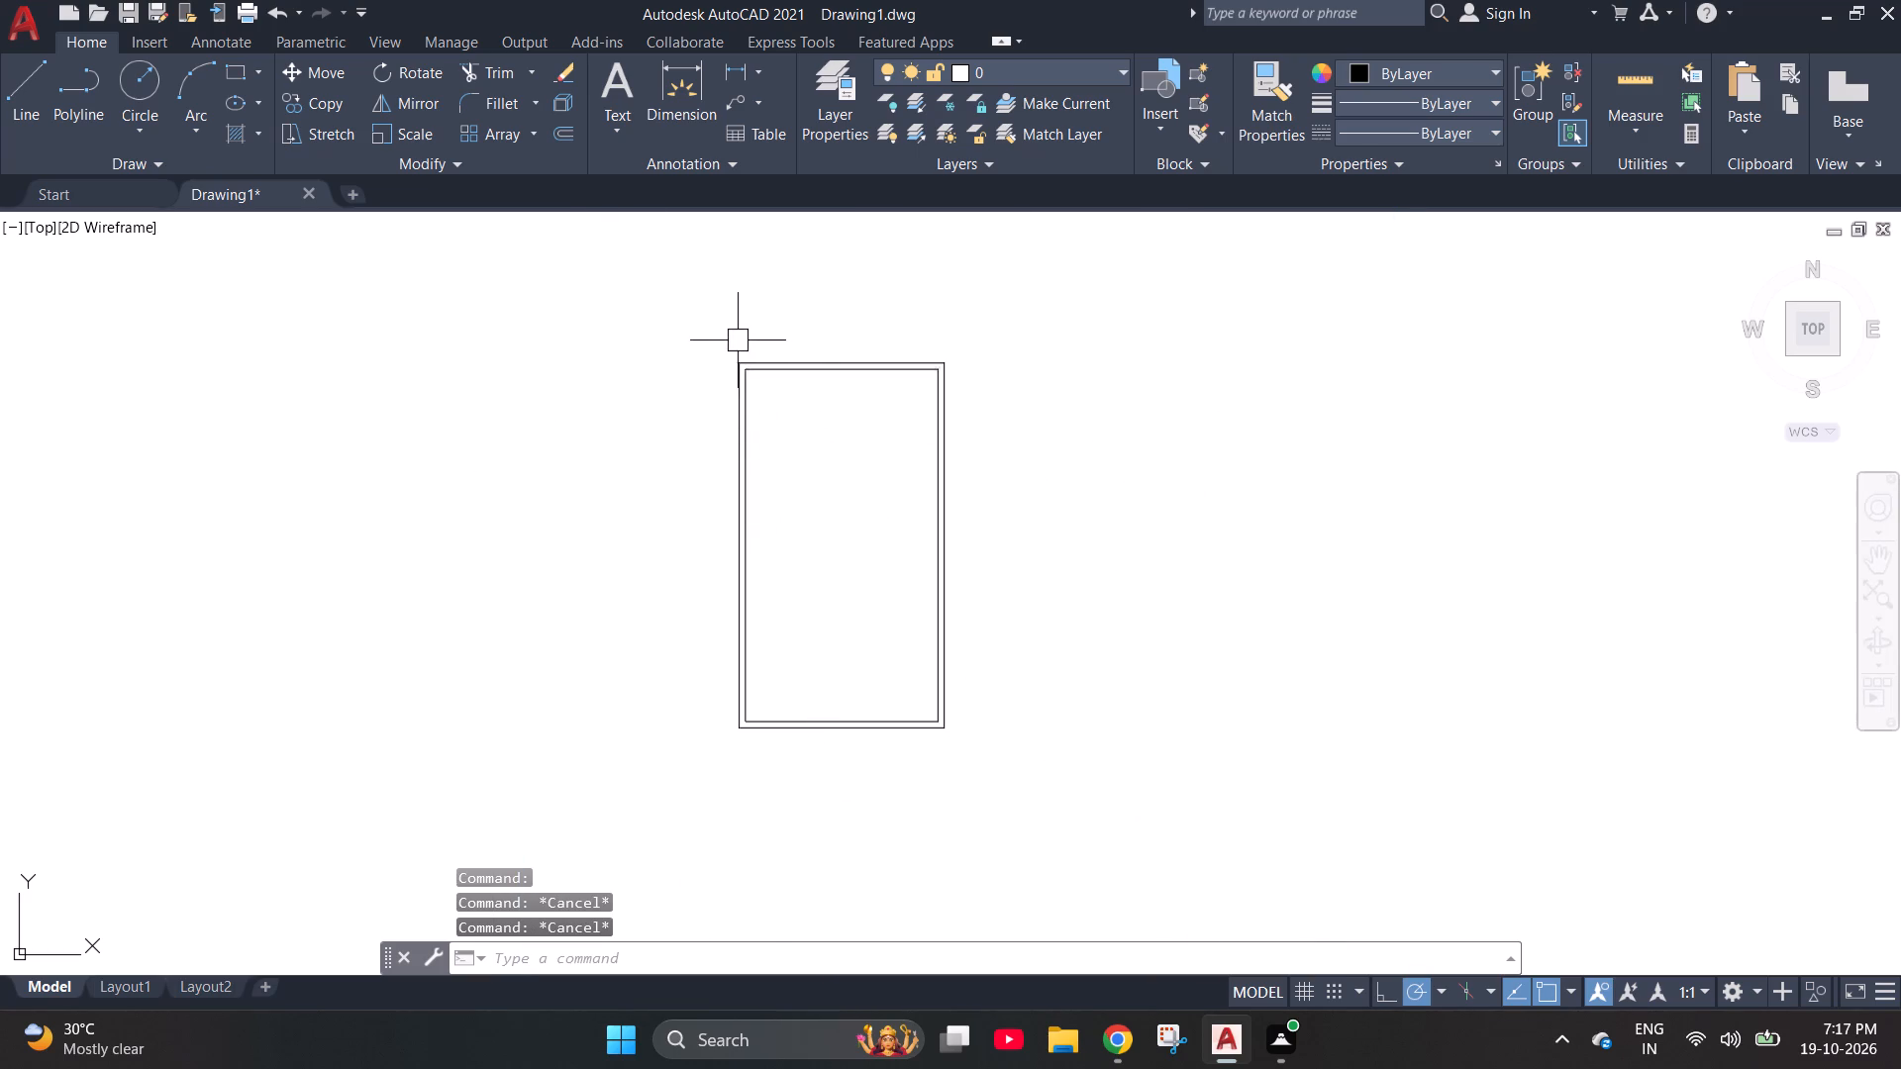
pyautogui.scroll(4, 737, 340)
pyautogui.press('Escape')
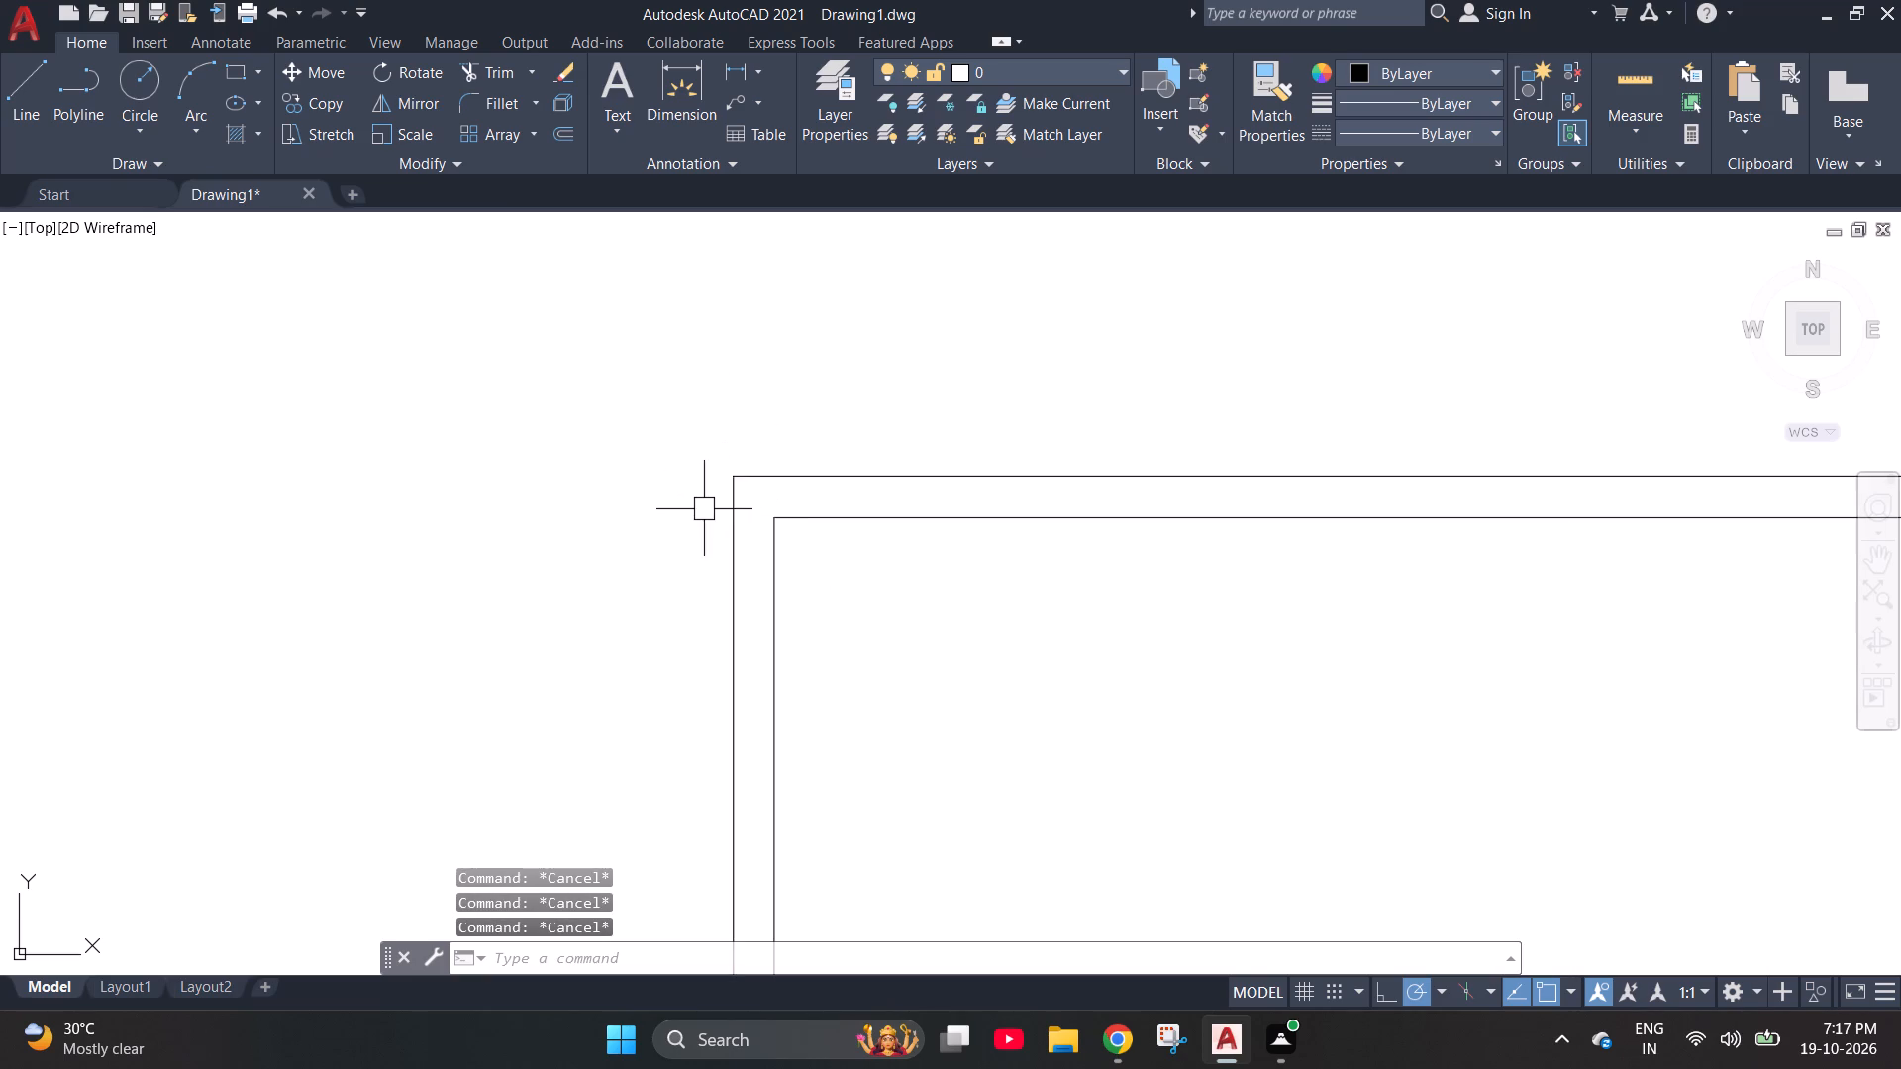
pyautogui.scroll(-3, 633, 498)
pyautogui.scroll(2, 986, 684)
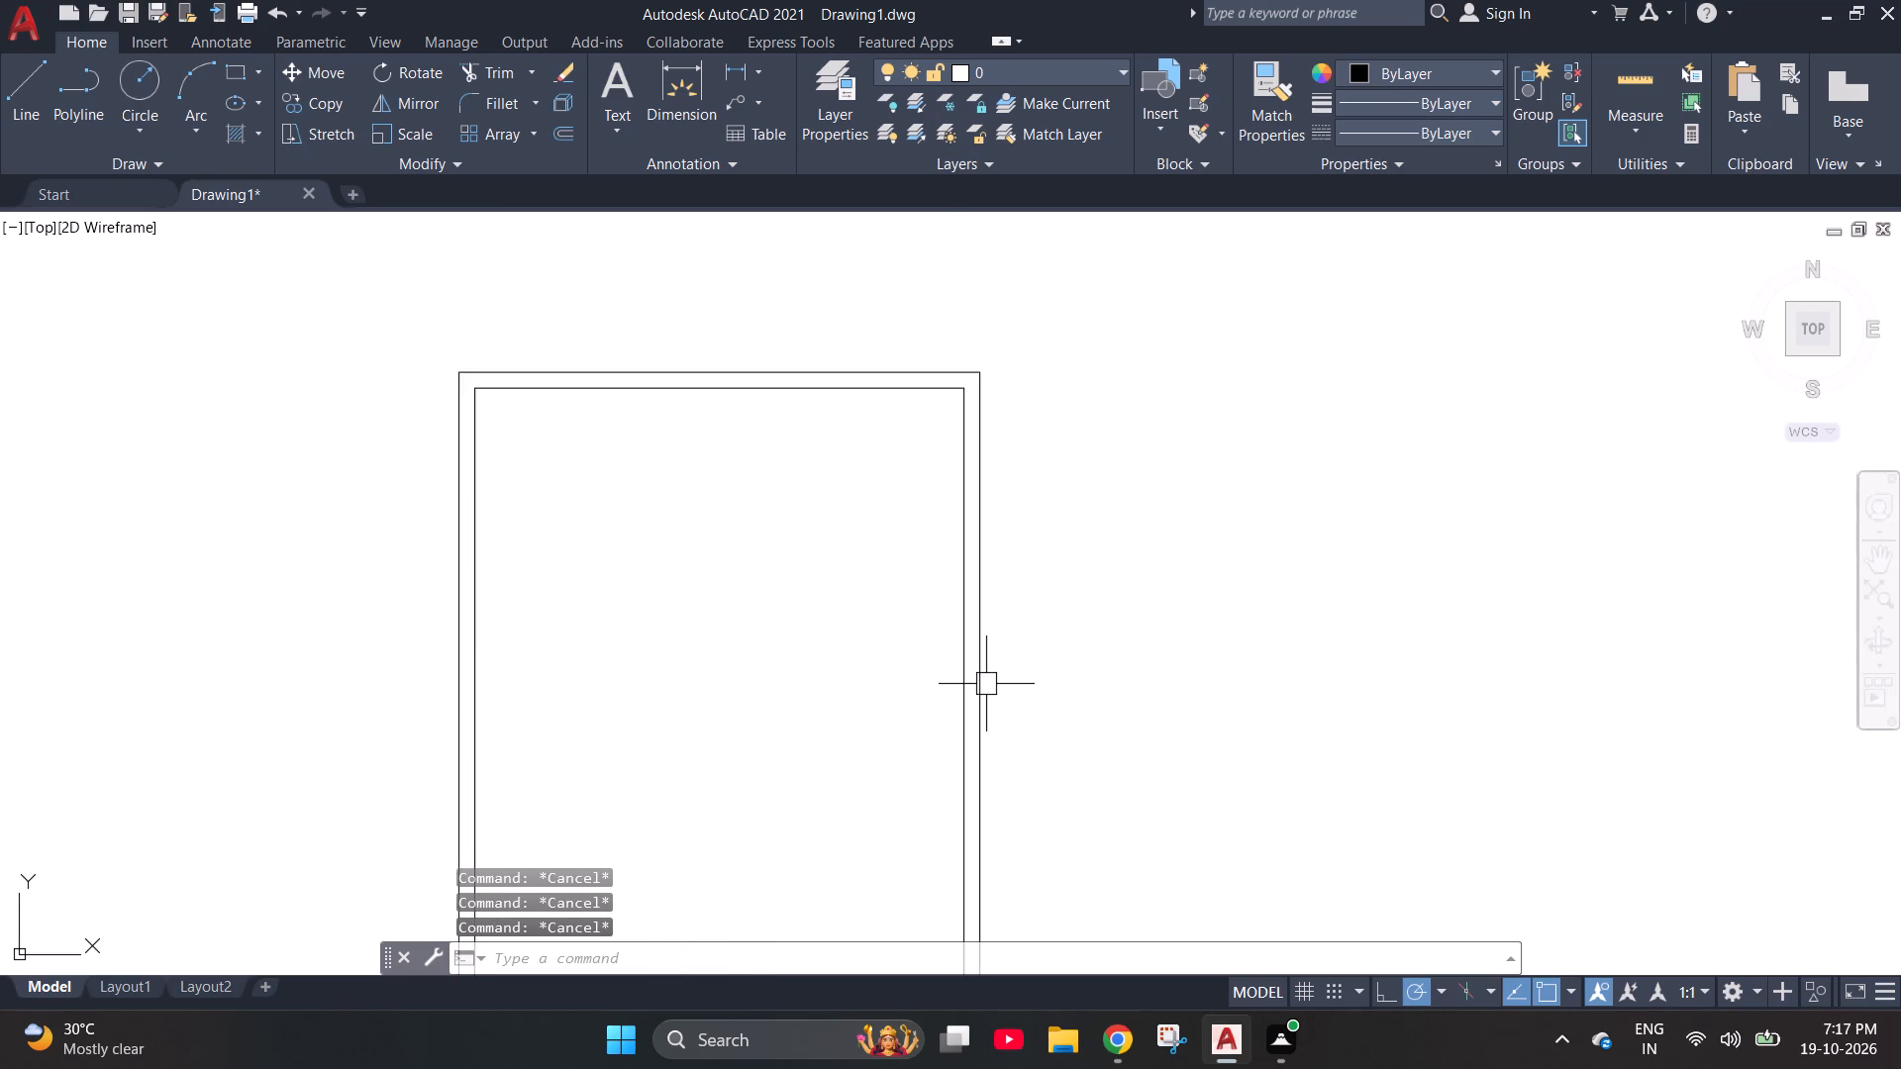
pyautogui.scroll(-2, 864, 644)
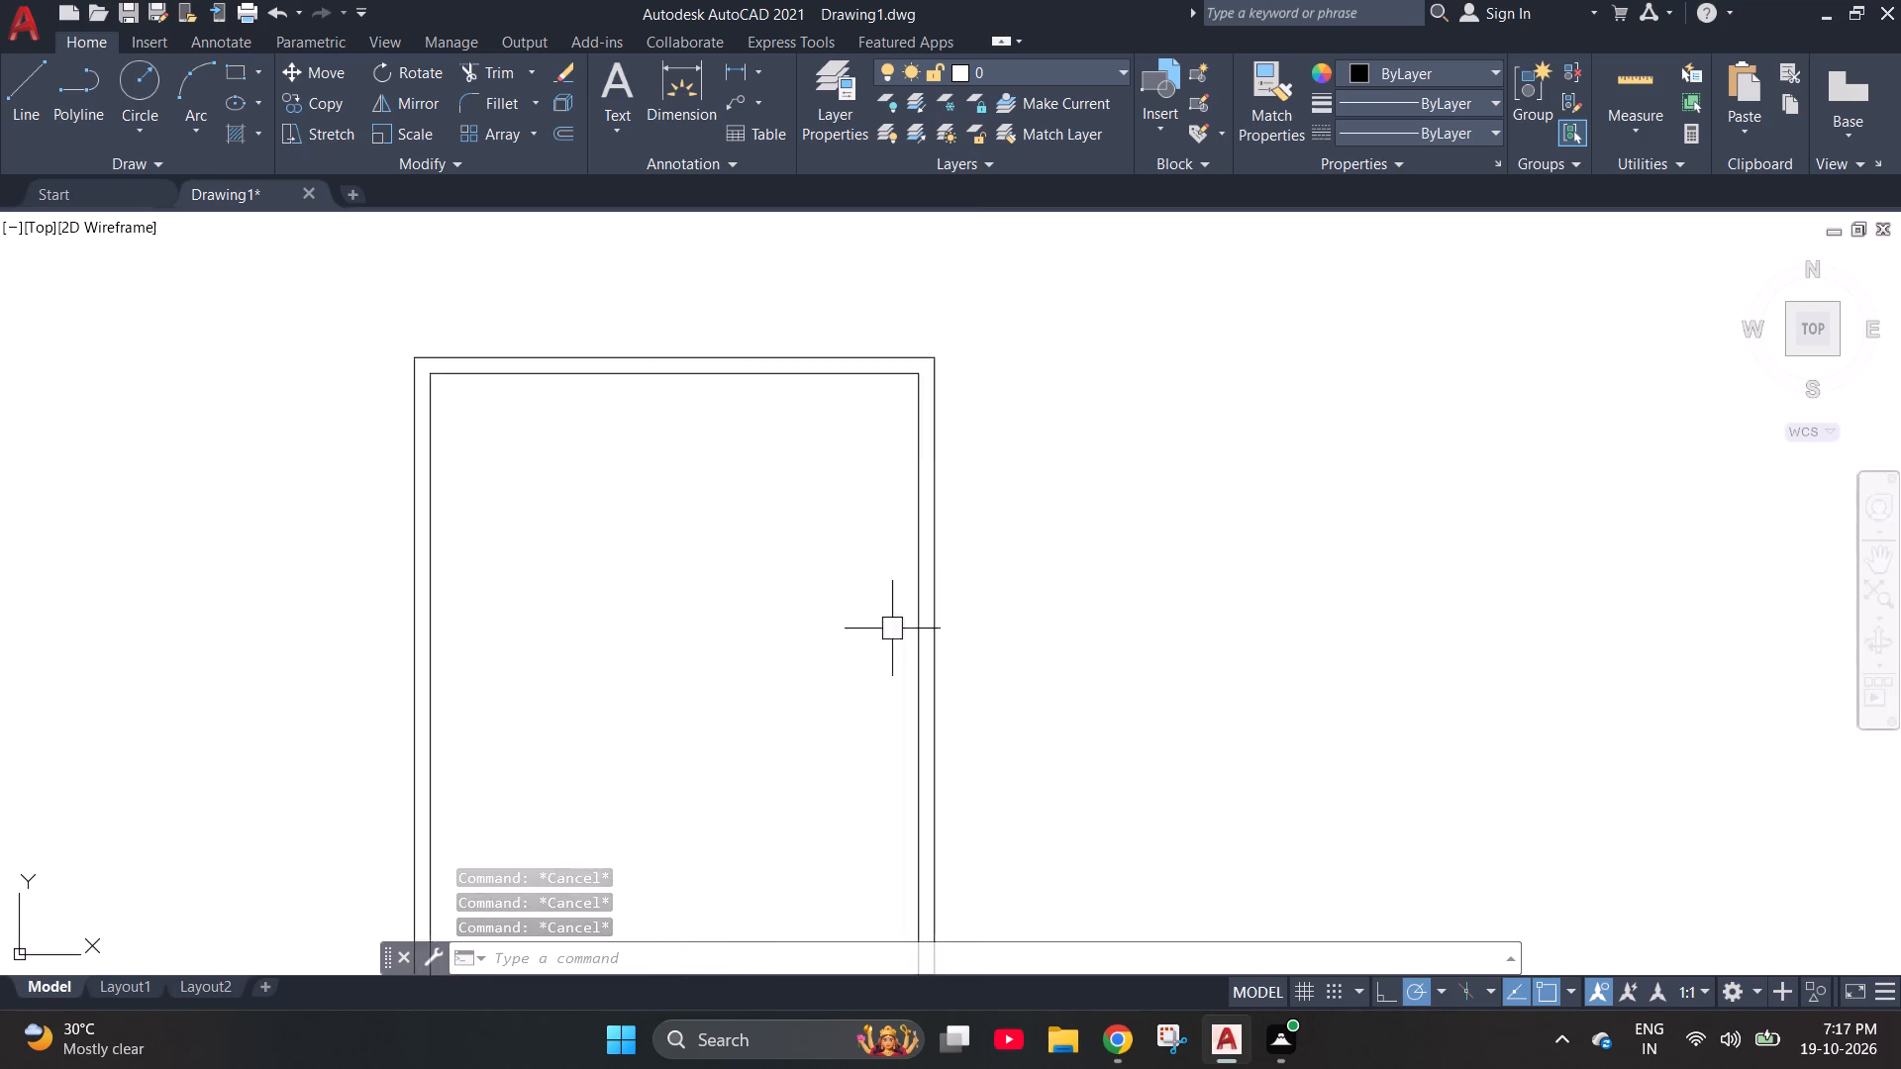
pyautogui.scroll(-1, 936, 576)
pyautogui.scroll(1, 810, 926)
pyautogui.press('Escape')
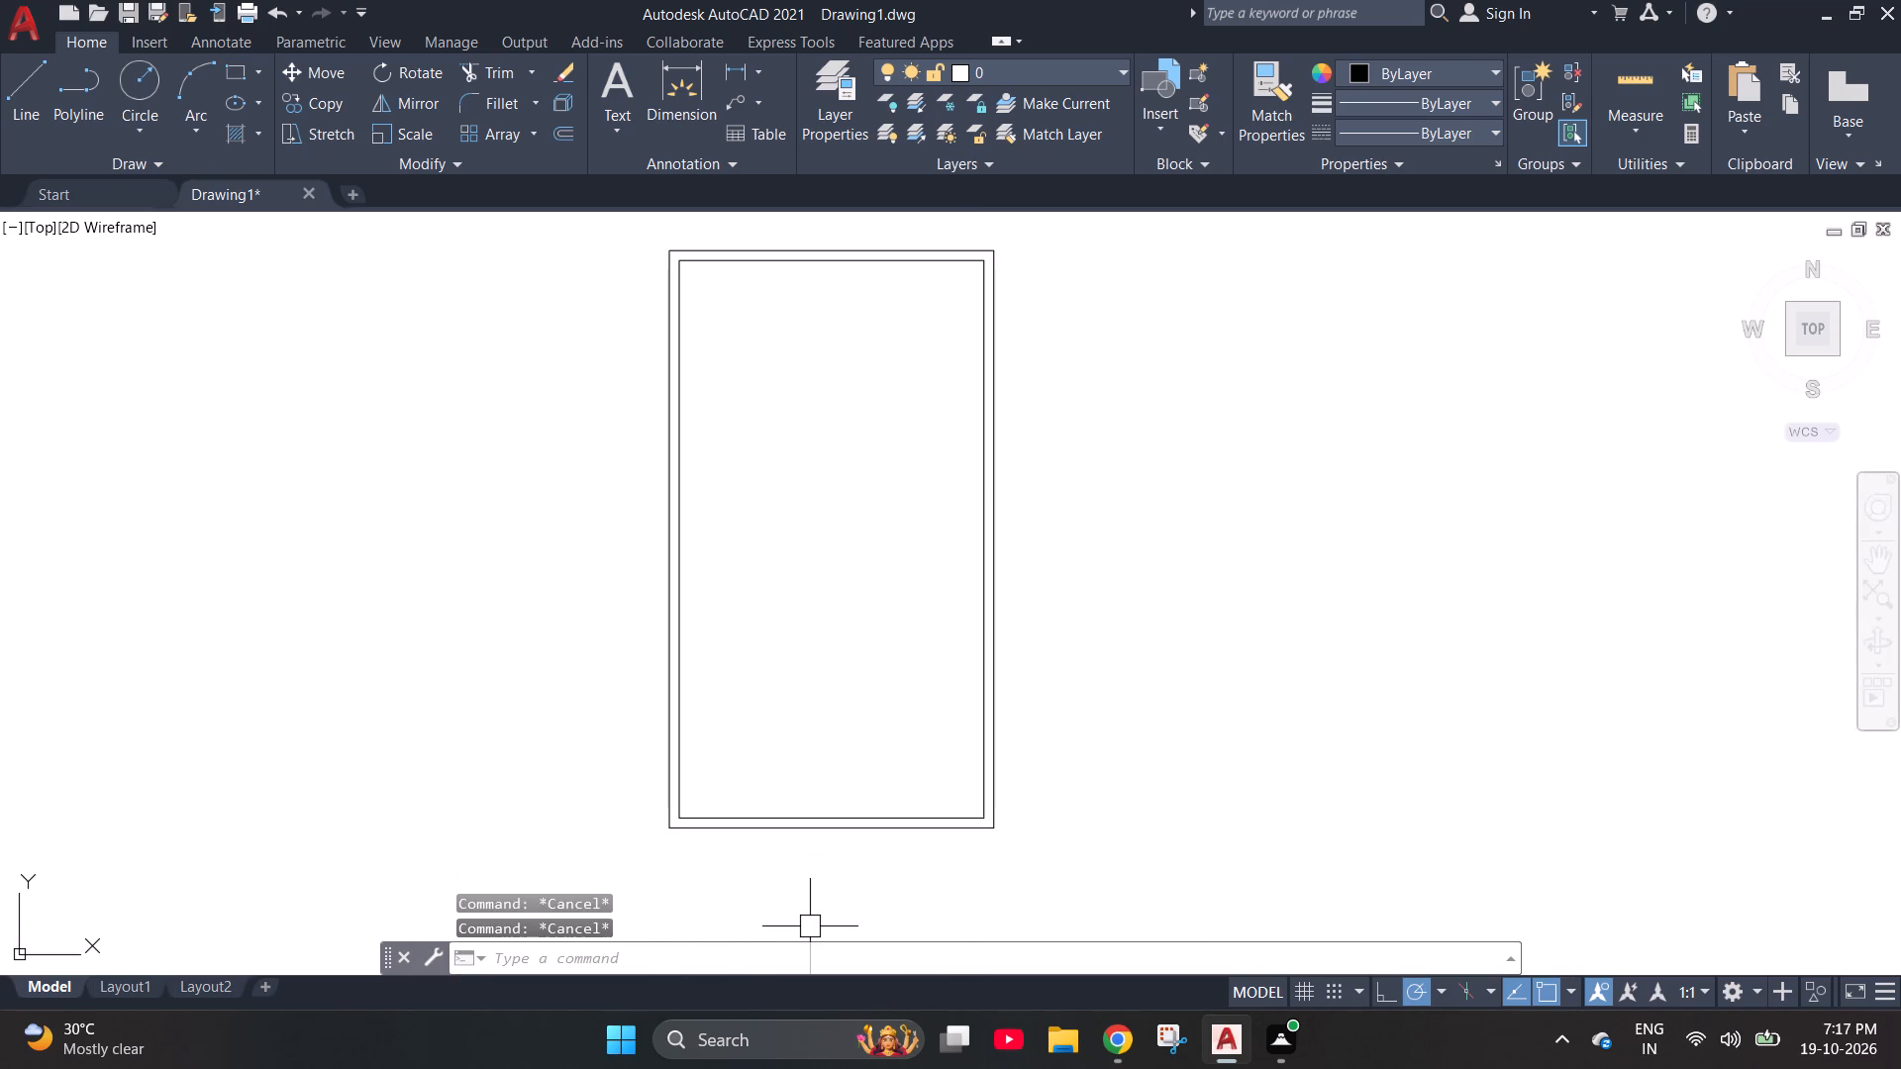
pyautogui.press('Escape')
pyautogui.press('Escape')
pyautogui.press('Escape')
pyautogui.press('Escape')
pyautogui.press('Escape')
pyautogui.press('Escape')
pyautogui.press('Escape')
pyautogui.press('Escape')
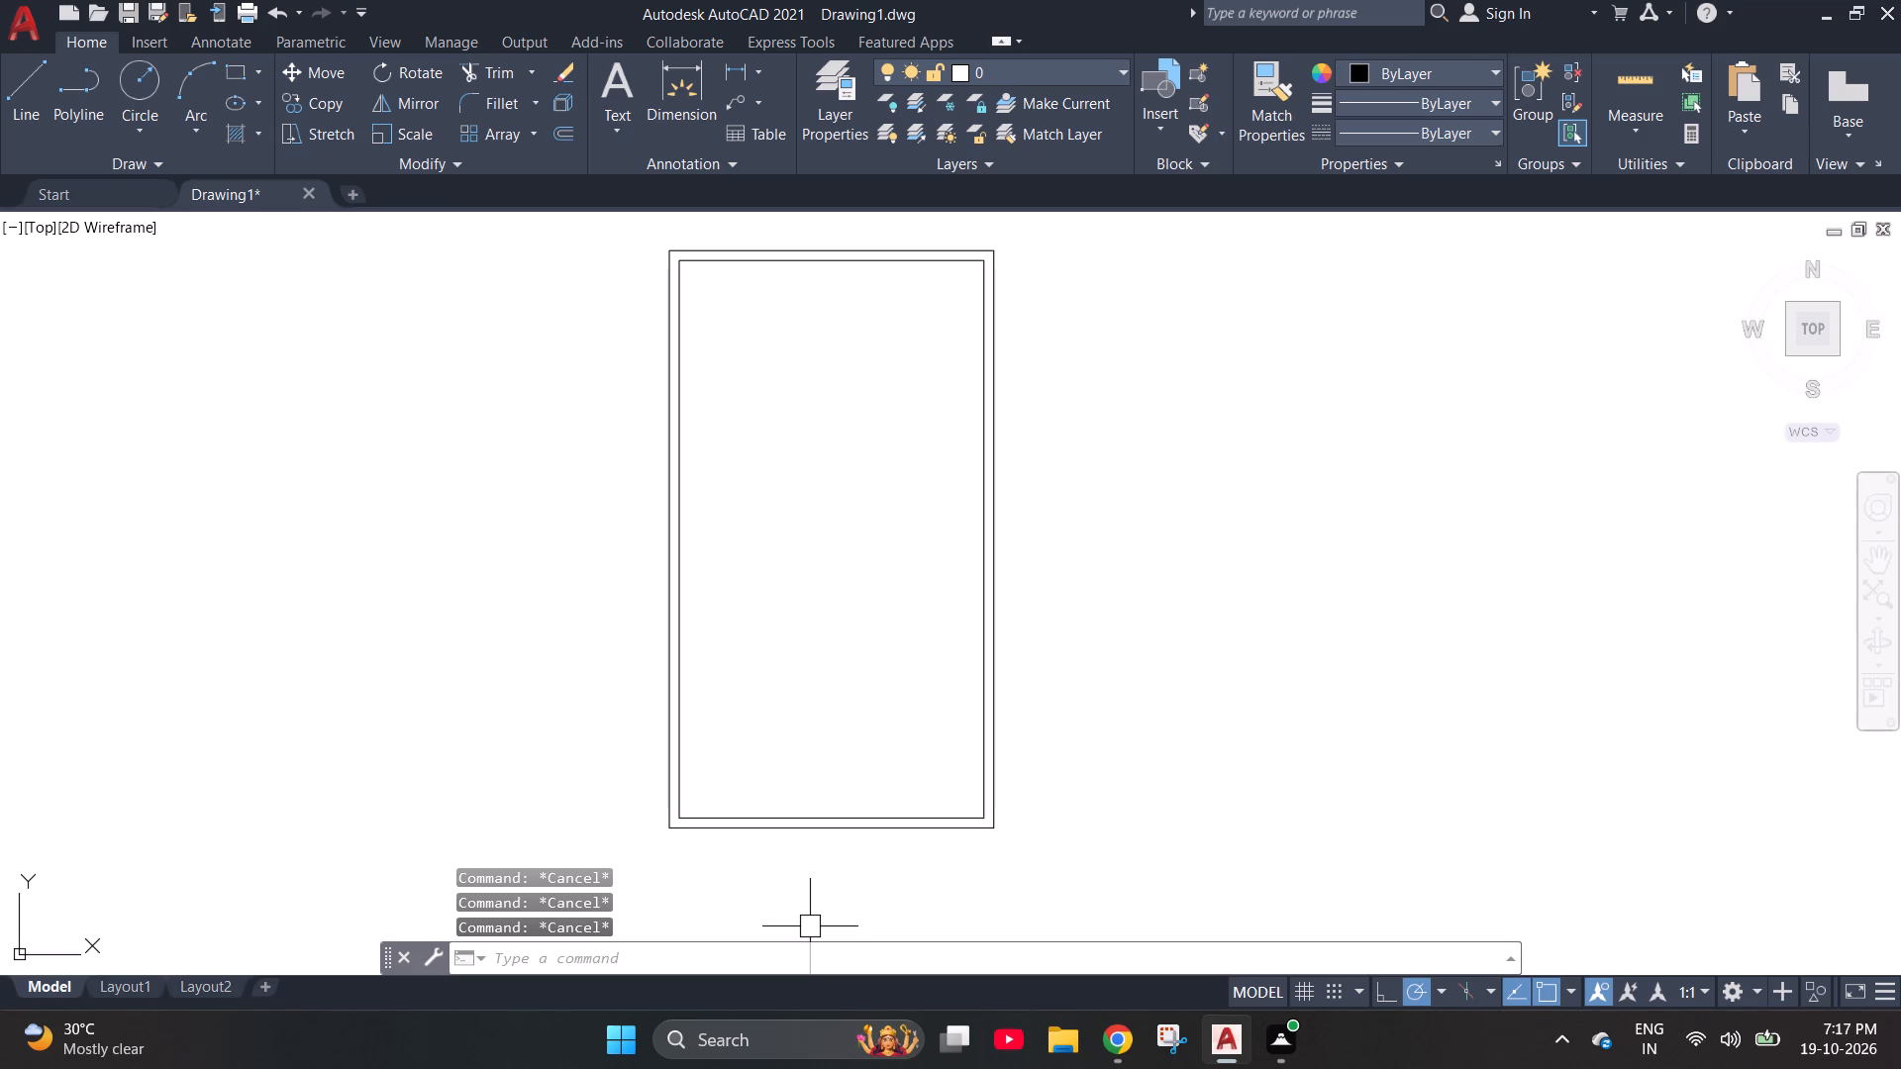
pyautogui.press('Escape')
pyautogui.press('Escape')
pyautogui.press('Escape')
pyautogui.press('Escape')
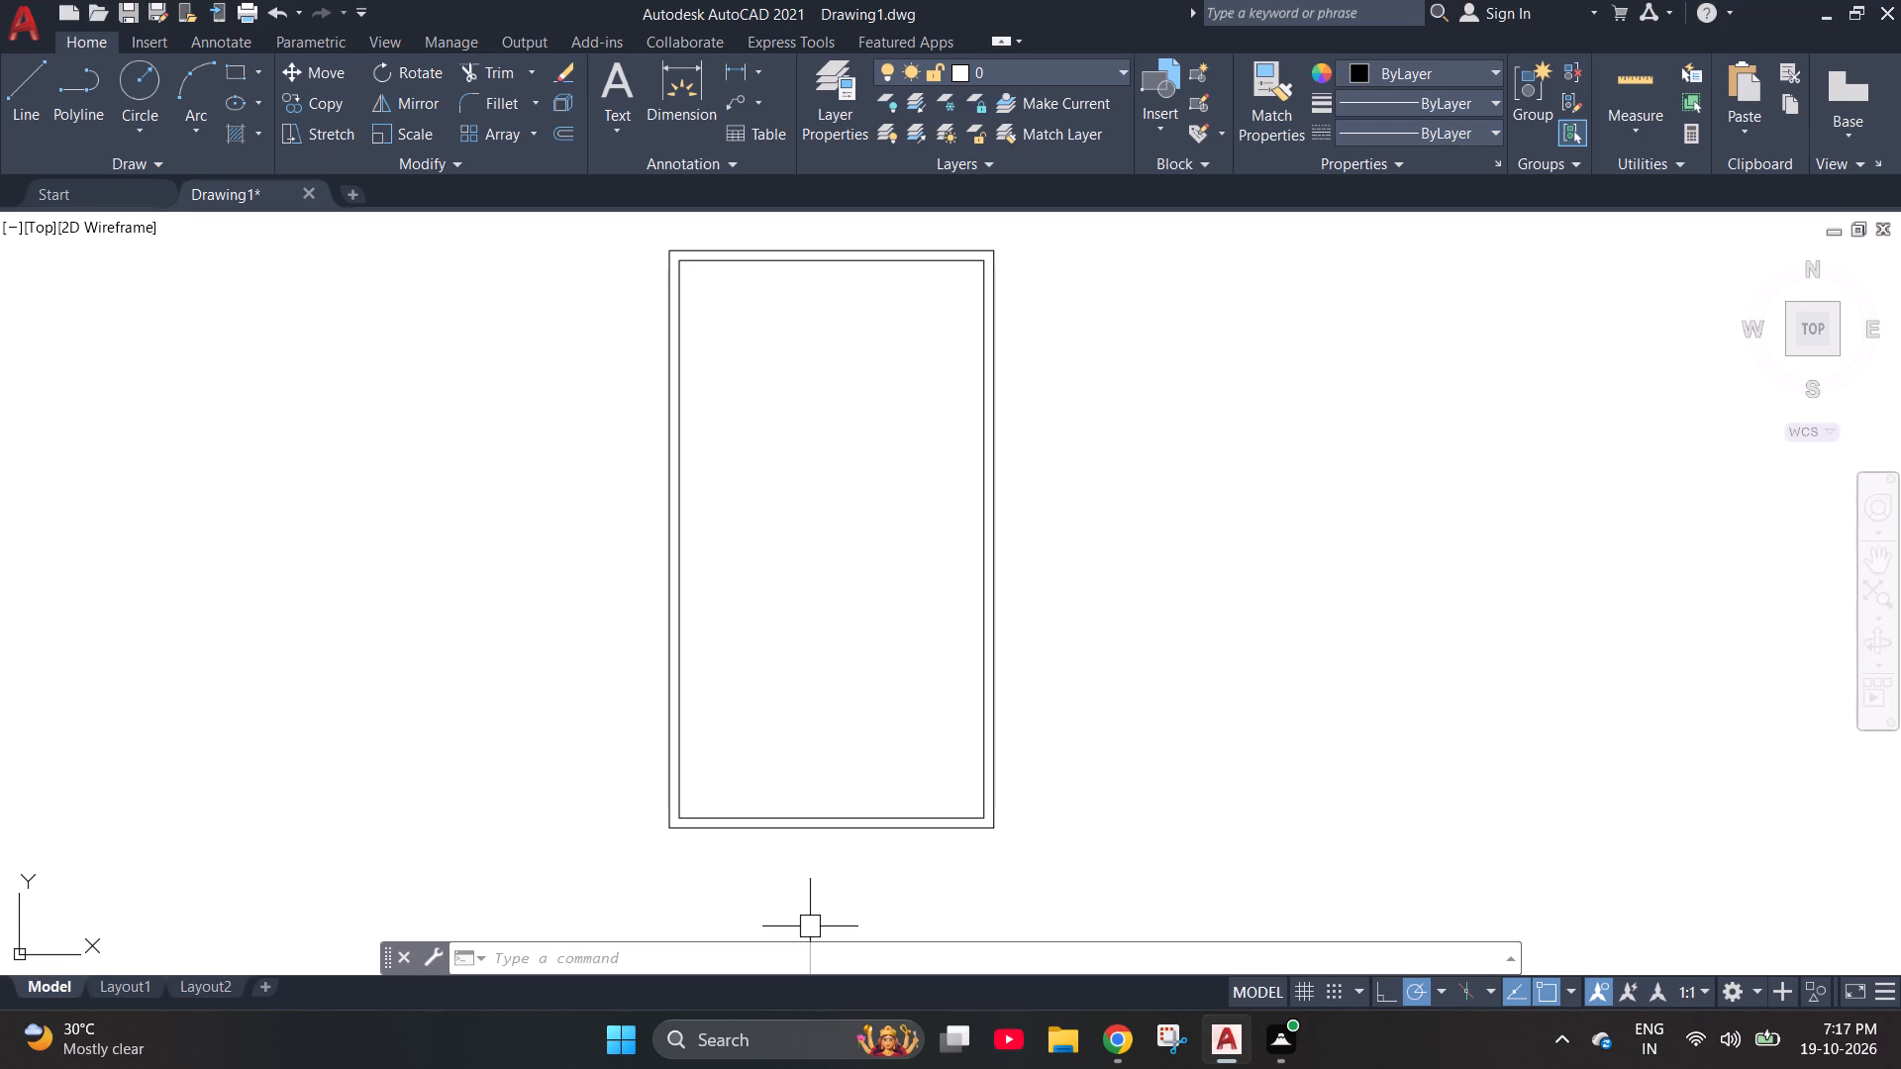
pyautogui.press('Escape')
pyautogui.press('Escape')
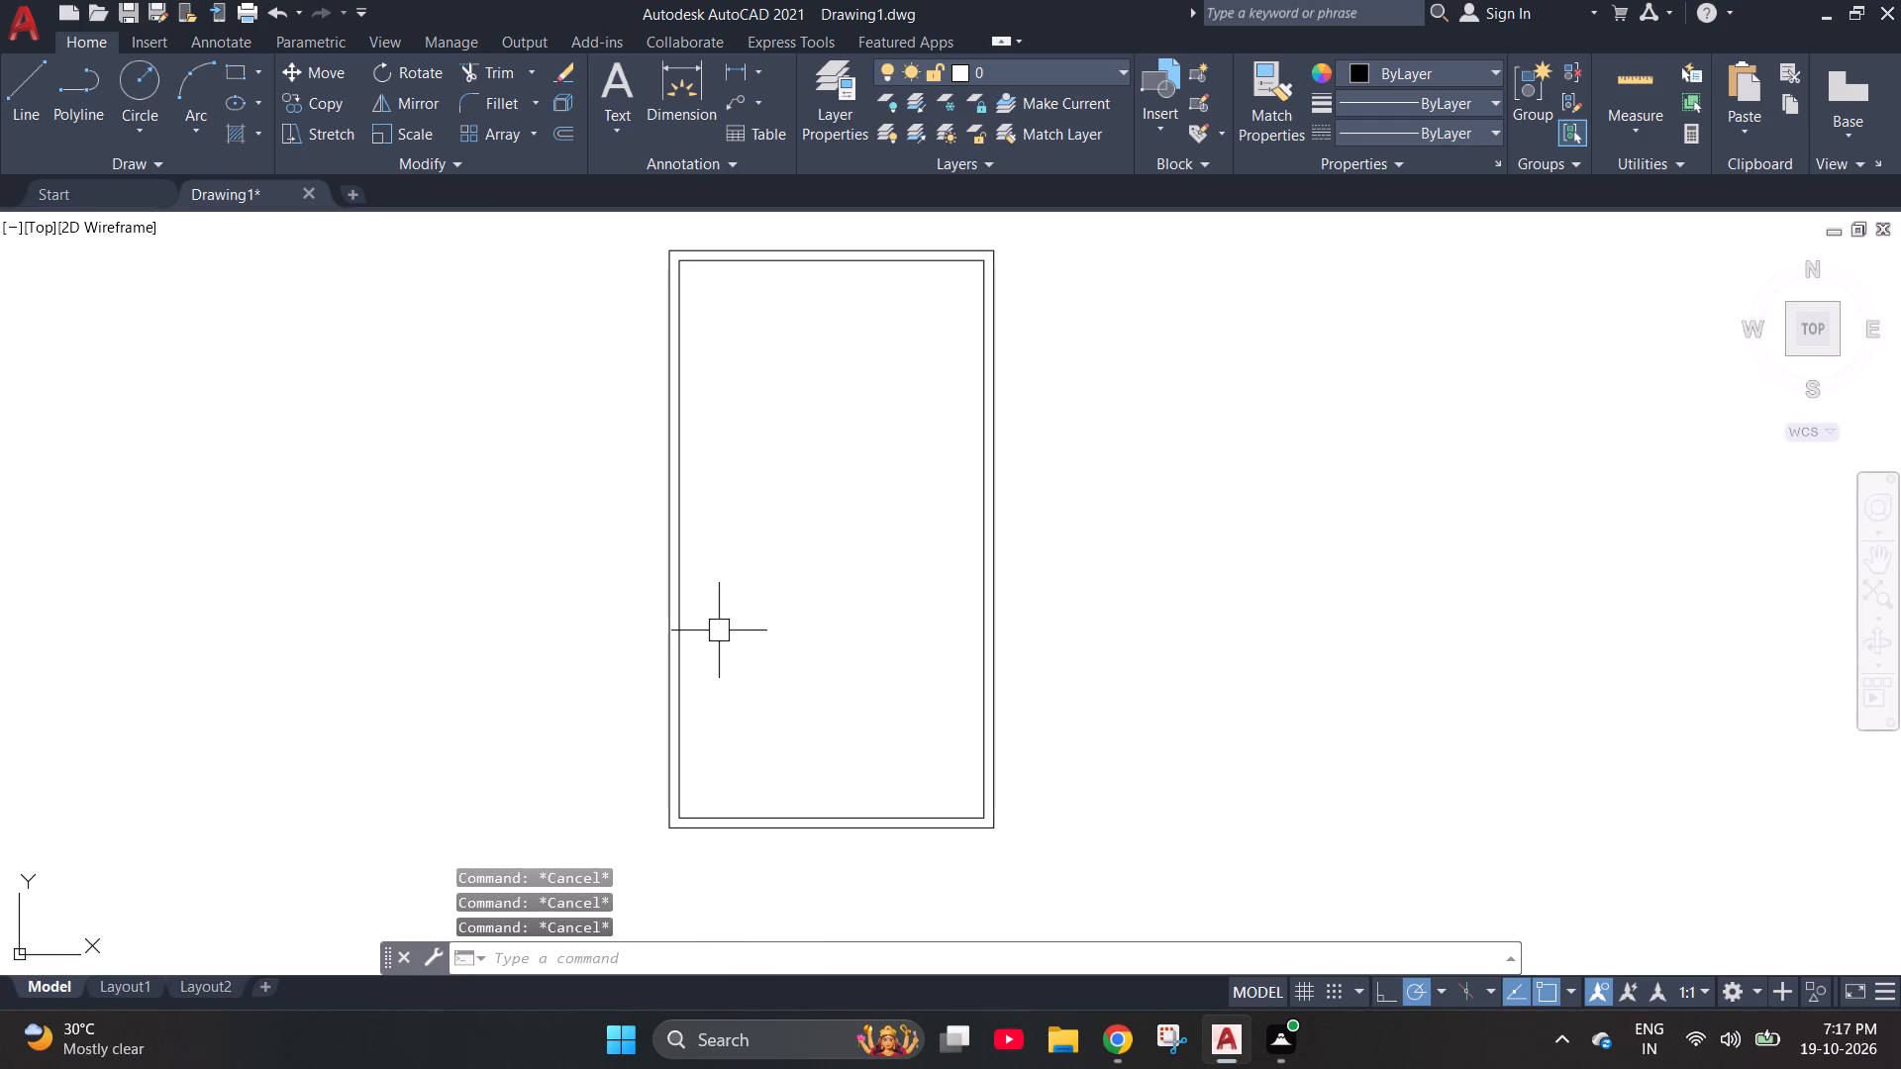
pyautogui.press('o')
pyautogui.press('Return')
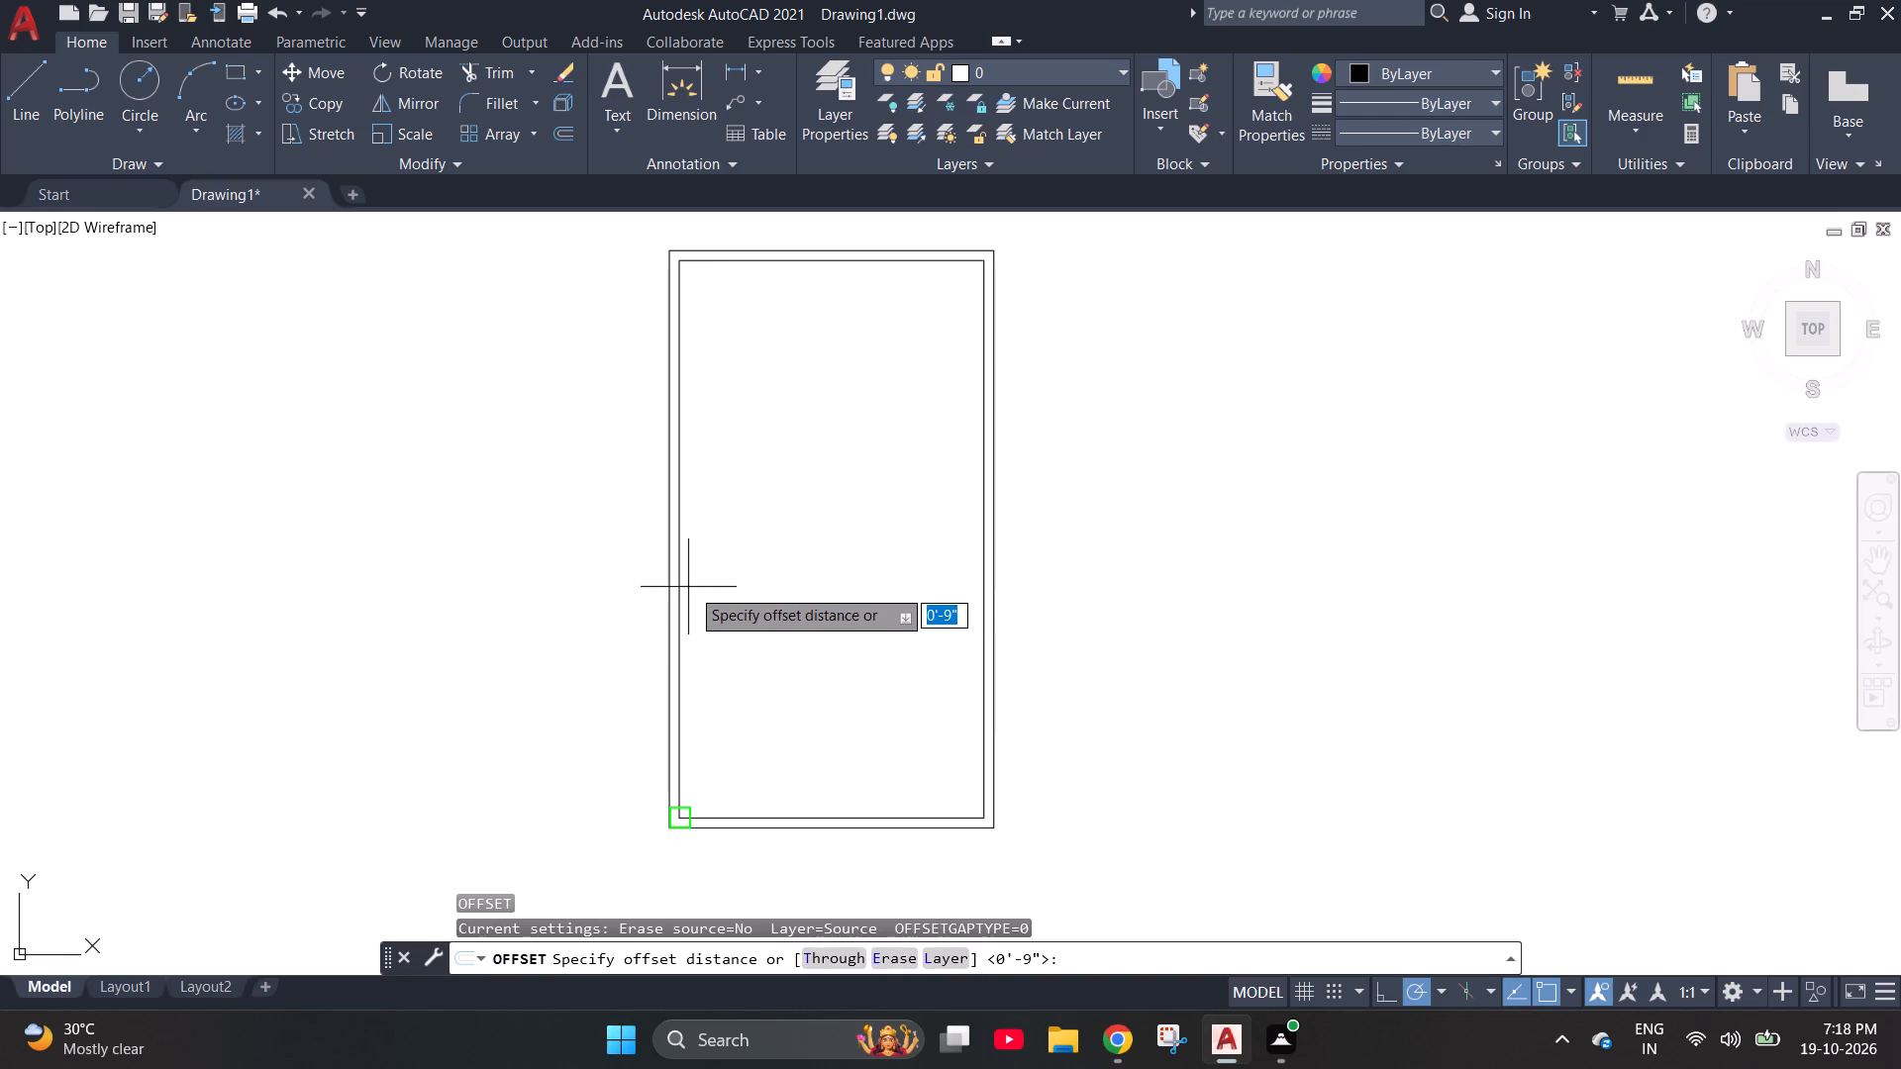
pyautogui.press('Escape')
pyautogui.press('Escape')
# Offset the left long line of the inner wall outline 4'8" toward the plan's interior.
pyautogui.press('o')
pyautogui.press('Return')
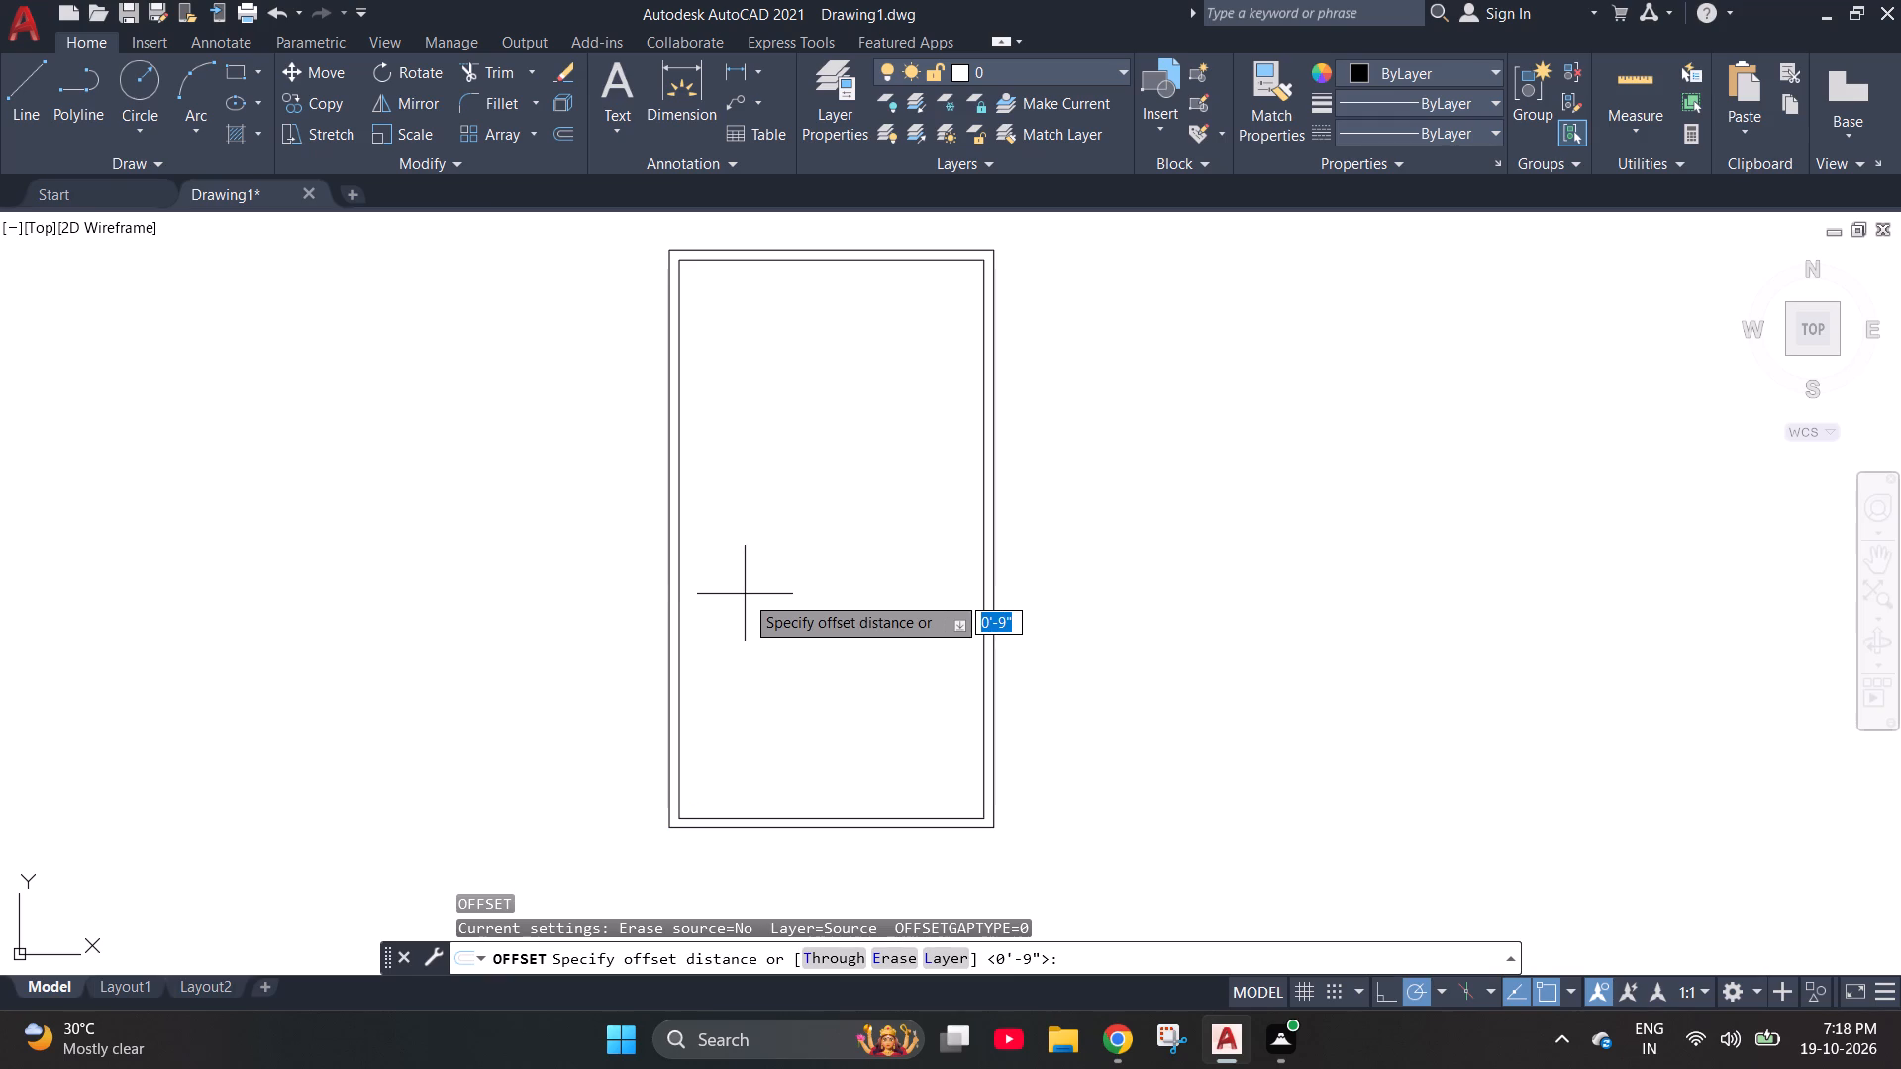
pyautogui.write('4\'8"')
pyautogui.press('Return')
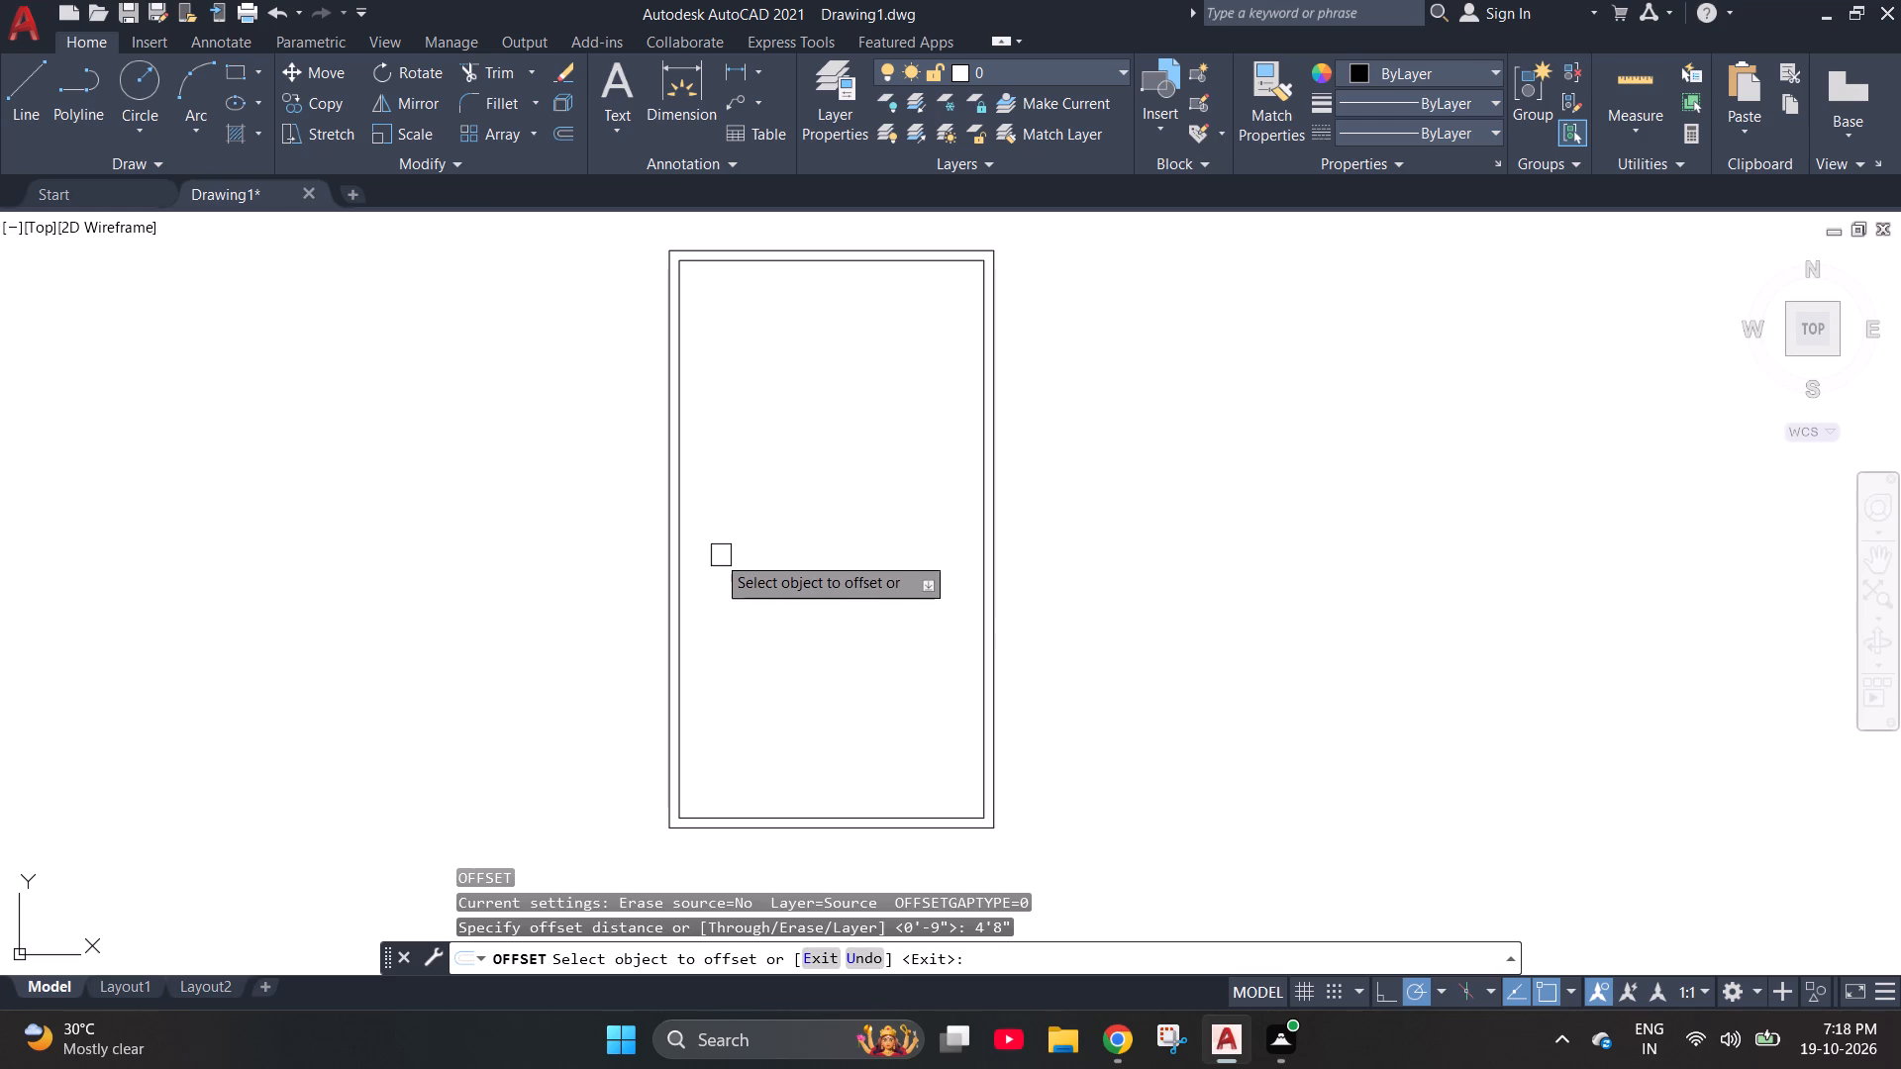
pyautogui.click(679, 534)
pyautogui.click(829, 528)
pyautogui.press('Escape')
pyautogui.press('Escape')
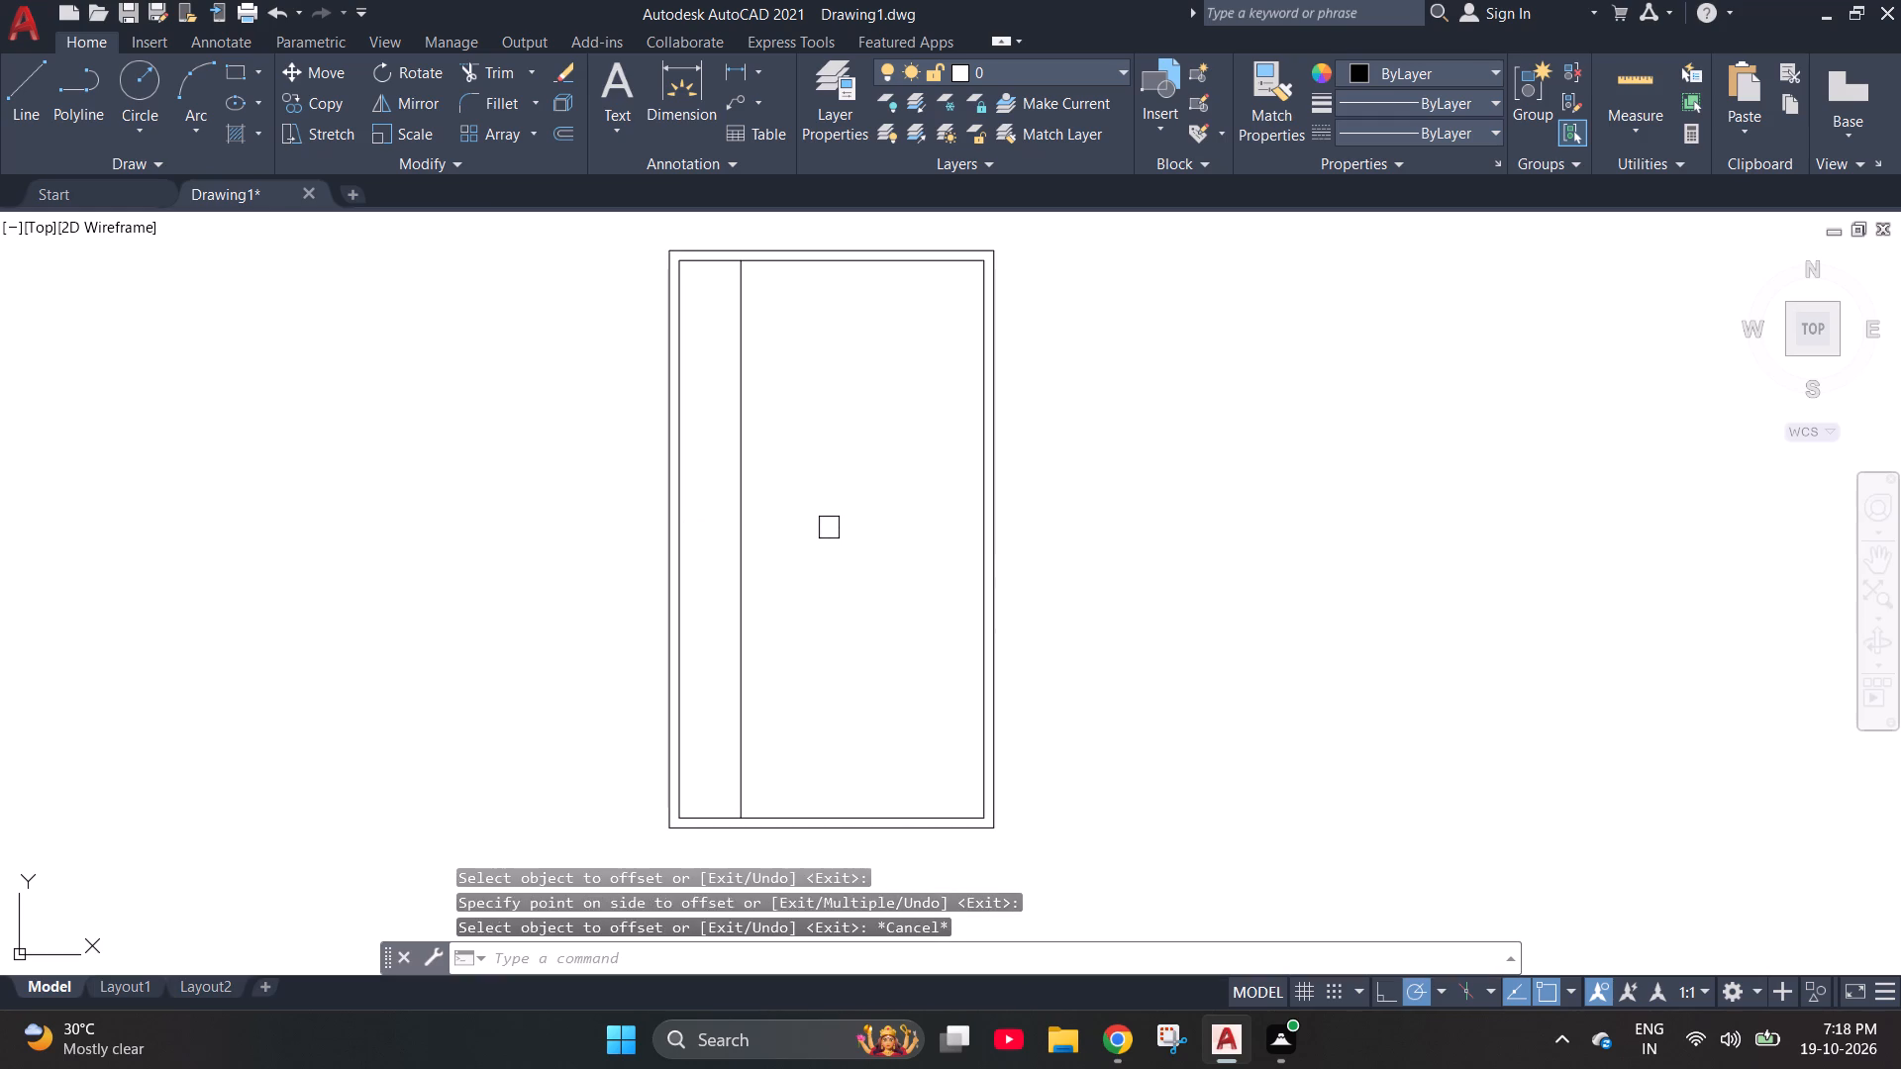
pyautogui.press('Escape')
pyautogui.press('Escape')
# Offset the new vertical line 4" away from the left wall to give the first partition its thickness.
pyautogui.press('o')
pyautogui.press('Return')
pyautogui.write('4"')
pyautogui.press('Return')
pyautogui.click(739, 612)
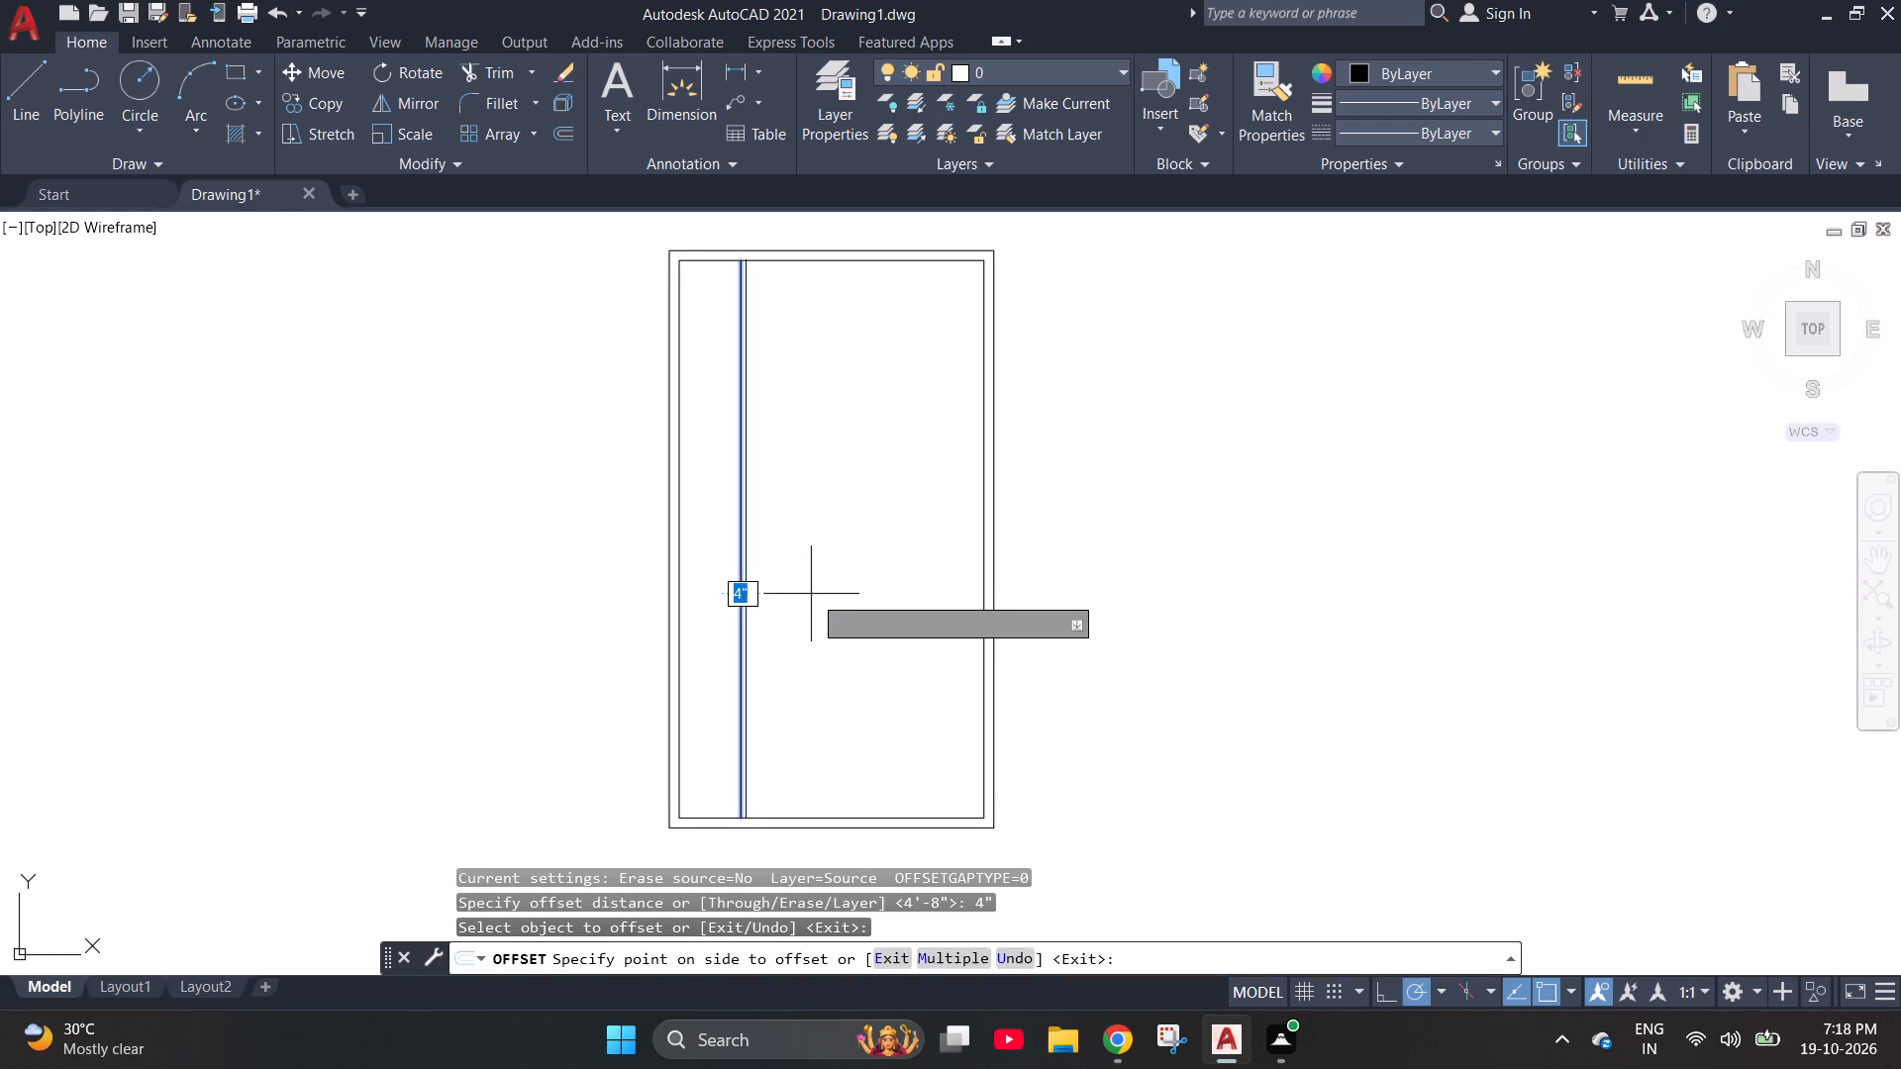
pyautogui.click(818, 592)
pyautogui.press('`')
pyautogui.press('Escape')
pyautogui.press('Escape')
pyautogui.press('Escape')
pyautogui.press('Escape')
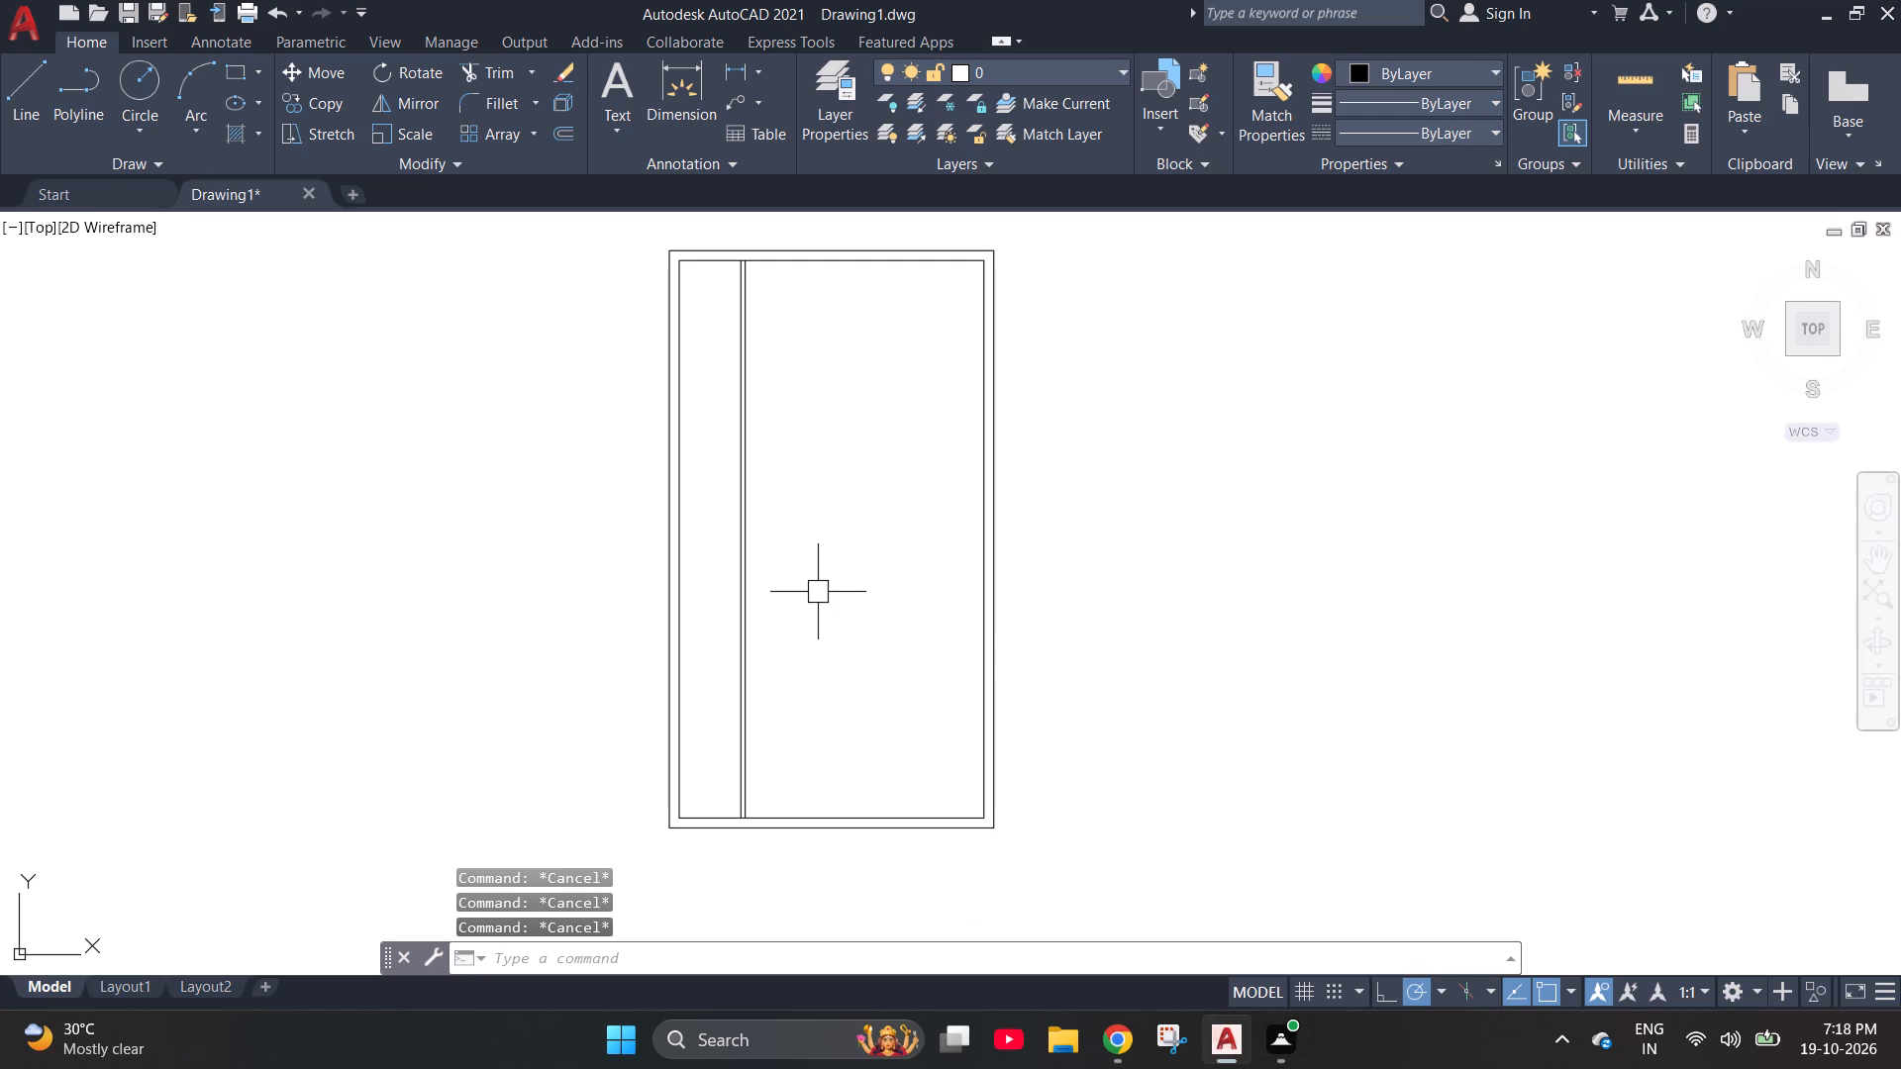
pyautogui.press('Escape')
# Quick-measure the clear width between the left inner wall line and the first partition.
pyautogui.click(1622, 64)
pyautogui.scroll(3, 698, 342)
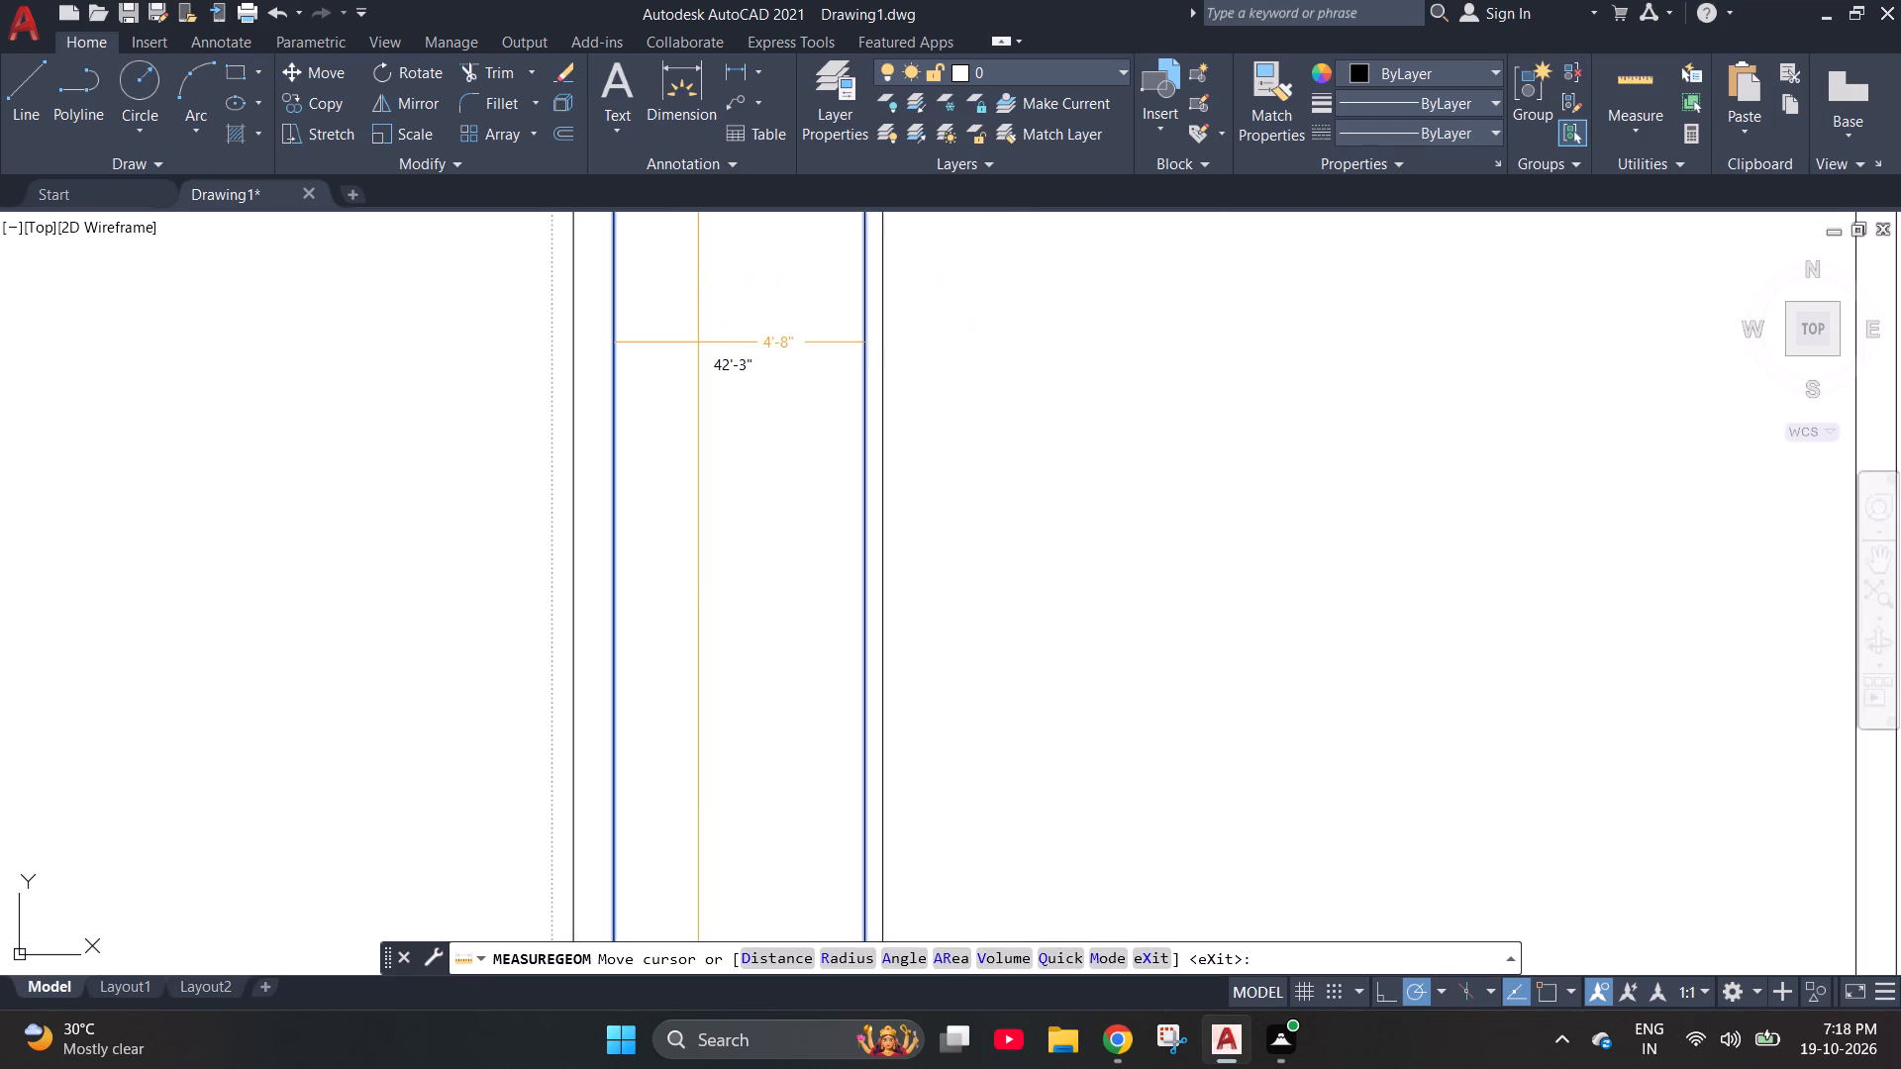
pyautogui.press('Escape')
pyautogui.scroll(-2, 659, 584)
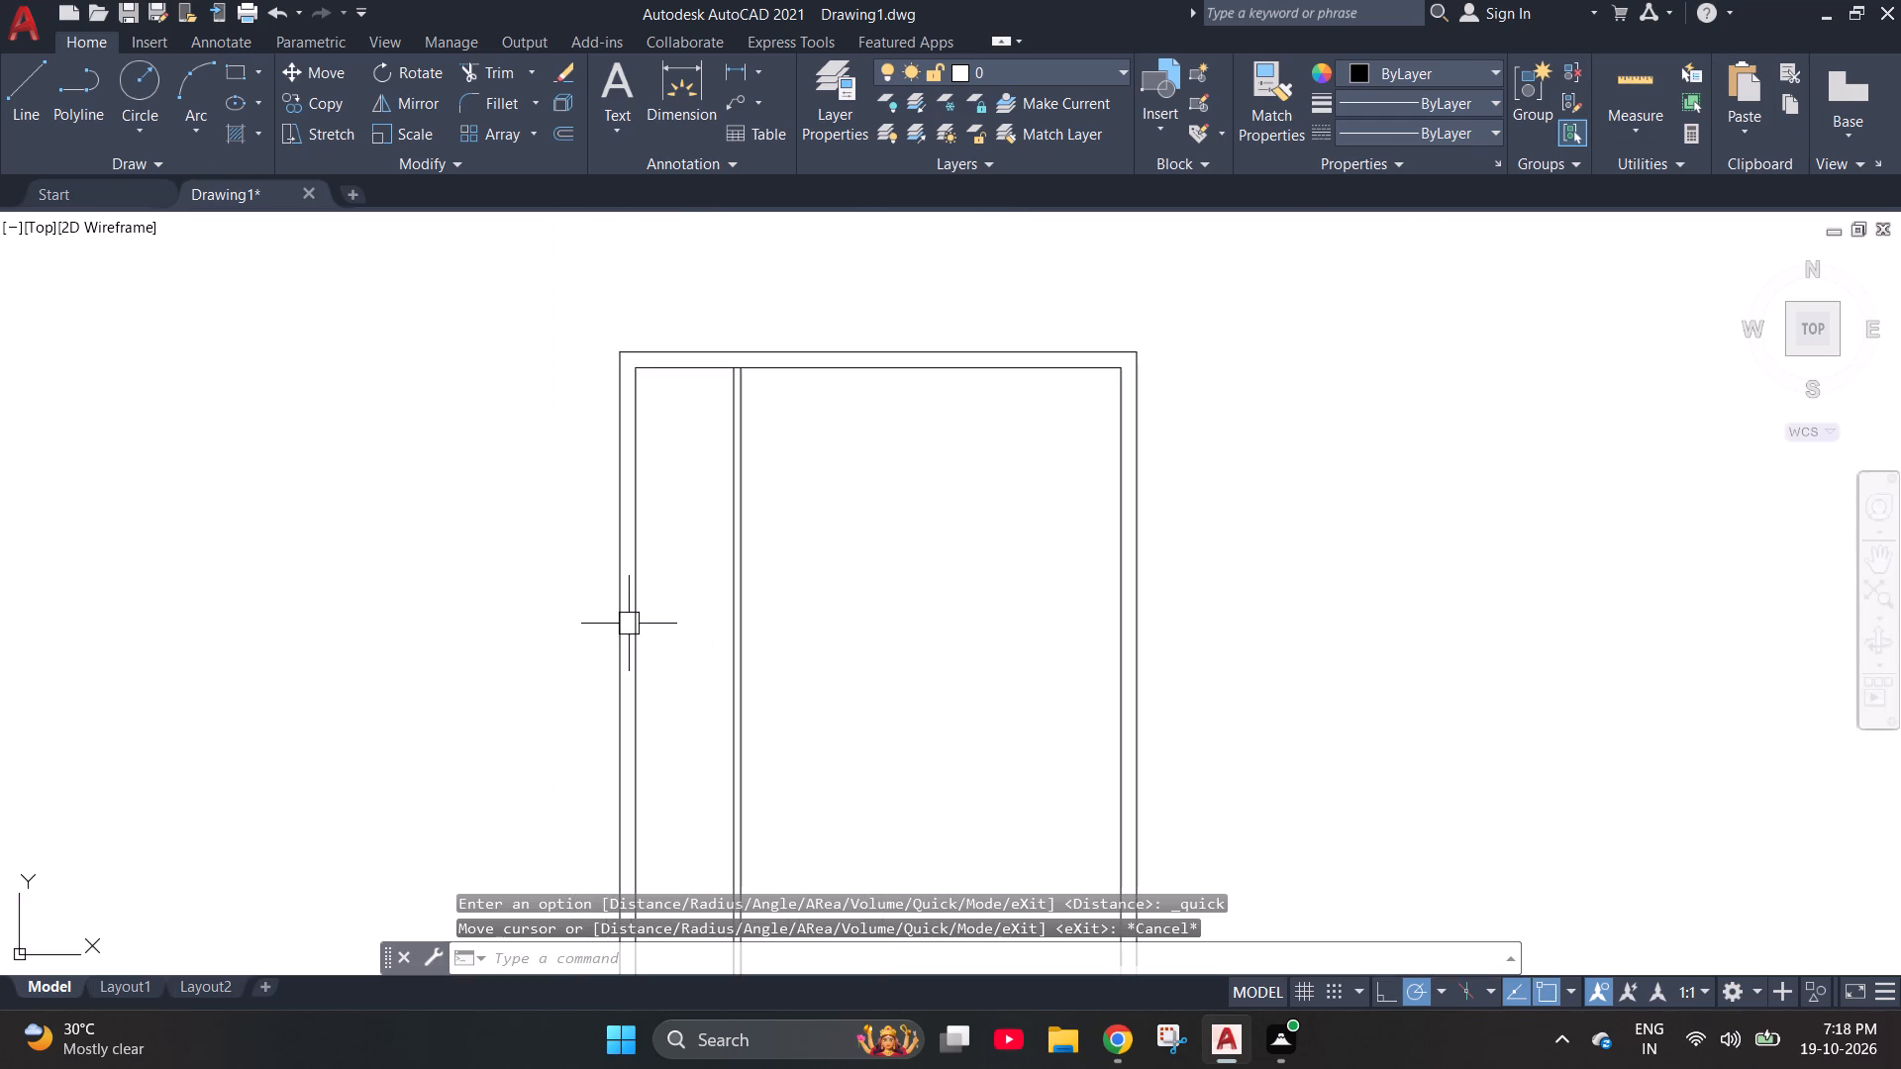
pyautogui.press('Escape')
pyautogui.press('Escape')
# Offset the right-hand line of the first partition 7' toward the right wall.
pyautogui.press('o')
pyautogui.press('Return')
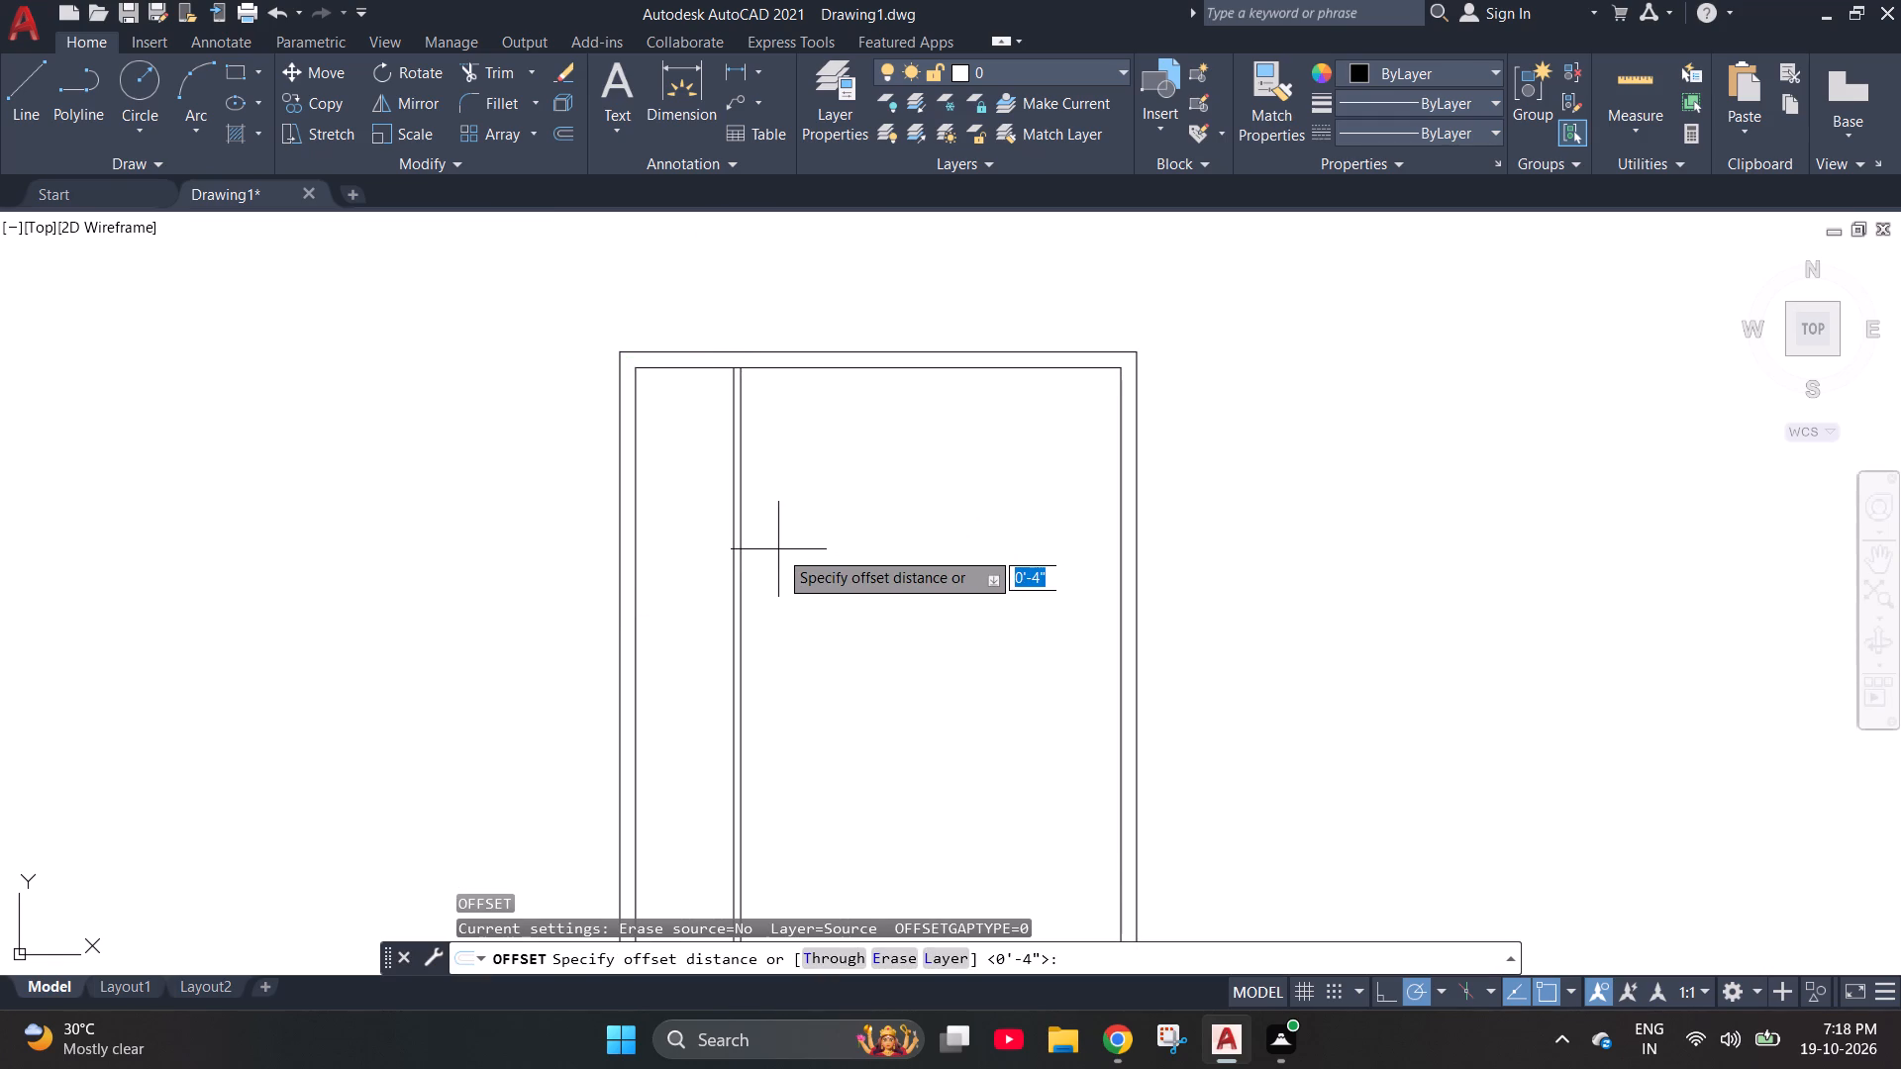
pyautogui.write("7'")
pyautogui.press('Return')
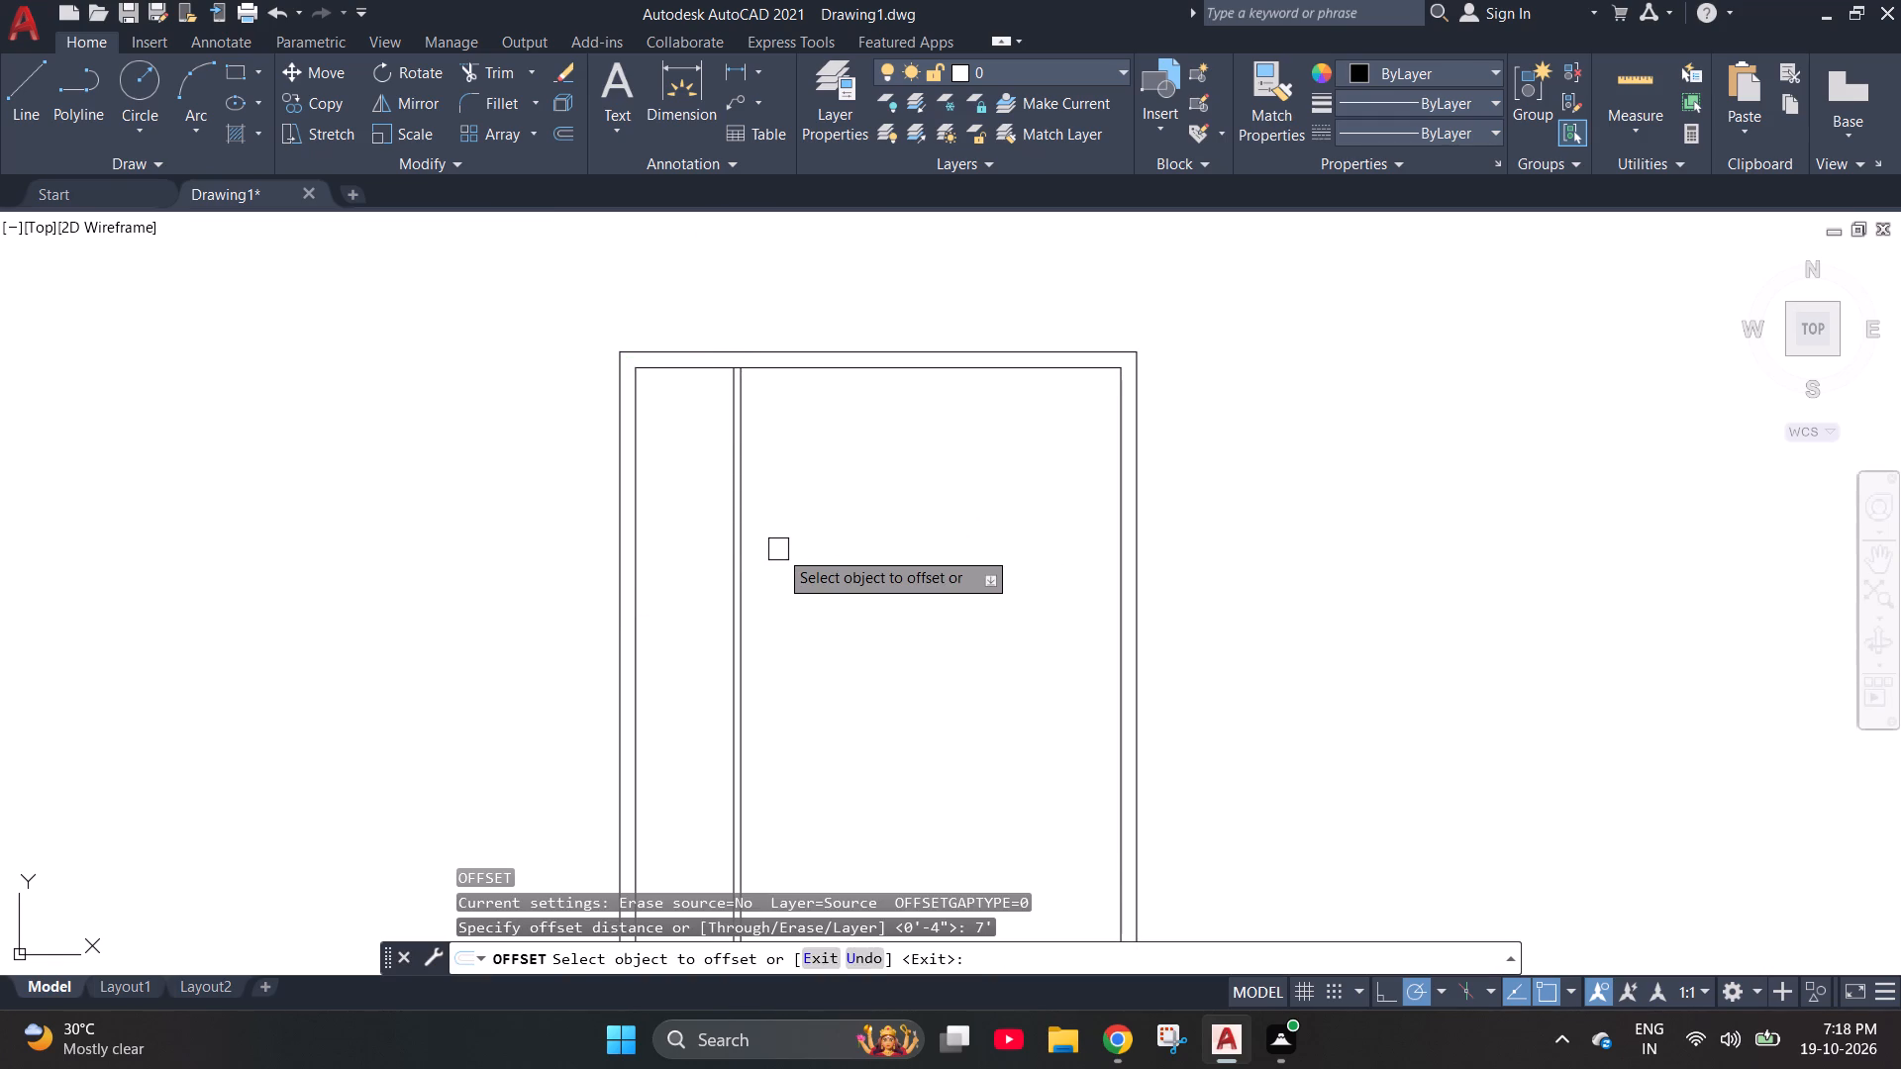
pyautogui.click(750, 456)
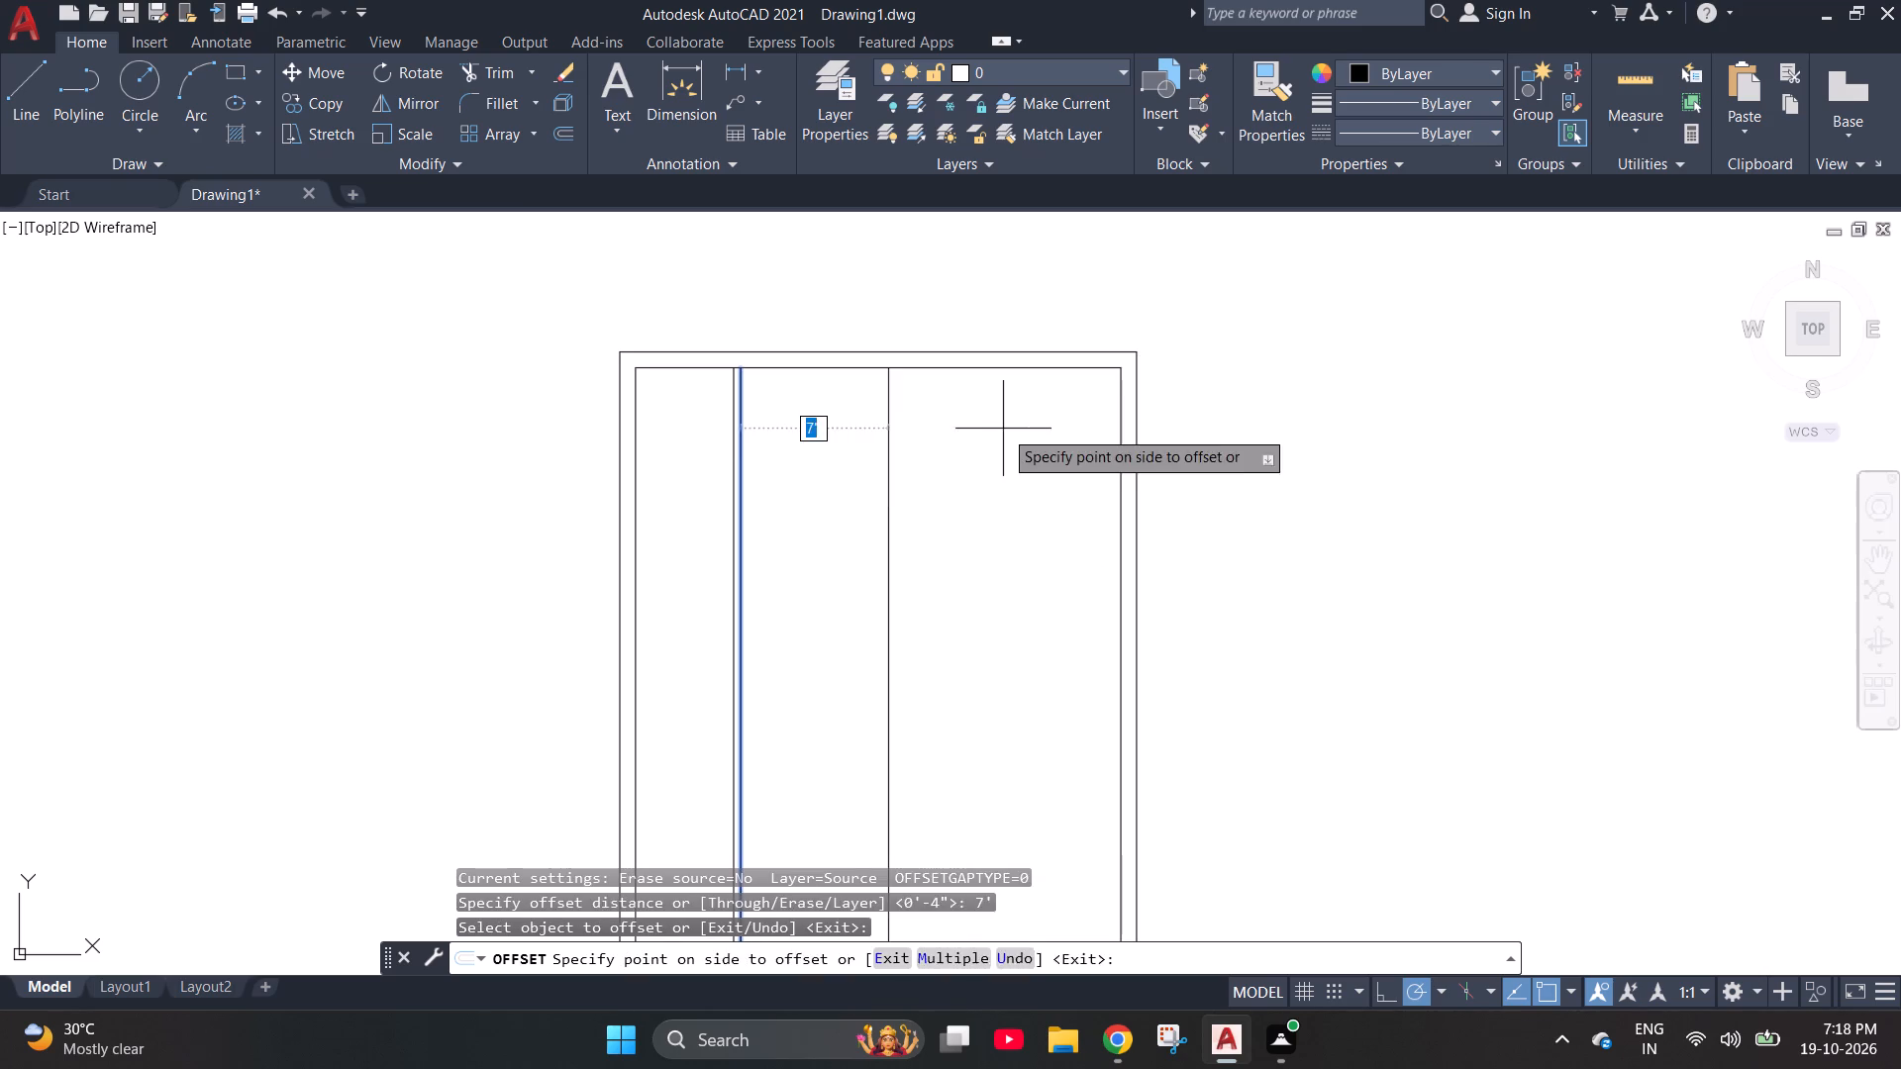
pyautogui.click(1003, 429)
pyautogui.press('Escape')
# Offset the latest vertical line 4" toward the right wall to form the second partition's thickness.
pyautogui.press('o')
pyautogui.press('Return')
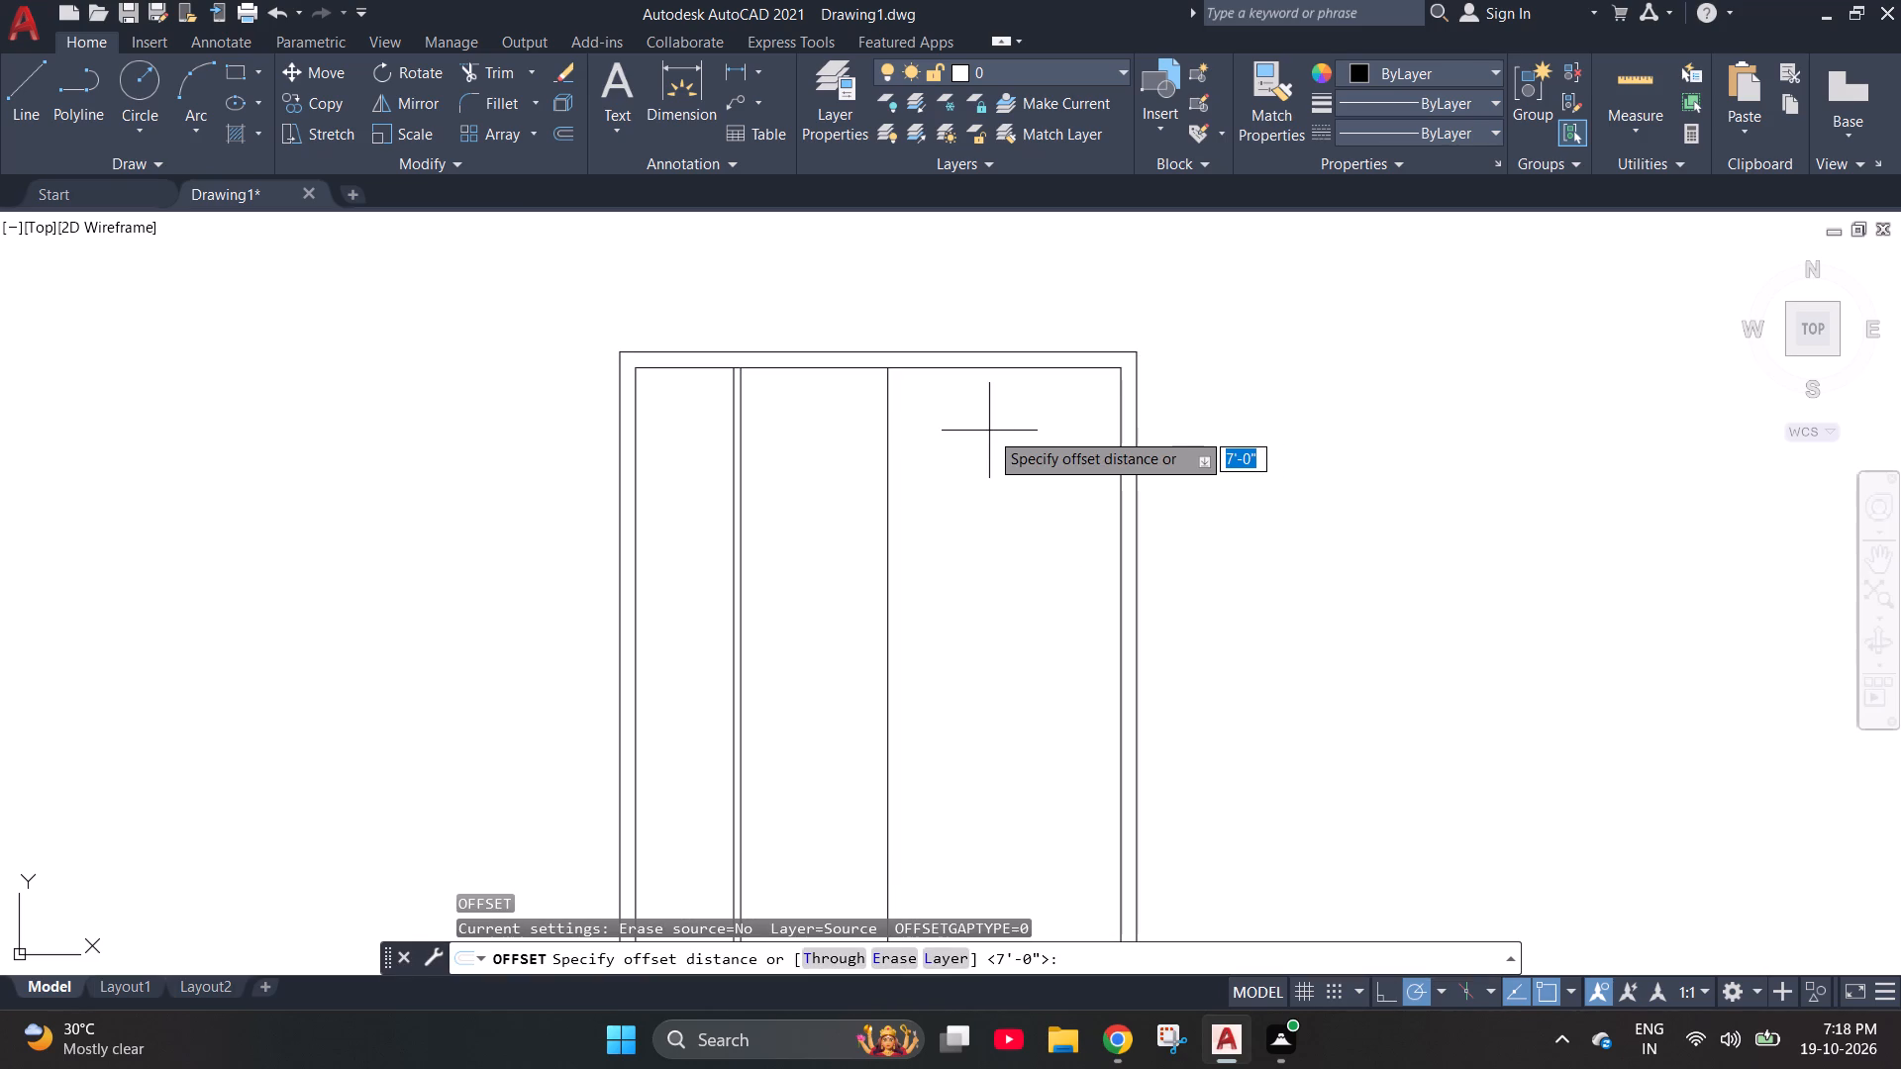
pyautogui.press('4')
pyautogui.hotkey('shift', '"')
pyautogui.press('Return')
pyautogui.moveTo(896, 589); pyautogui.dragTo(921, 589)
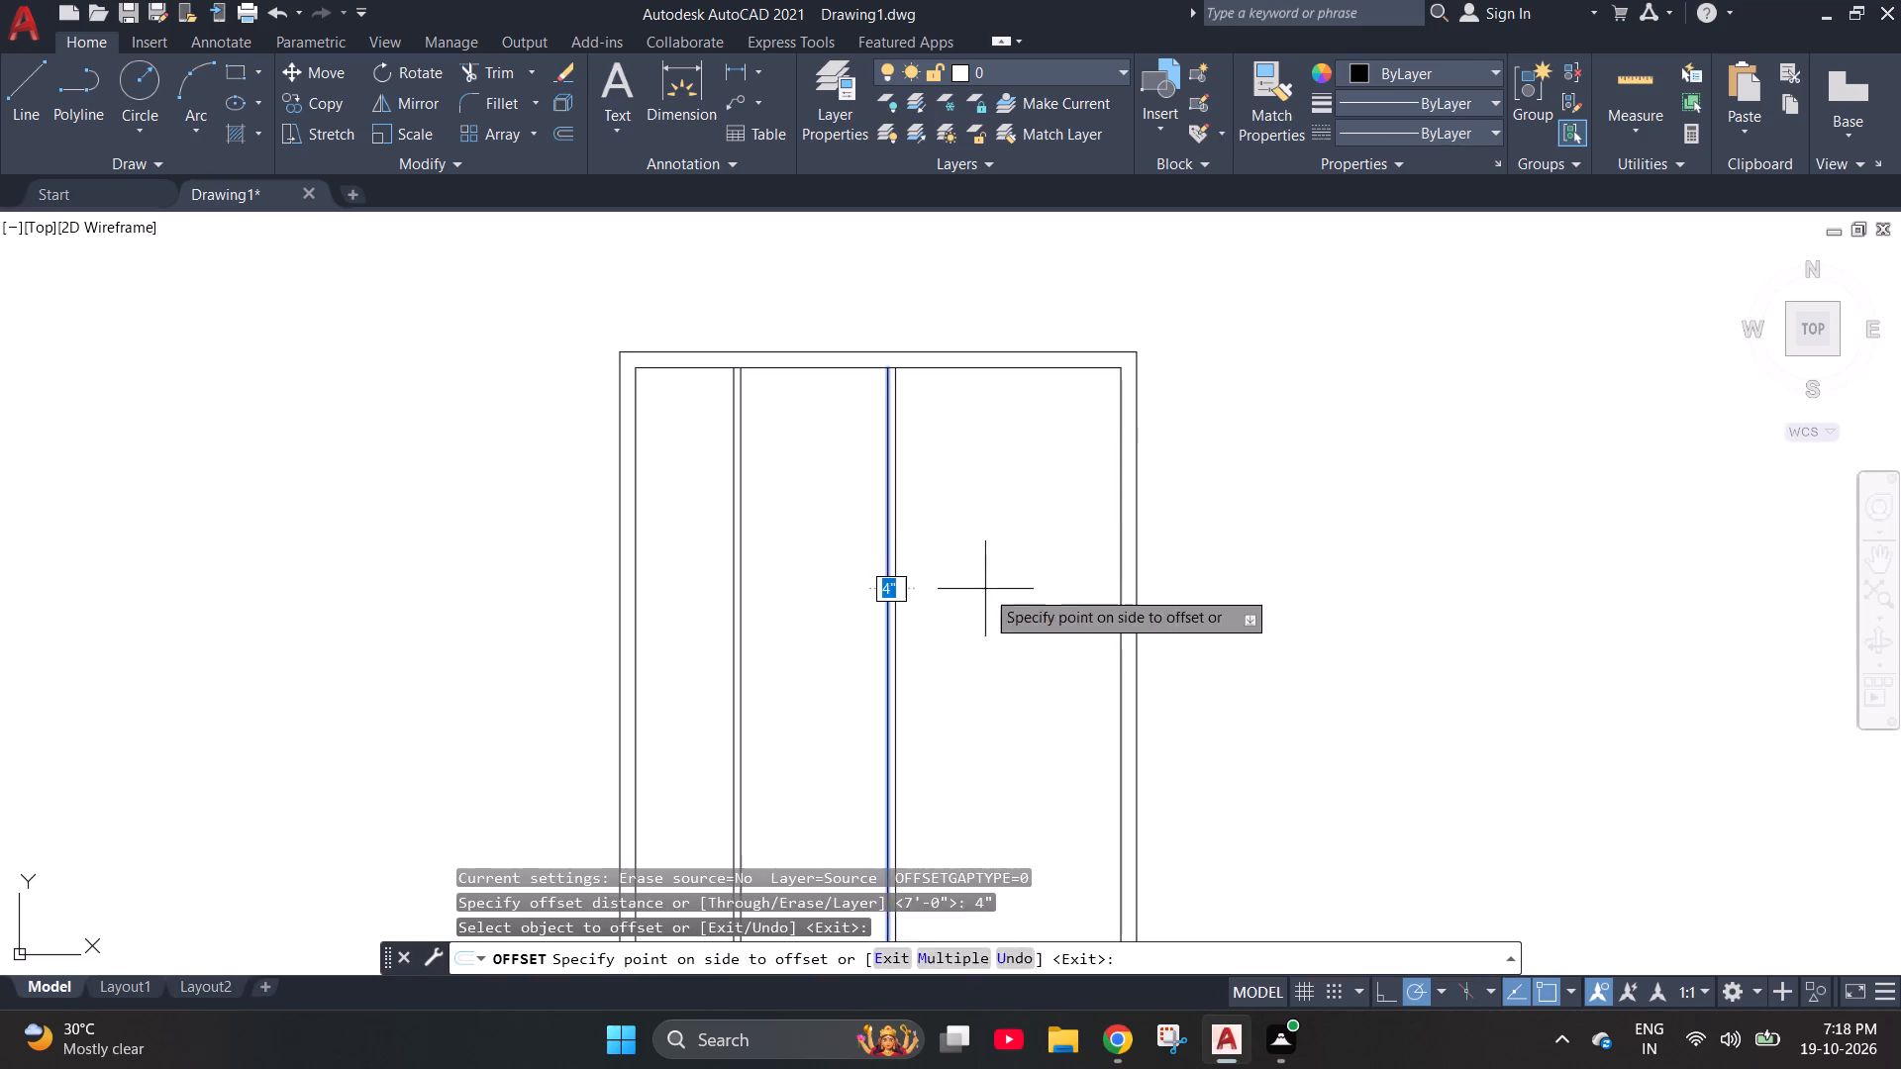
pyautogui.click(990, 589)
pyautogui.press('Escape')
pyautogui.press('Escape')
pyautogui.press('Escape')
pyautogui.press('Escape')
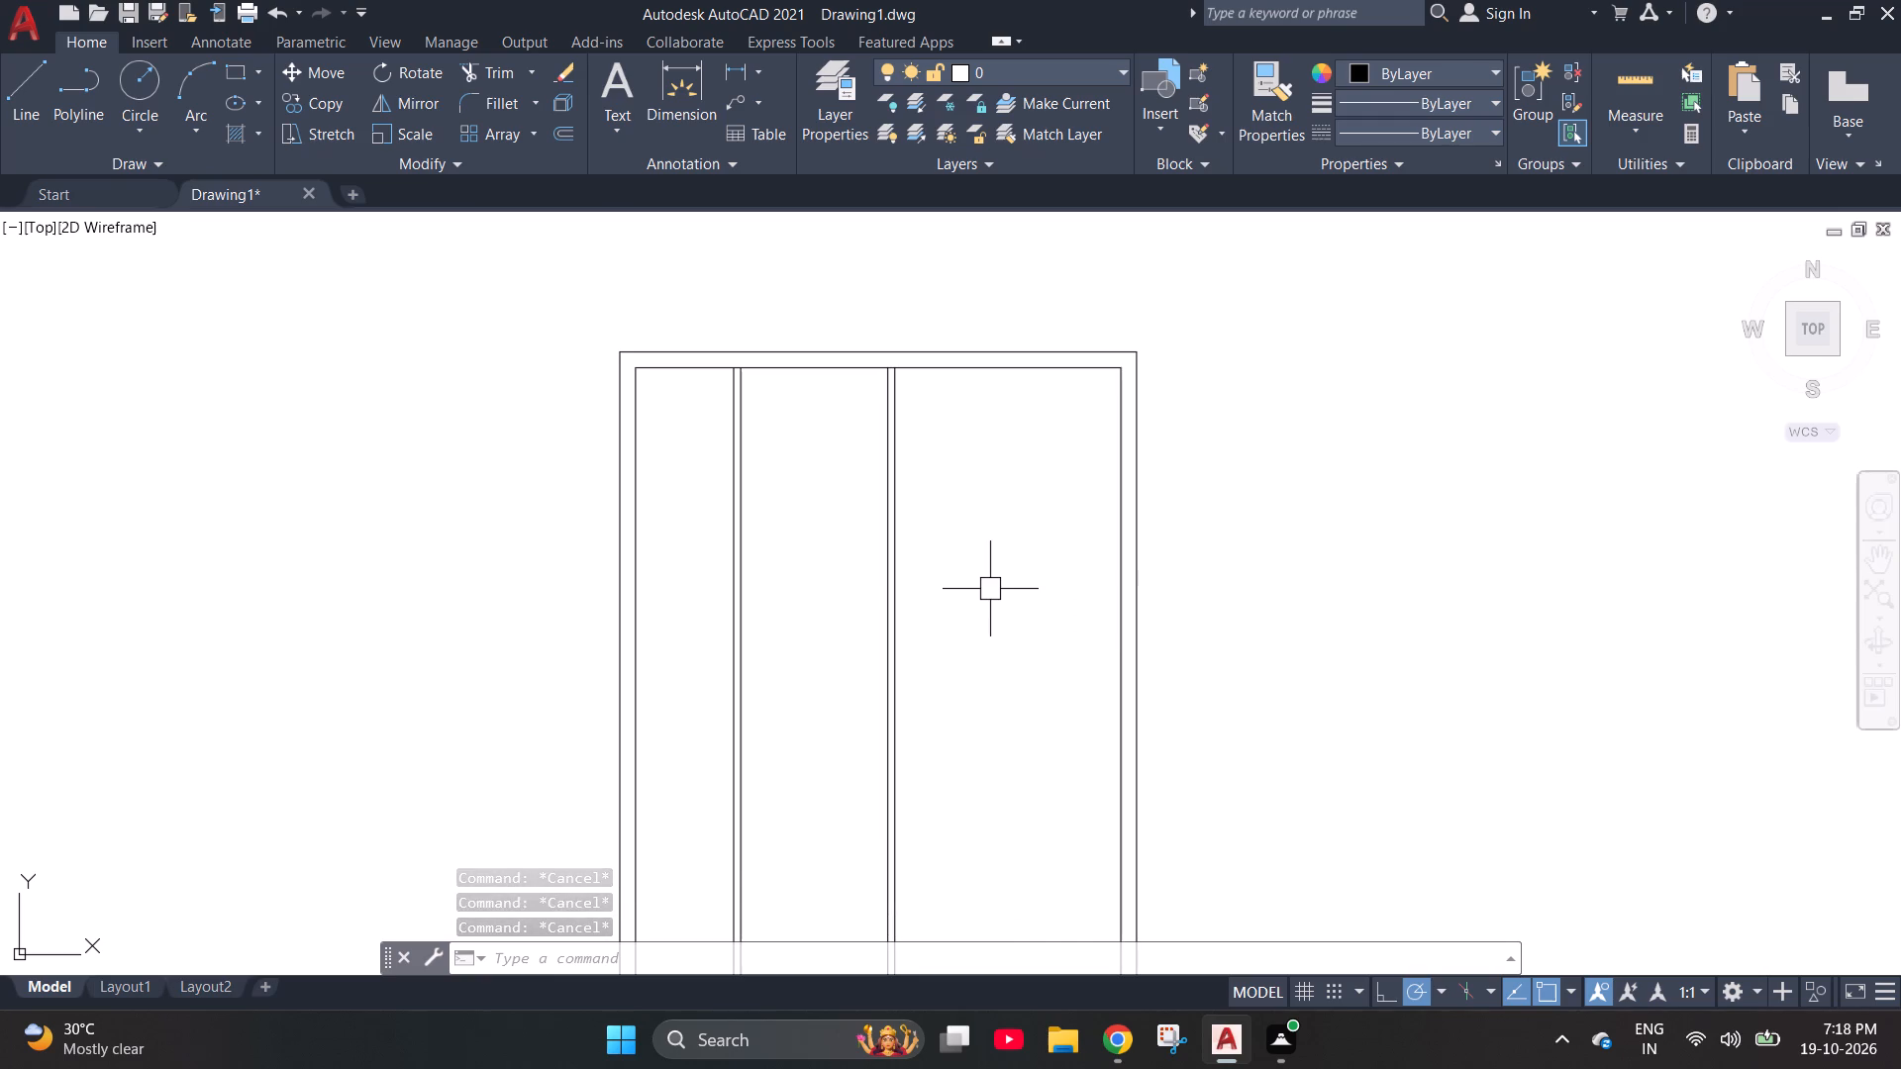
# Quick-measure the clear width between the second partition and the right inner wall line.
pyautogui.click(1639, 89)
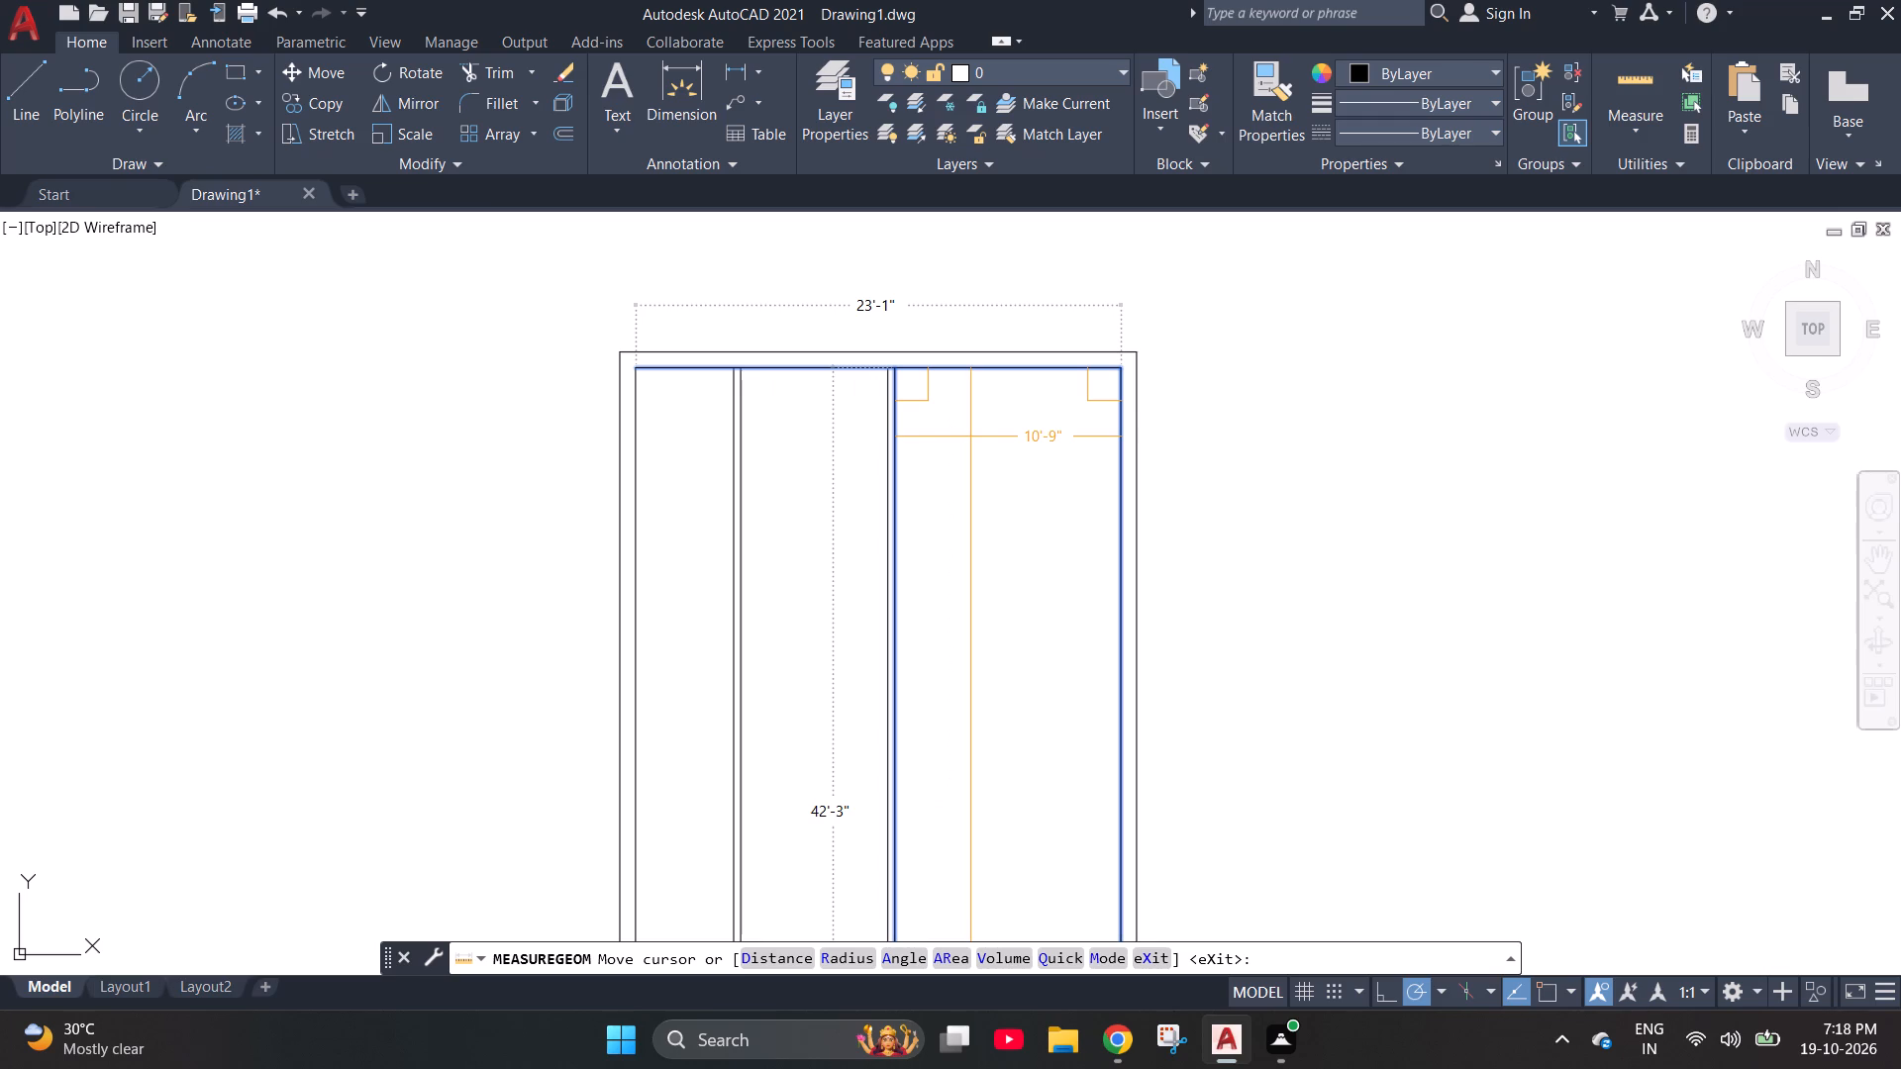
pyautogui.press('Escape')
pyautogui.press('Escape')
pyautogui.scroll(-1, 971, 437)
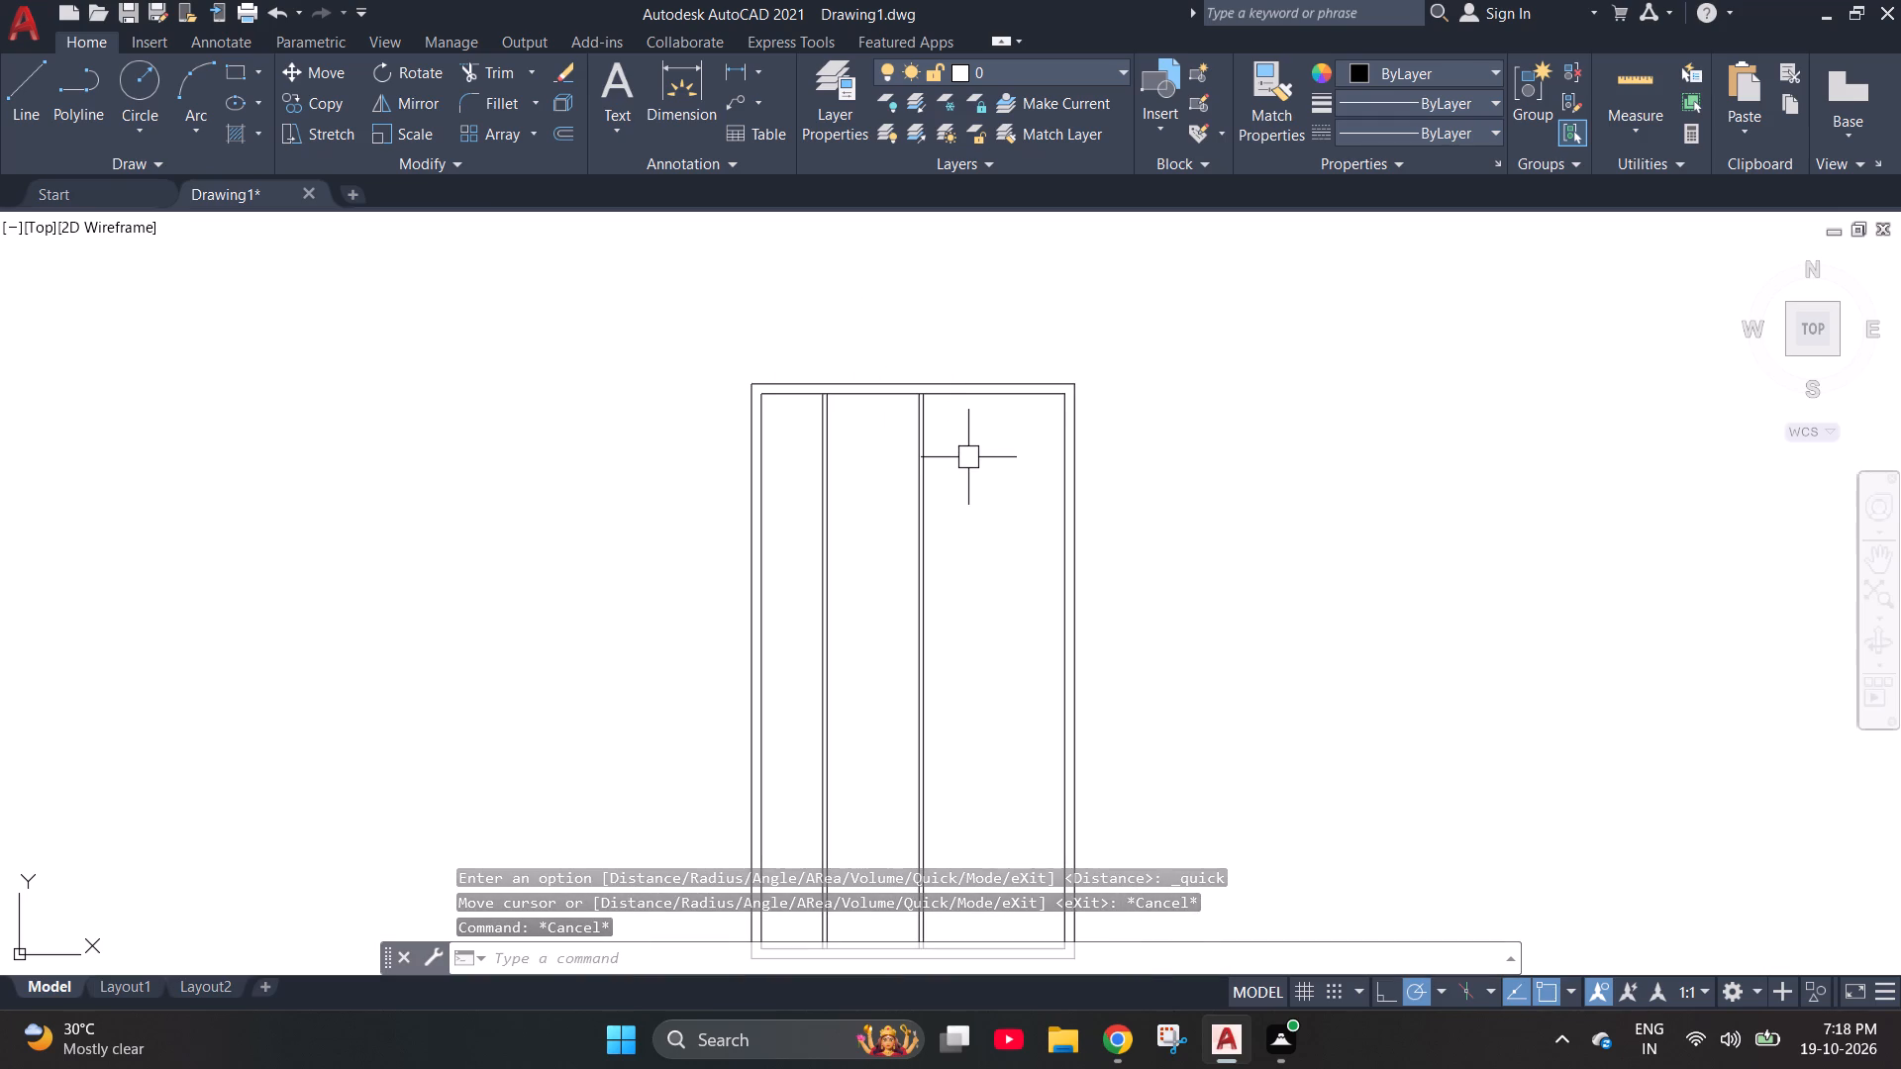
pyautogui.press('Escape')
pyautogui.press('Escape')
# Offset the right-hand line of the second partition 7' toward the right wall.
pyautogui.press('o')
pyautogui.press('Return')
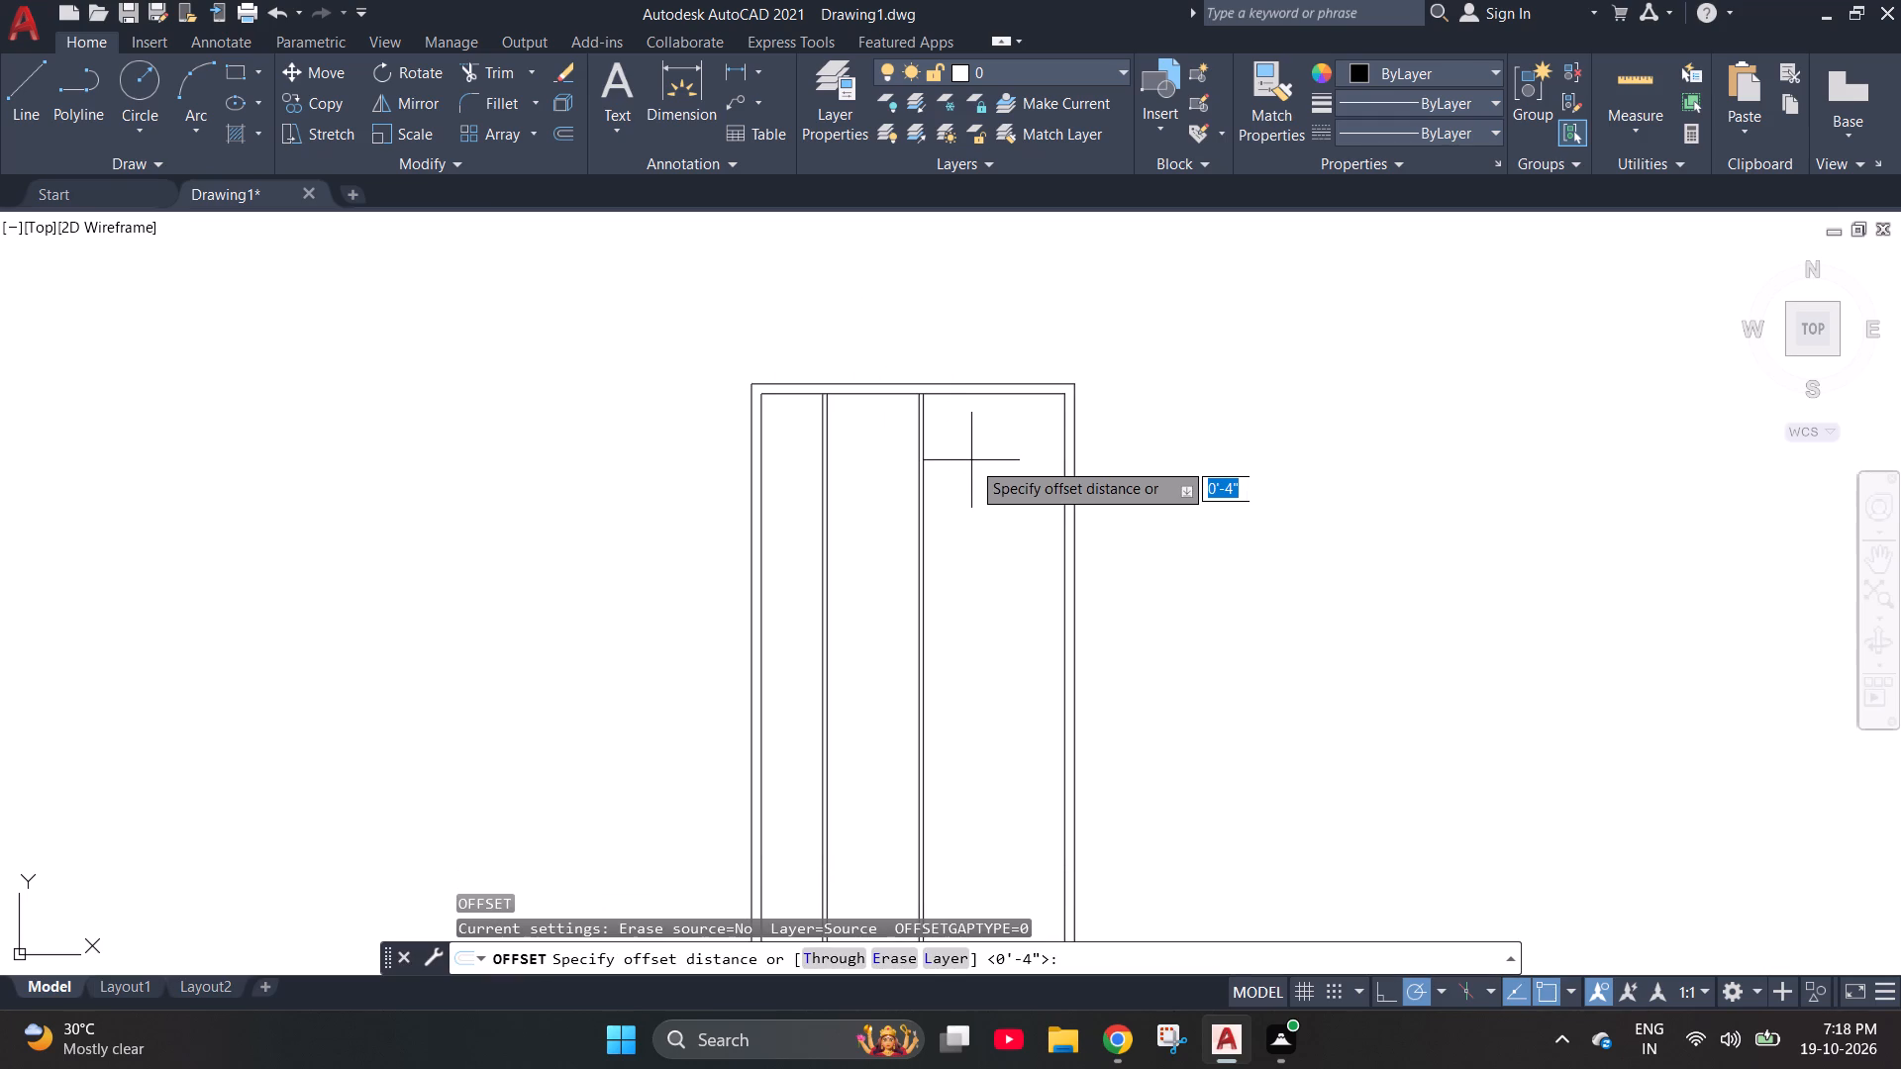
pyautogui.write("7'")
pyautogui.press('Return')
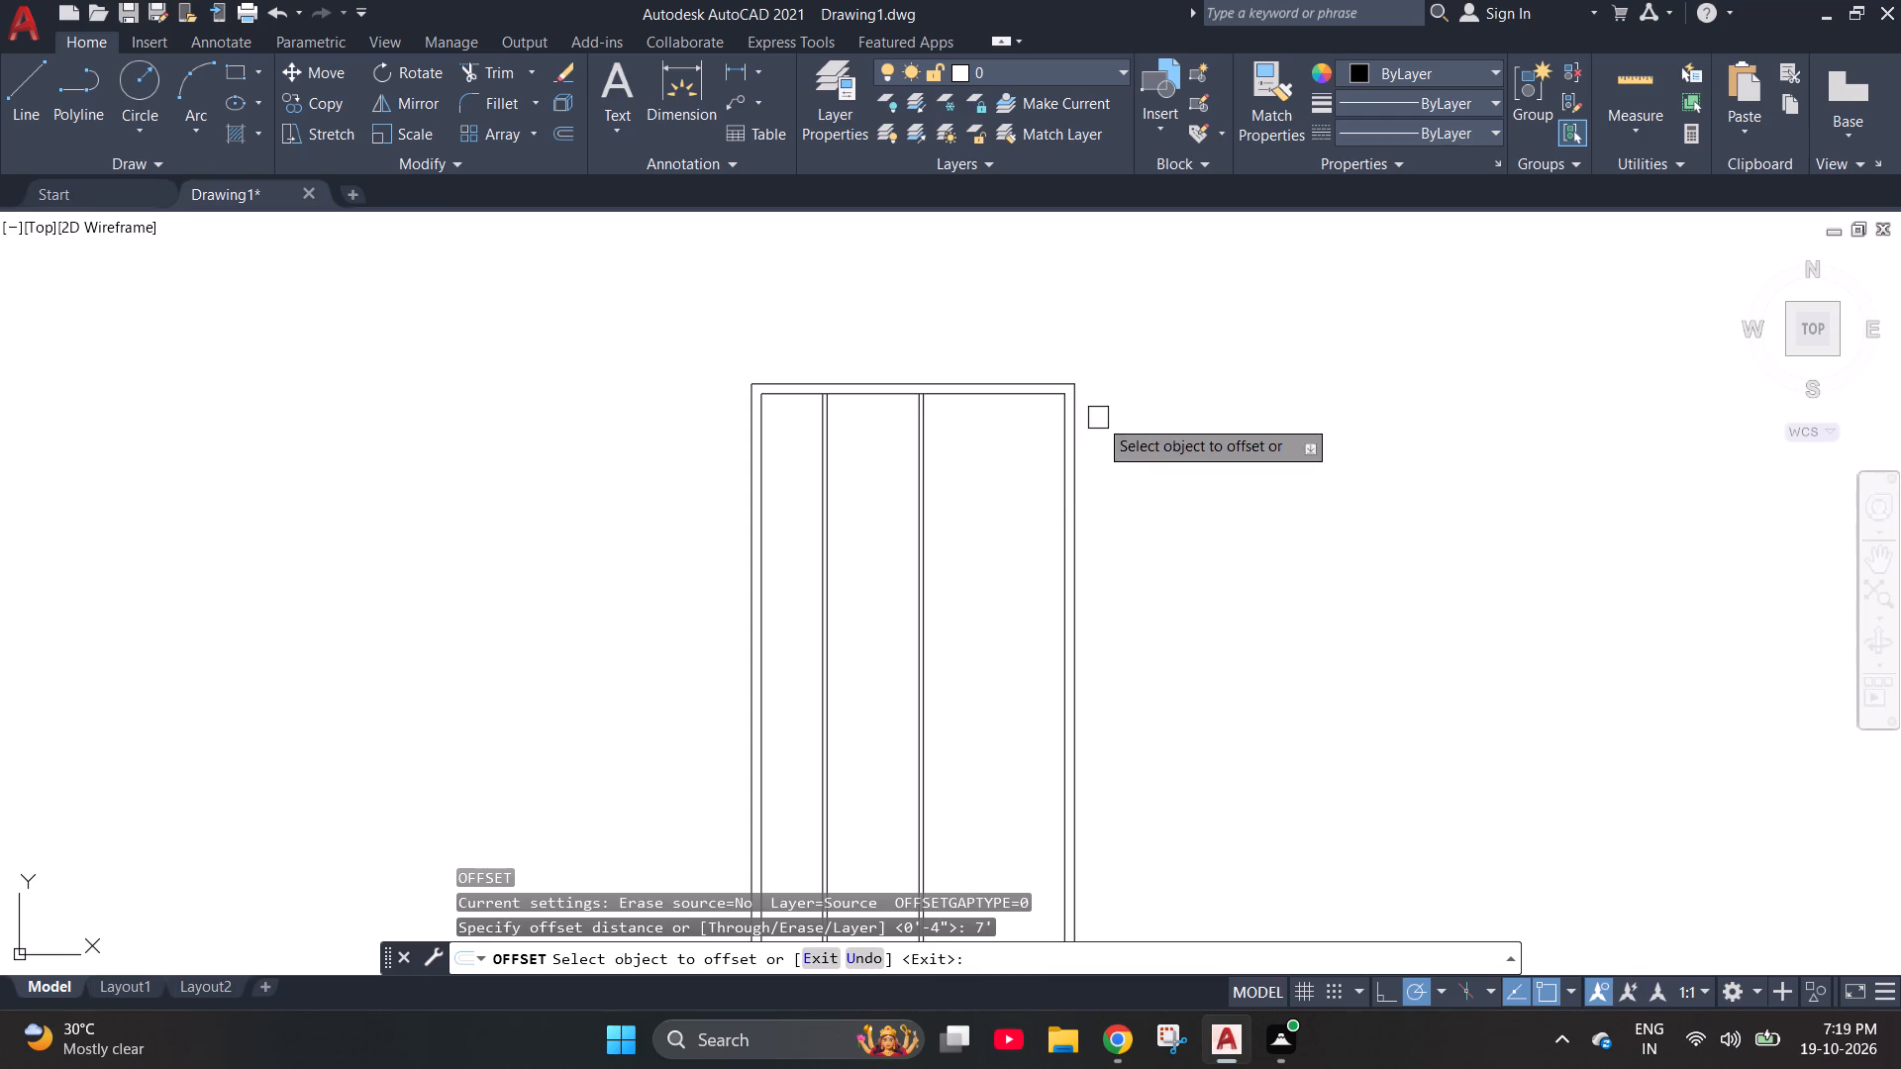
pyautogui.scroll(3, 909, 425)
pyautogui.click(958, 438)
pyautogui.click(1285, 443)
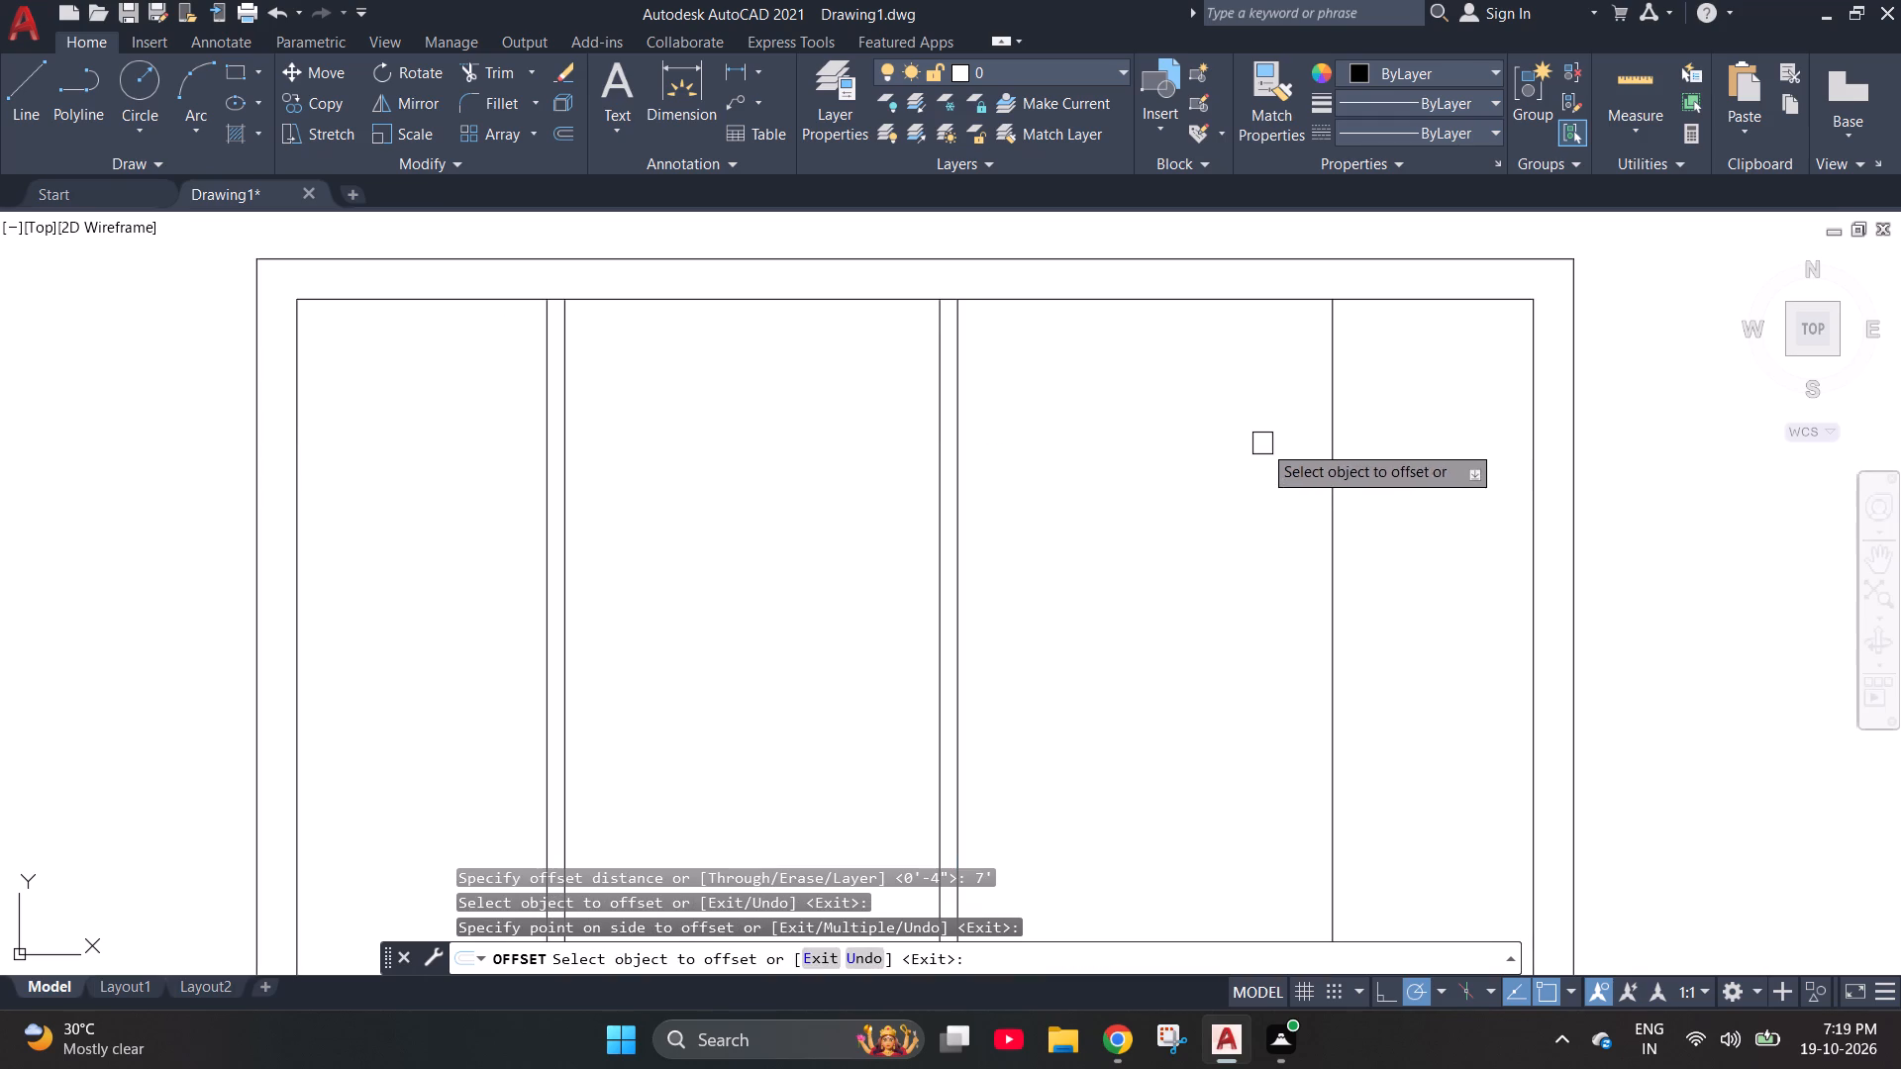
pyautogui.scroll(-3, 1059, 500)
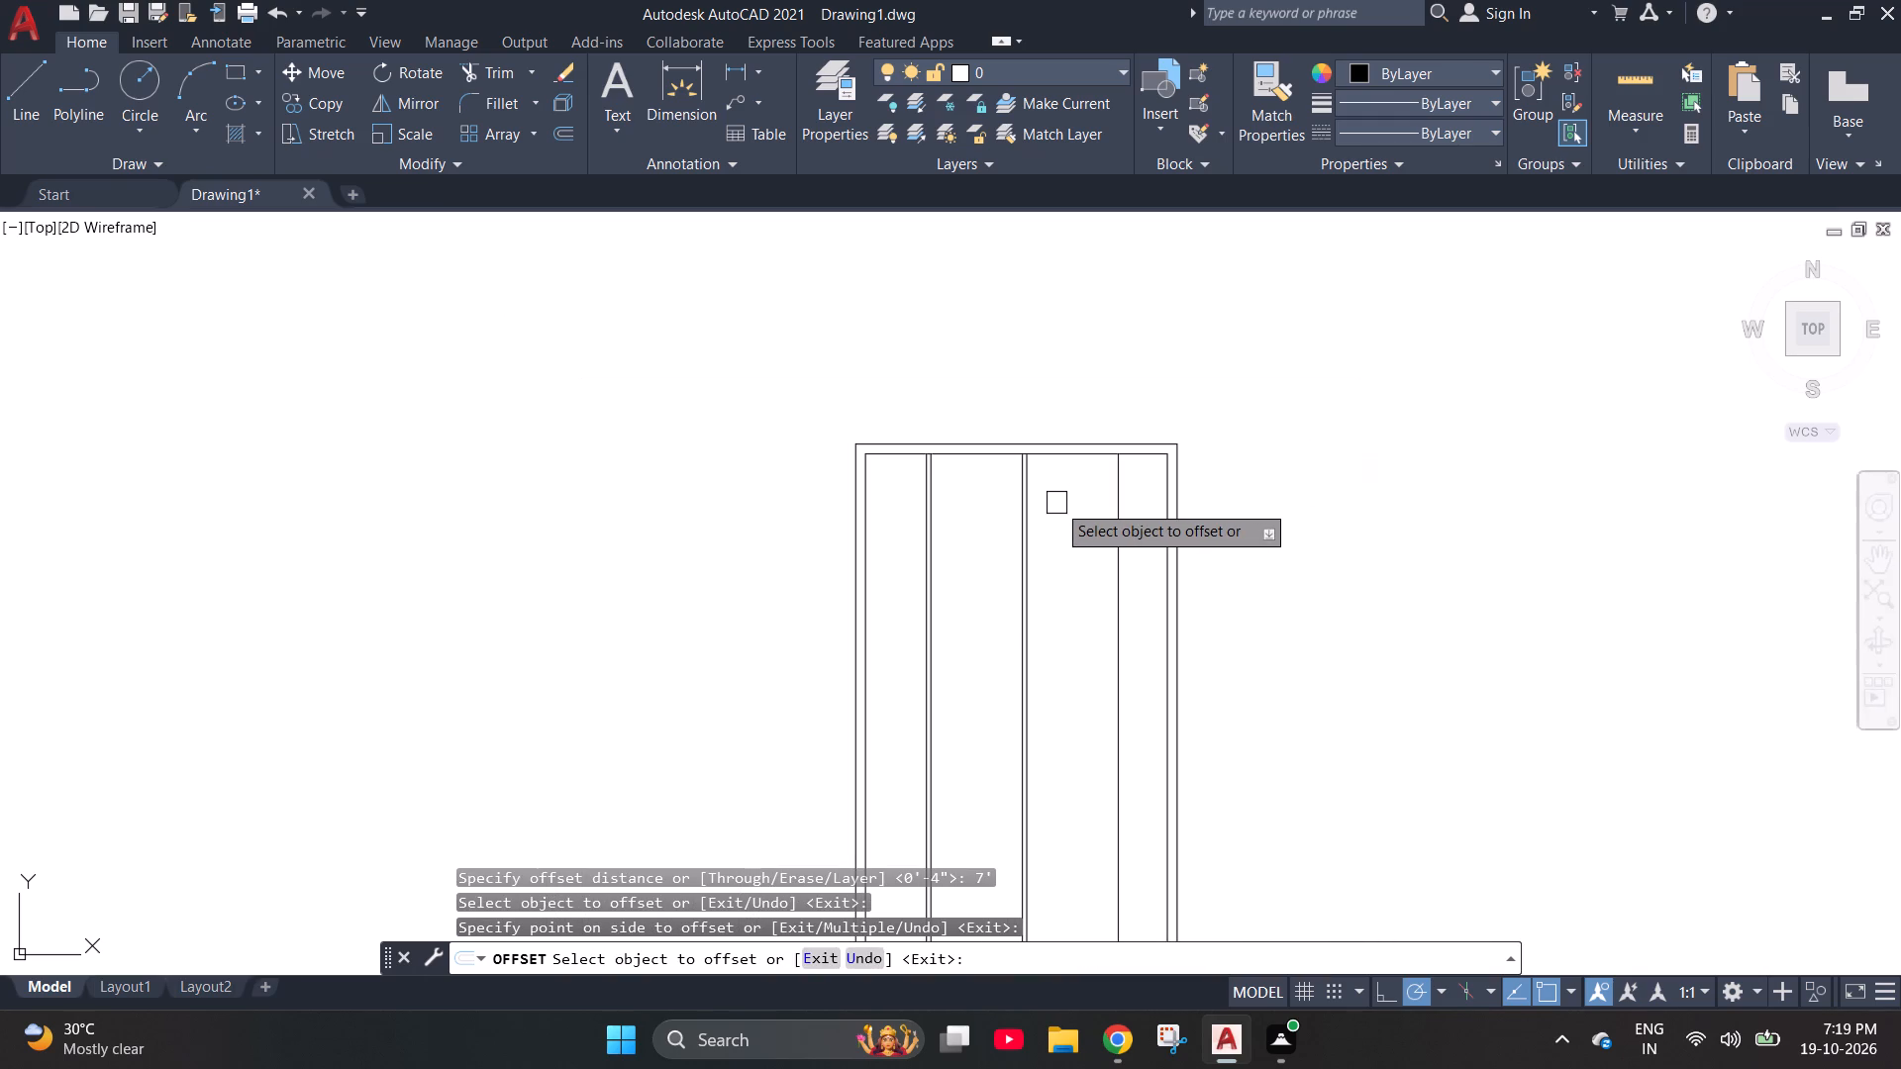
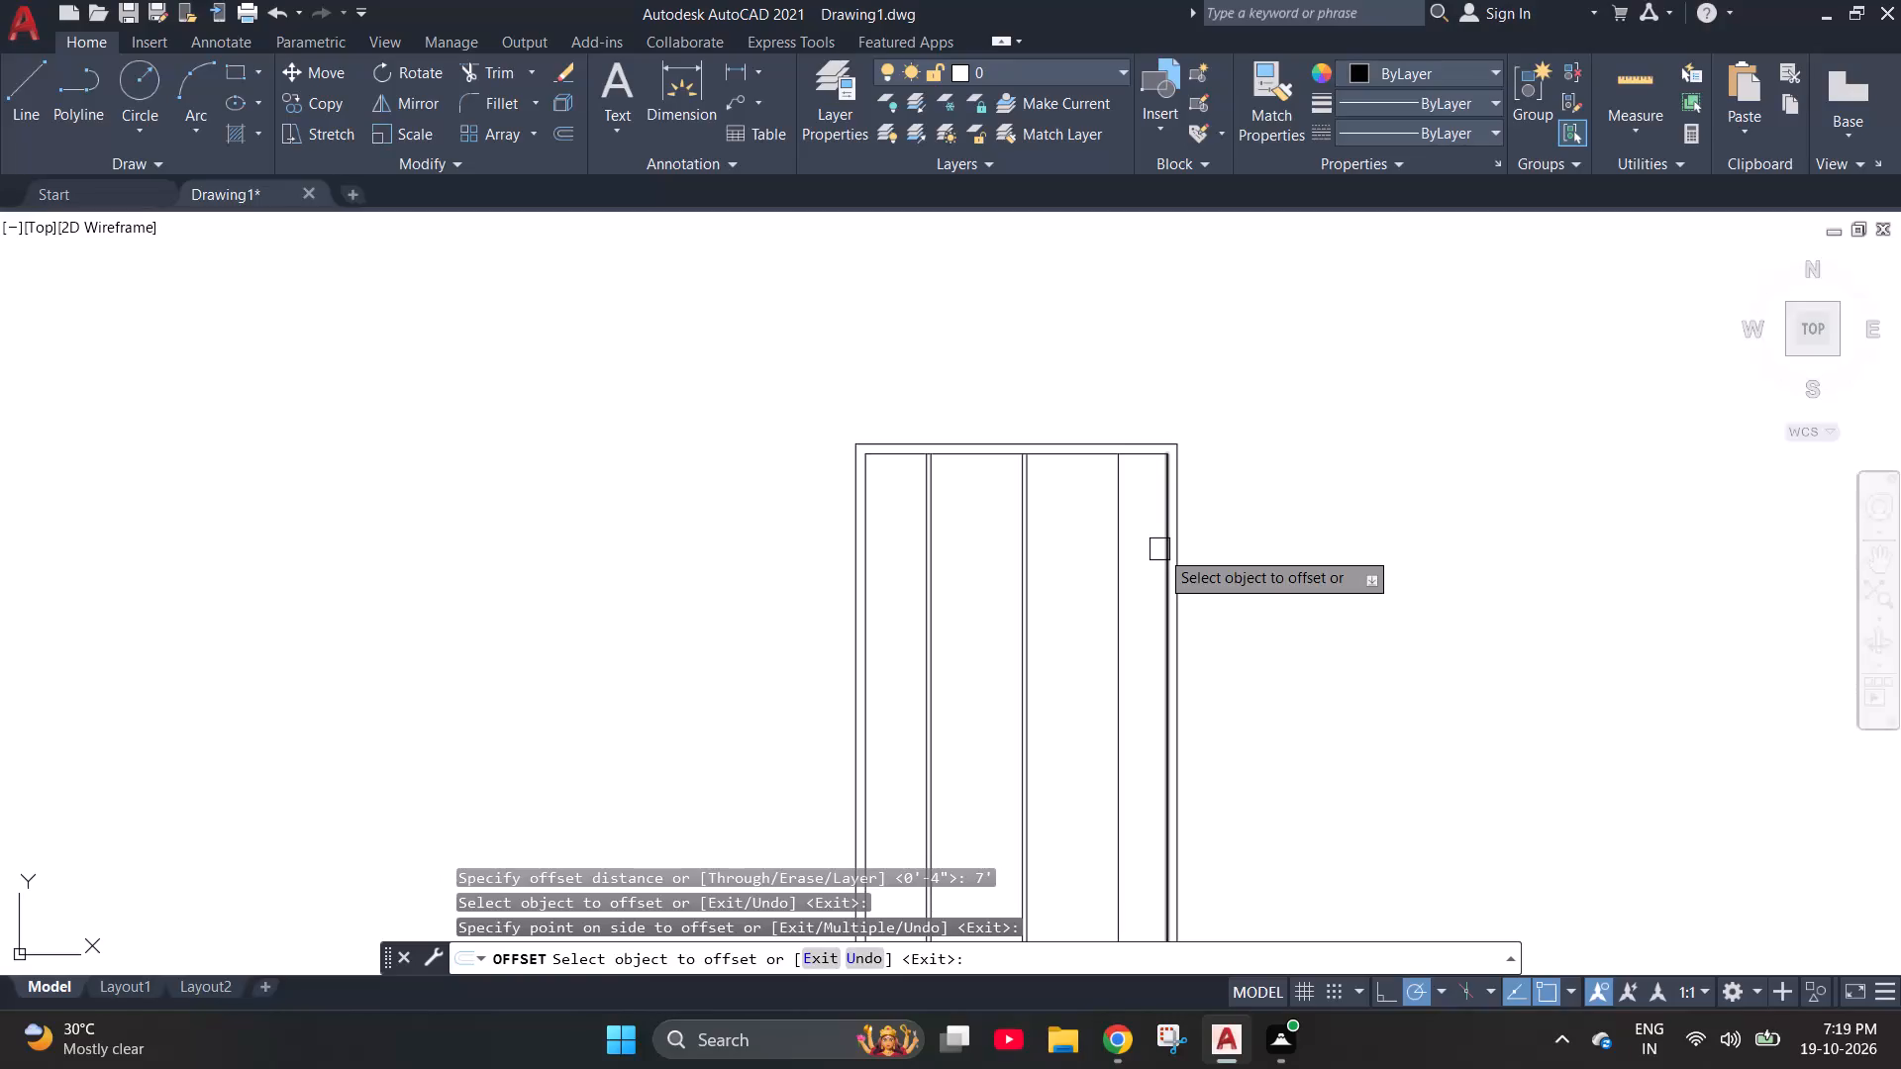
# Erase all the vertical partition lines between the left and right inner wall lines.
pyautogui.press('Escape')
pyautogui.press('Escape')
pyautogui.press('Escape')
pyautogui.press('Escape')
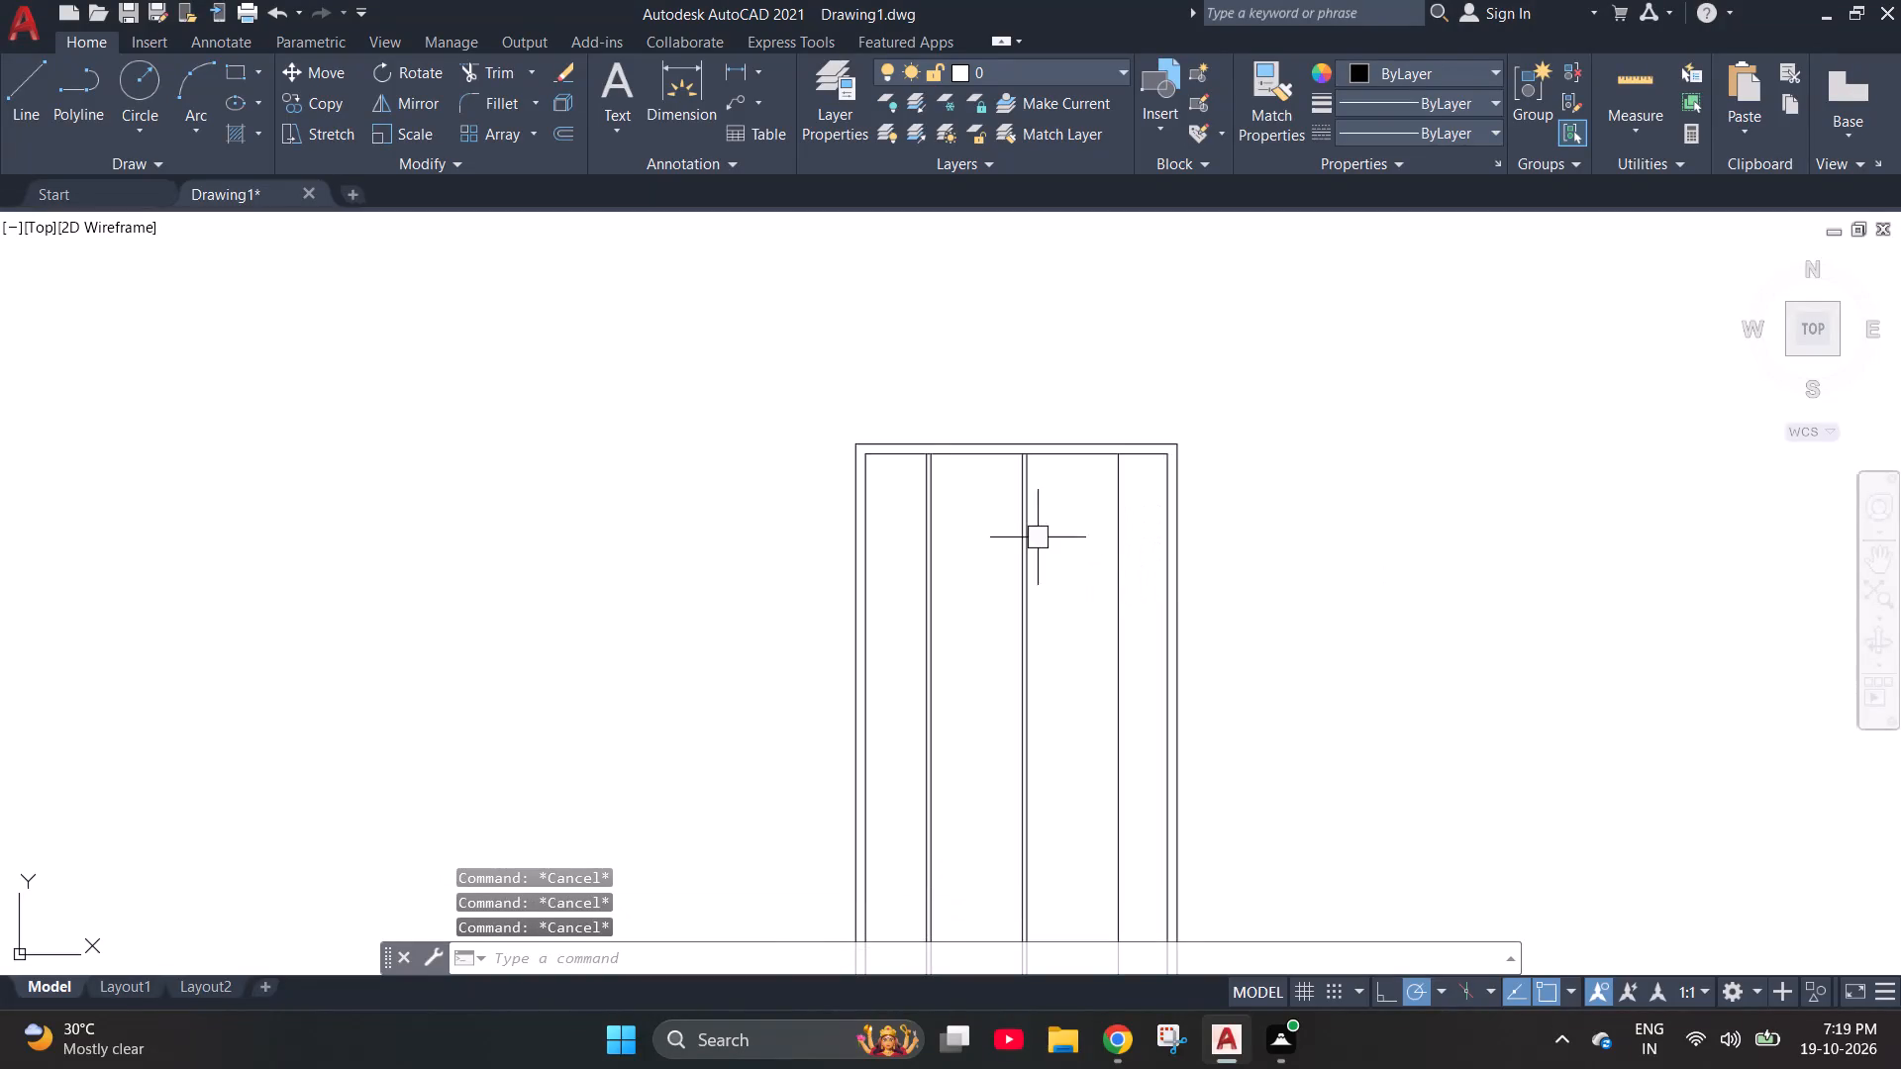
pyautogui.scroll(3, 919, 510)
pyautogui.scroll(-1, 919, 510)
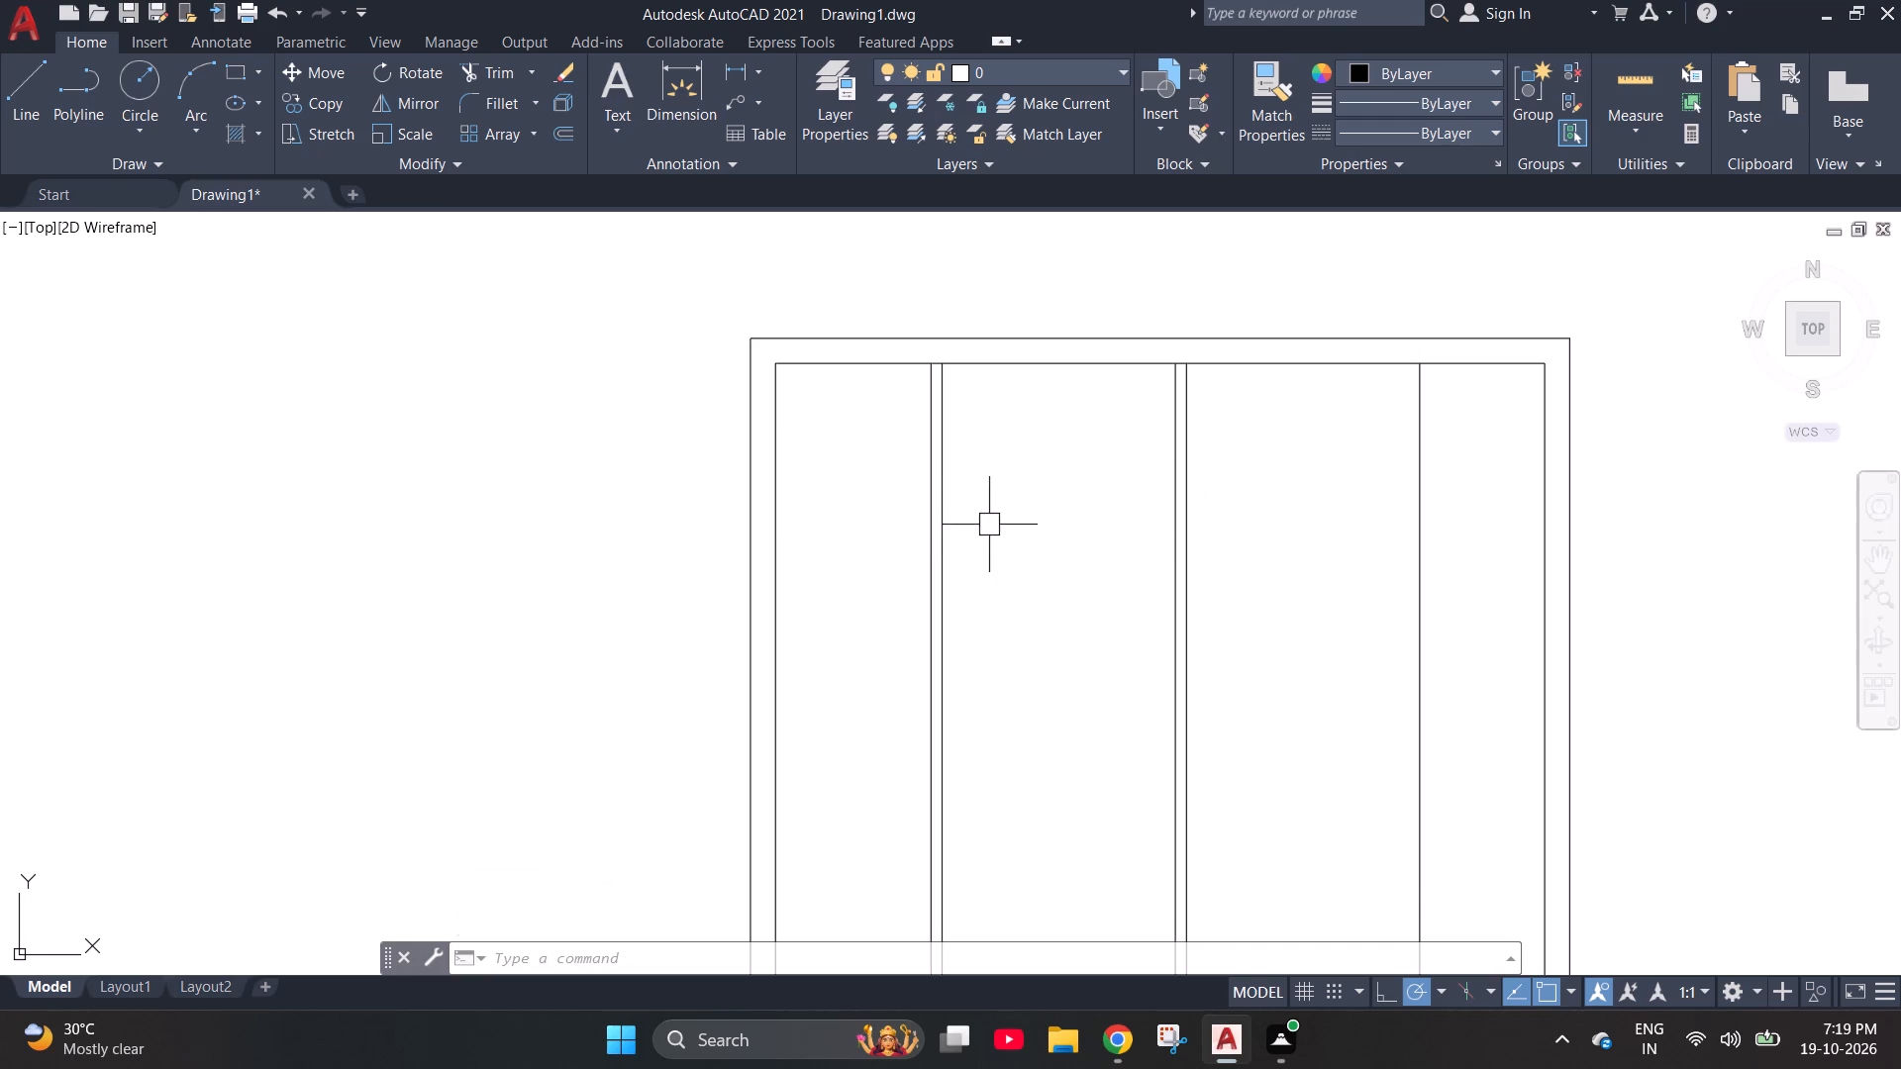
pyautogui.click(911, 533)
pyautogui.click(1501, 538)
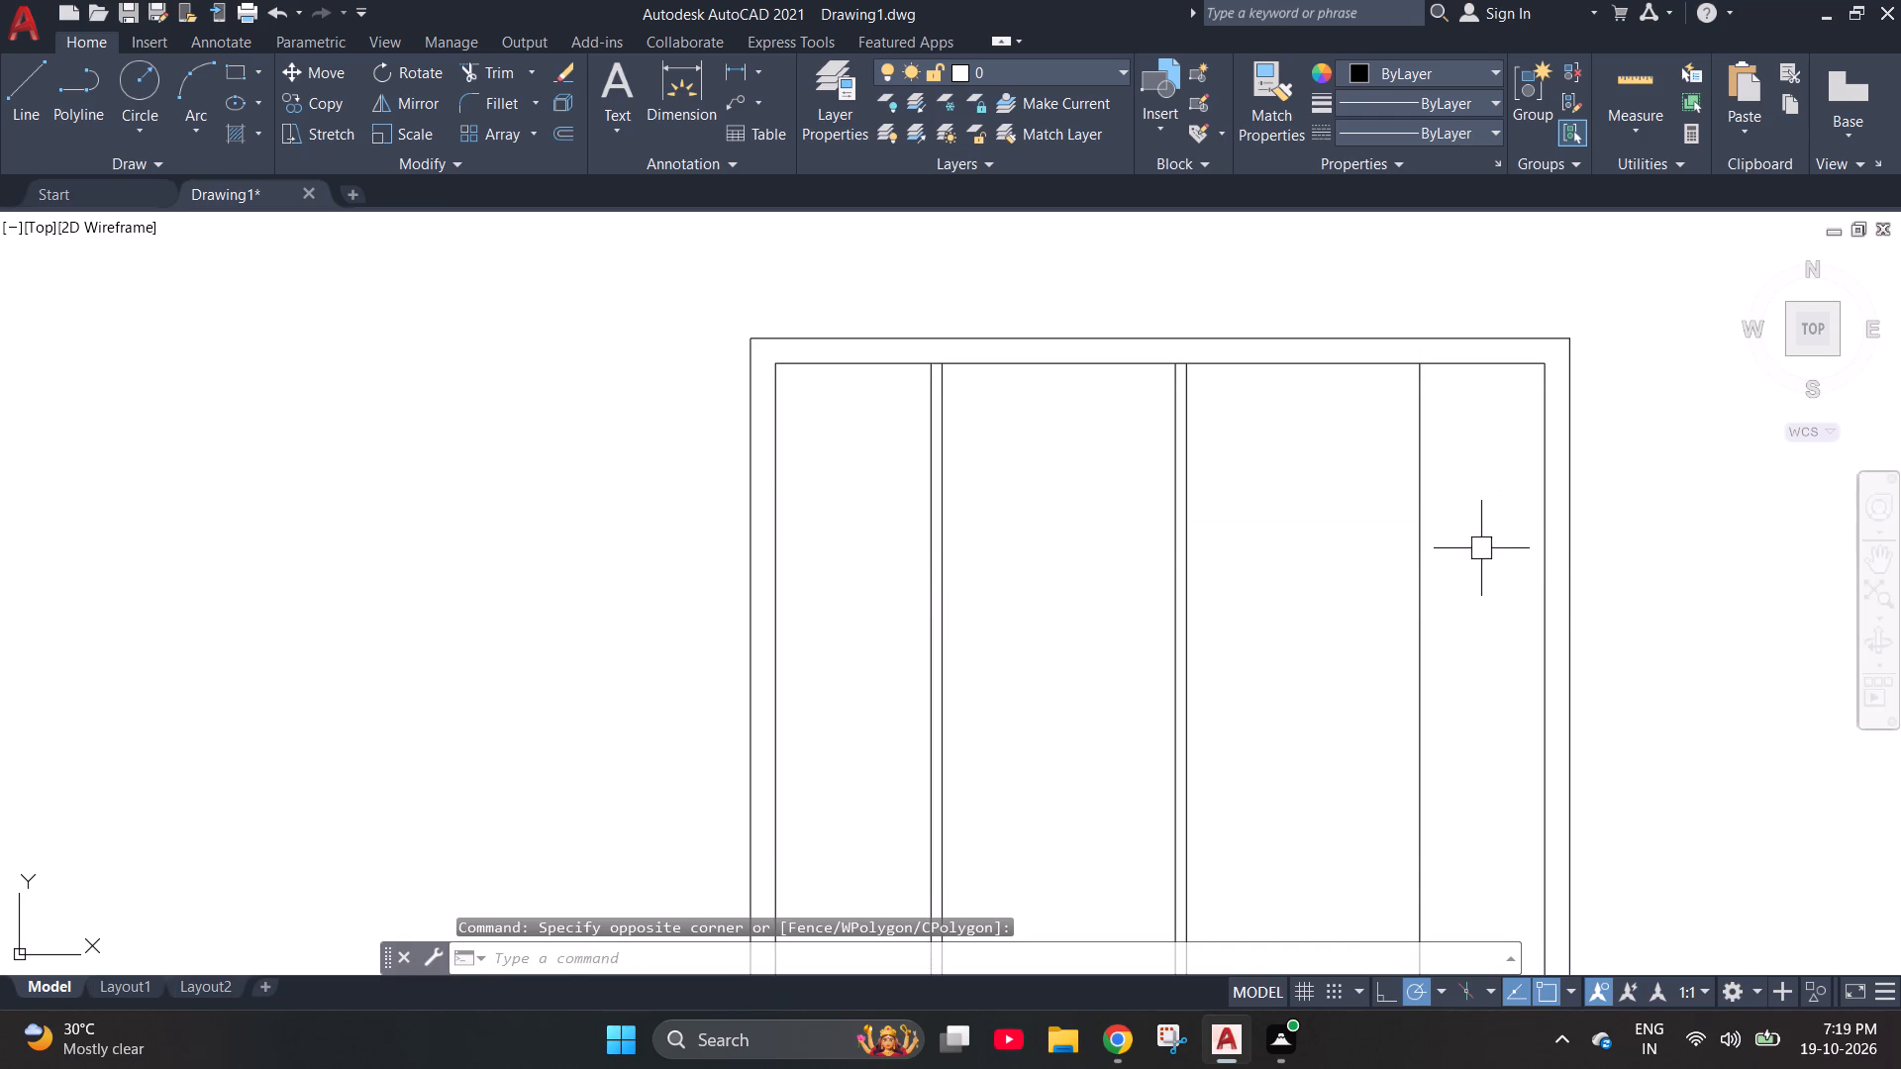
pyautogui.moveTo(1470, 553); pyautogui.dragTo(1427, 578)
pyautogui.click(898, 569)
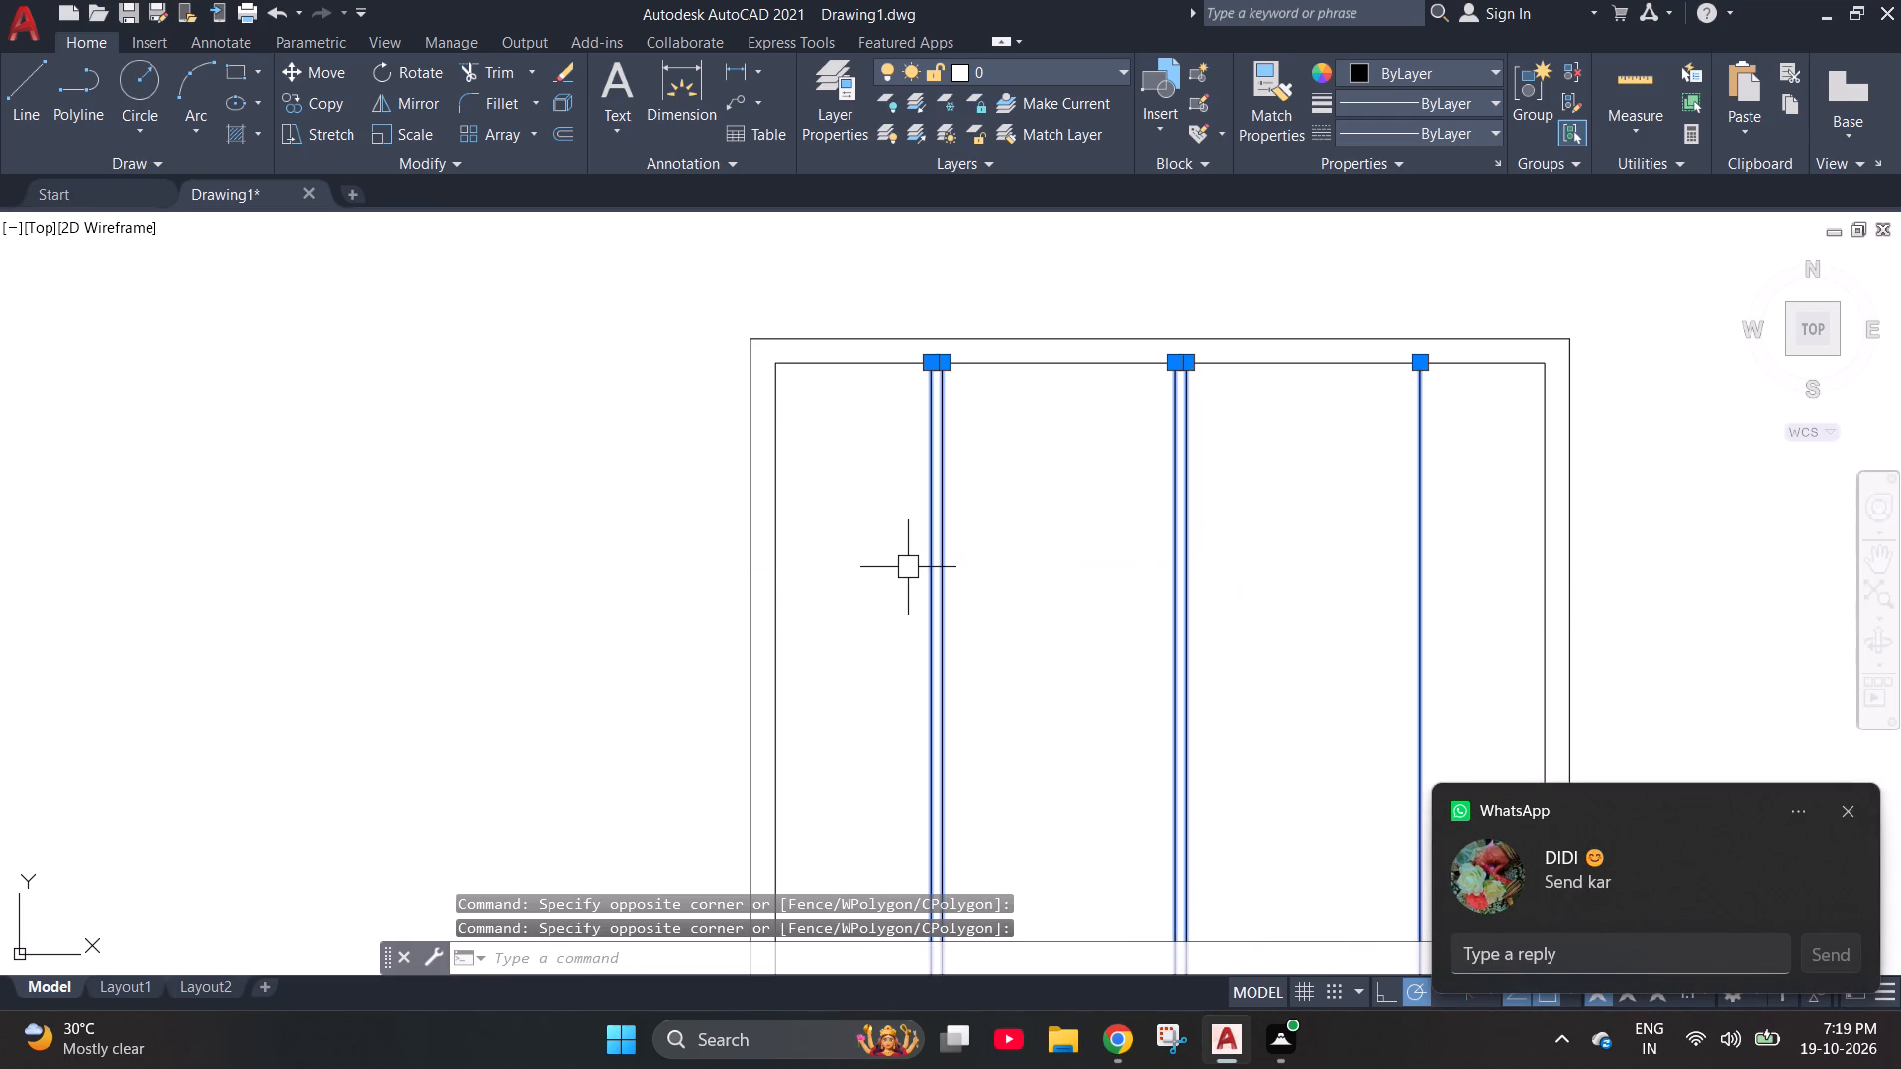
pyautogui.press('Delete')
pyautogui.press('Escape')
pyautogui.press('Escape')
# Offset the left inner wall line 4'8" into the plan.
pyautogui.press('o')
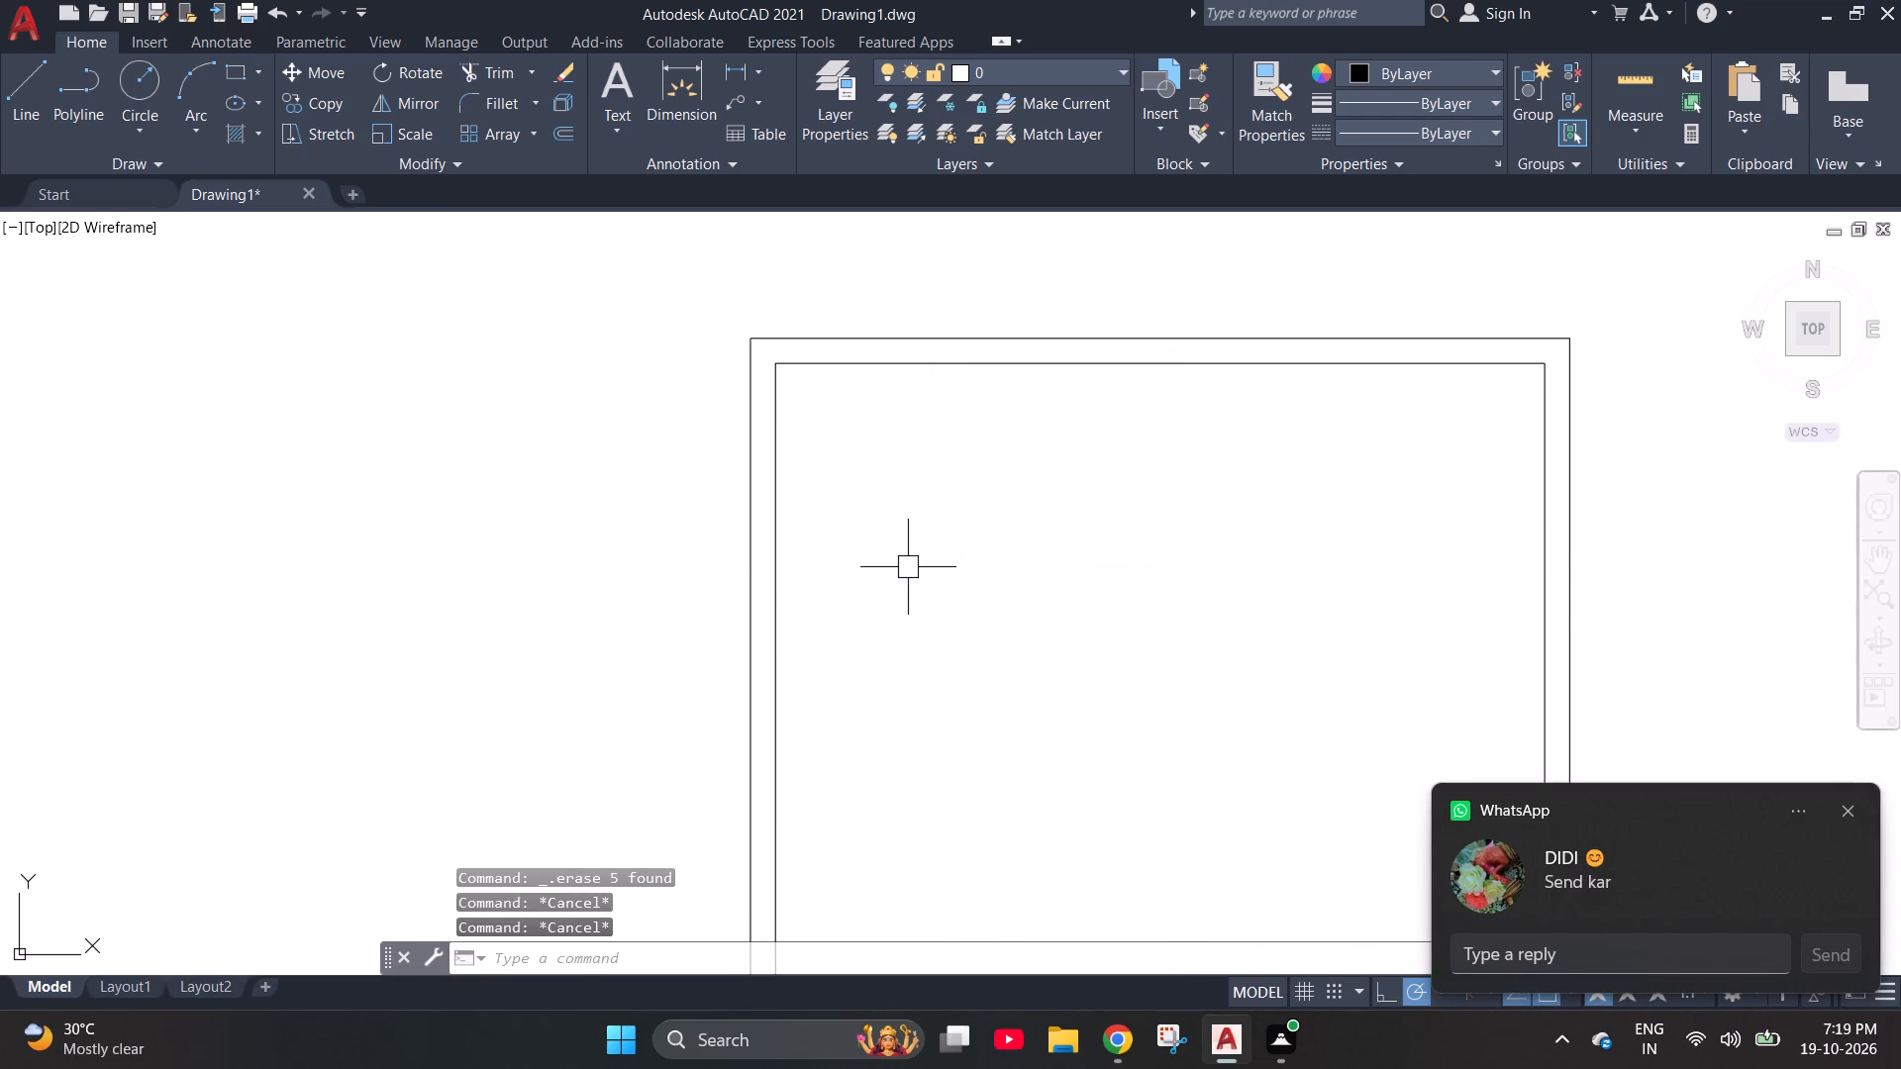
pyautogui.press('Return')
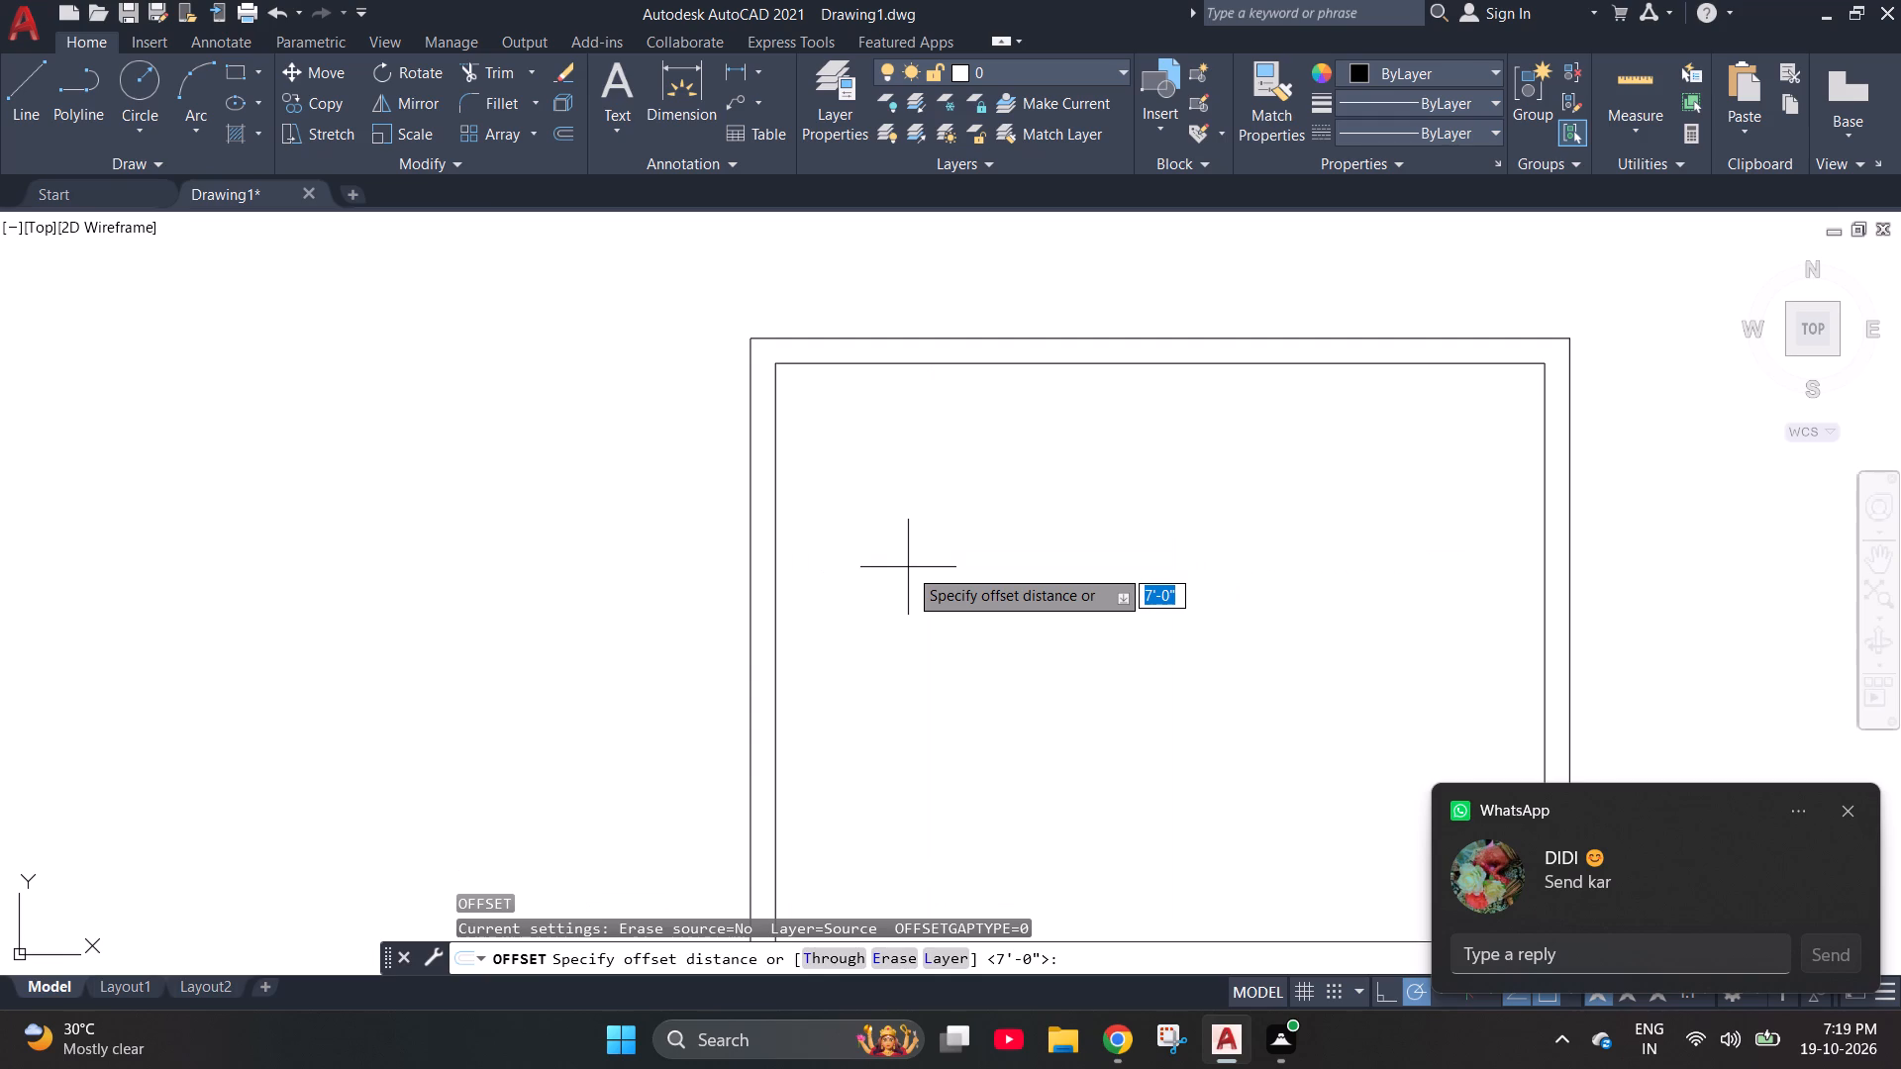
pyautogui.write("4'8")
pyautogui.hotkey('shift', '"')
pyautogui.press('Return')
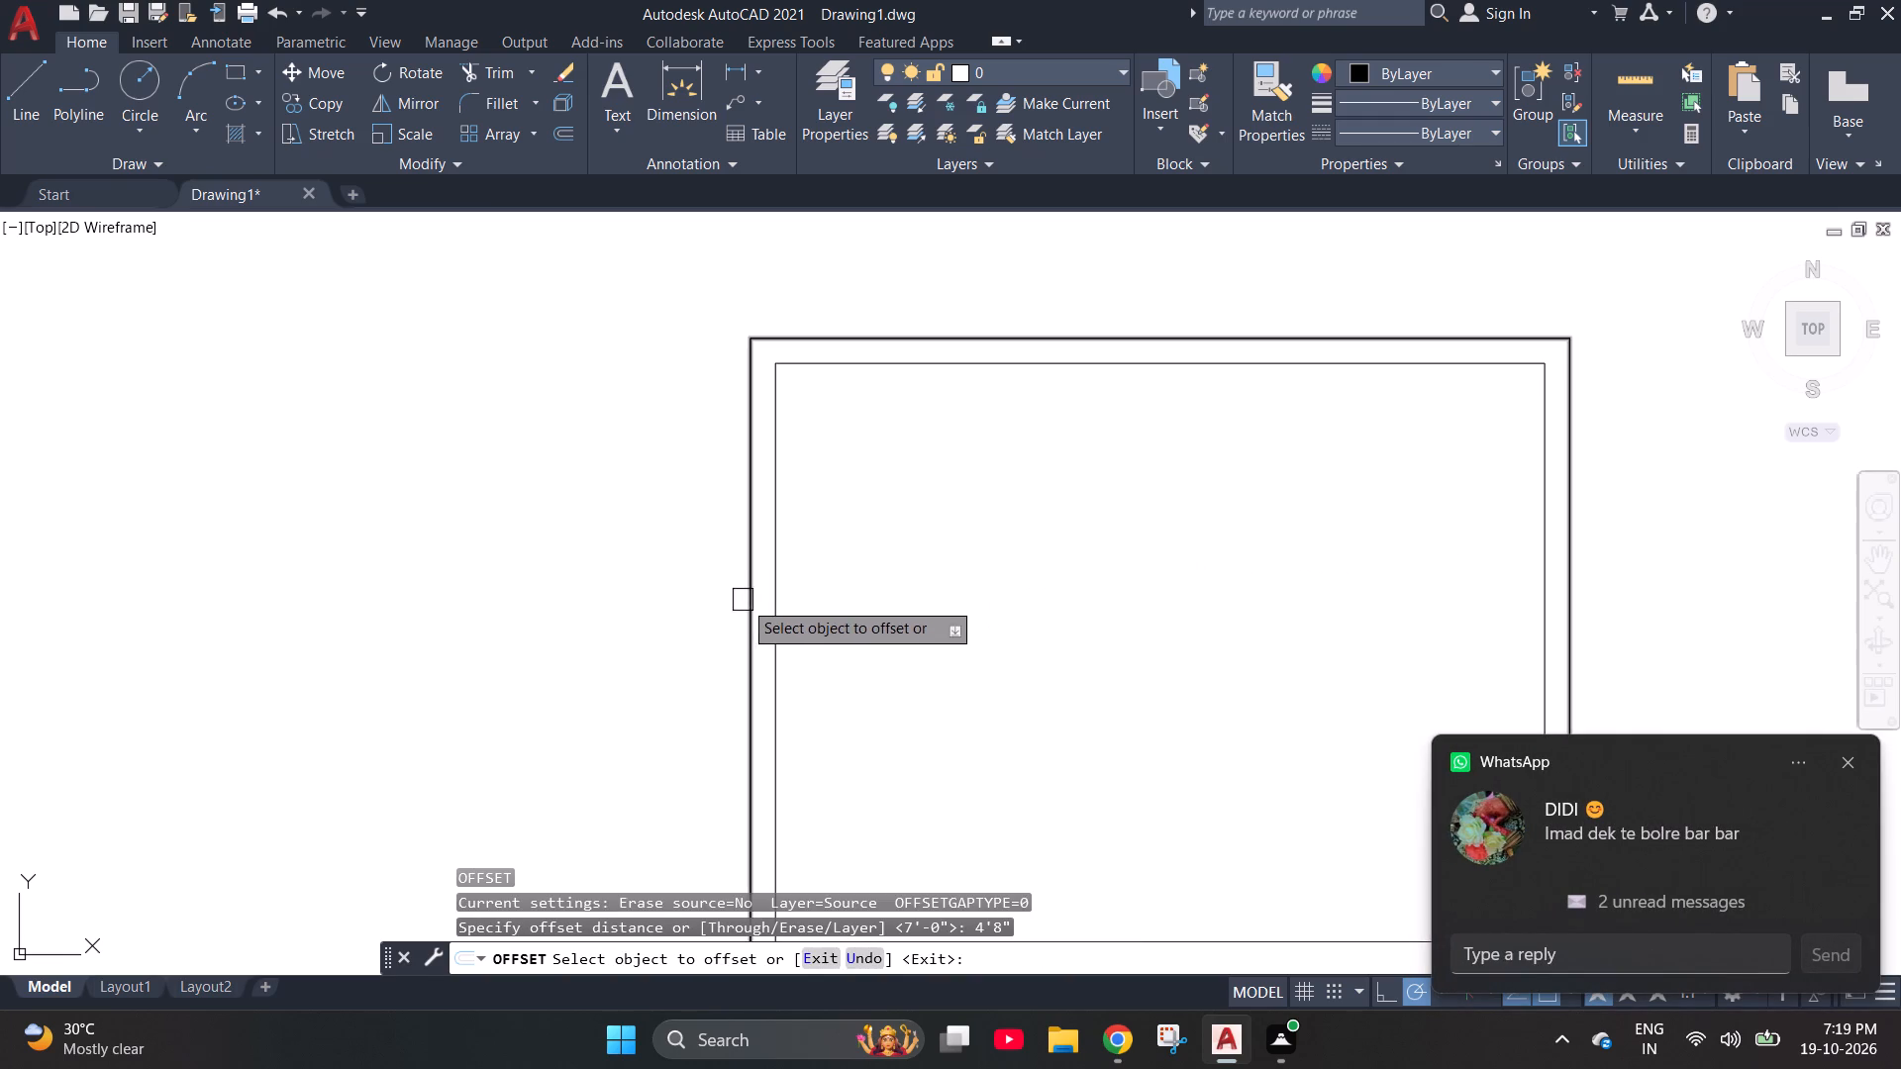
pyautogui.click(784, 578)
pyautogui.click(1146, 584)
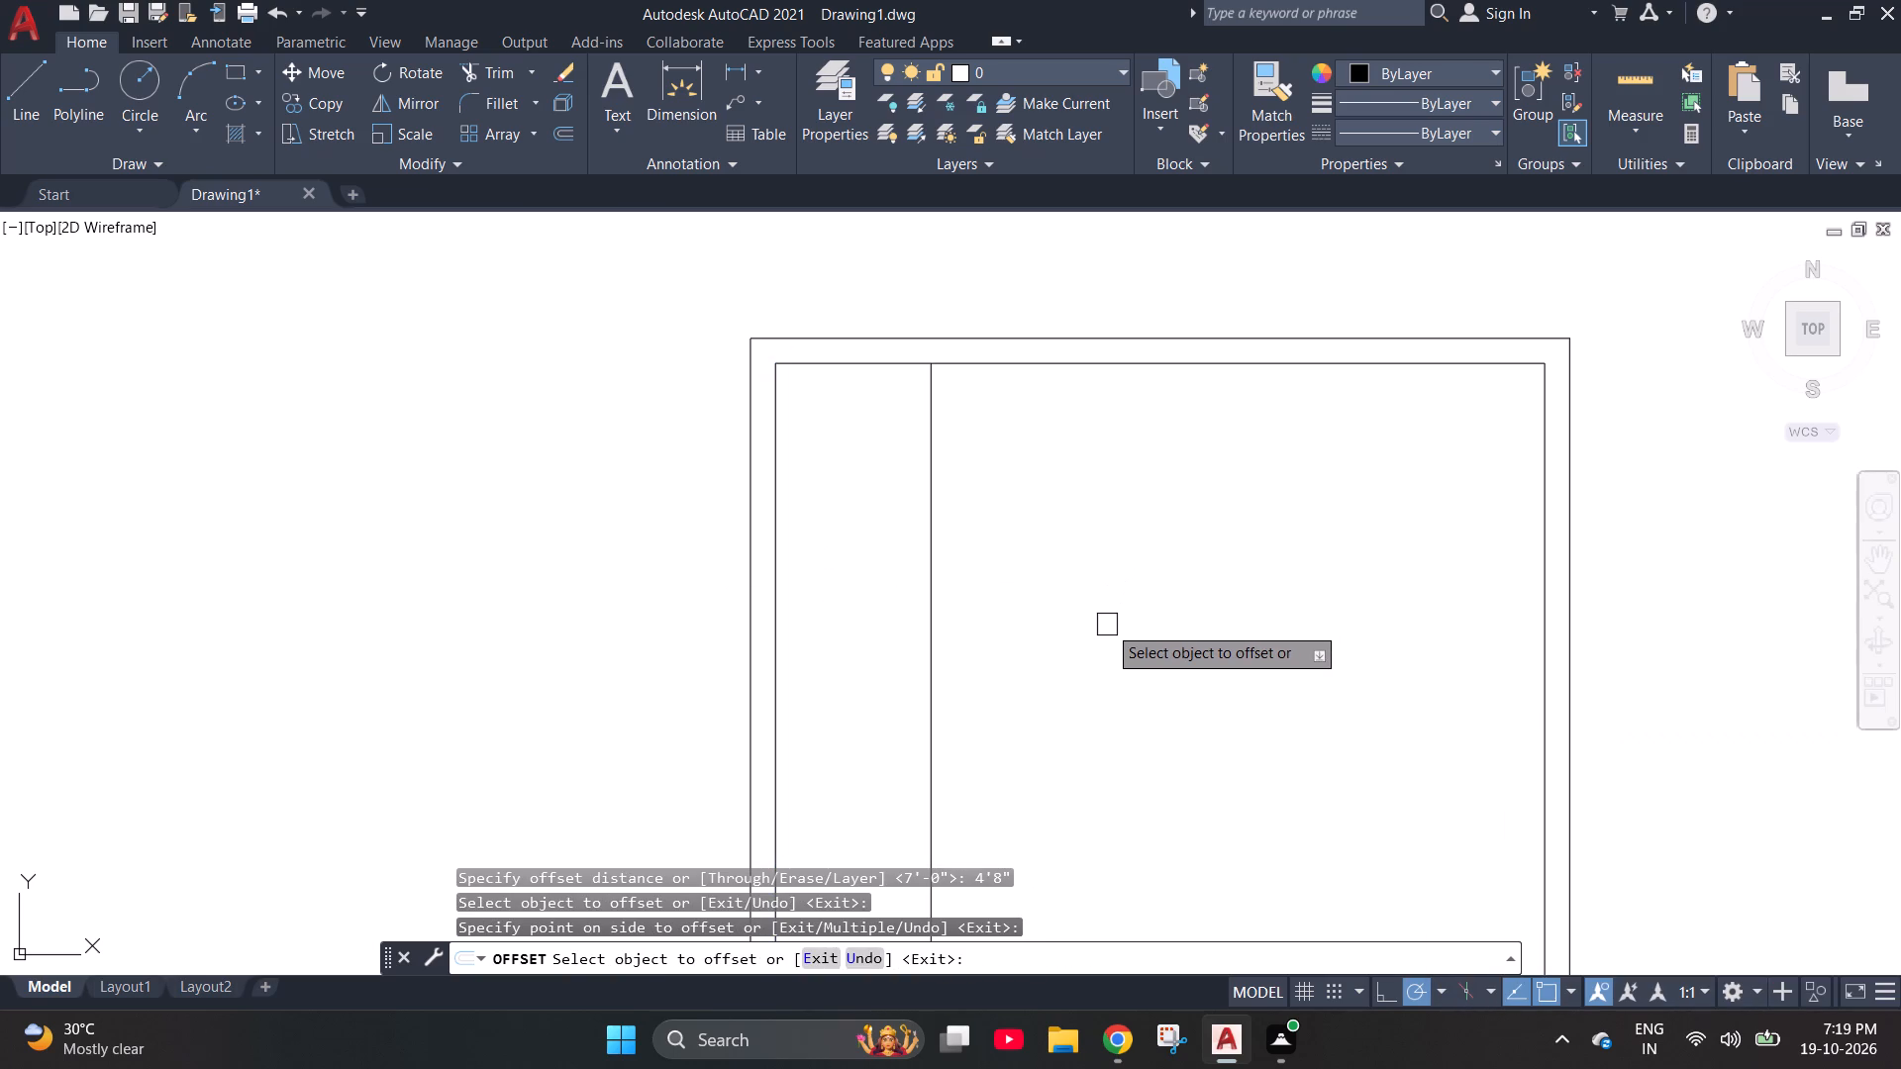
pyautogui.press('Escape')
pyautogui.press('Escape')
# Offset the new vertical line 4" toward the right wall to form the first partition's thickness.
pyautogui.press('o')
pyautogui.press('Return')
pyautogui.write('4"')
pyautogui.press('Return')
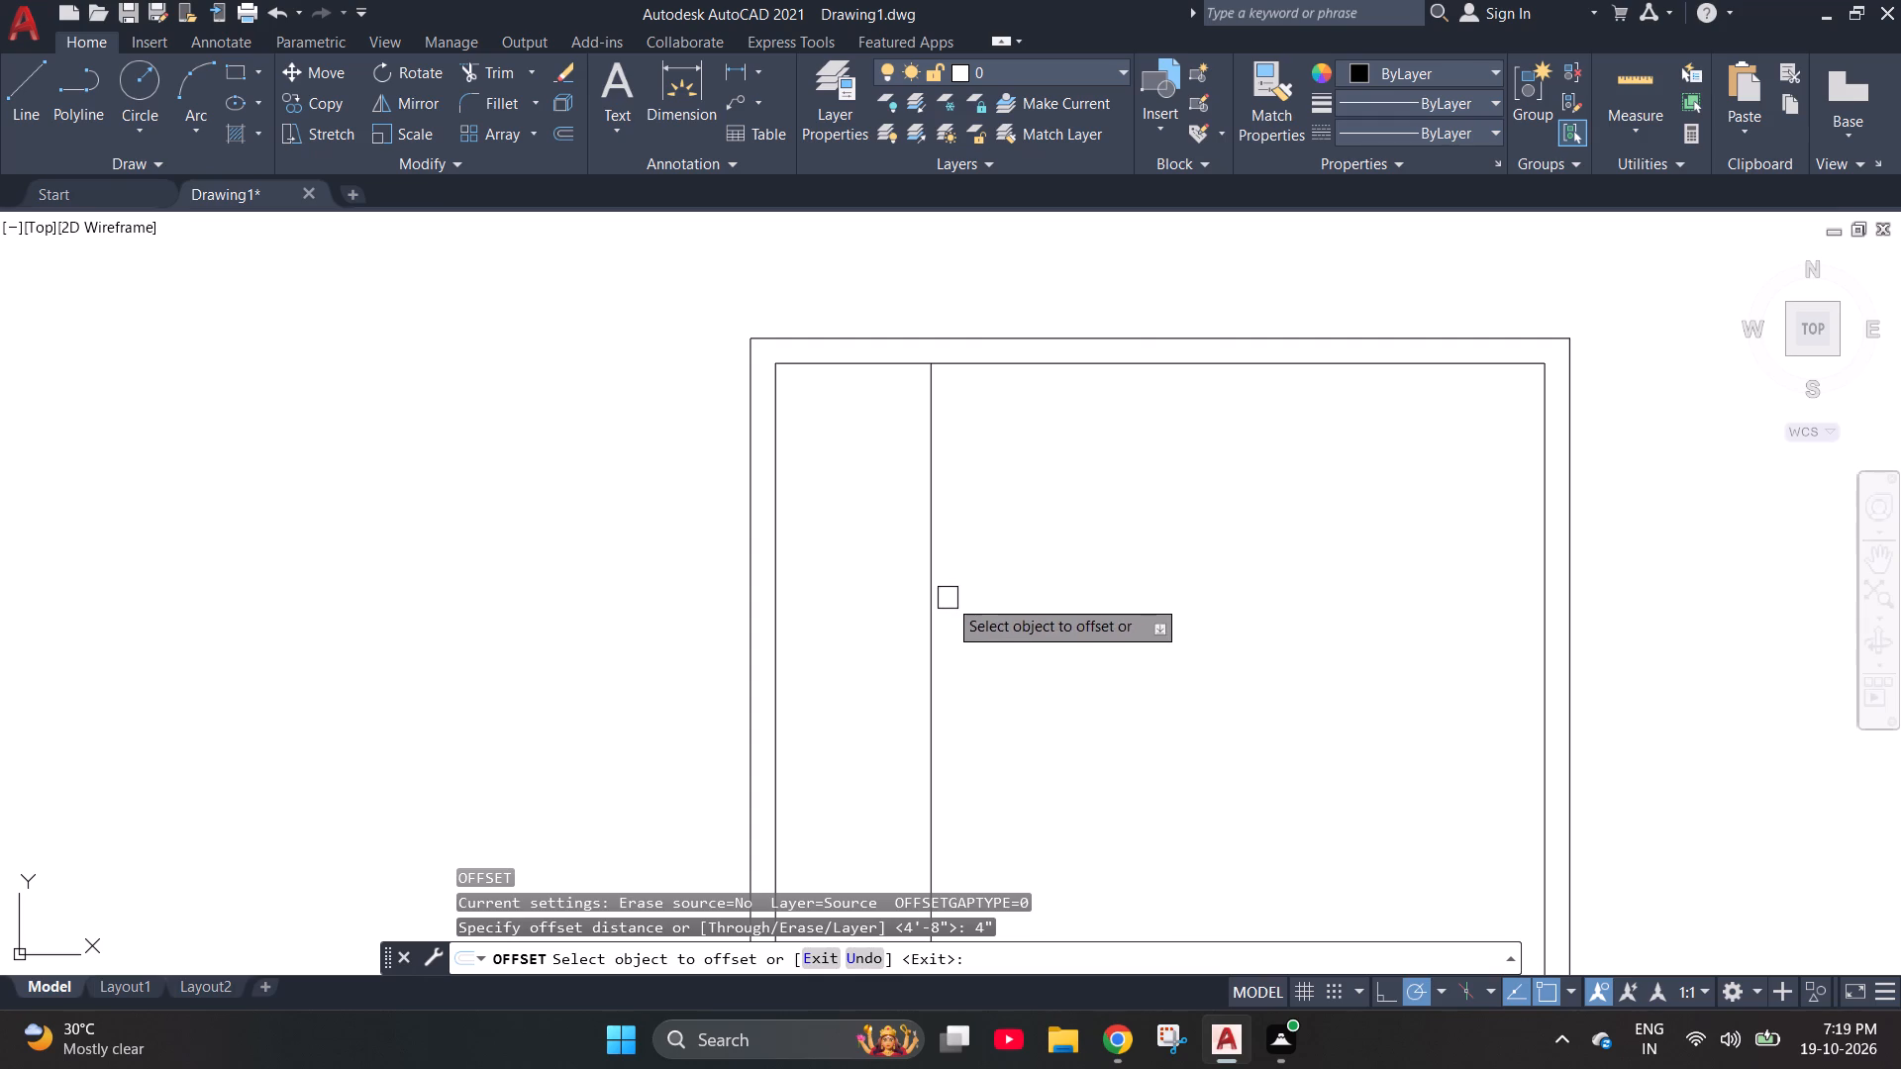
pyautogui.moveTo(937, 597); pyautogui.dragTo(969, 589)
pyautogui.click(1144, 563)
pyautogui.press('Escape')
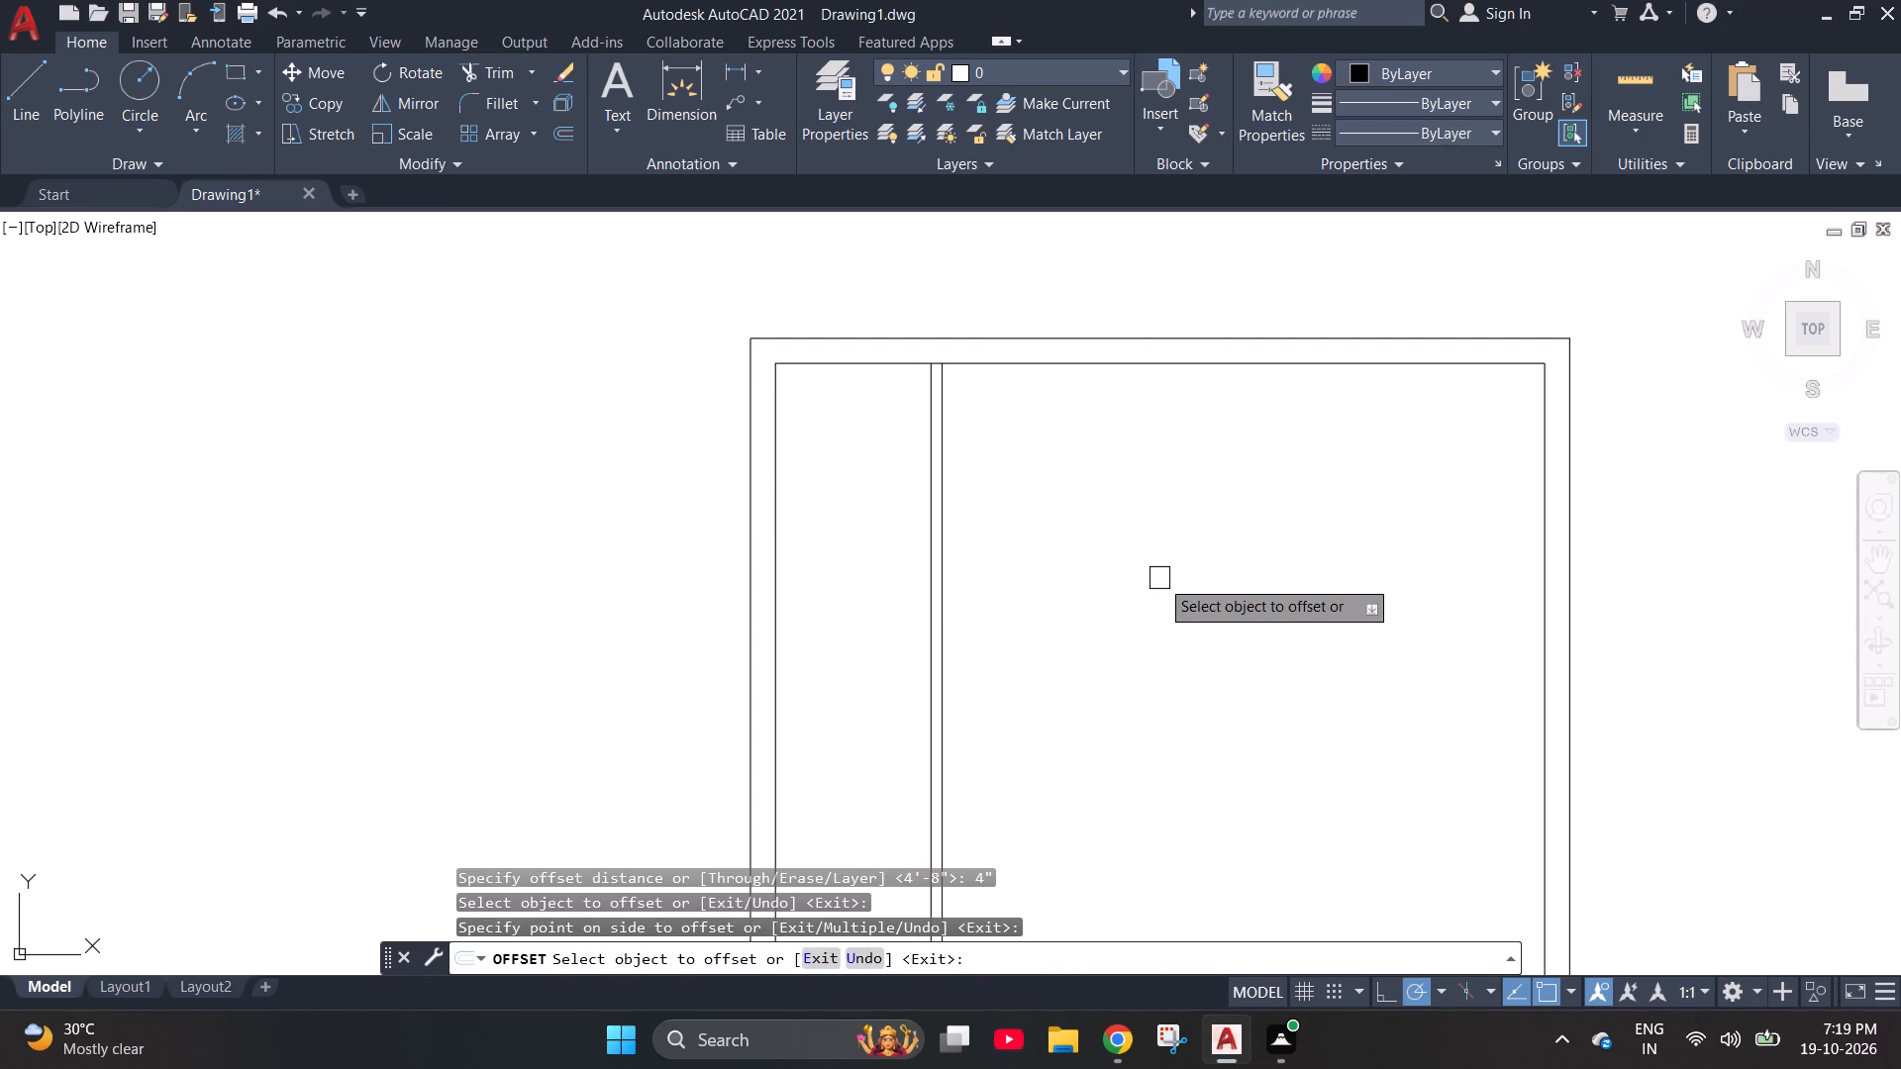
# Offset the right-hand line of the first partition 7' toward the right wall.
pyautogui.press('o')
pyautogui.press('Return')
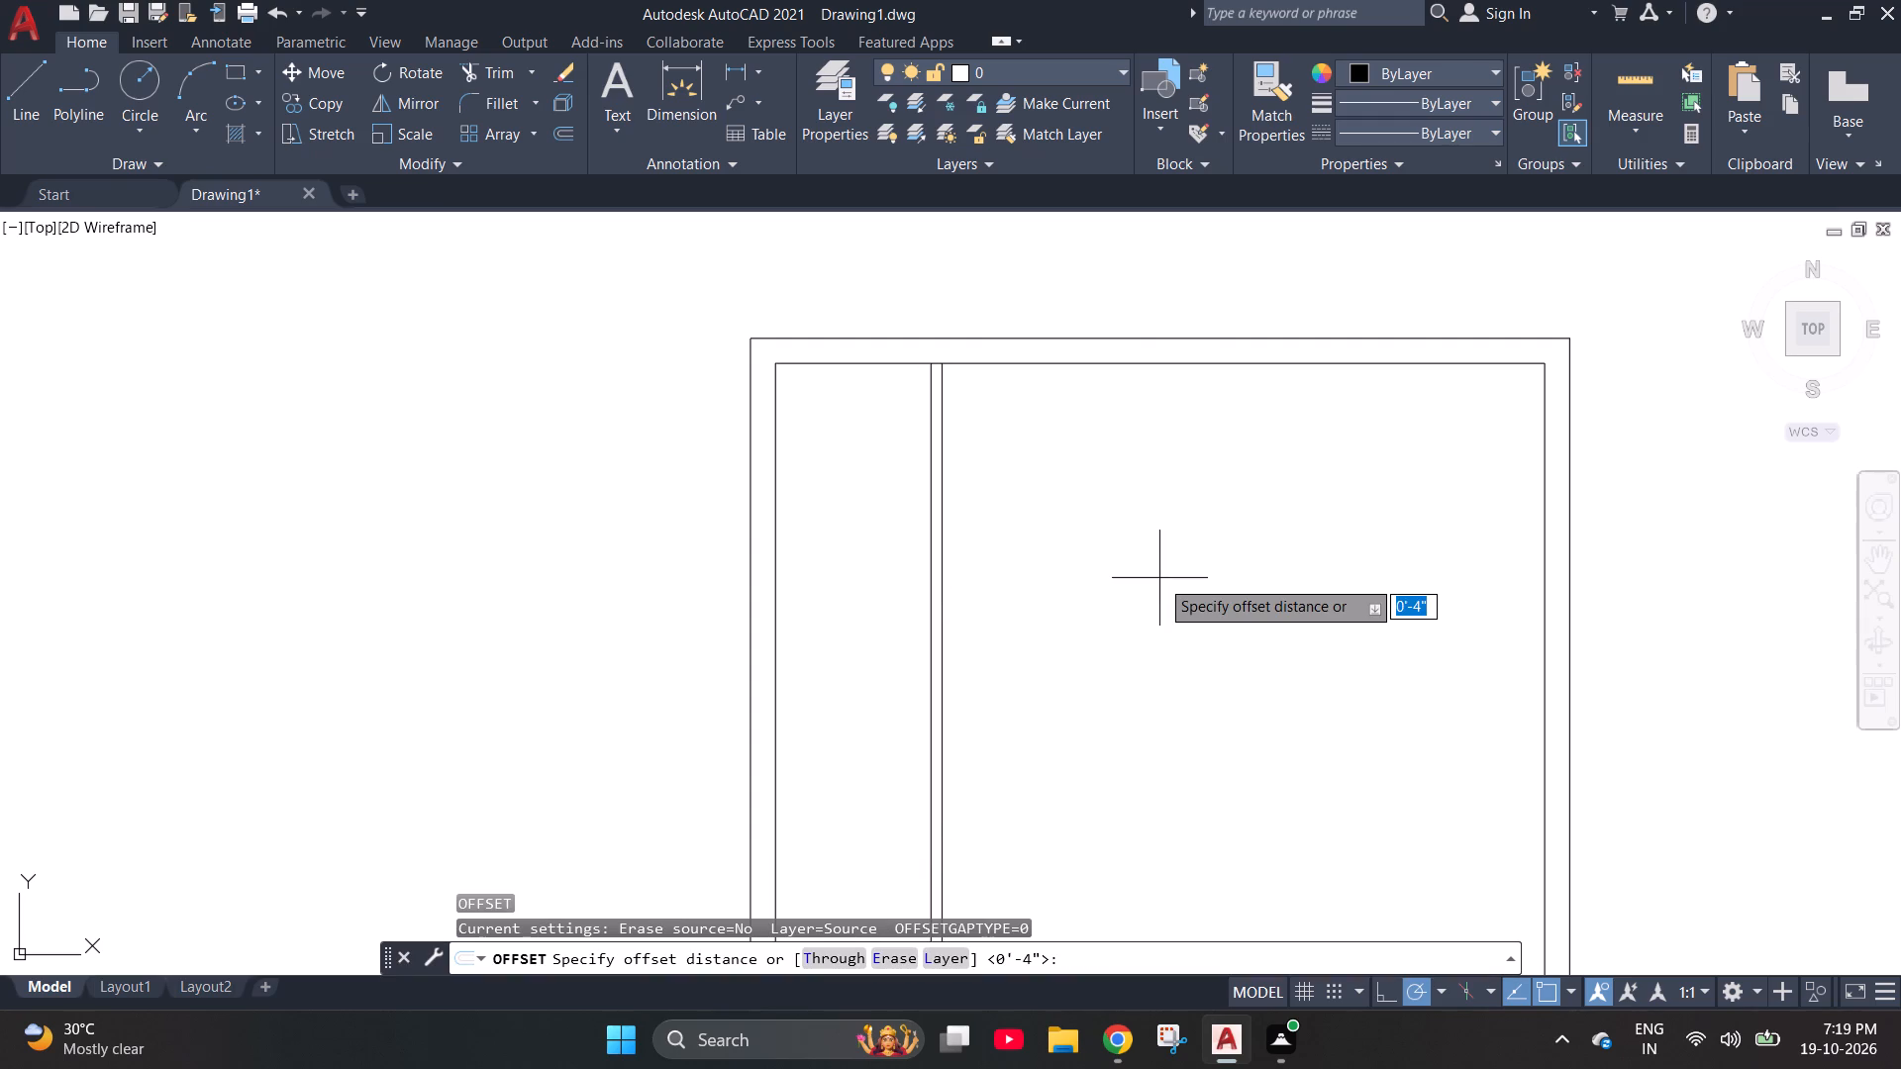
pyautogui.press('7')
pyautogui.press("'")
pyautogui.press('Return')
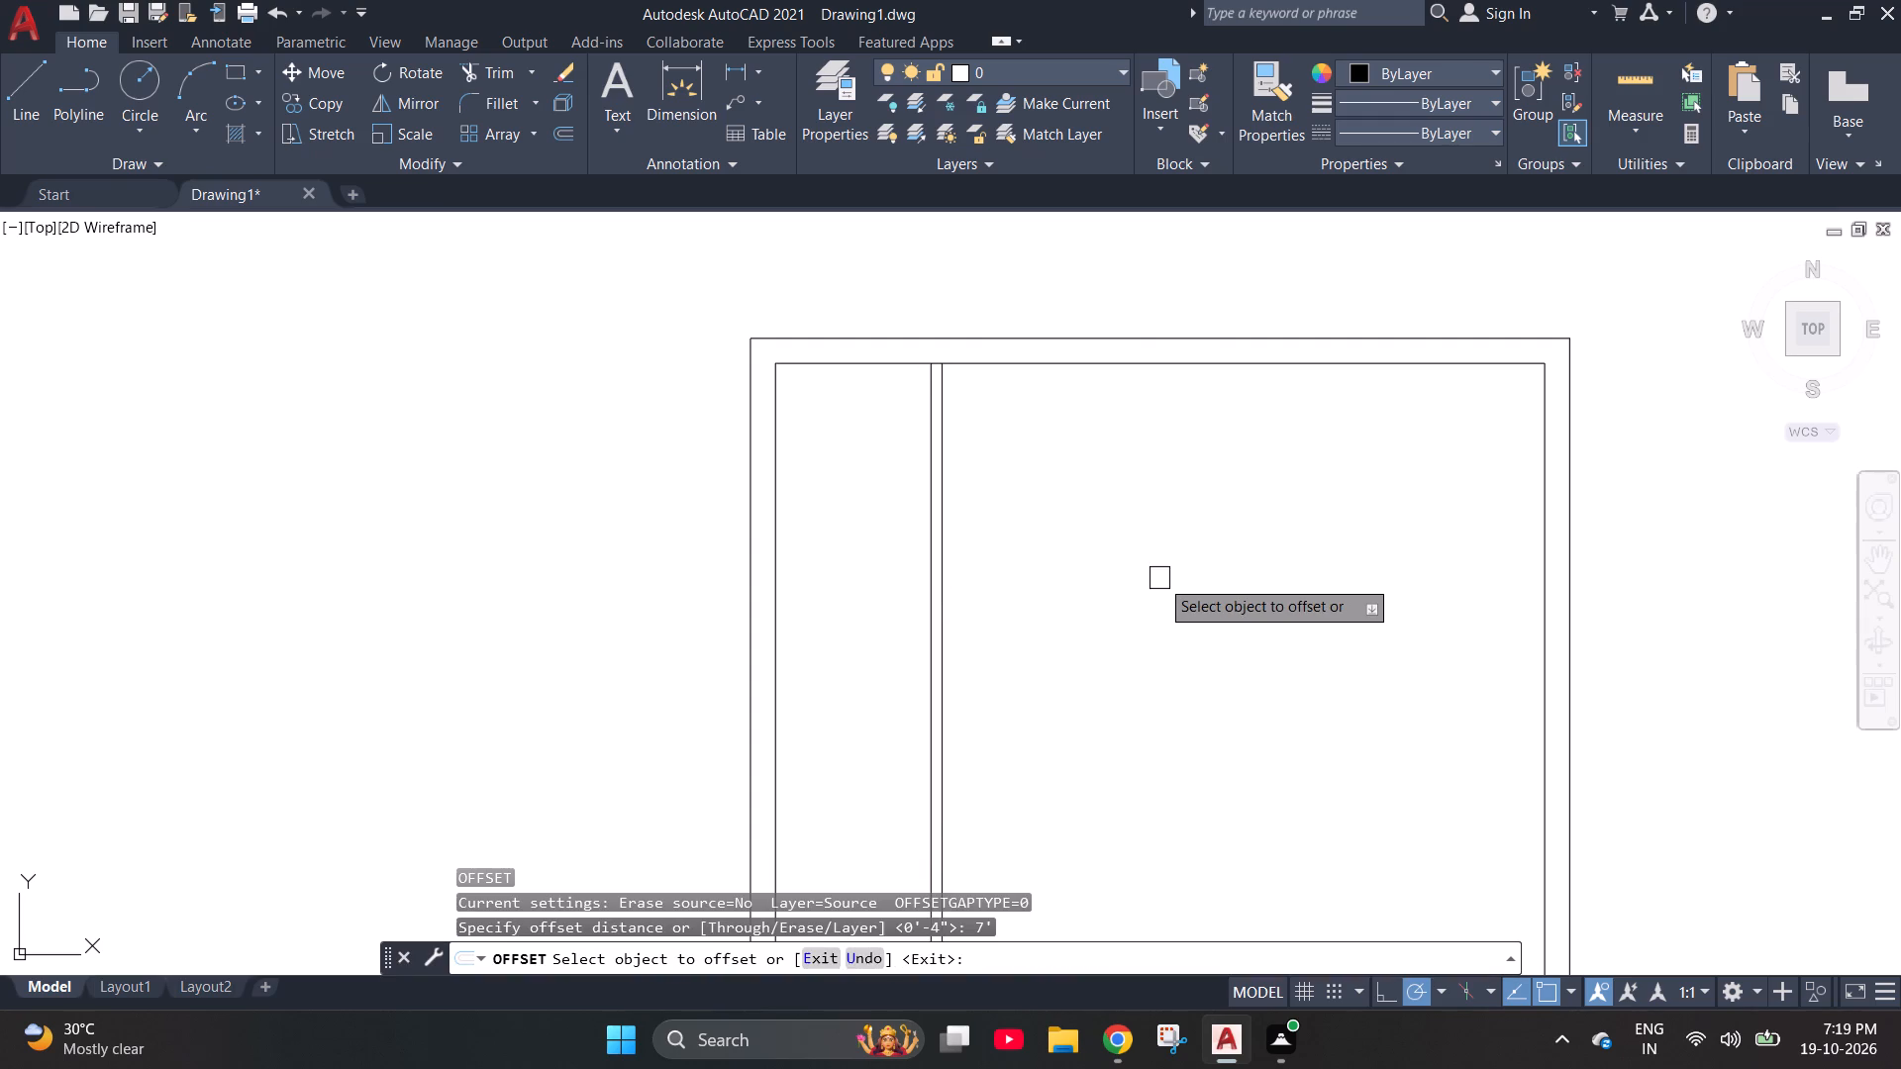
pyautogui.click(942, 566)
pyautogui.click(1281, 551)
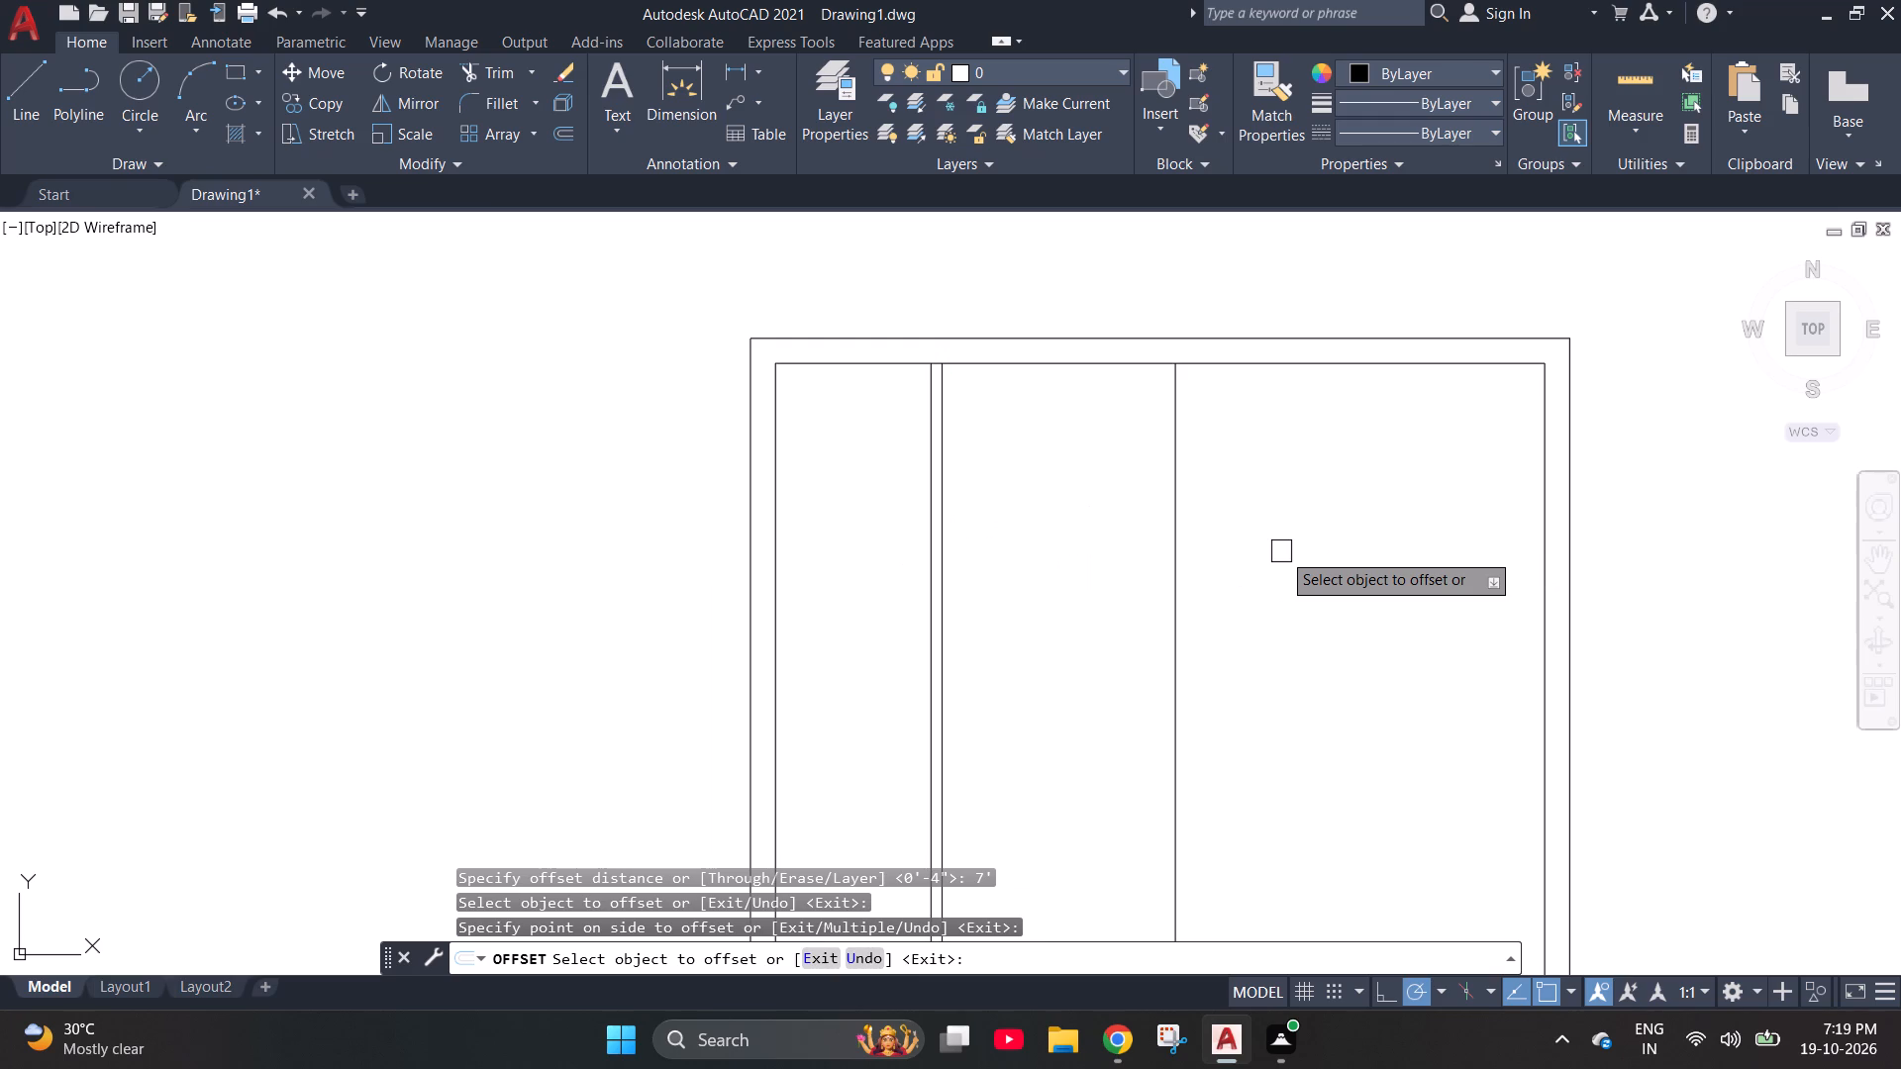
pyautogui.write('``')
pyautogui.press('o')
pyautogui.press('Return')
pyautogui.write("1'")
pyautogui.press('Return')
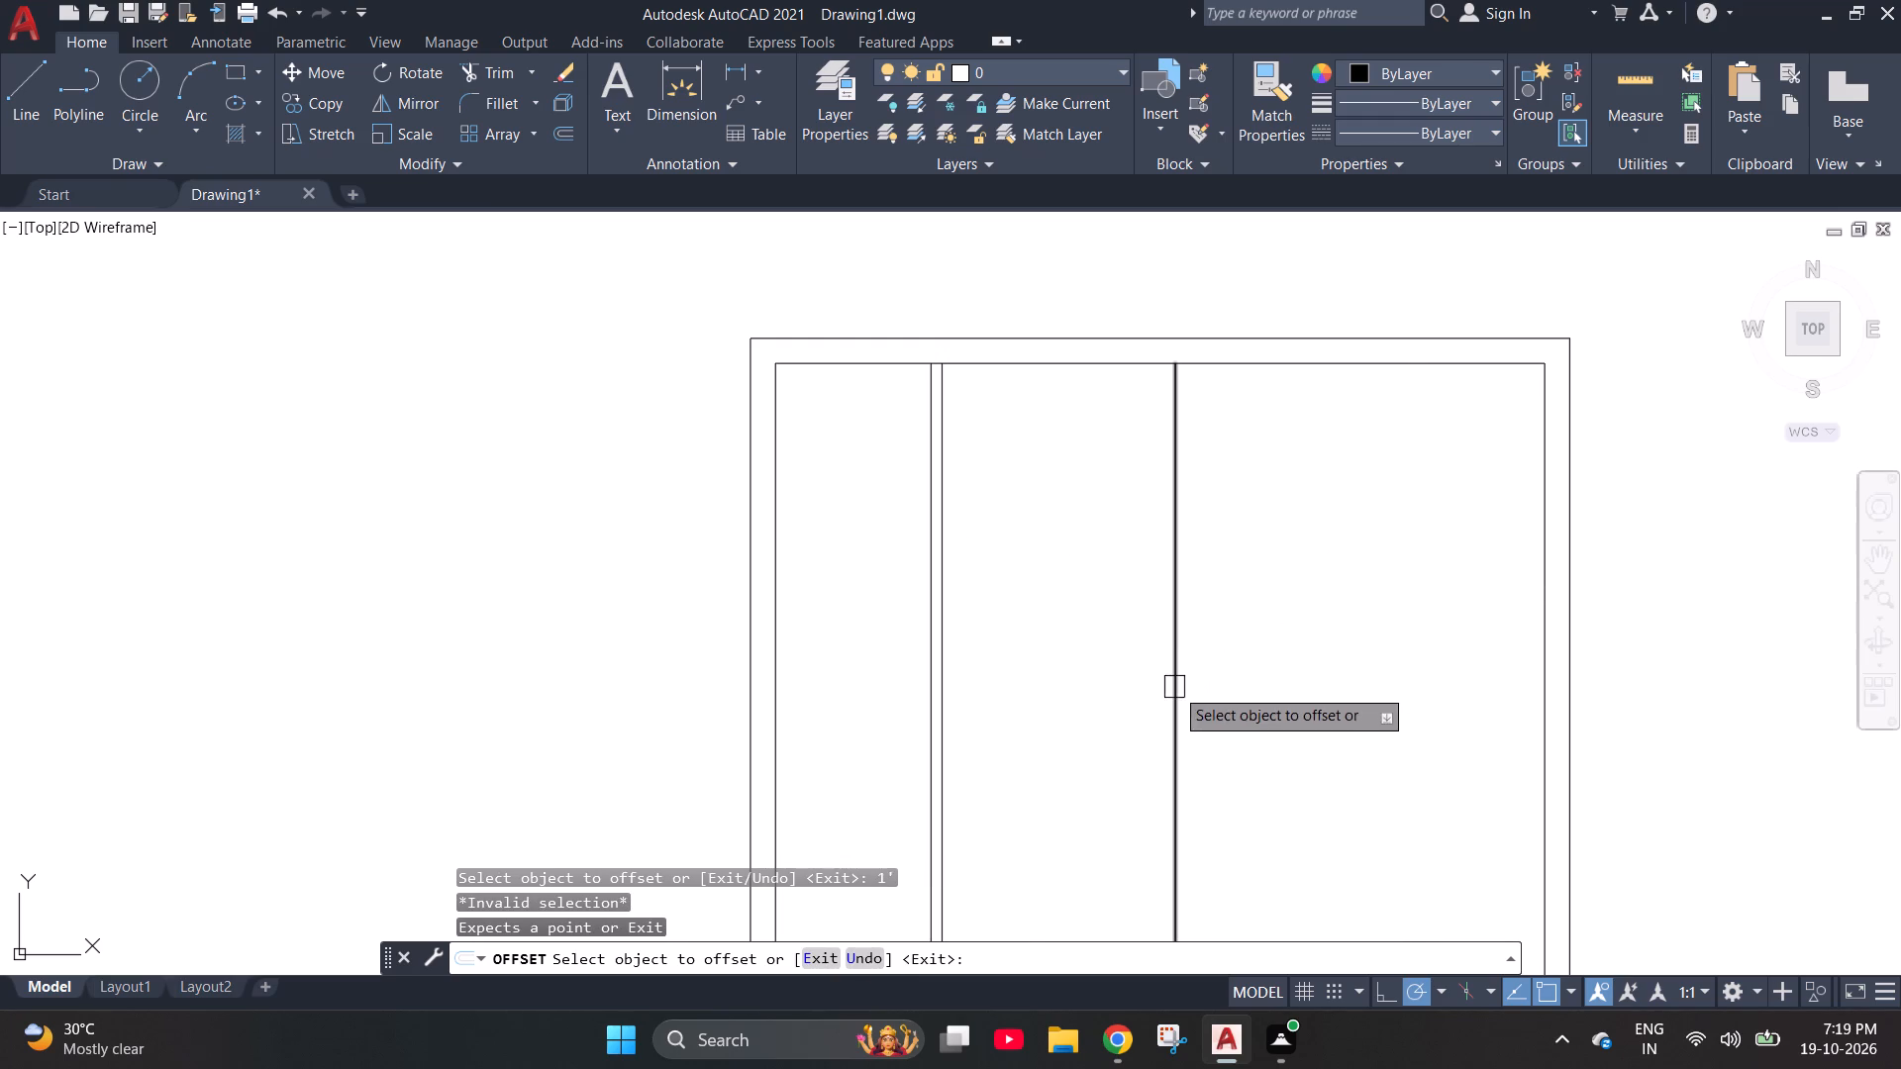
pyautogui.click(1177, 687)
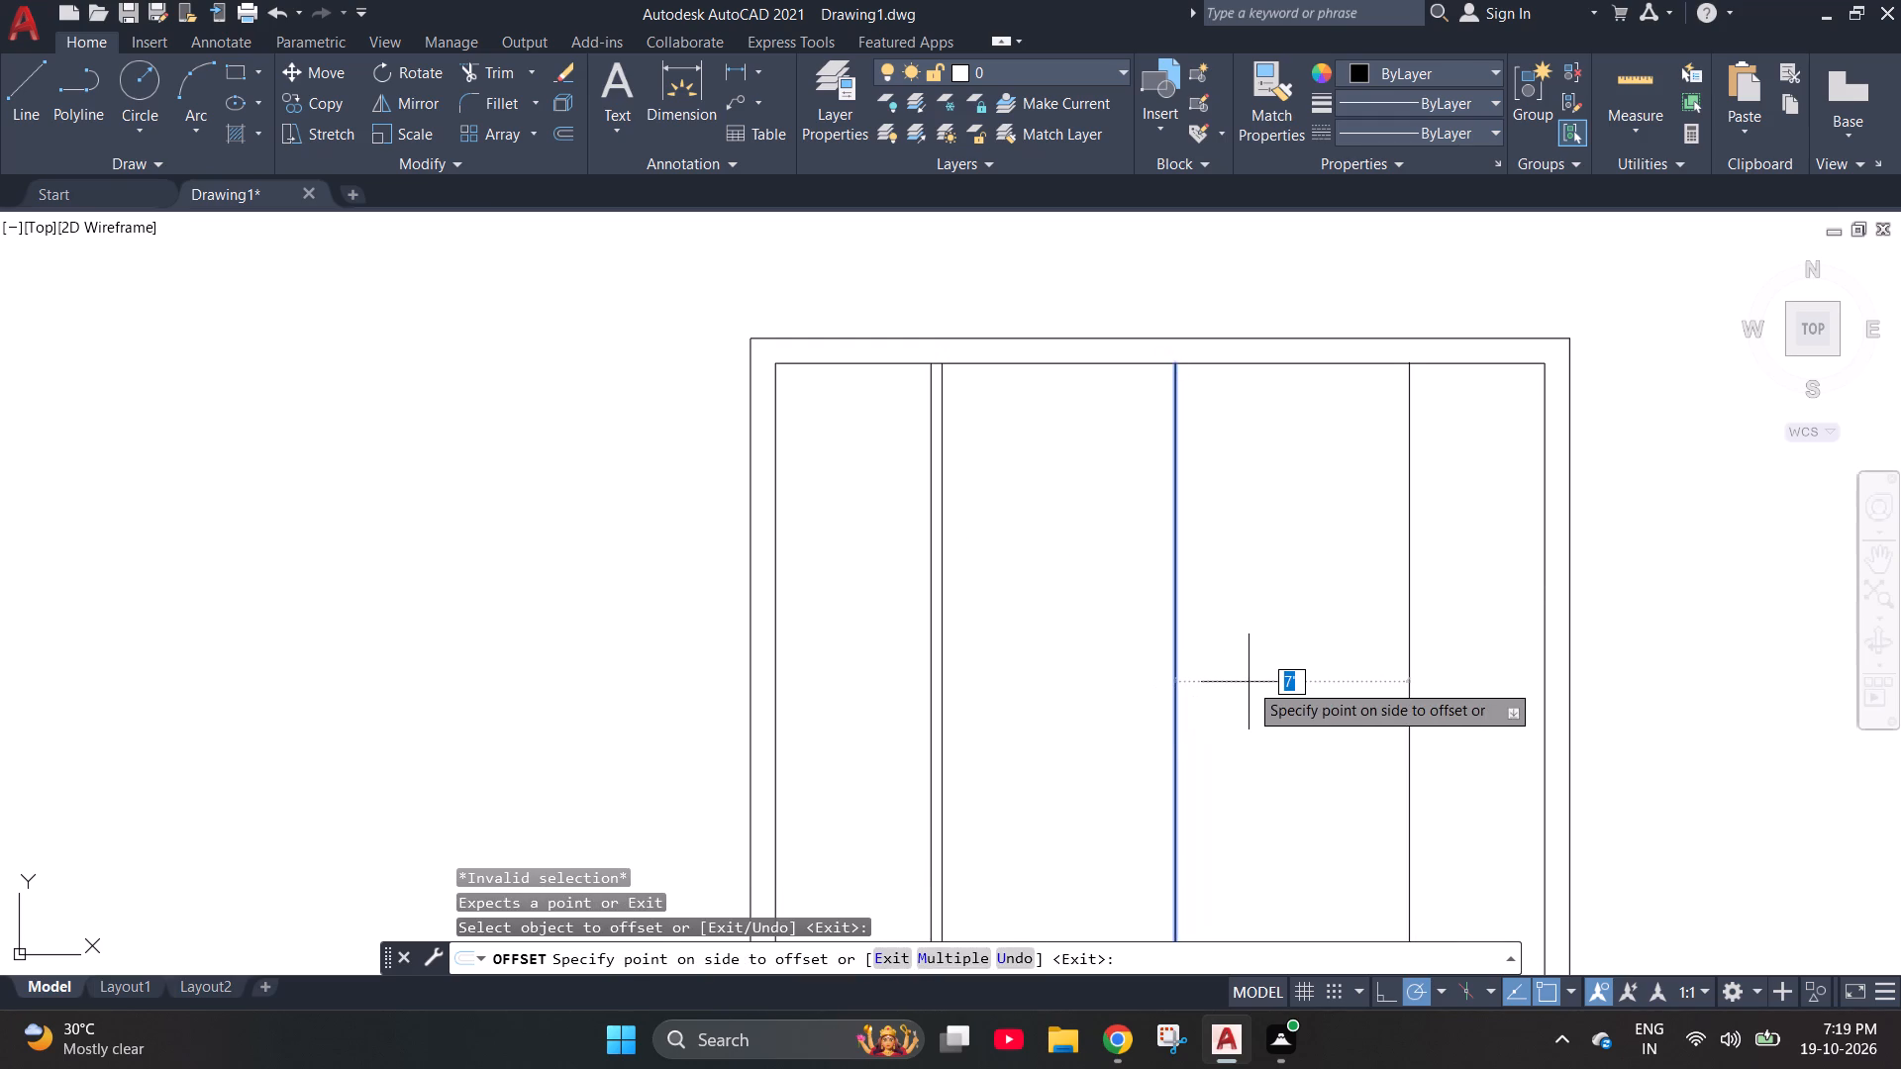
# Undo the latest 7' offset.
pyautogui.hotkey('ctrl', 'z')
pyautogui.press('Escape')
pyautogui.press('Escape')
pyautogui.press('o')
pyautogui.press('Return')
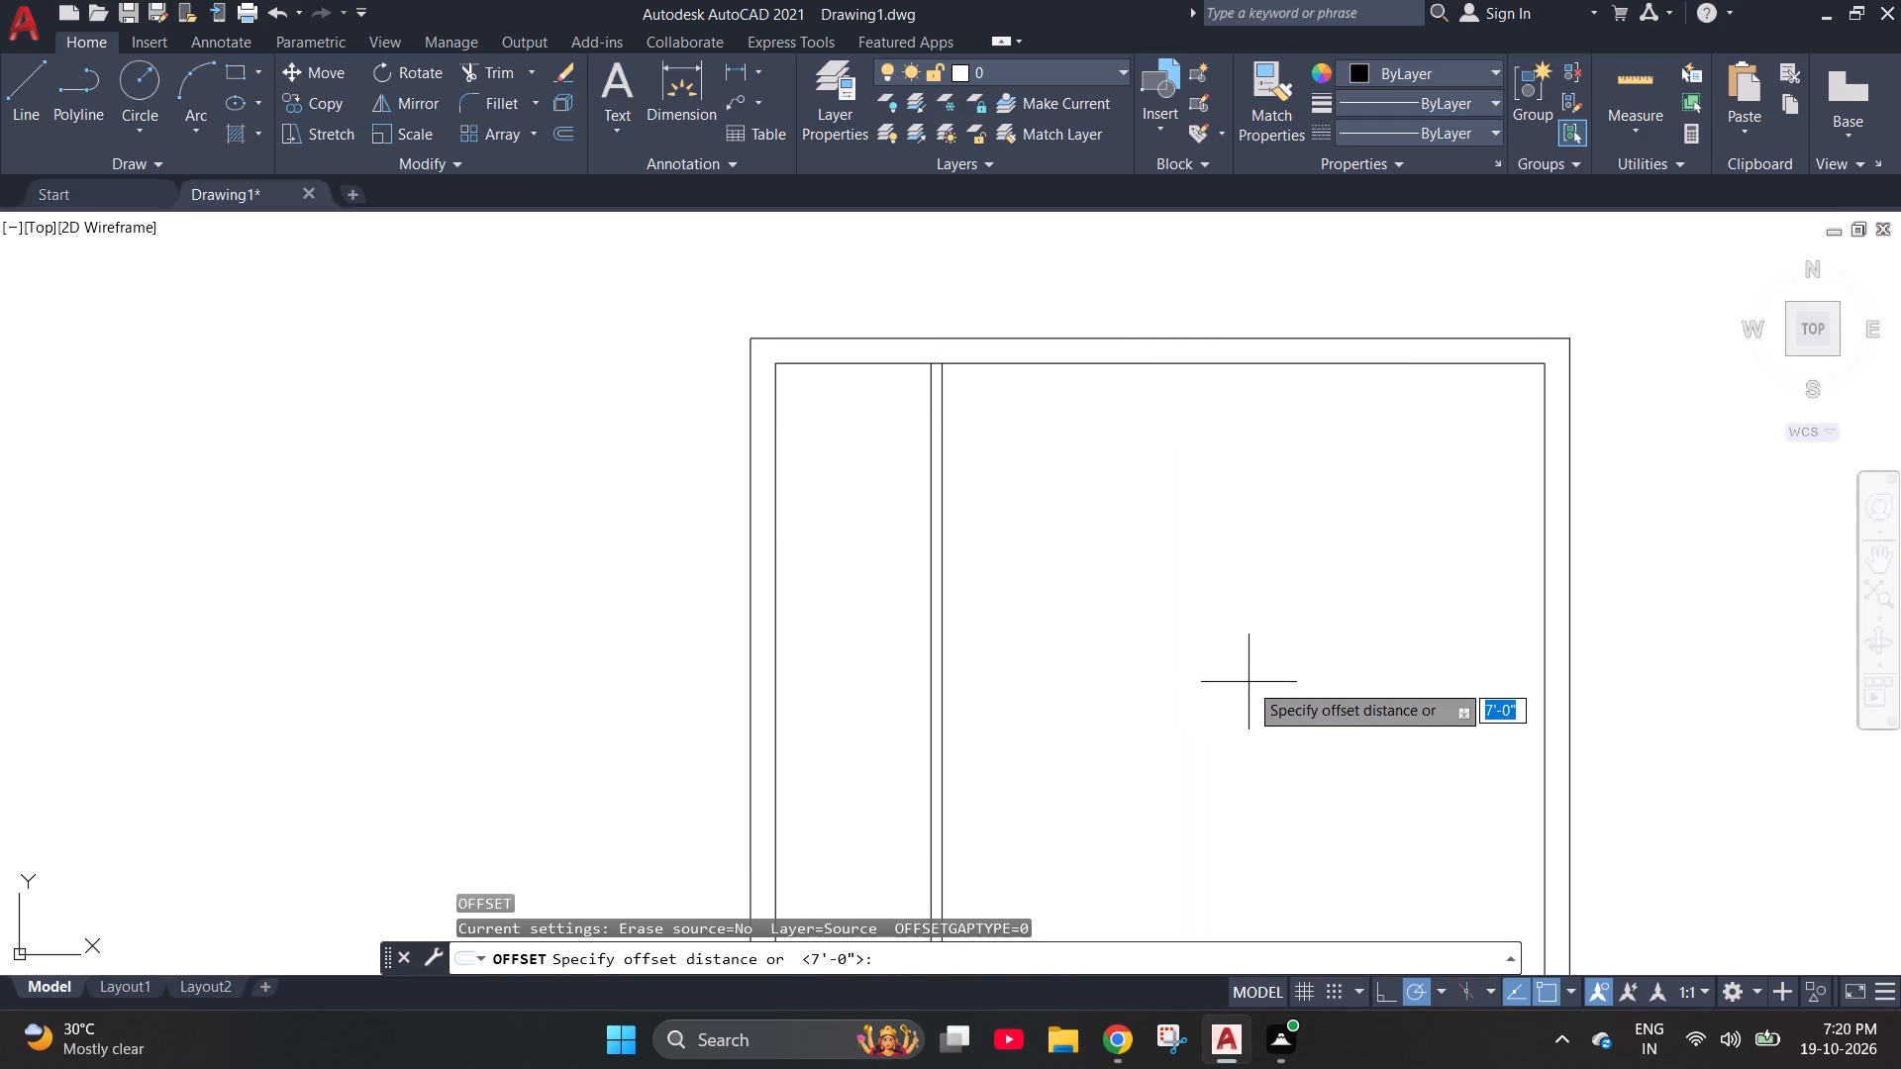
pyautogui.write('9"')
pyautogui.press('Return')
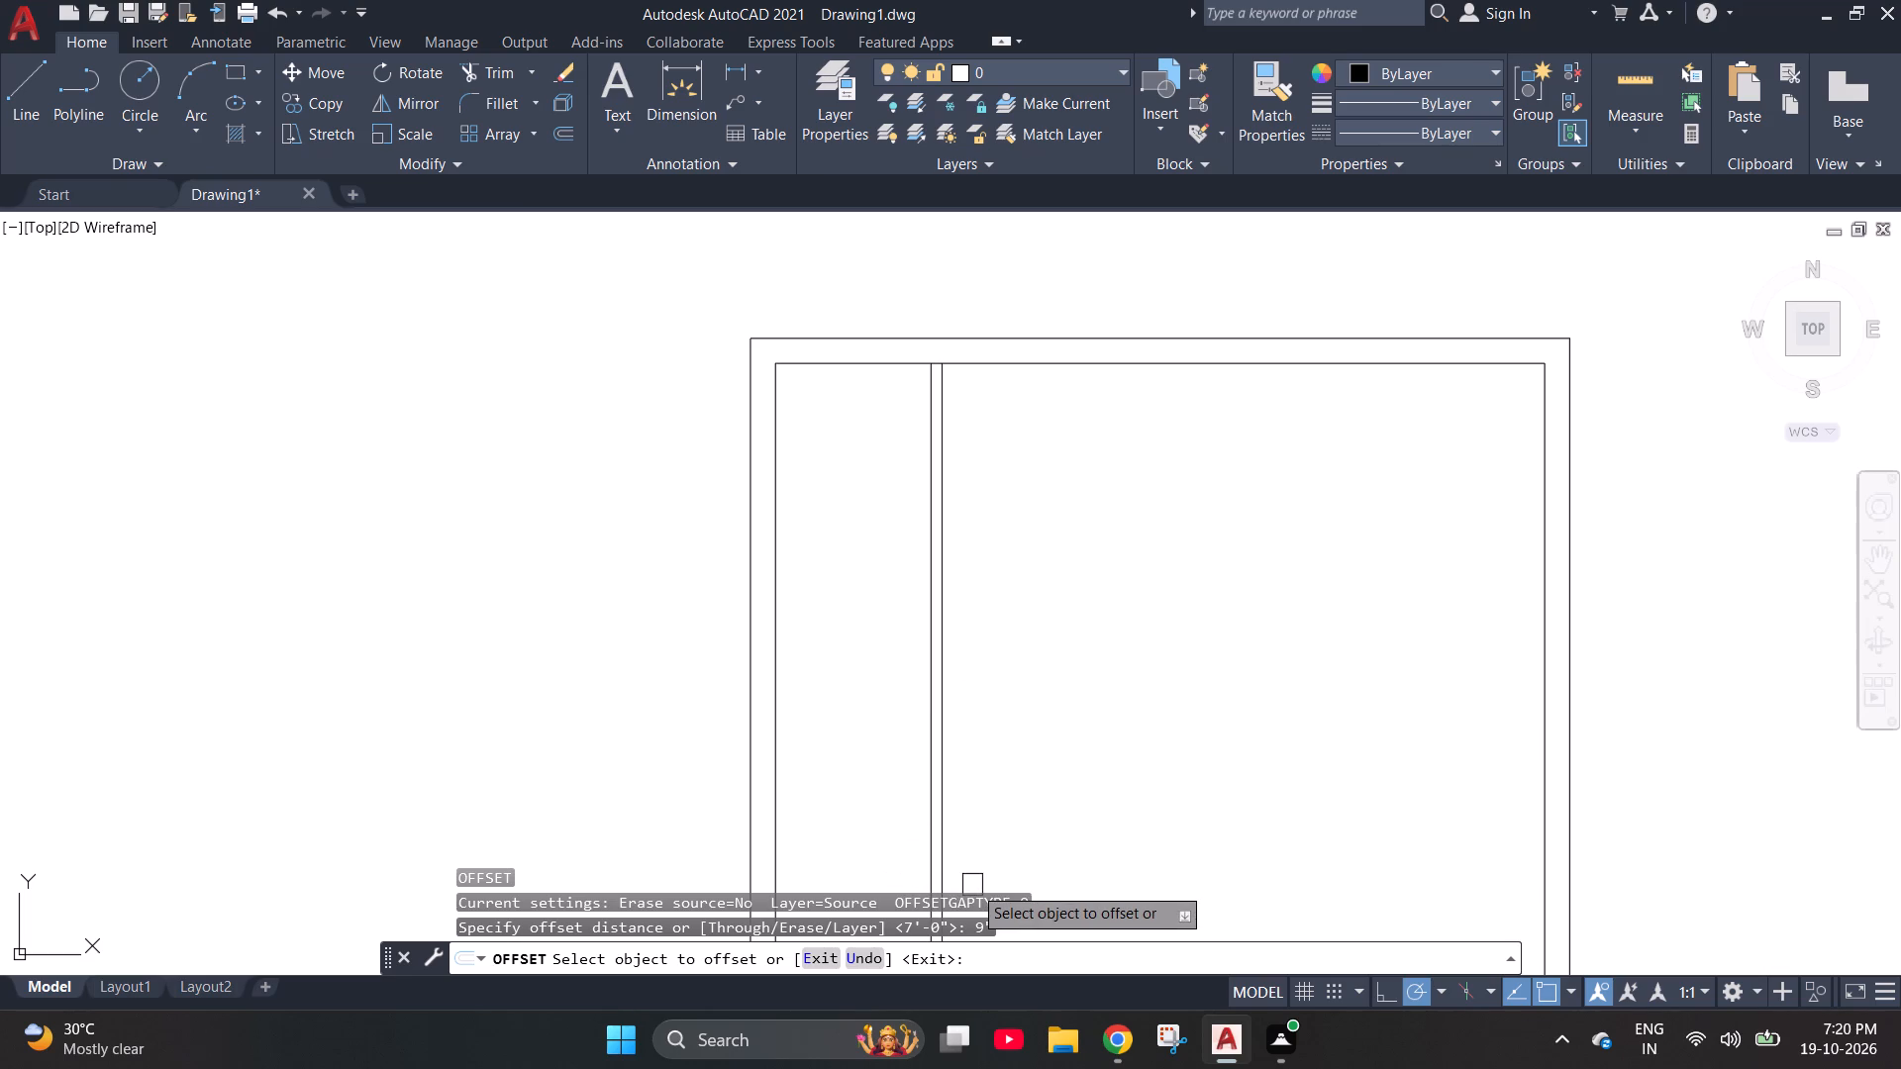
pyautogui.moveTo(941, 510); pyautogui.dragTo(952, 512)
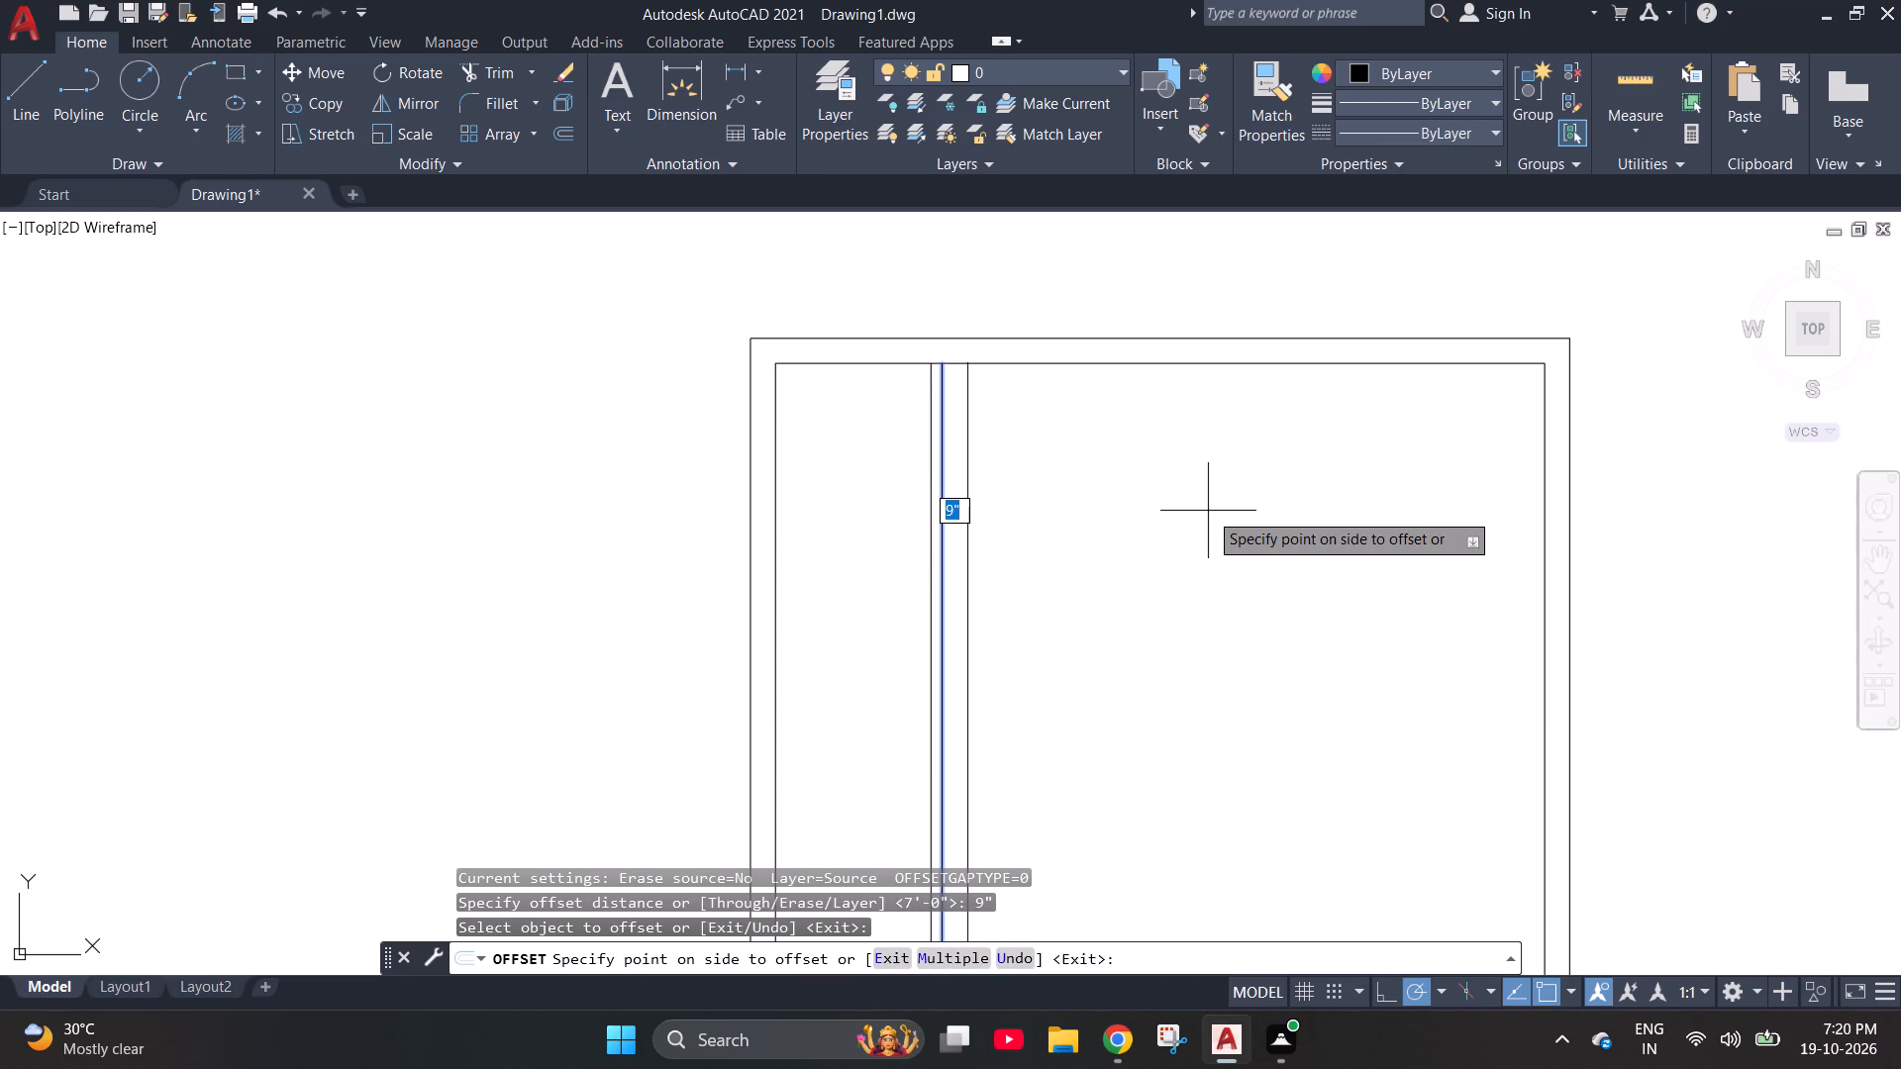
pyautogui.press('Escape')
# Offset the right-hand line of the first partition 7' toward the right wall.
pyautogui.press('o')
pyautogui.press('Return')
pyautogui.write("7'")
pyautogui.press('Return')
pyautogui.click(952, 622)
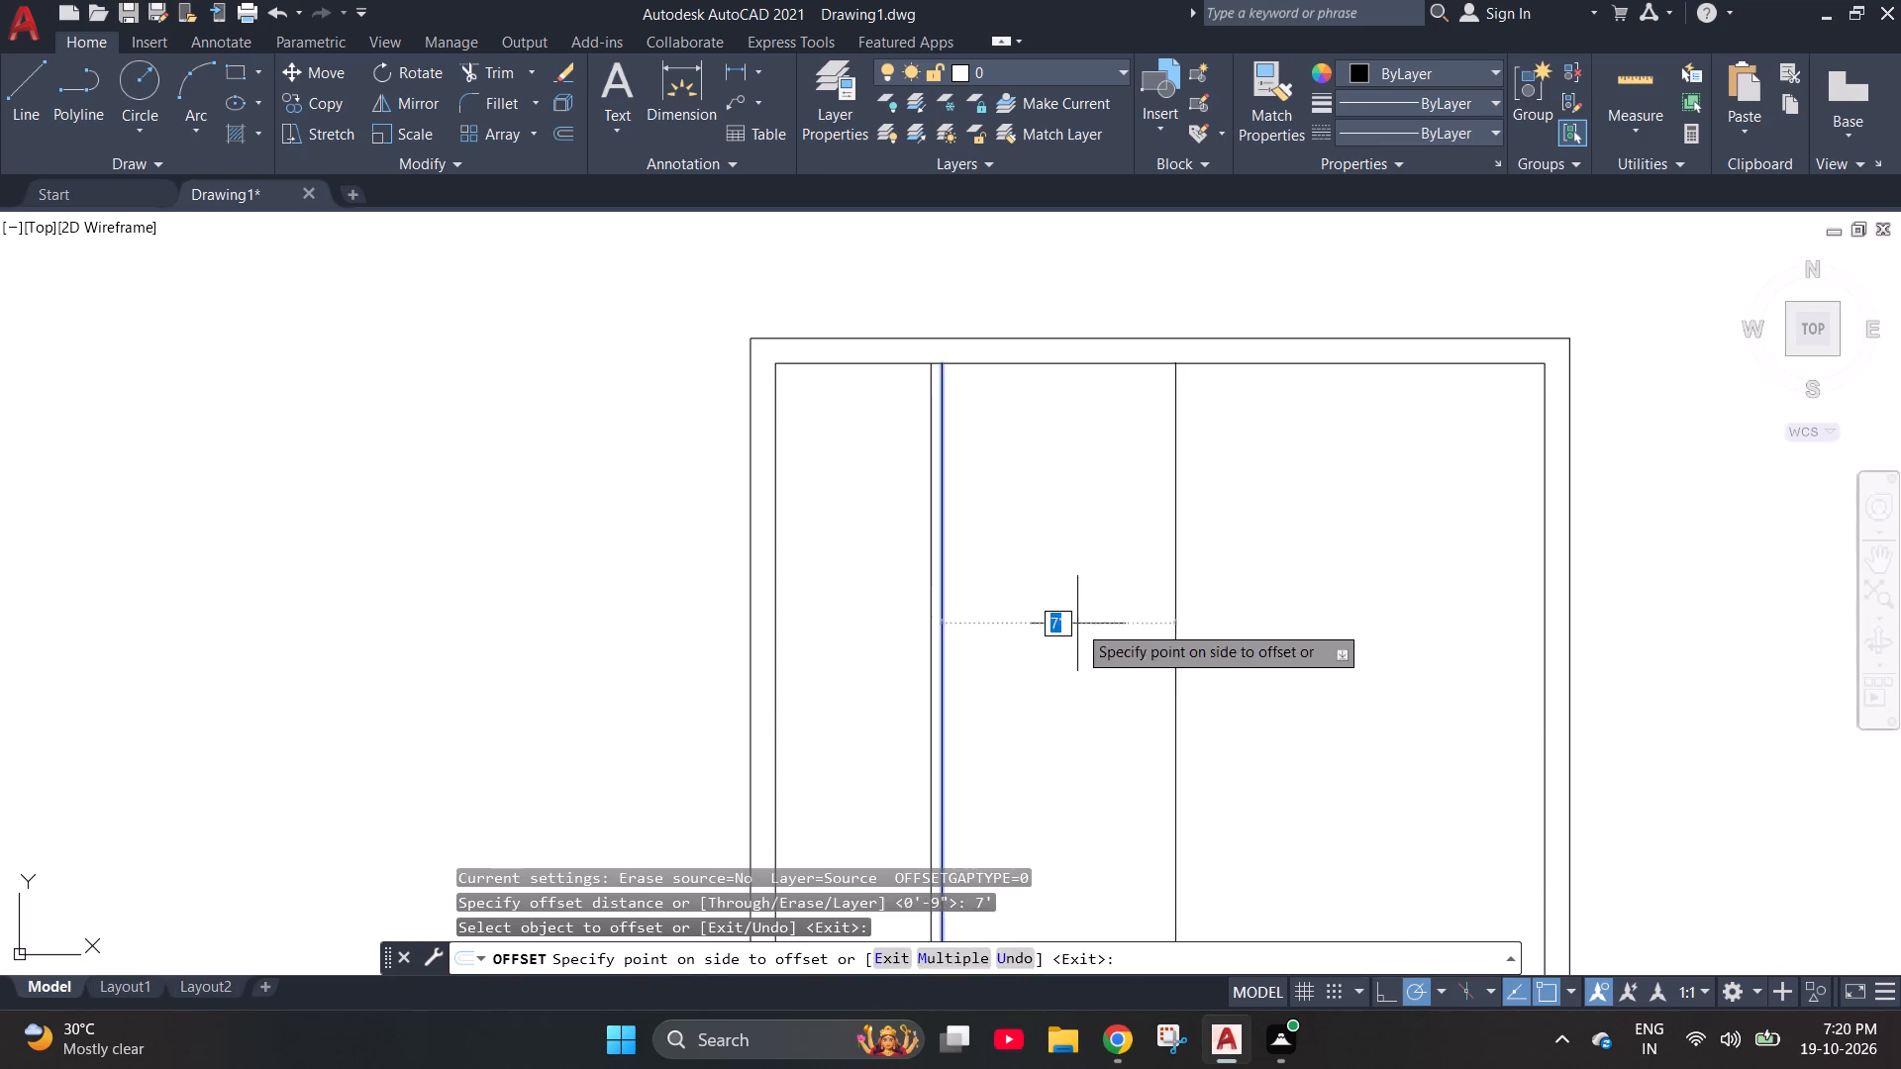
pyautogui.click(1260, 624)
pyautogui.press('Escape')
# Offset the latest vertical line 9" toward the right wall to form the second partition's thickness.
pyautogui.press('o')
pyautogui.press('Return')
pyautogui.press('9')
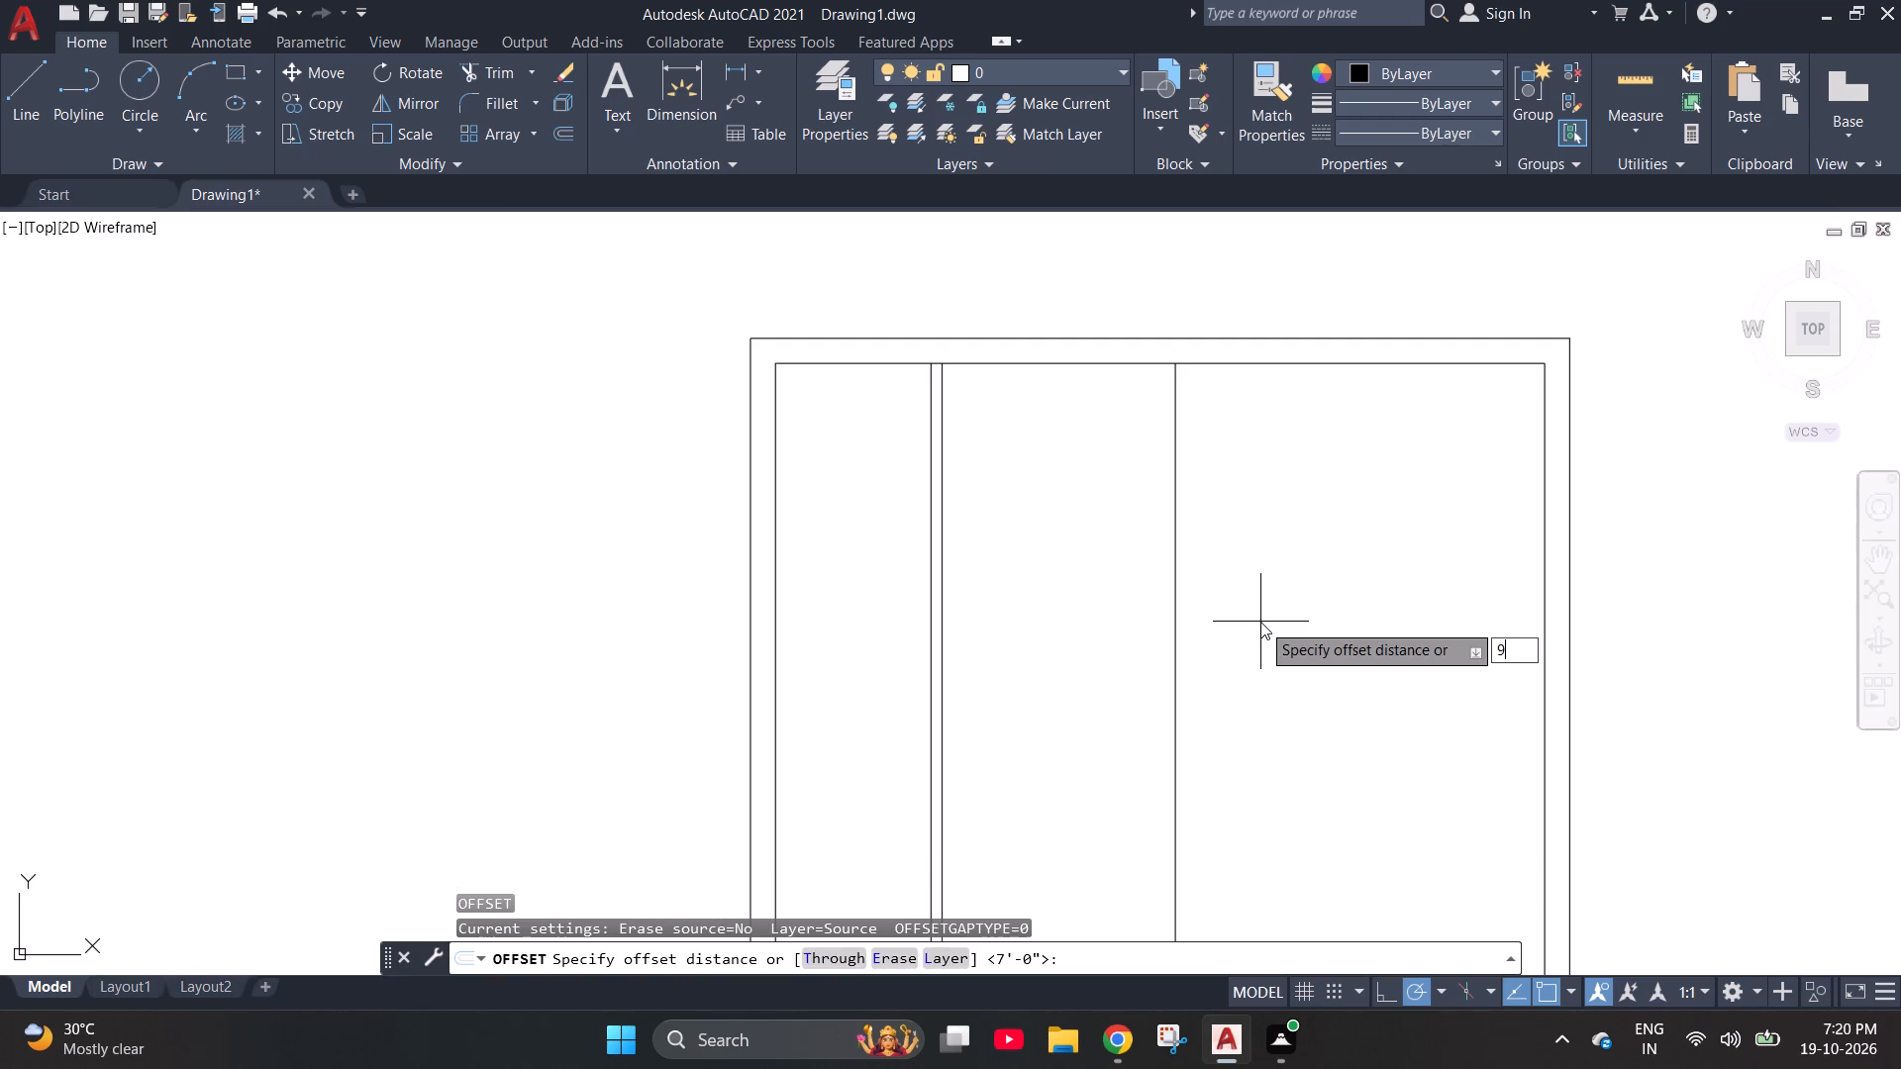
pyautogui.hotkey('shift', '"')
pyautogui.press('Return')
pyautogui.moveTo(1170, 644); pyautogui.dragTo(1182, 646)
pyautogui.click(1260, 641)
pyautogui.press('Escape')
pyautogui.press('Escape')
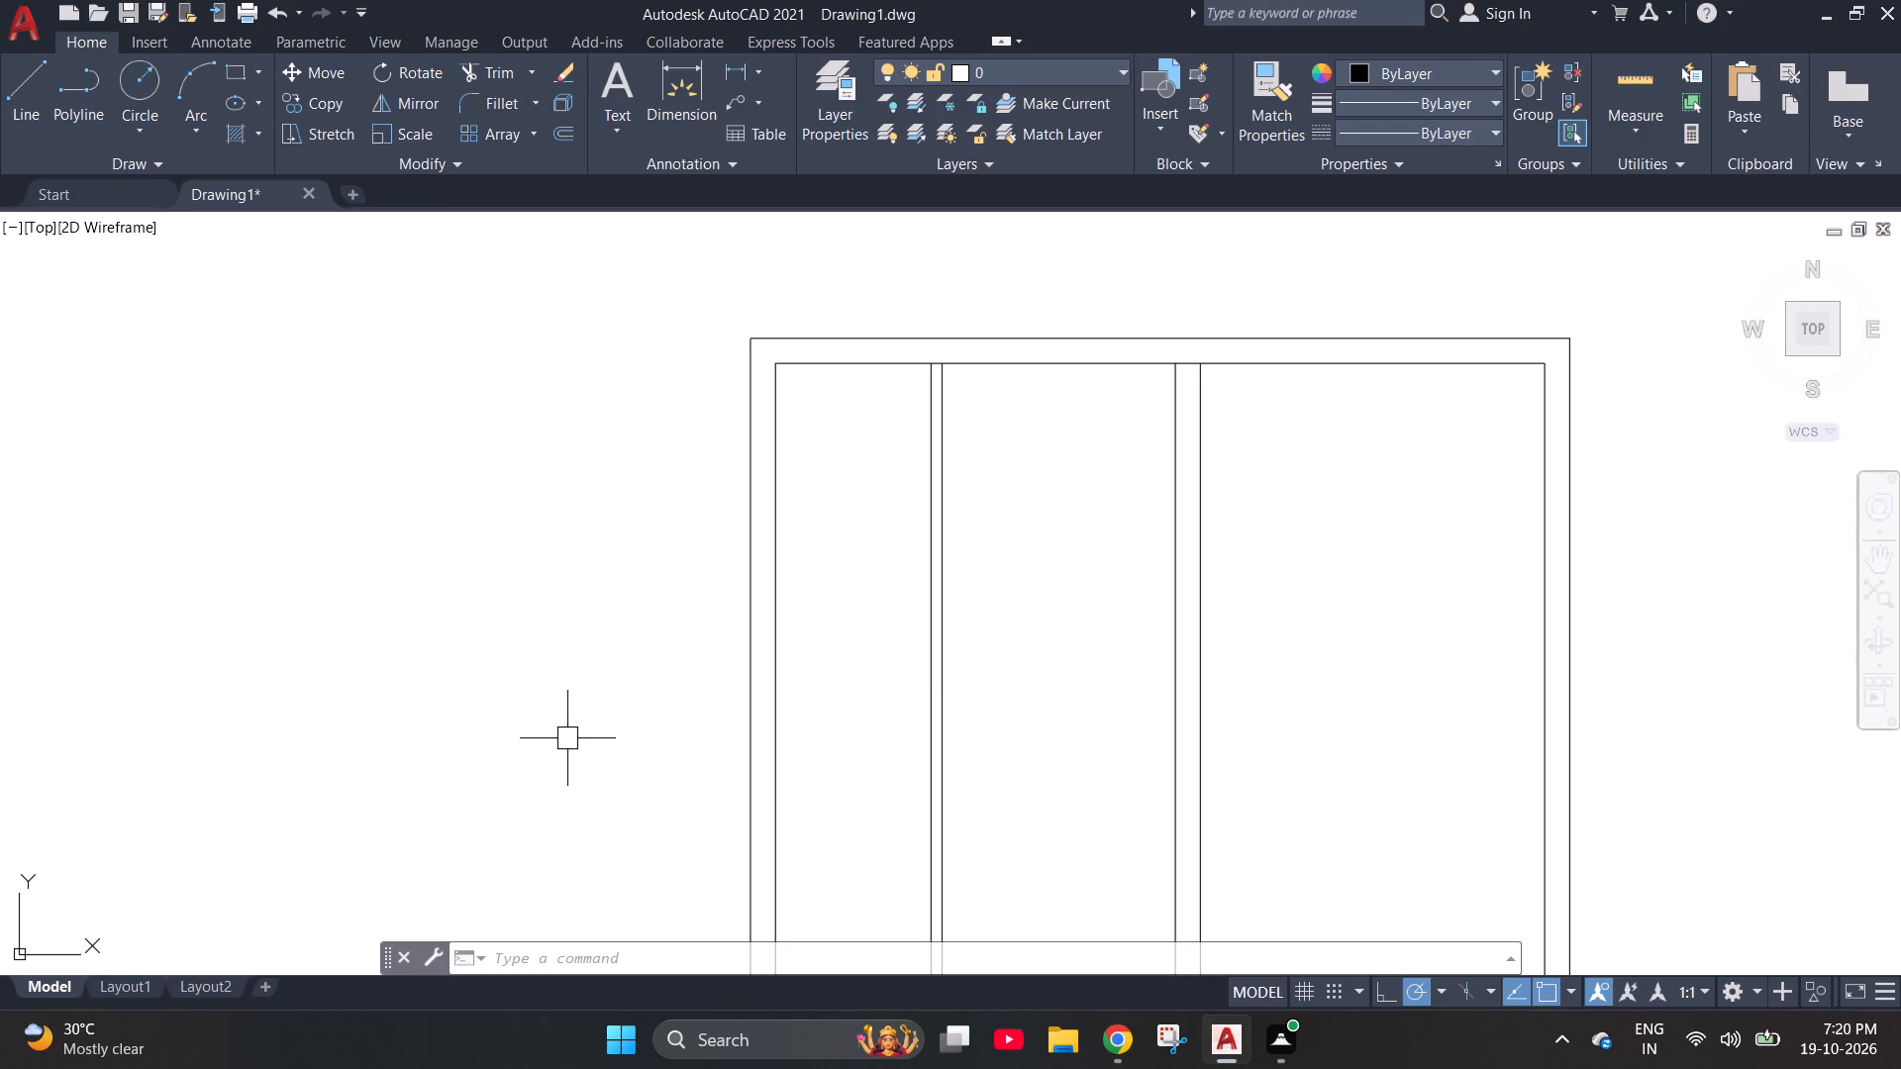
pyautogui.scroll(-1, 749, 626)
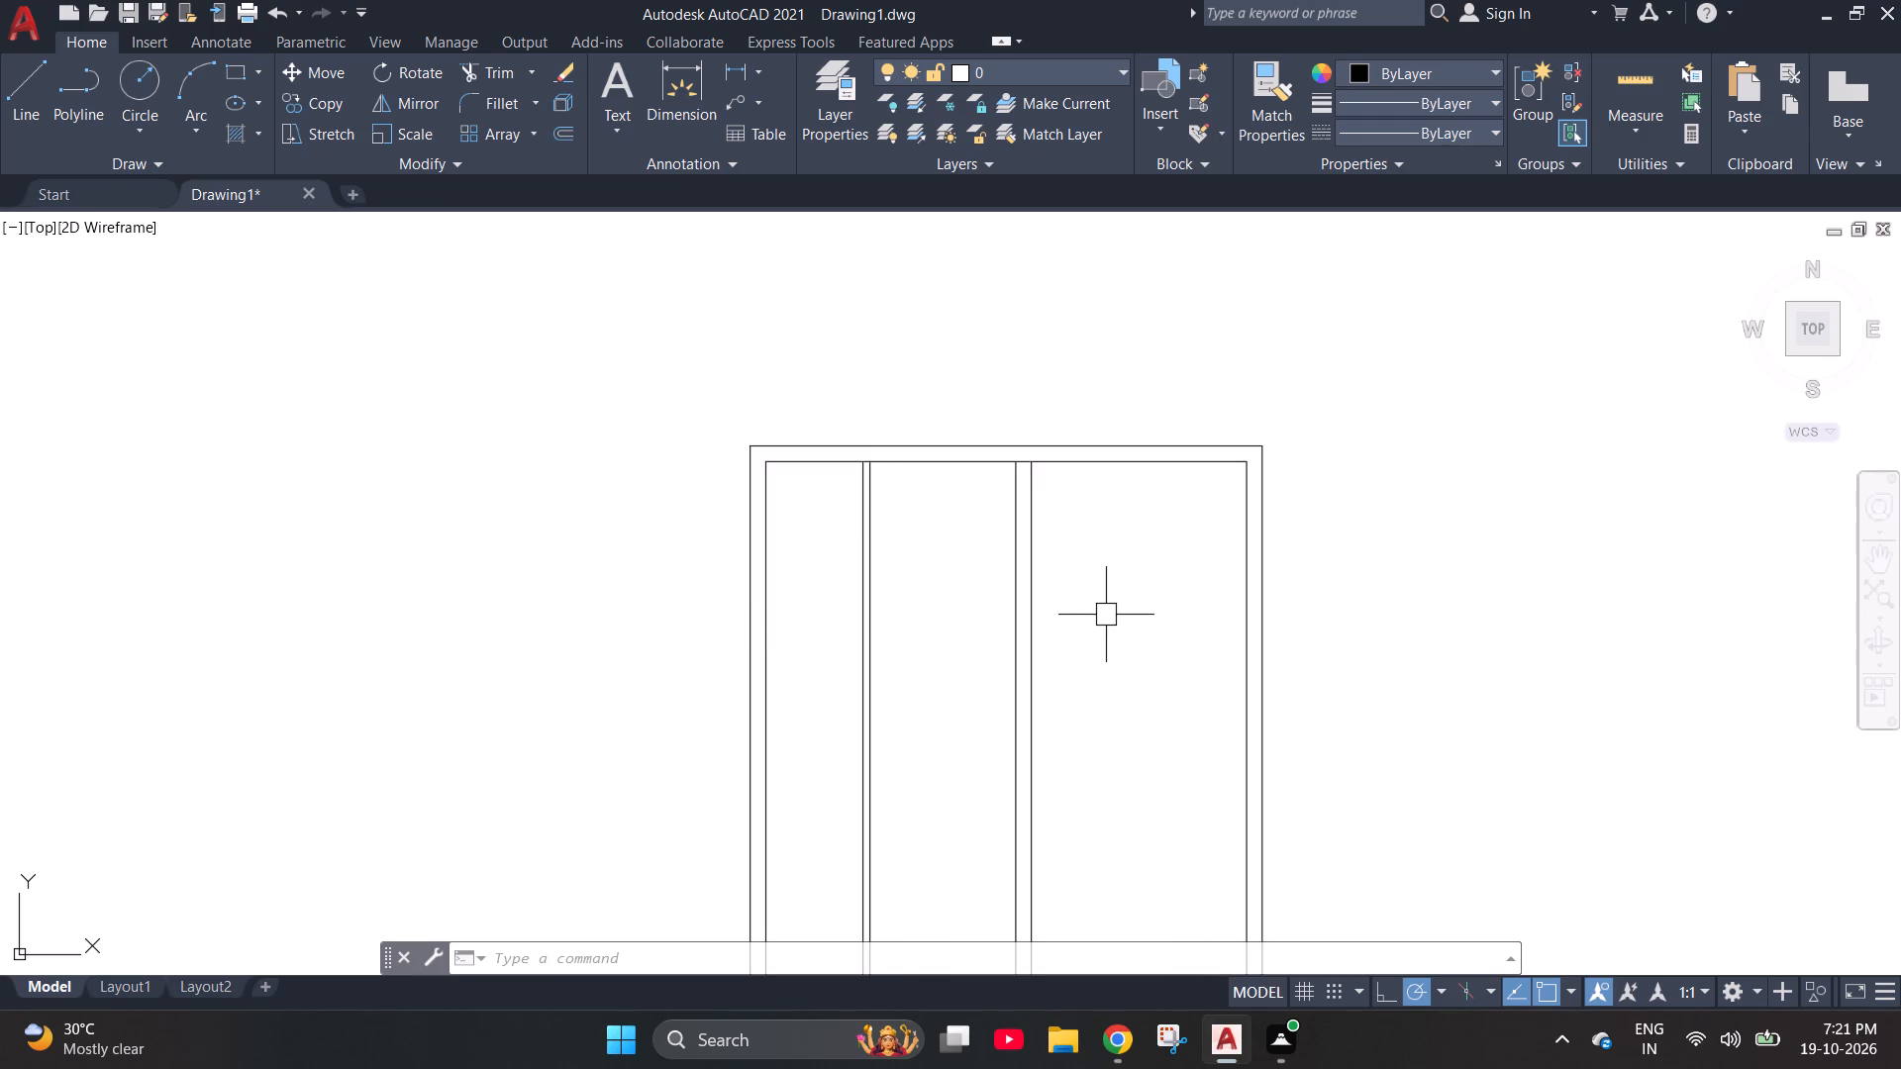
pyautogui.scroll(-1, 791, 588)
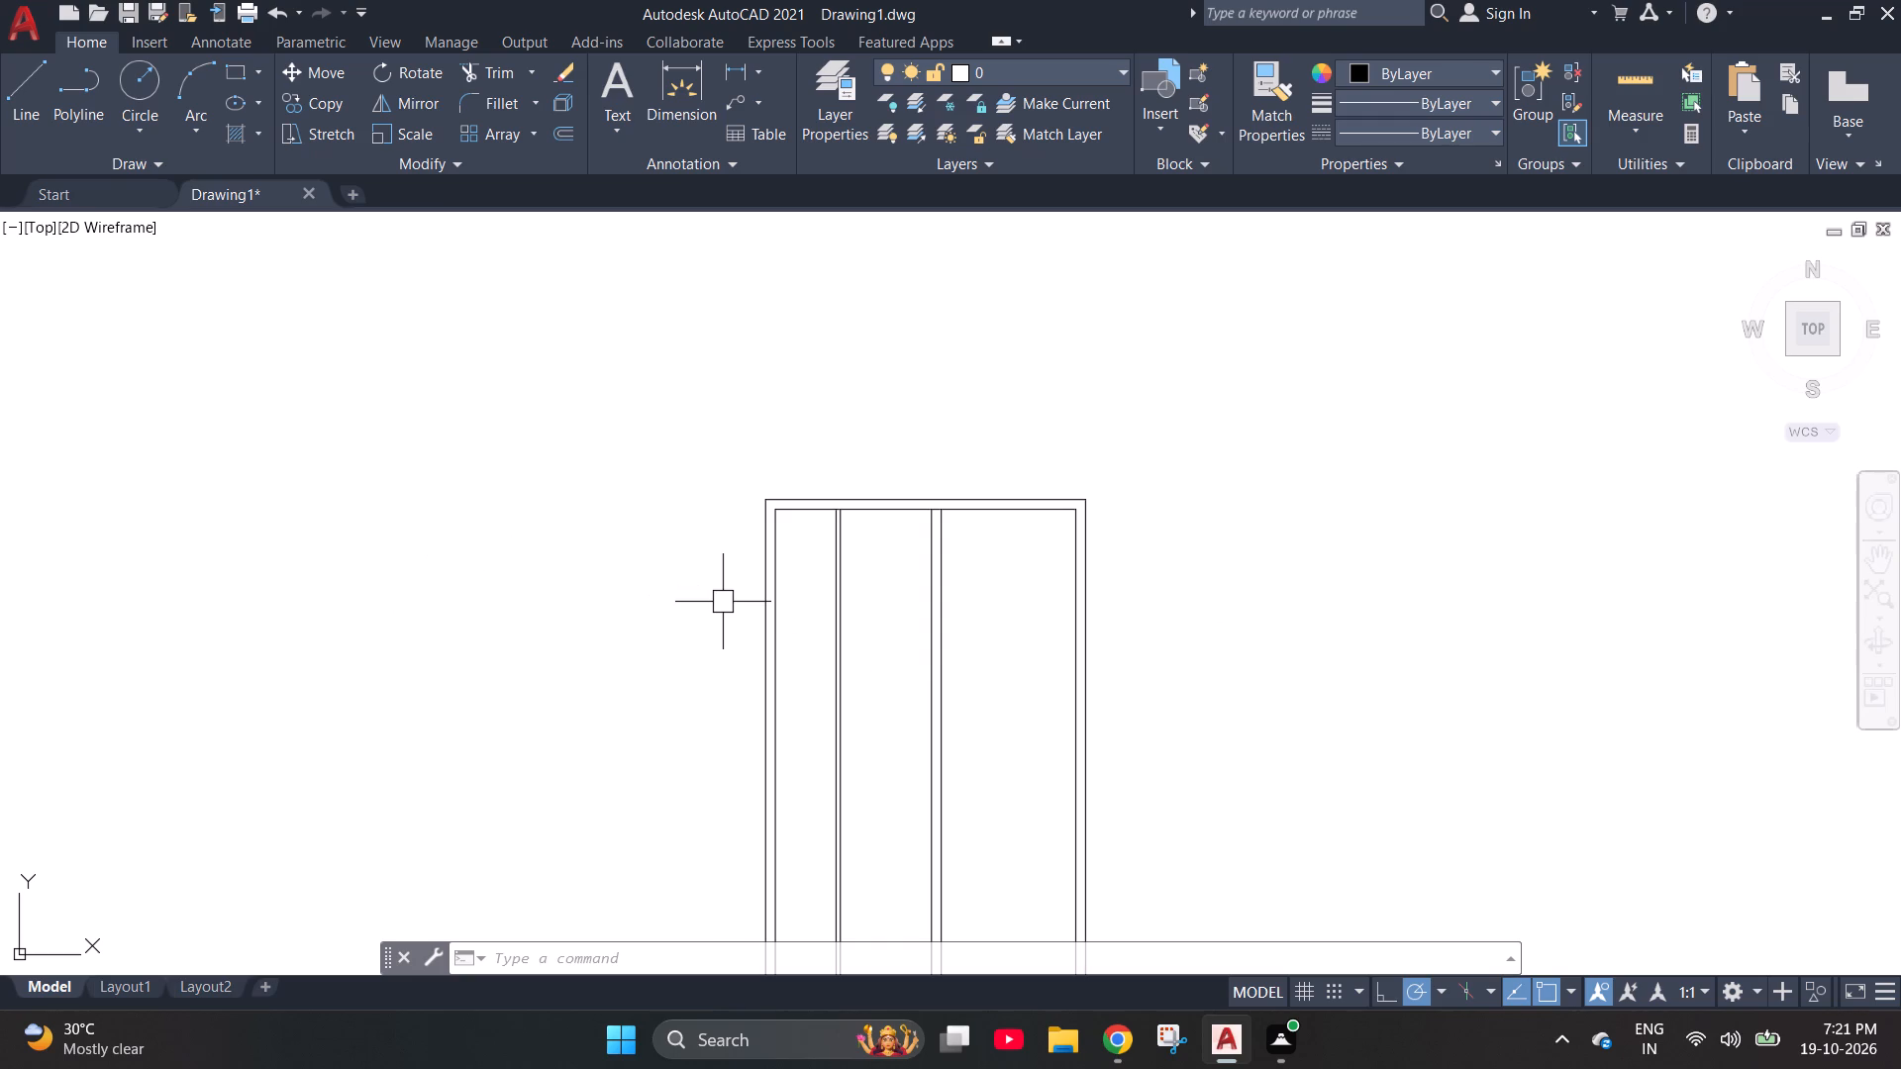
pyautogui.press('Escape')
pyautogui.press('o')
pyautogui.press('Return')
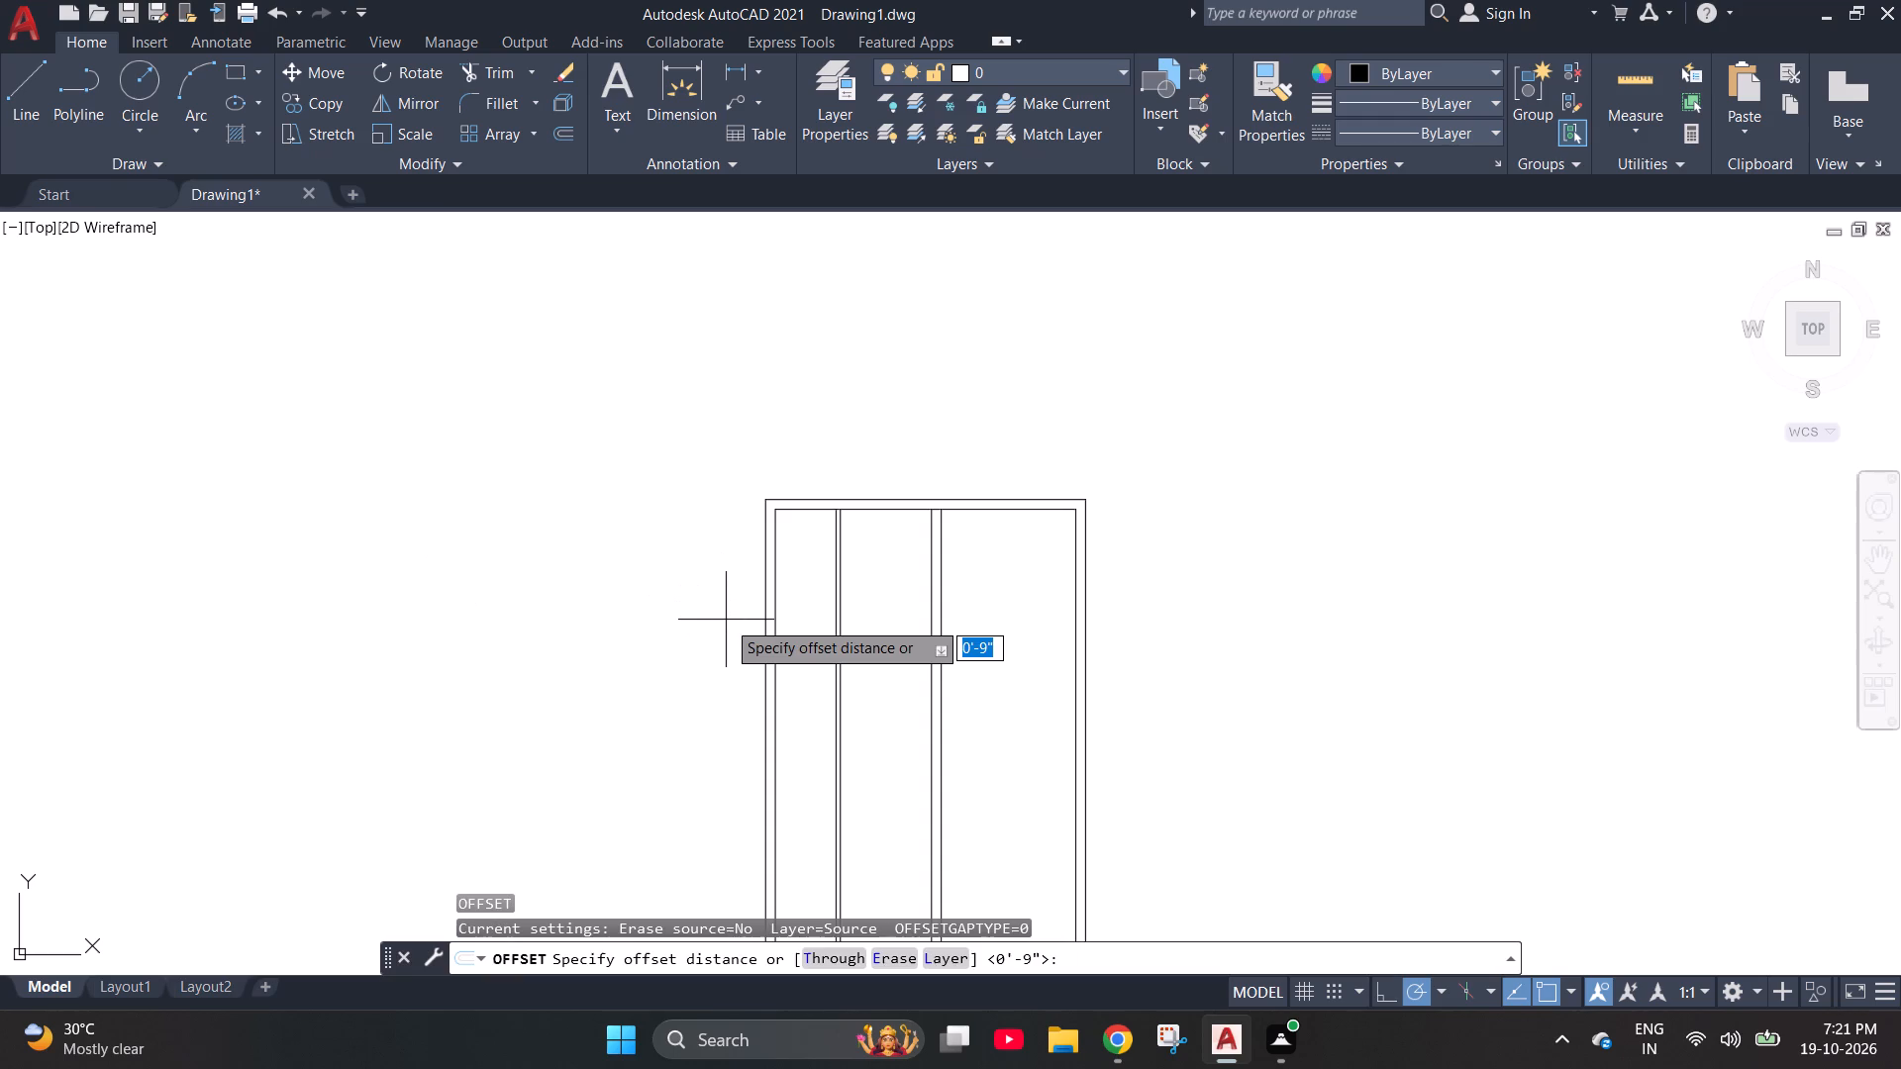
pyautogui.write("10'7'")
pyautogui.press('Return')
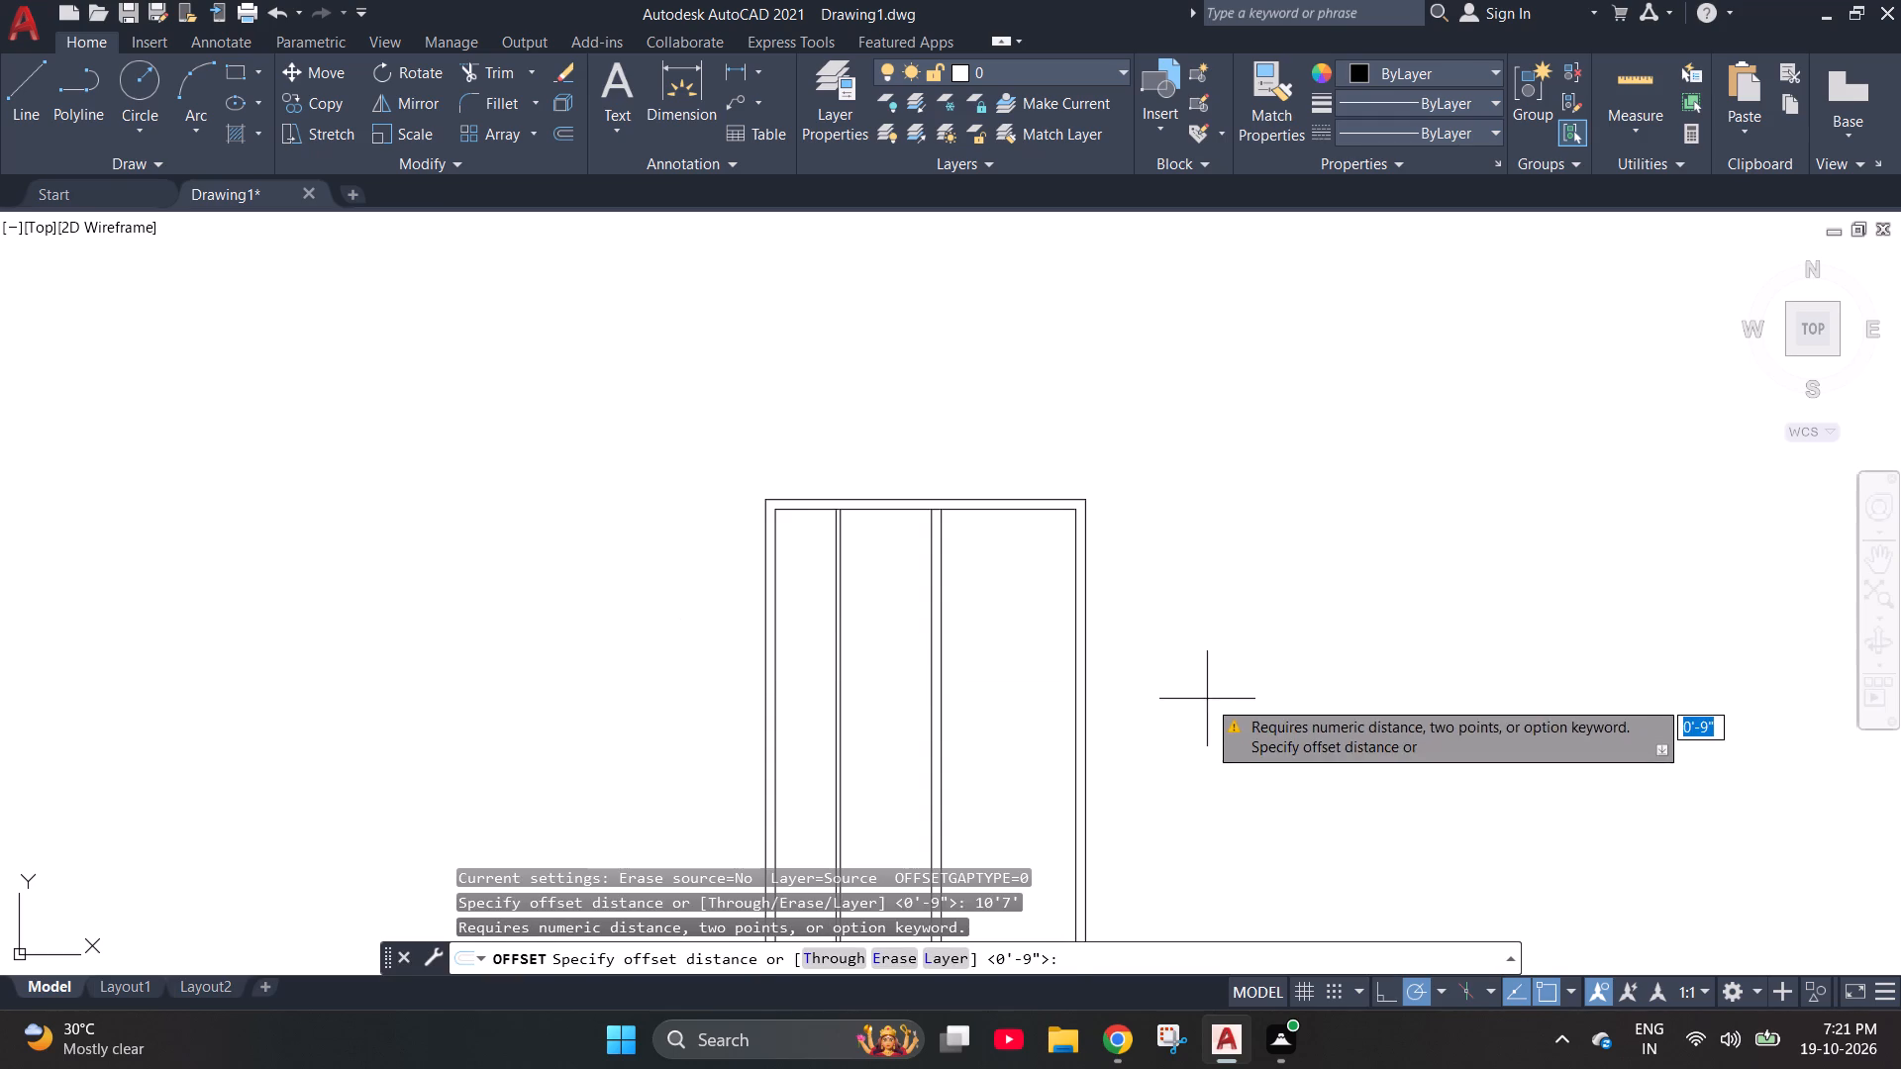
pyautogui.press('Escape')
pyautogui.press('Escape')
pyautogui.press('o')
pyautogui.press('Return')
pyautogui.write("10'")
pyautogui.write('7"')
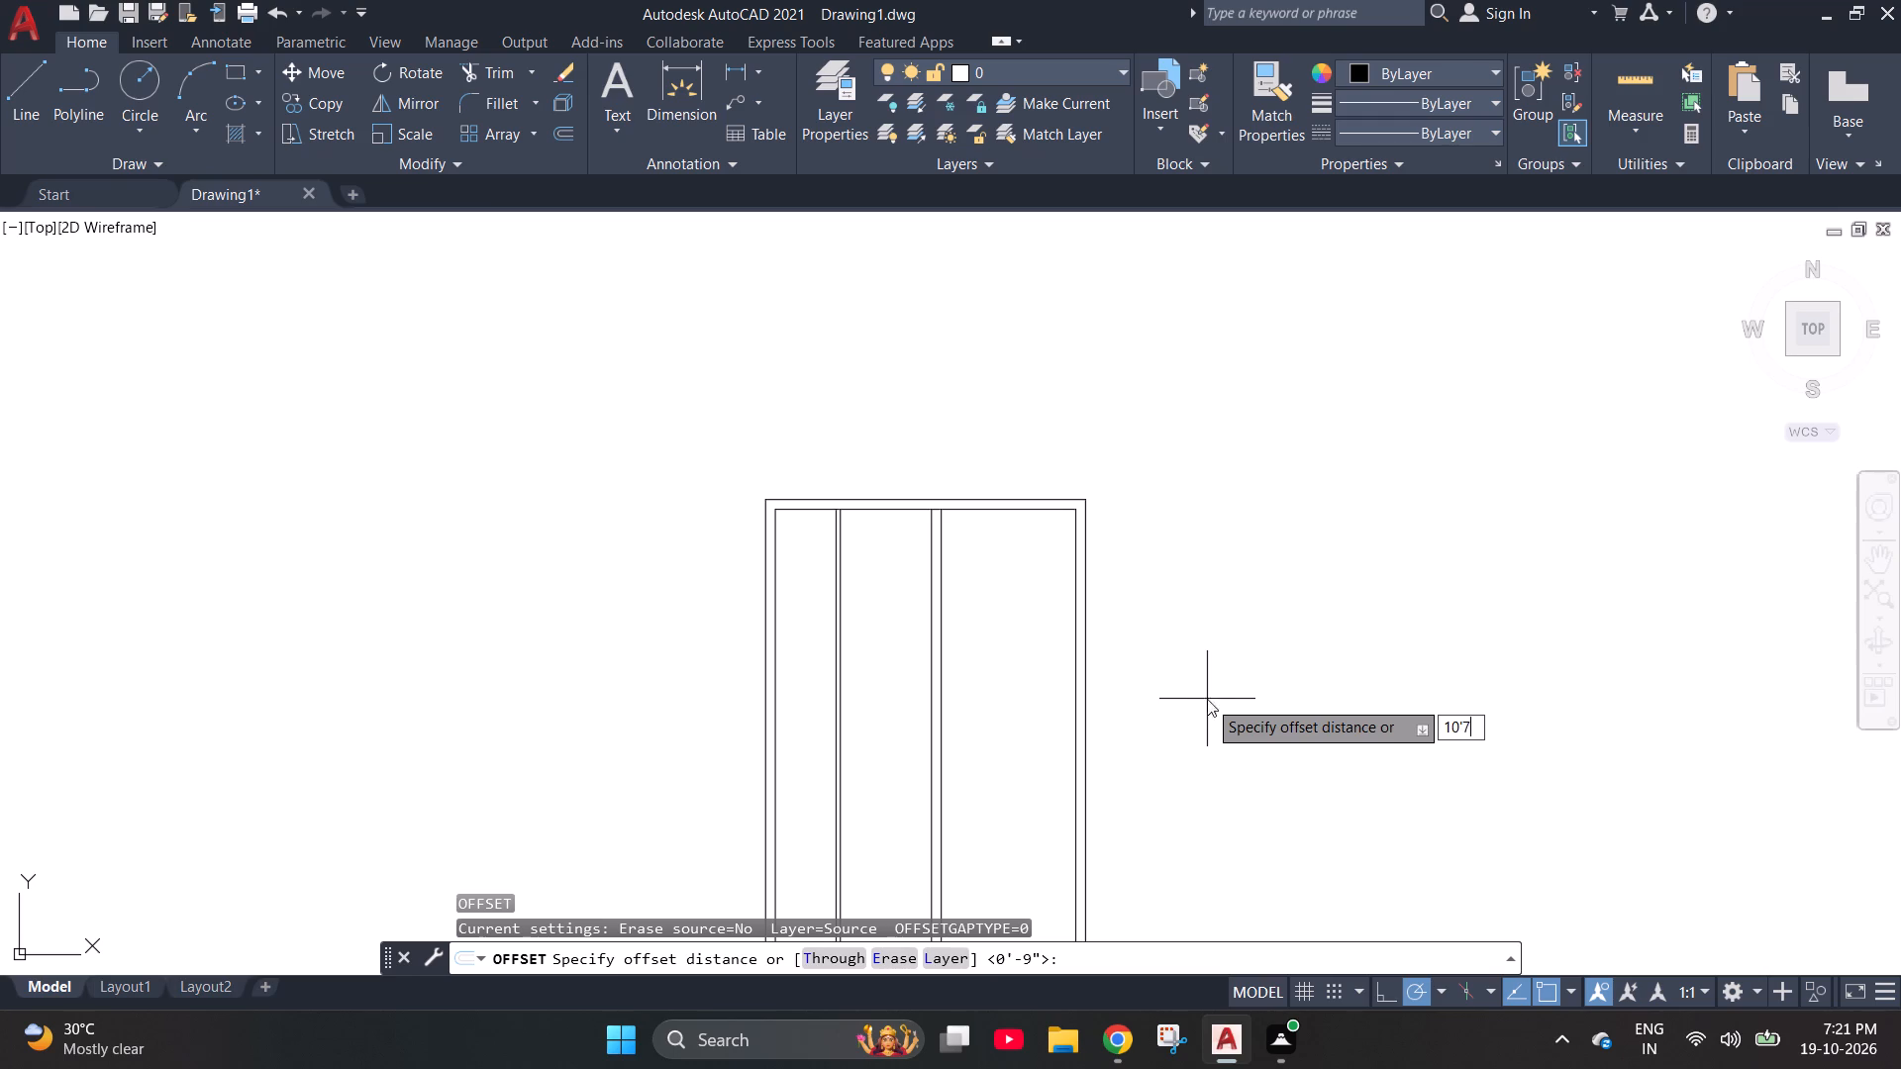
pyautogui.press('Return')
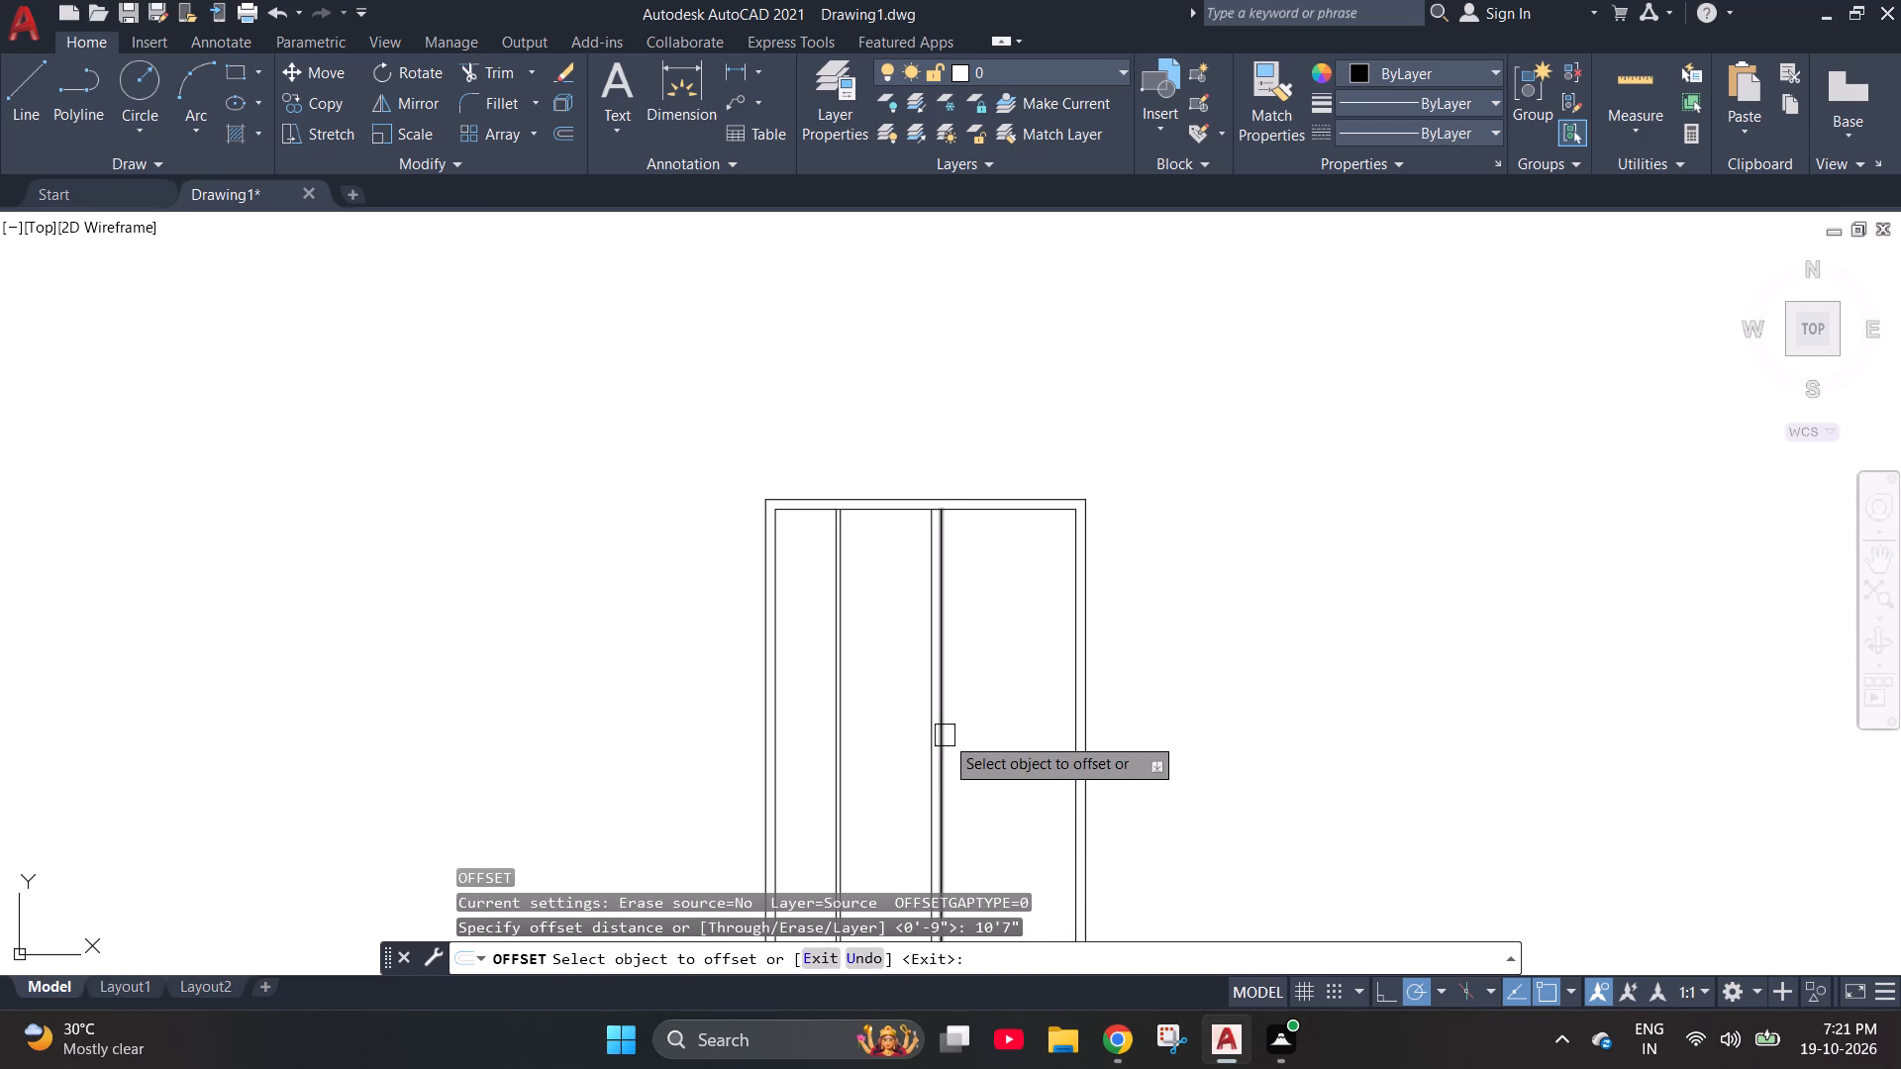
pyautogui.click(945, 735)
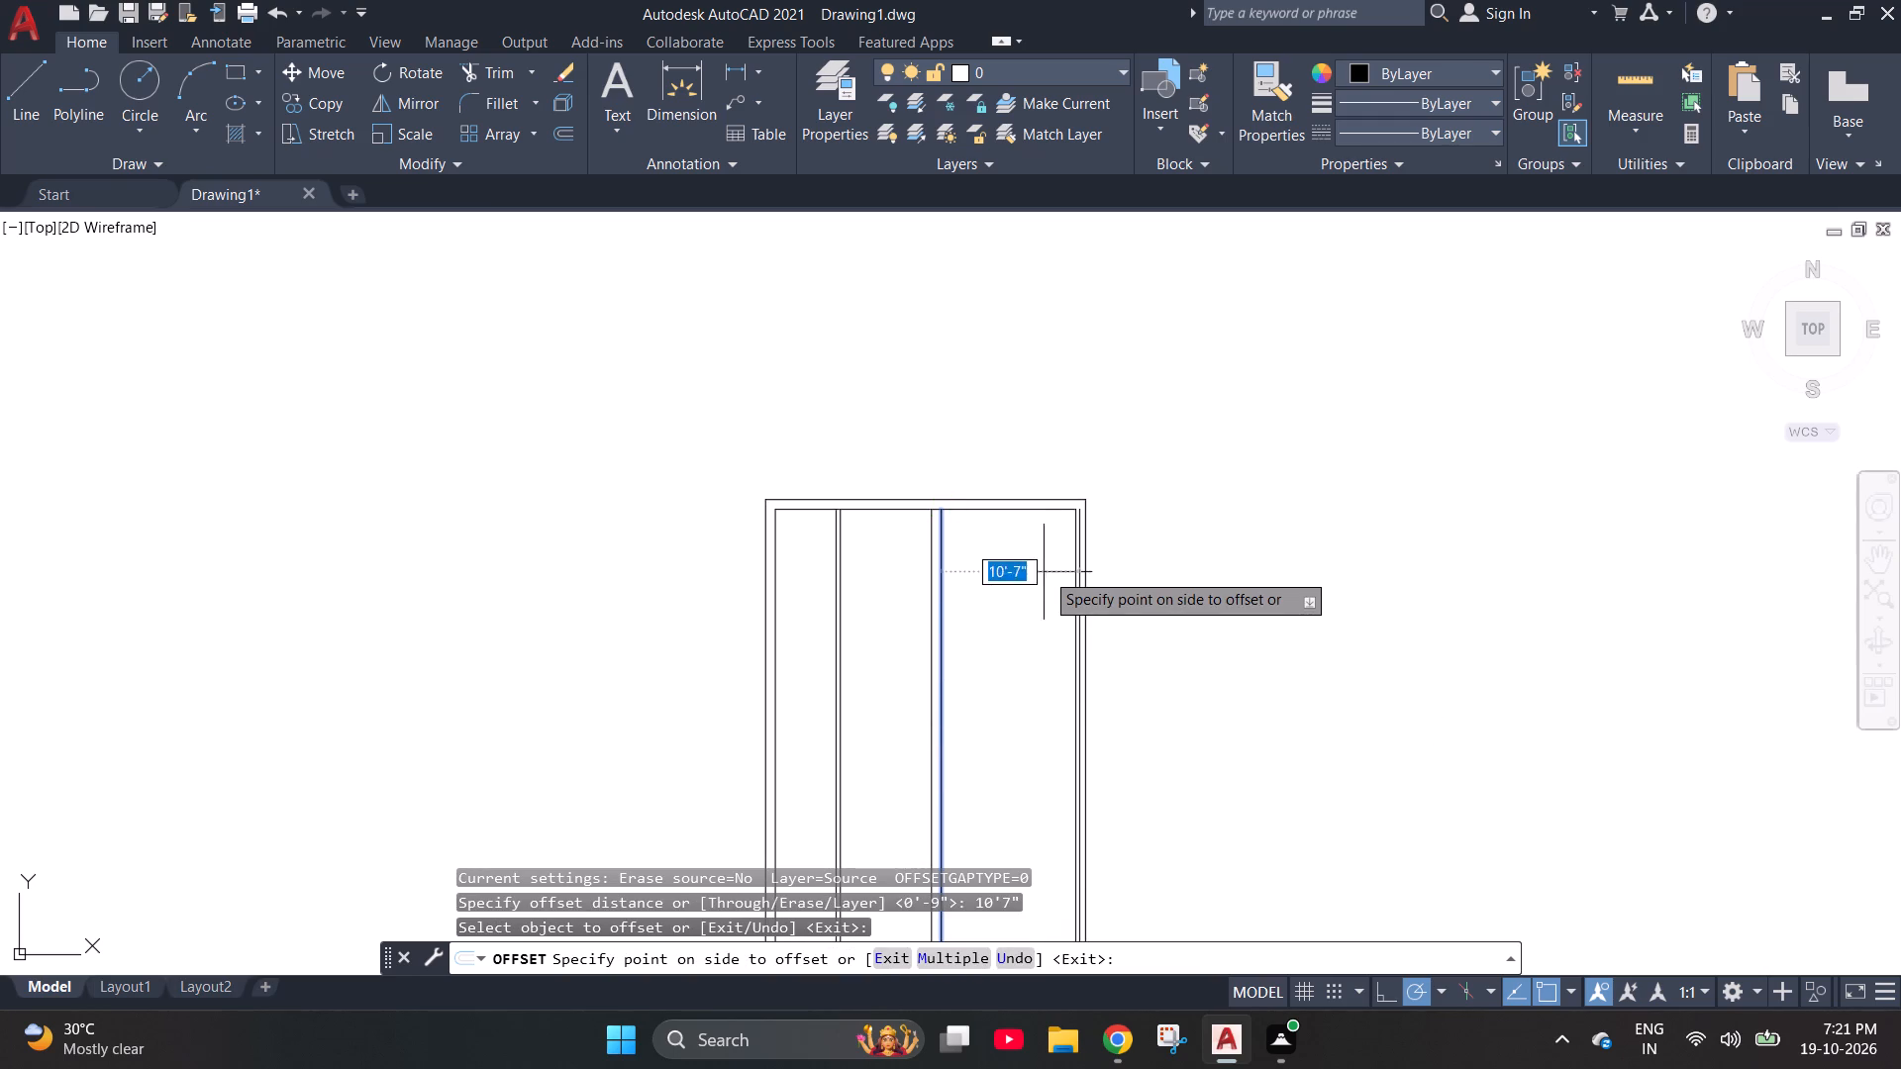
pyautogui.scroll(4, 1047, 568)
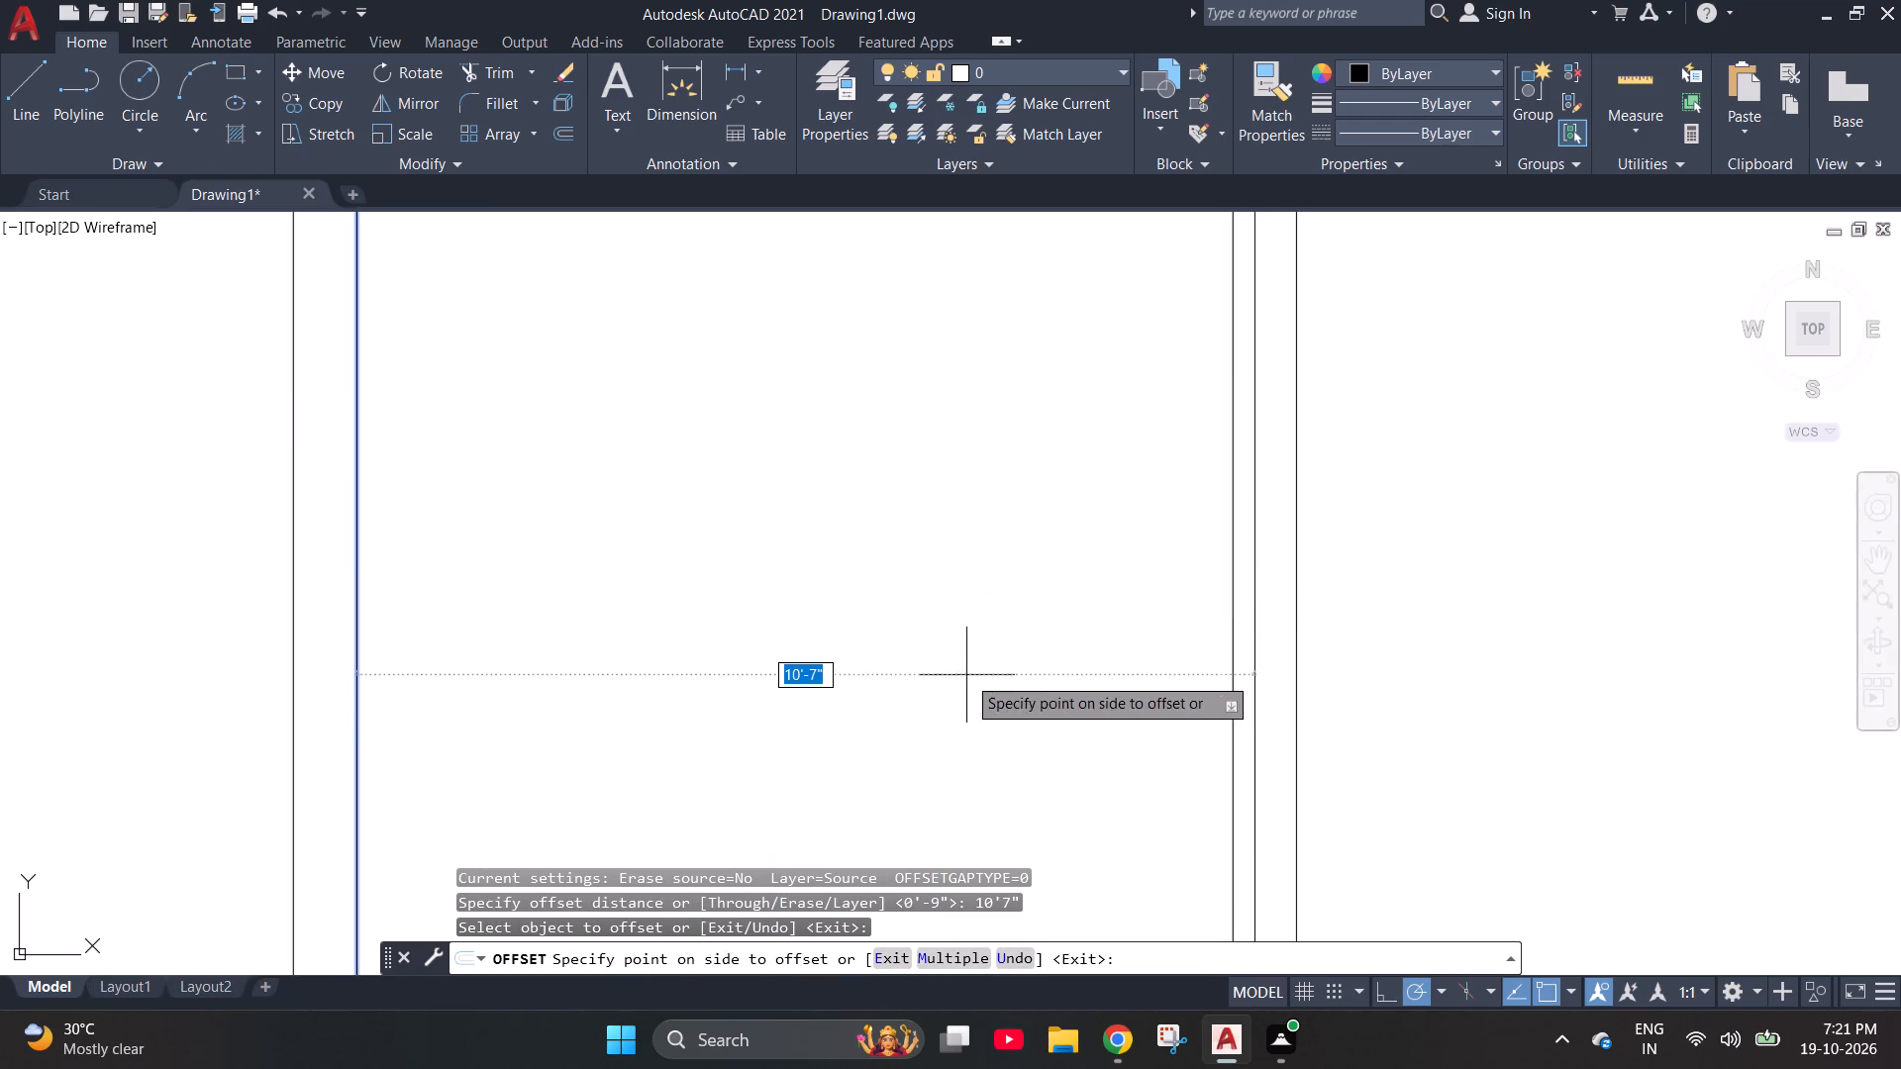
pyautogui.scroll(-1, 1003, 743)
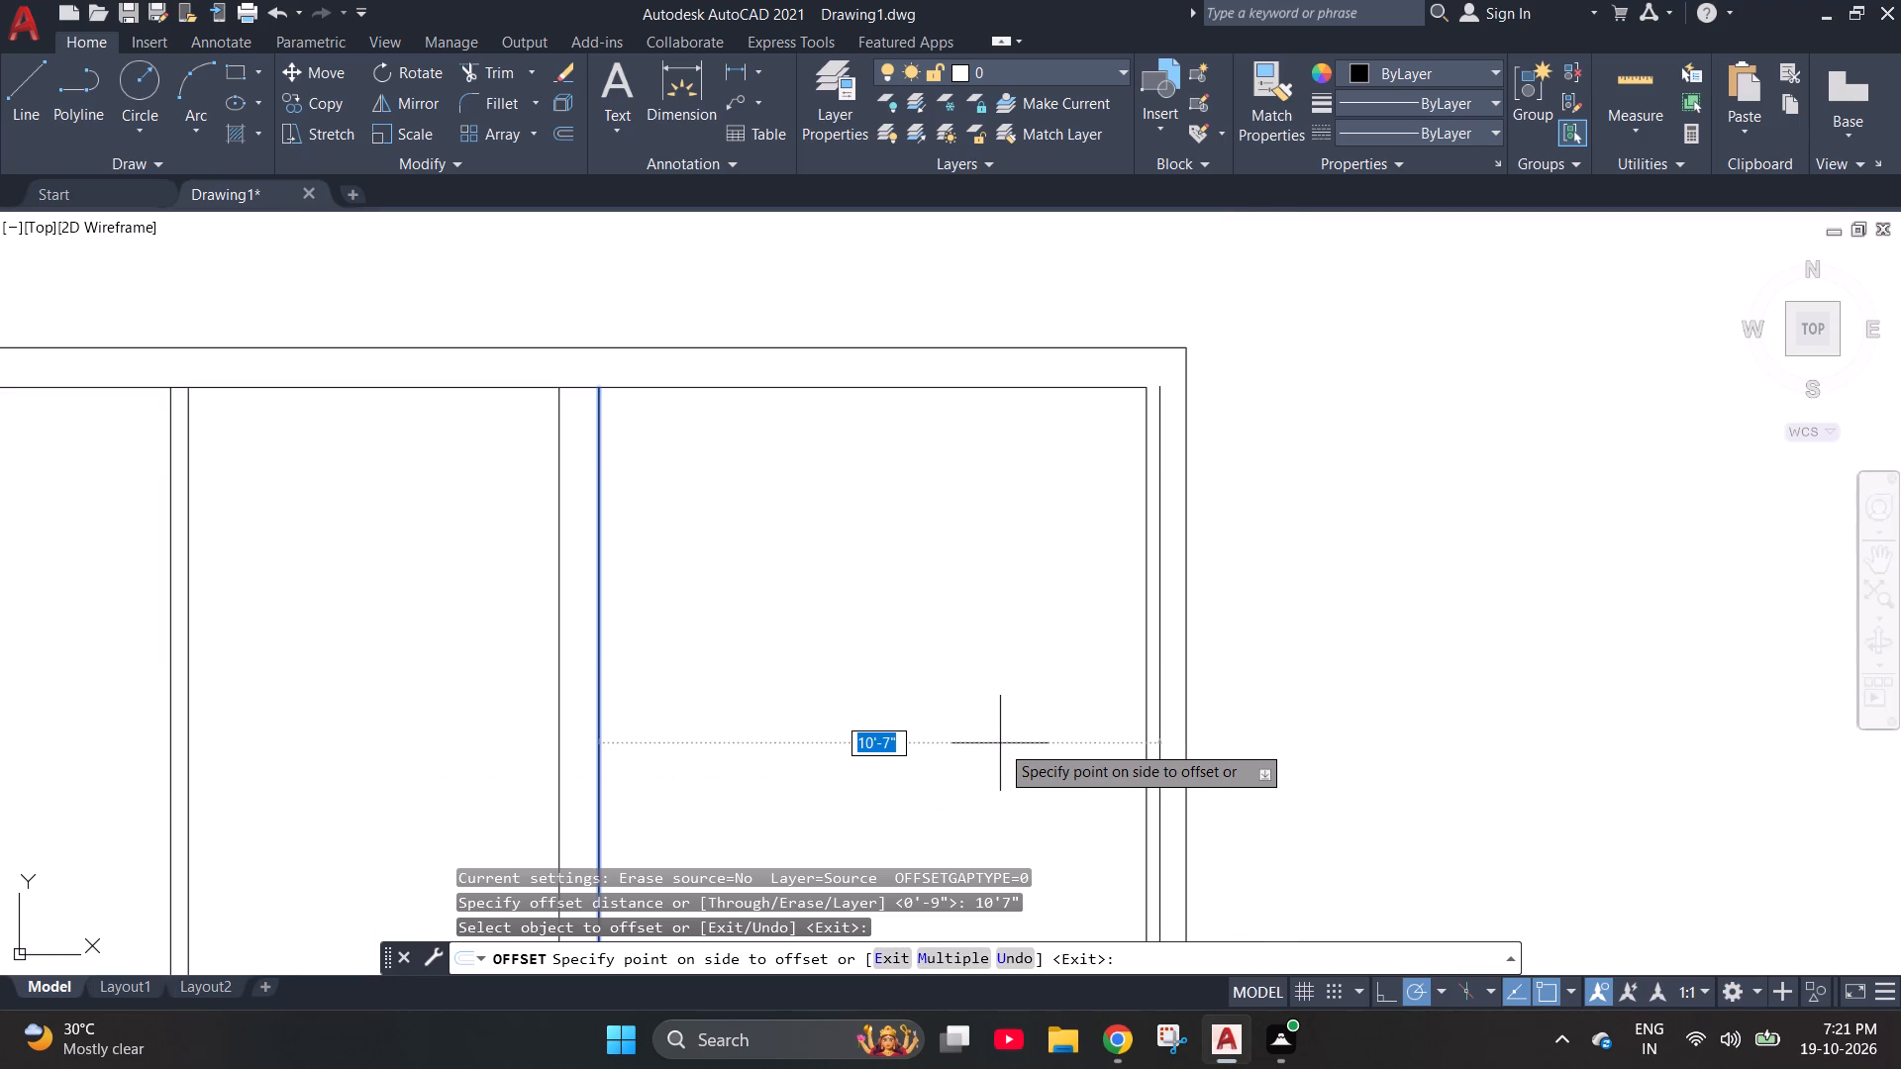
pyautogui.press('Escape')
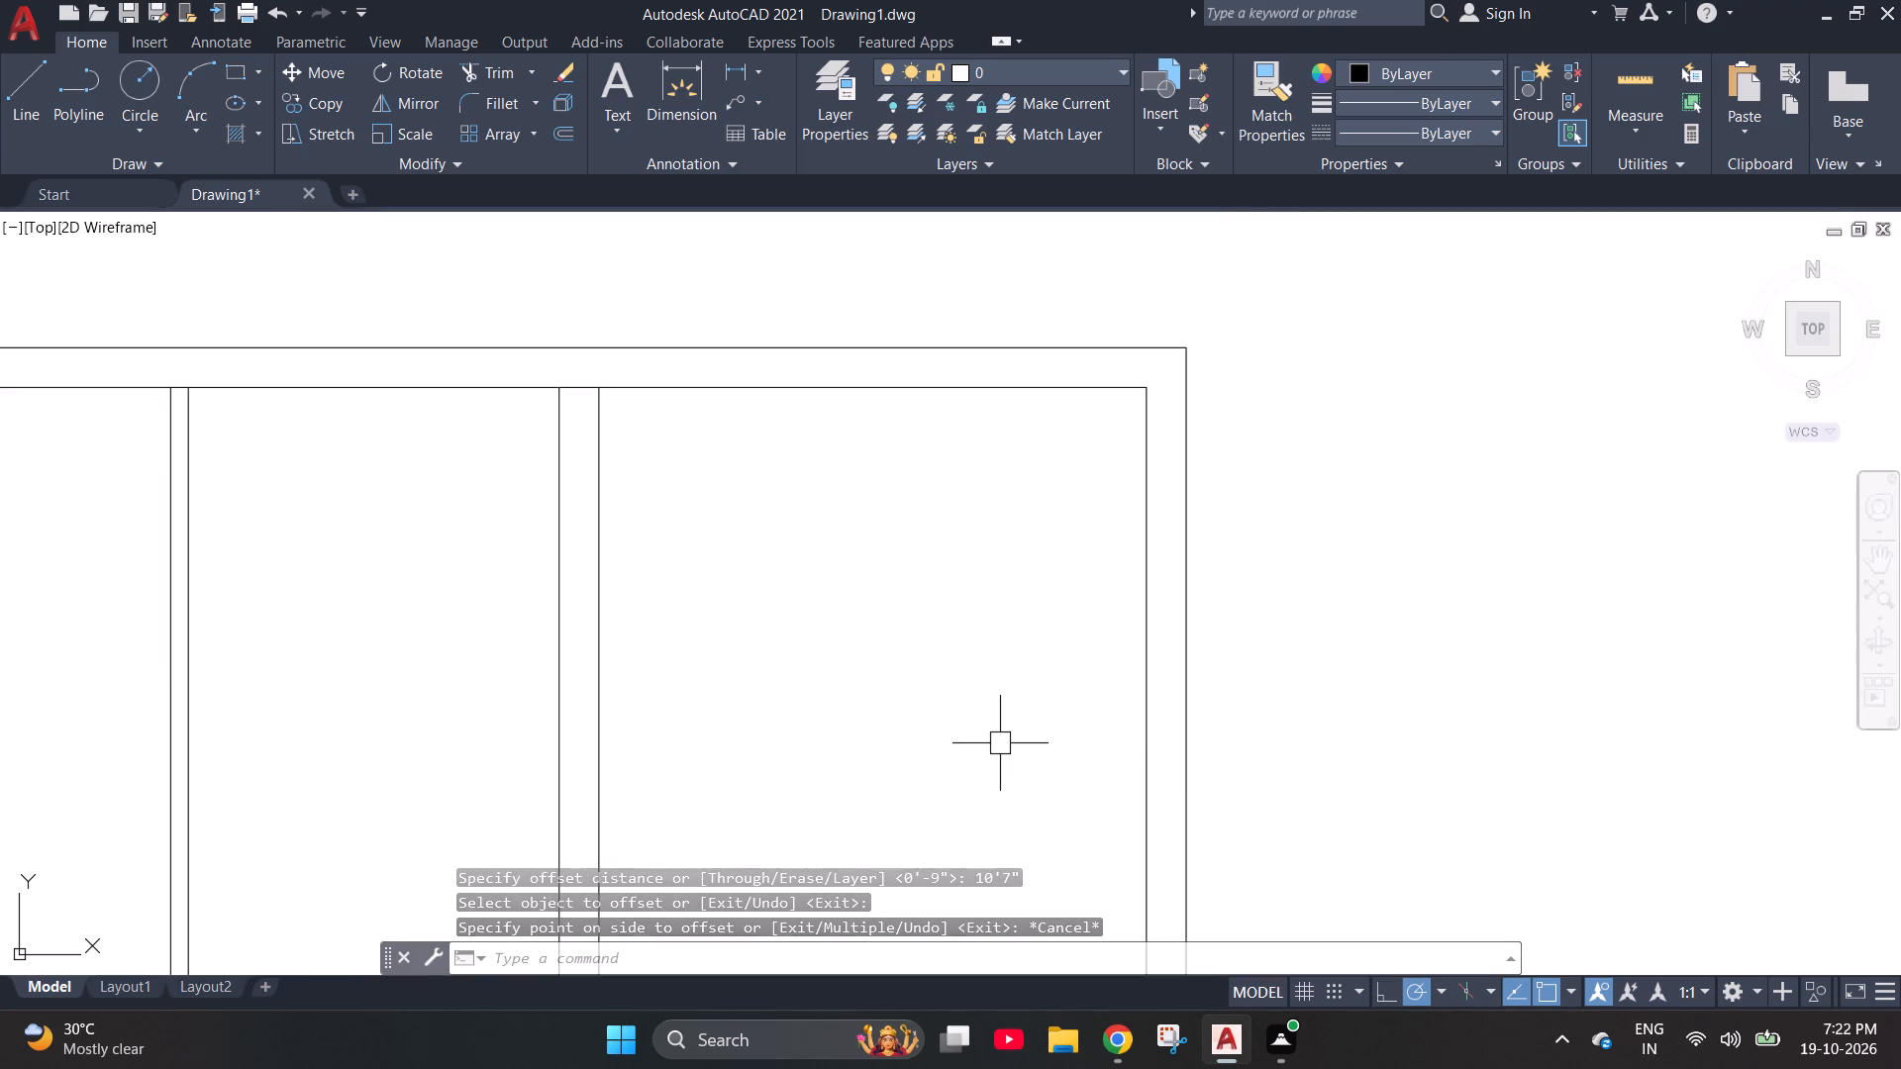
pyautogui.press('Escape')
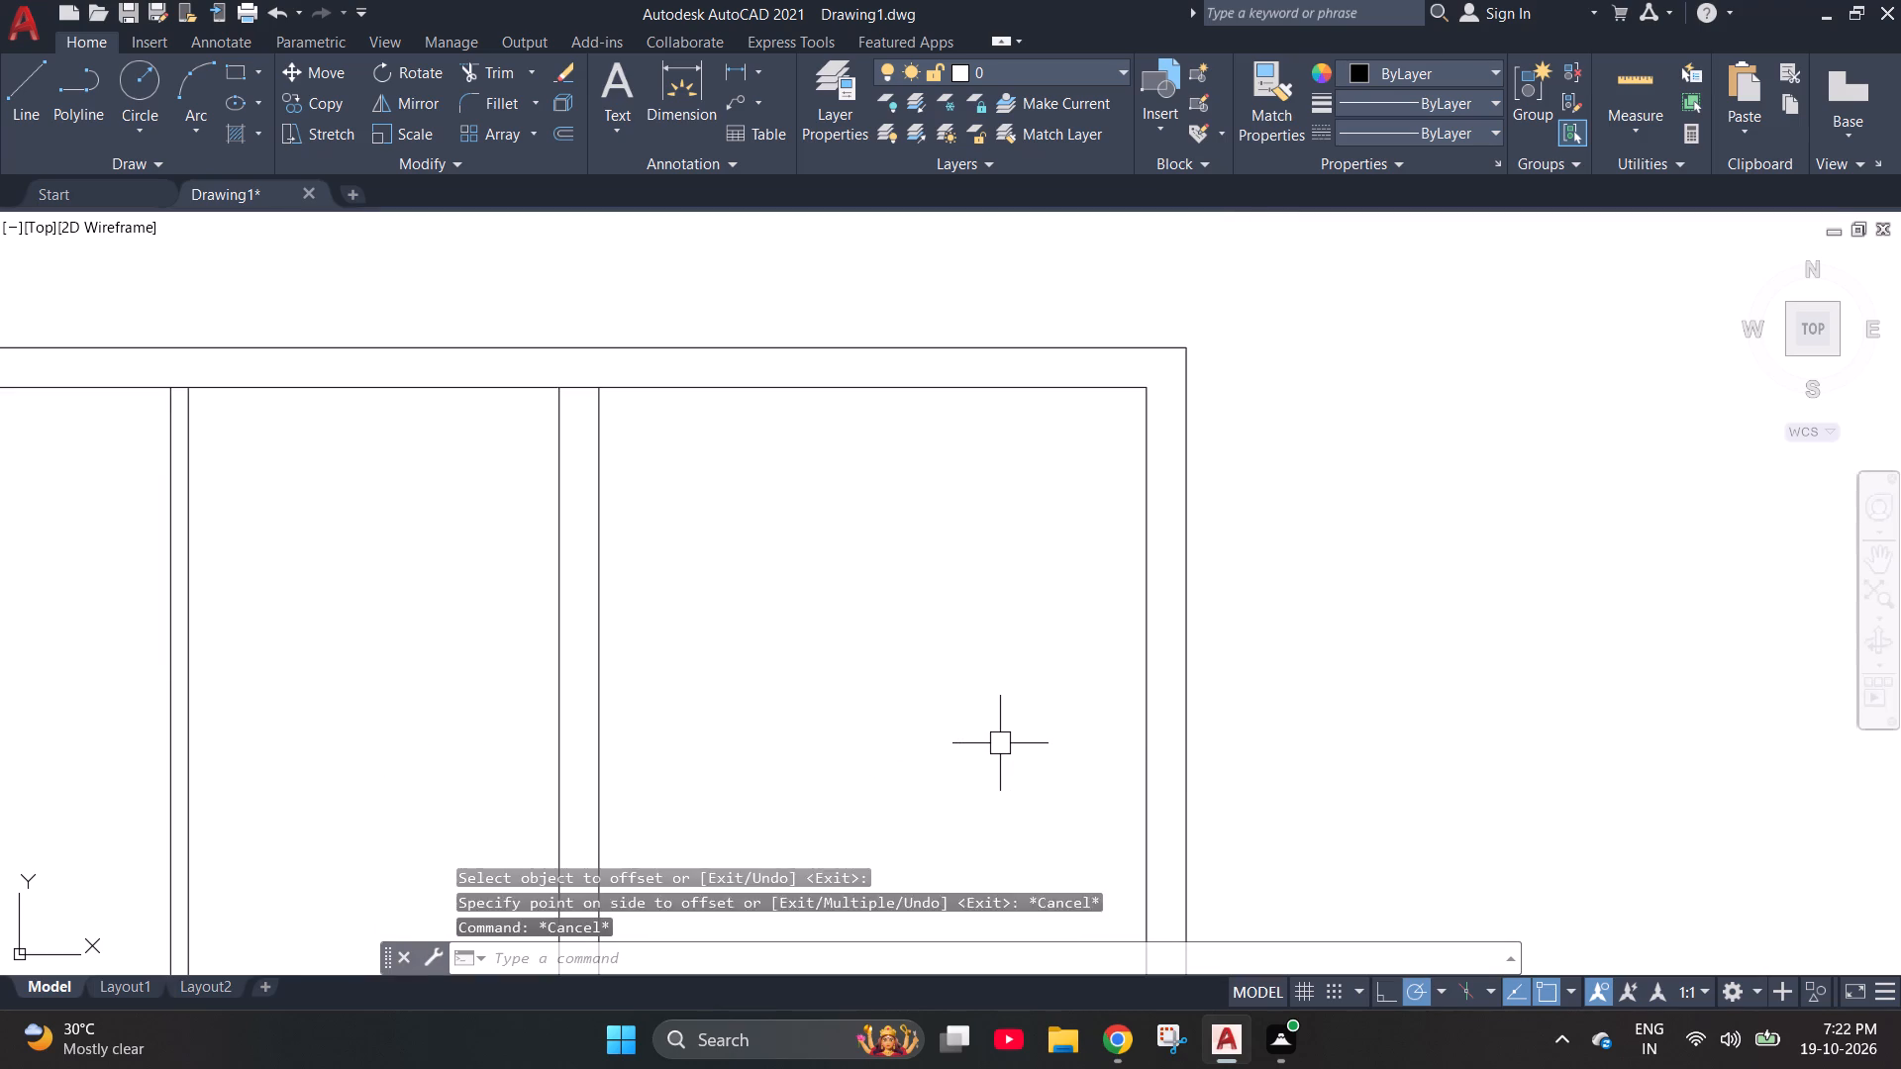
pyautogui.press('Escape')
# Offset the inner line of the top wall 6'3" down into the plan.
pyautogui.press('o')
pyautogui.press('Return')
pyautogui.write('6\'3"')
pyautogui.press('Return')
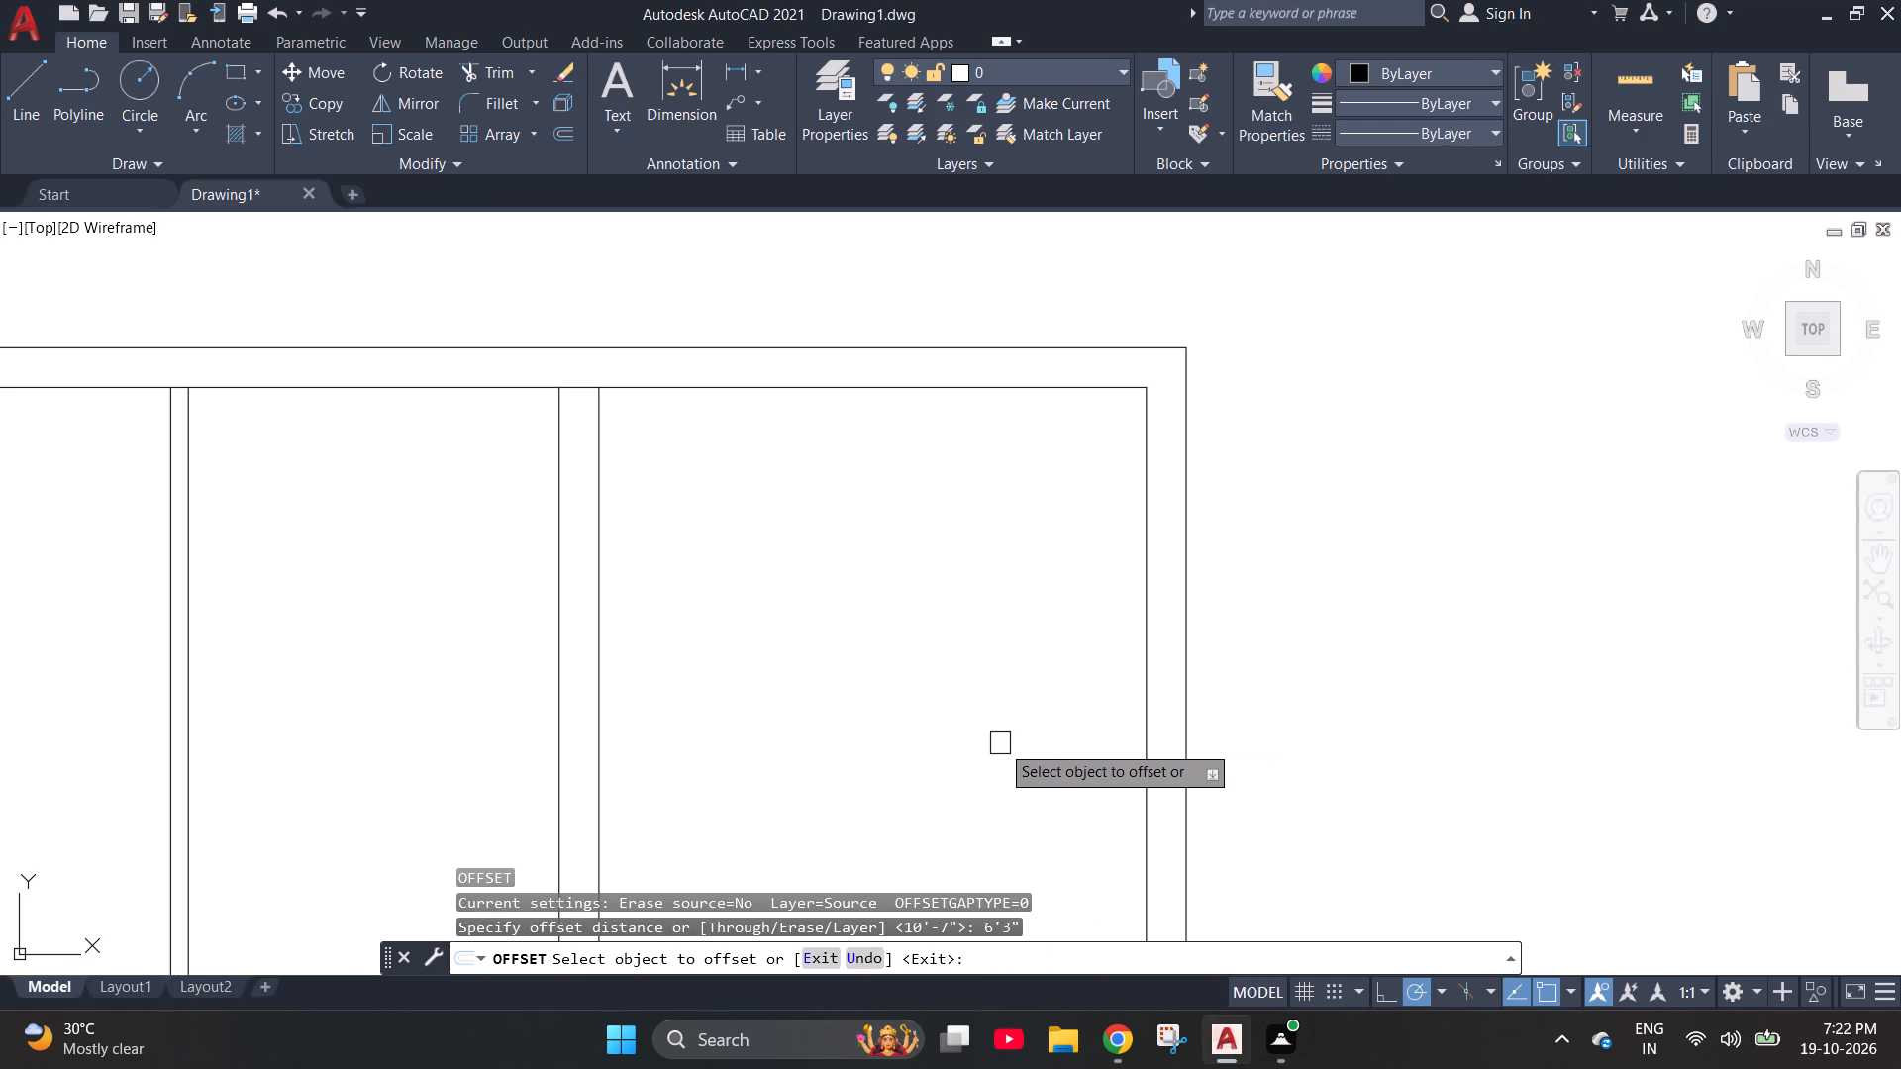
pyautogui.scroll(-1, 1117, 687)
pyautogui.scroll(1, 438, 493)
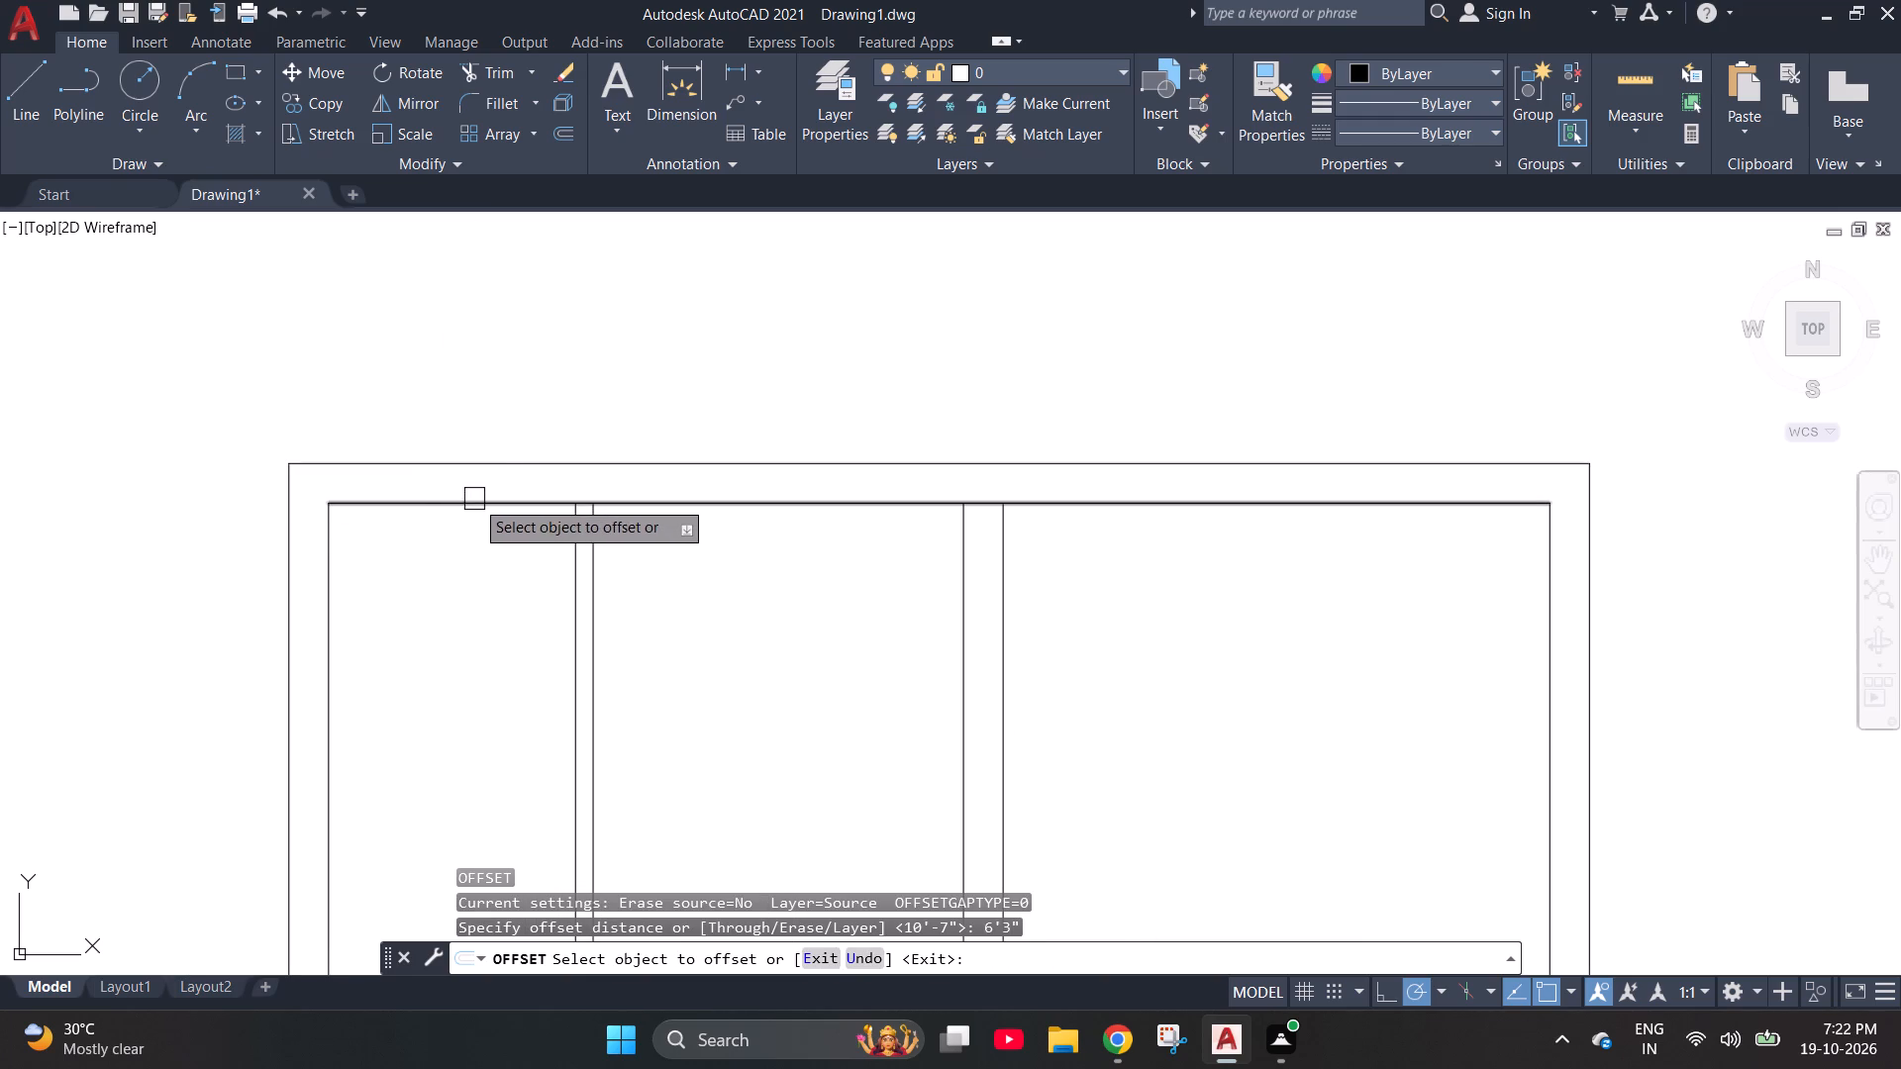
pyautogui.click(474, 499)
pyautogui.click(468, 648)
pyautogui.scroll(-1, 581, 605)
pyautogui.press('Escape')
pyautogui.press('Escape')
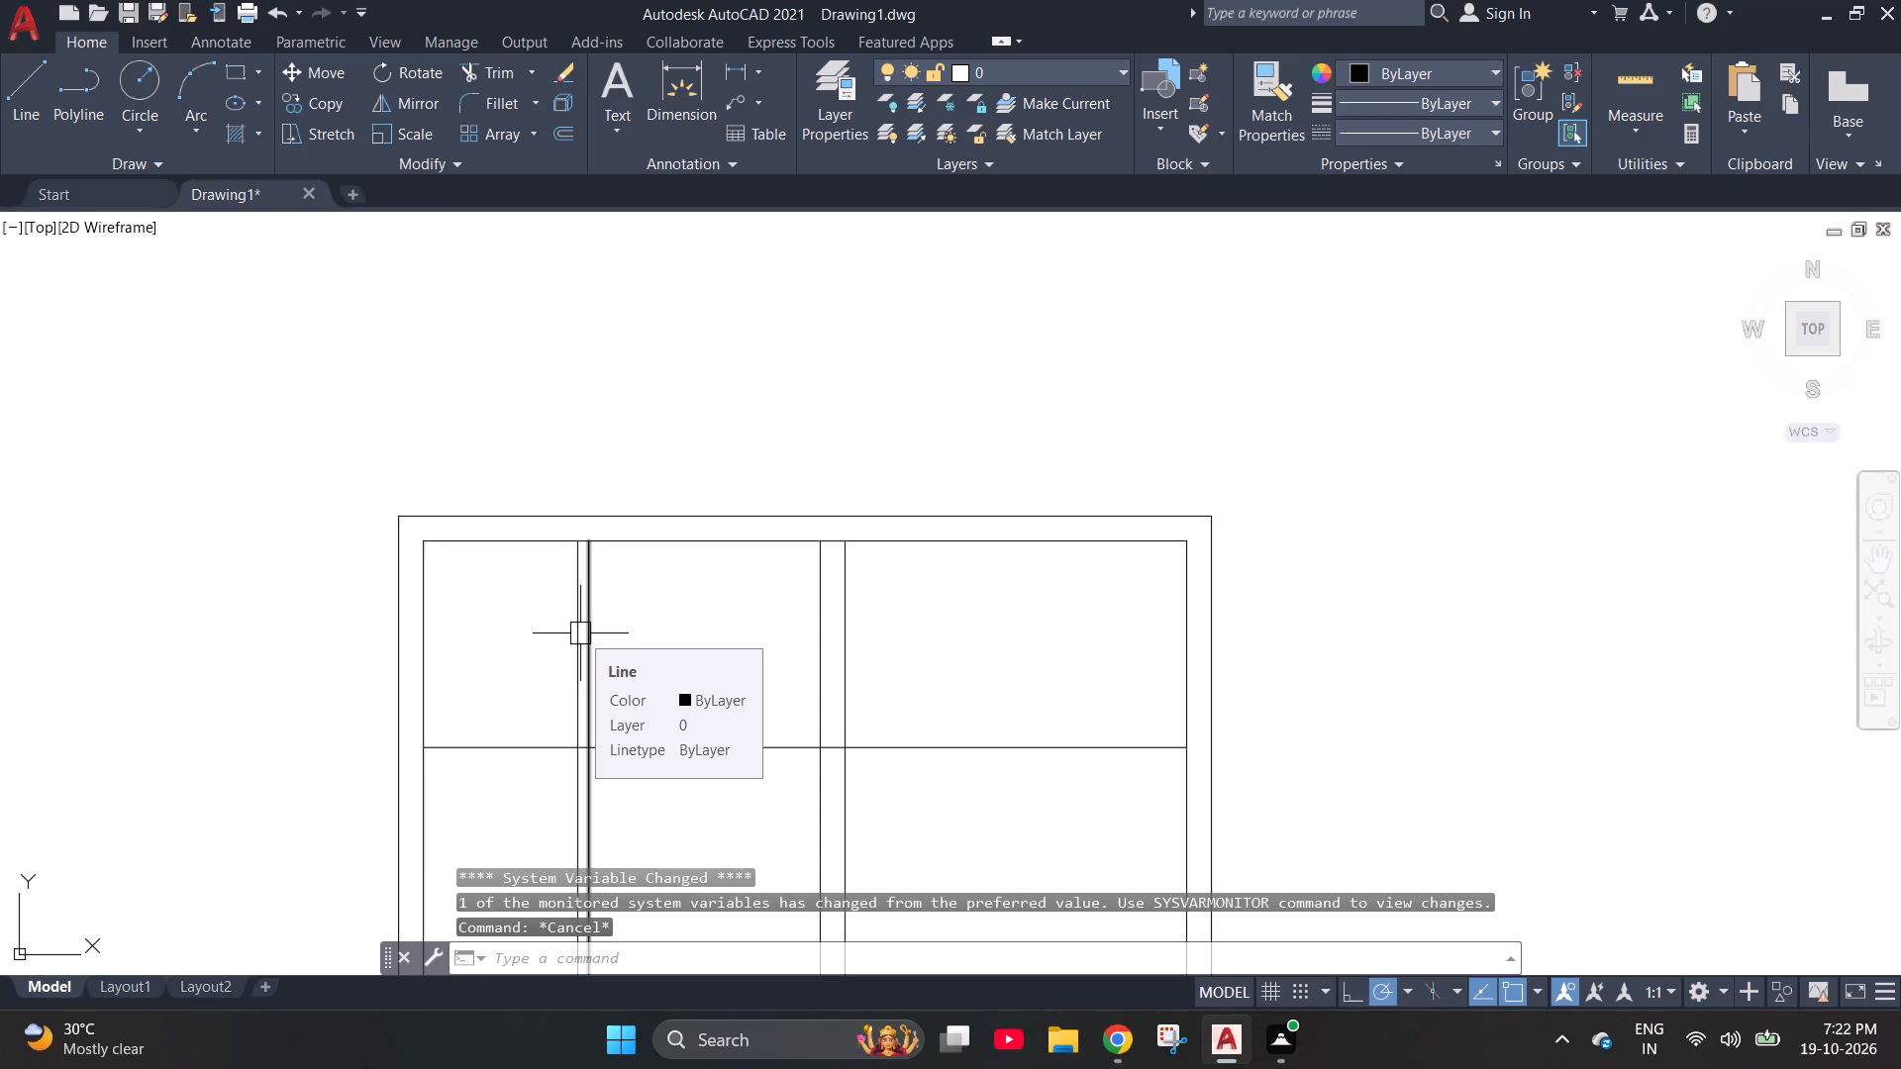
# Offset the new horizontal line 4" downward to form the first horizontal partition's thickness.
pyautogui.press('o')
pyautogui.press('Return')
pyautogui.press('4')
pyautogui.hotkey('shift', '"')
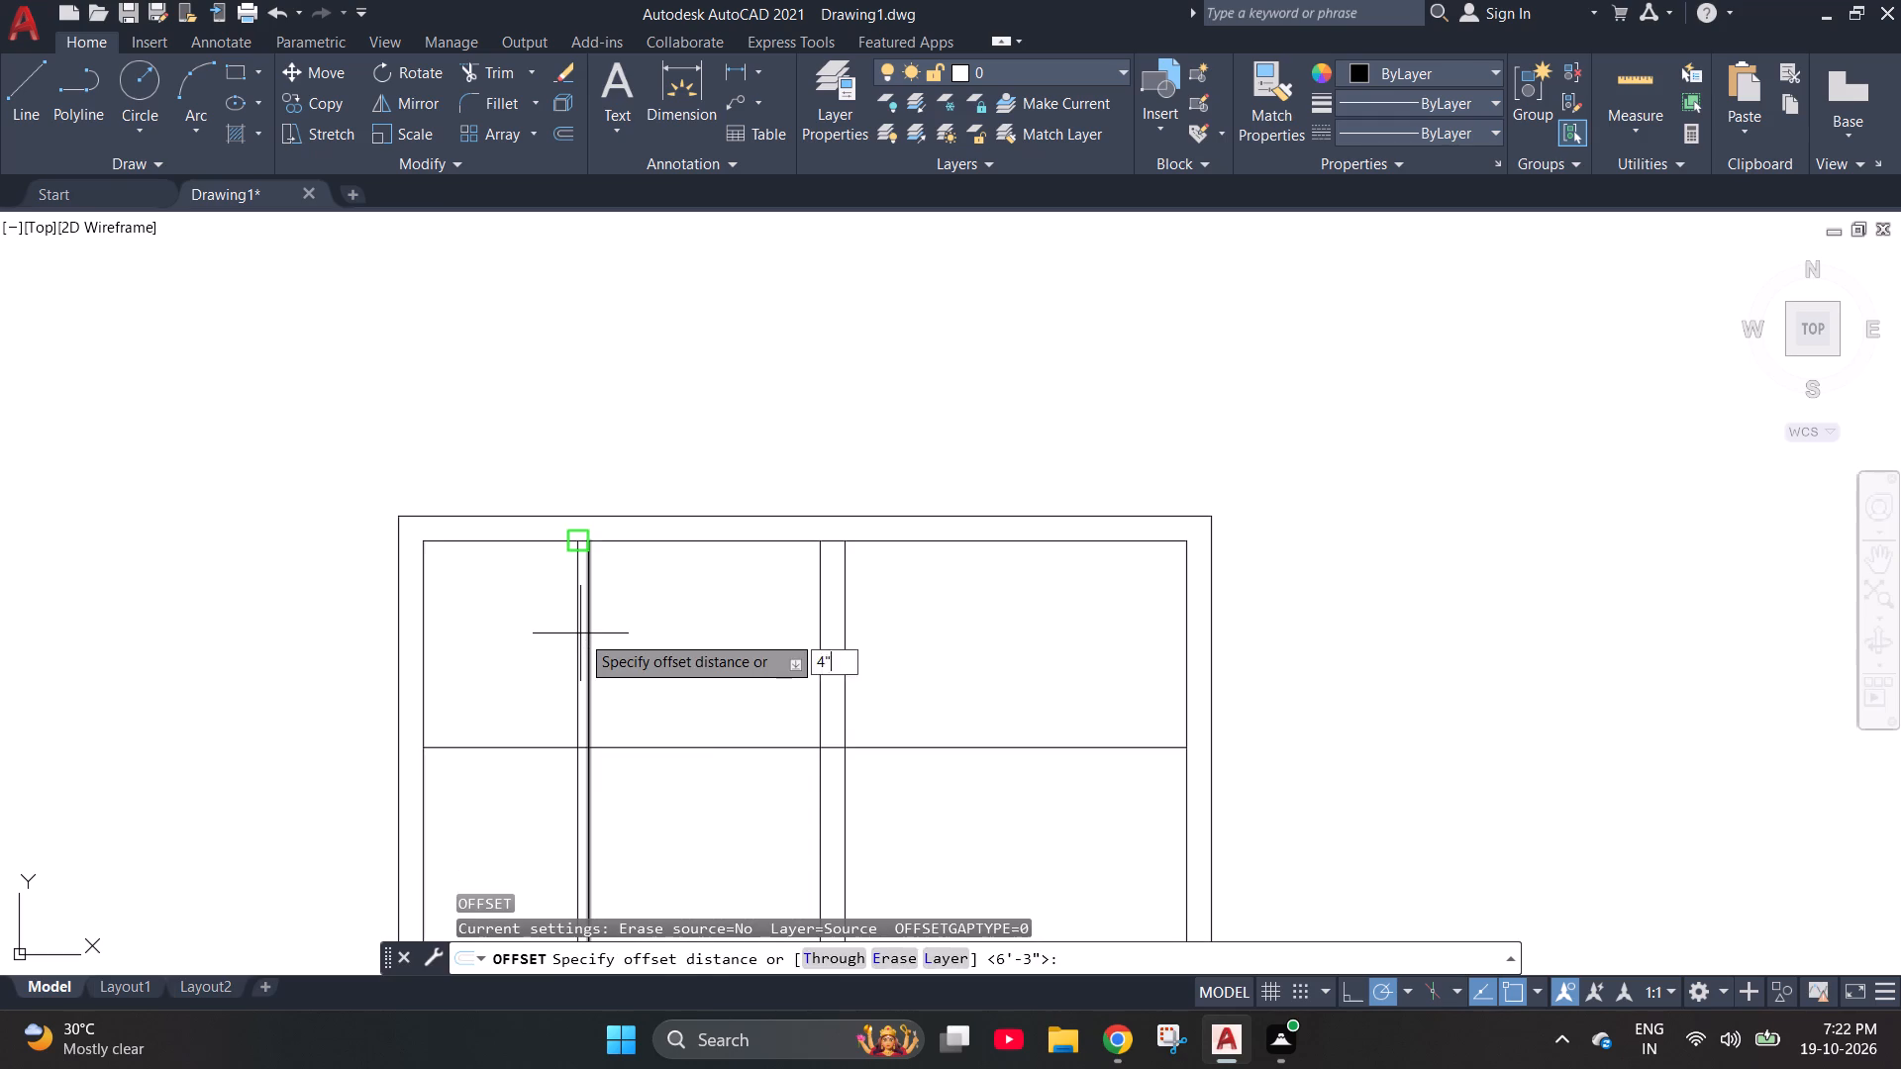
pyautogui.press('Return')
pyautogui.click(492, 743)
pyautogui.click(480, 827)
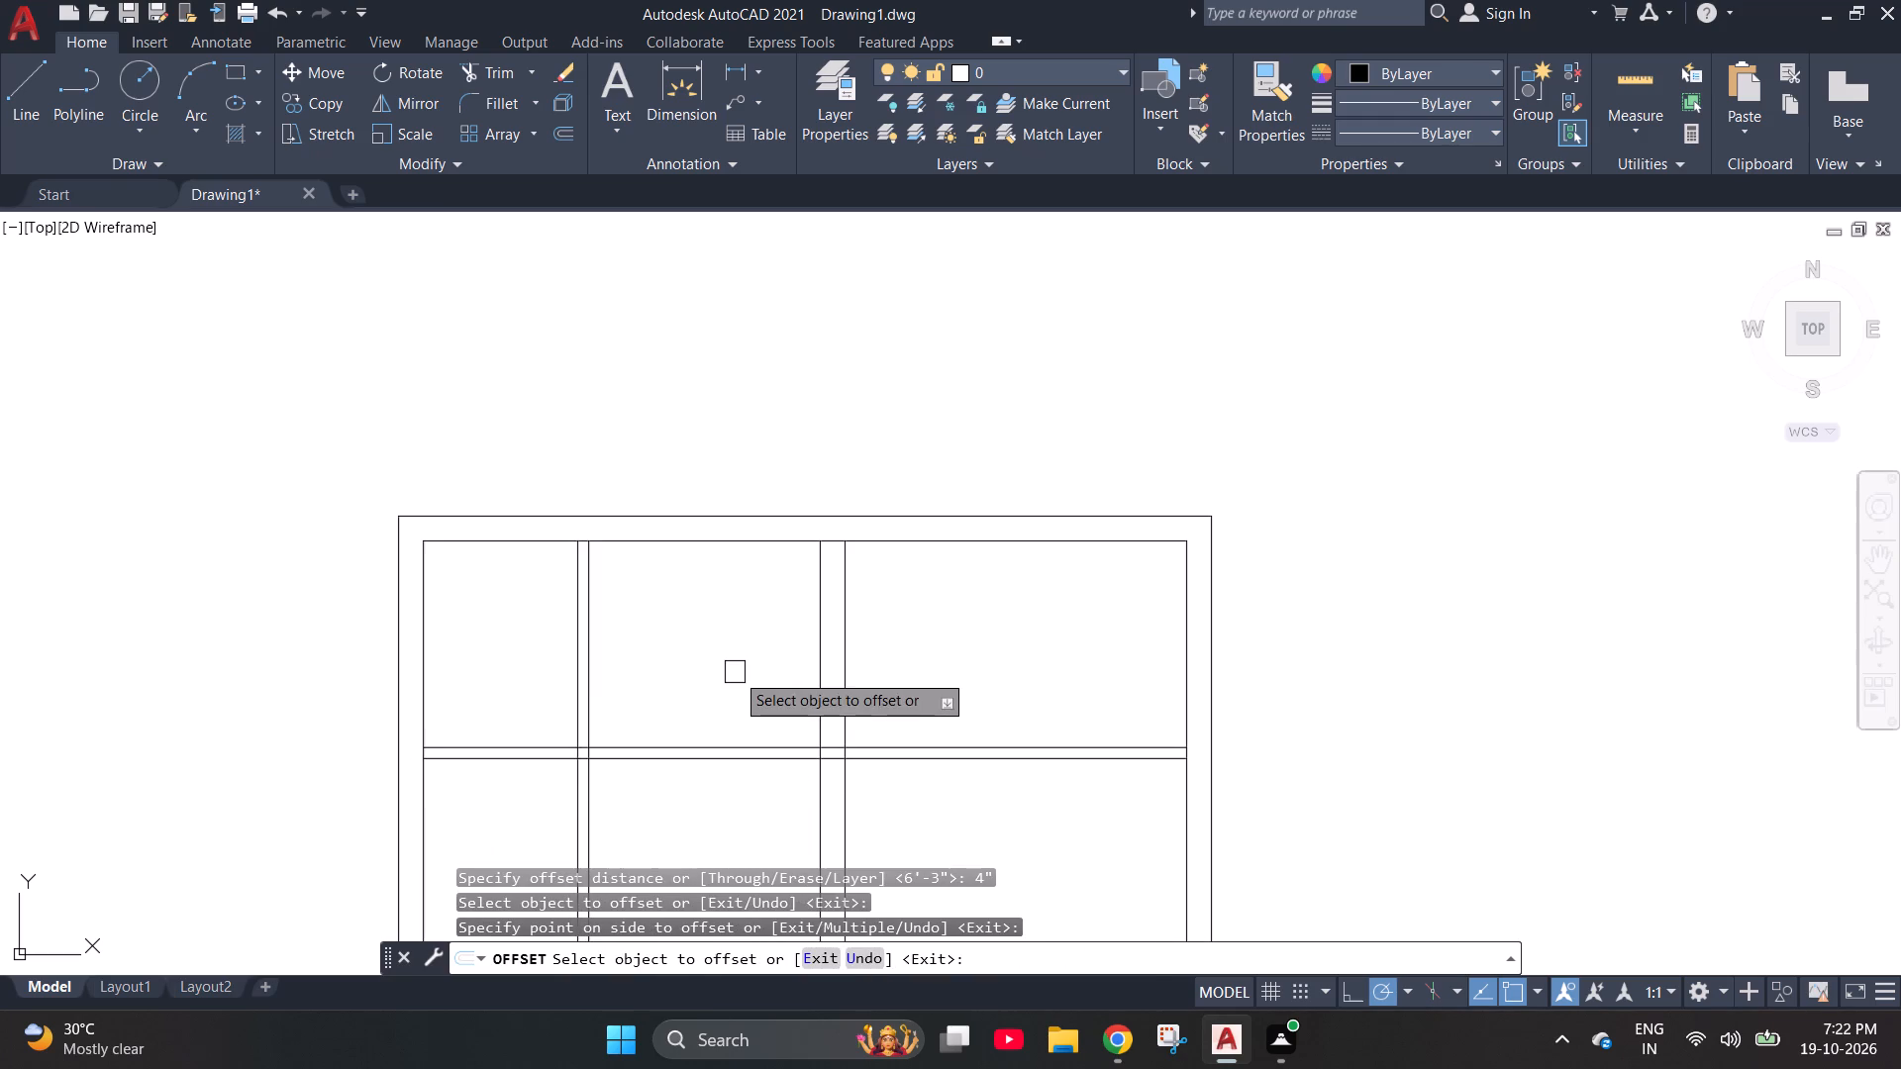
pyautogui.press('Escape')
pyautogui.press('Escape')
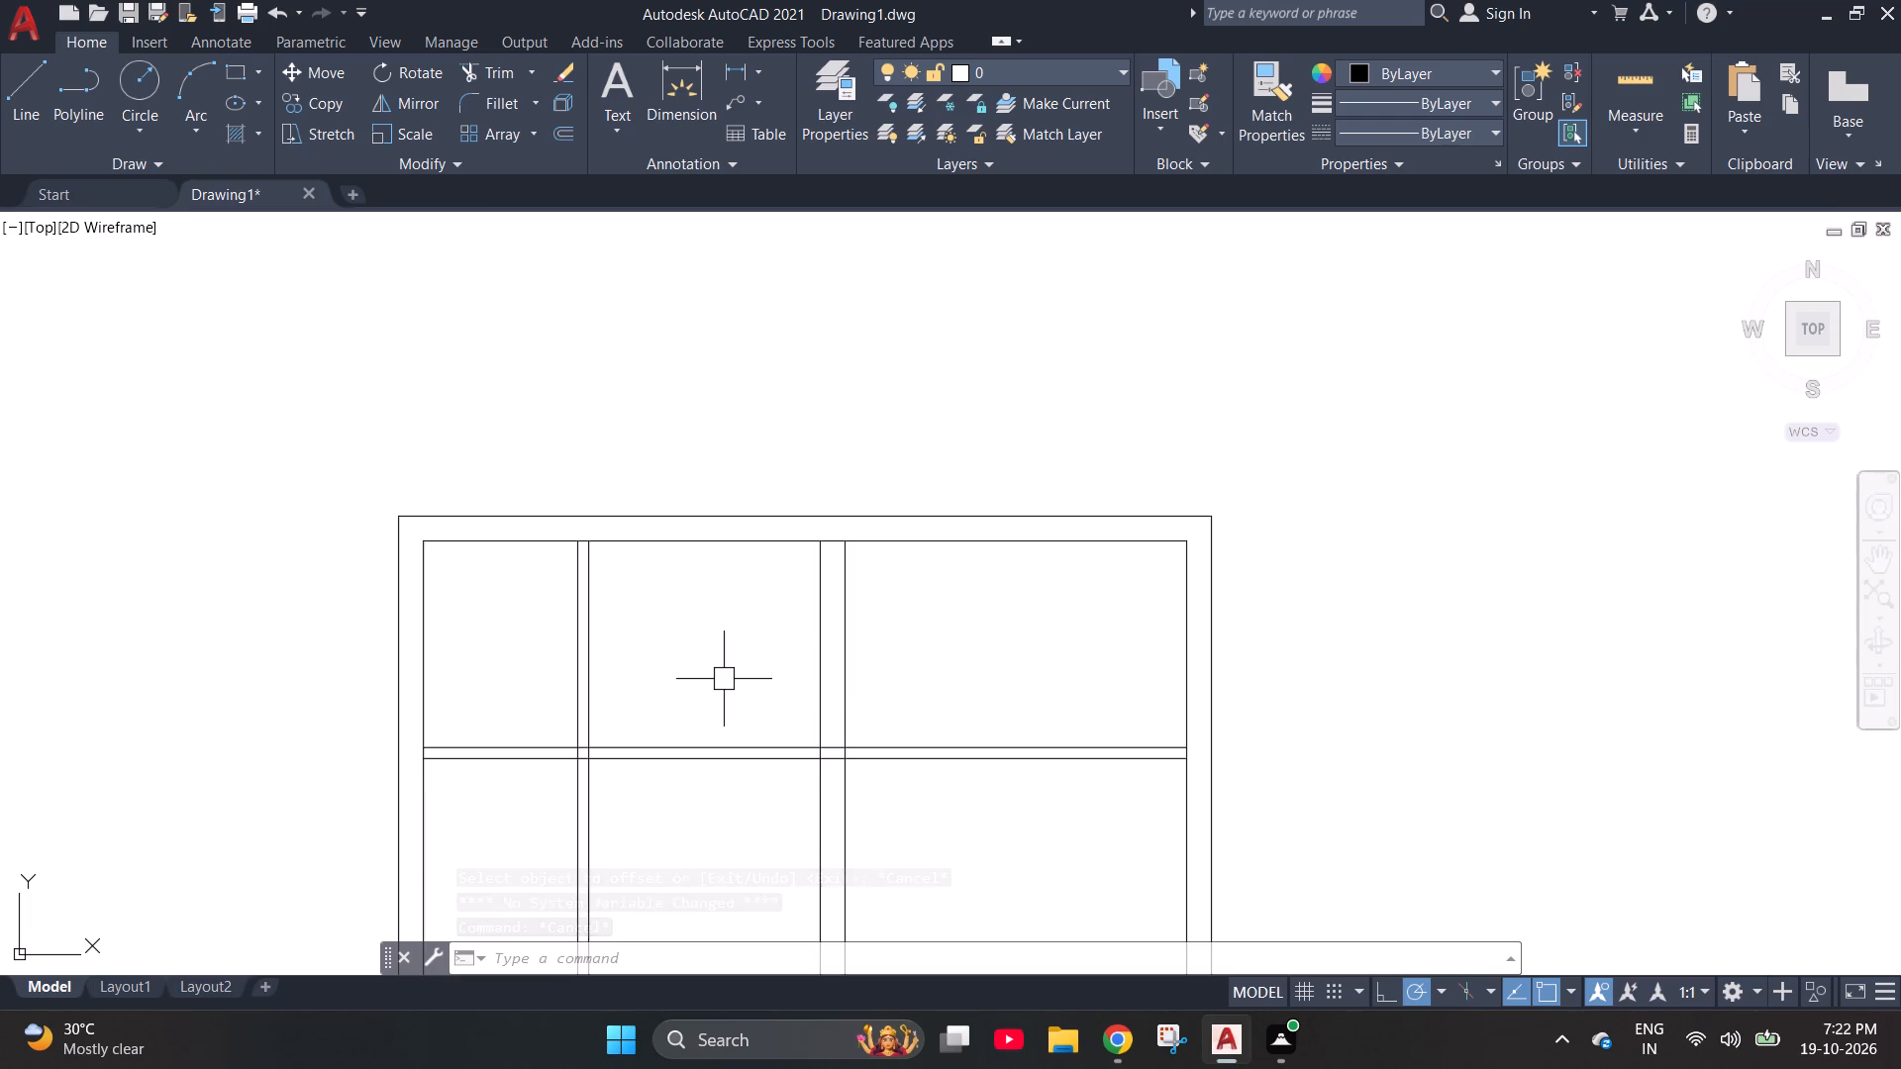
pyautogui.press('Escape')
pyautogui.press('Escape')
# Offset the lower line of the first horizontal partition 12' downward.
pyautogui.press('o')
pyautogui.press('Return')
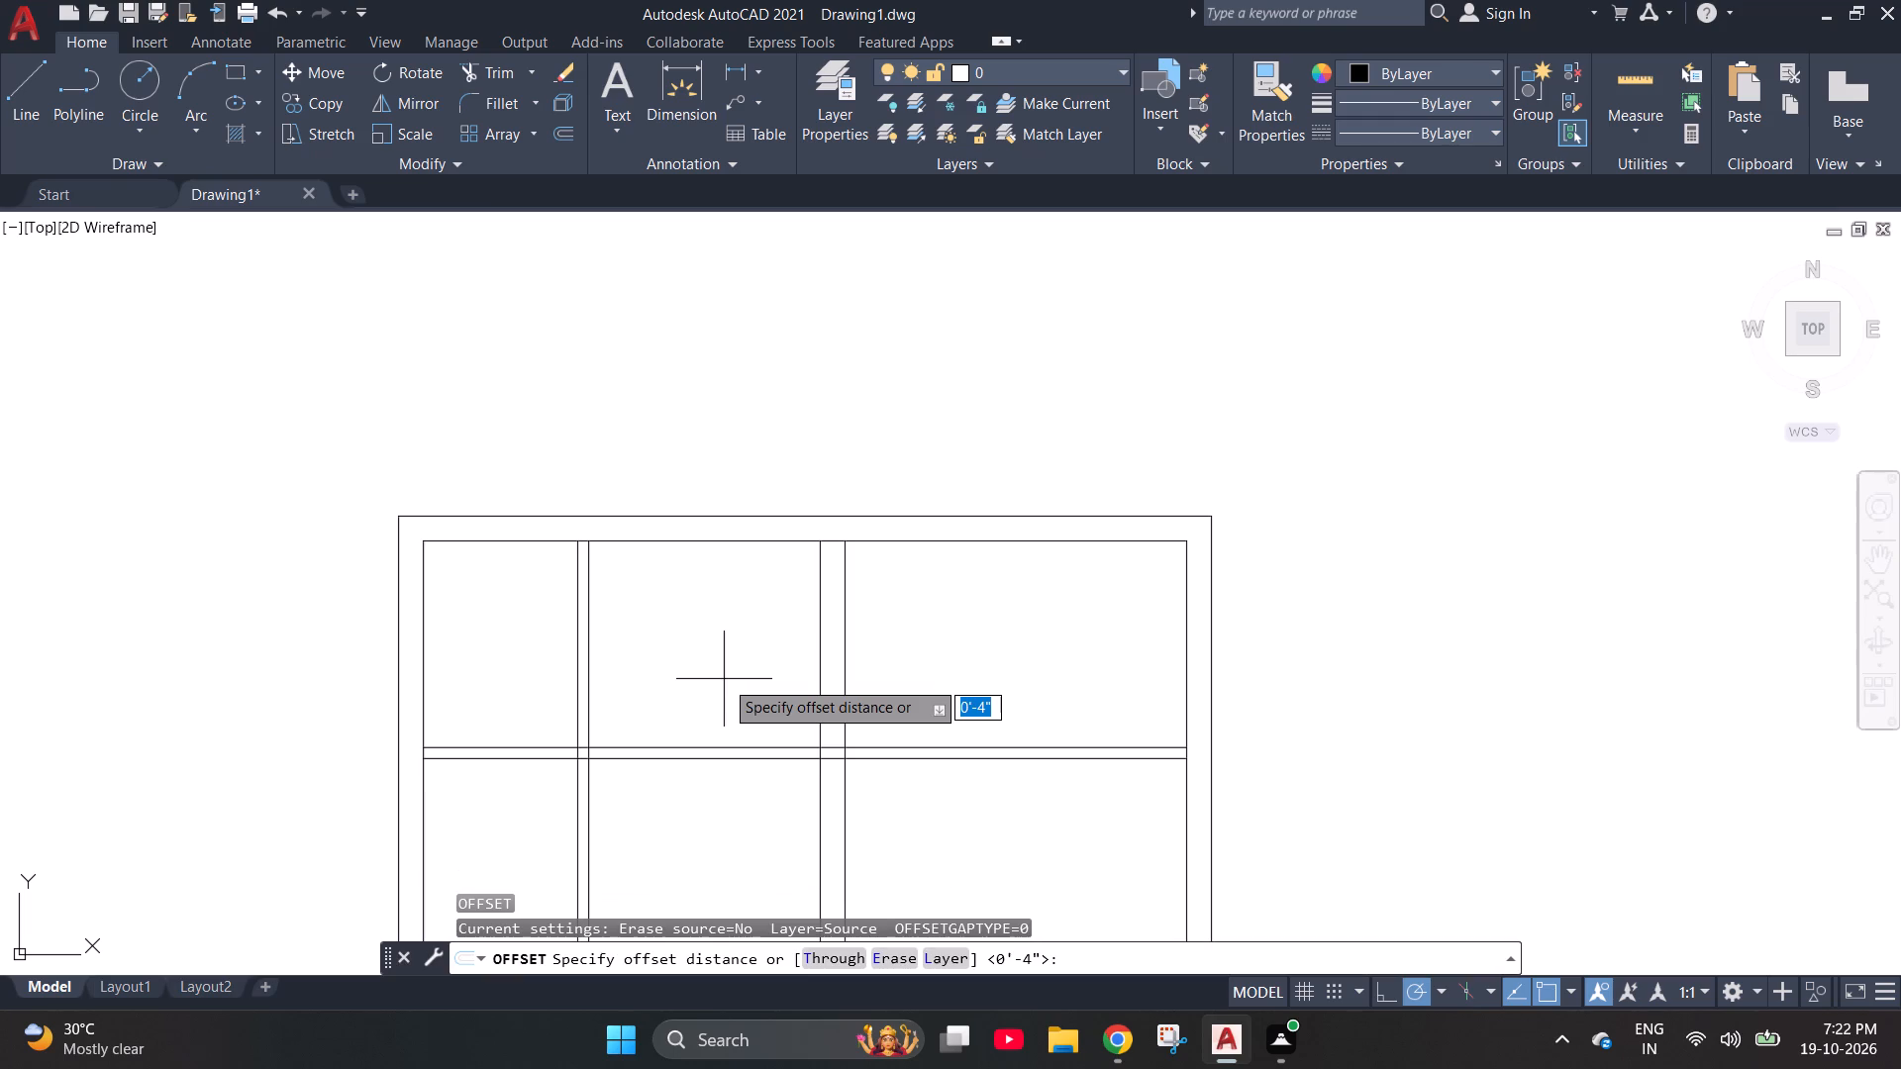
pyautogui.write("12'")
pyautogui.press('Return')
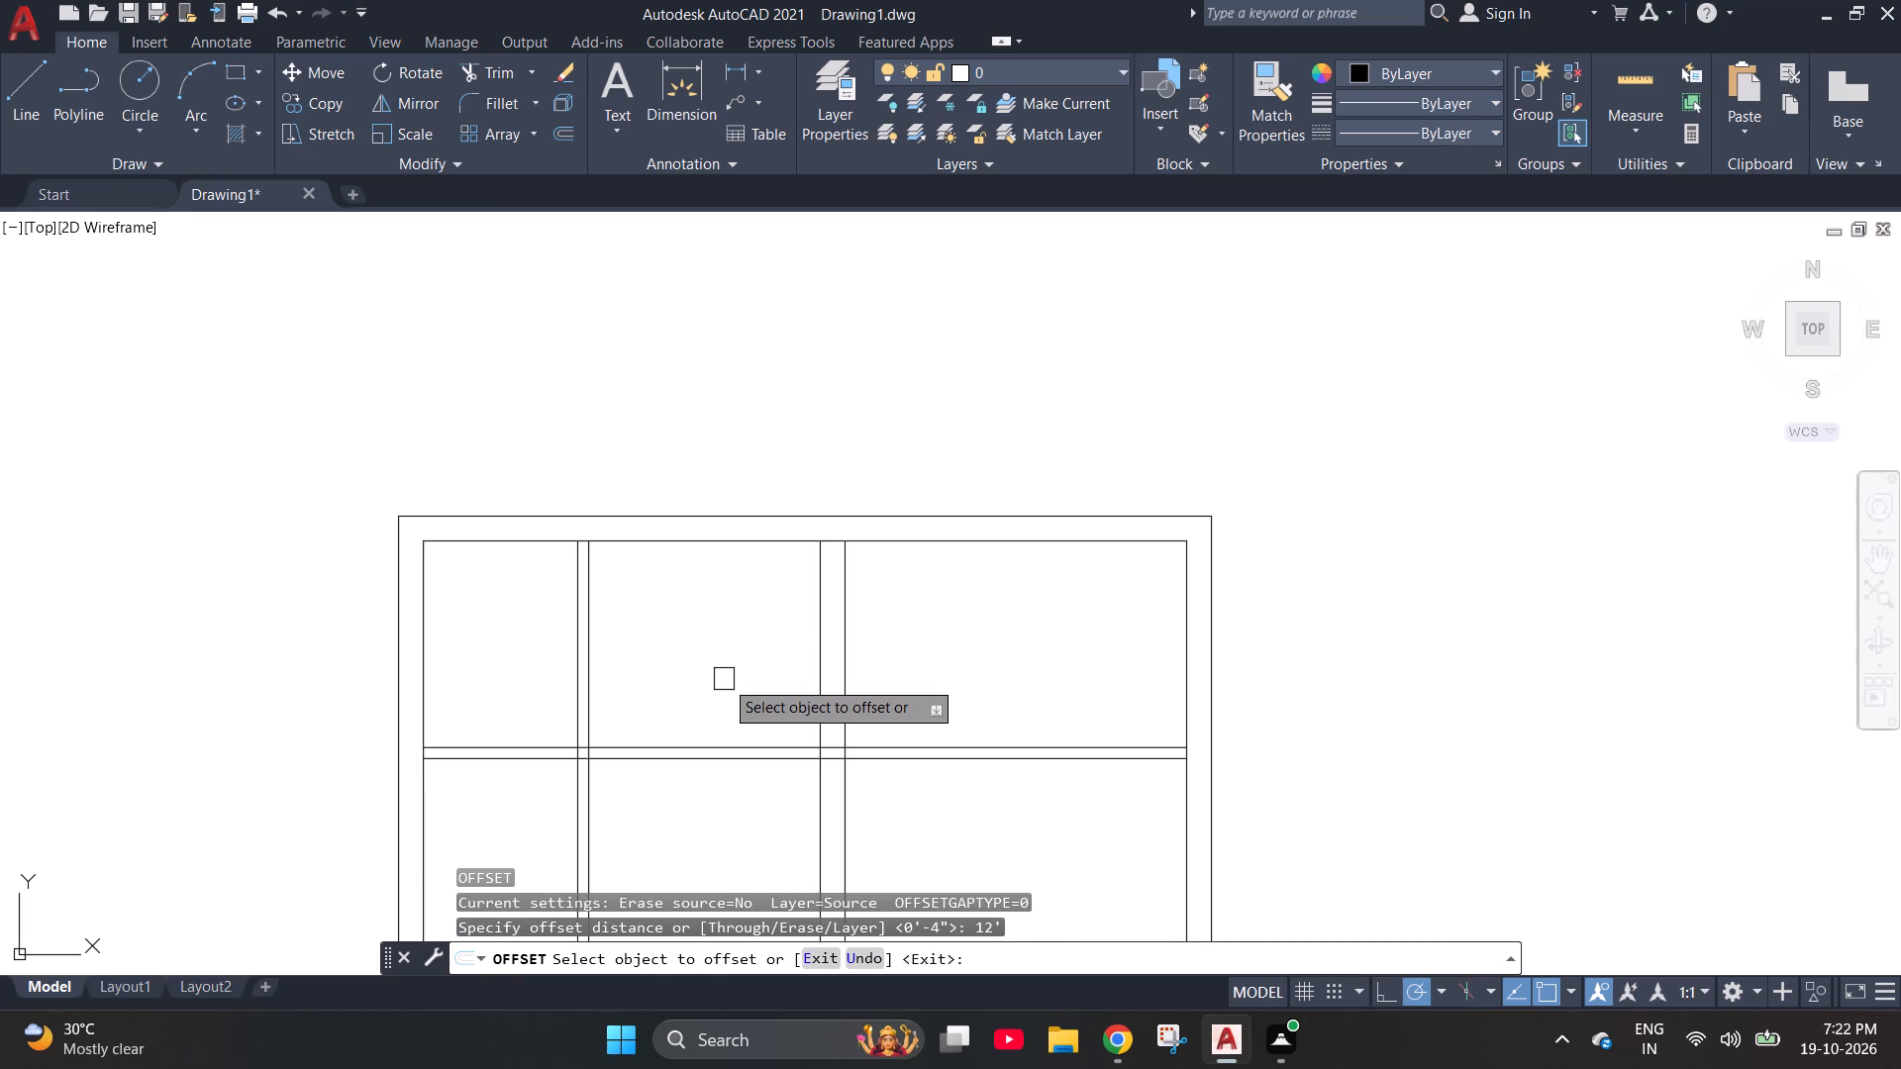
pyautogui.scroll(-1, 644, 484)
pyautogui.scroll(3, 522, 709)
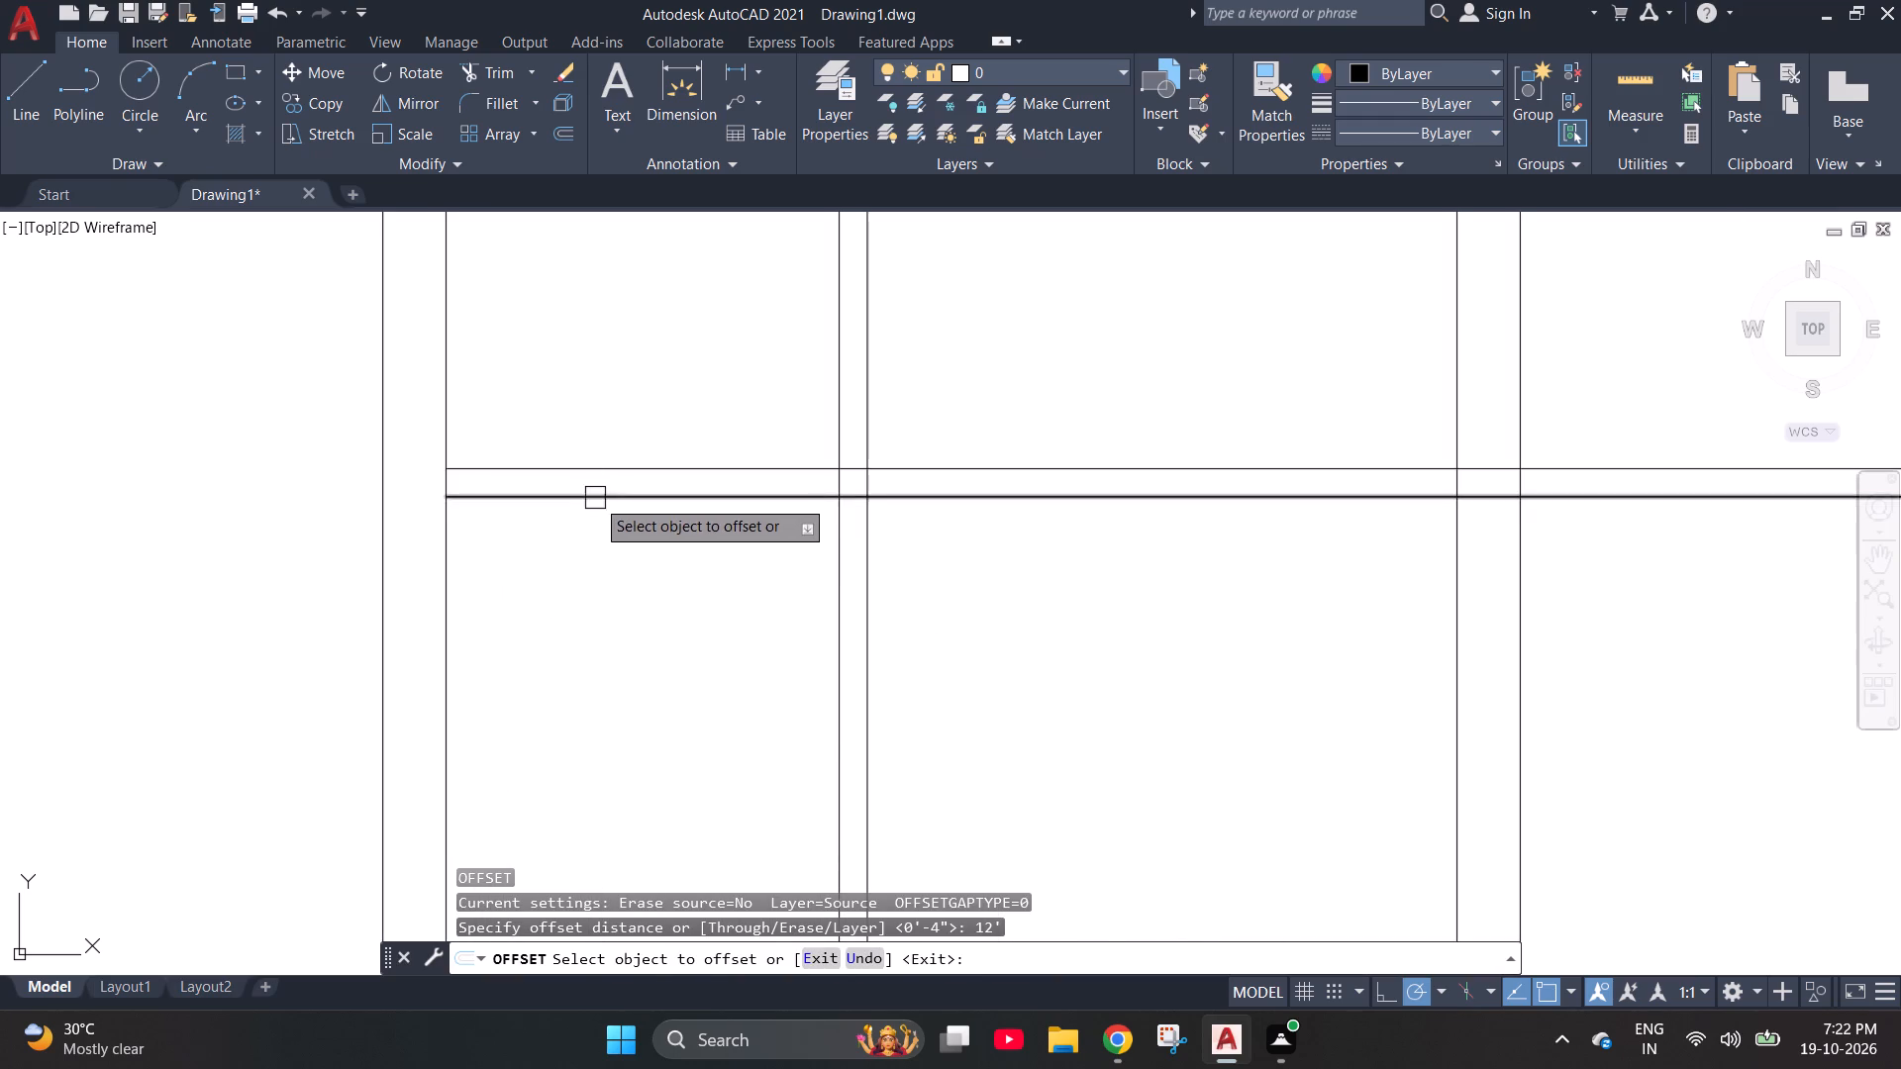
pyautogui.click(595, 498)
pyautogui.click(584, 707)
pyautogui.scroll(-2, 611, 616)
pyautogui.press('Escape')
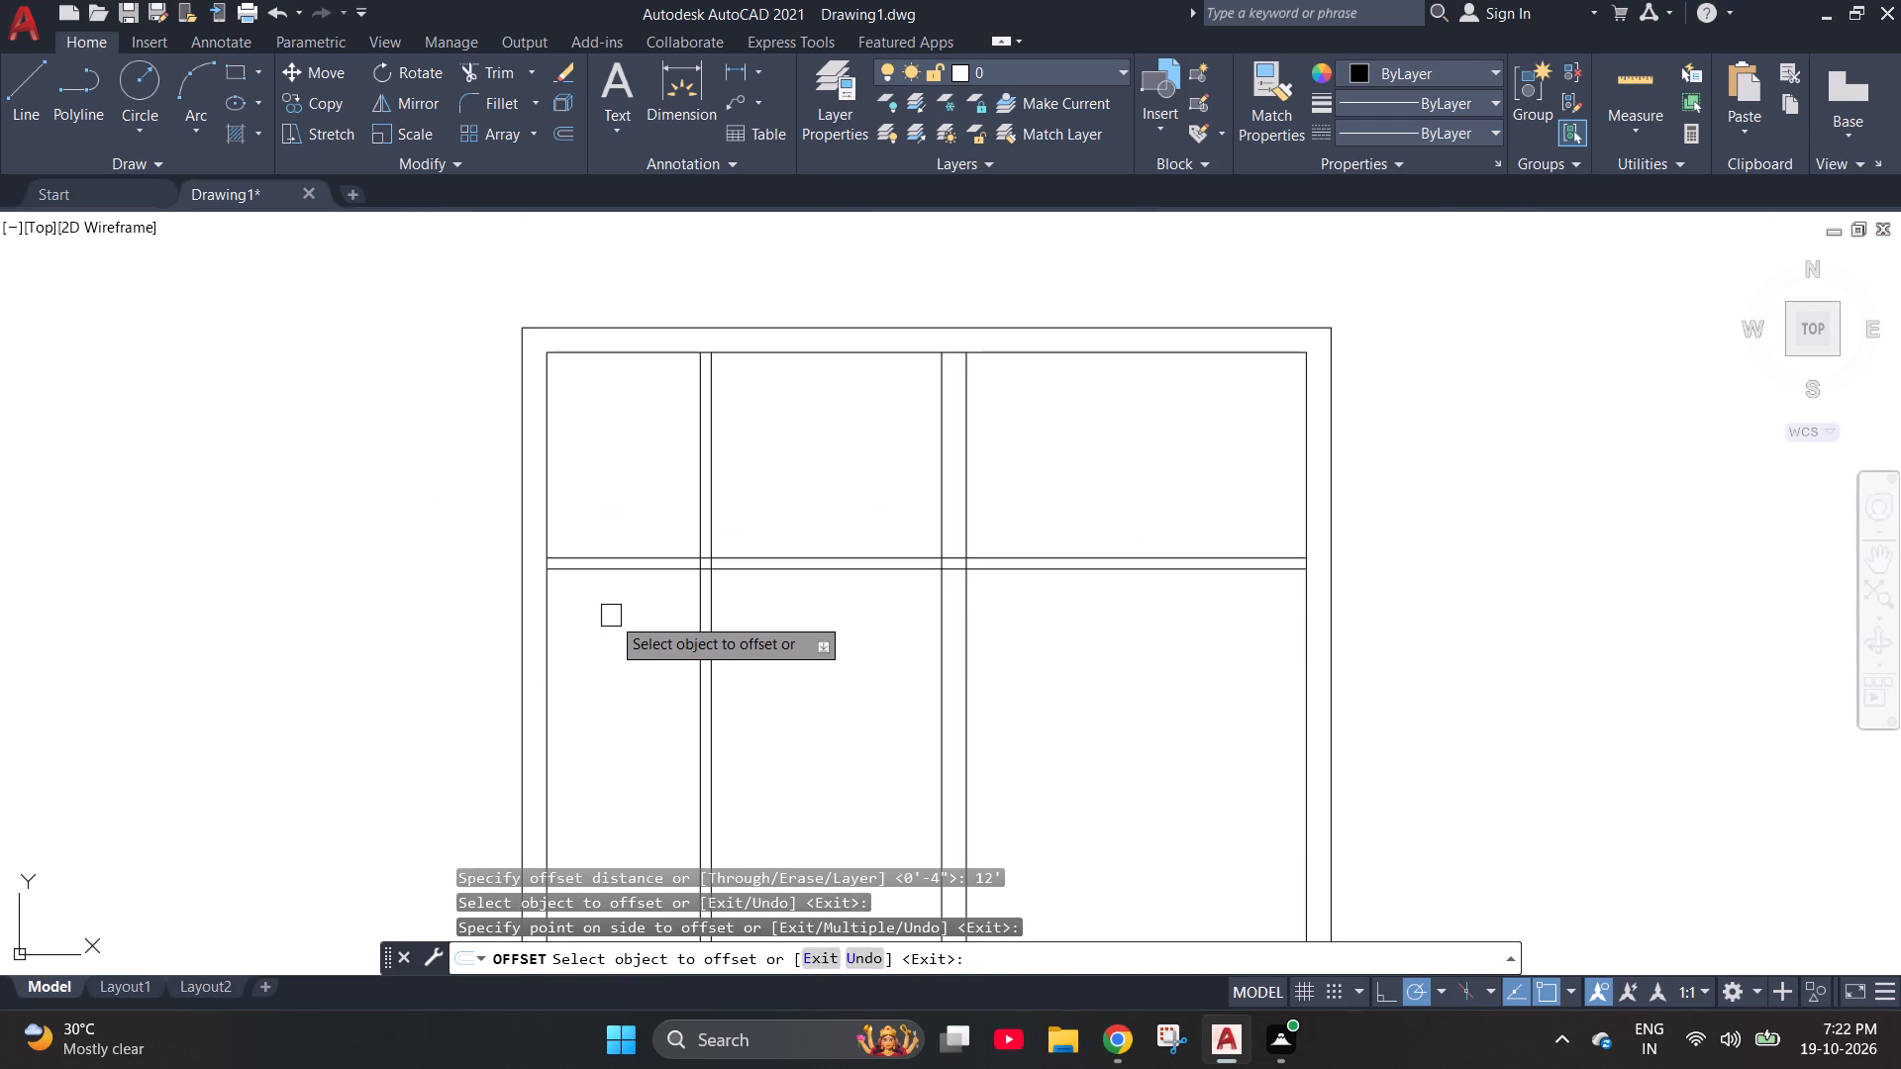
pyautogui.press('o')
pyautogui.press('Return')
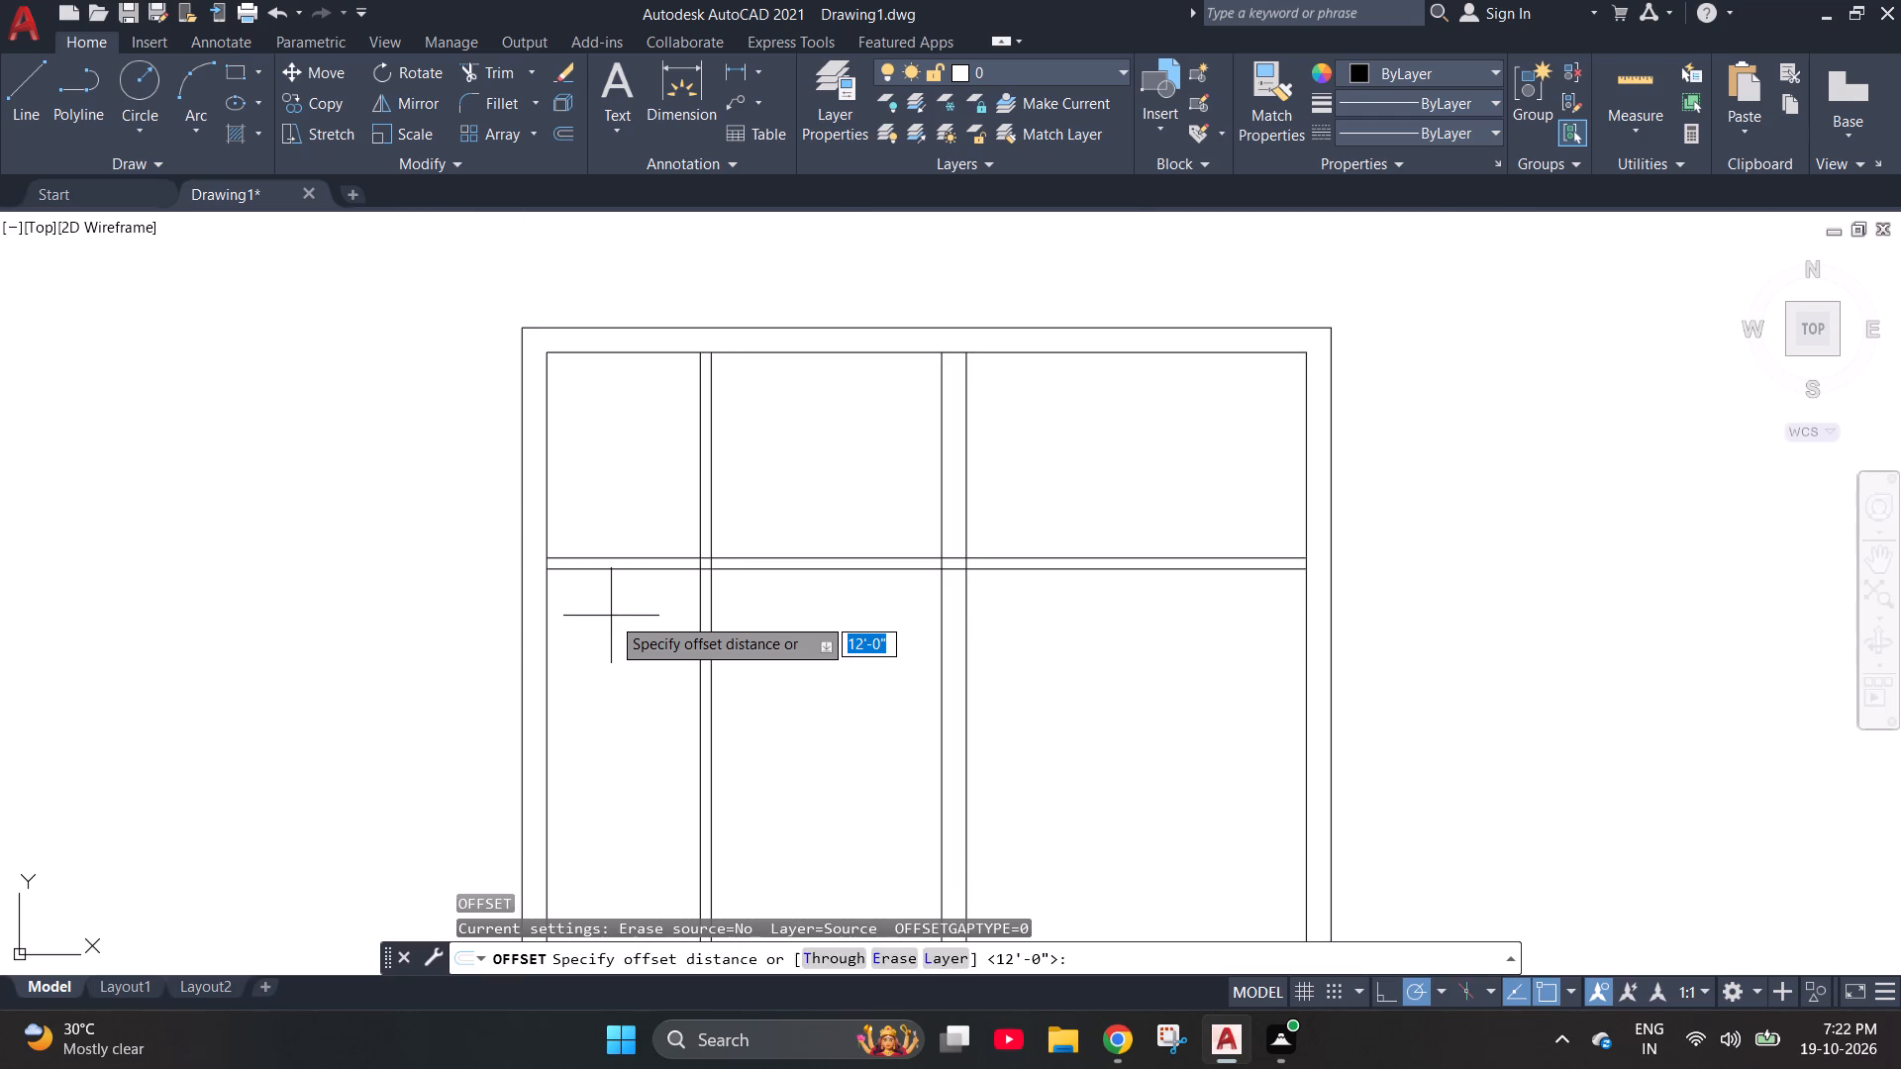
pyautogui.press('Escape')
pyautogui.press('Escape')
# Offset the latest horizontal line 4" downward to form the second horizontal partition's thickness.
pyautogui.press('o')
pyautogui.press('Return')
pyautogui.press('4')
pyautogui.hotkey('shift', '"')
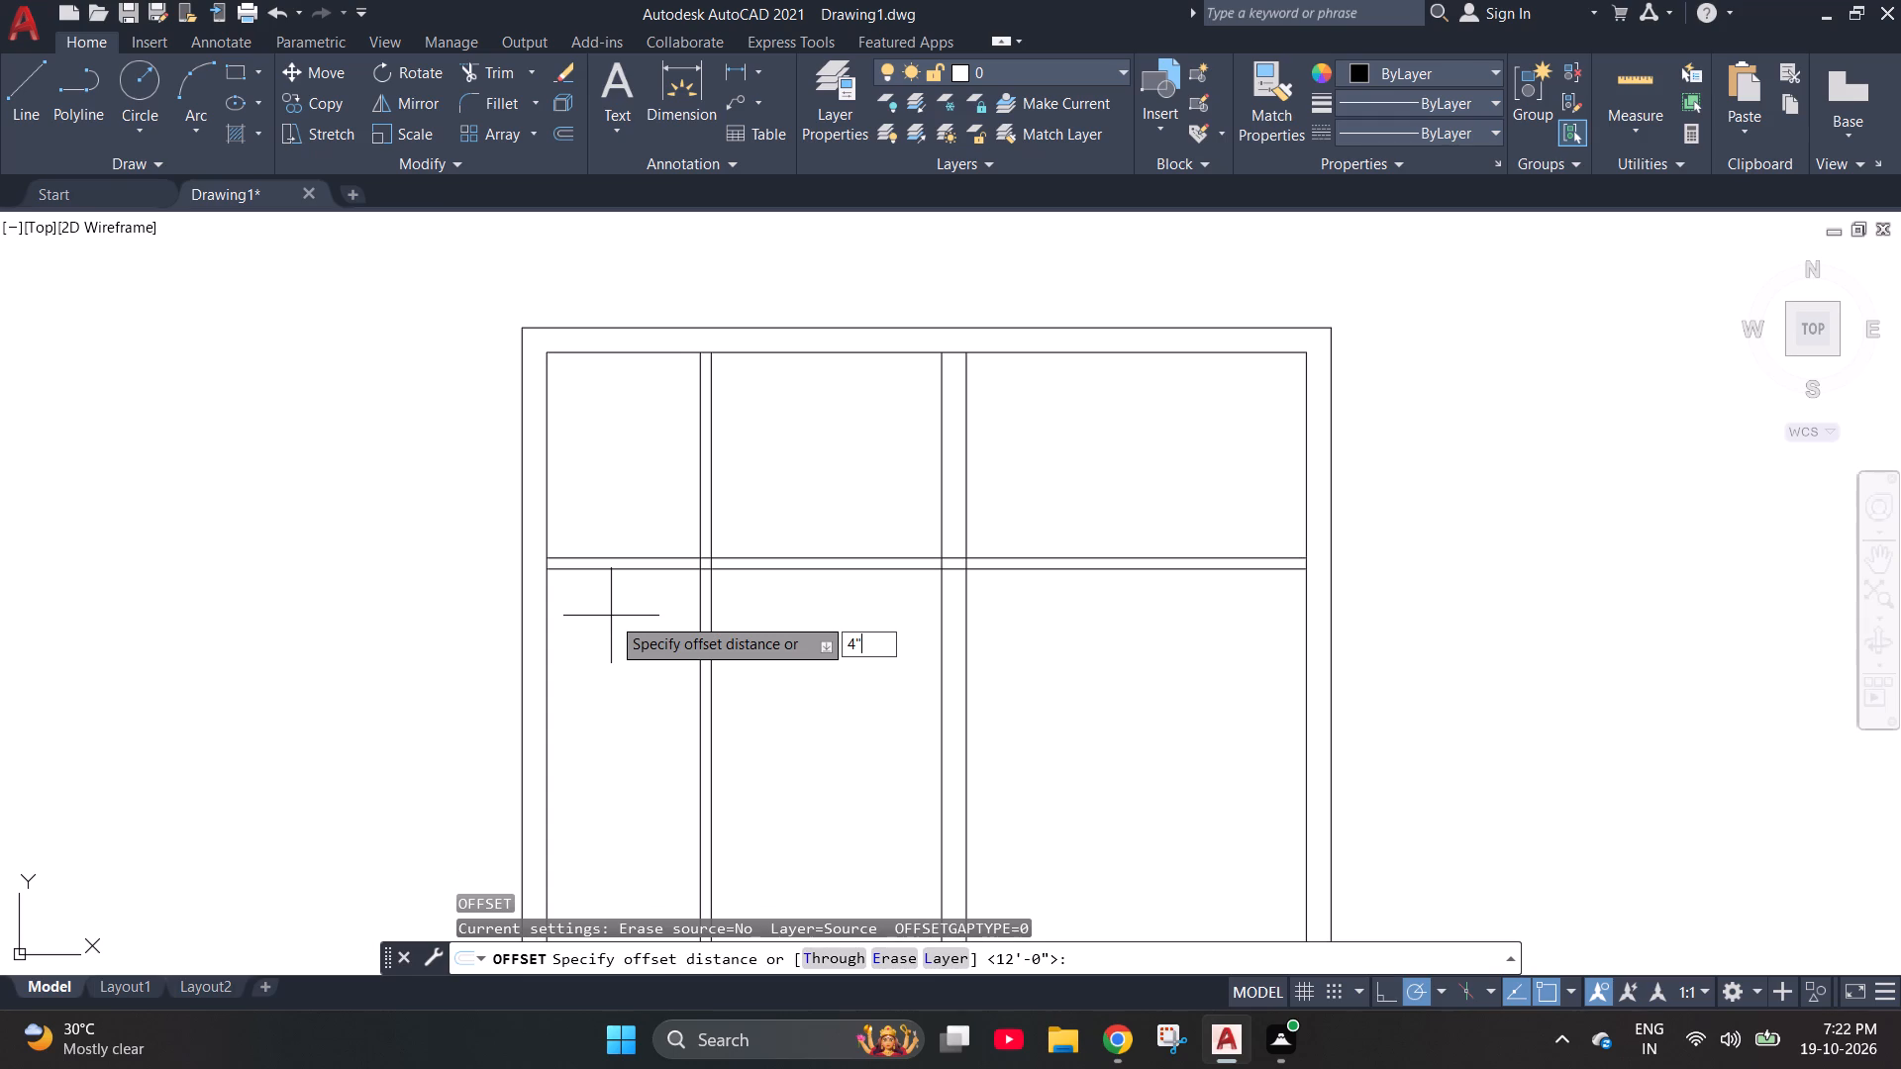
pyautogui.press('Return')
pyautogui.scroll(-2, 571, 583)
pyautogui.scroll(3, 606, 786)
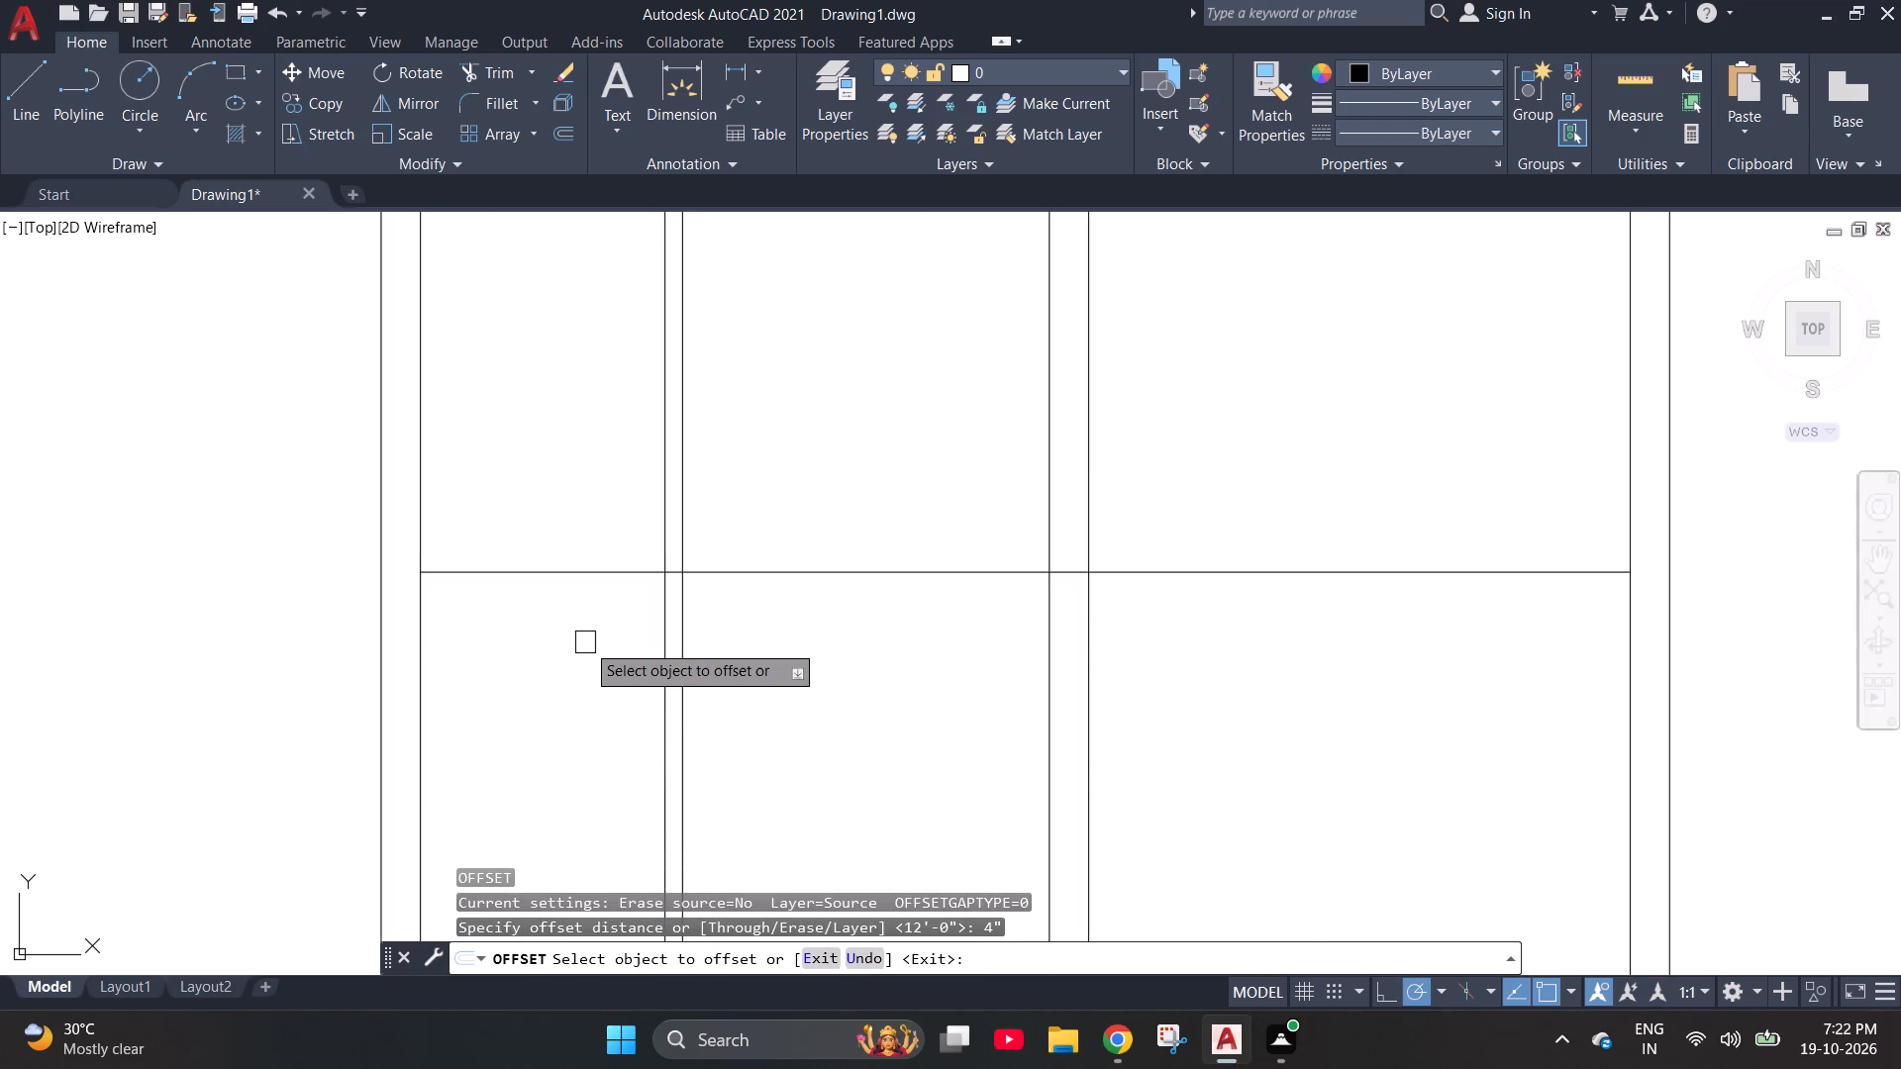
pyautogui.click(576, 573)
pyautogui.click(561, 709)
pyautogui.press('Escape')
pyautogui.scroll(-1, 561, 709)
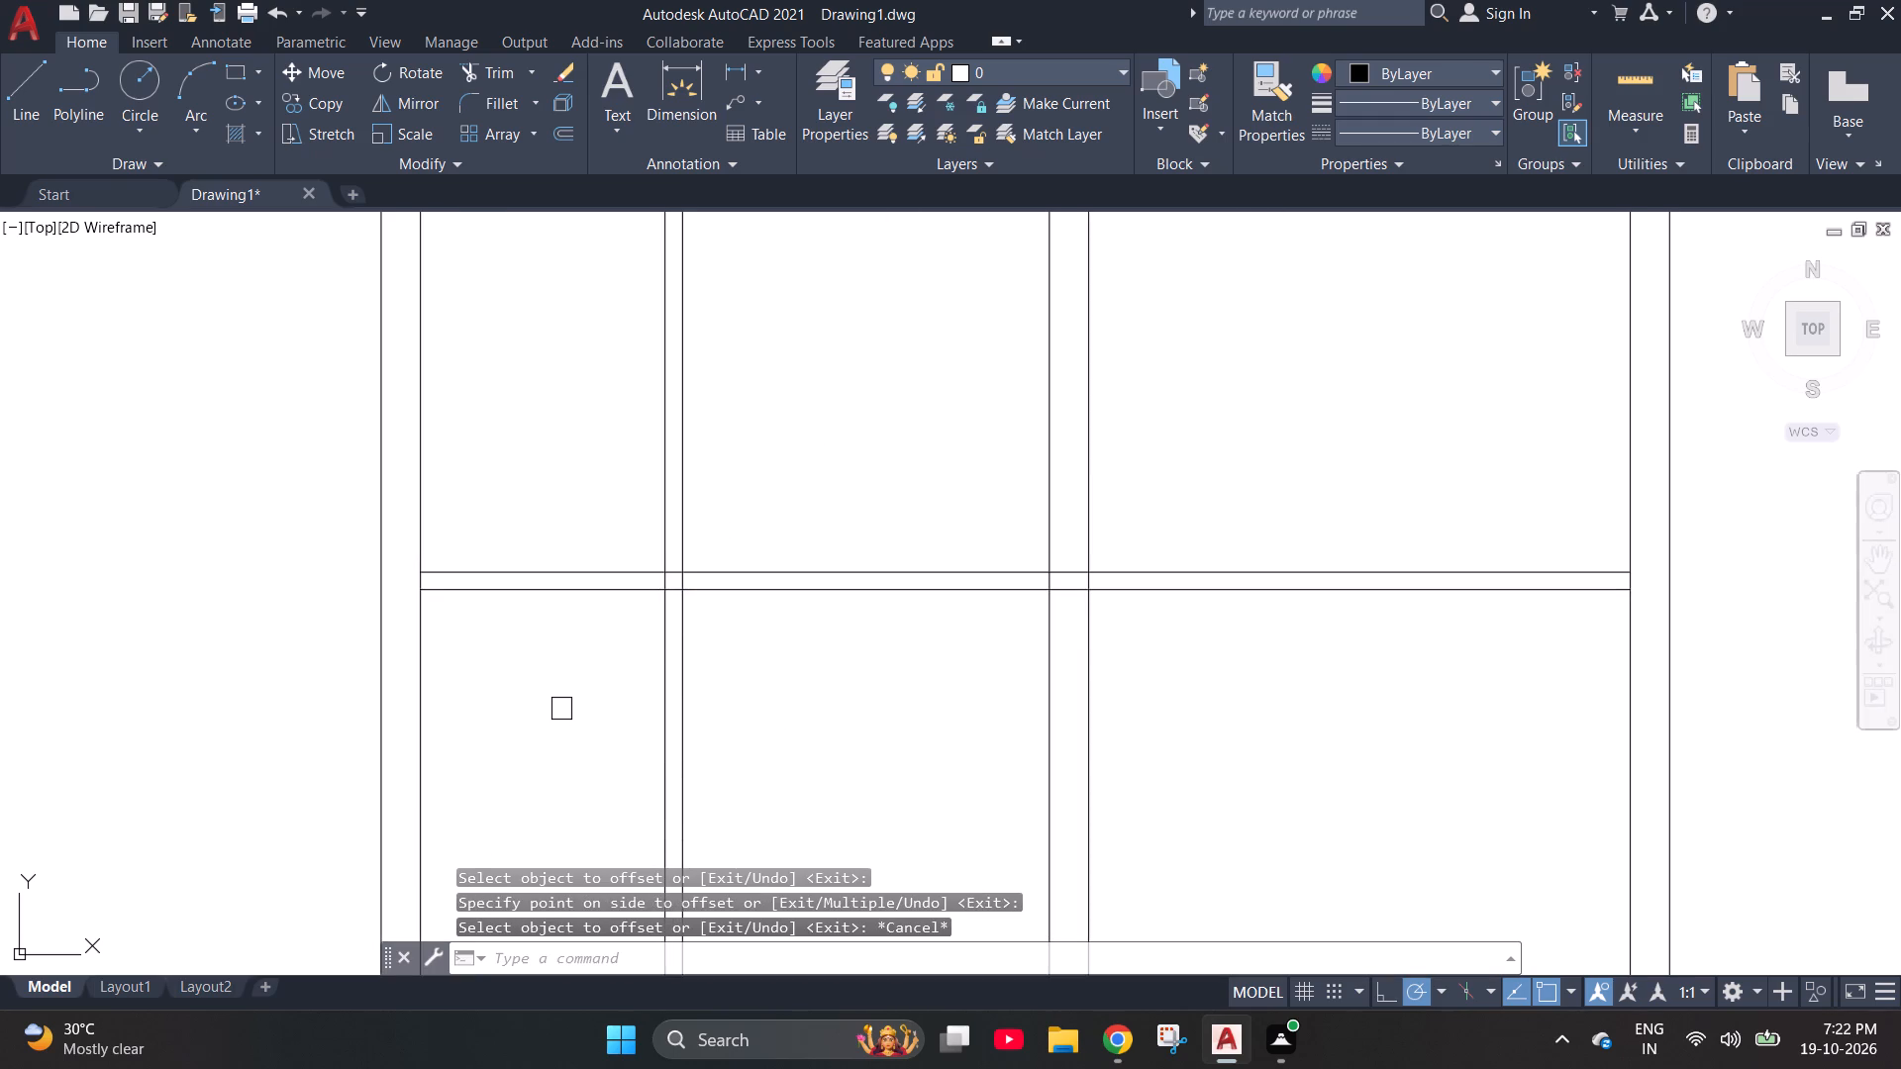
pyautogui.scroll(-1, 561, 709)
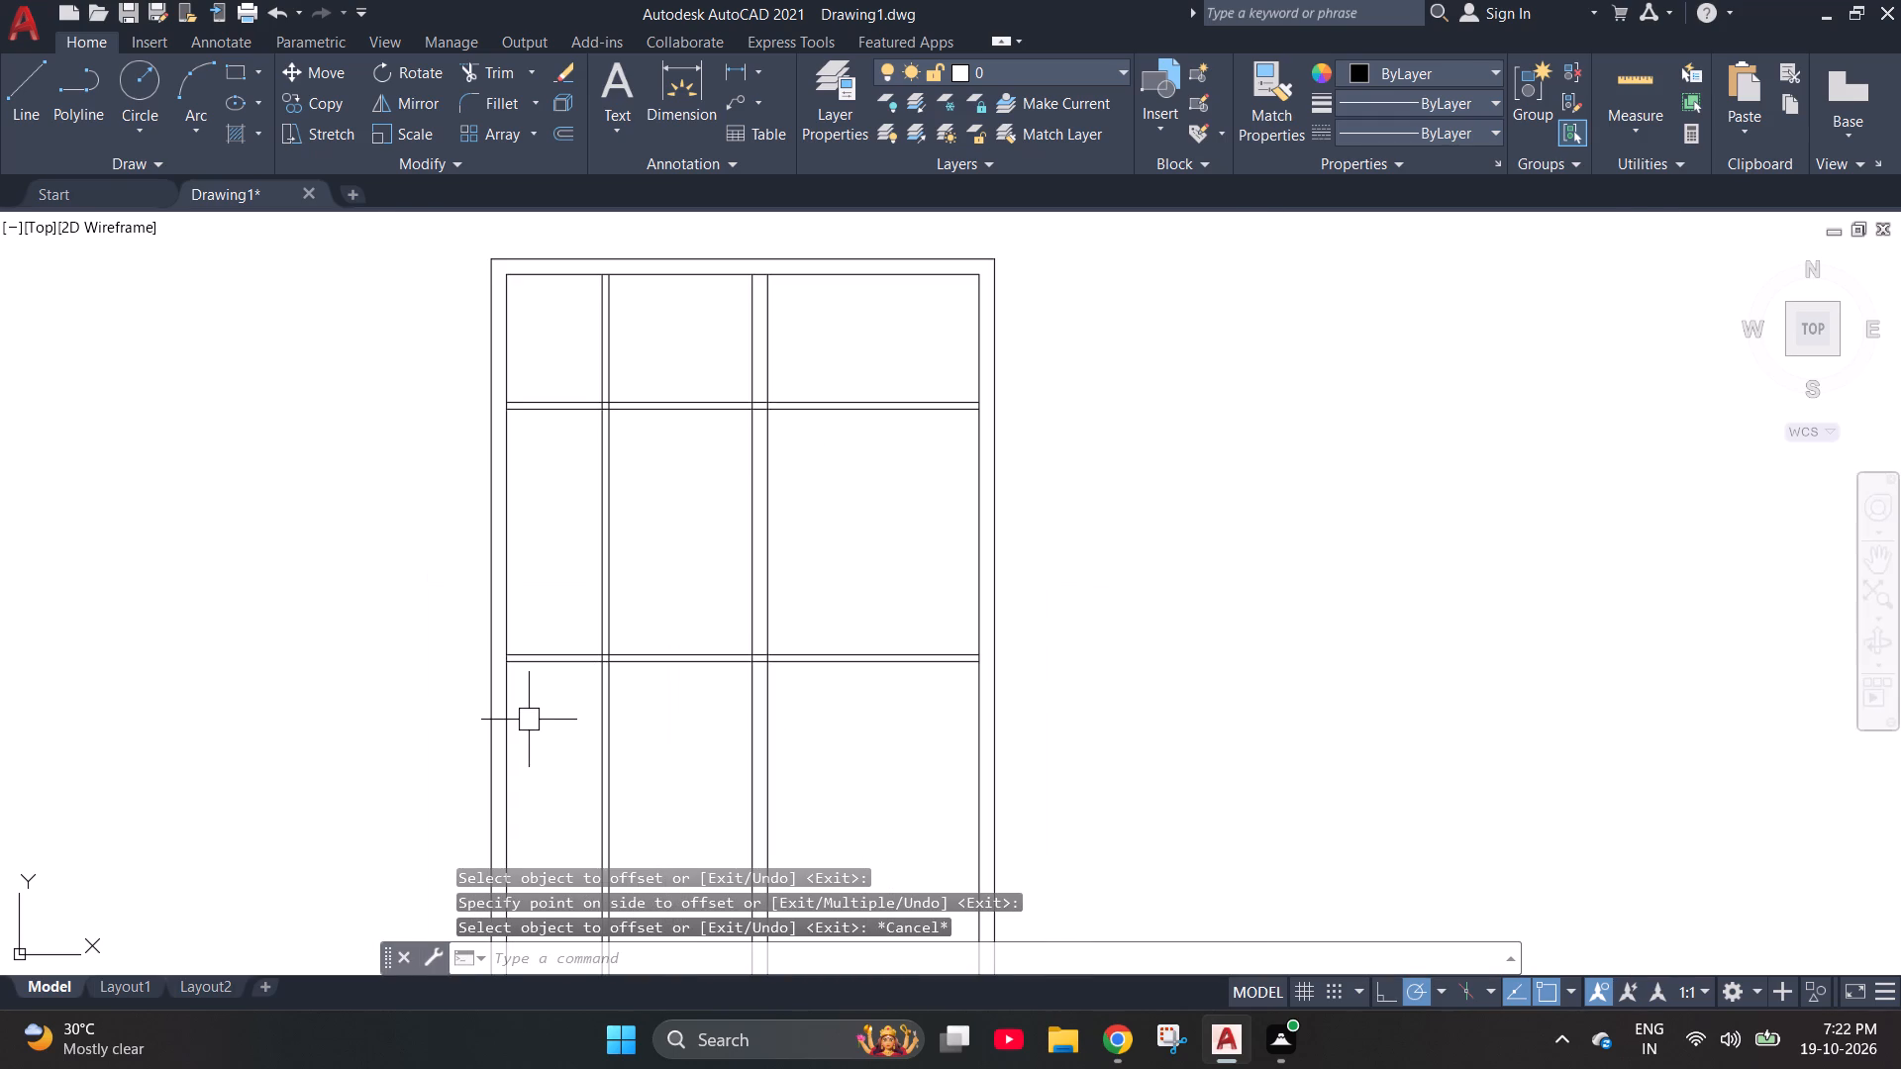
pyautogui.press('Escape')
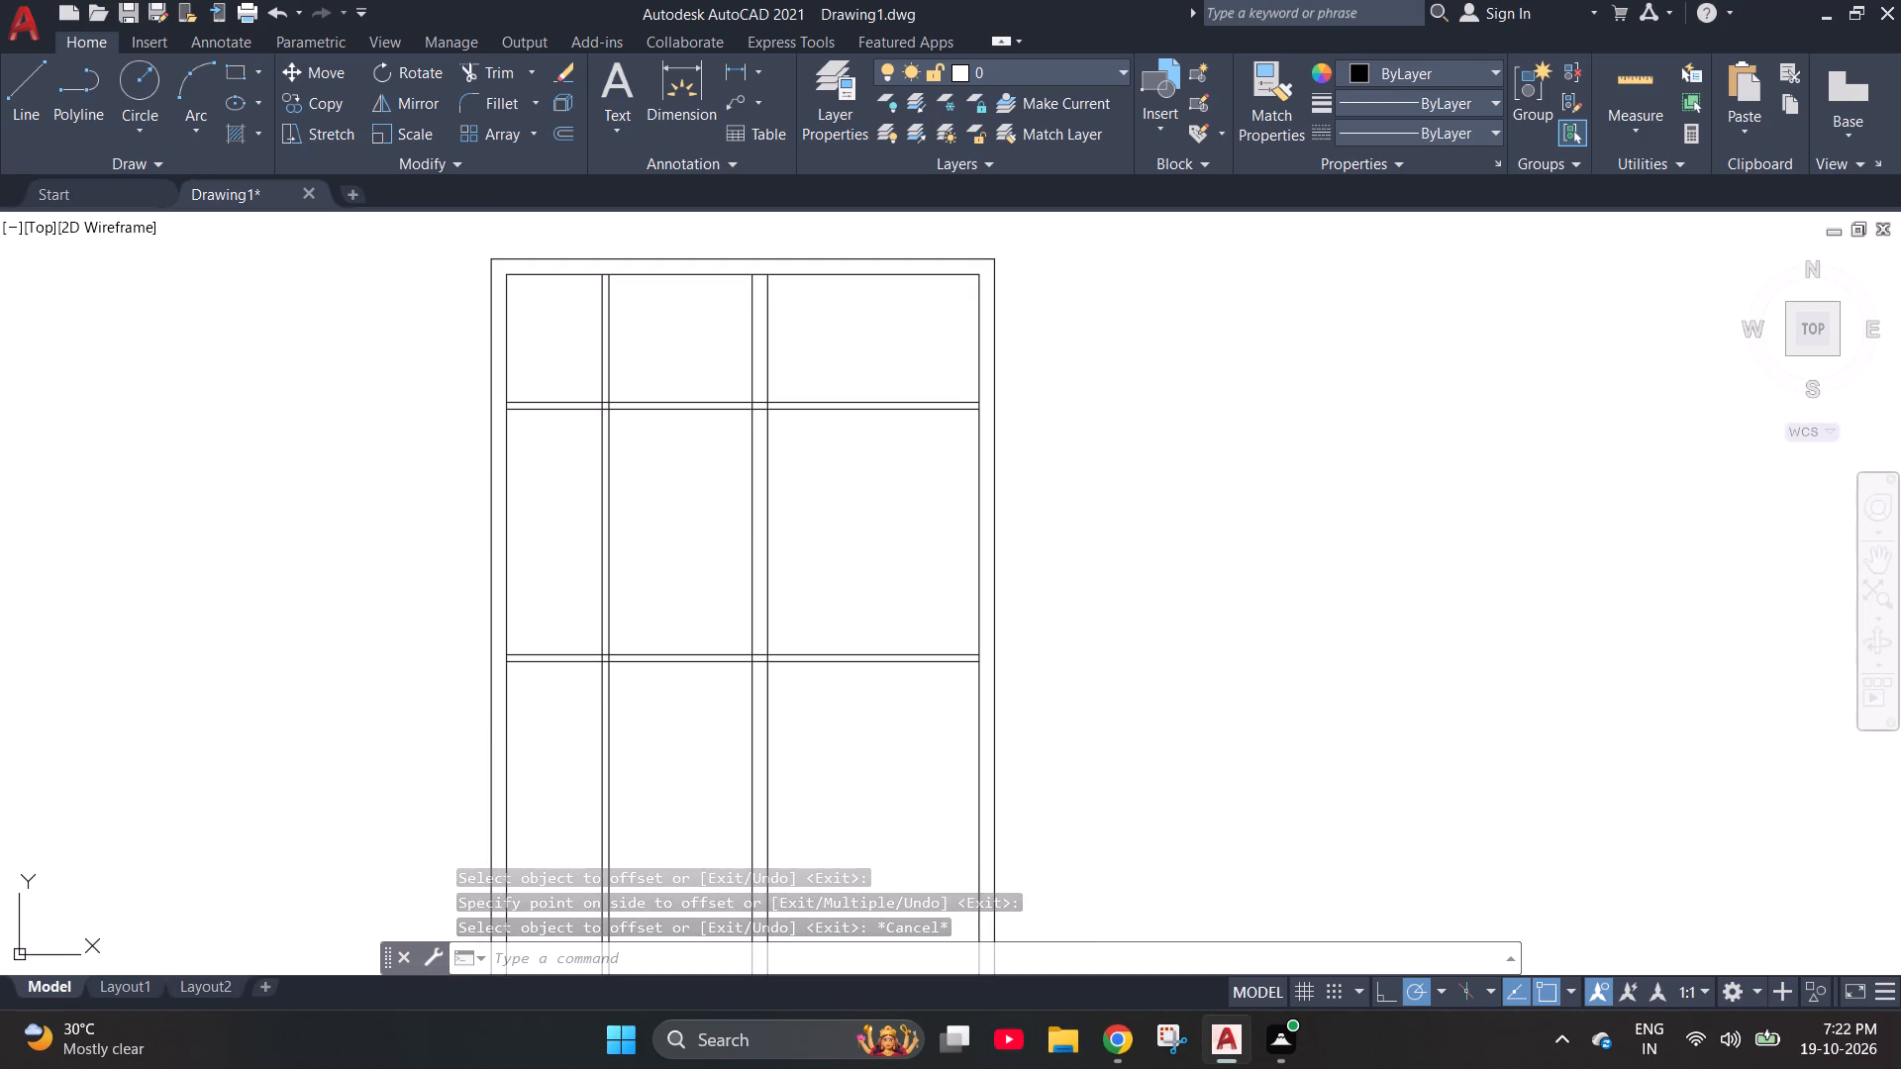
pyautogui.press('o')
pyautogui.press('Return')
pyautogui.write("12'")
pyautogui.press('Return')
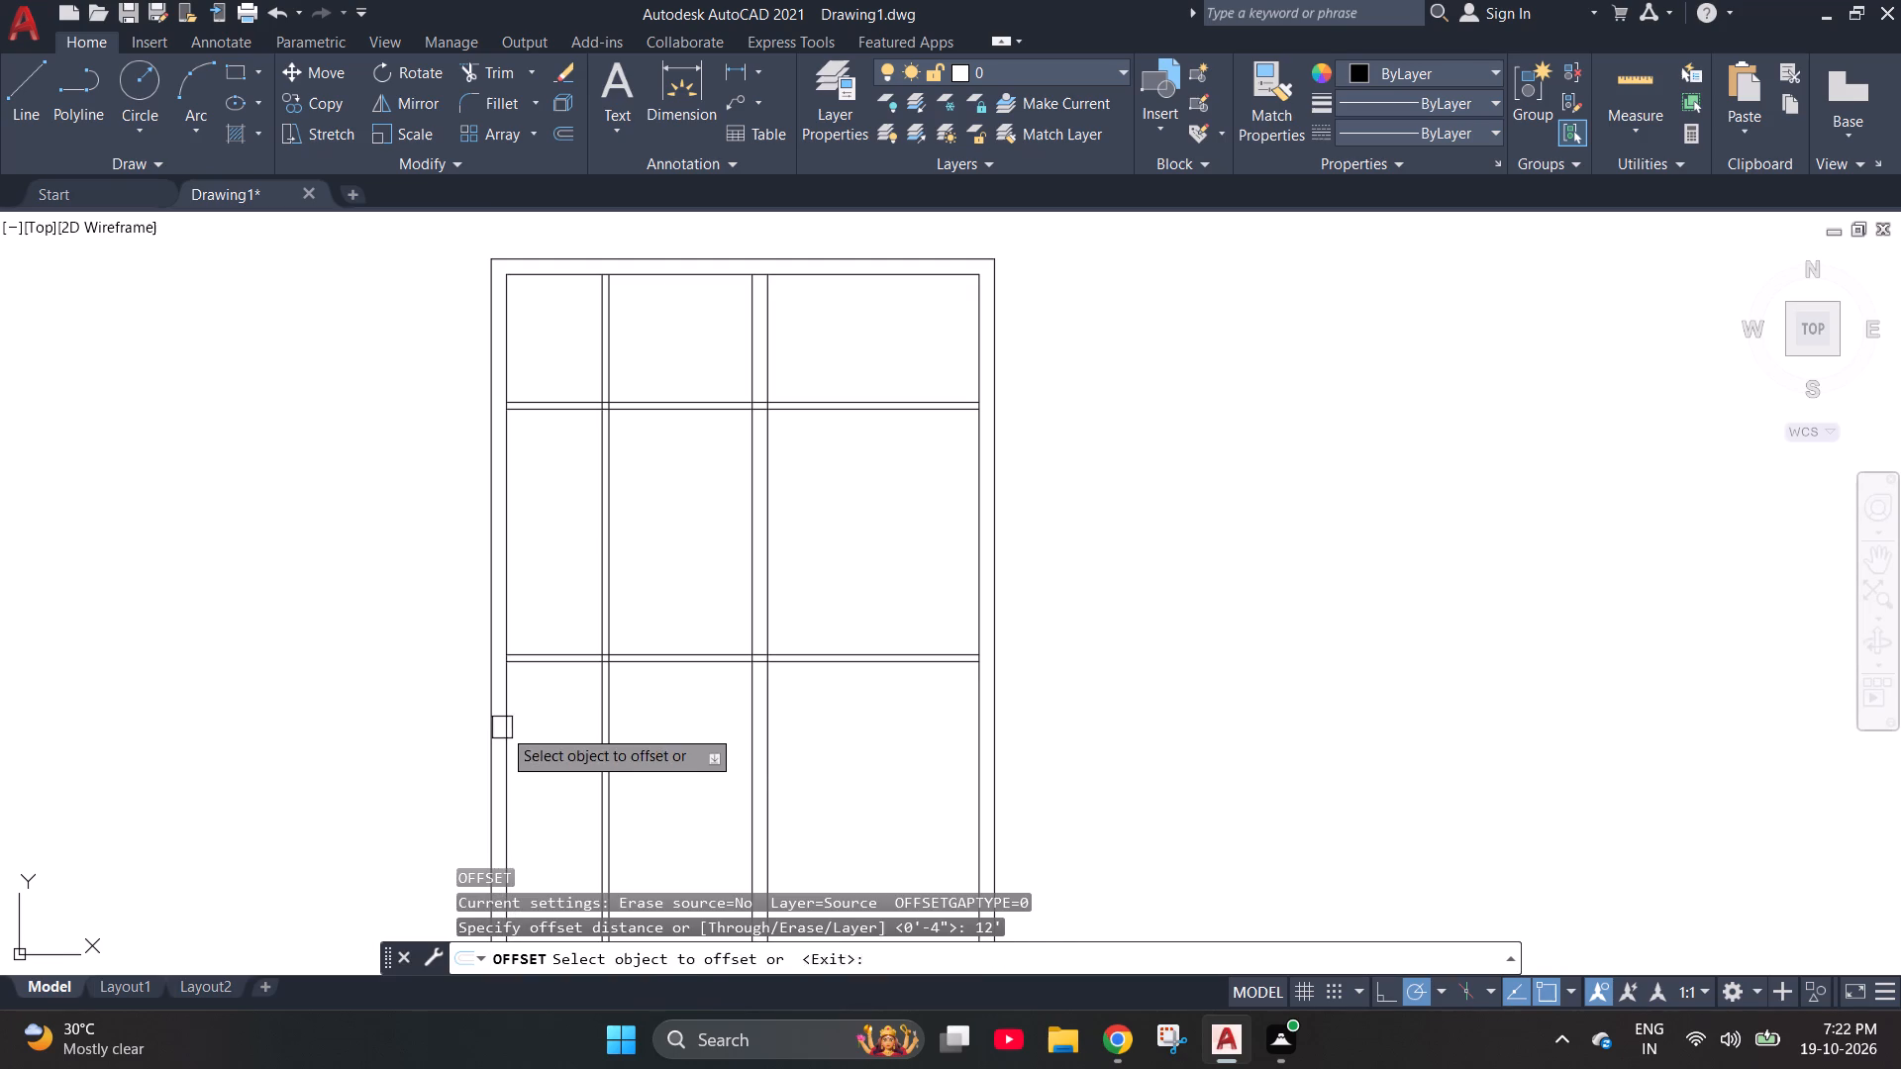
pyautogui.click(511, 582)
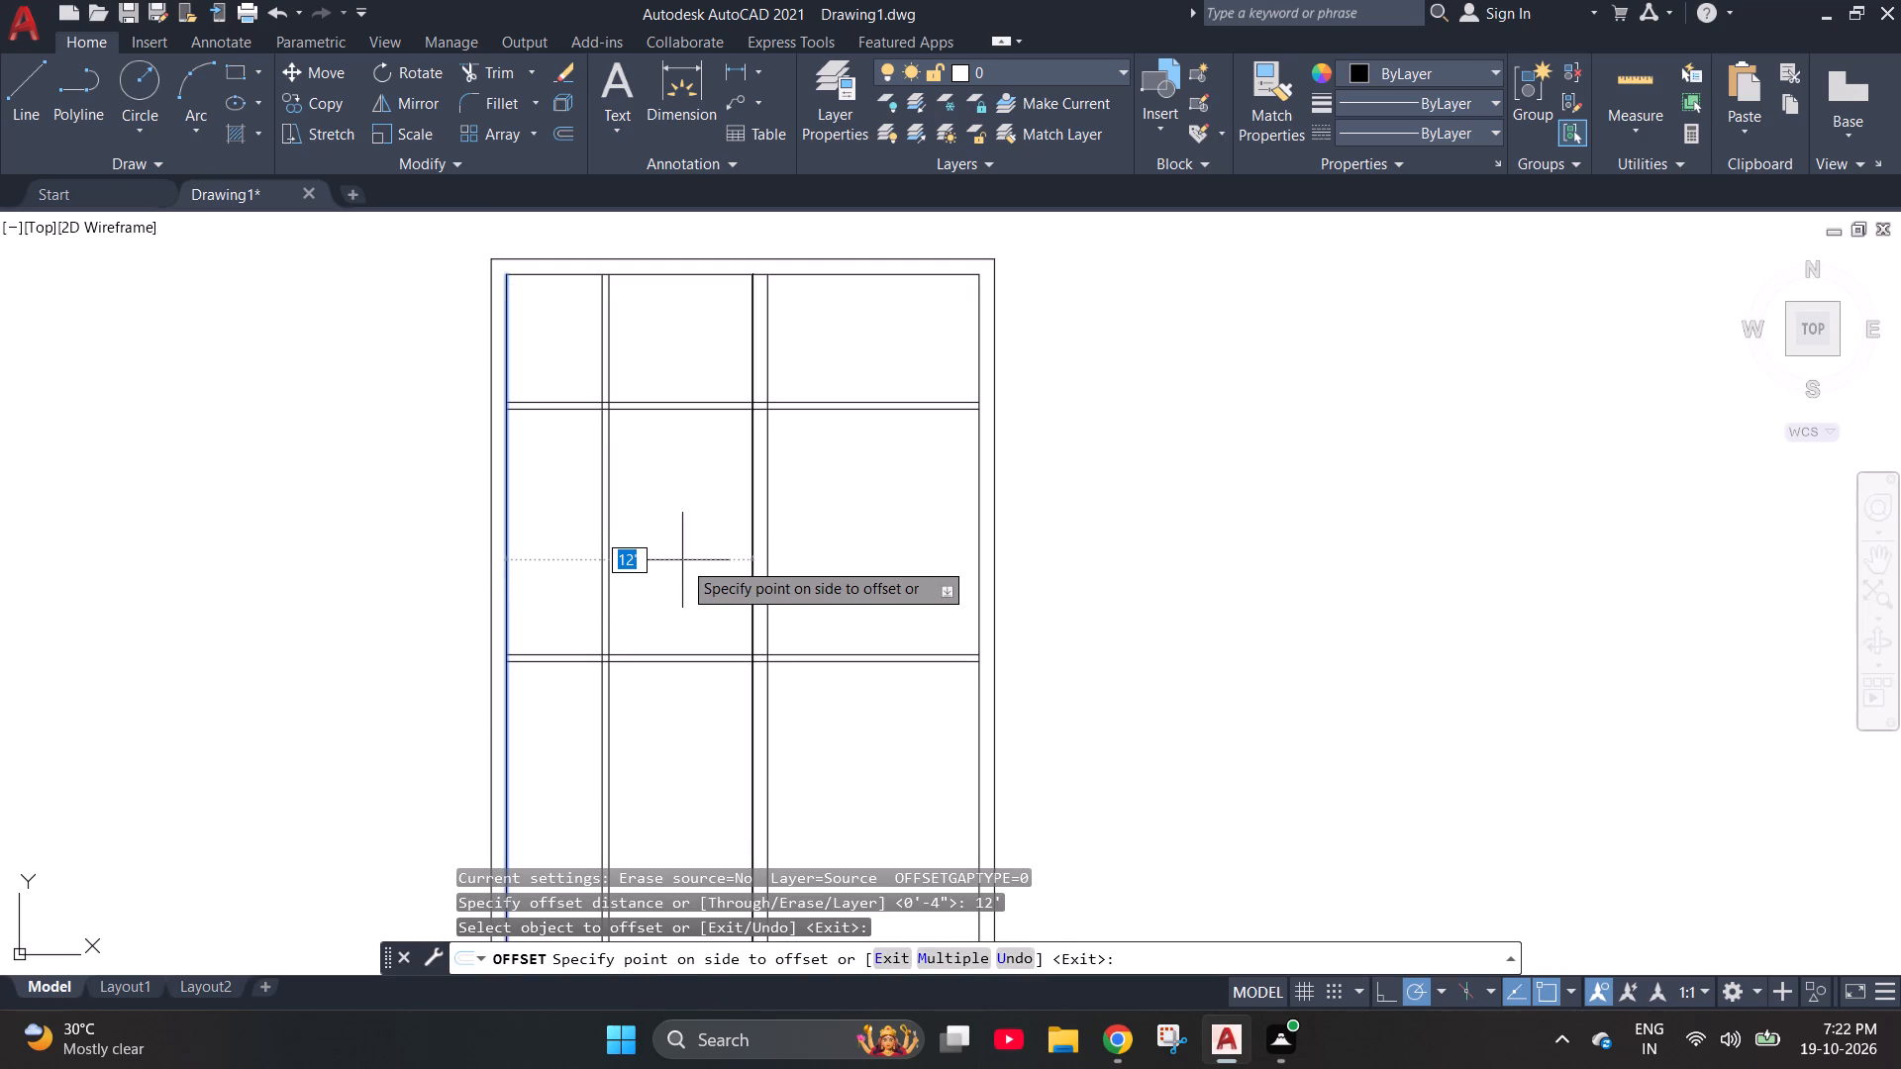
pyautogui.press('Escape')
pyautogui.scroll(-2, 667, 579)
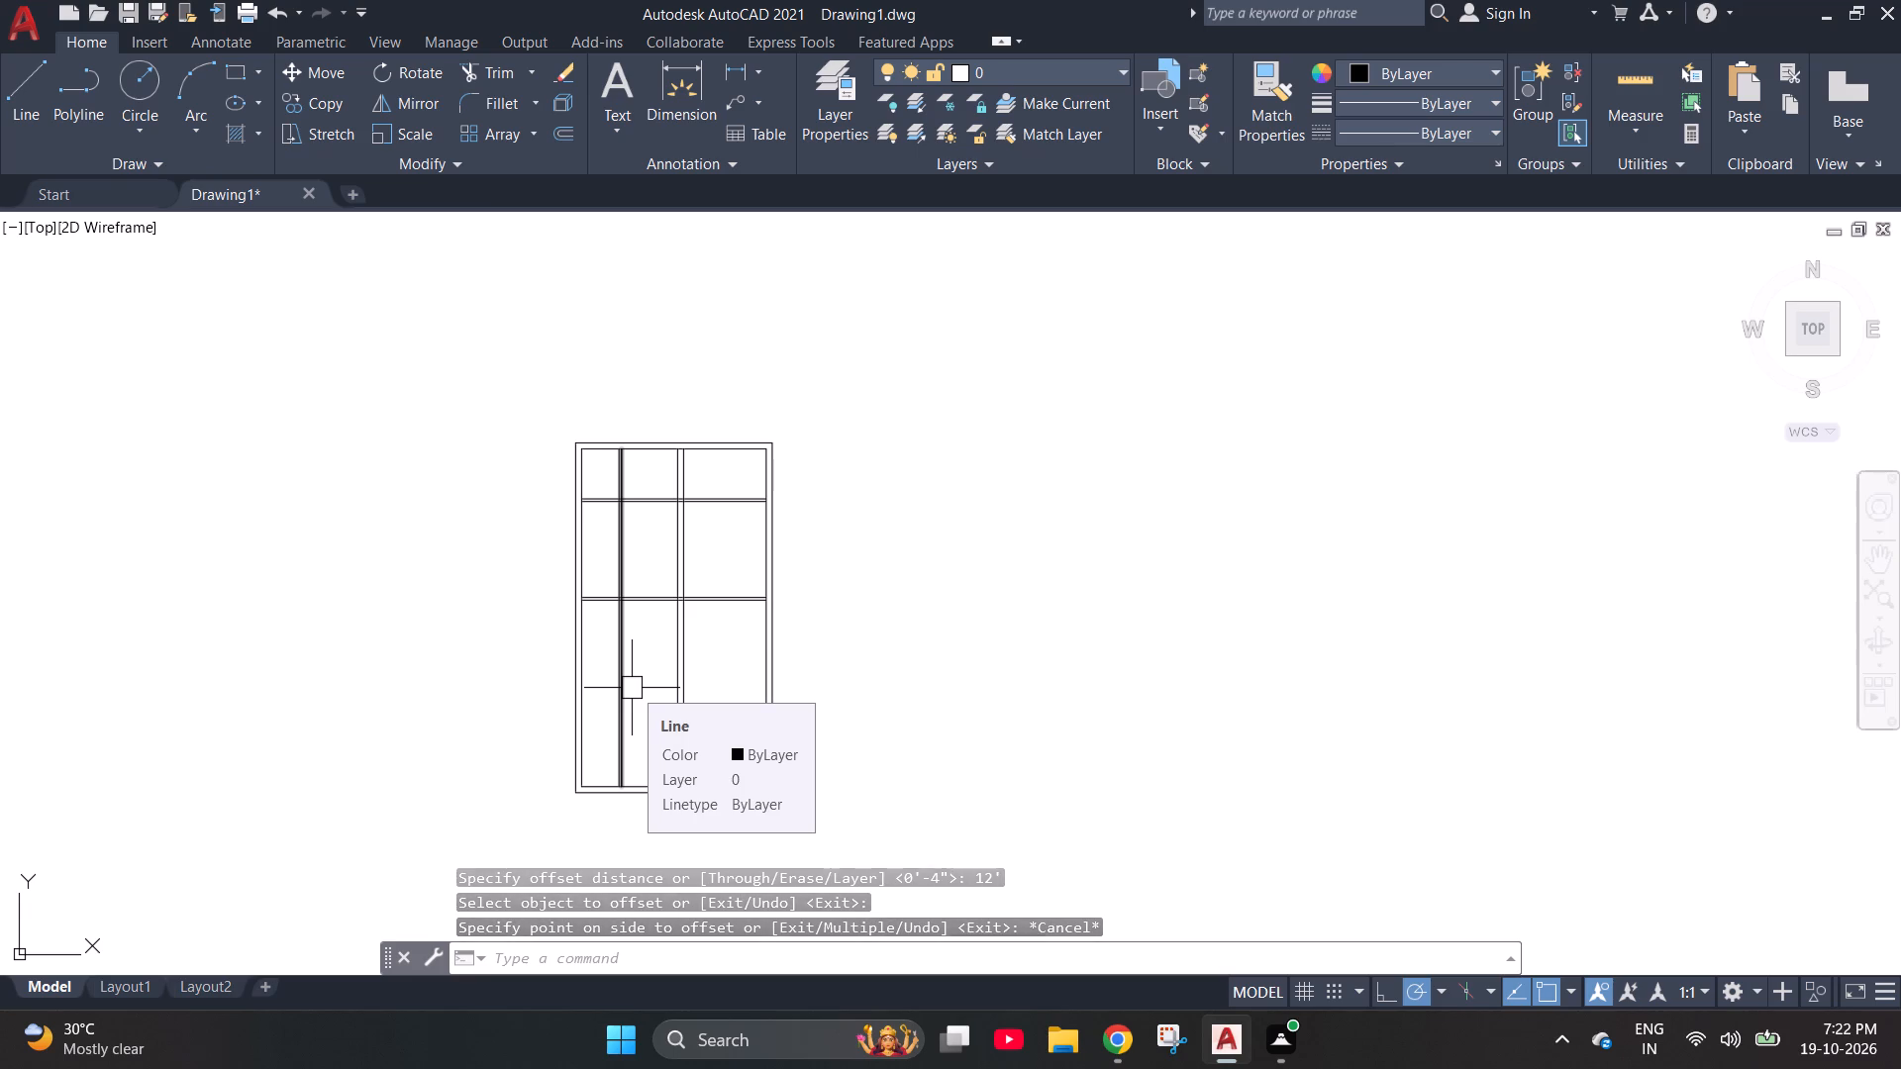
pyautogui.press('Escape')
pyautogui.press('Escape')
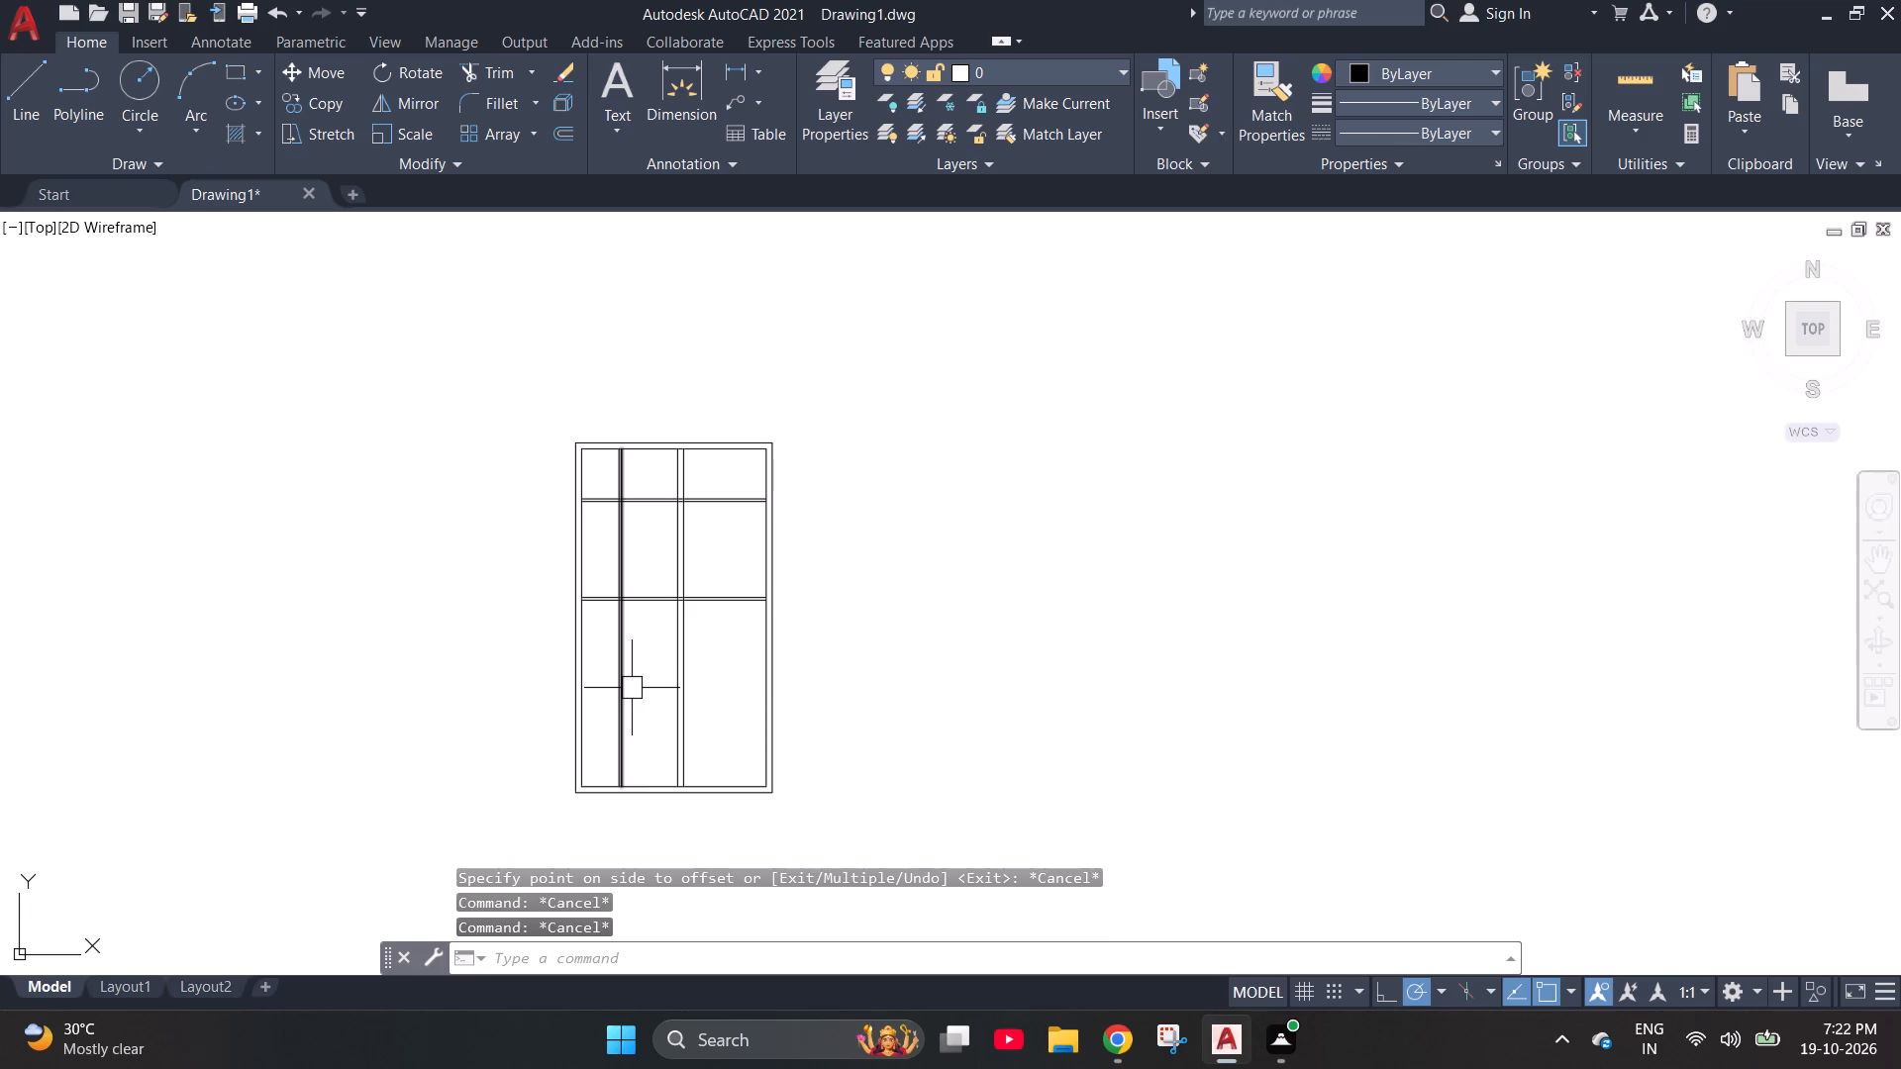
# Offset the lower line of the second horizontal partition 8'10" downward.
pyautogui.press('o')
pyautogui.press('Return')
pyautogui.write("8'10")
pyautogui.hotkey('shift', '"')
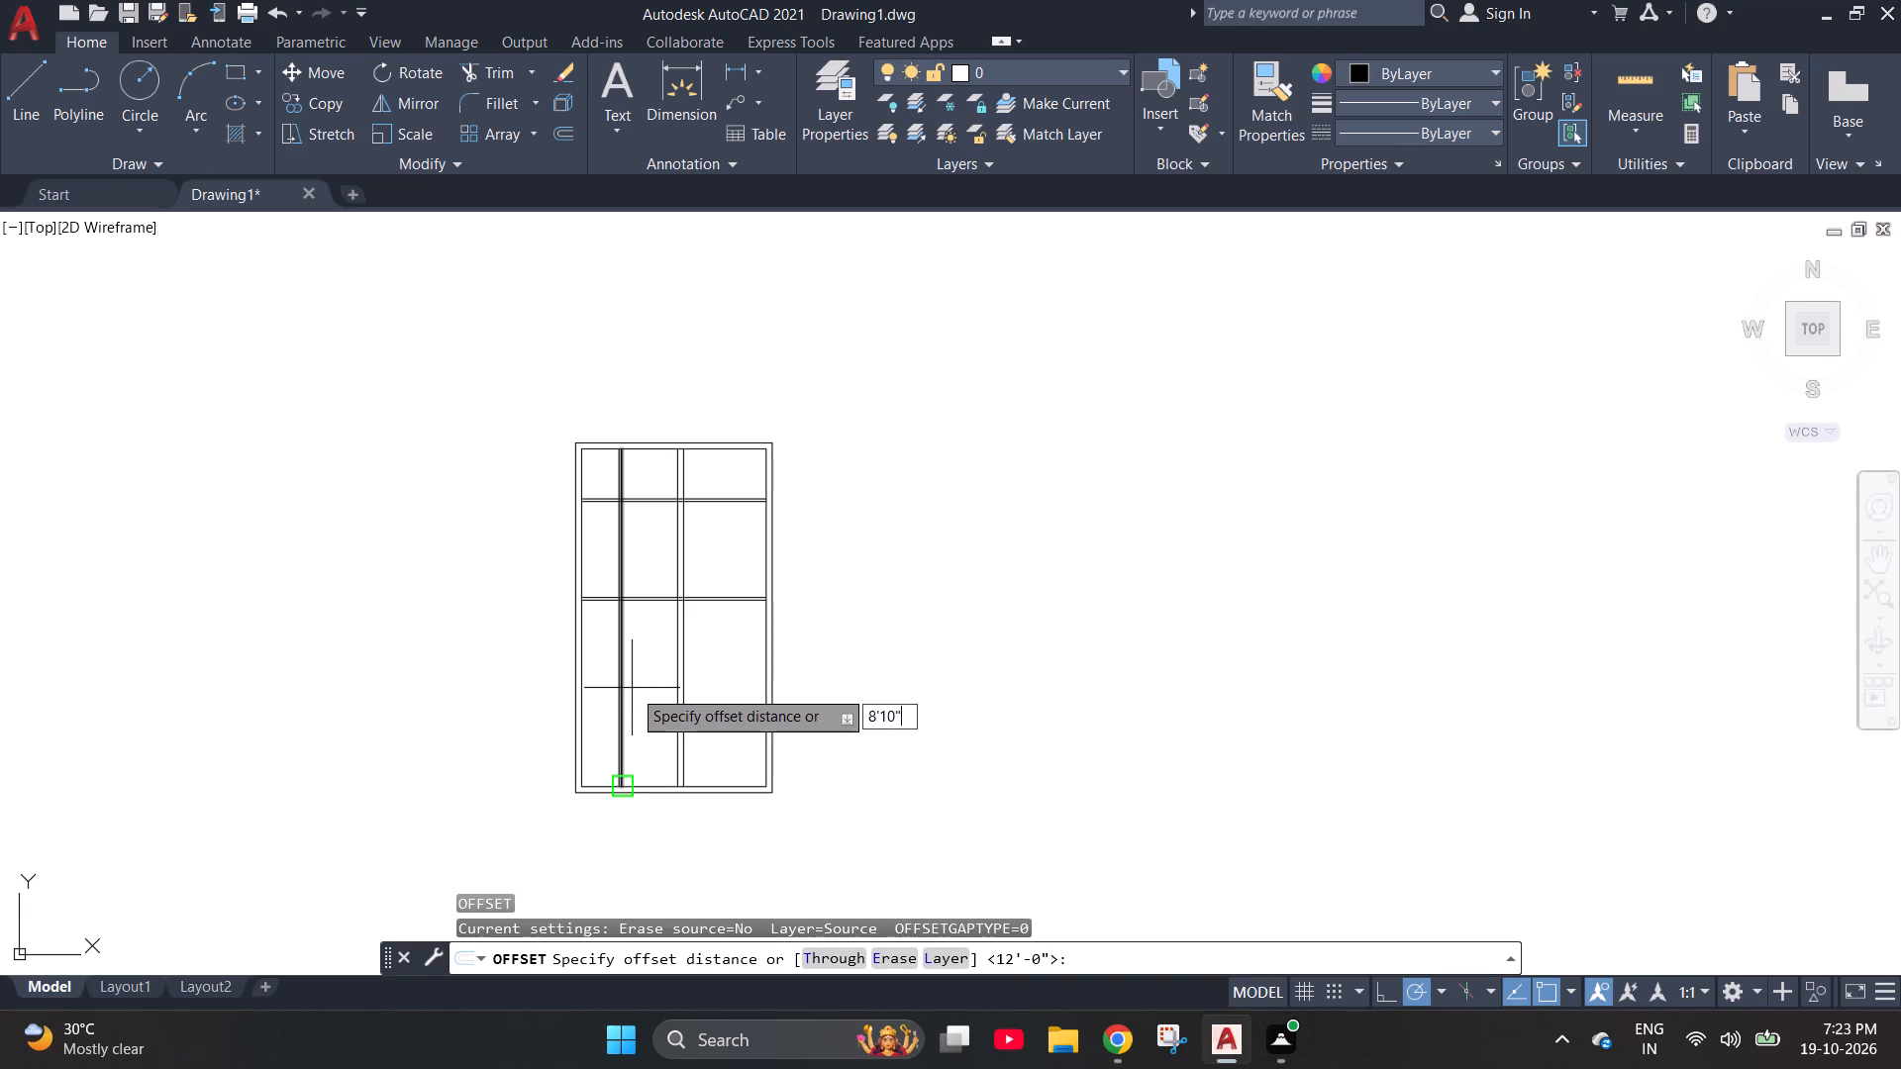
pyautogui.press('Return')
pyautogui.scroll(3, 659, 637)
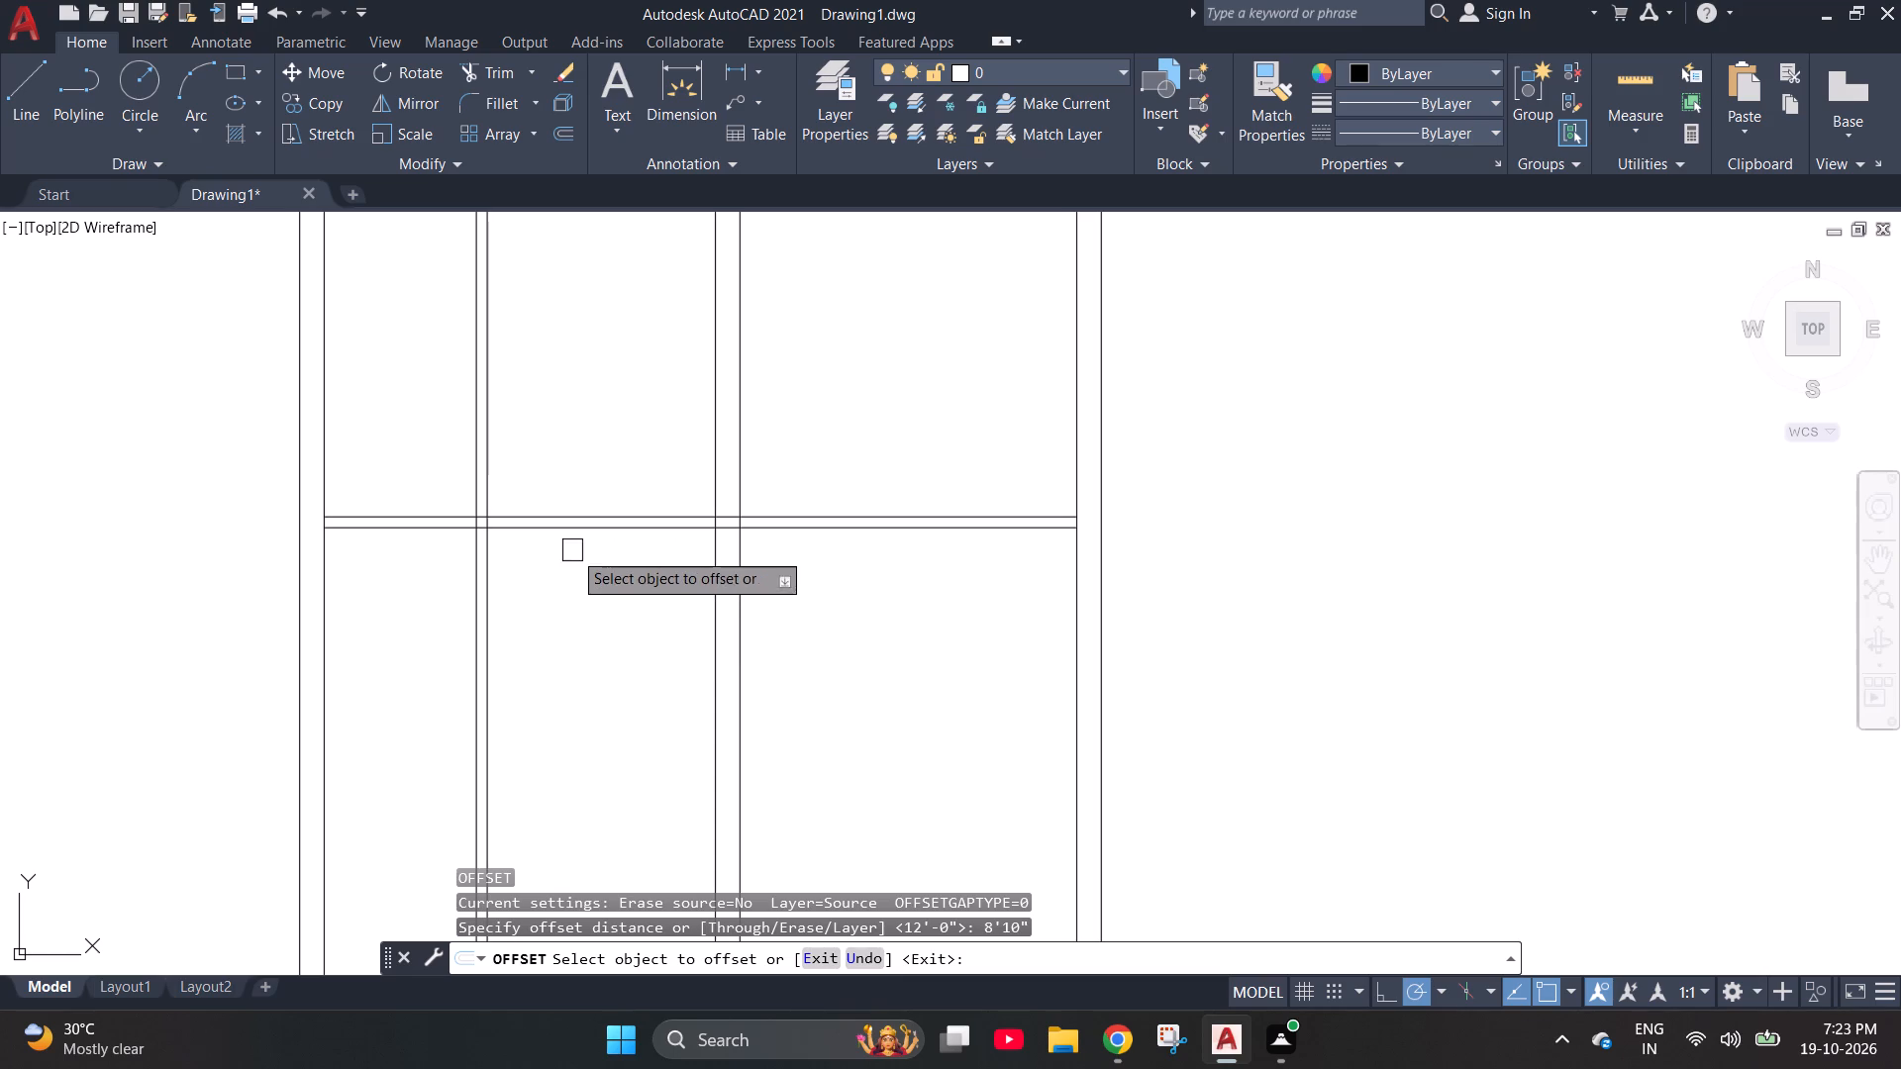
pyautogui.click(573, 534)
pyautogui.click(529, 761)
pyautogui.press('Escape')
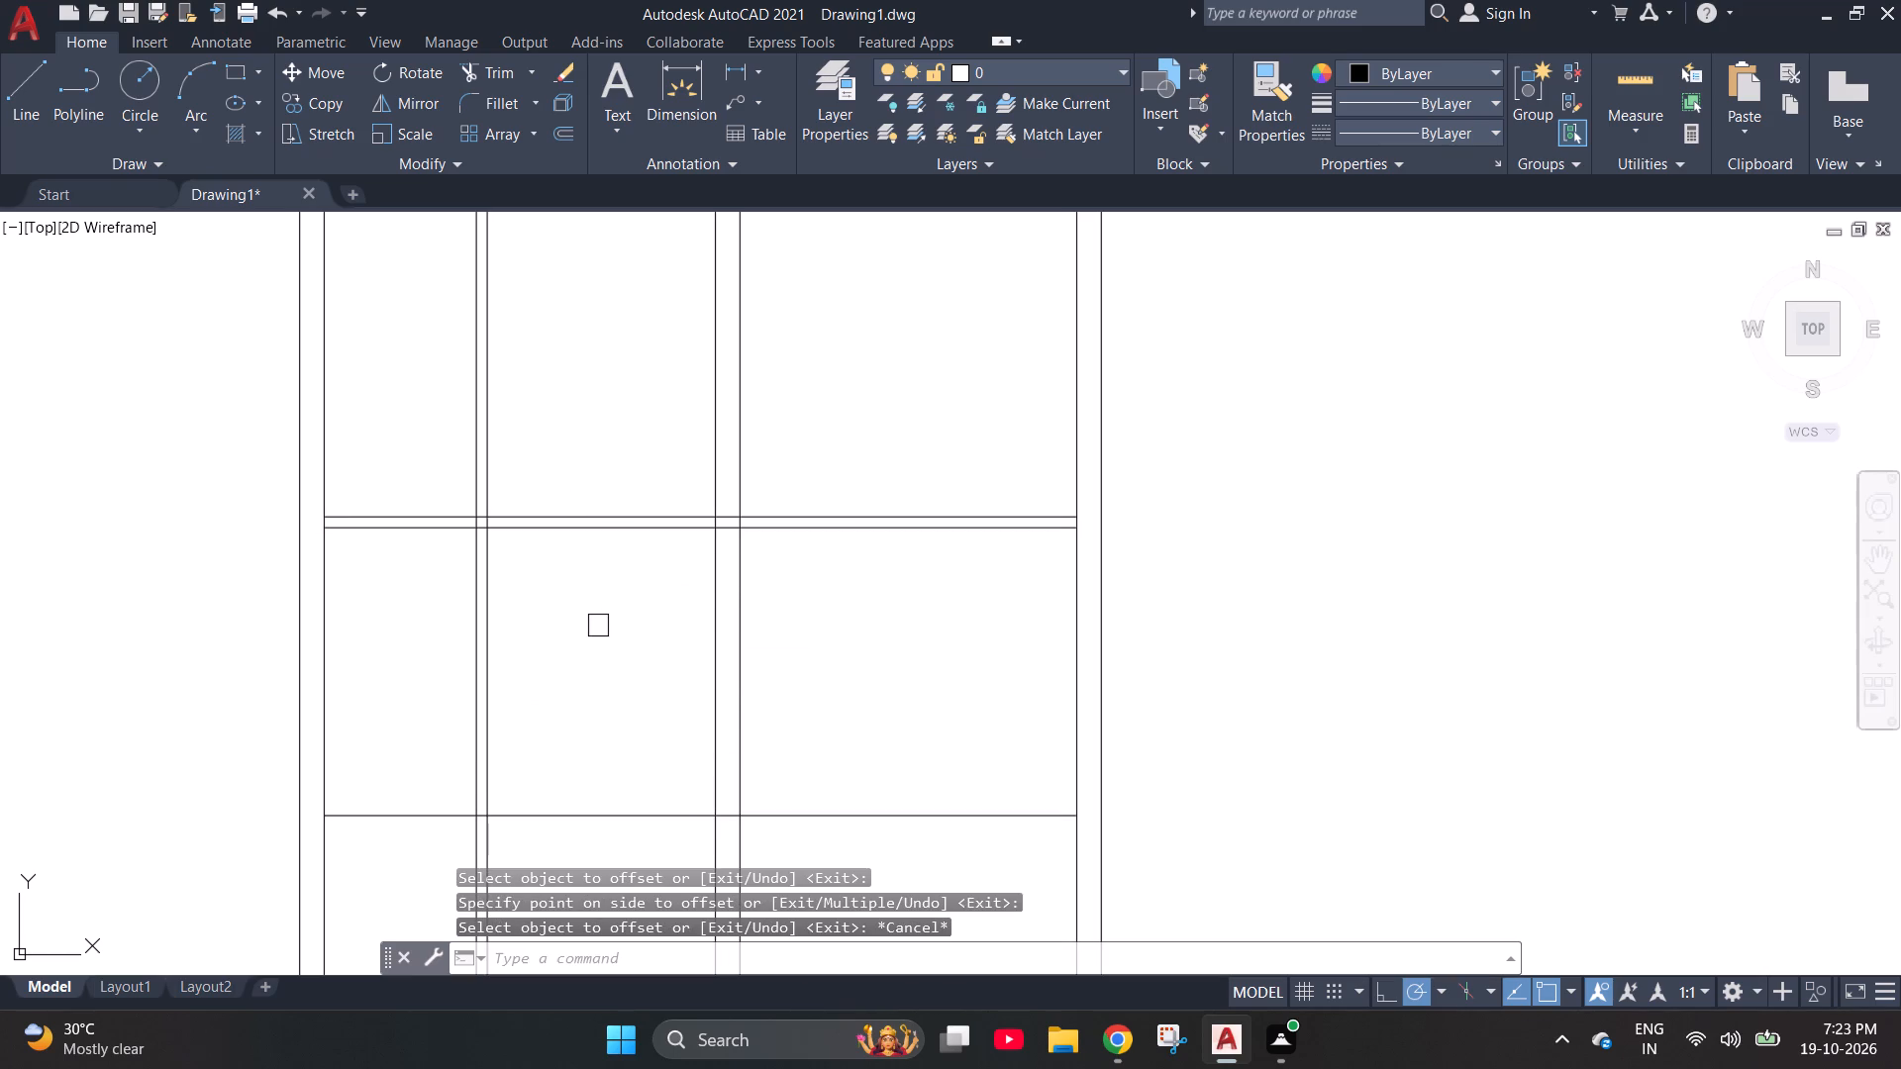
# Offset the latest horizontal line 9" downward to form the third horizontal partition's thickness.
pyautogui.press('o')
pyautogui.press('Return')
pyautogui.press('4')
pyautogui.press('BackSpace')
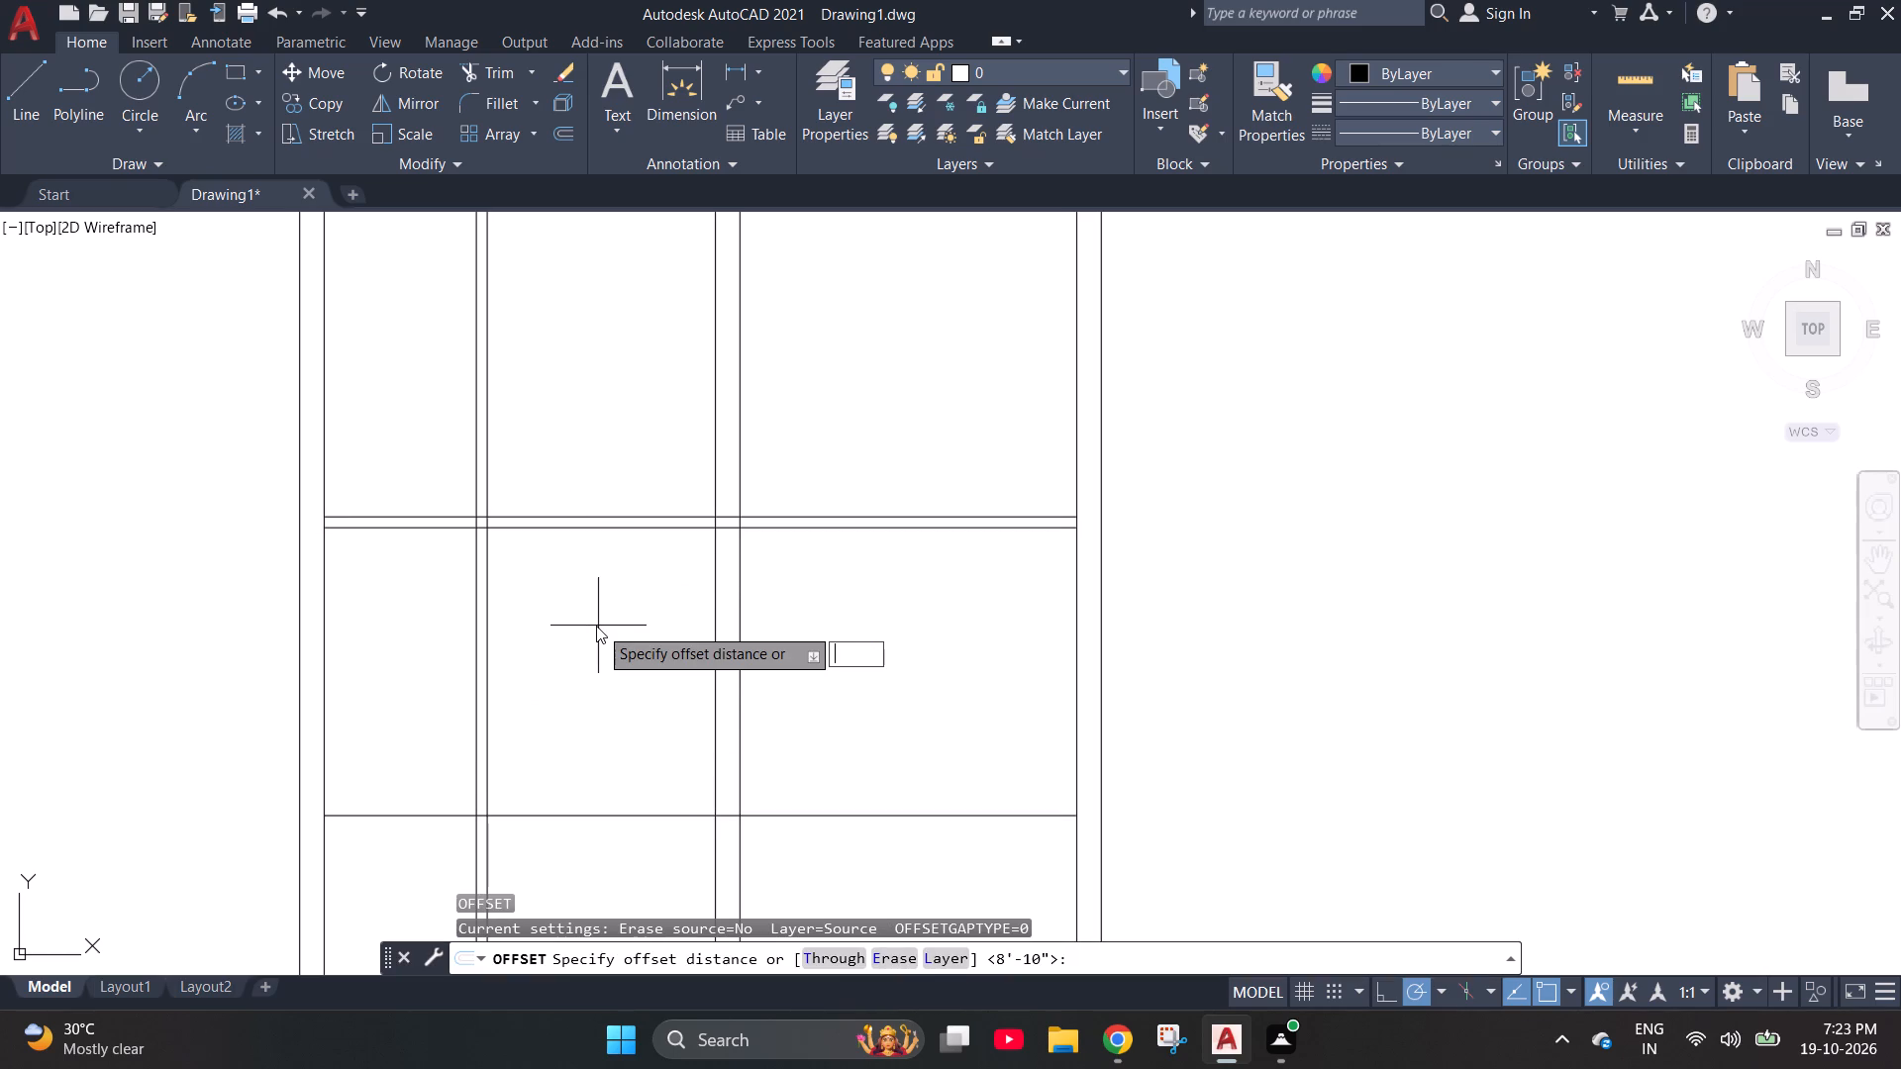
pyautogui.press('9')
pyautogui.hotkey('shift', '"')
pyautogui.press('Return')
pyautogui.scroll(-2, 552, 661)
pyautogui.scroll(1, 520, 841)
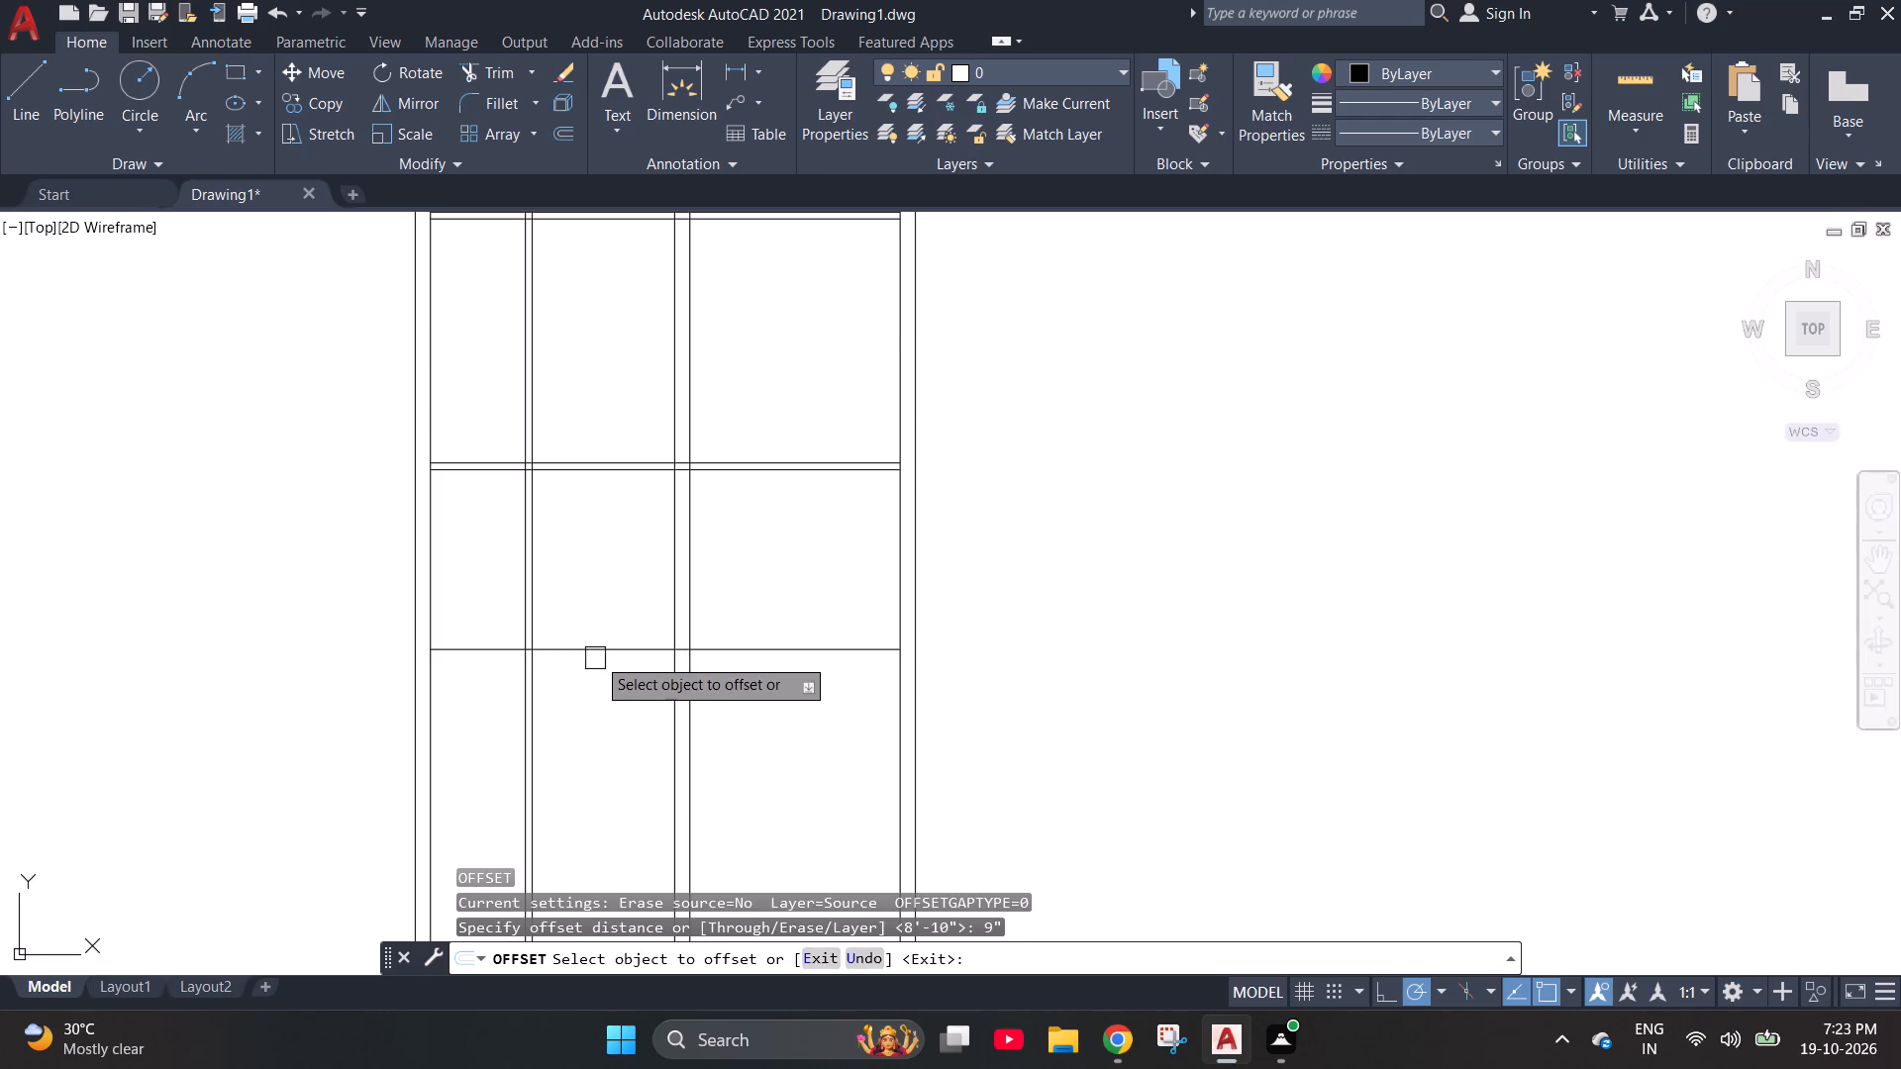
pyautogui.click(605, 649)
pyautogui.click(569, 749)
pyautogui.press('Escape')
pyautogui.press('Escape')
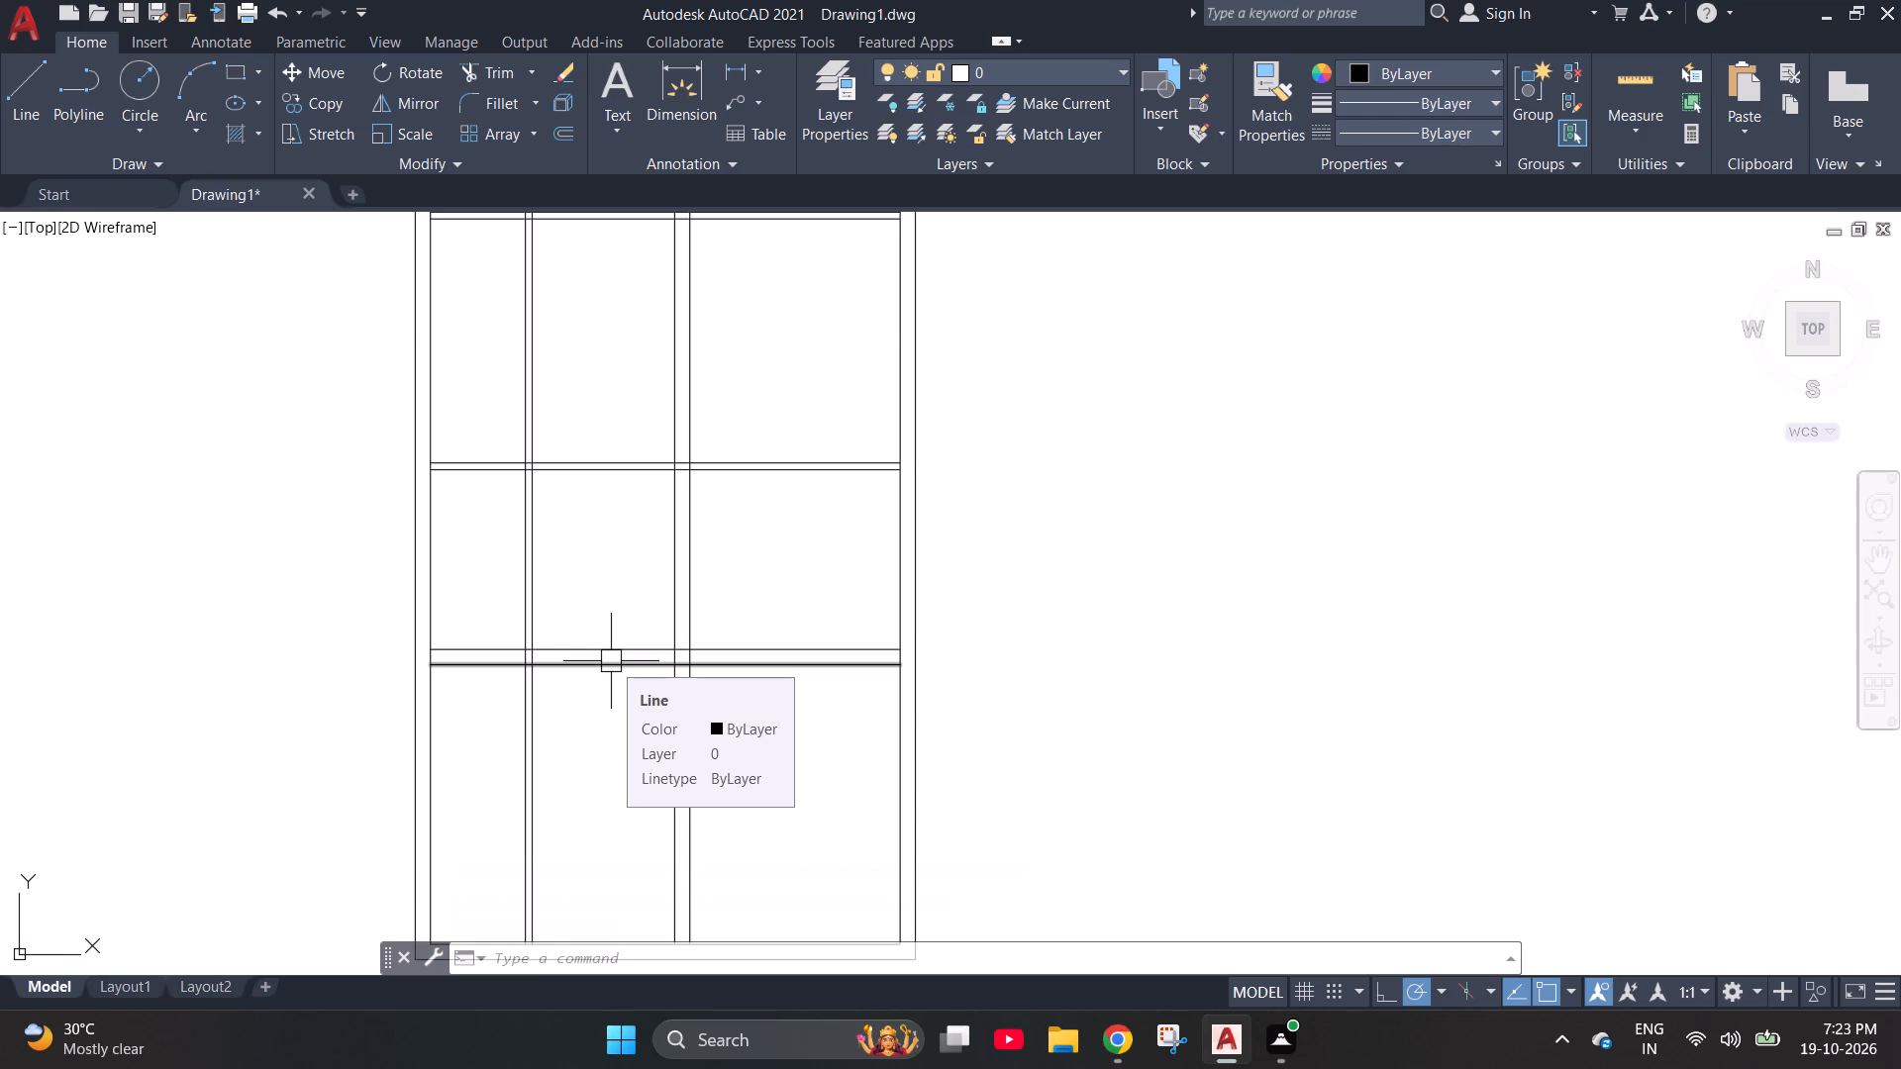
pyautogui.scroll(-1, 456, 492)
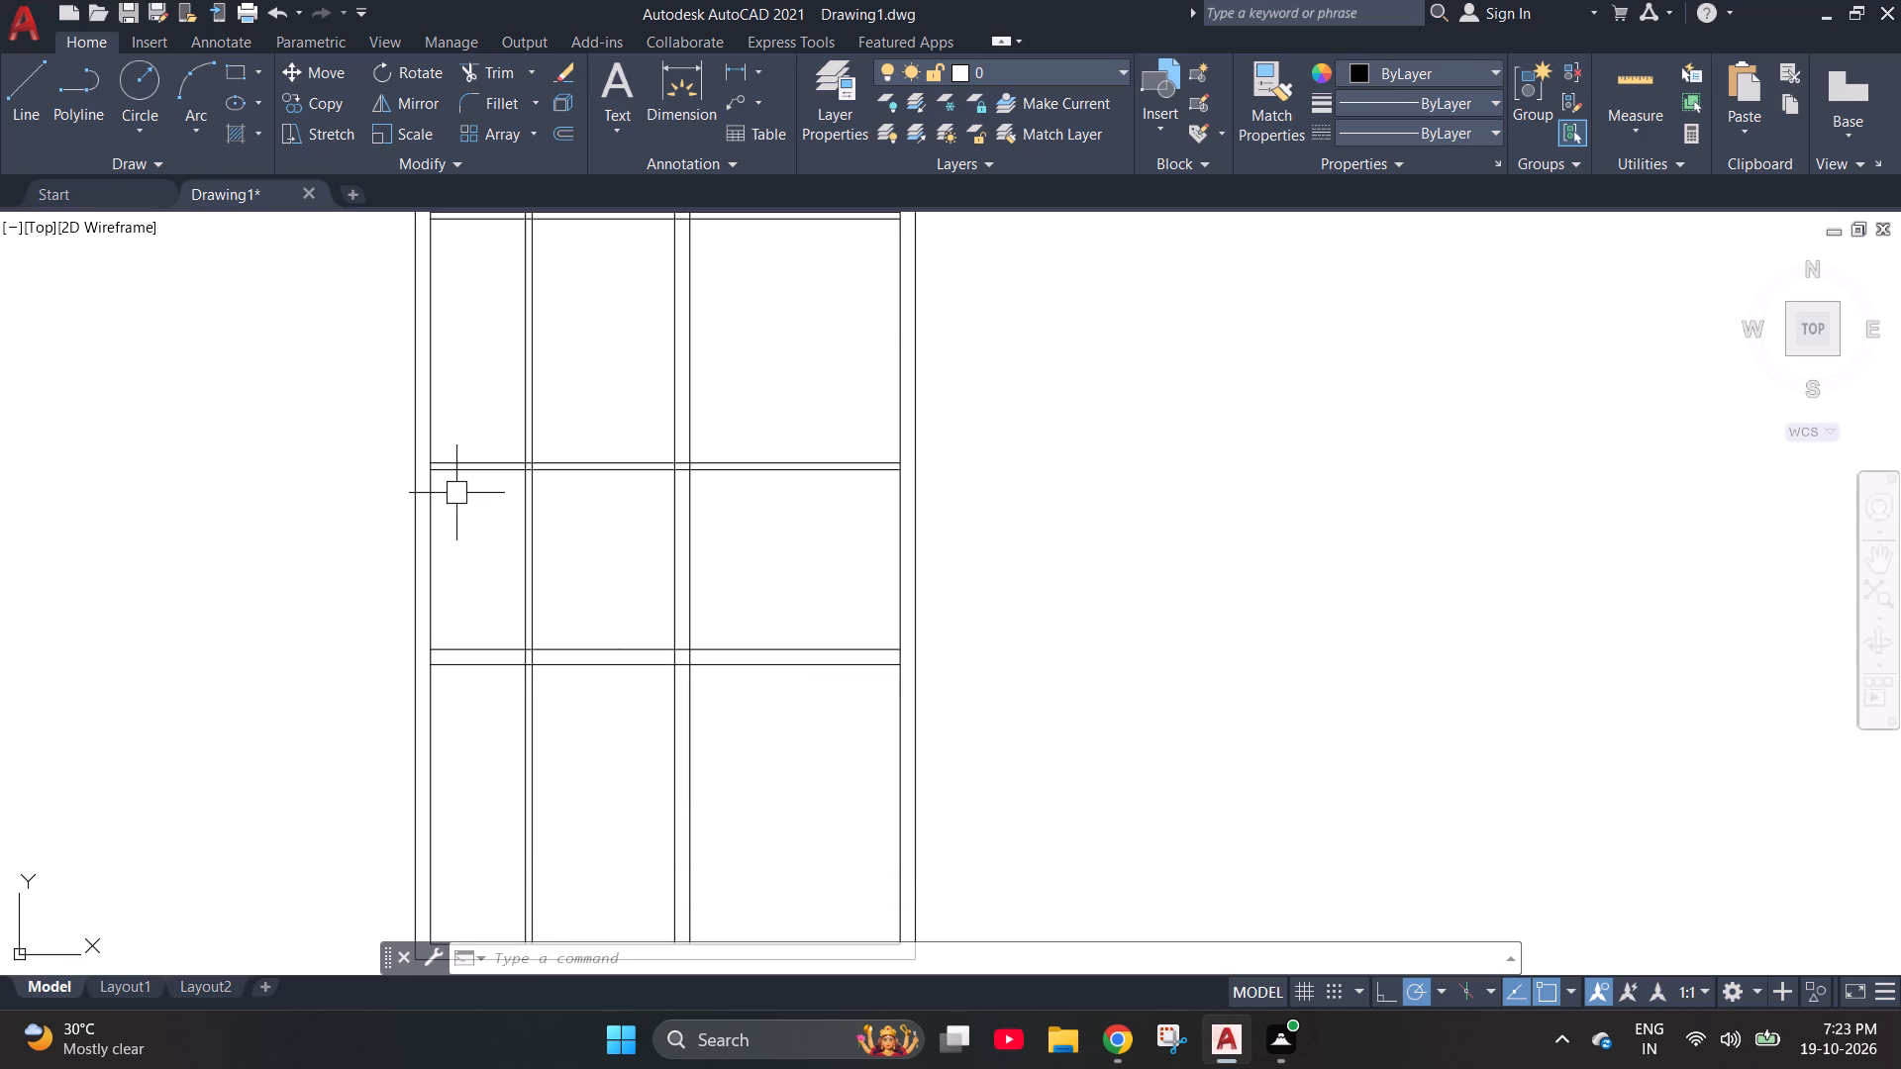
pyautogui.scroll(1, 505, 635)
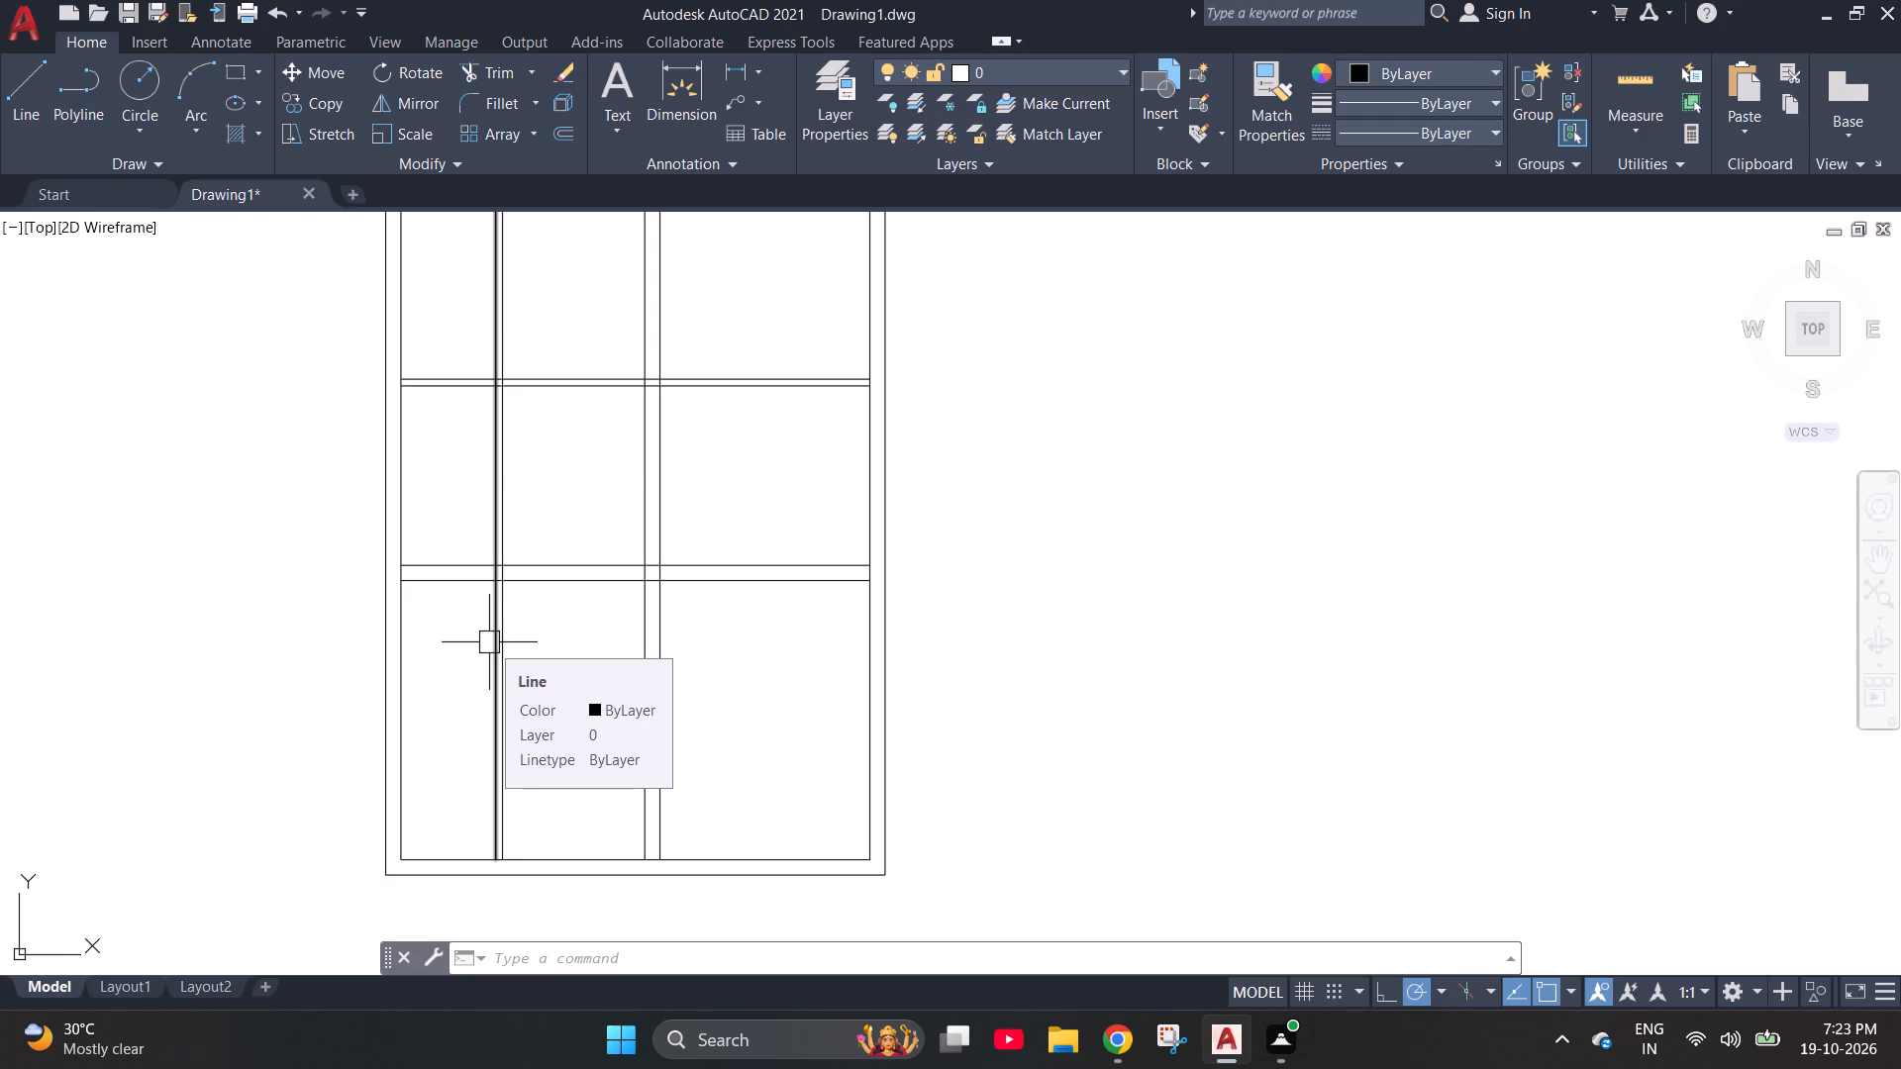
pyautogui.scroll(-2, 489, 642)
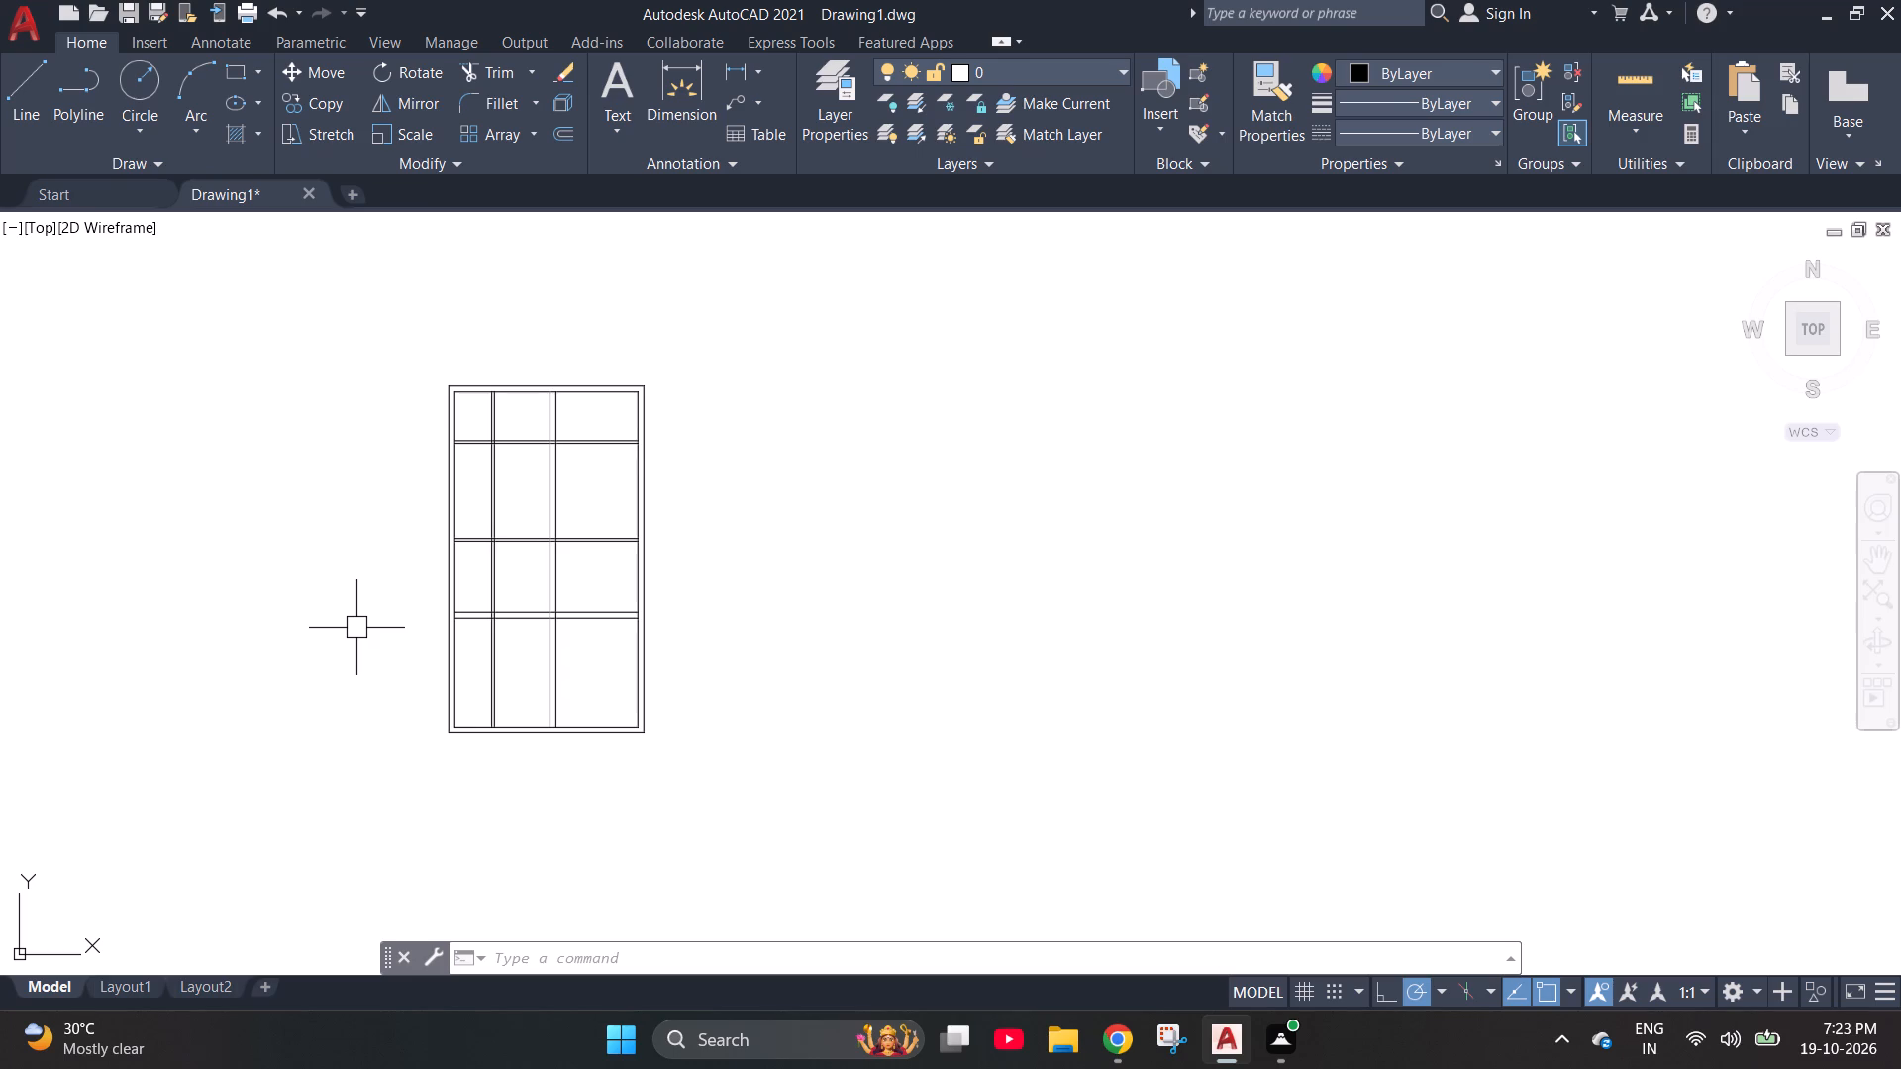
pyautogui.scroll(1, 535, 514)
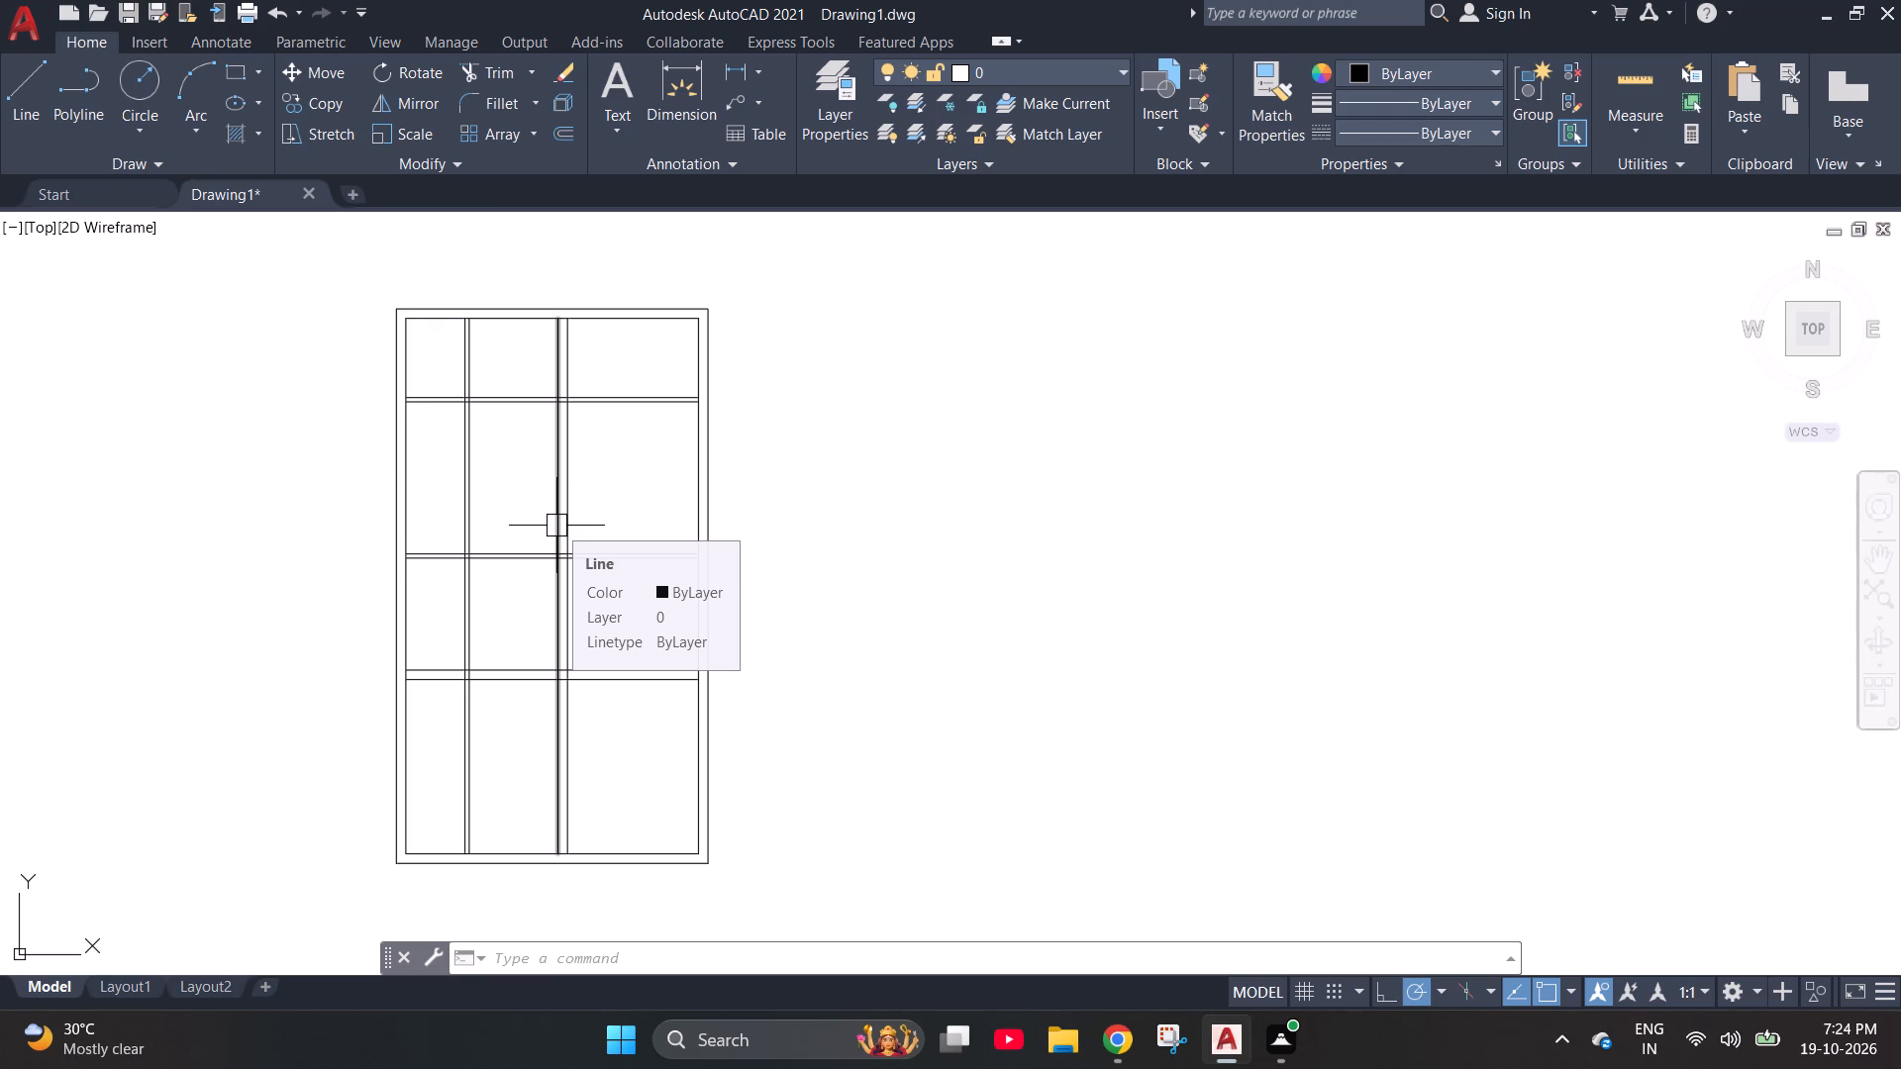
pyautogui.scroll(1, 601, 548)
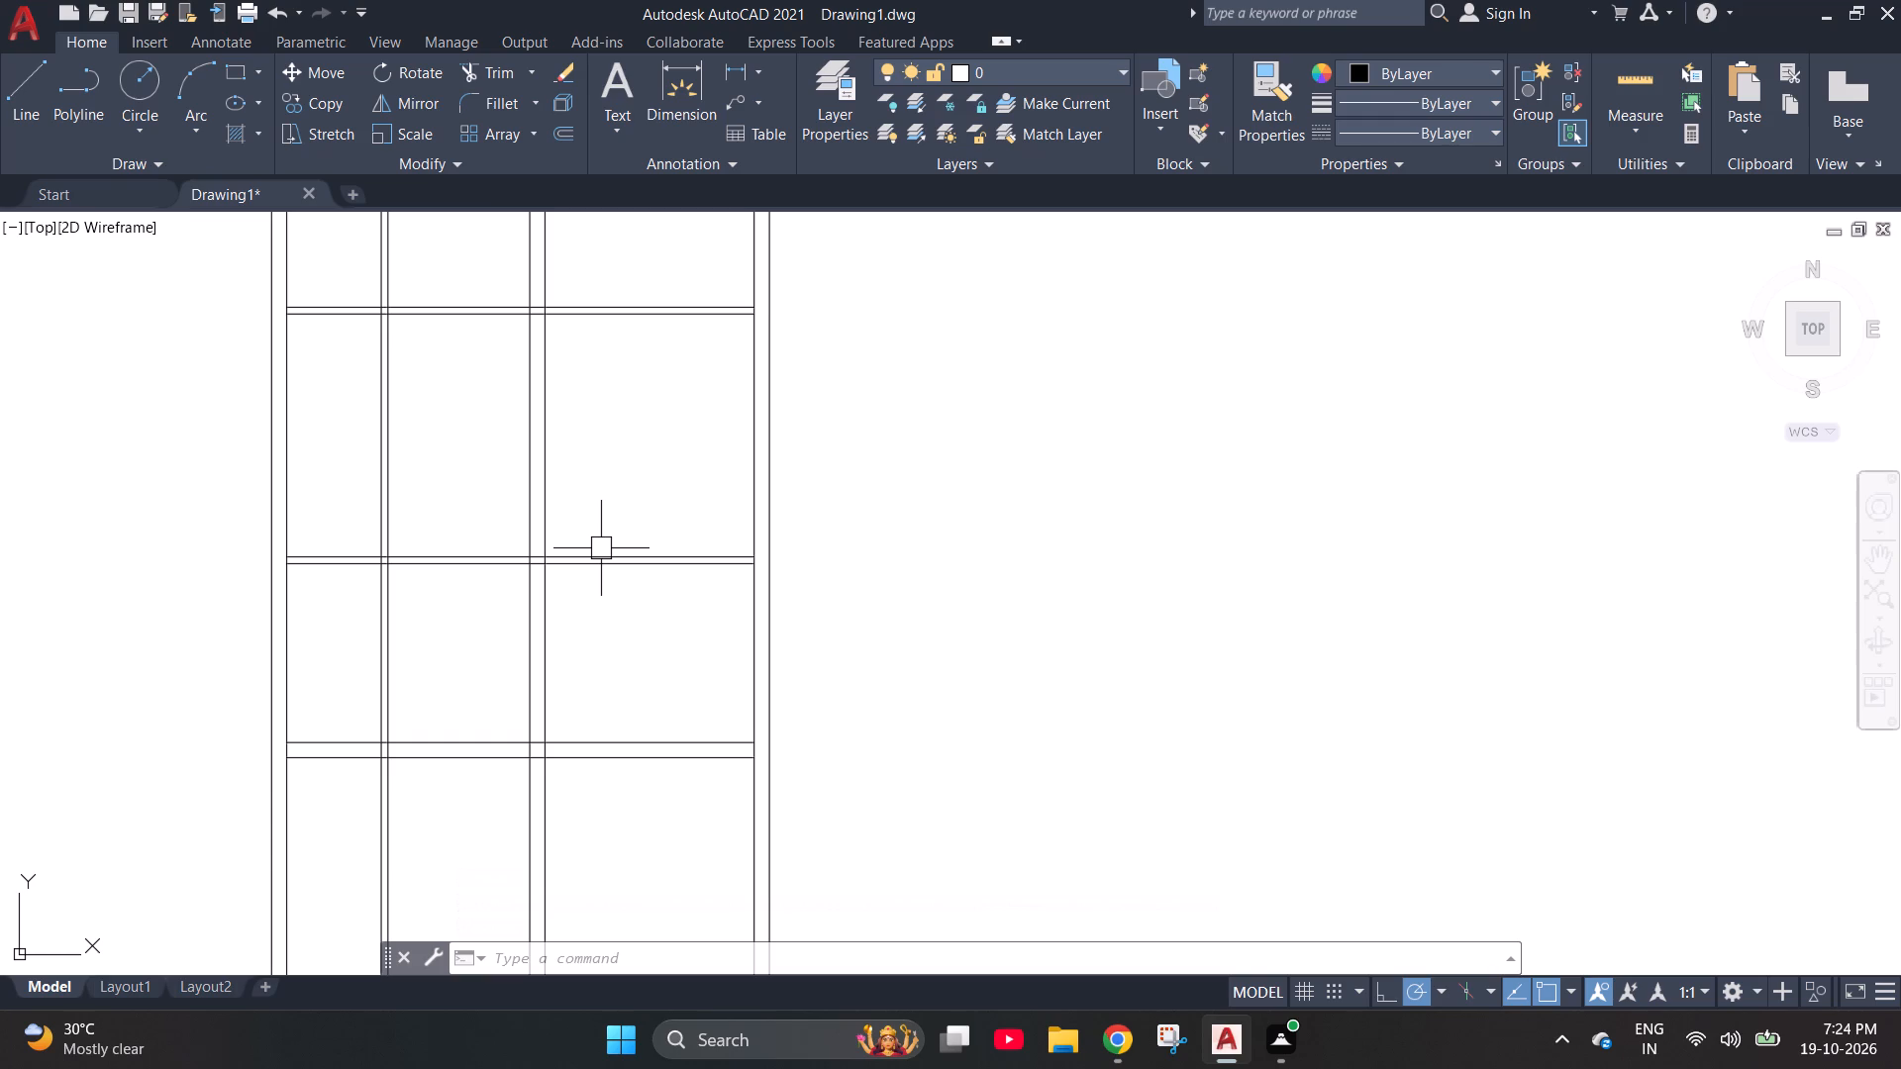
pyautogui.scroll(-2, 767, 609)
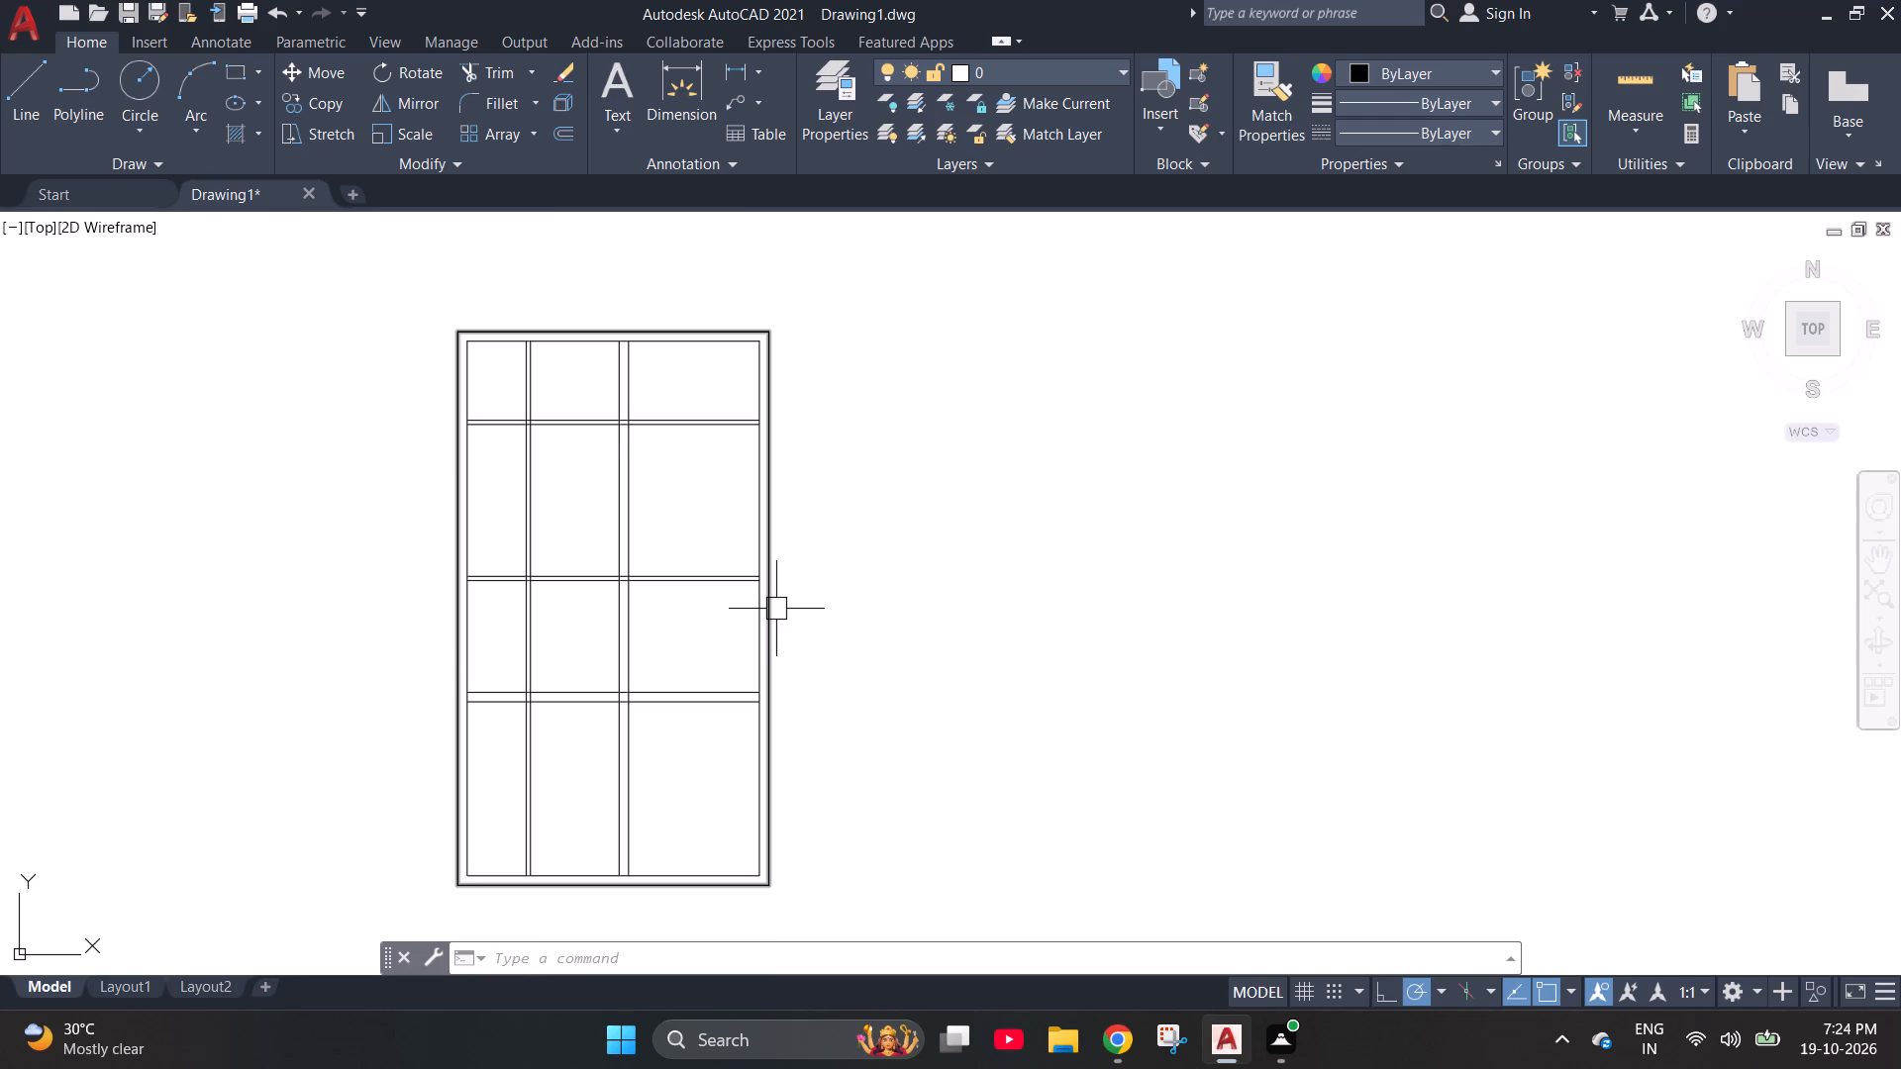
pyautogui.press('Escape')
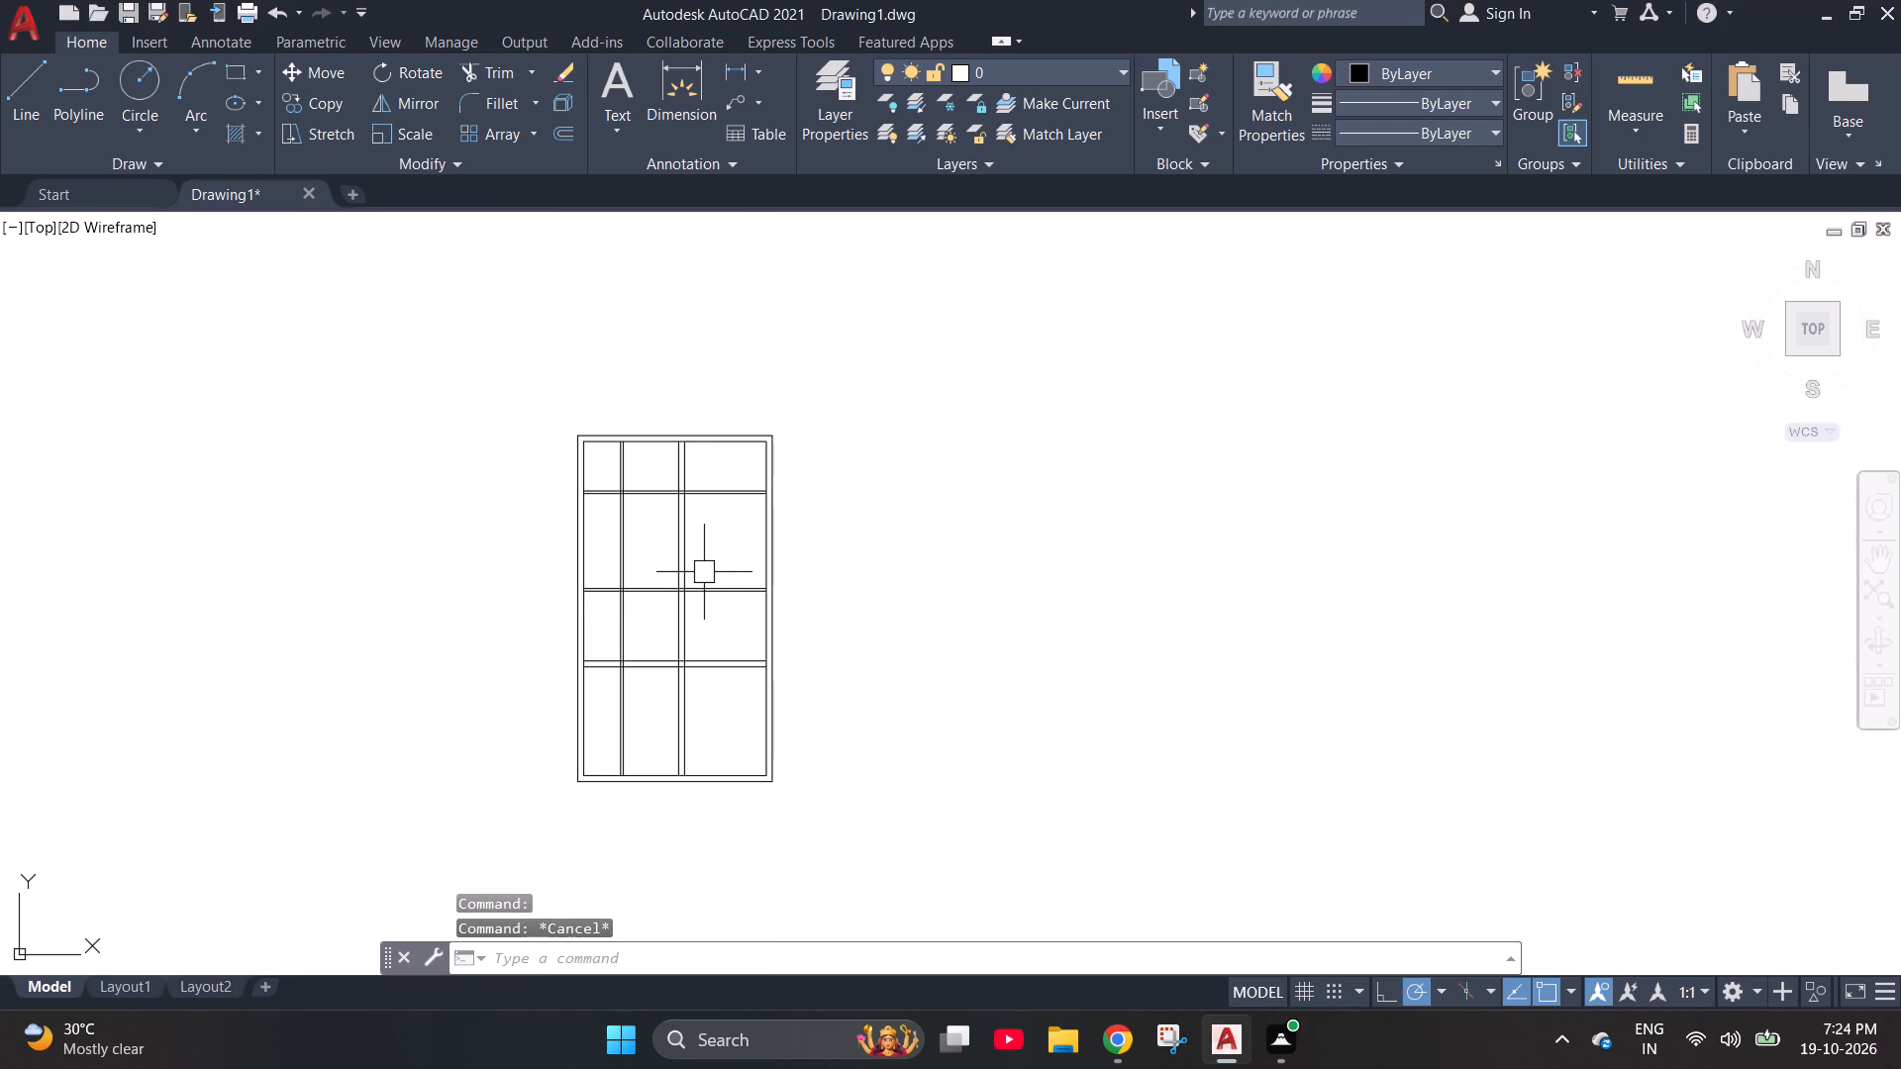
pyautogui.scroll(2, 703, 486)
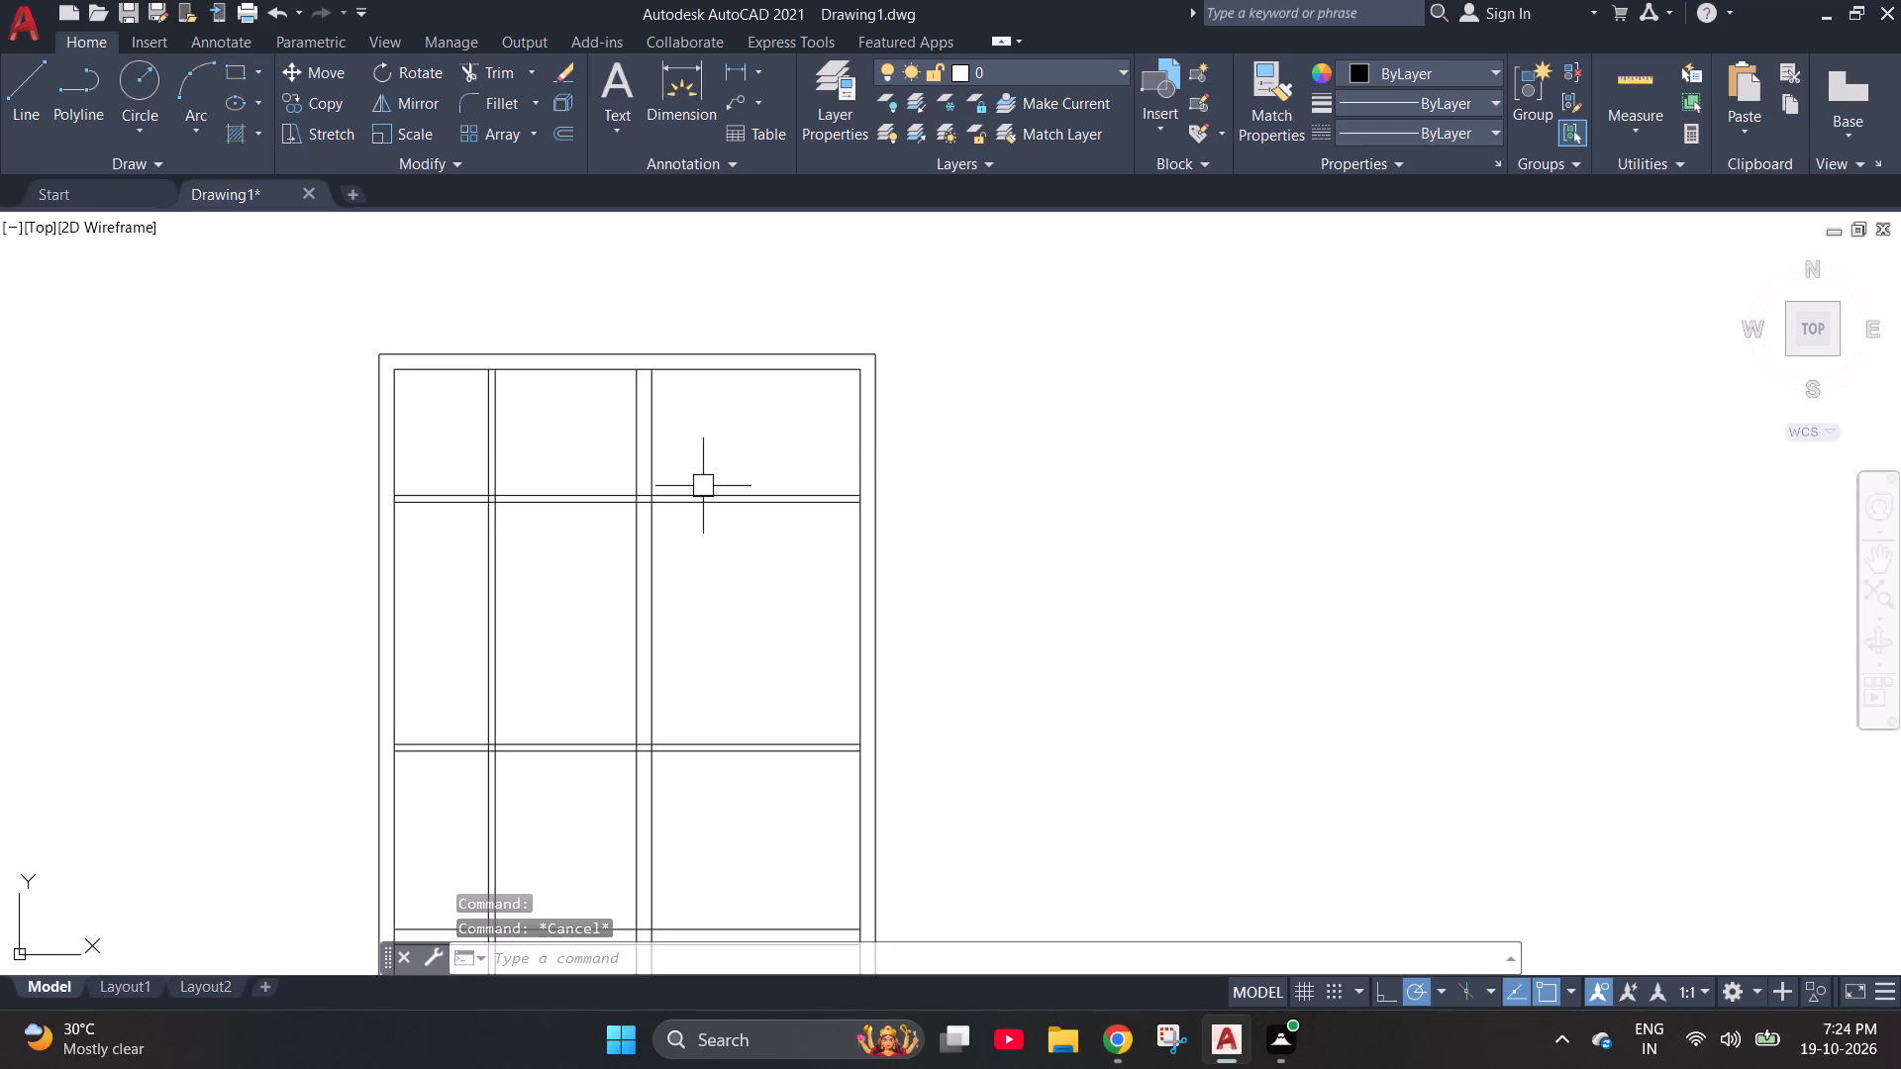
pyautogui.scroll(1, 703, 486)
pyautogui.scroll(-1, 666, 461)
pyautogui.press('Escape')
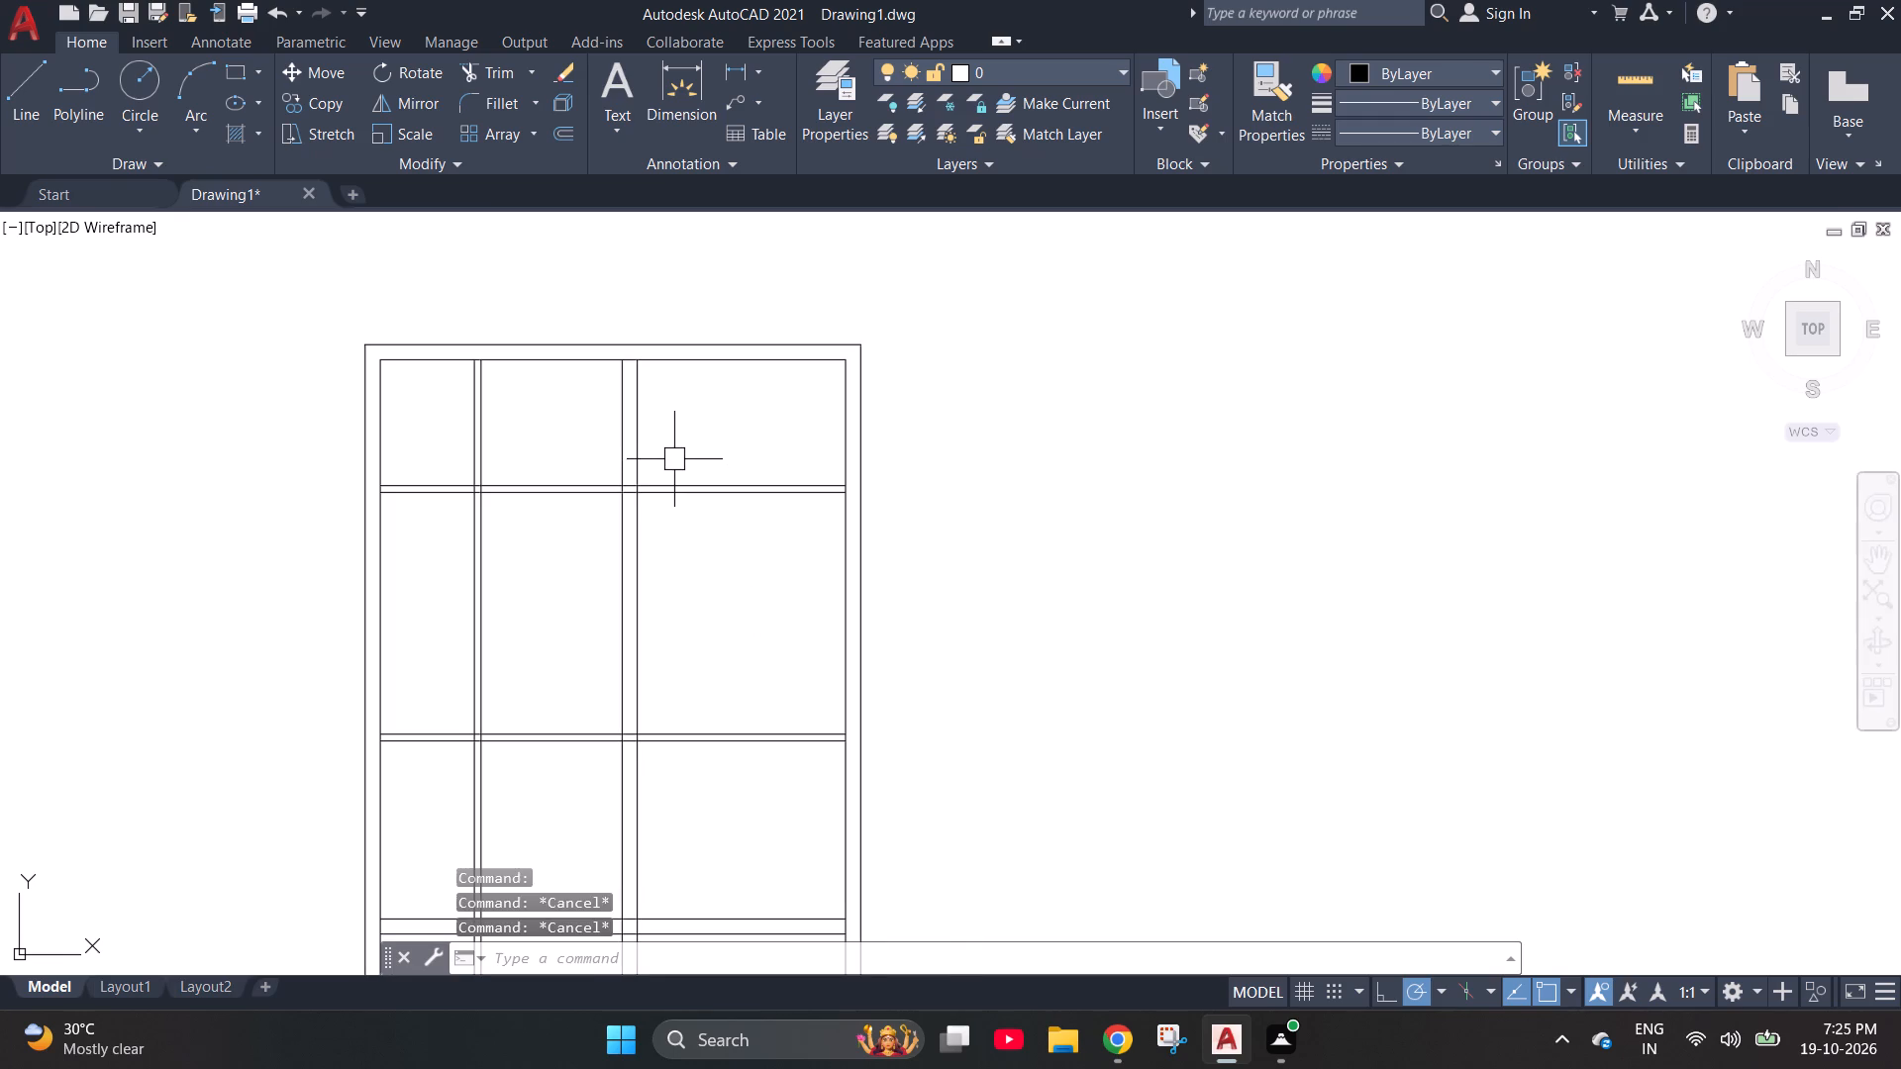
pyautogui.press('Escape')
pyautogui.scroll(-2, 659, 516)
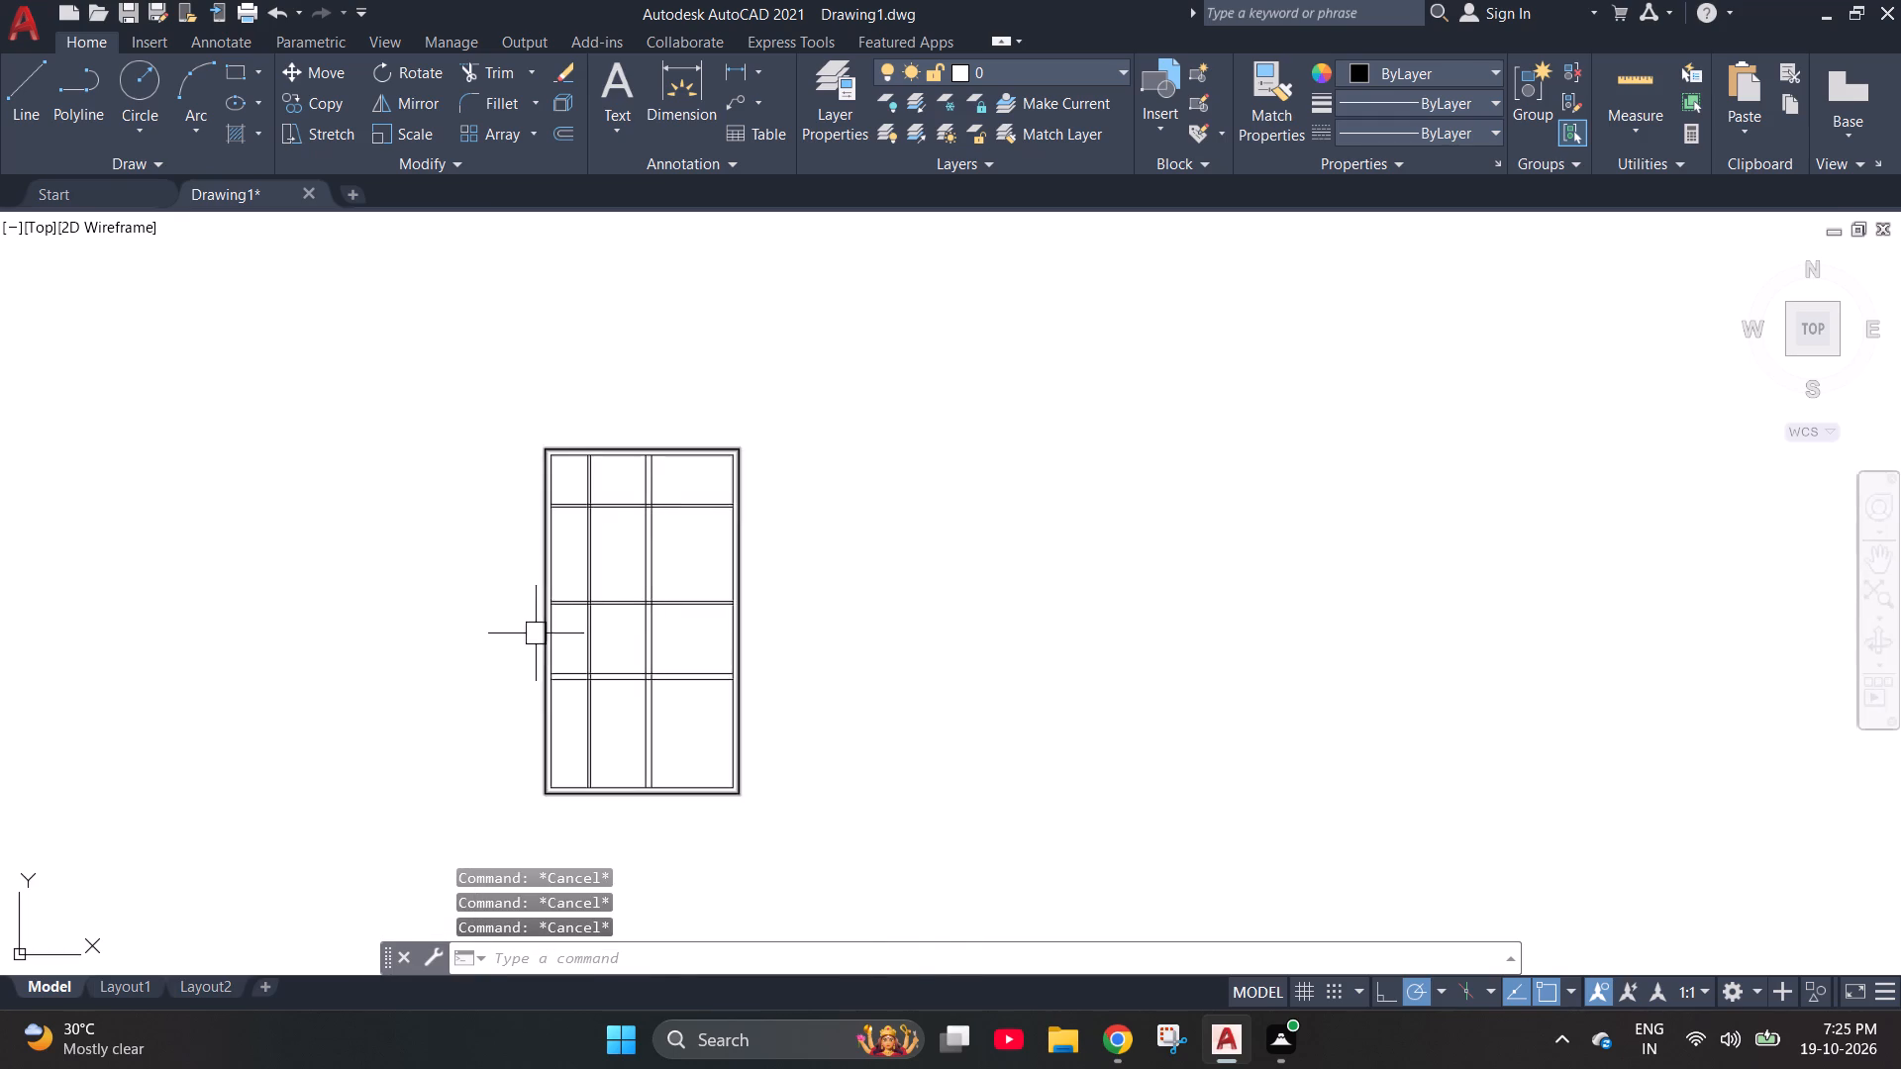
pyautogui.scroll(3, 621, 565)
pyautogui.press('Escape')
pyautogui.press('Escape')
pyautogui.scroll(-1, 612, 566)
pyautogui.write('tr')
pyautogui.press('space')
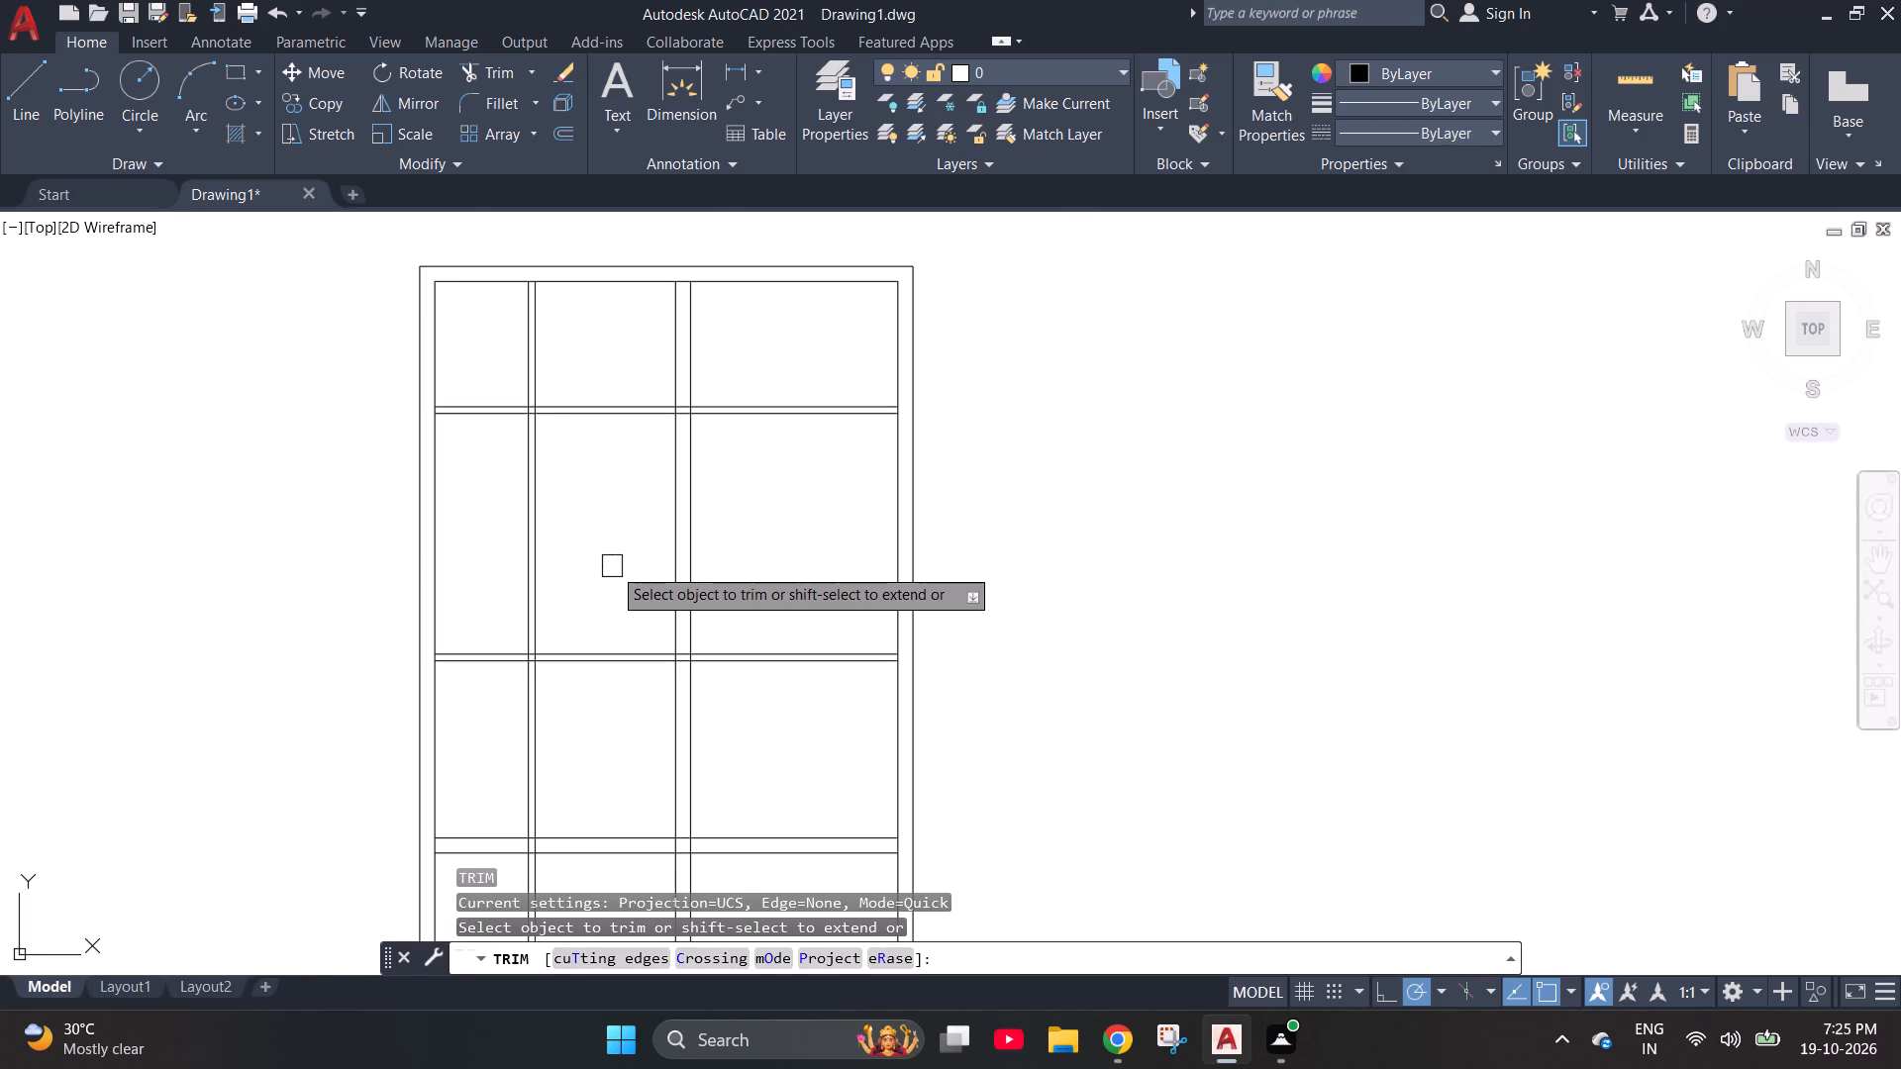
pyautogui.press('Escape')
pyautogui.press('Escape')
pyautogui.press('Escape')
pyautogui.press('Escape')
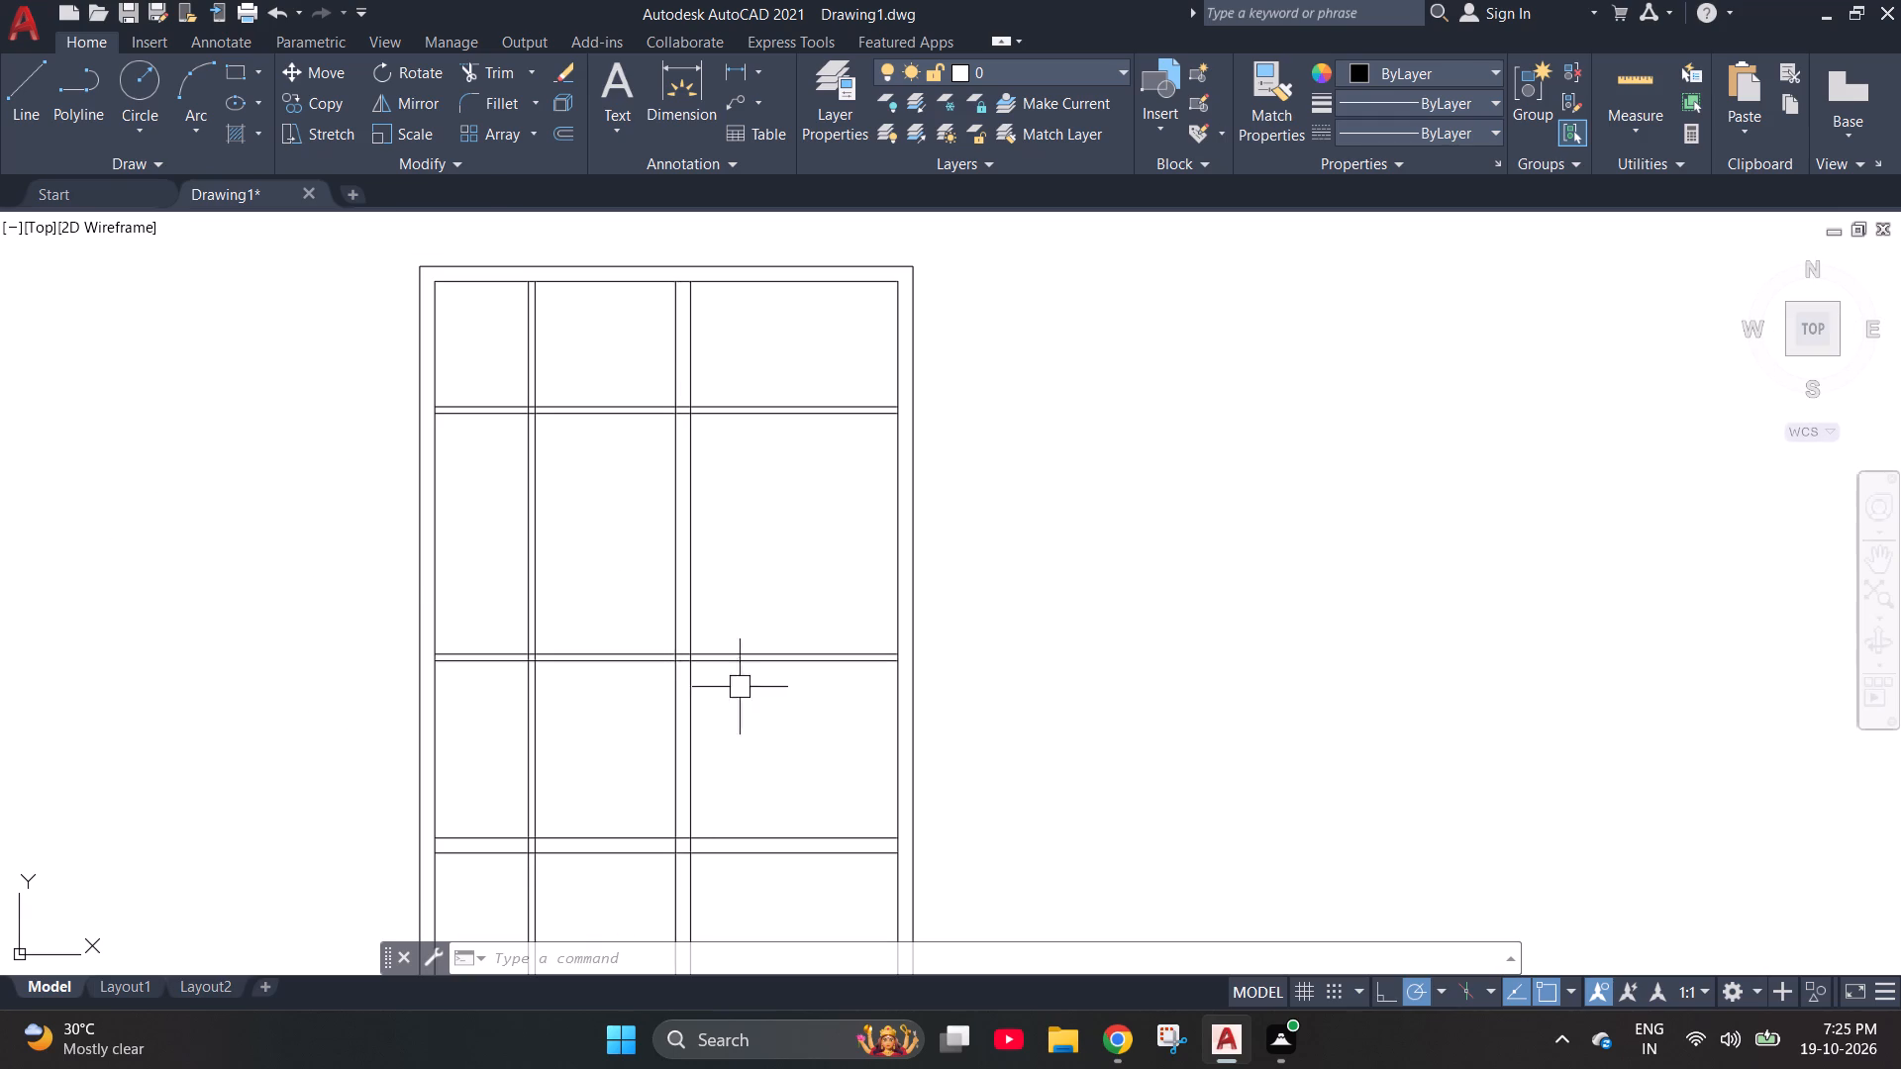
# Examine the floor plan's partition layout, especially where the vertical partitions cross the third horizontal partition.
pyautogui.scroll(-1, 1121, 586)
pyautogui.scroll(2, 876, 774)
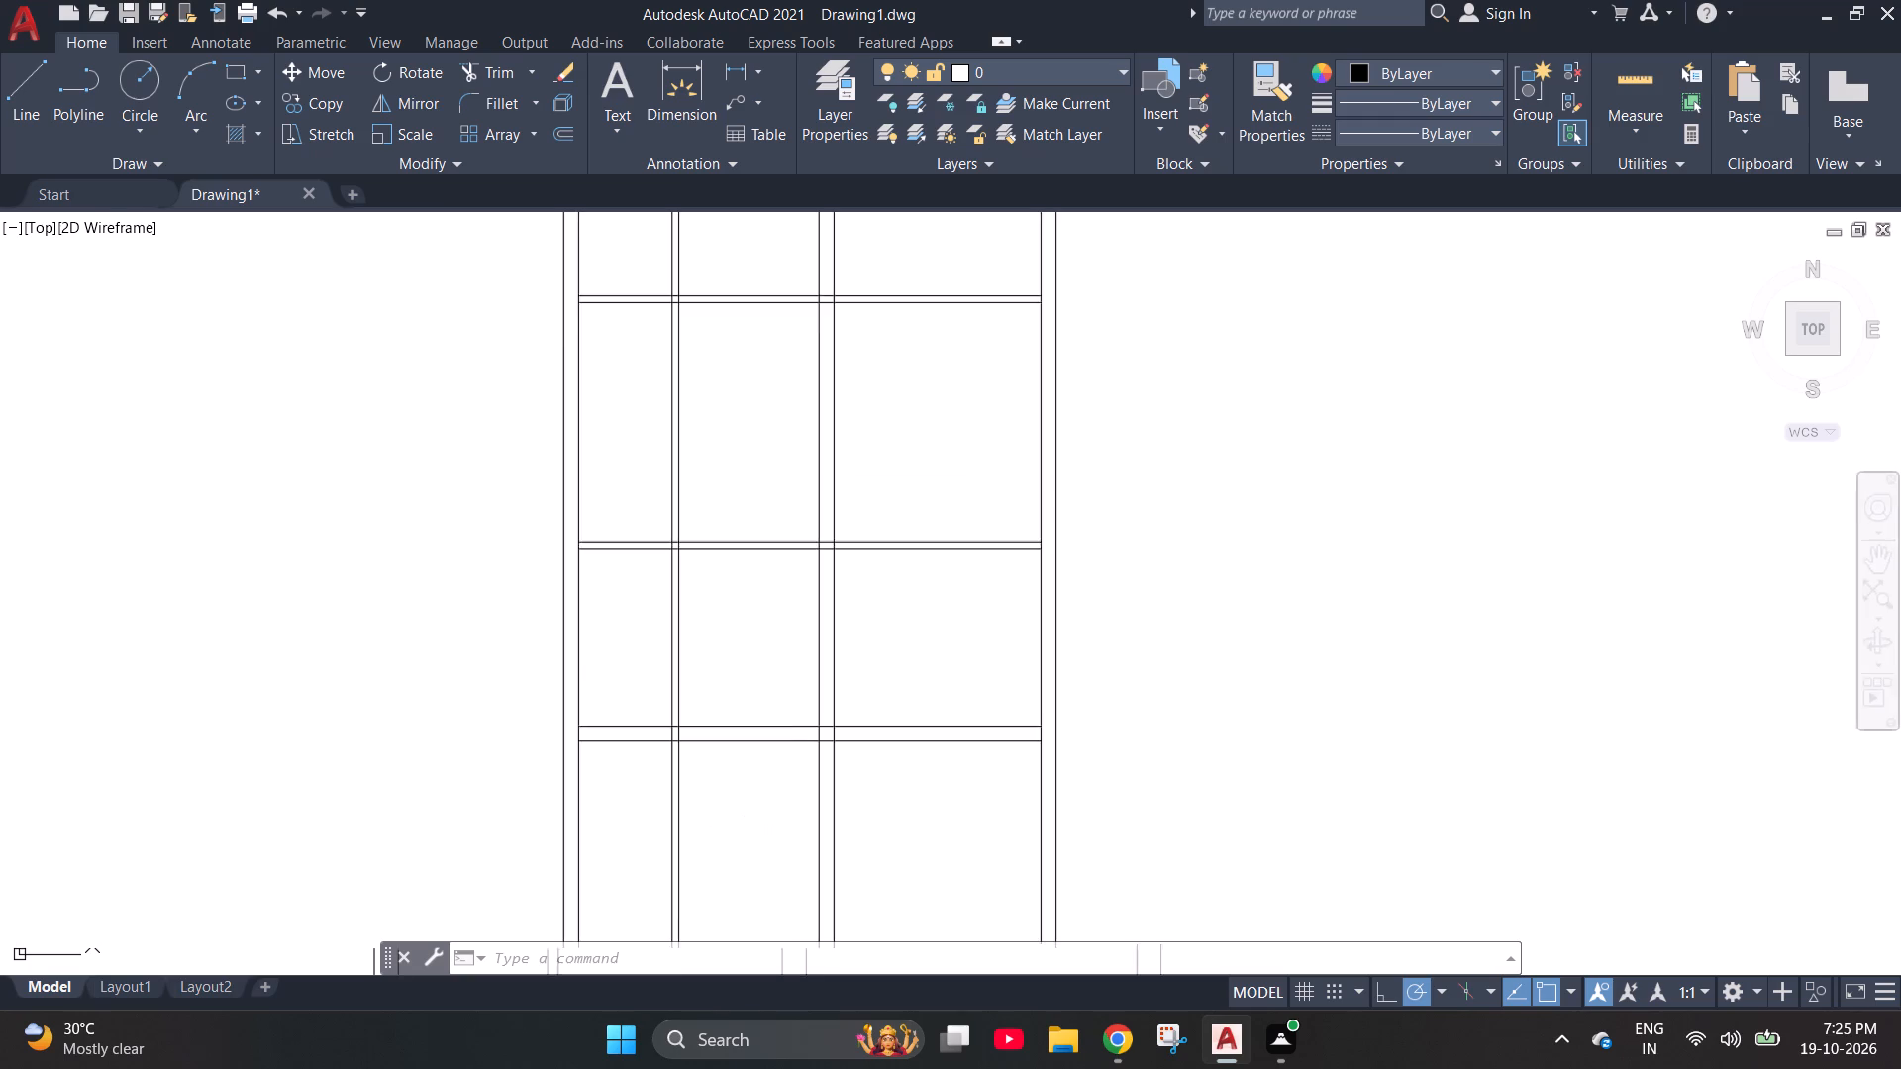
pyautogui.scroll(1, 876, 774)
pyautogui.scroll(-3, 876, 773)
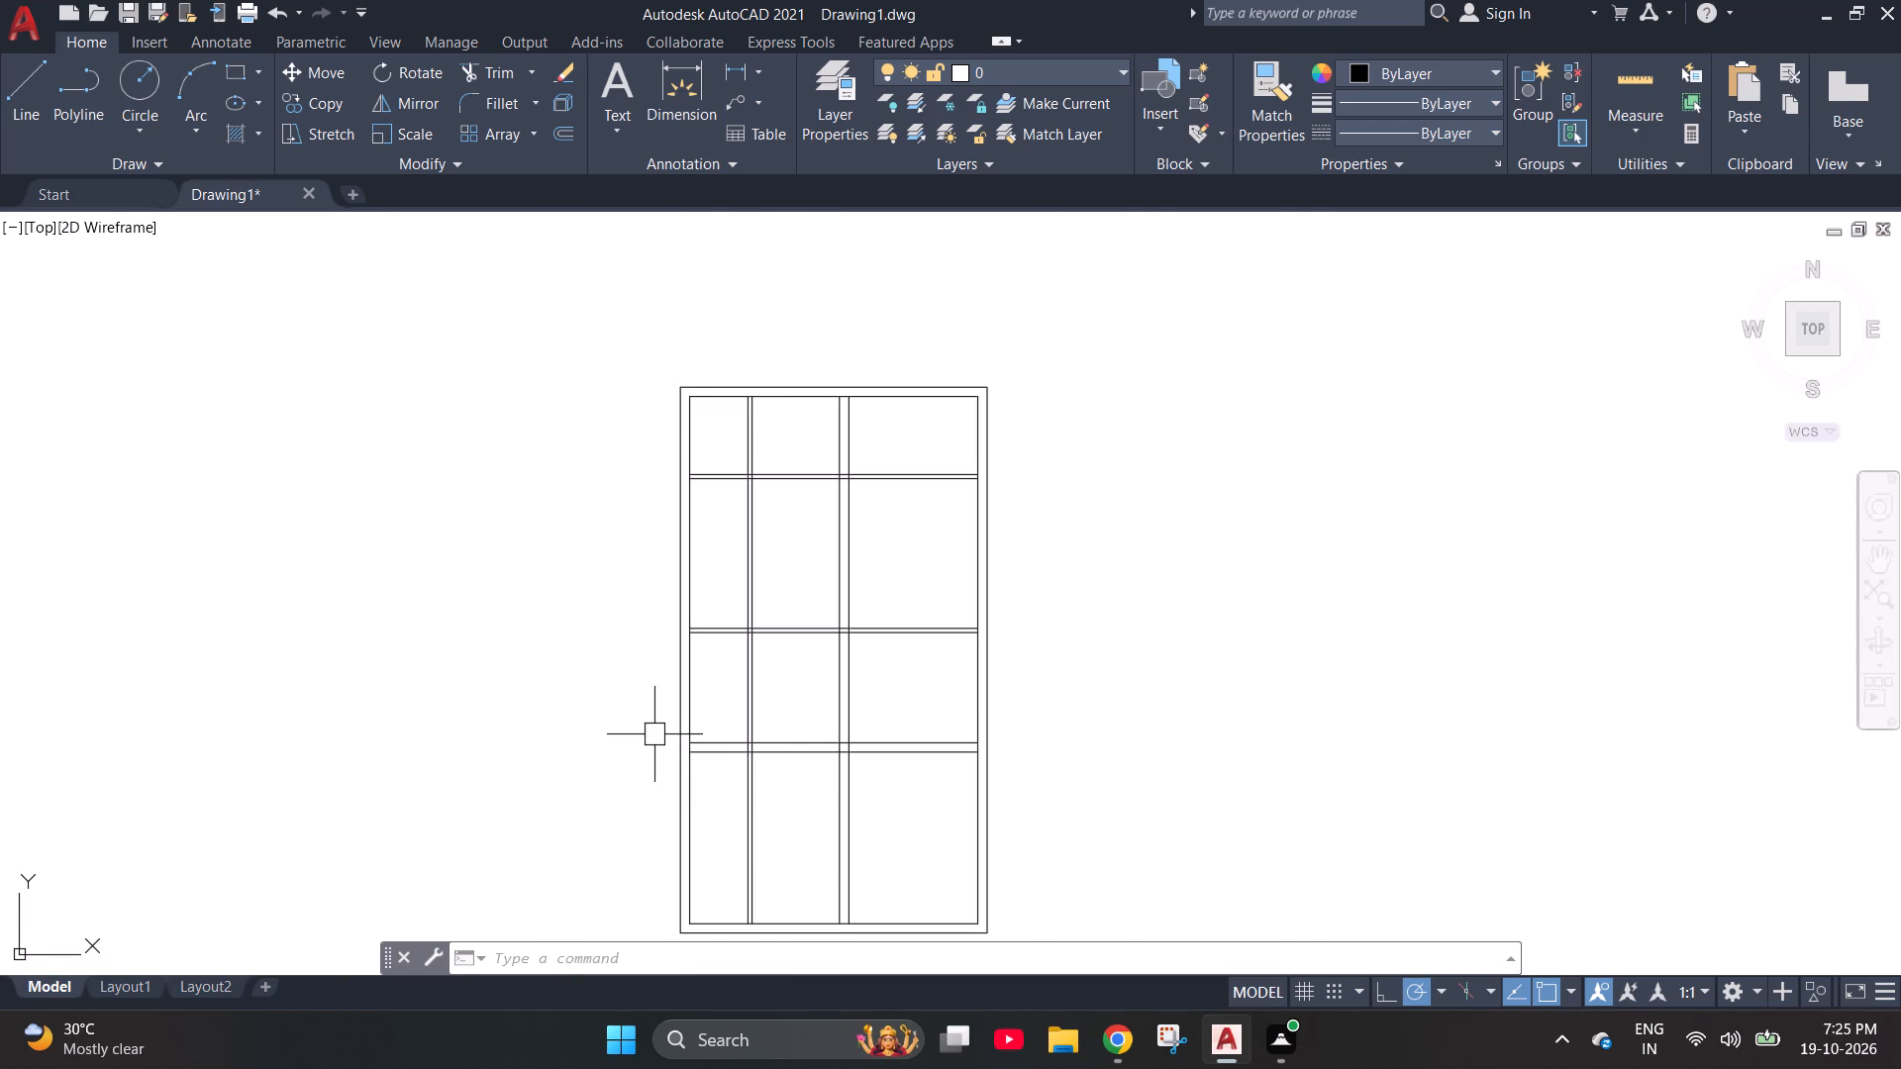
pyautogui.press('Escape')
pyautogui.press('Escape')
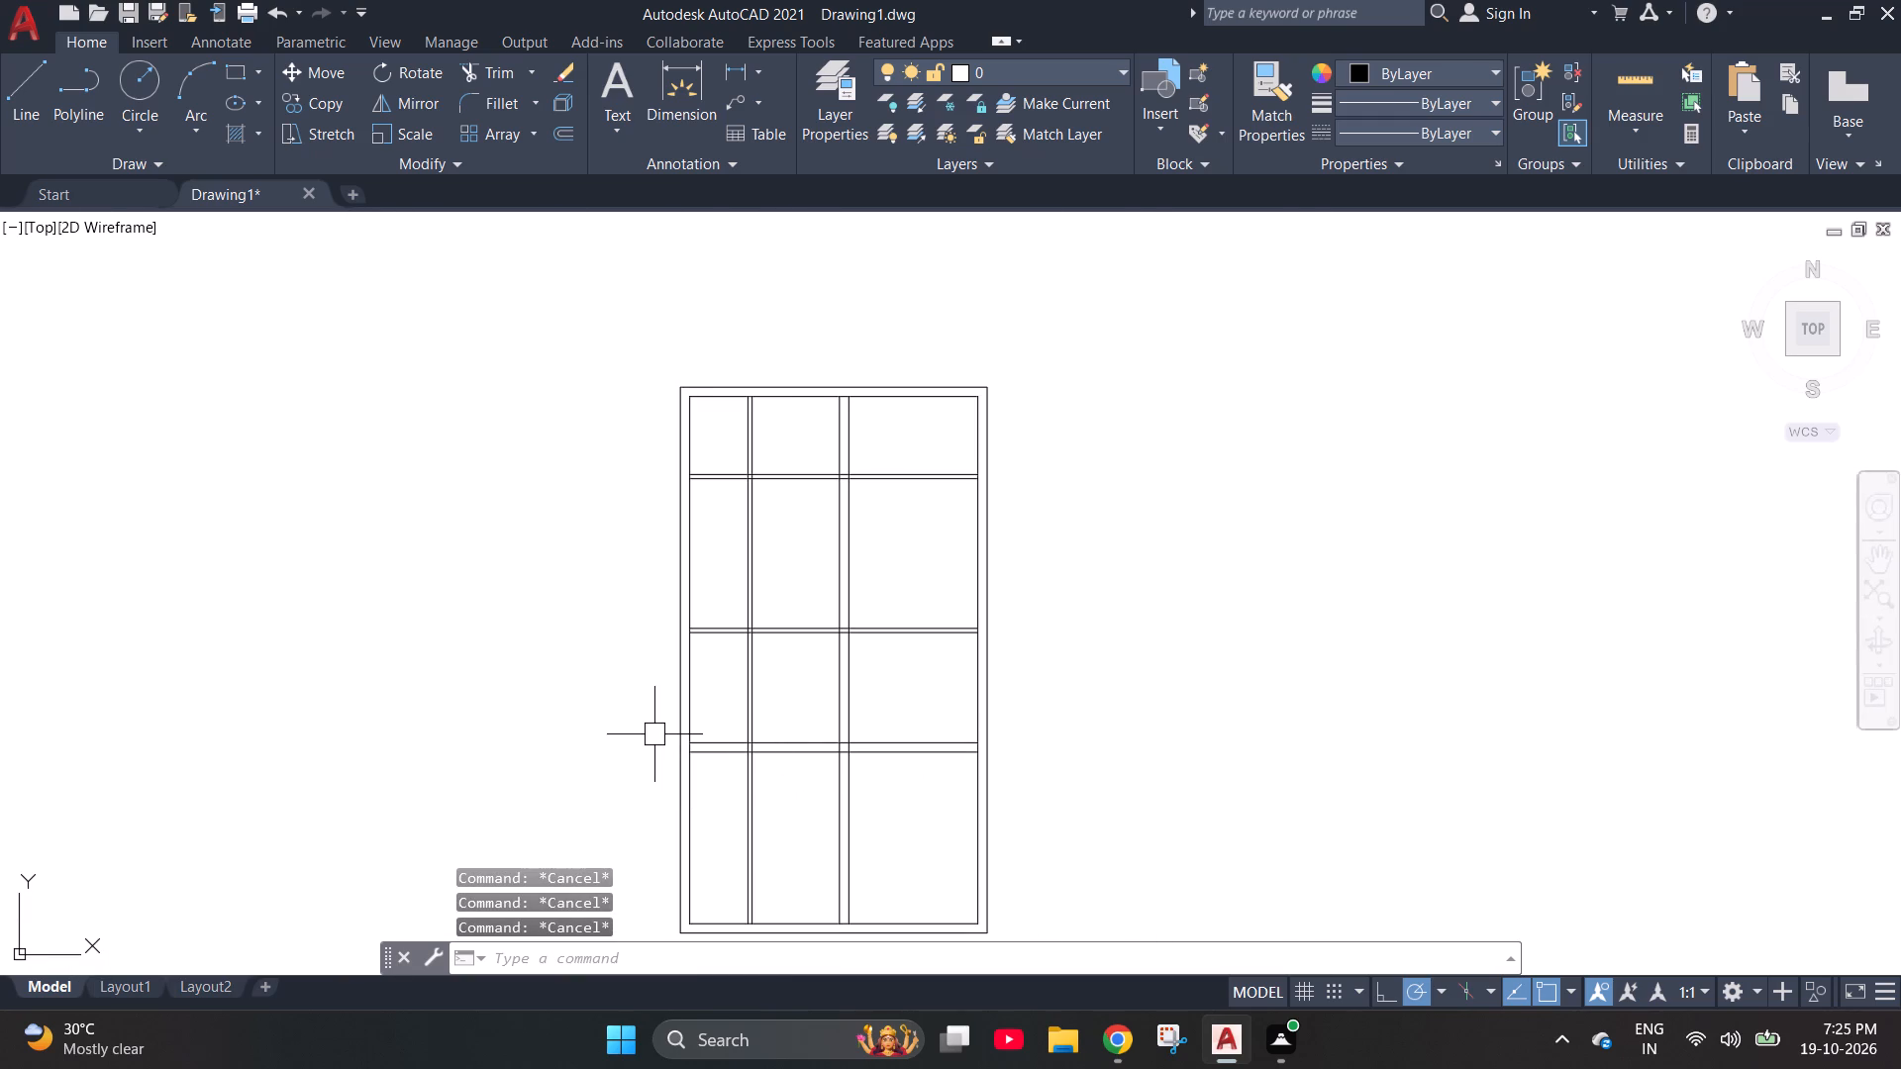
pyautogui.scroll(2, 808, 703)
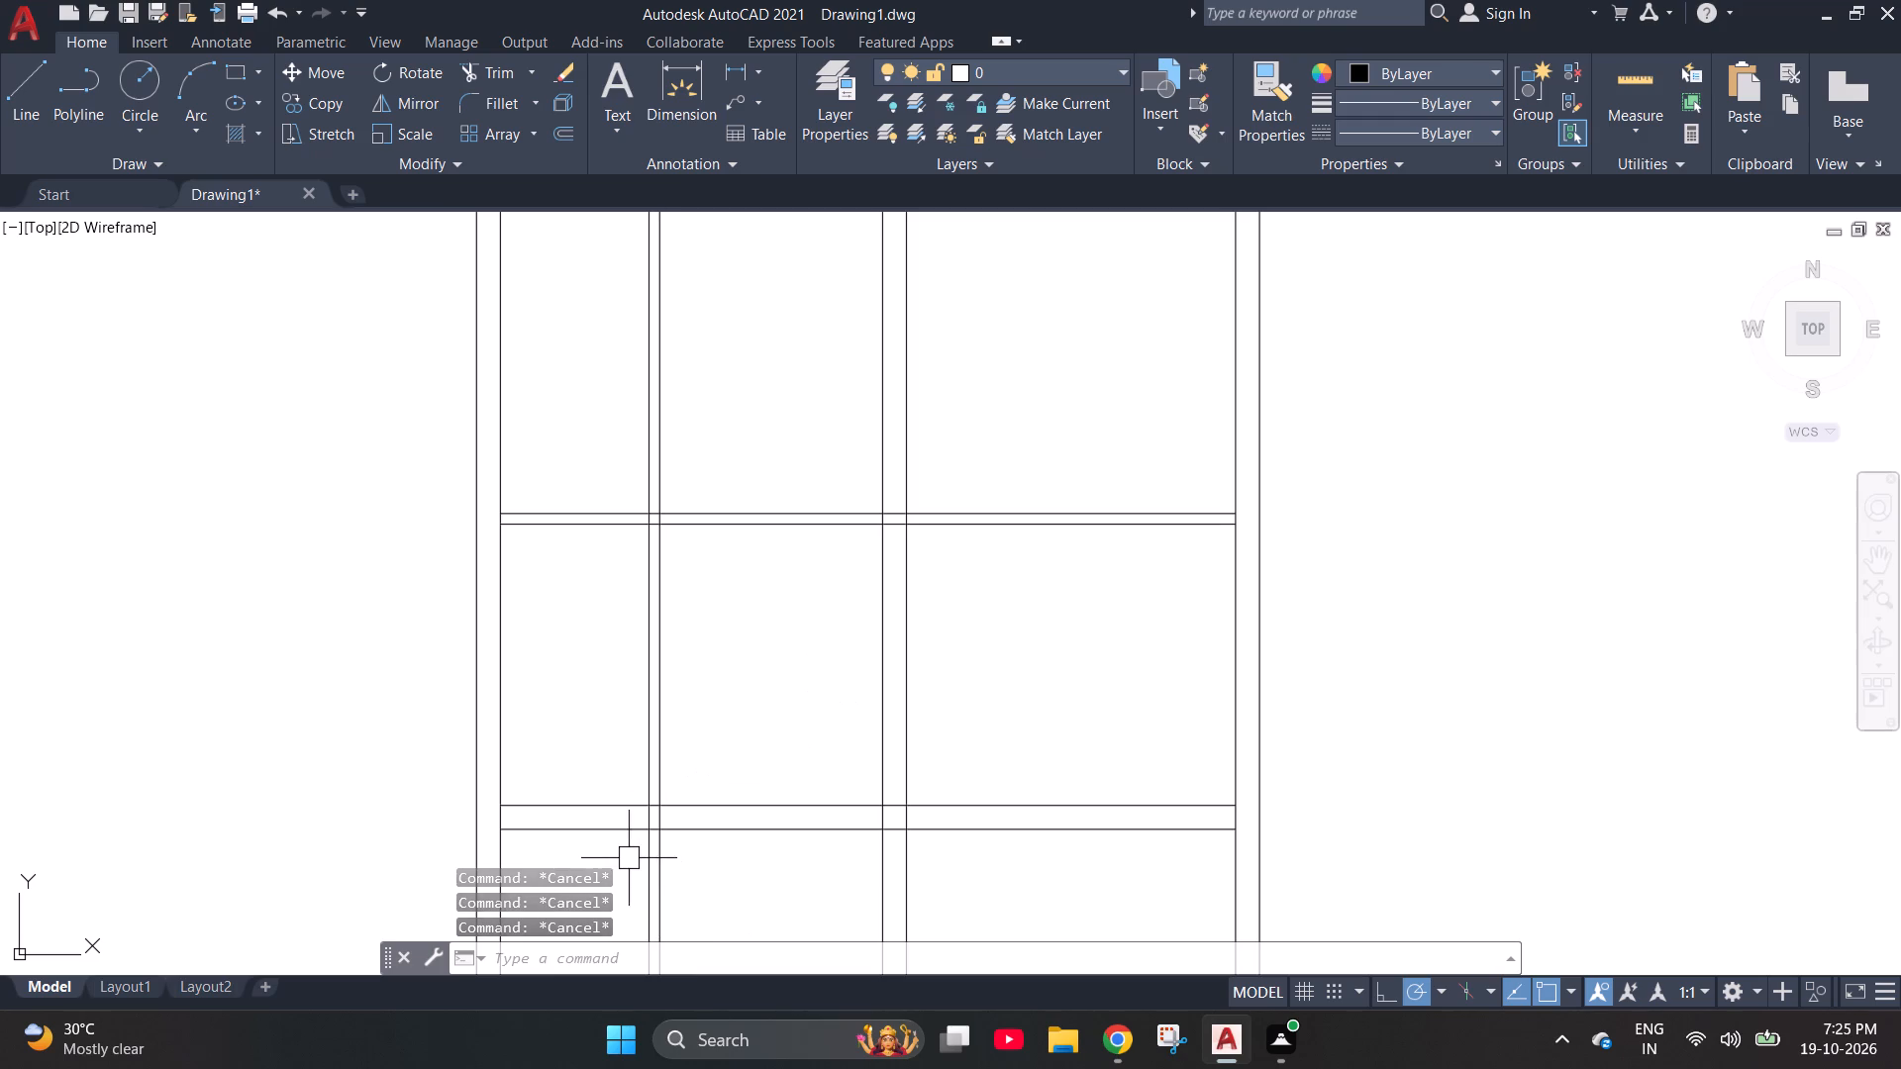
pyautogui.scroll(3, 629, 858)
pyautogui.scroll(-1, 612, 768)
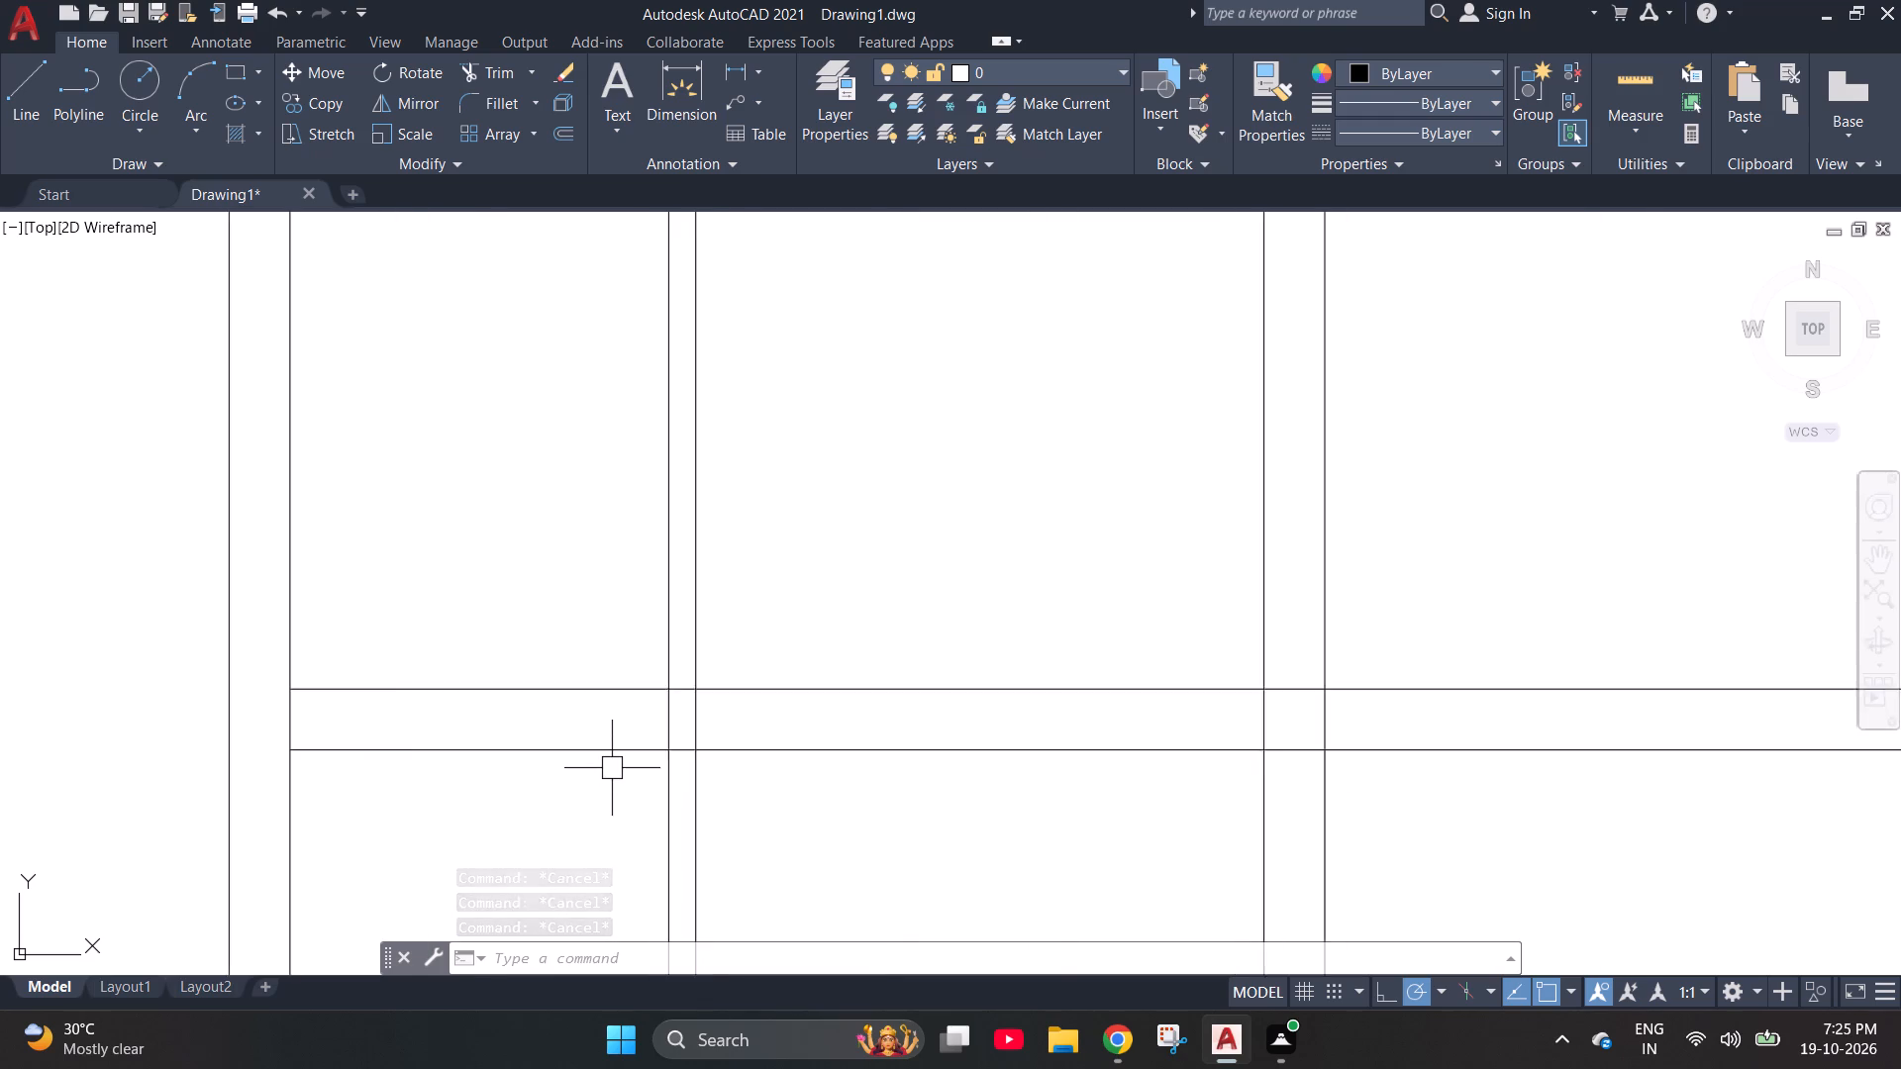
pyautogui.scroll(-1, 612, 768)
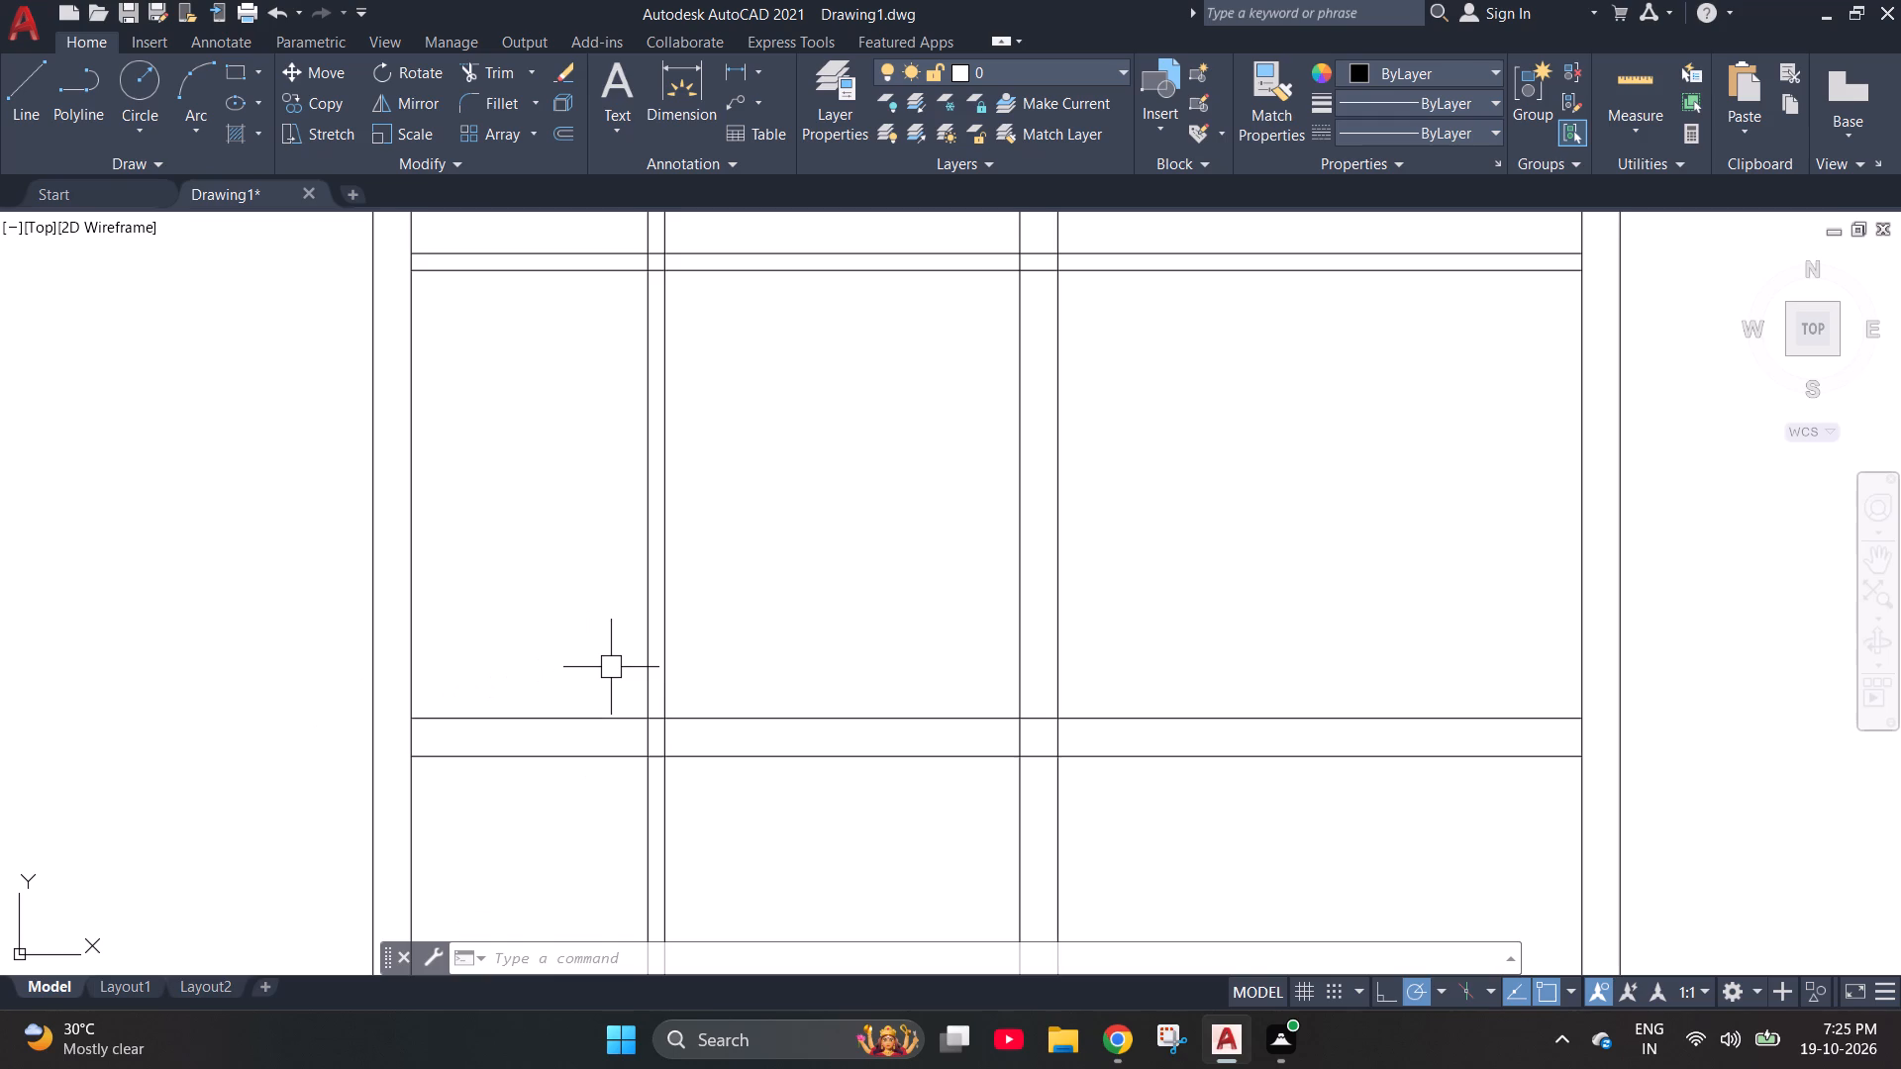
pyautogui.scroll(-1, 882, 649)
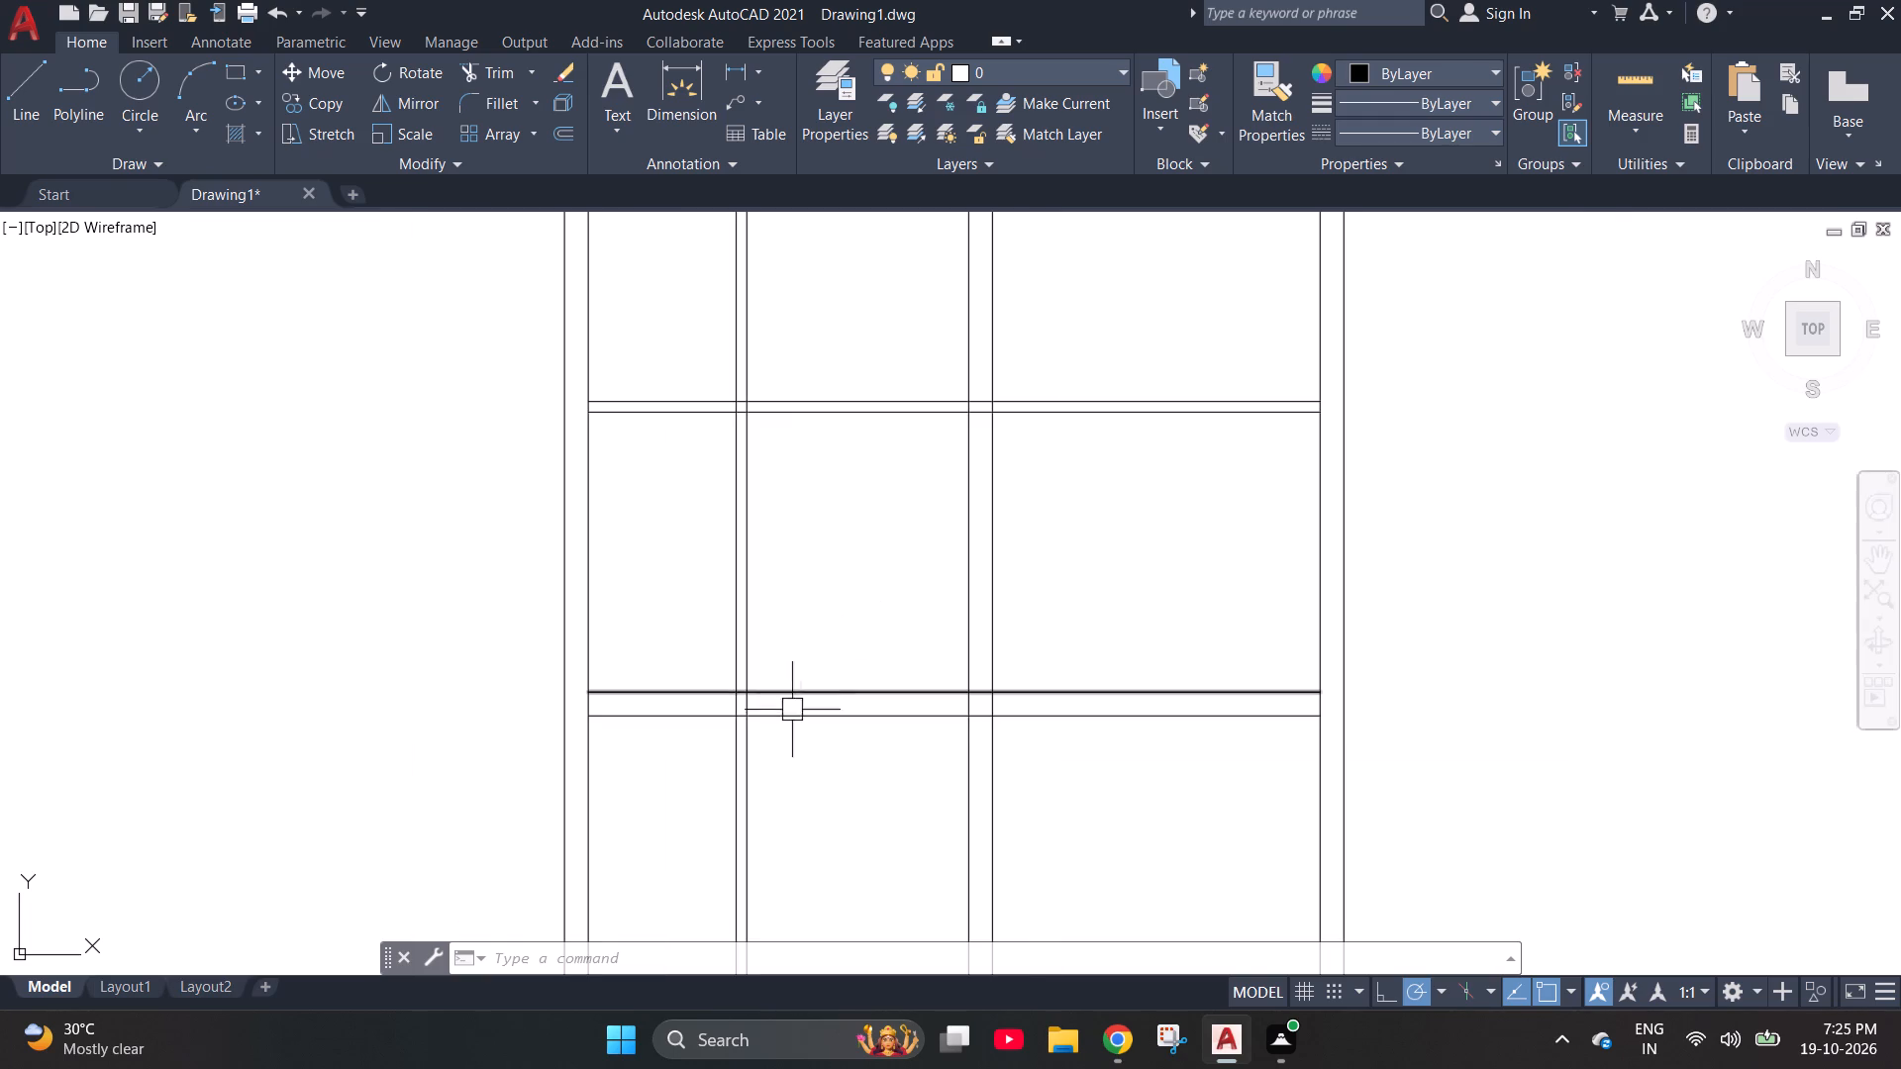
pyautogui.scroll(3, 703, 704)
pyautogui.scroll(-1, 703, 704)
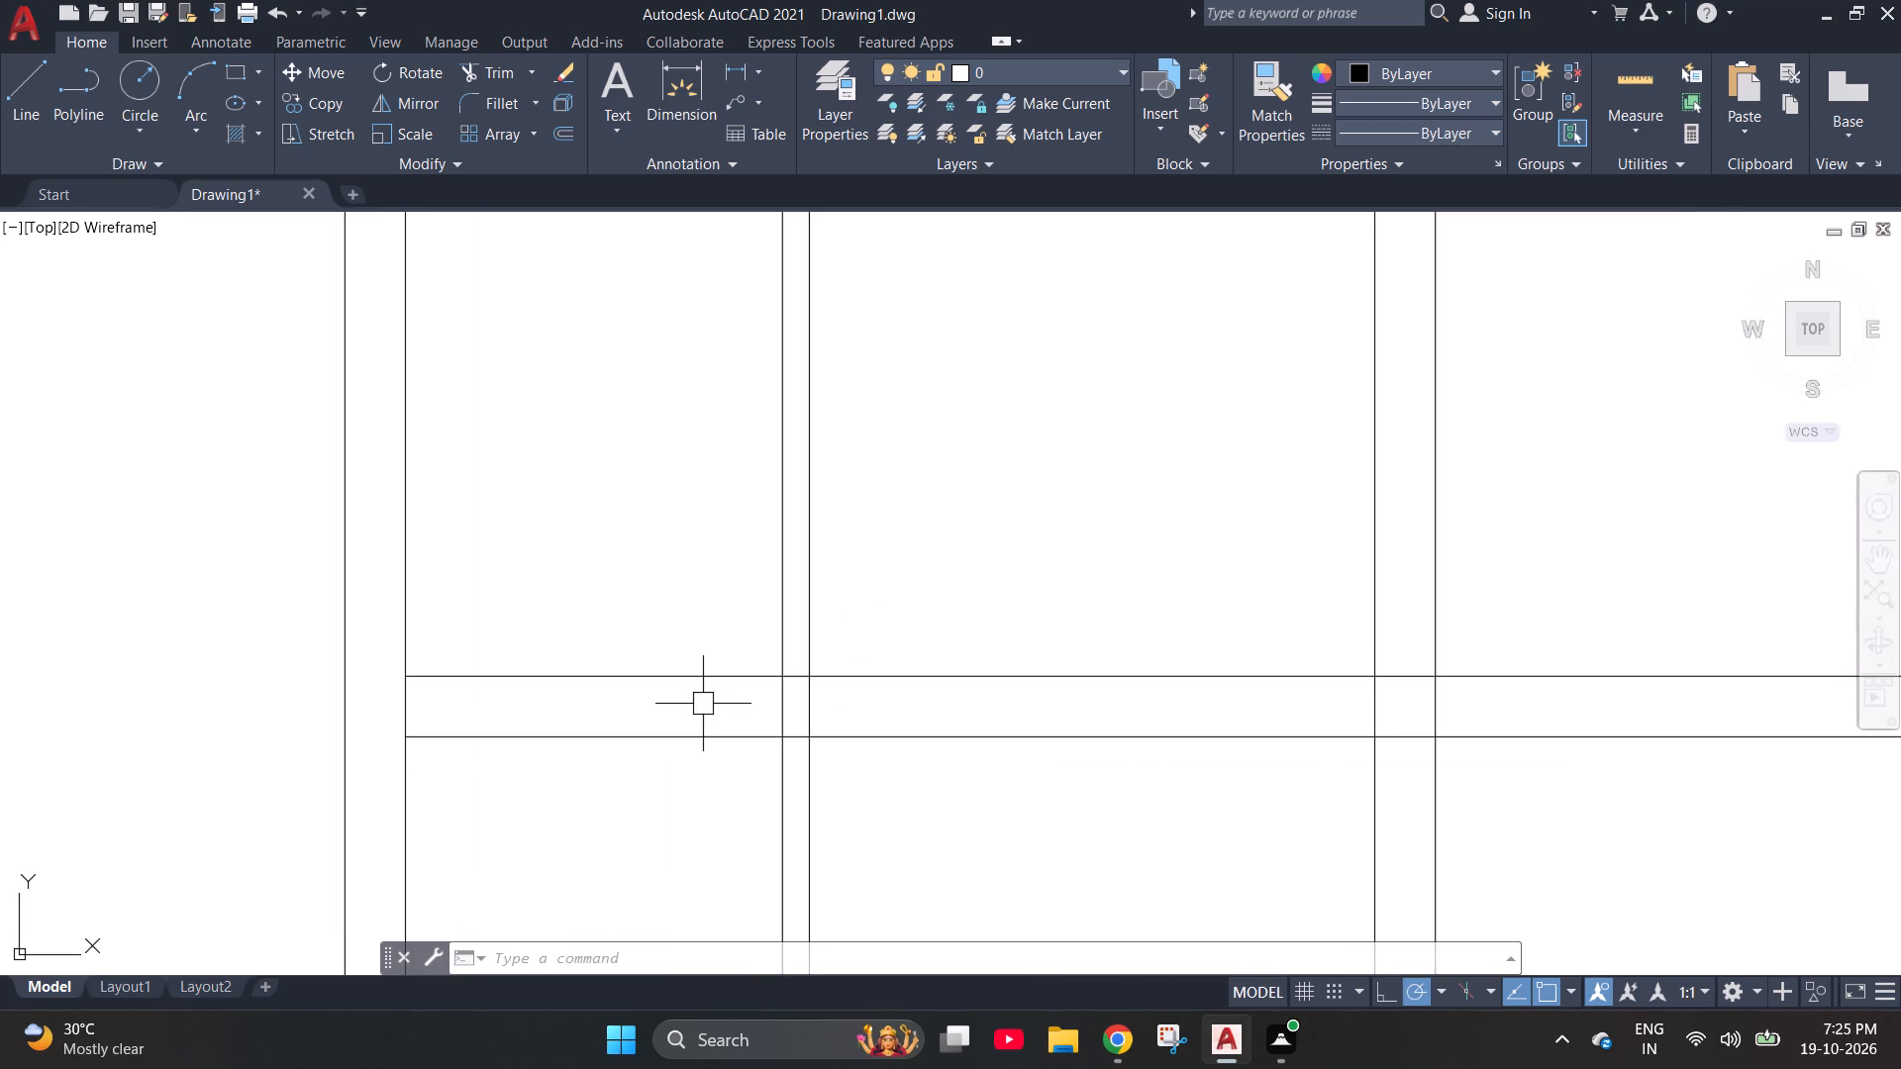
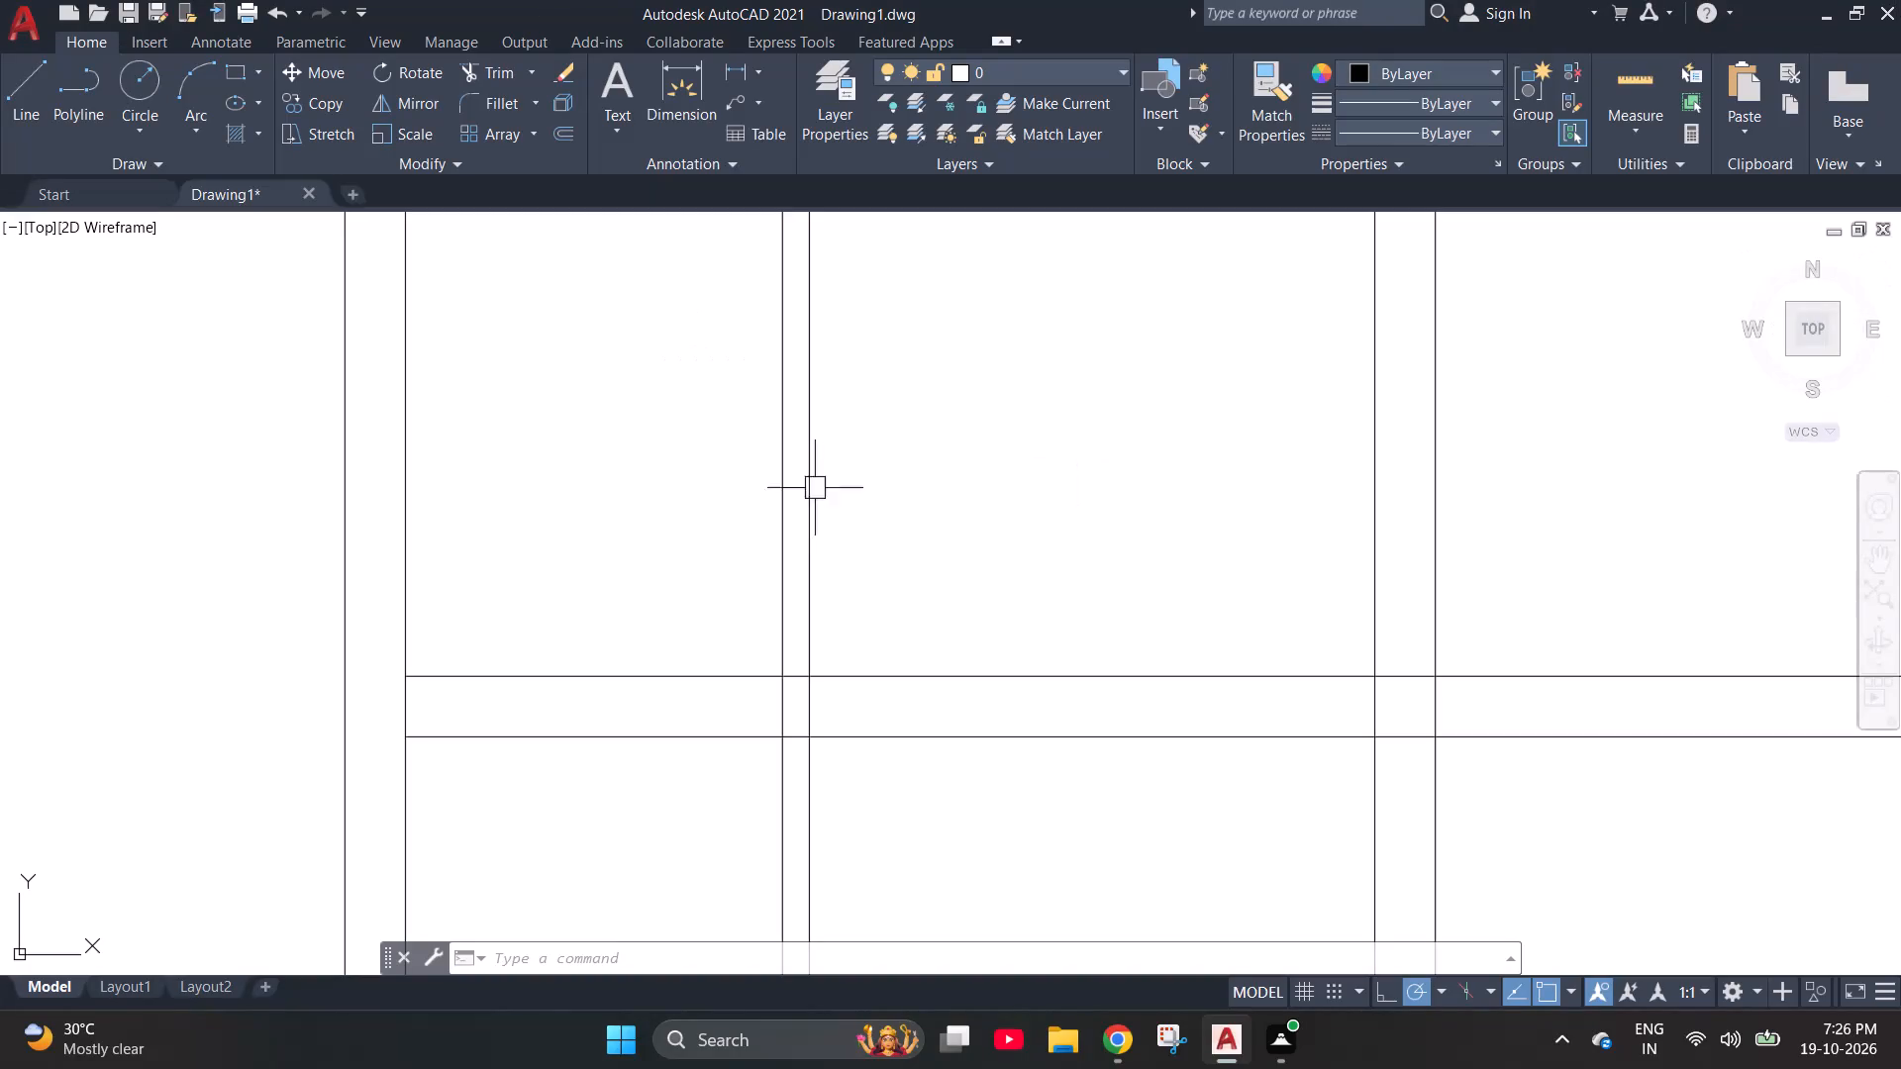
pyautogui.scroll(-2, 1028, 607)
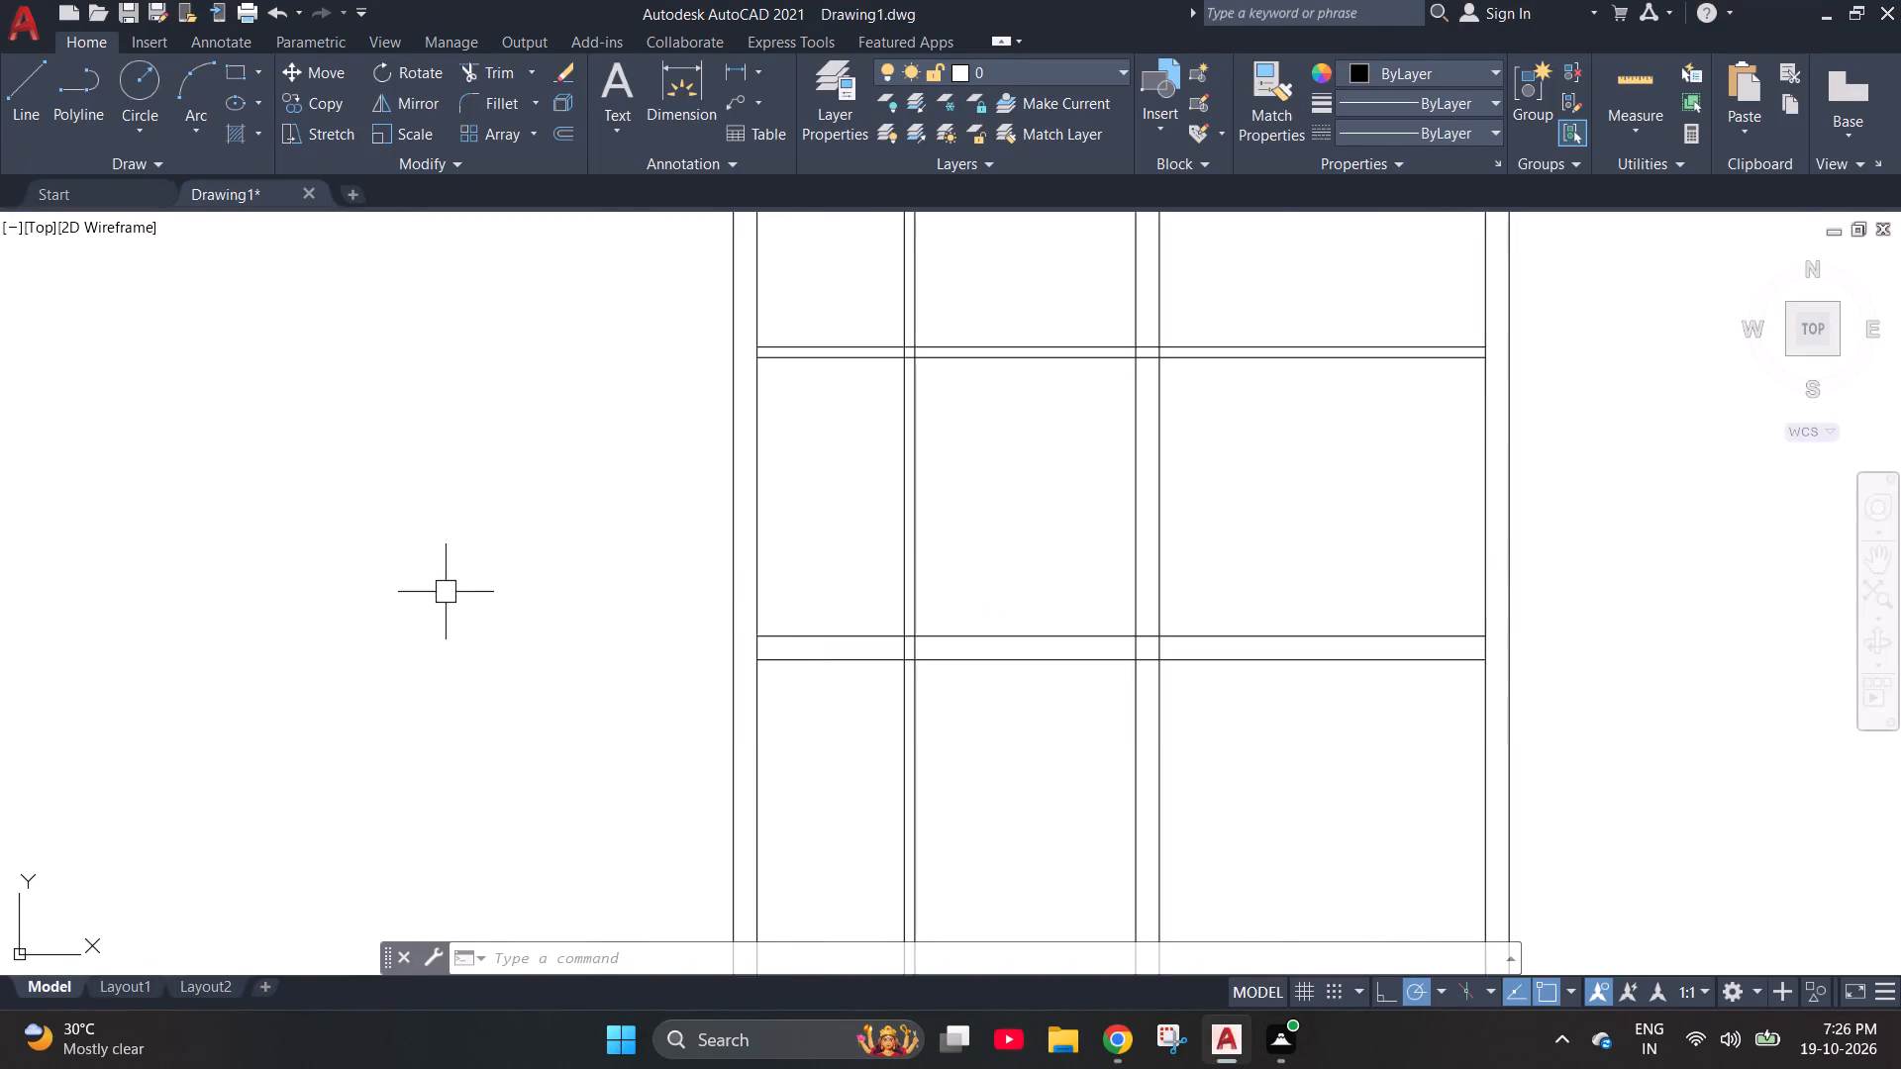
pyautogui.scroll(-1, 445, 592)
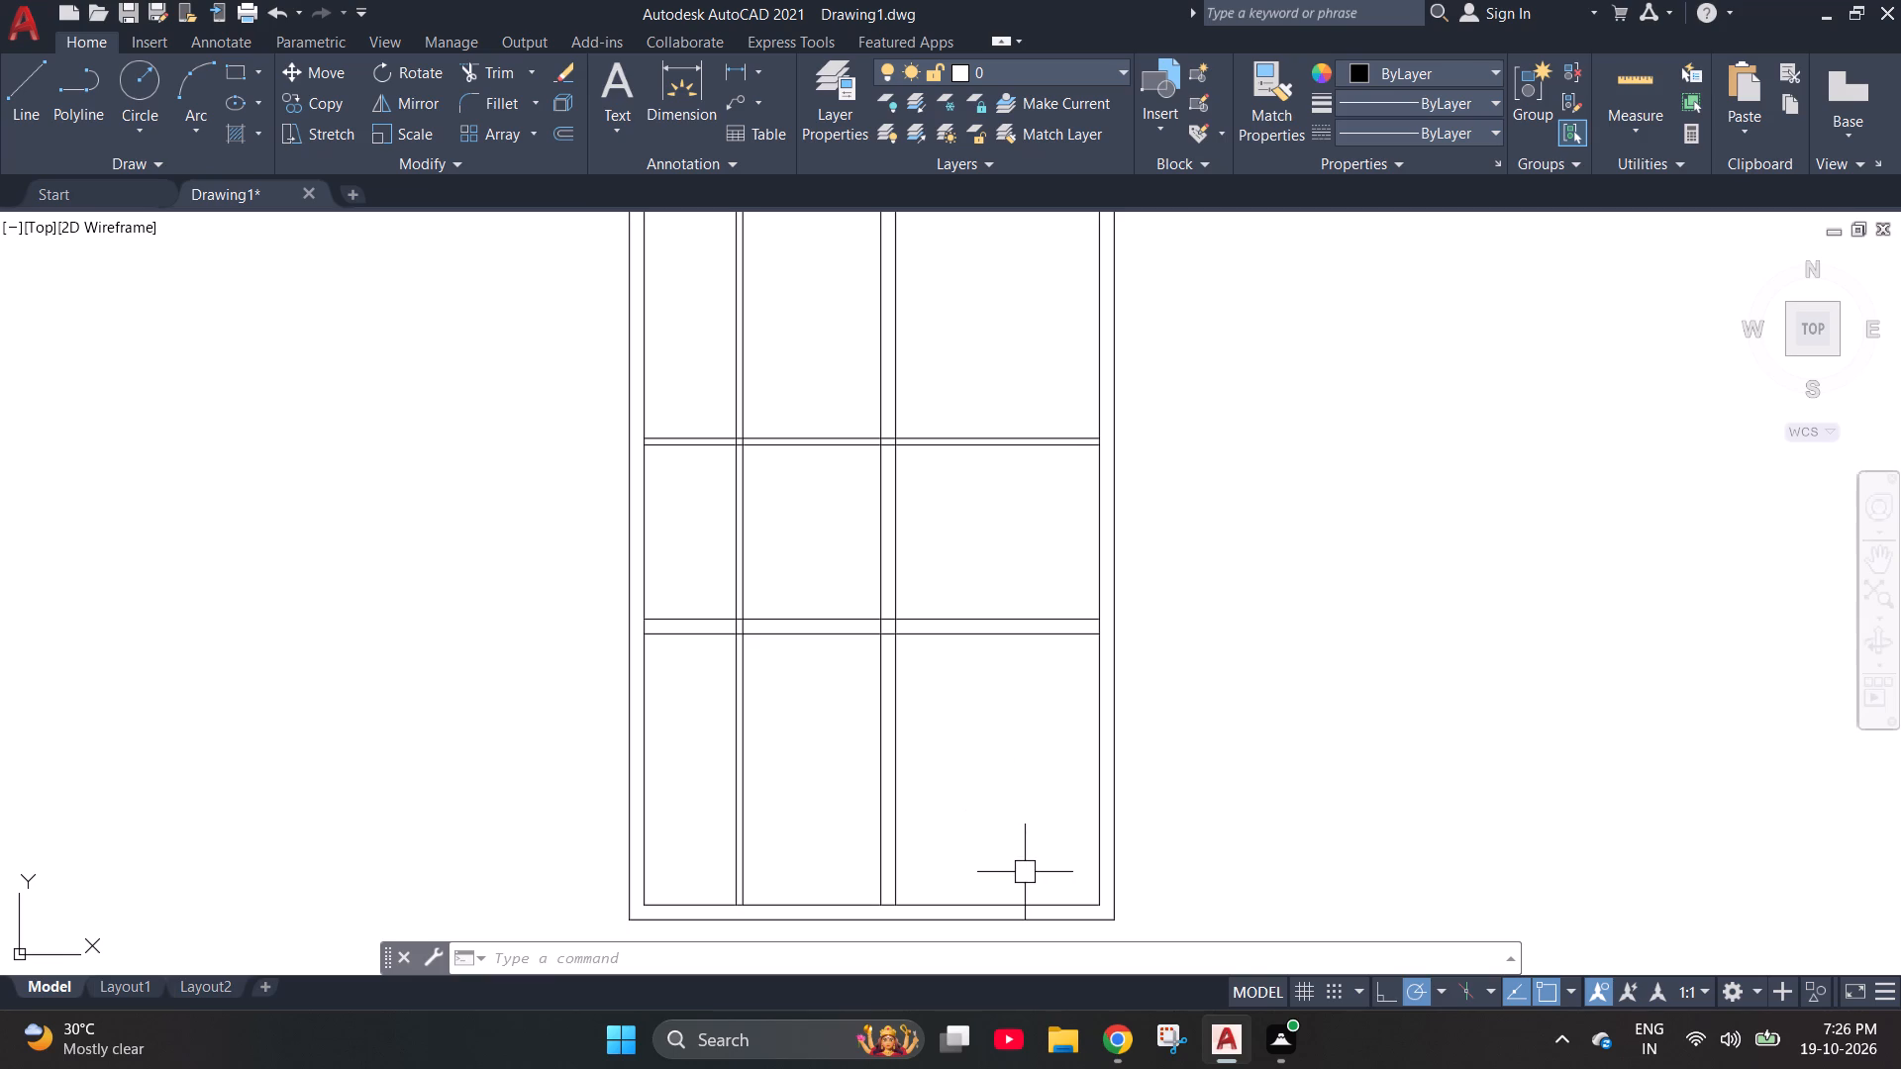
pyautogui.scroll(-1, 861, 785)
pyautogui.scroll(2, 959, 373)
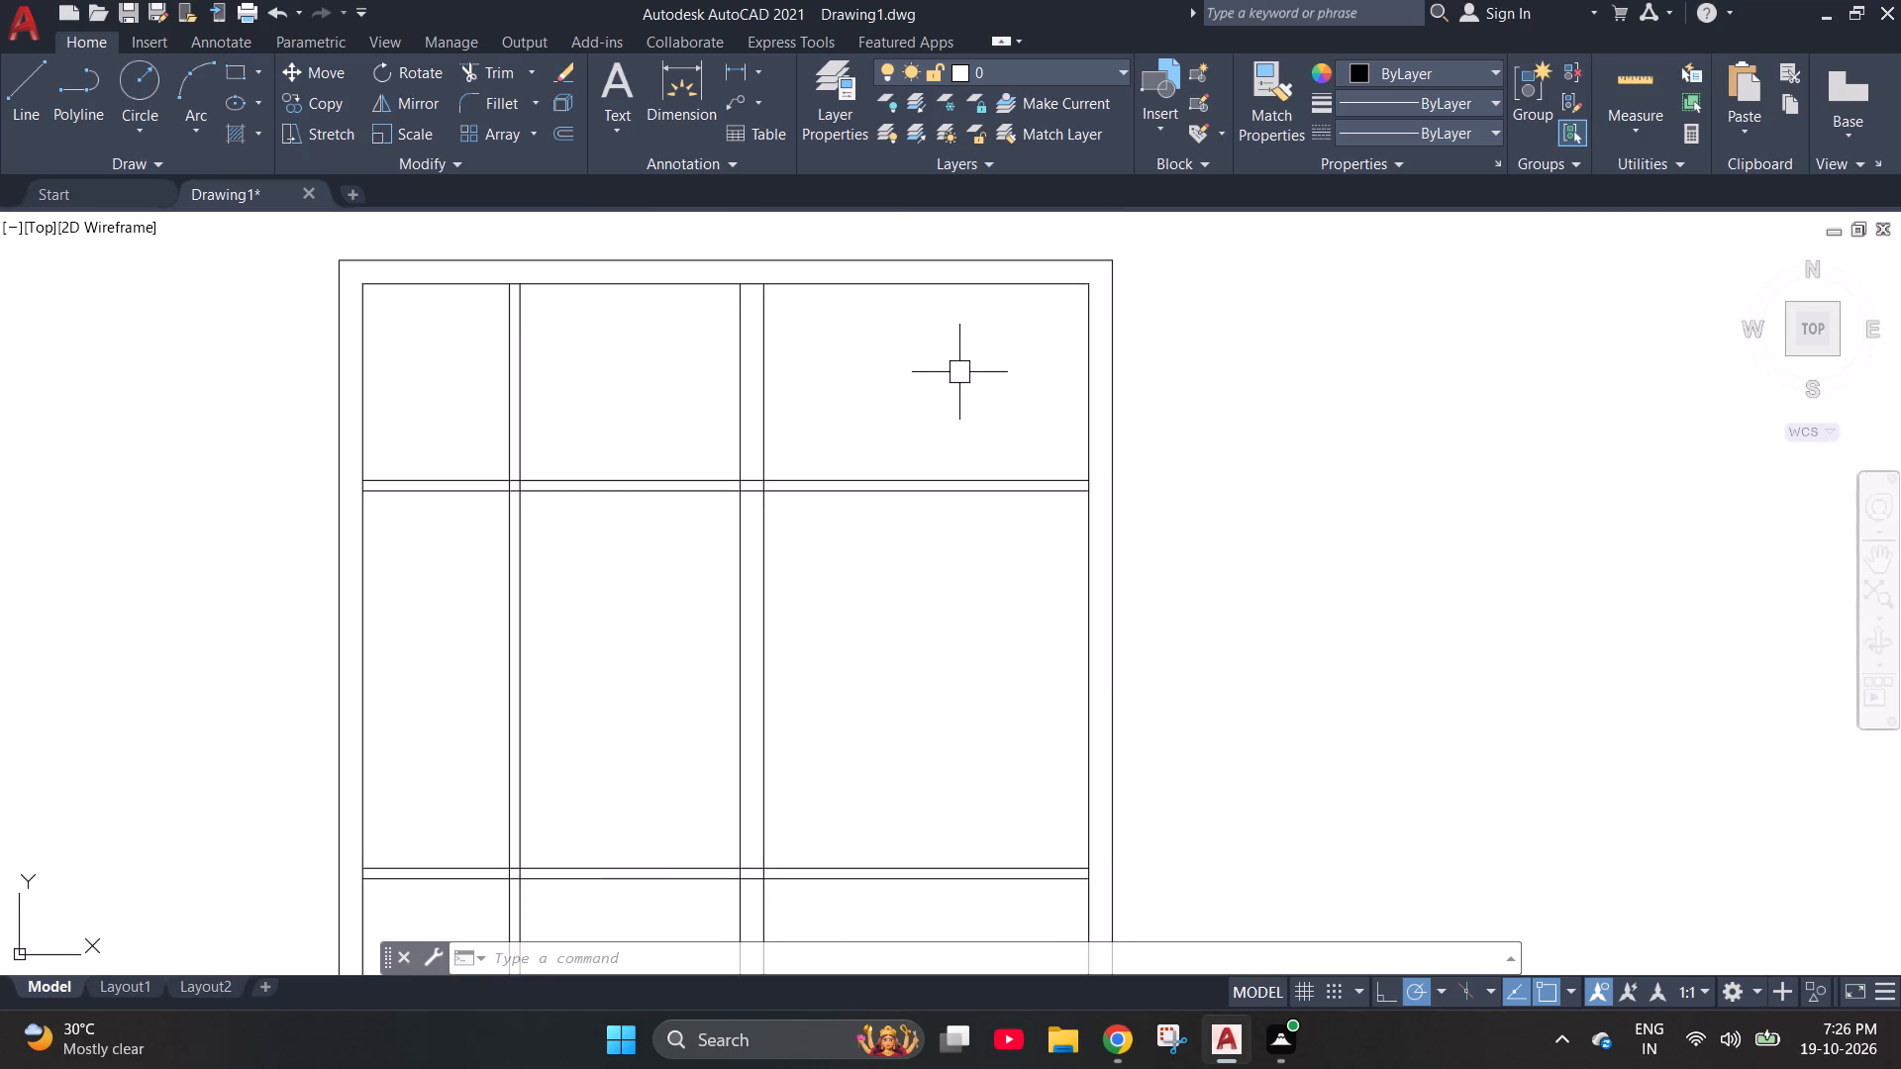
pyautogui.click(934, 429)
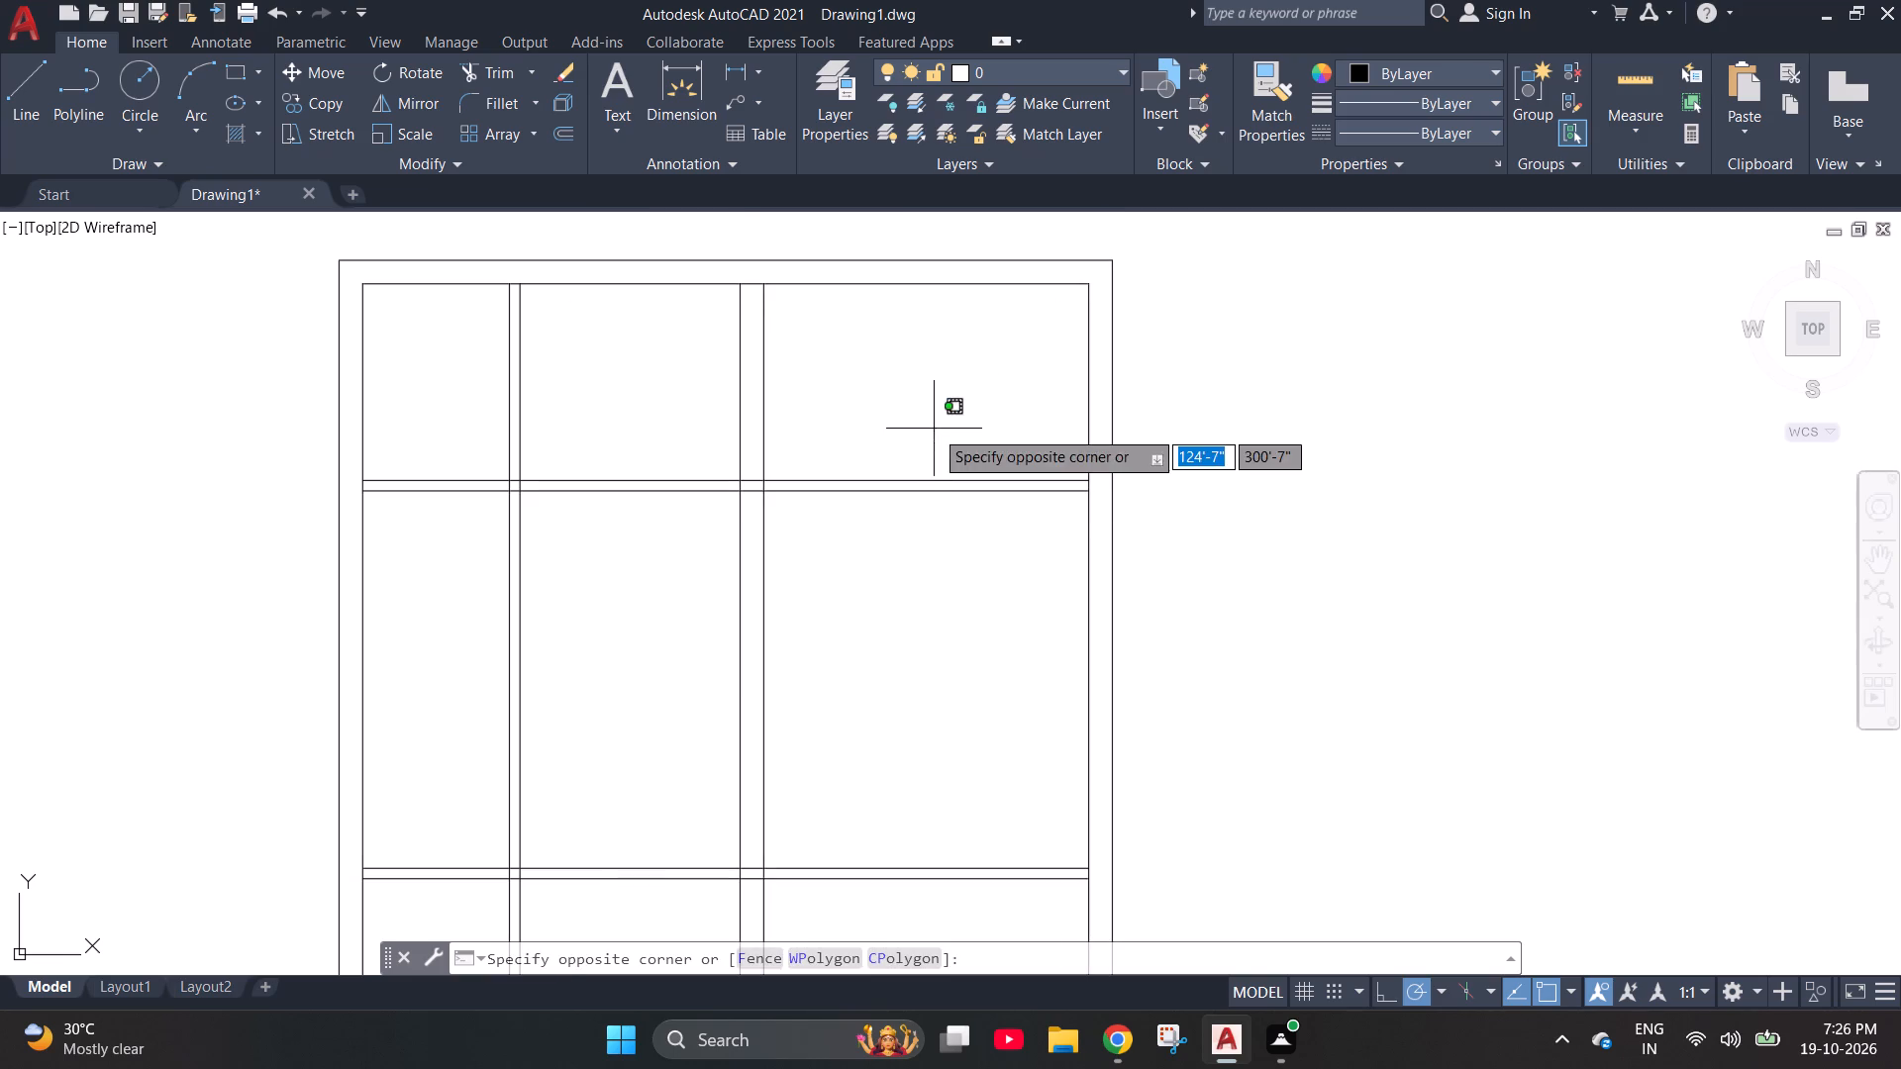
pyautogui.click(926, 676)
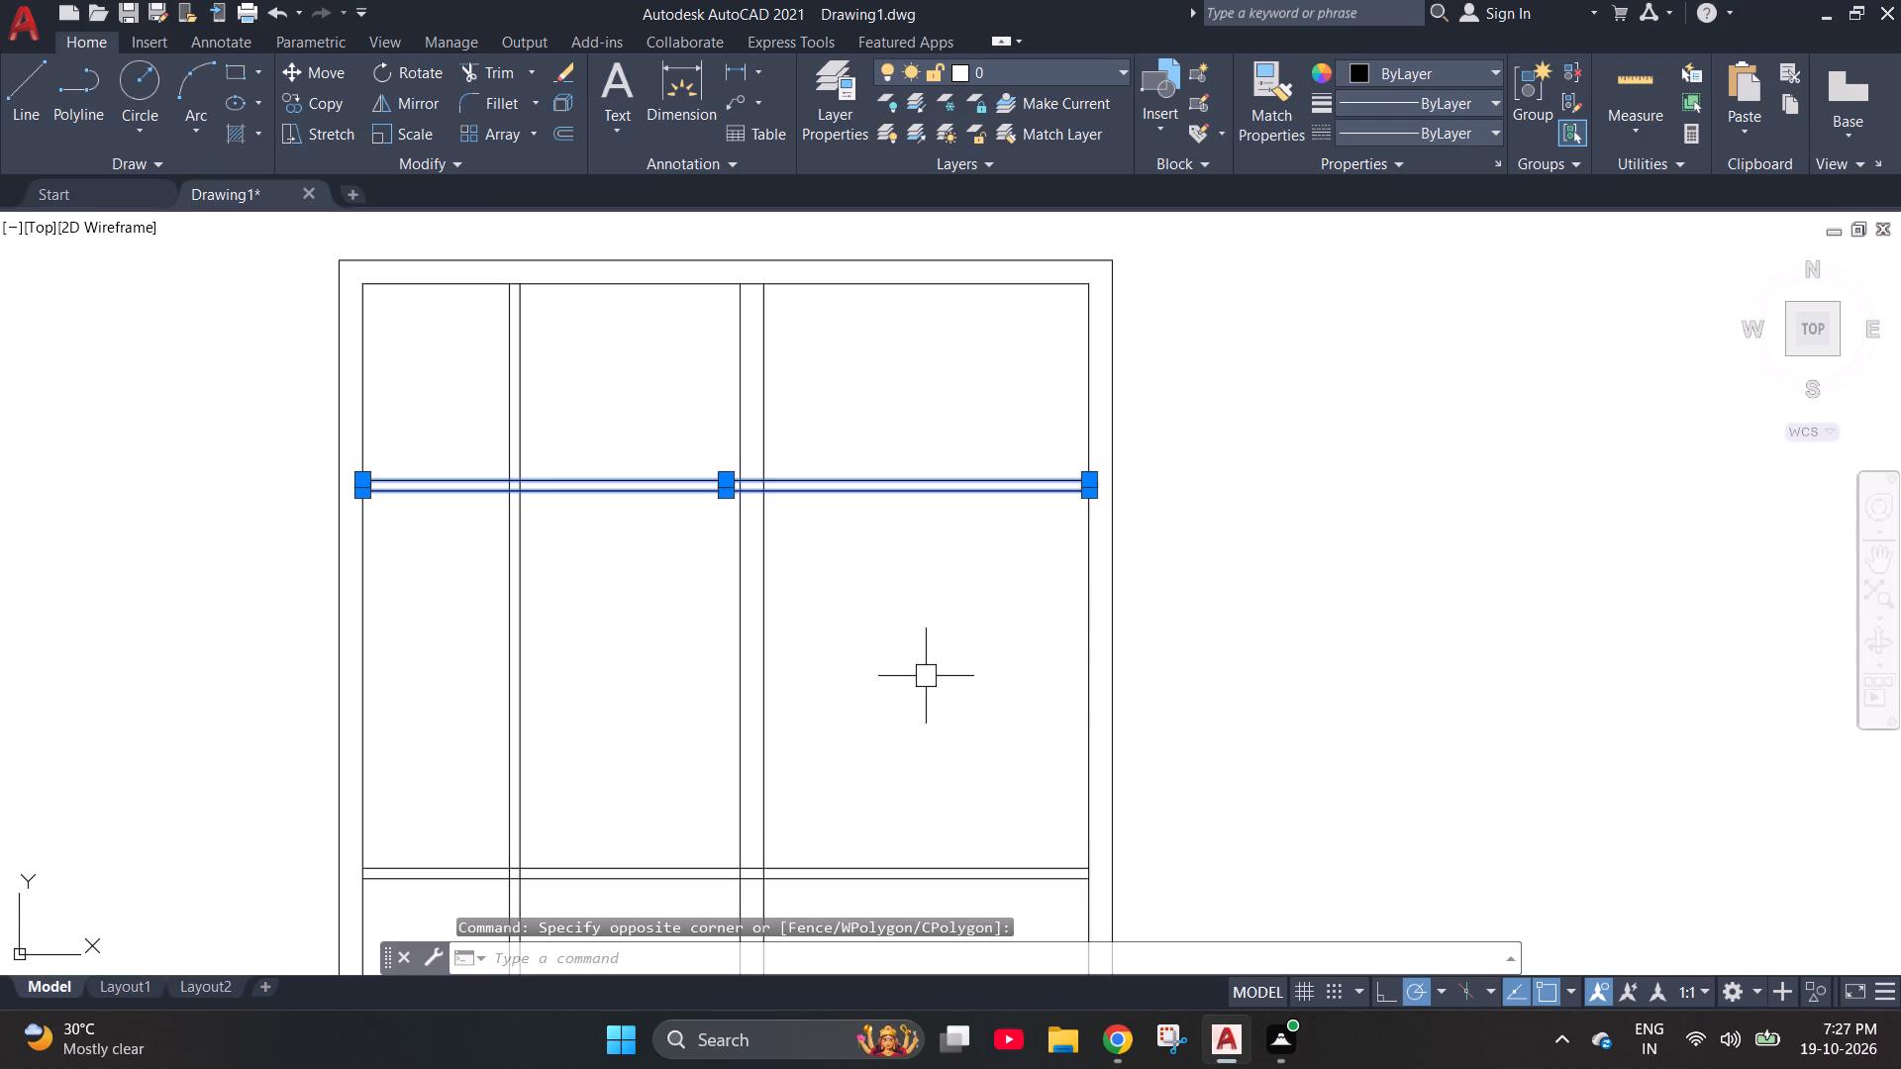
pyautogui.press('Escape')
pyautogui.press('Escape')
# Trim both lines of the first horizontal partition between the 9" vertical partition and the right outer wall.
pyautogui.write('tr')
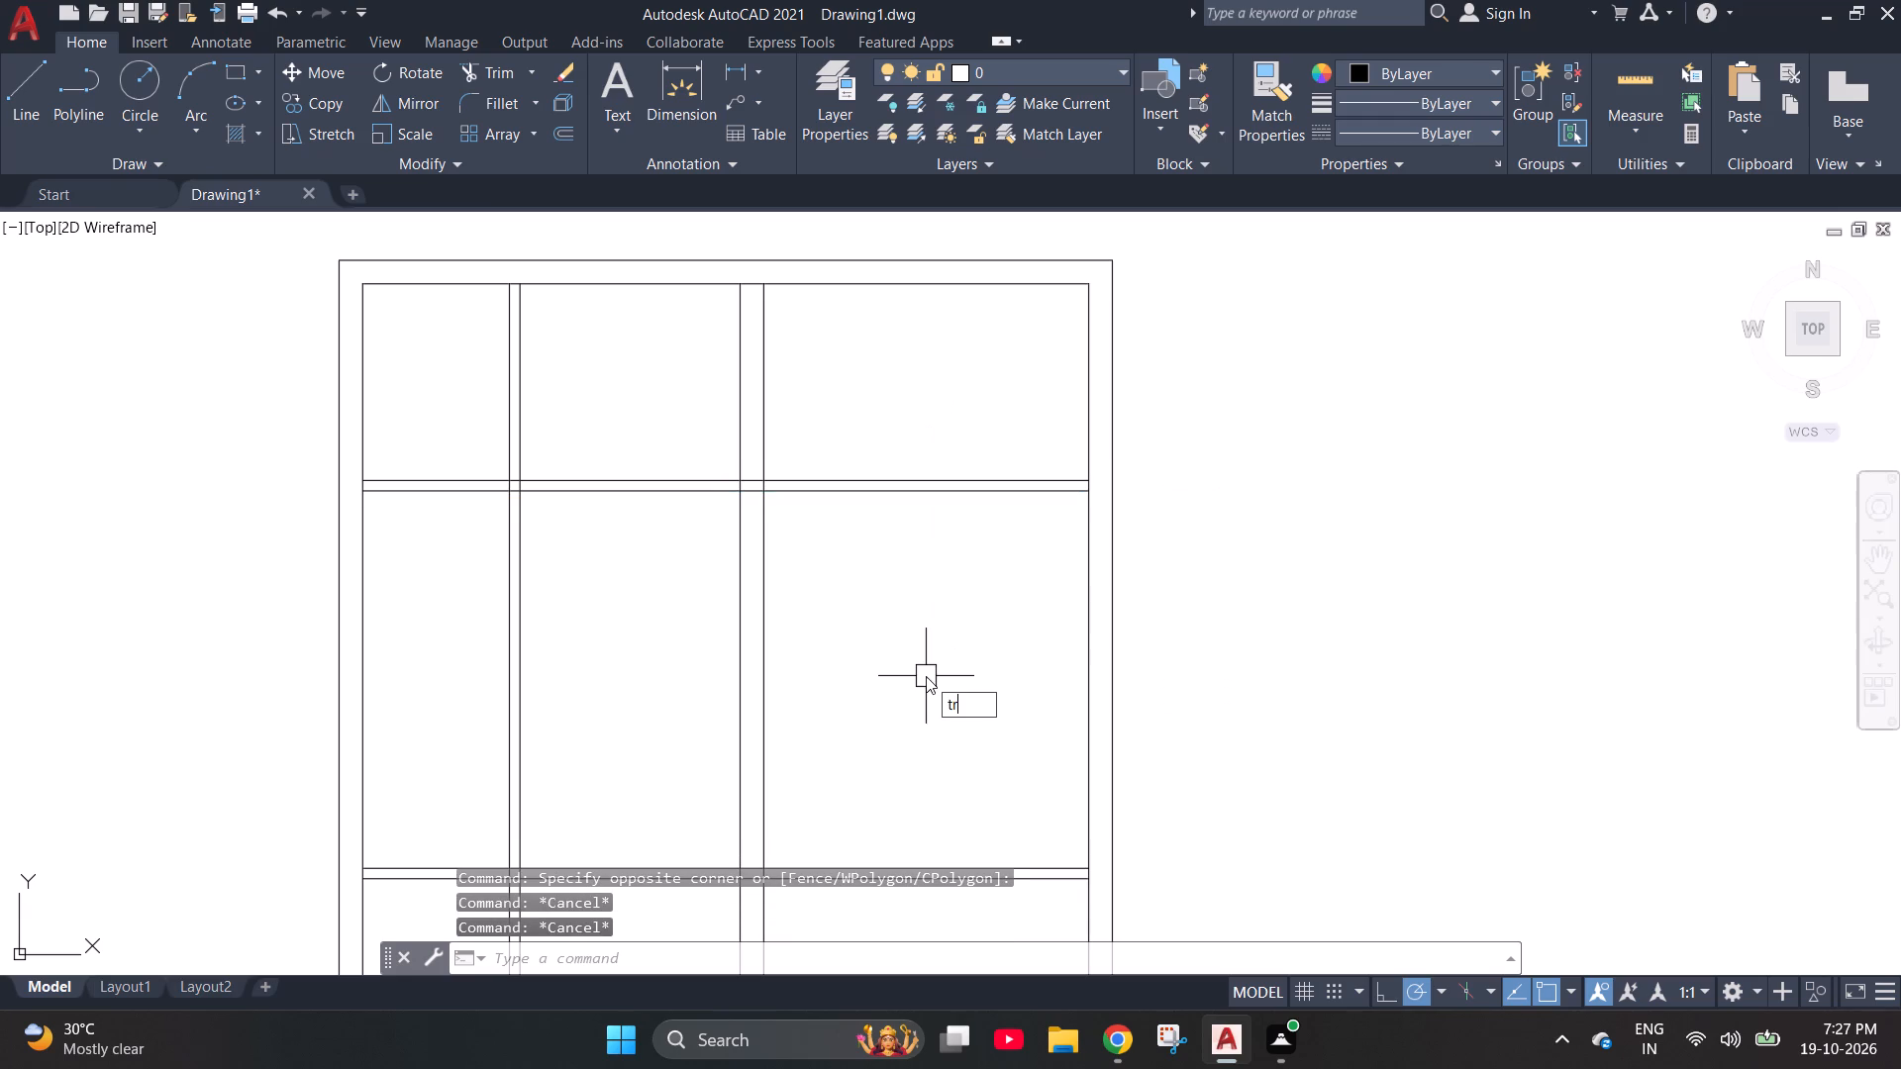
pyautogui.press('Return')
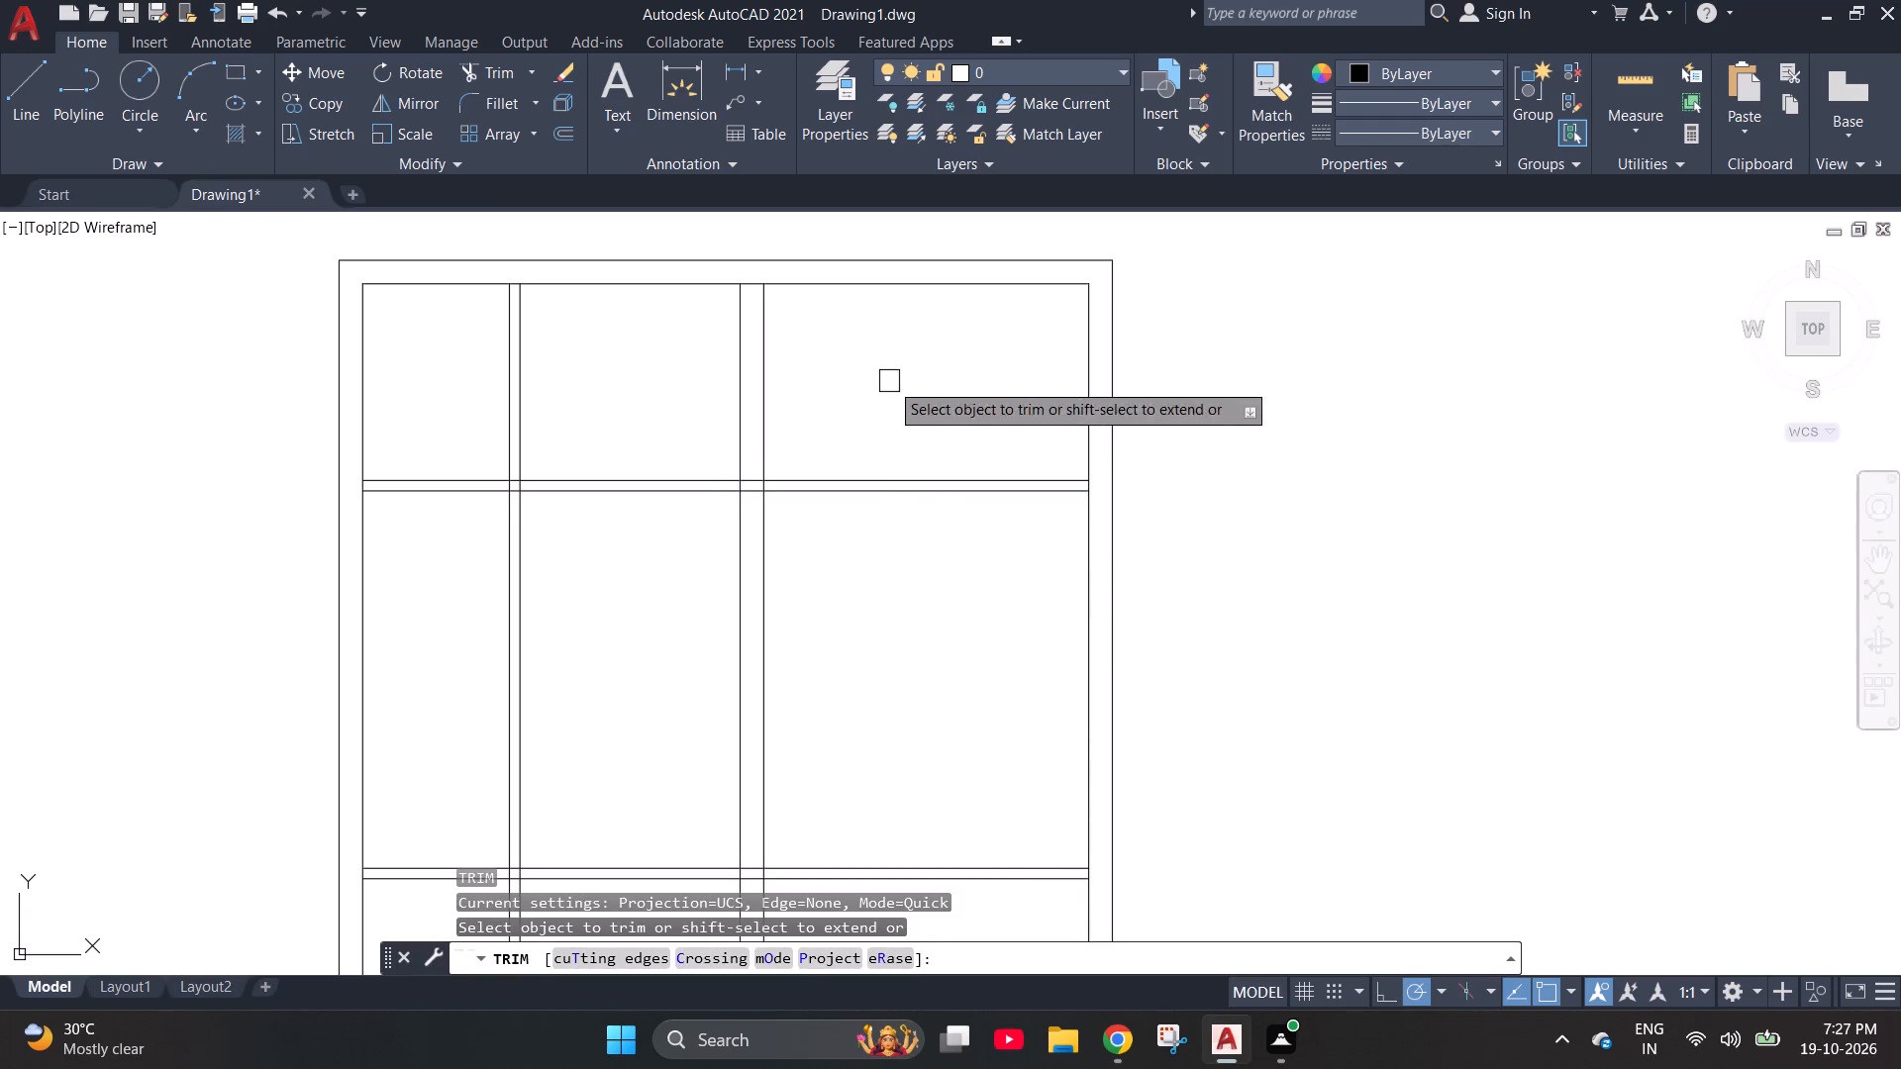
pyautogui.moveTo(889, 379); pyautogui.dragTo(884, 388)
pyautogui.click(917, 649)
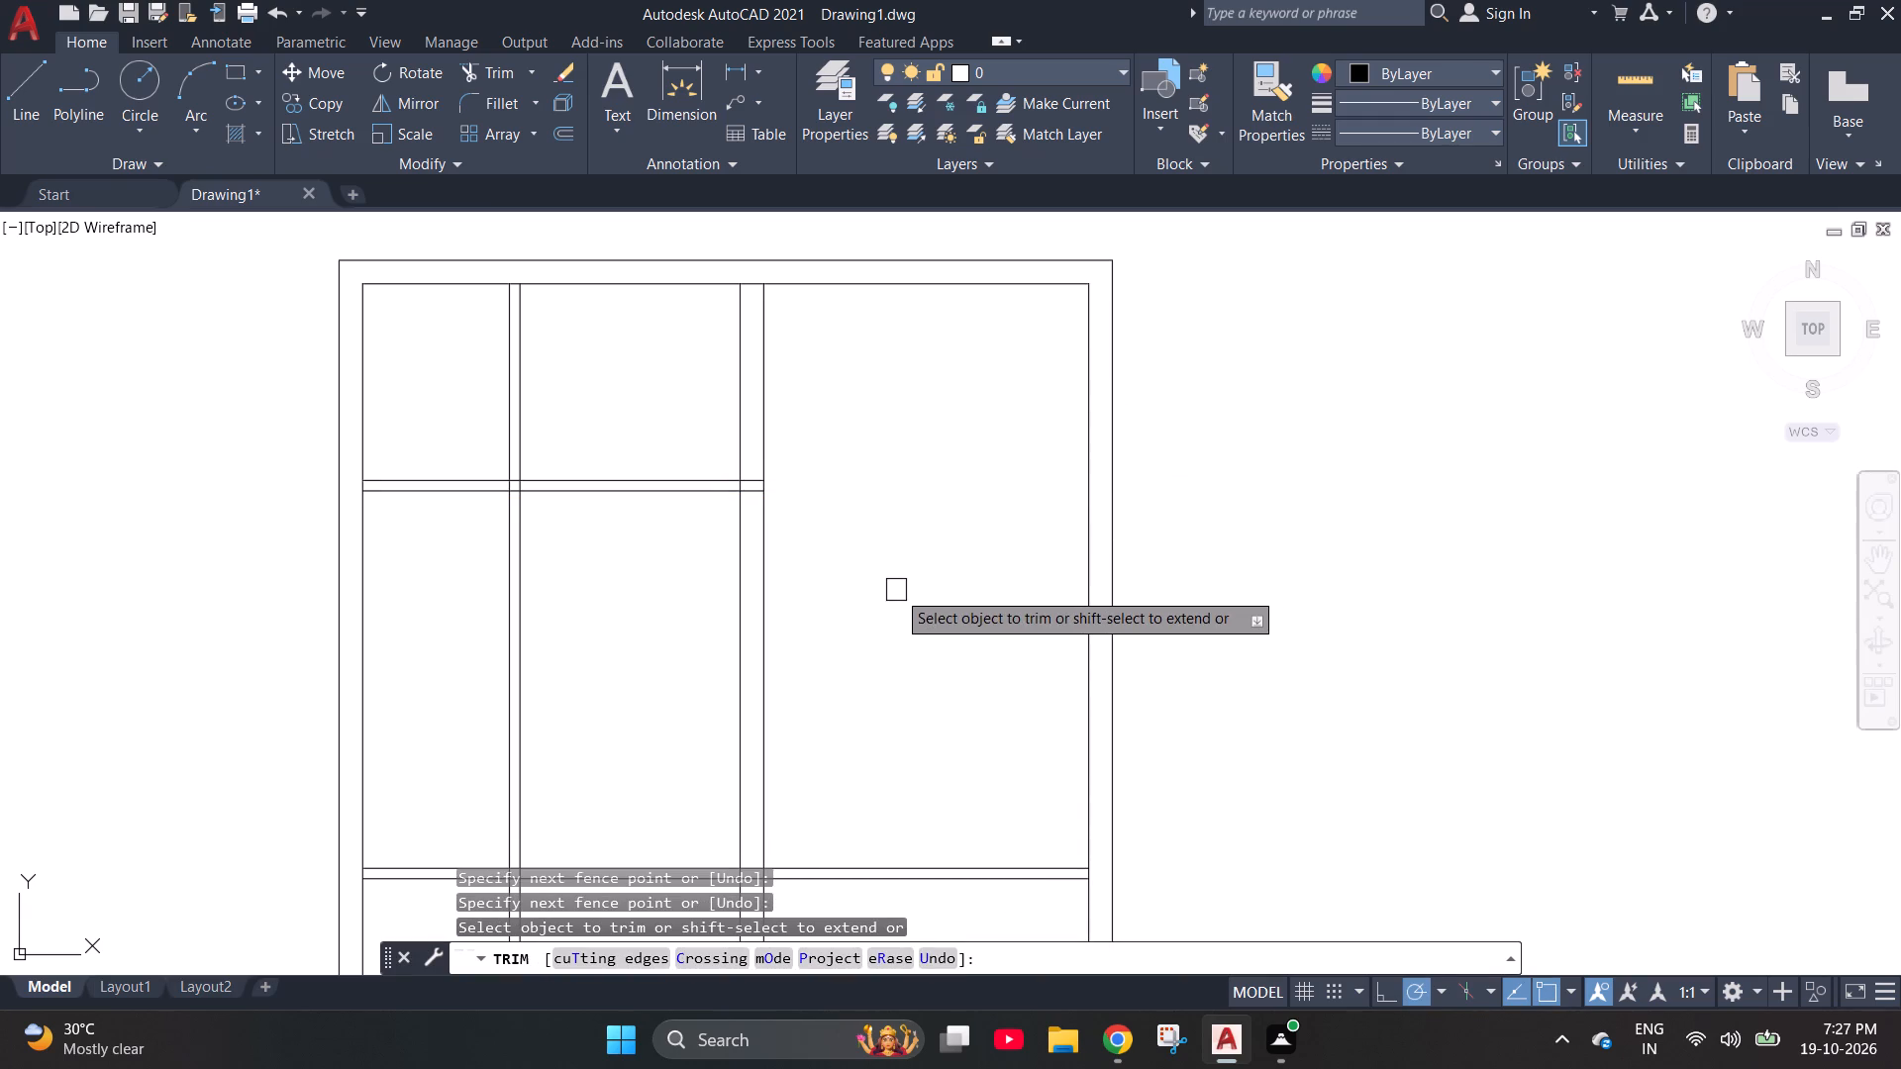
pyautogui.press('Escape')
pyautogui.press('Escape')
# Offset the top wall's inner line 7'11" downward.
pyautogui.press('o')
pyautogui.press('Return')
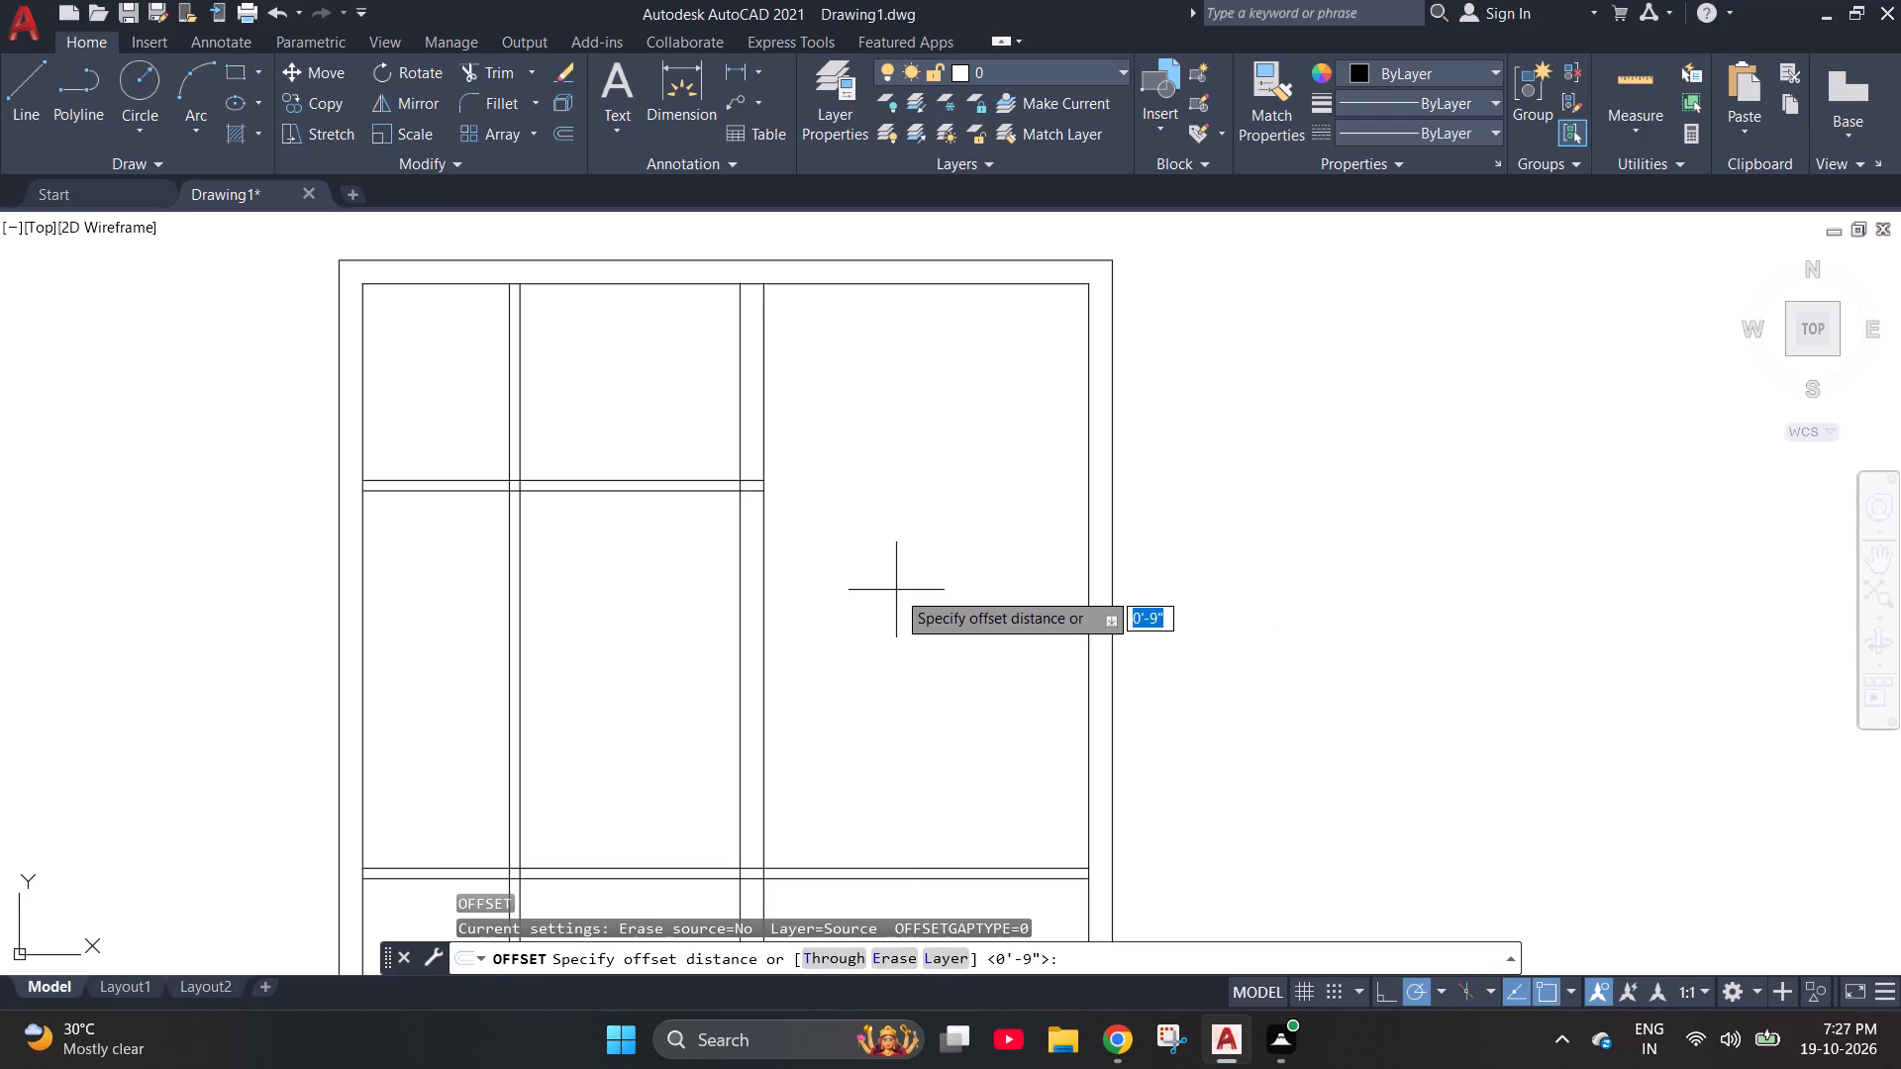
pyautogui.write("7'")
pyautogui.write('11"')
pyautogui.press('Return')
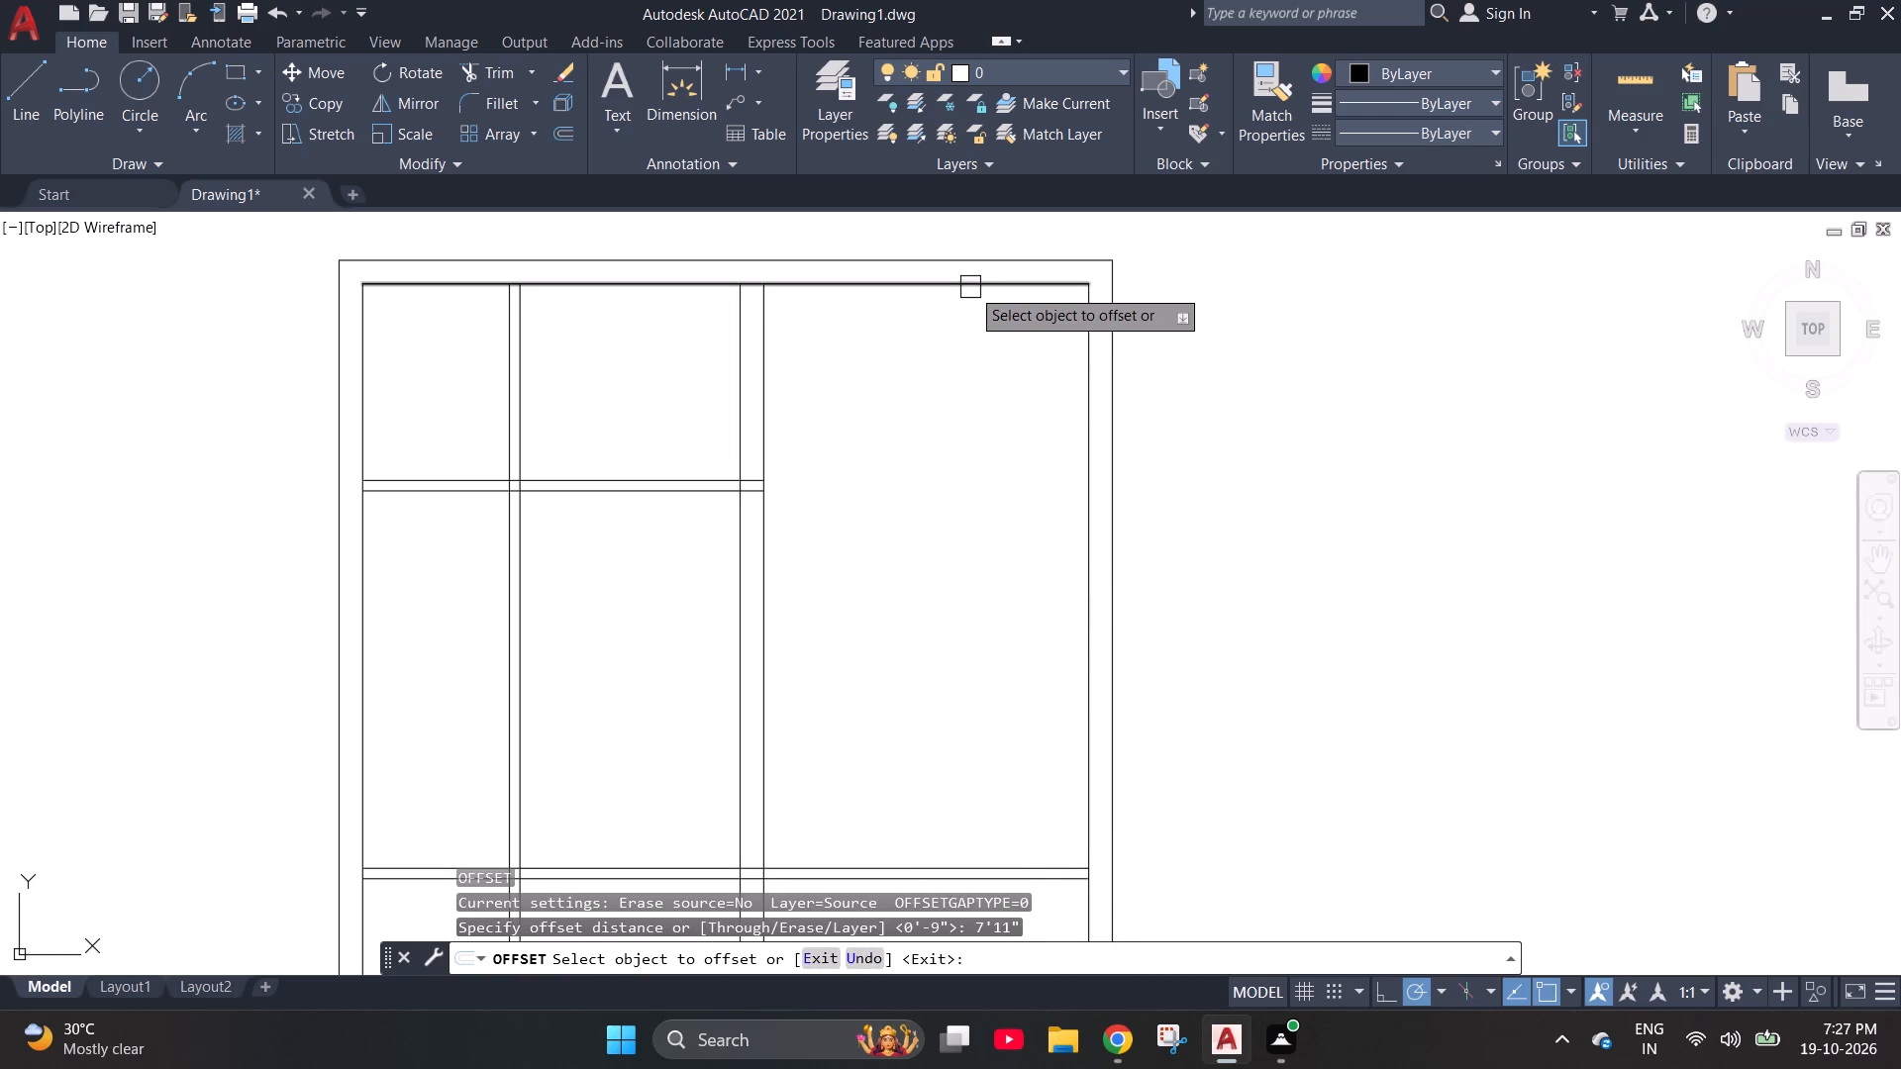
pyautogui.click(970, 287)
pyautogui.click(951, 523)
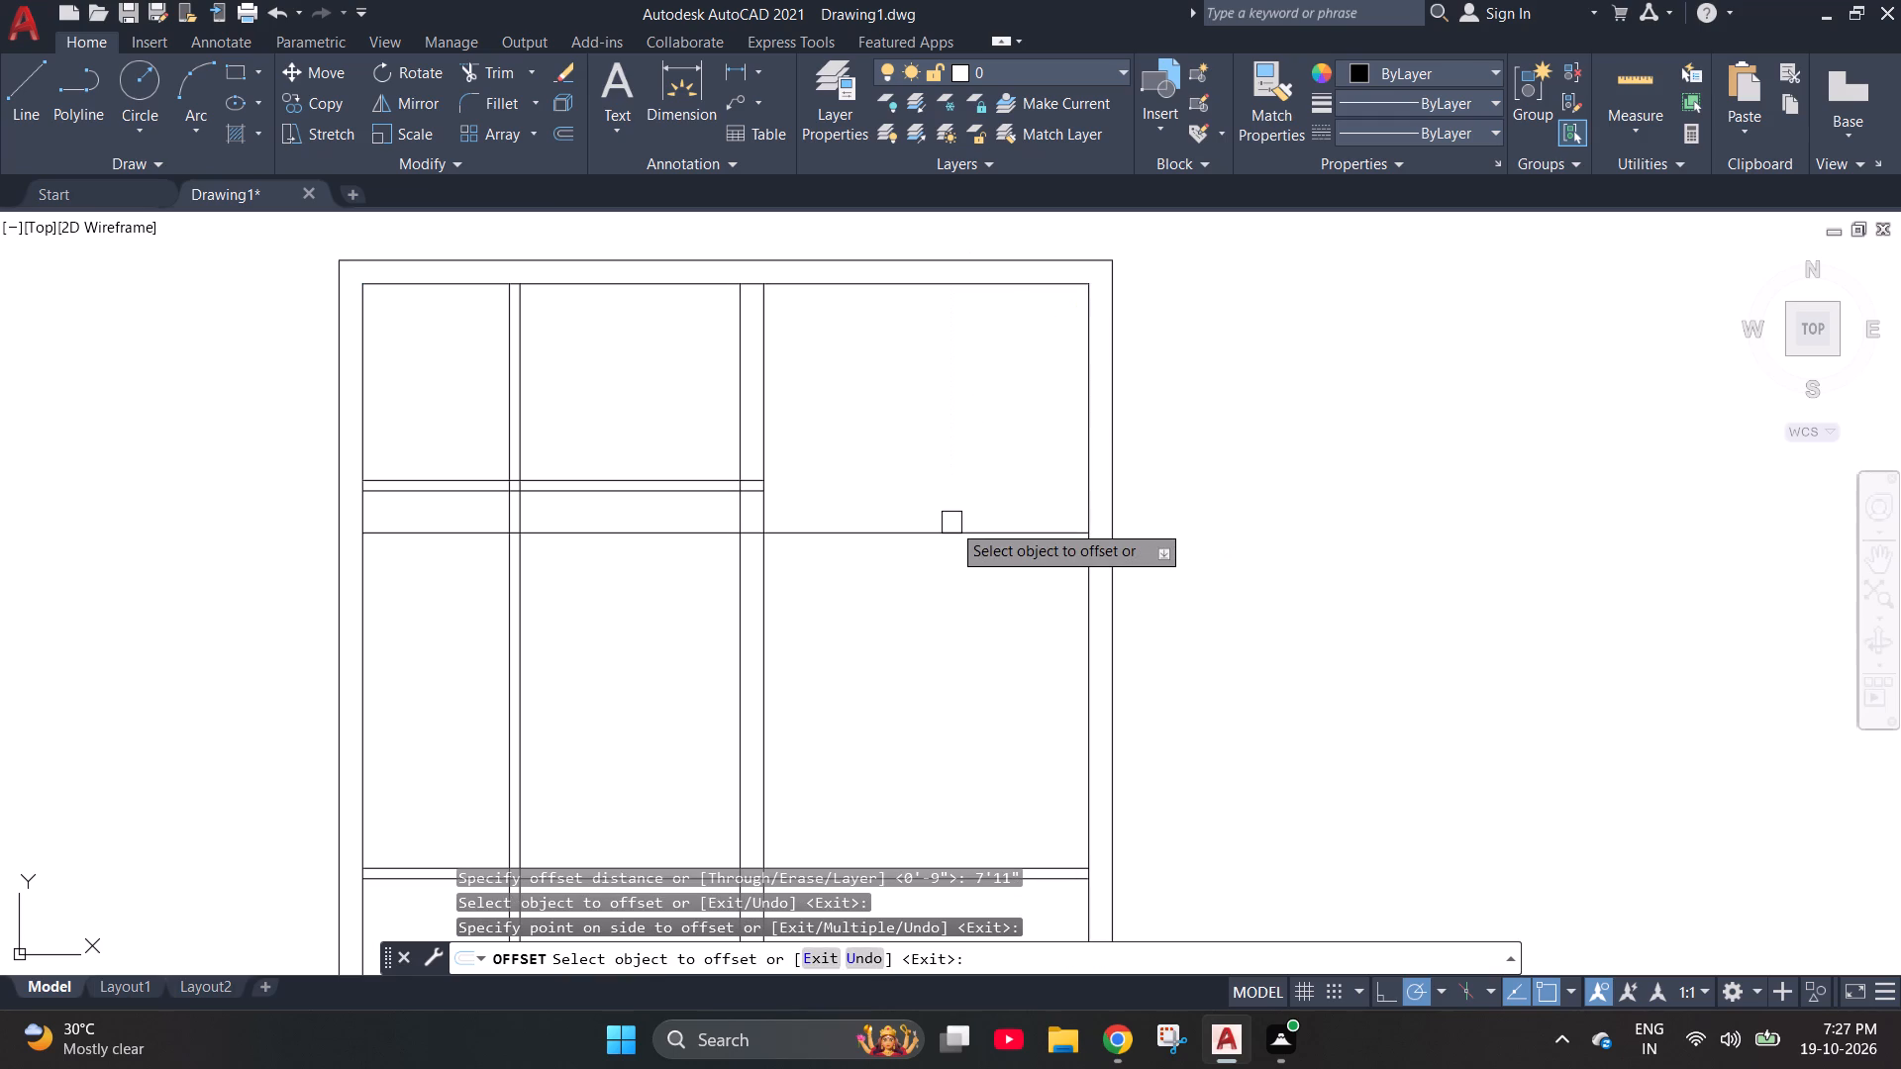
pyautogui.press('Escape')
# Offset the latest horizontal line 9" downward to form the new partition's thickness.
pyautogui.press('o')
pyautogui.press('Return')
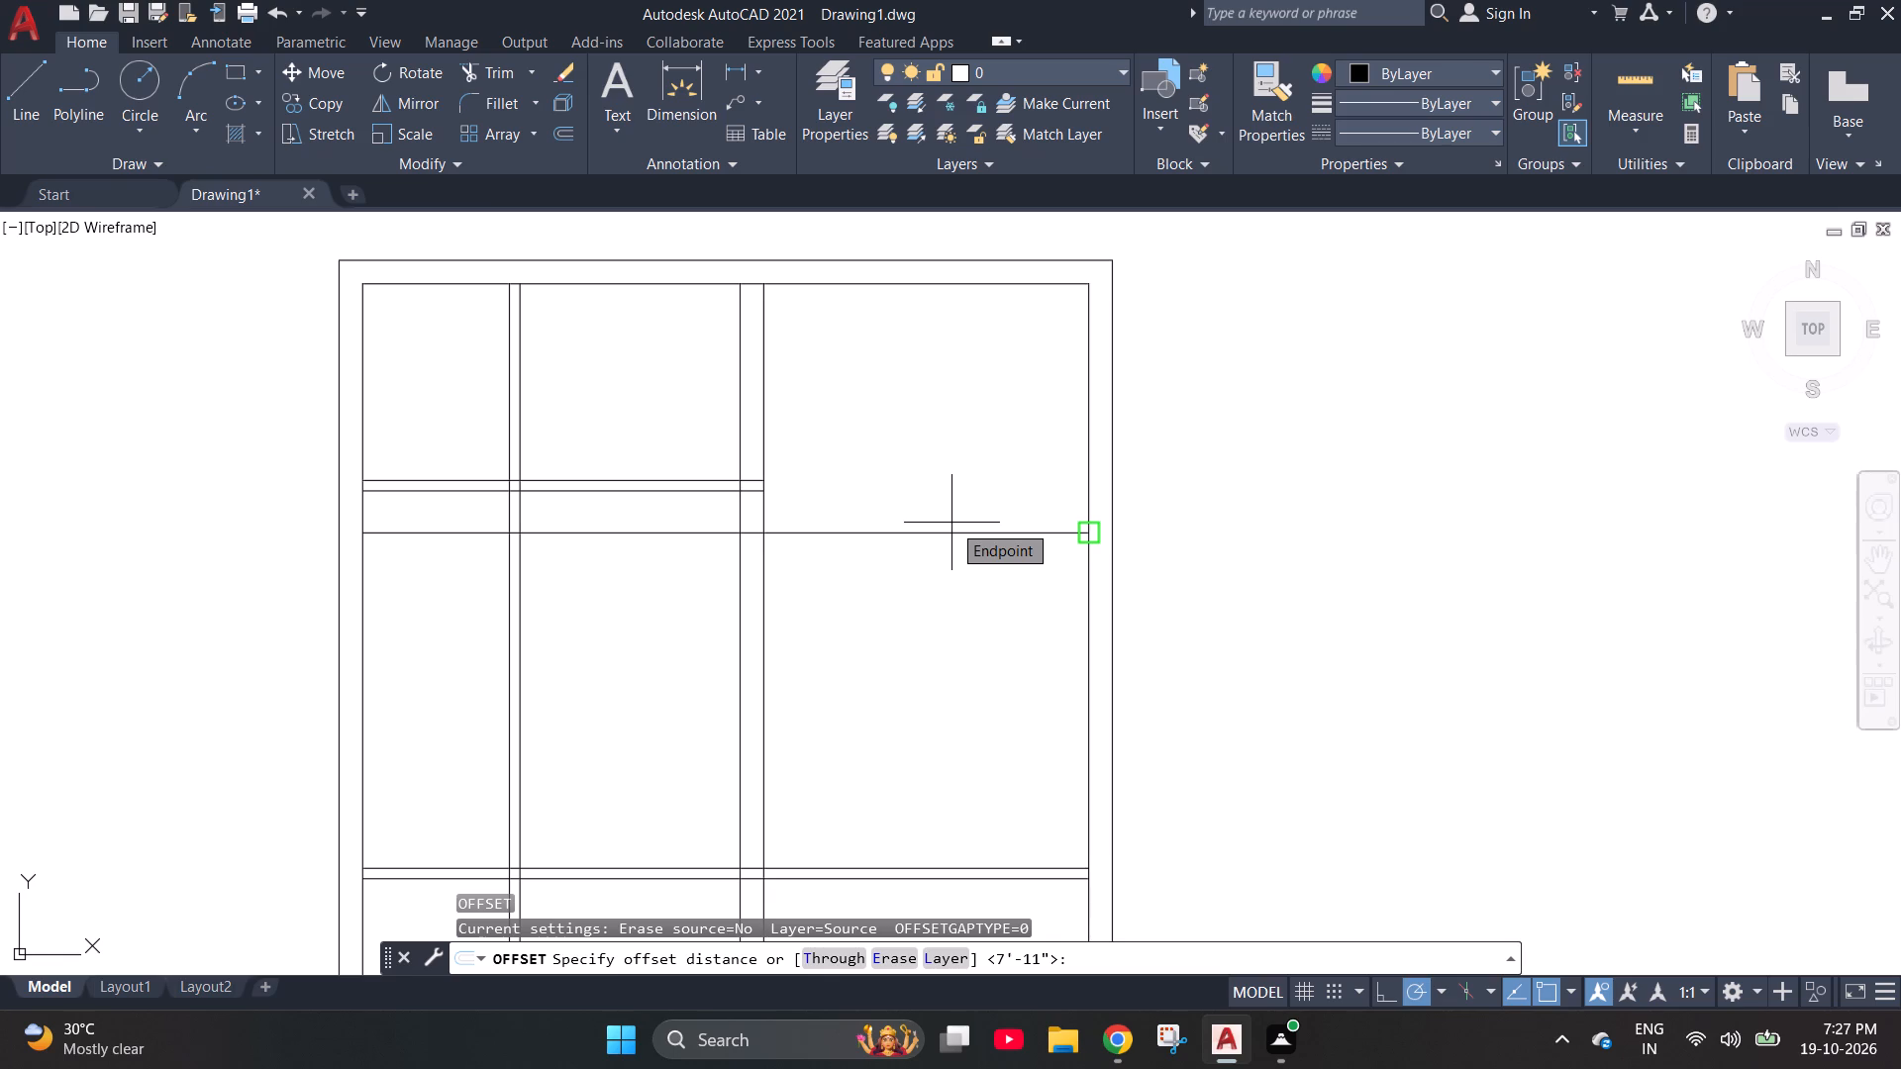
pyautogui.write('9"')
pyautogui.press('Return')
pyautogui.scroll(1, 485, 301)
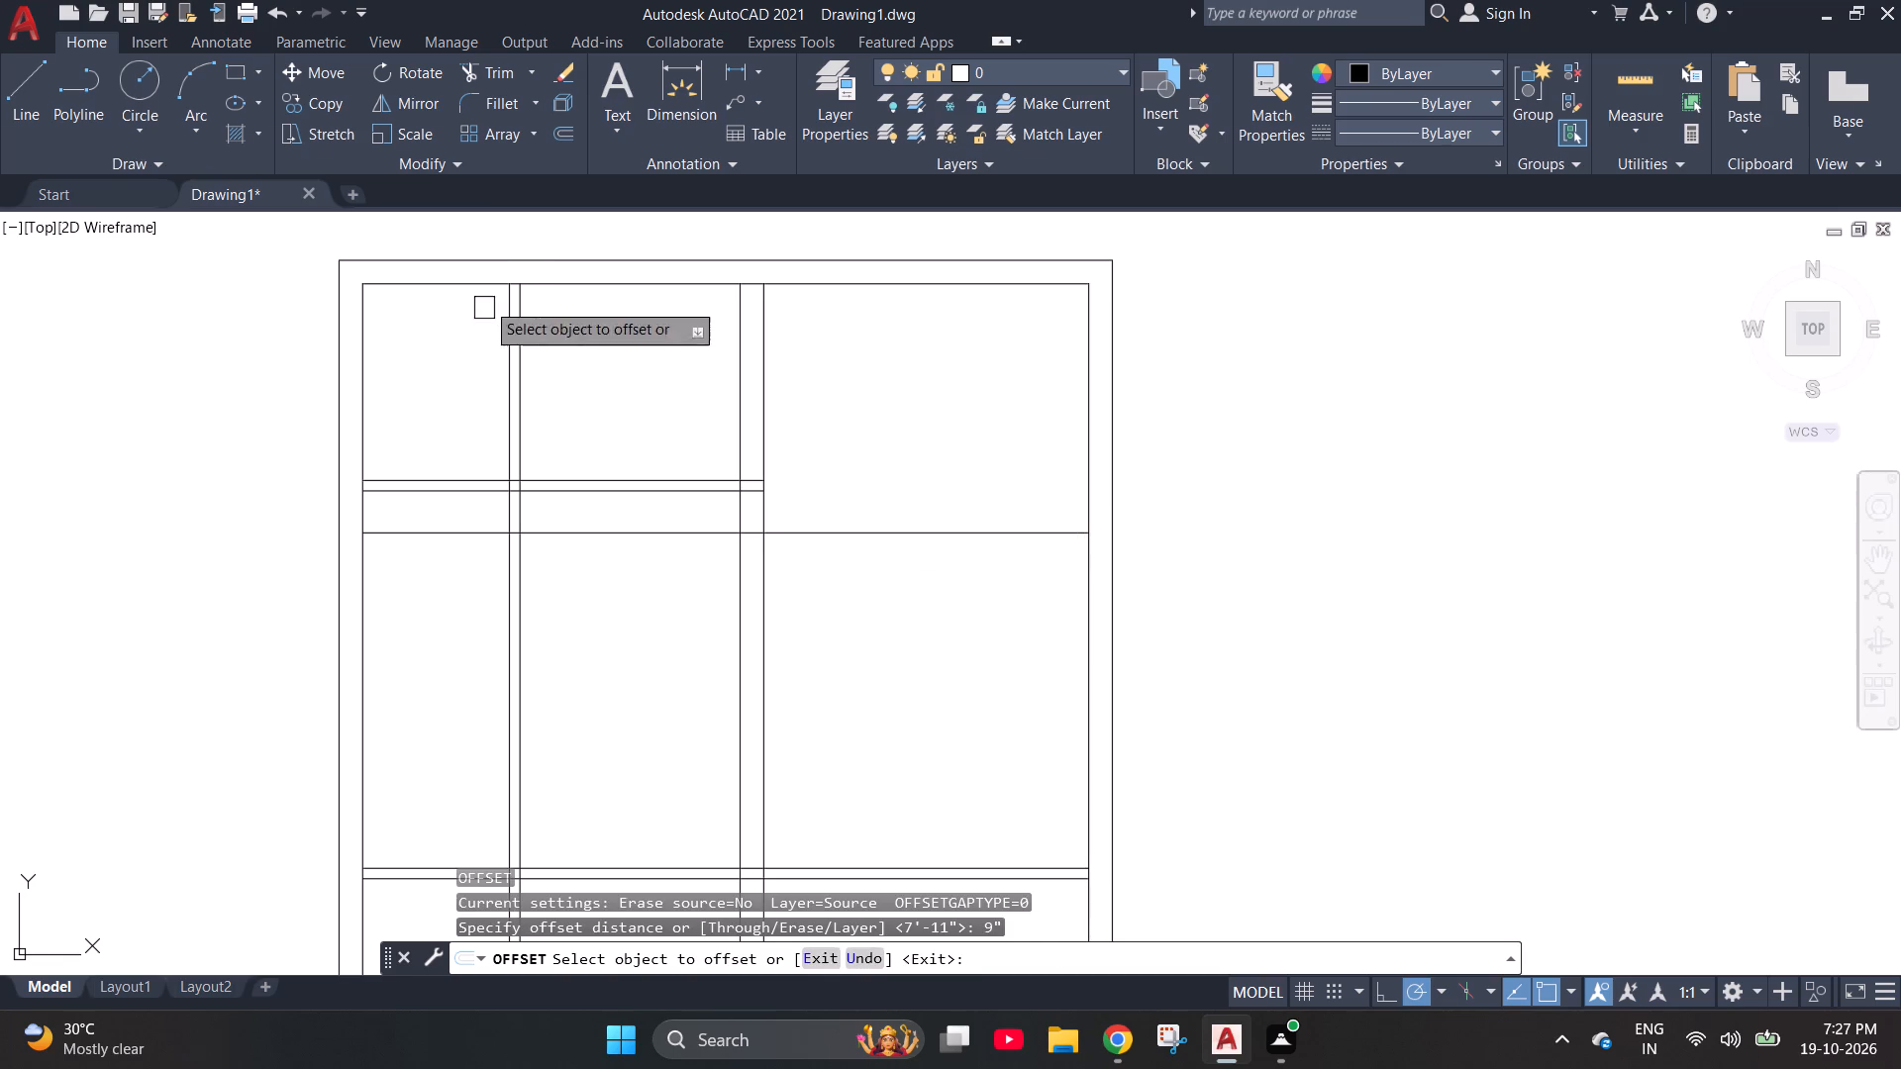
pyautogui.click(1081, 666)
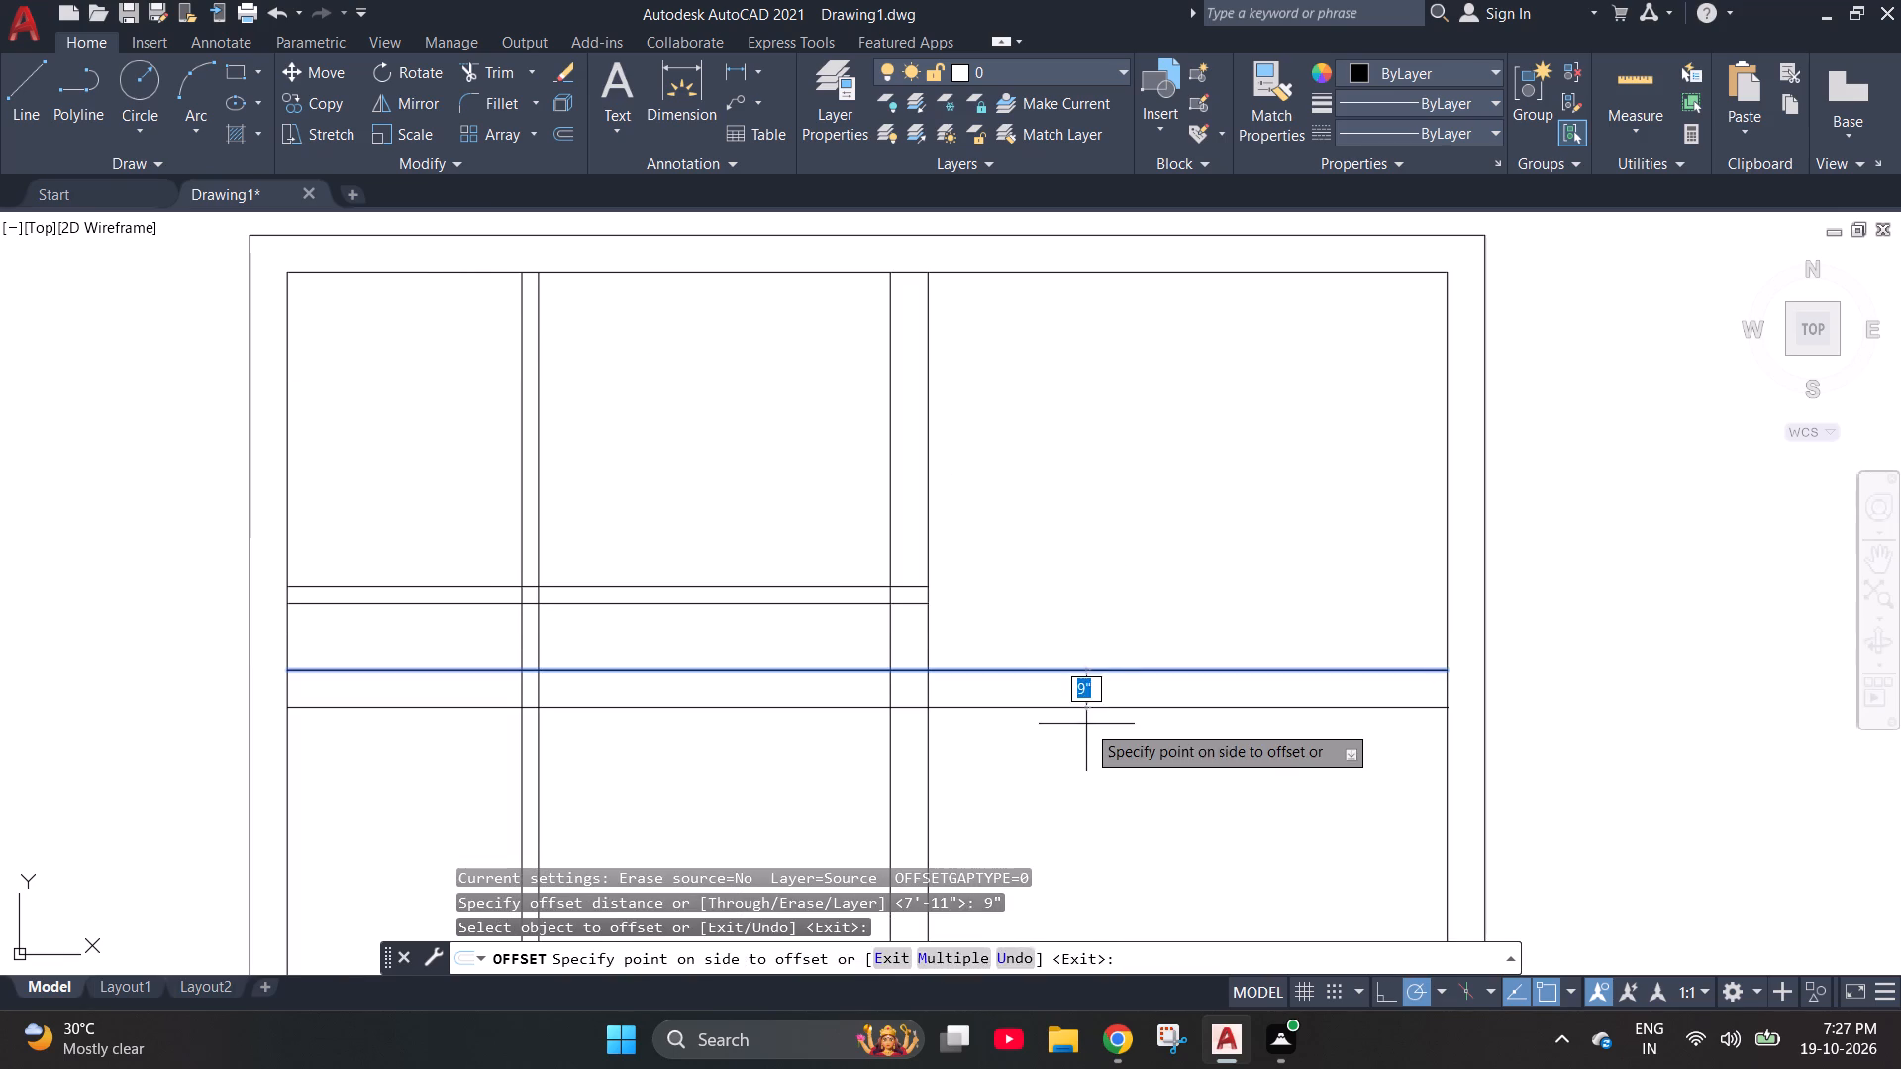
pyautogui.click(1086, 724)
pyautogui.press('Escape')
# Trim the new 9" horizontal partition's lines on both sides of the 4" vertical partition, up to the left wall and the 9" vertical partition.
pyautogui.write('tr')
pyautogui.press('Return')
pyautogui.moveTo(670, 755); pyautogui.dragTo(656, 740)
pyautogui.click(639, 643)
pyautogui.moveTo(393, 737); pyautogui.dragTo(383, 729)
pyautogui.click(355, 626)
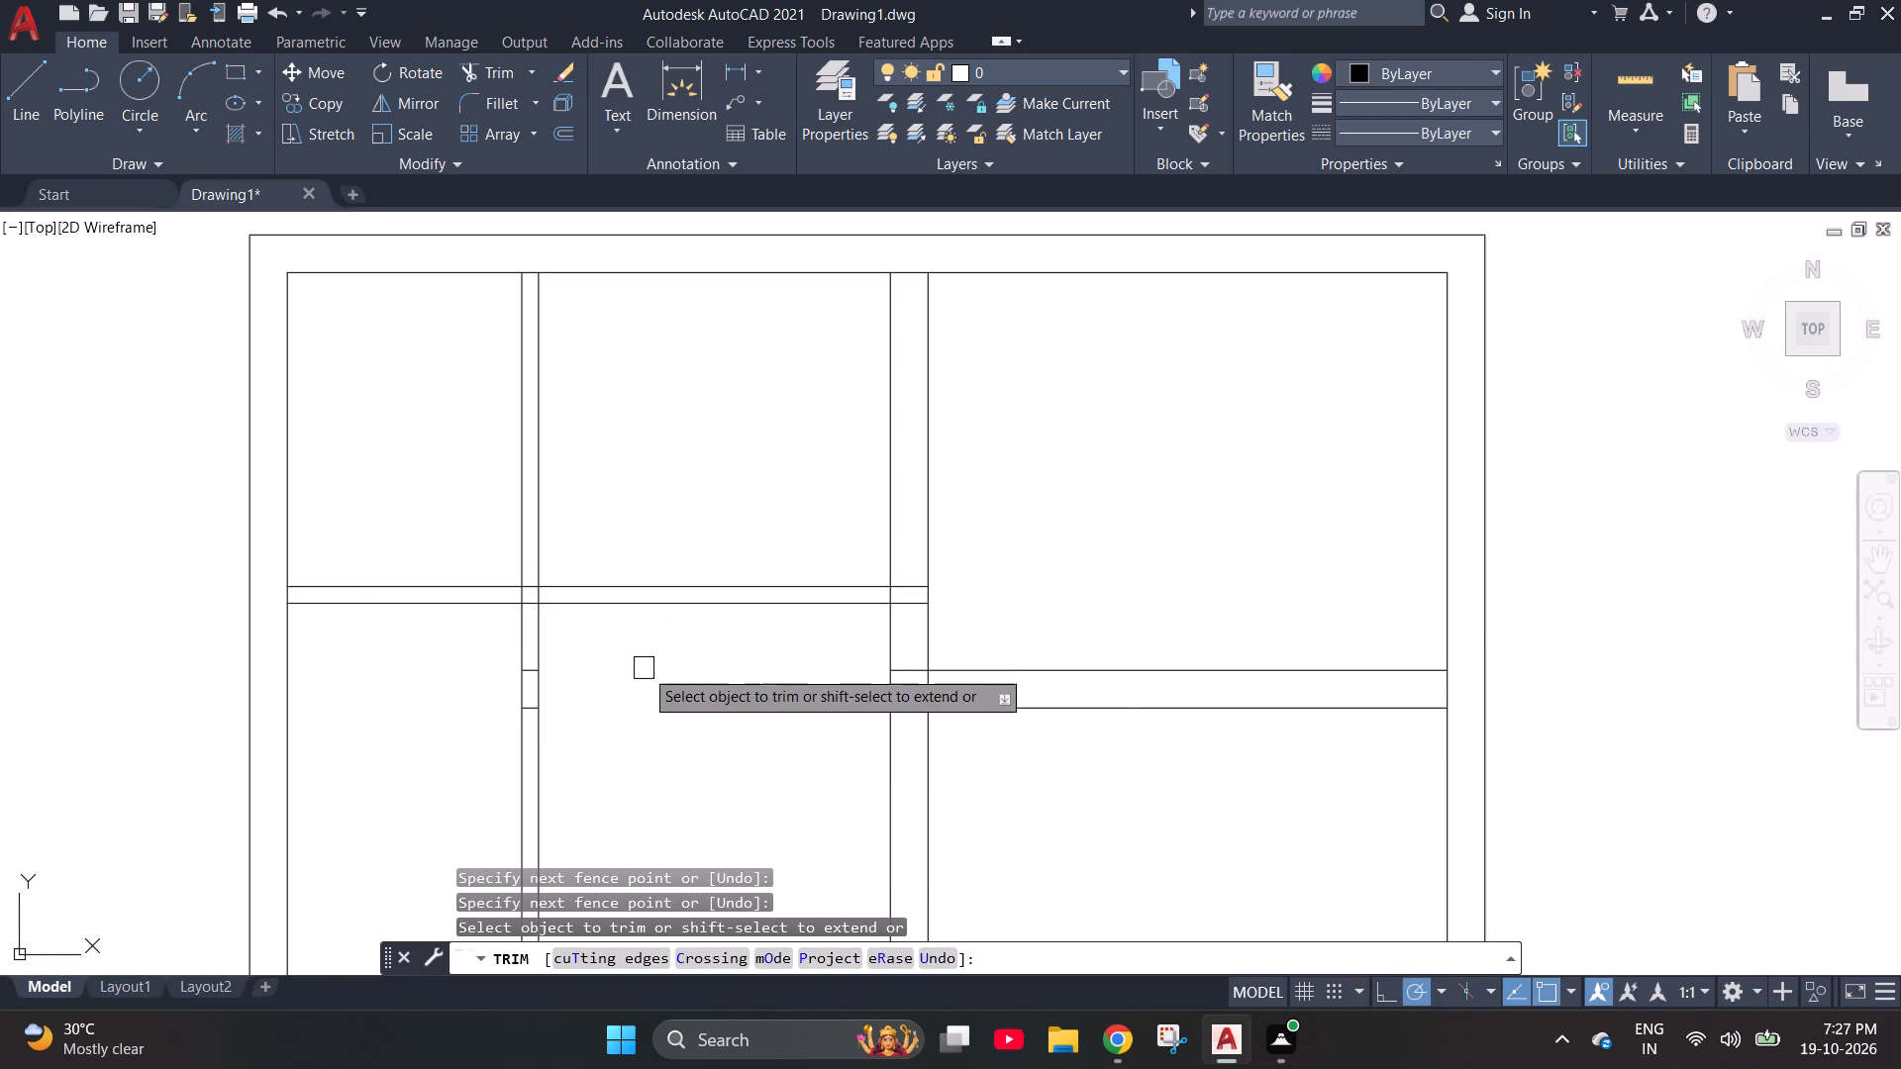
pyautogui.scroll(-1, 483, 656)
pyautogui.press('Escape')
pyautogui.press('Escape')
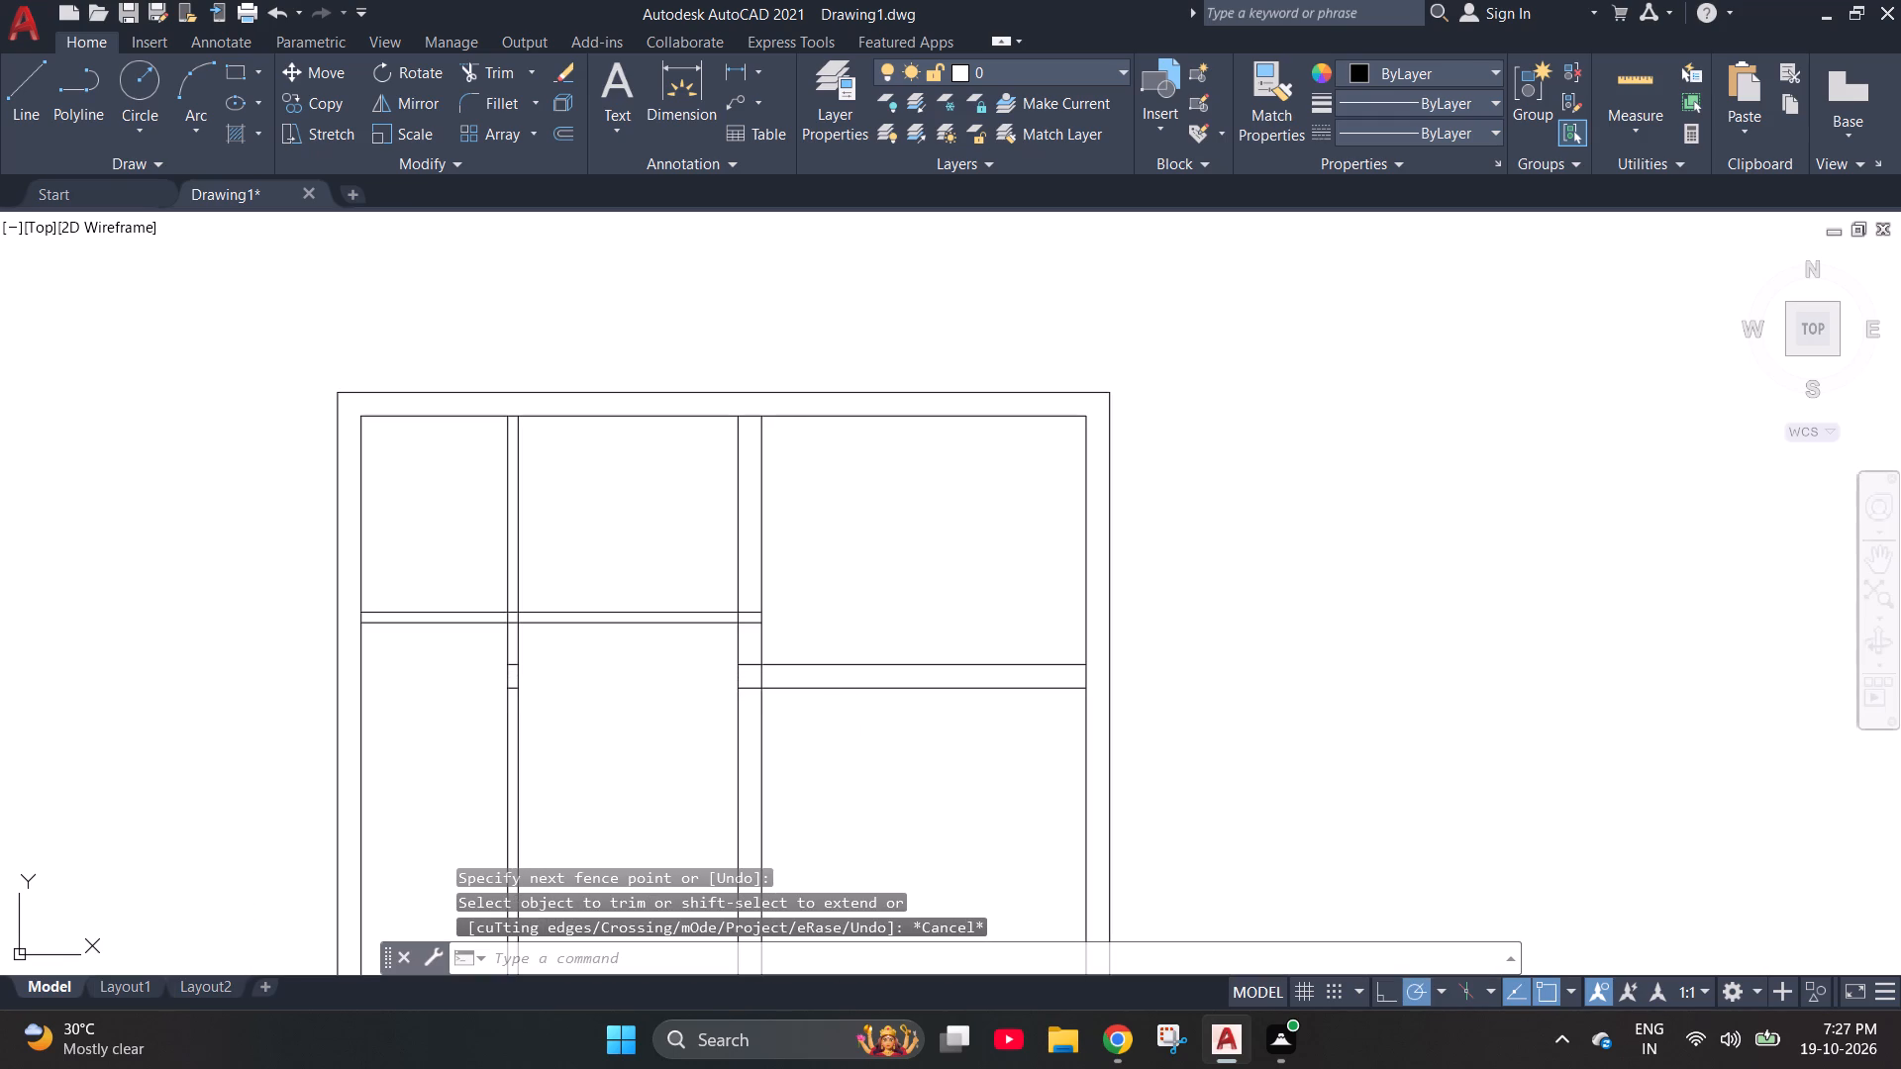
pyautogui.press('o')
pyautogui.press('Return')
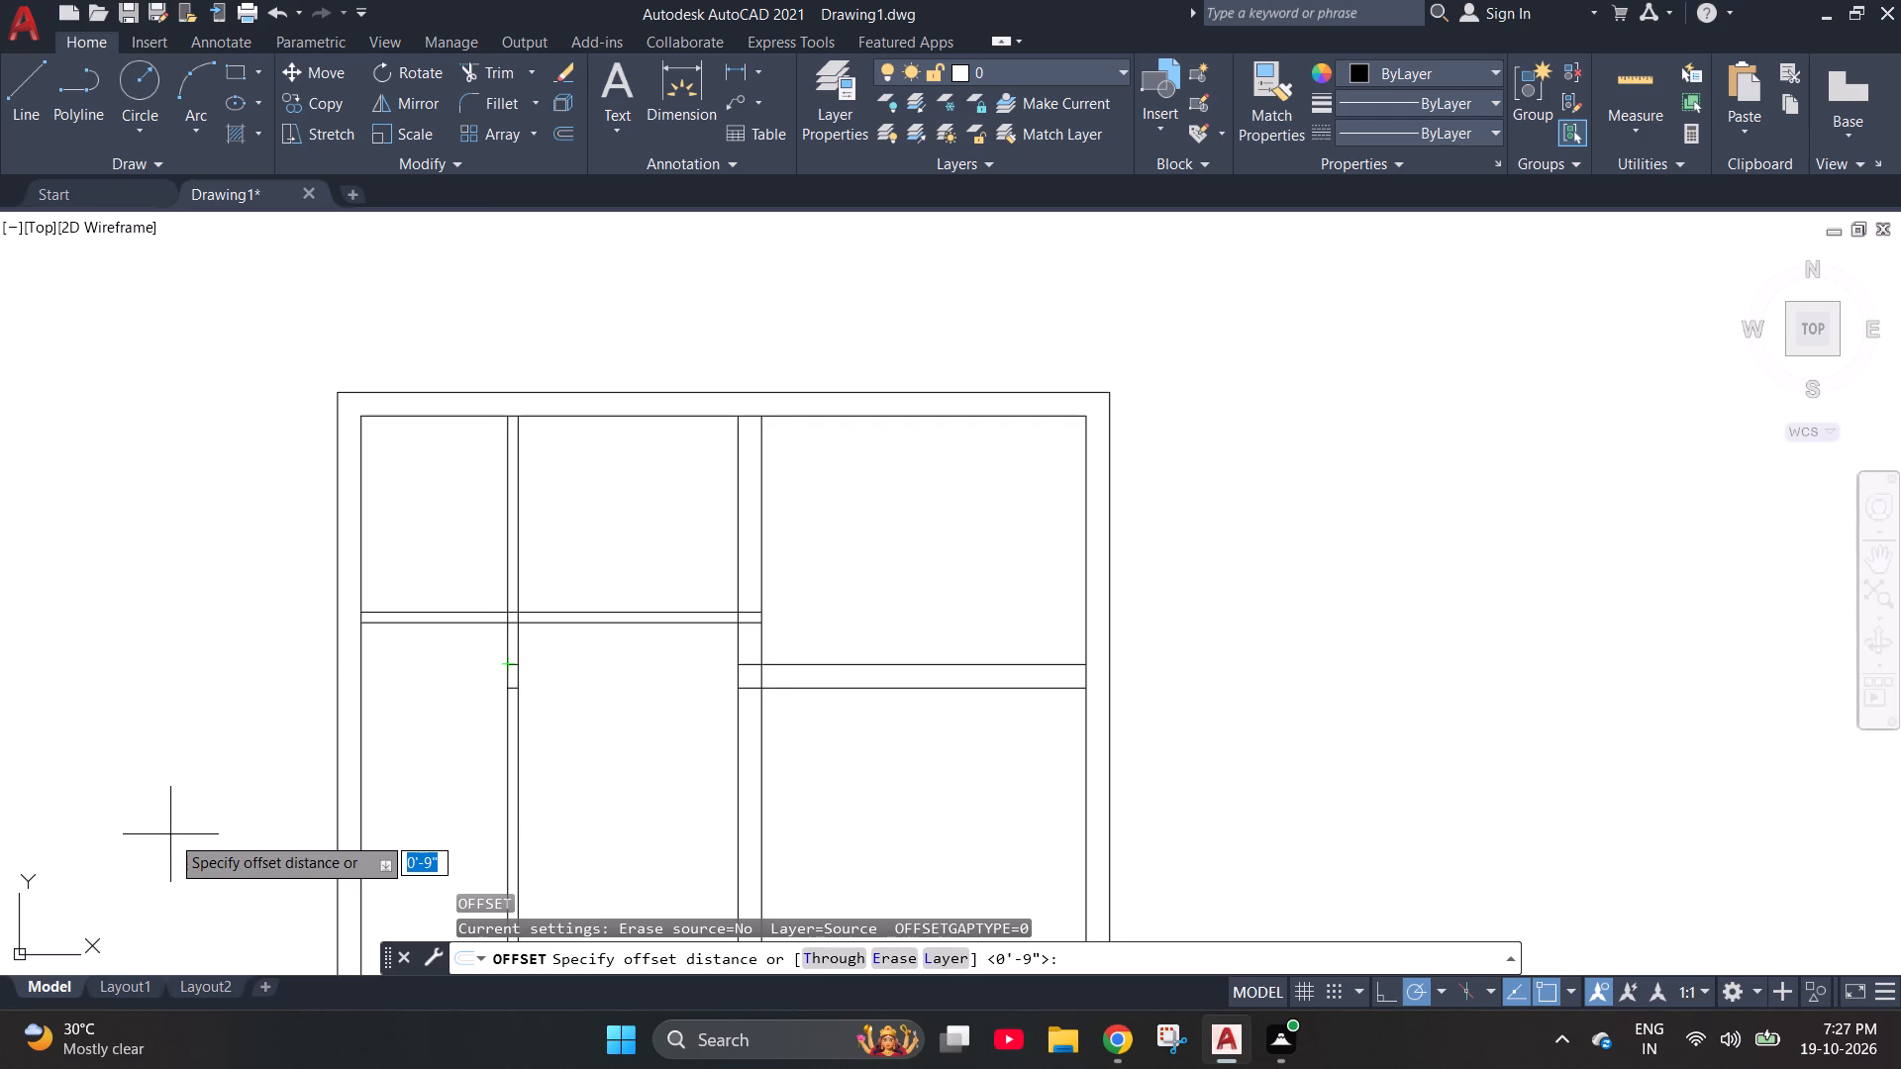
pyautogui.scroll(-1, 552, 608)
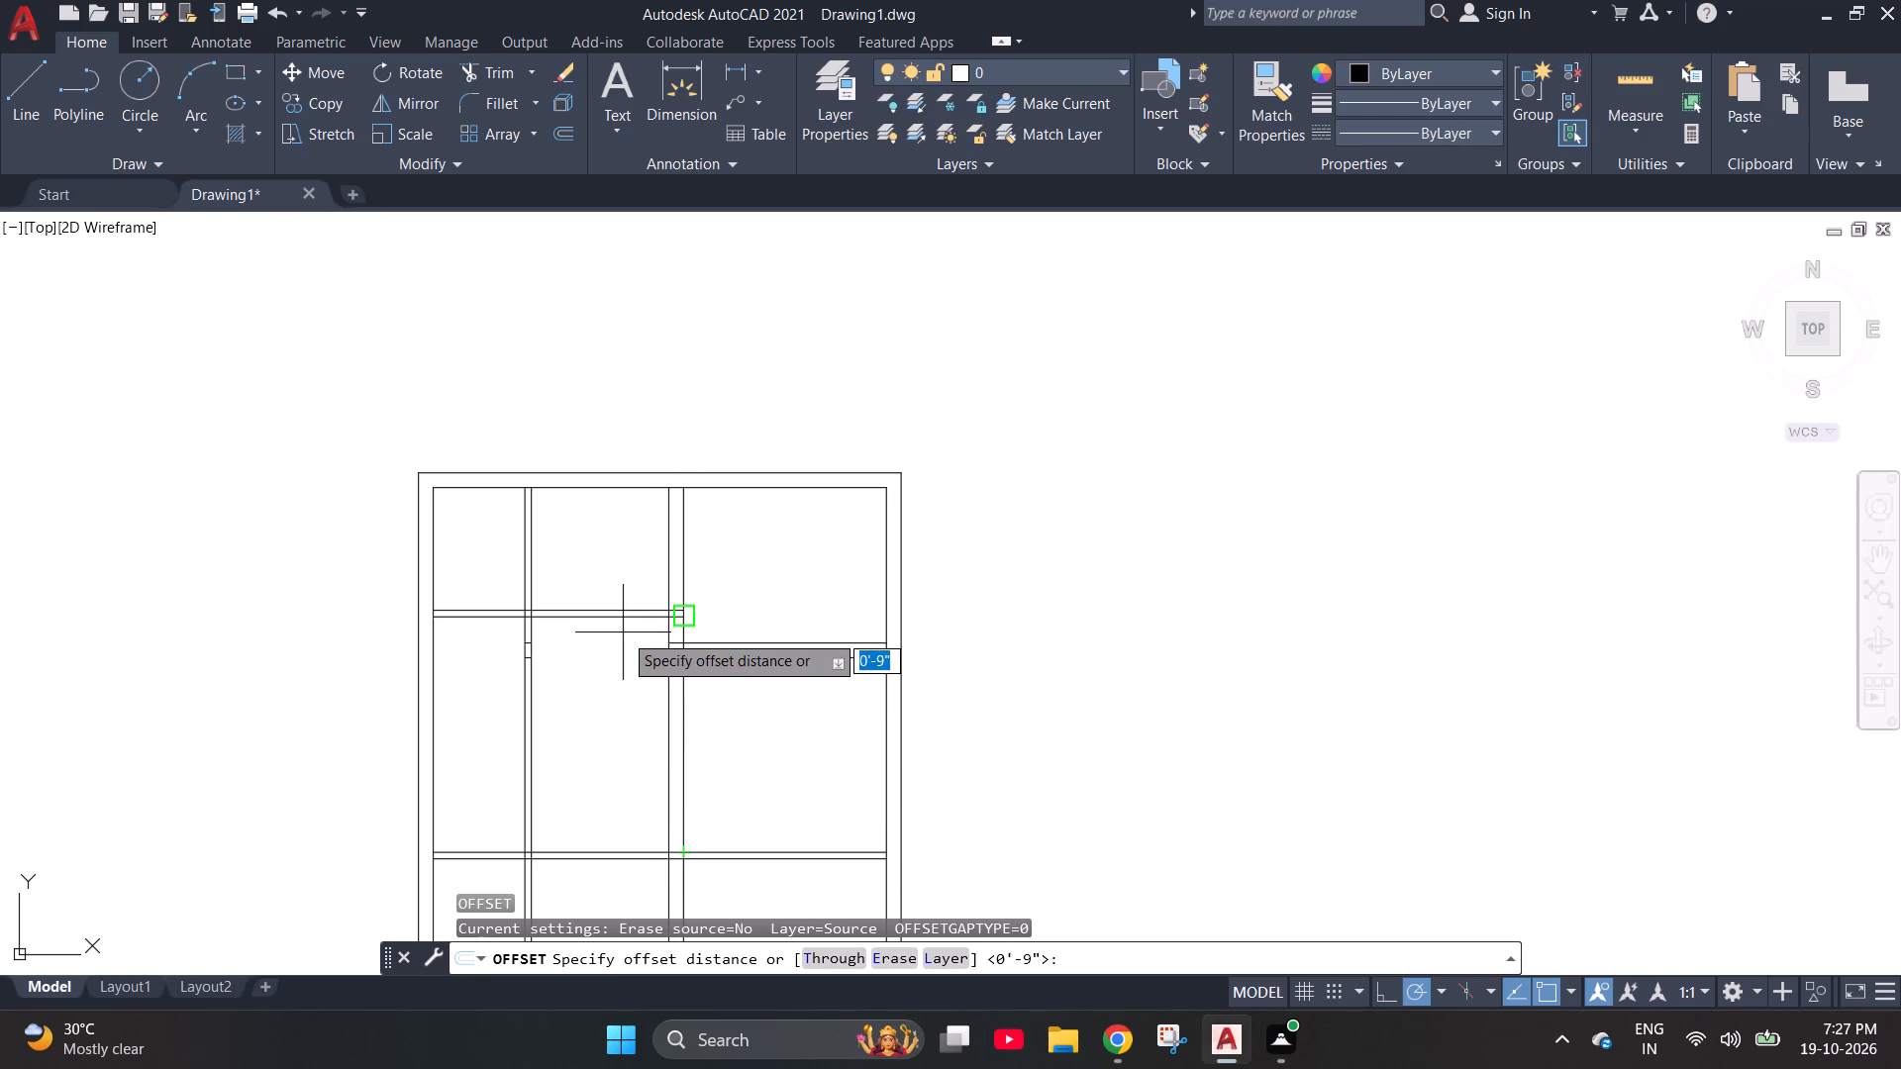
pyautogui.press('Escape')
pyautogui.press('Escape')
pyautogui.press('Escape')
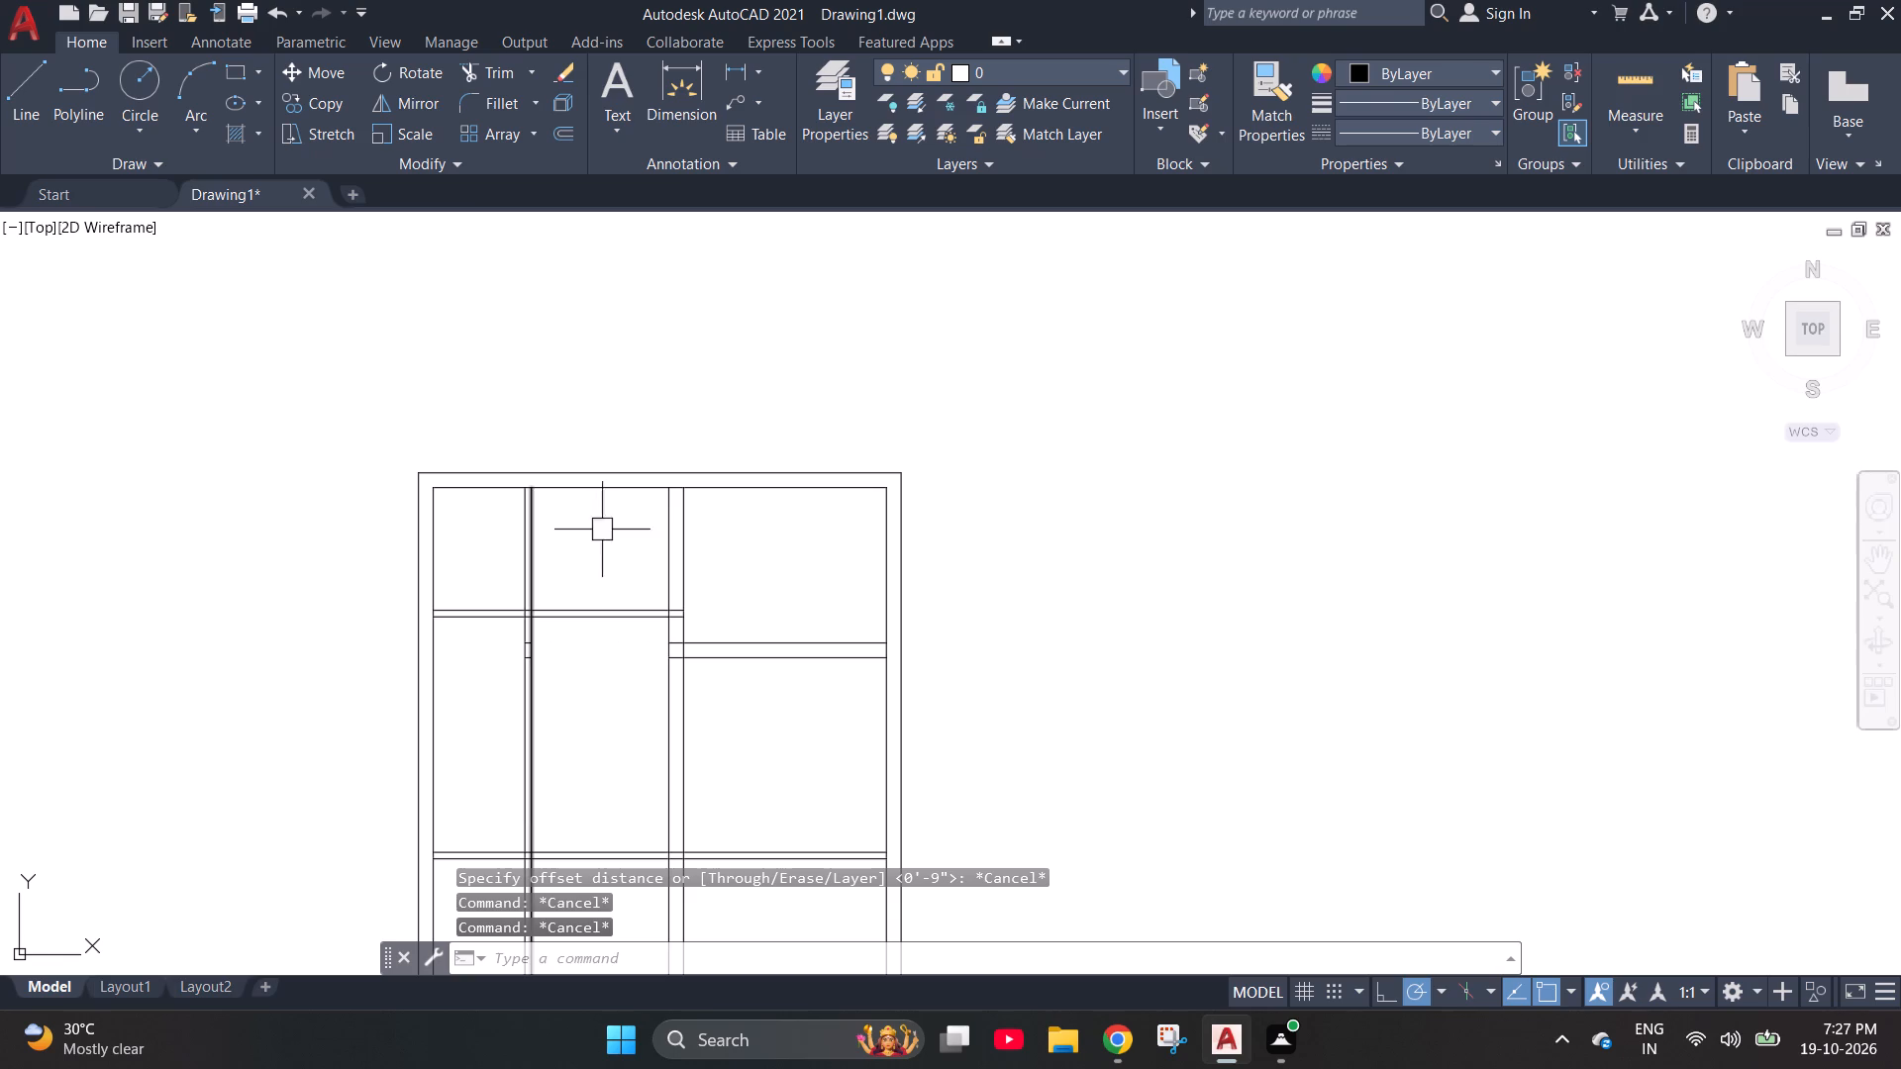
# Quick-measure the room below the new 9" horizontal partition, beside the right outer wall.
pyautogui.click(1663, 93)
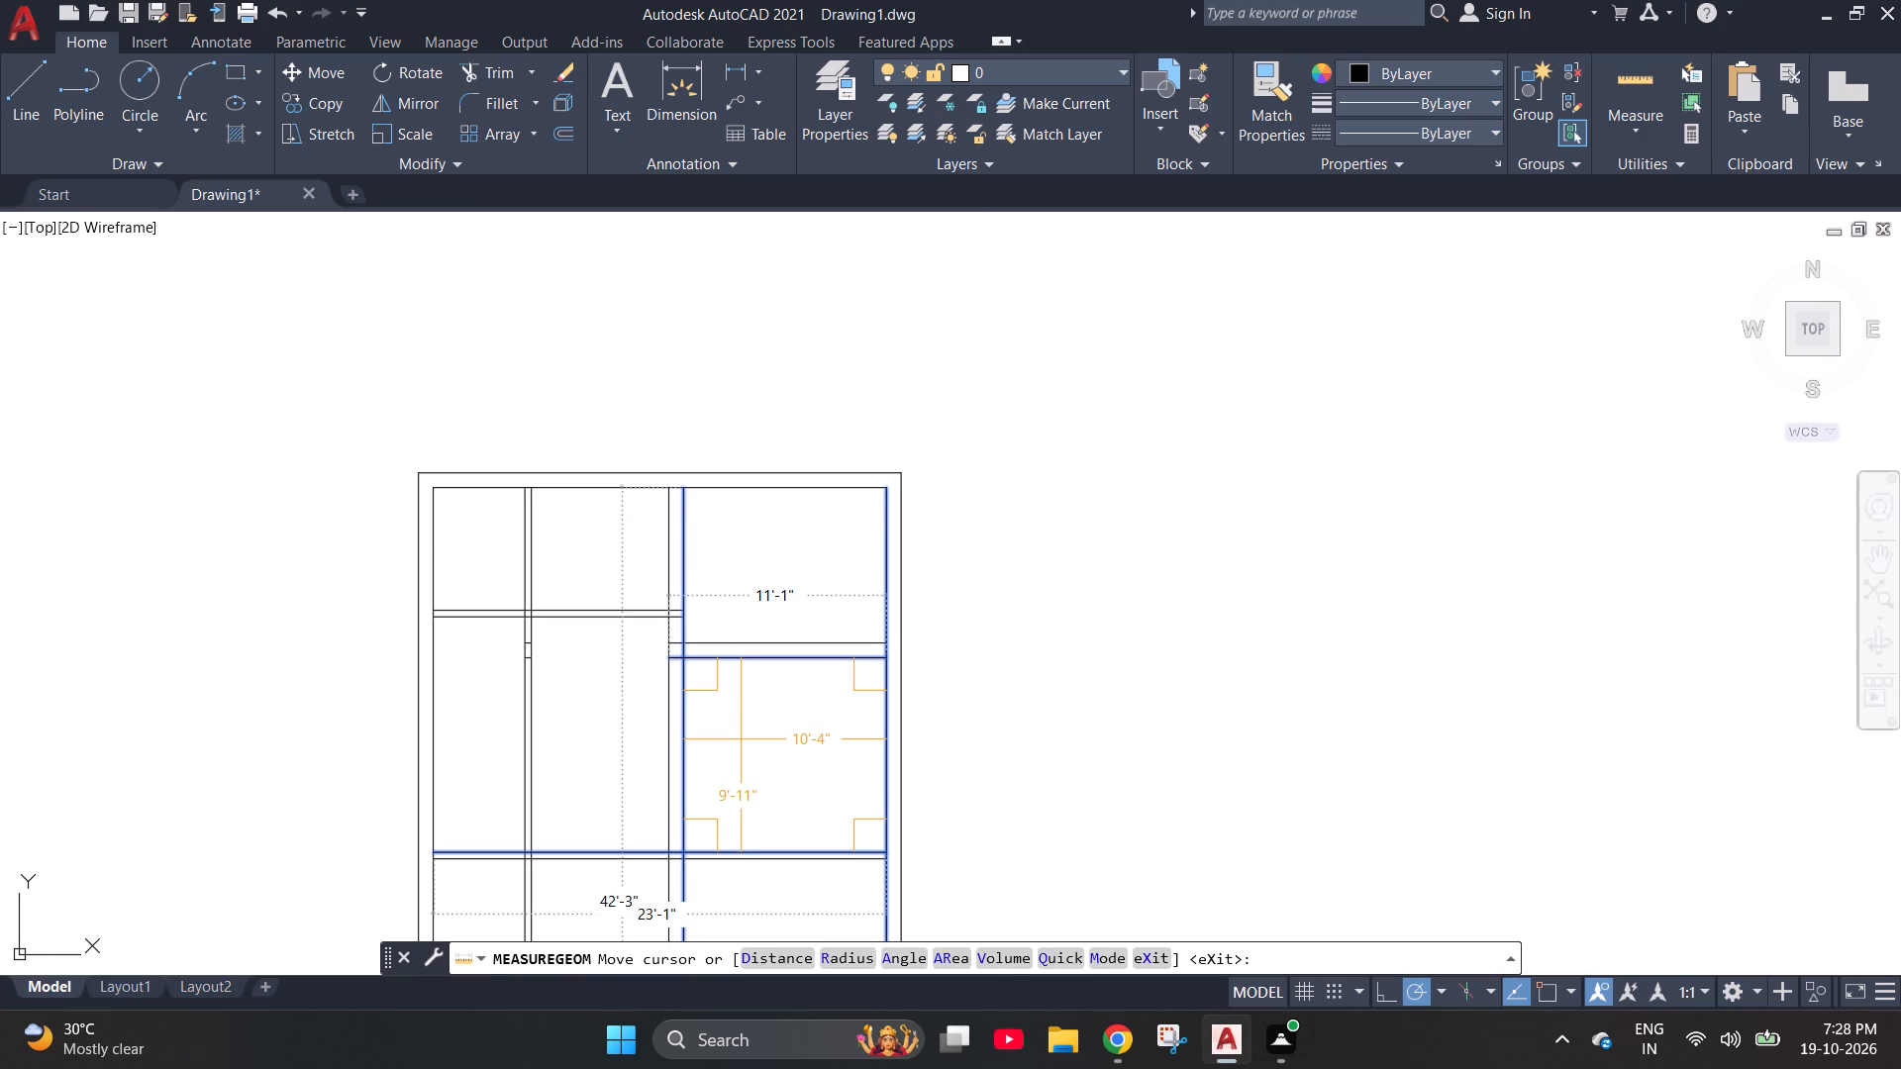
pyautogui.click(1189, 712)
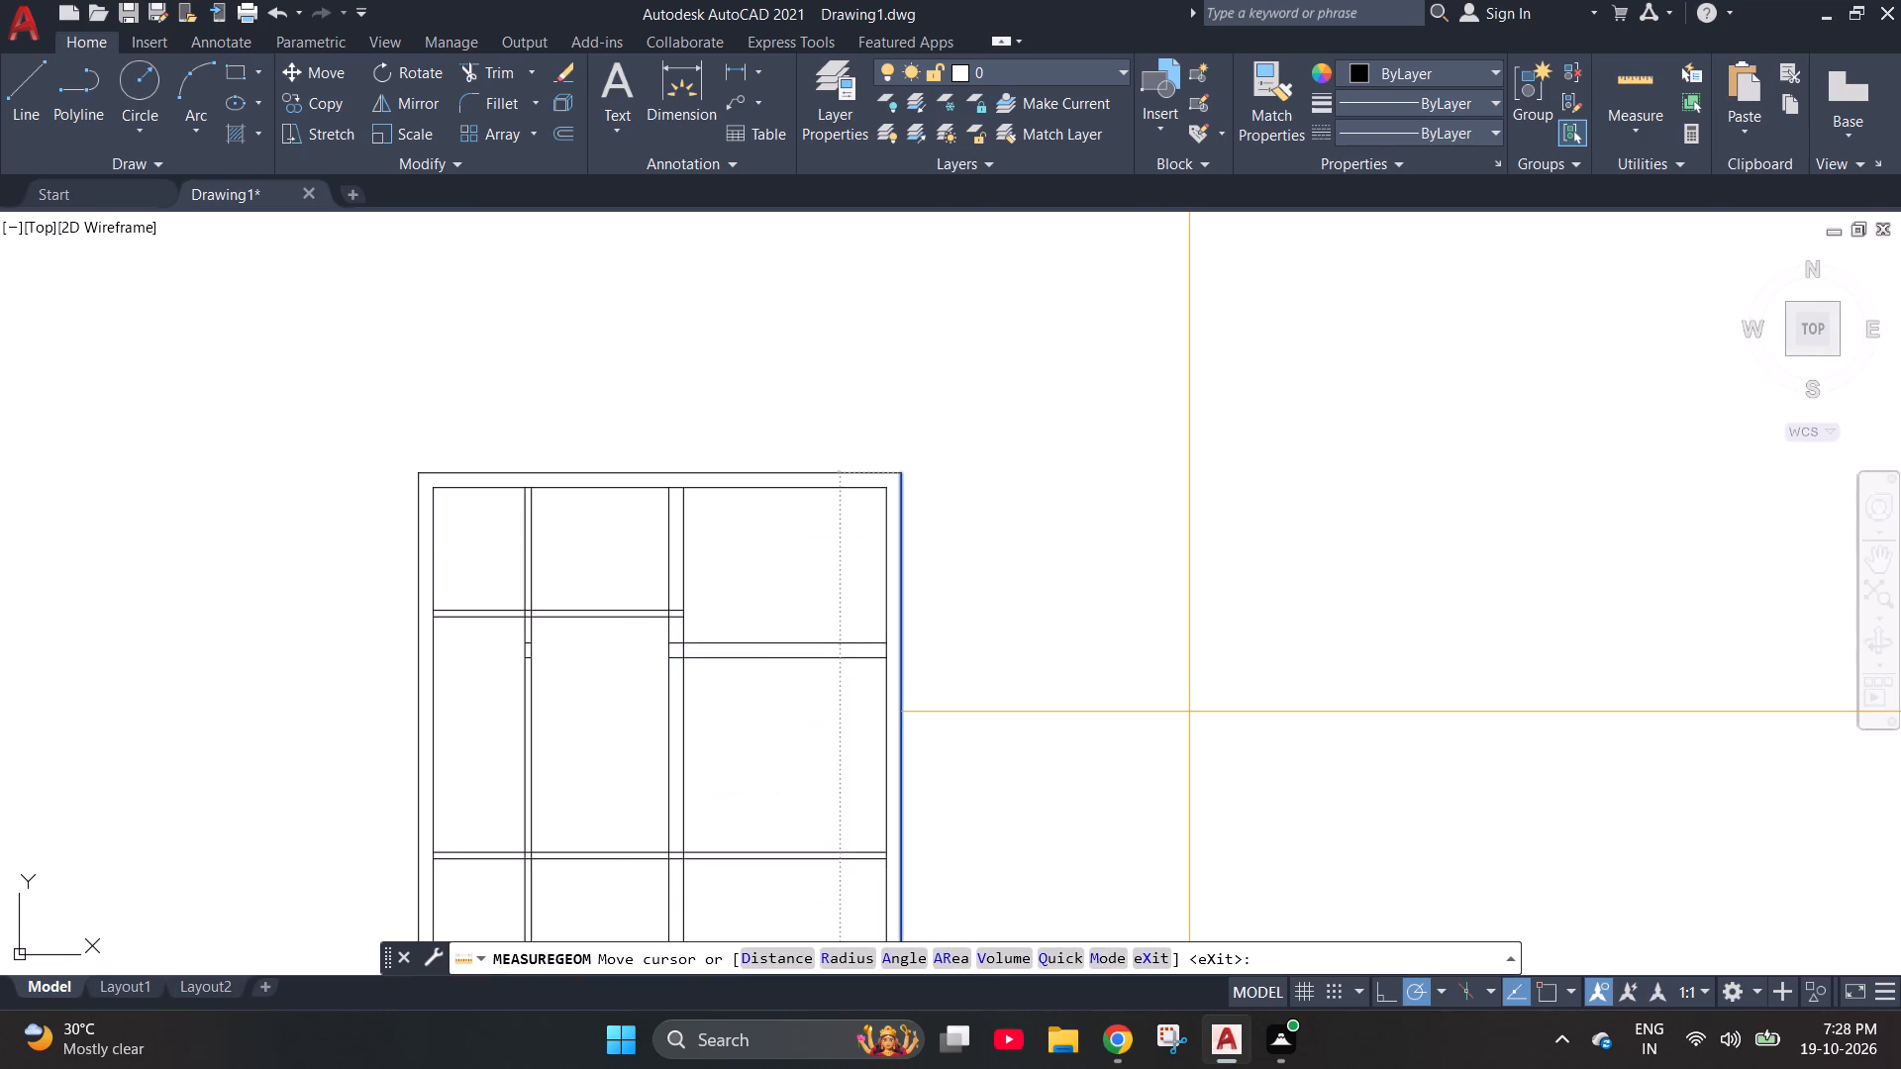
pyautogui.press('Escape')
pyautogui.press('Escape')
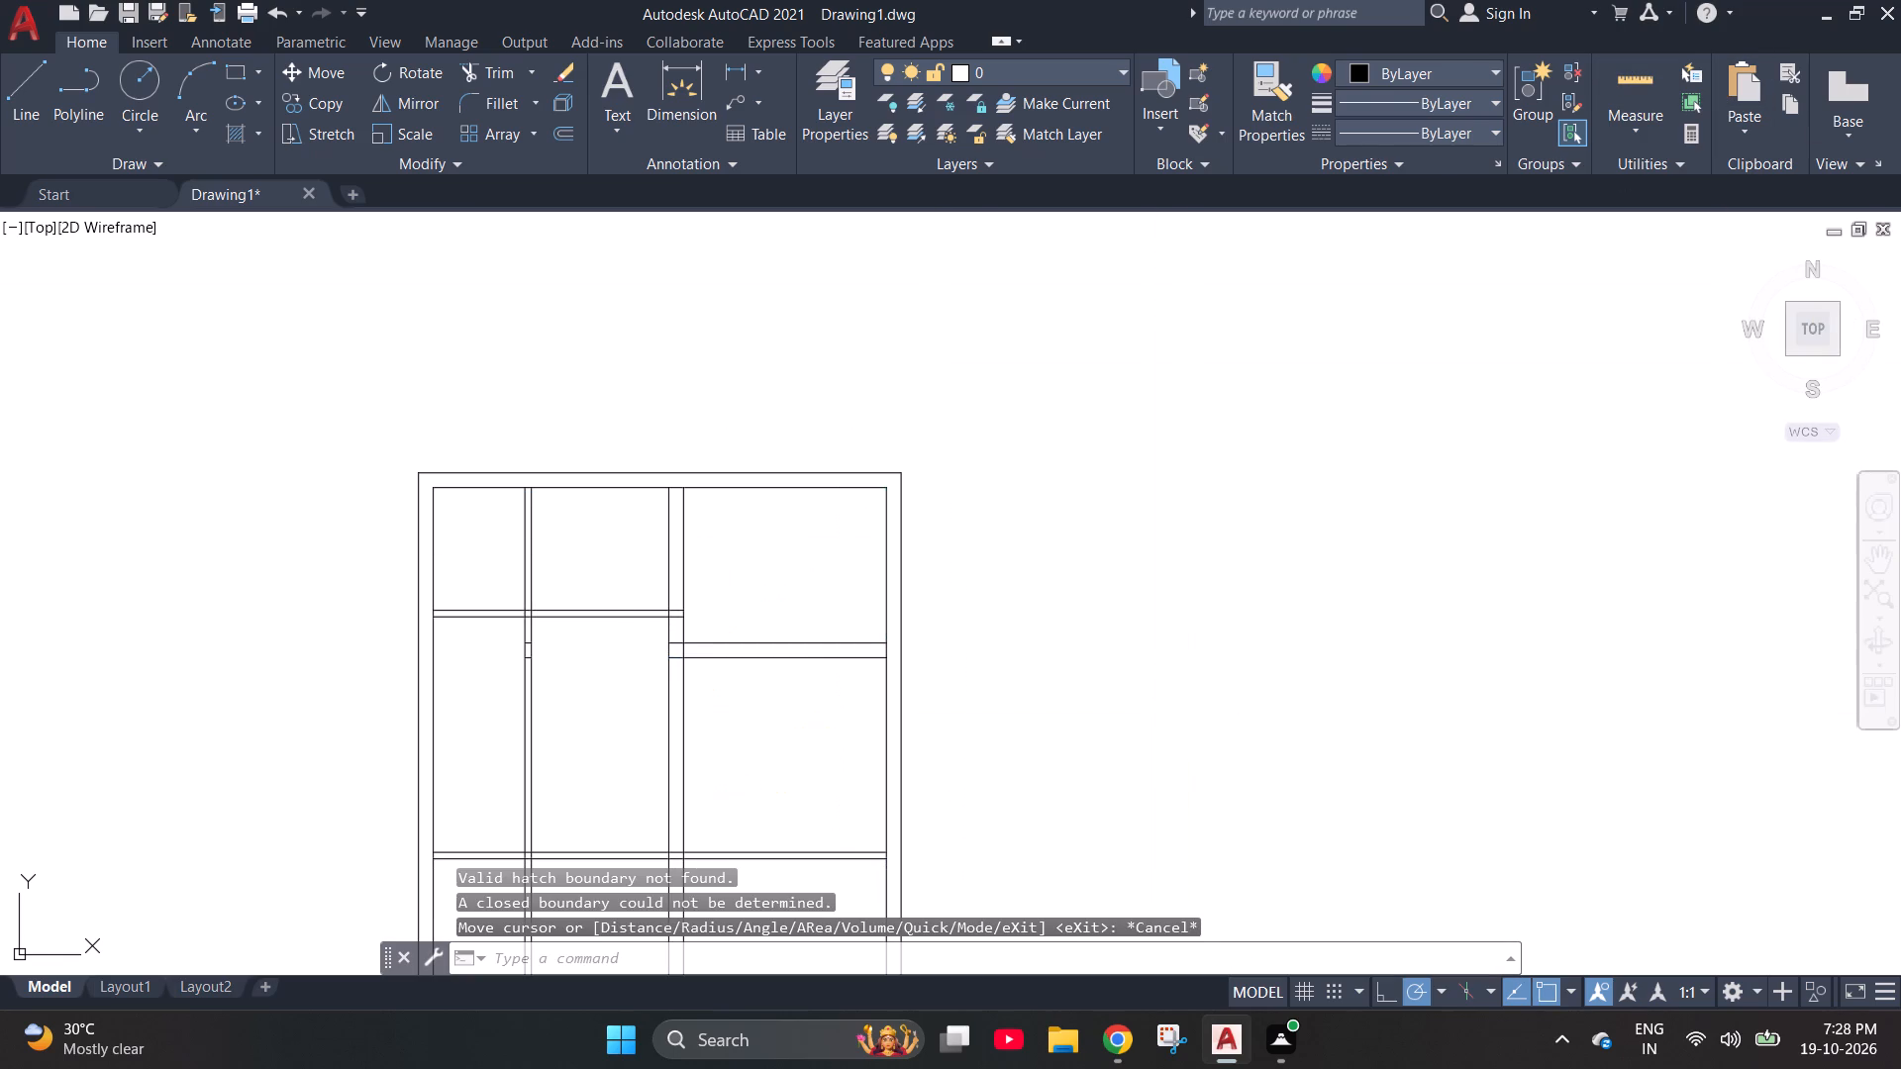
# Trim both lines of the third horizontal partition between the 9" vertical partition and the right outer wall.
pyautogui.scroll(-2, 562, 501)
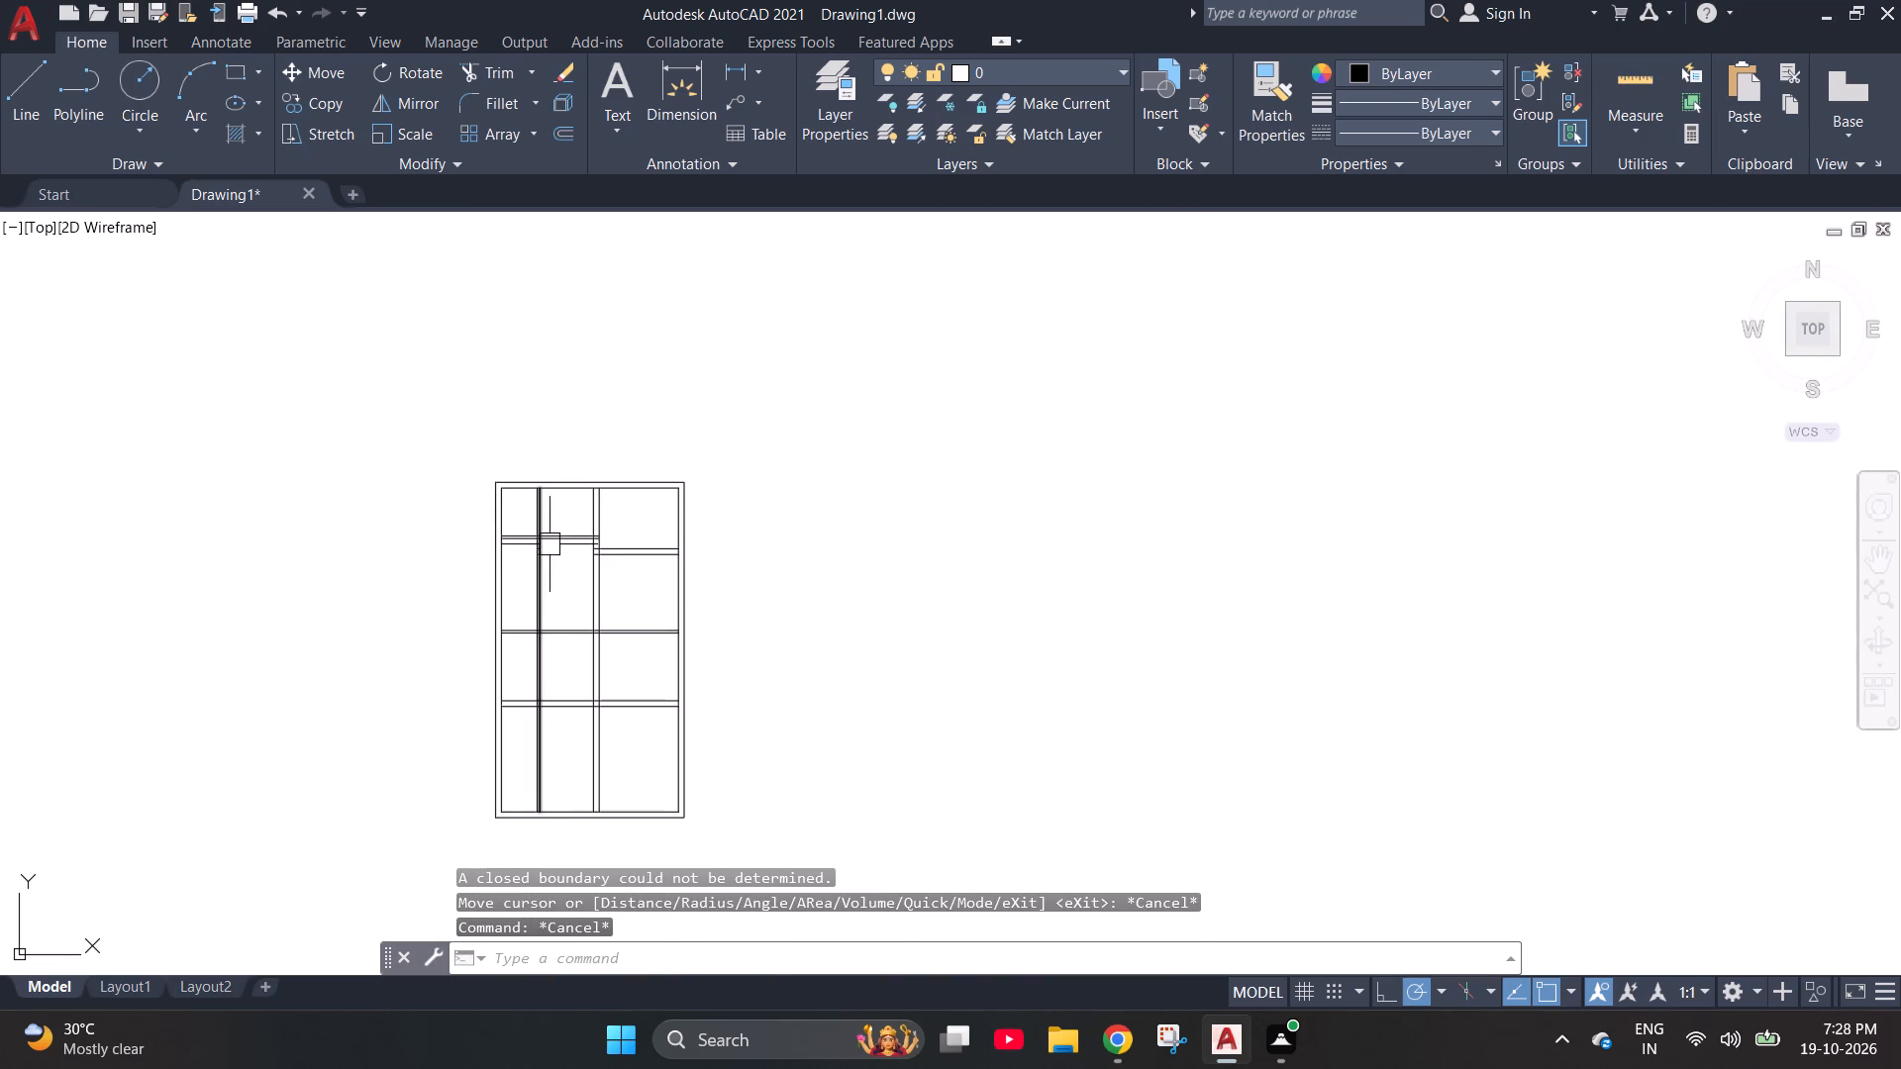
pyautogui.scroll(2, 615, 733)
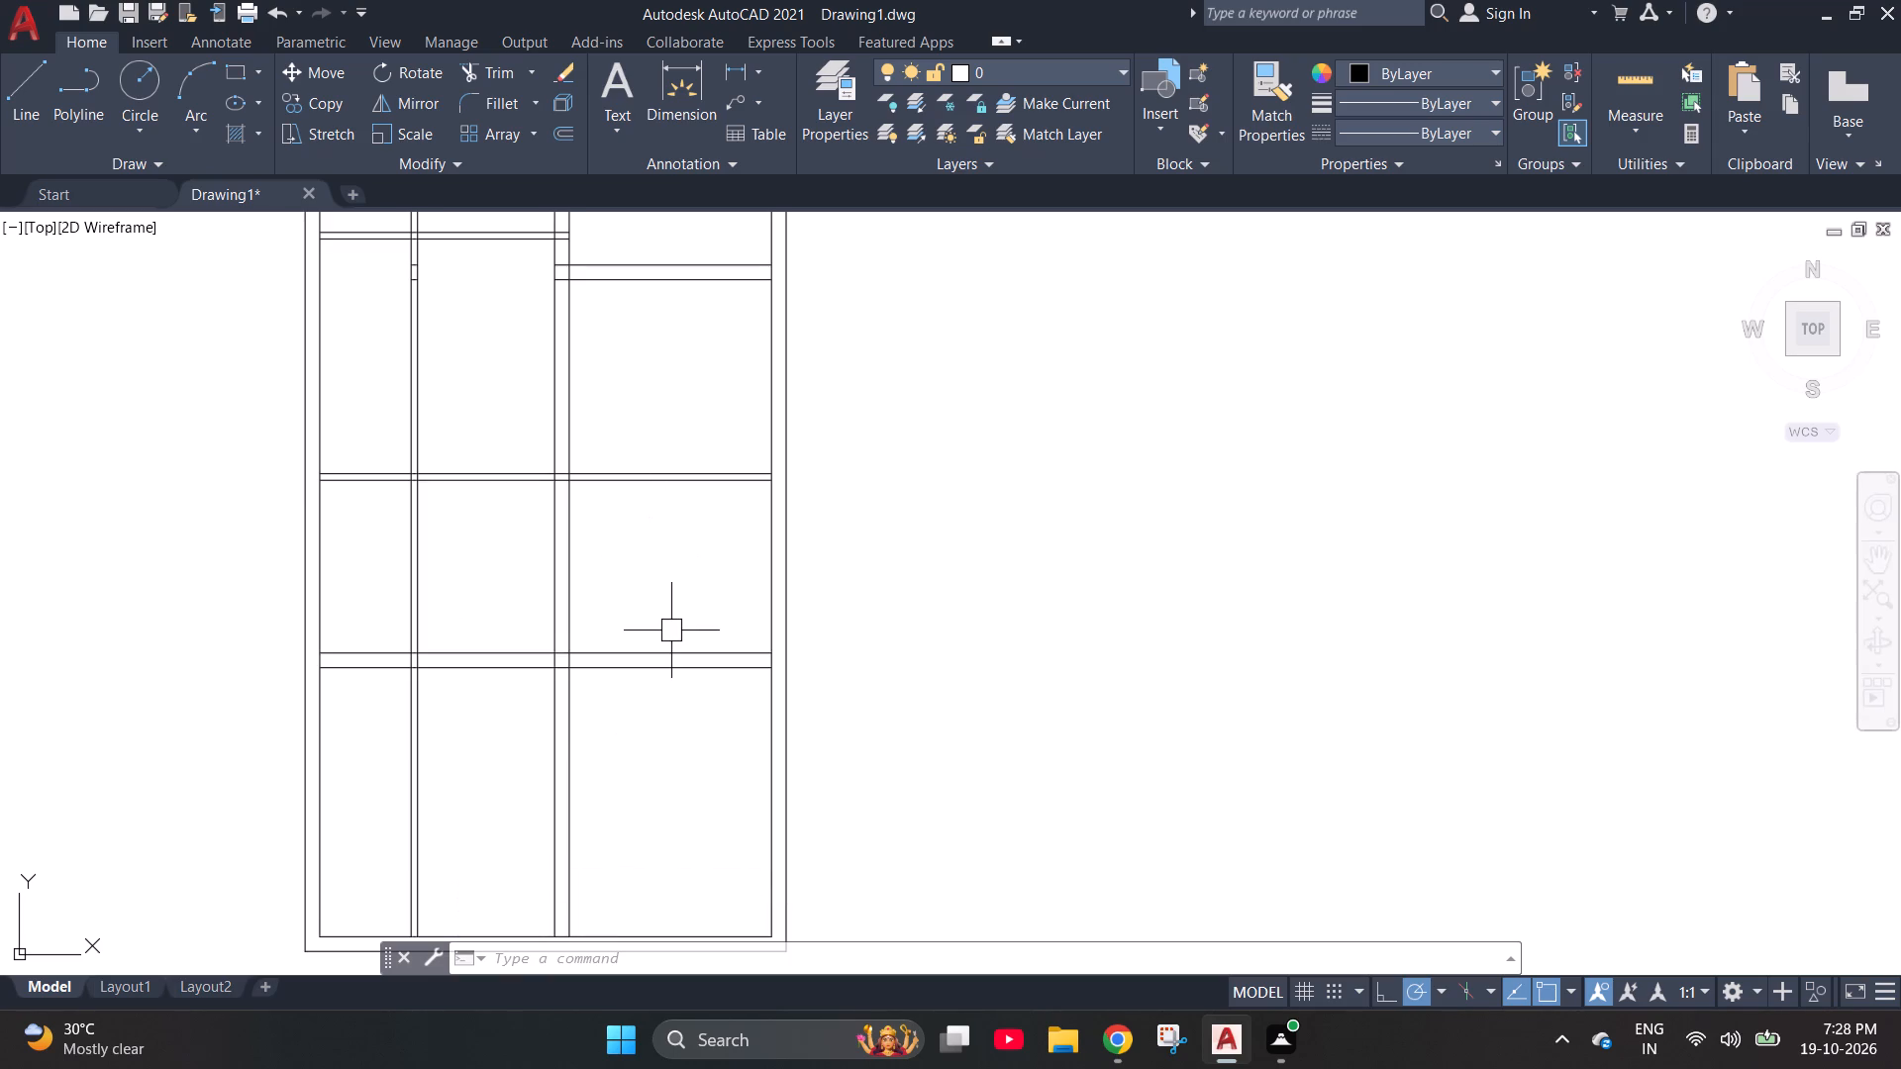
pyautogui.write('tr')
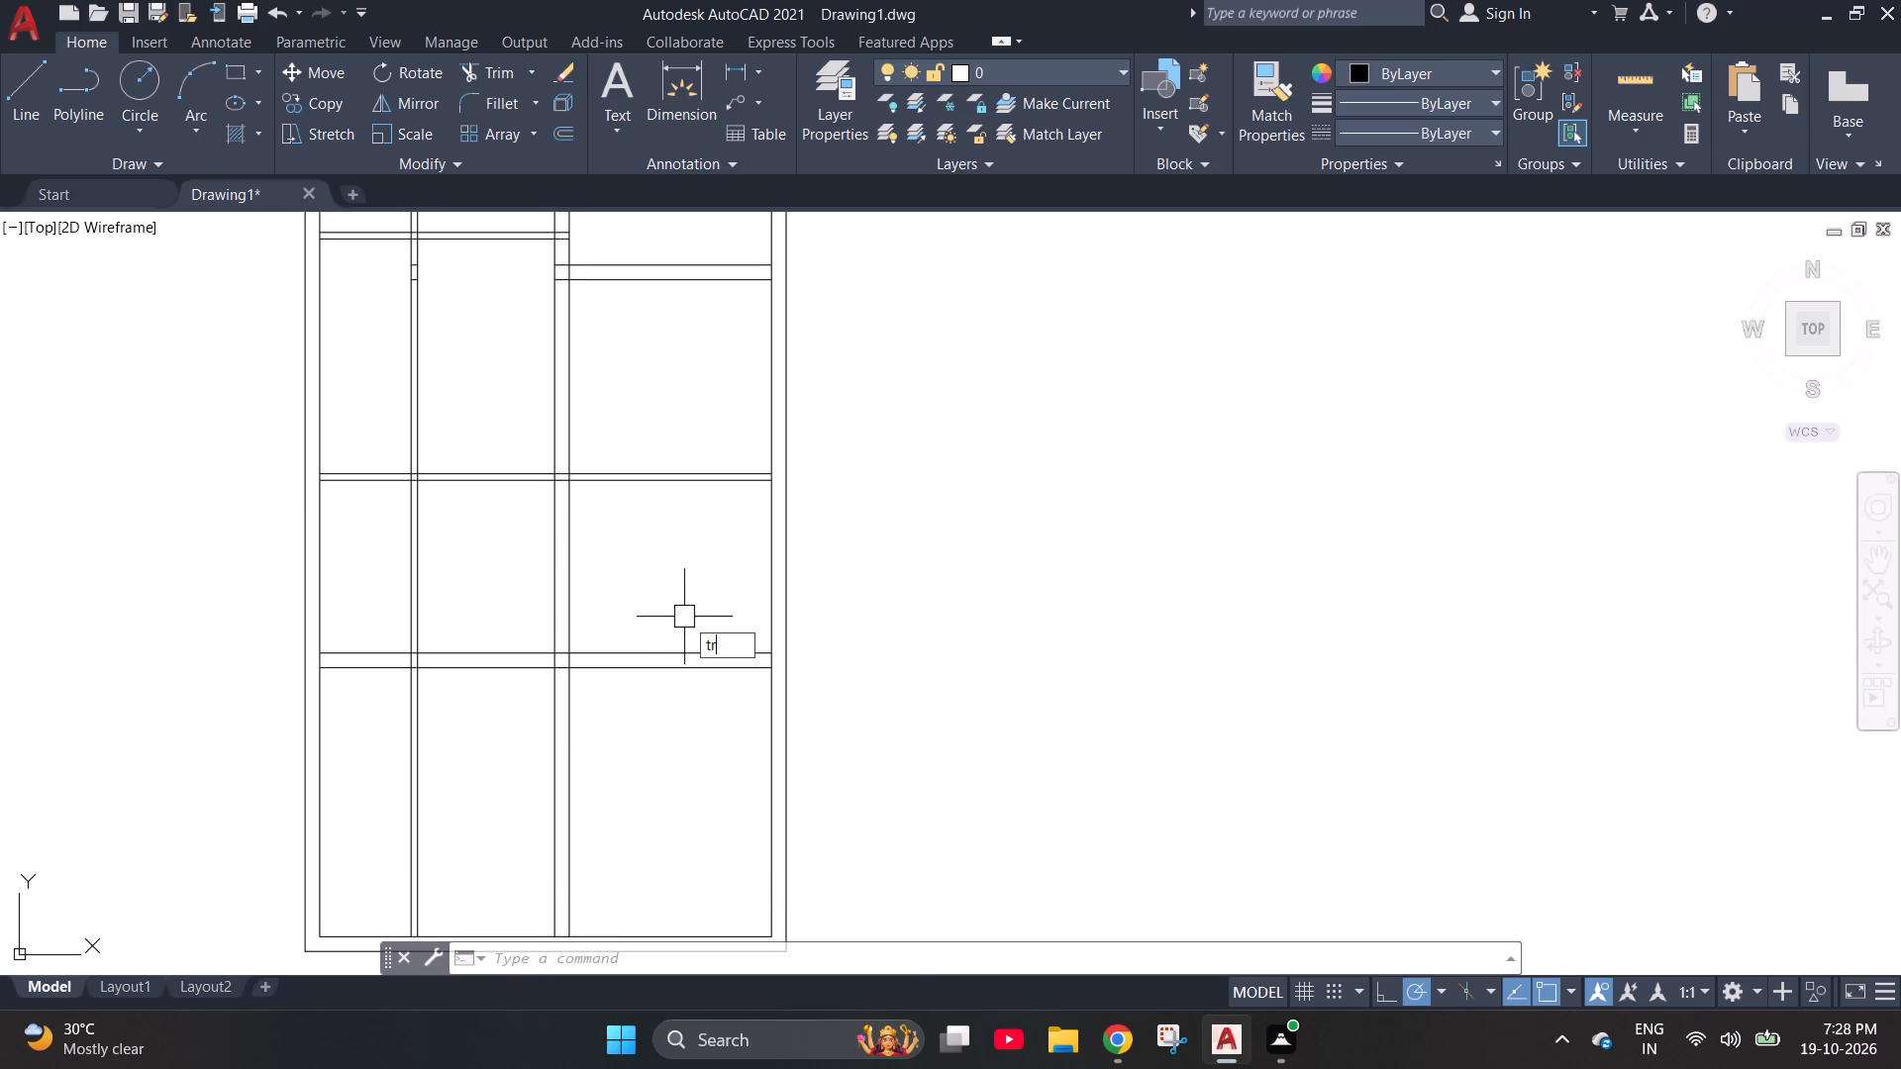
pyautogui.press('Return')
pyautogui.click(684, 617)
pyautogui.click(653, 764)
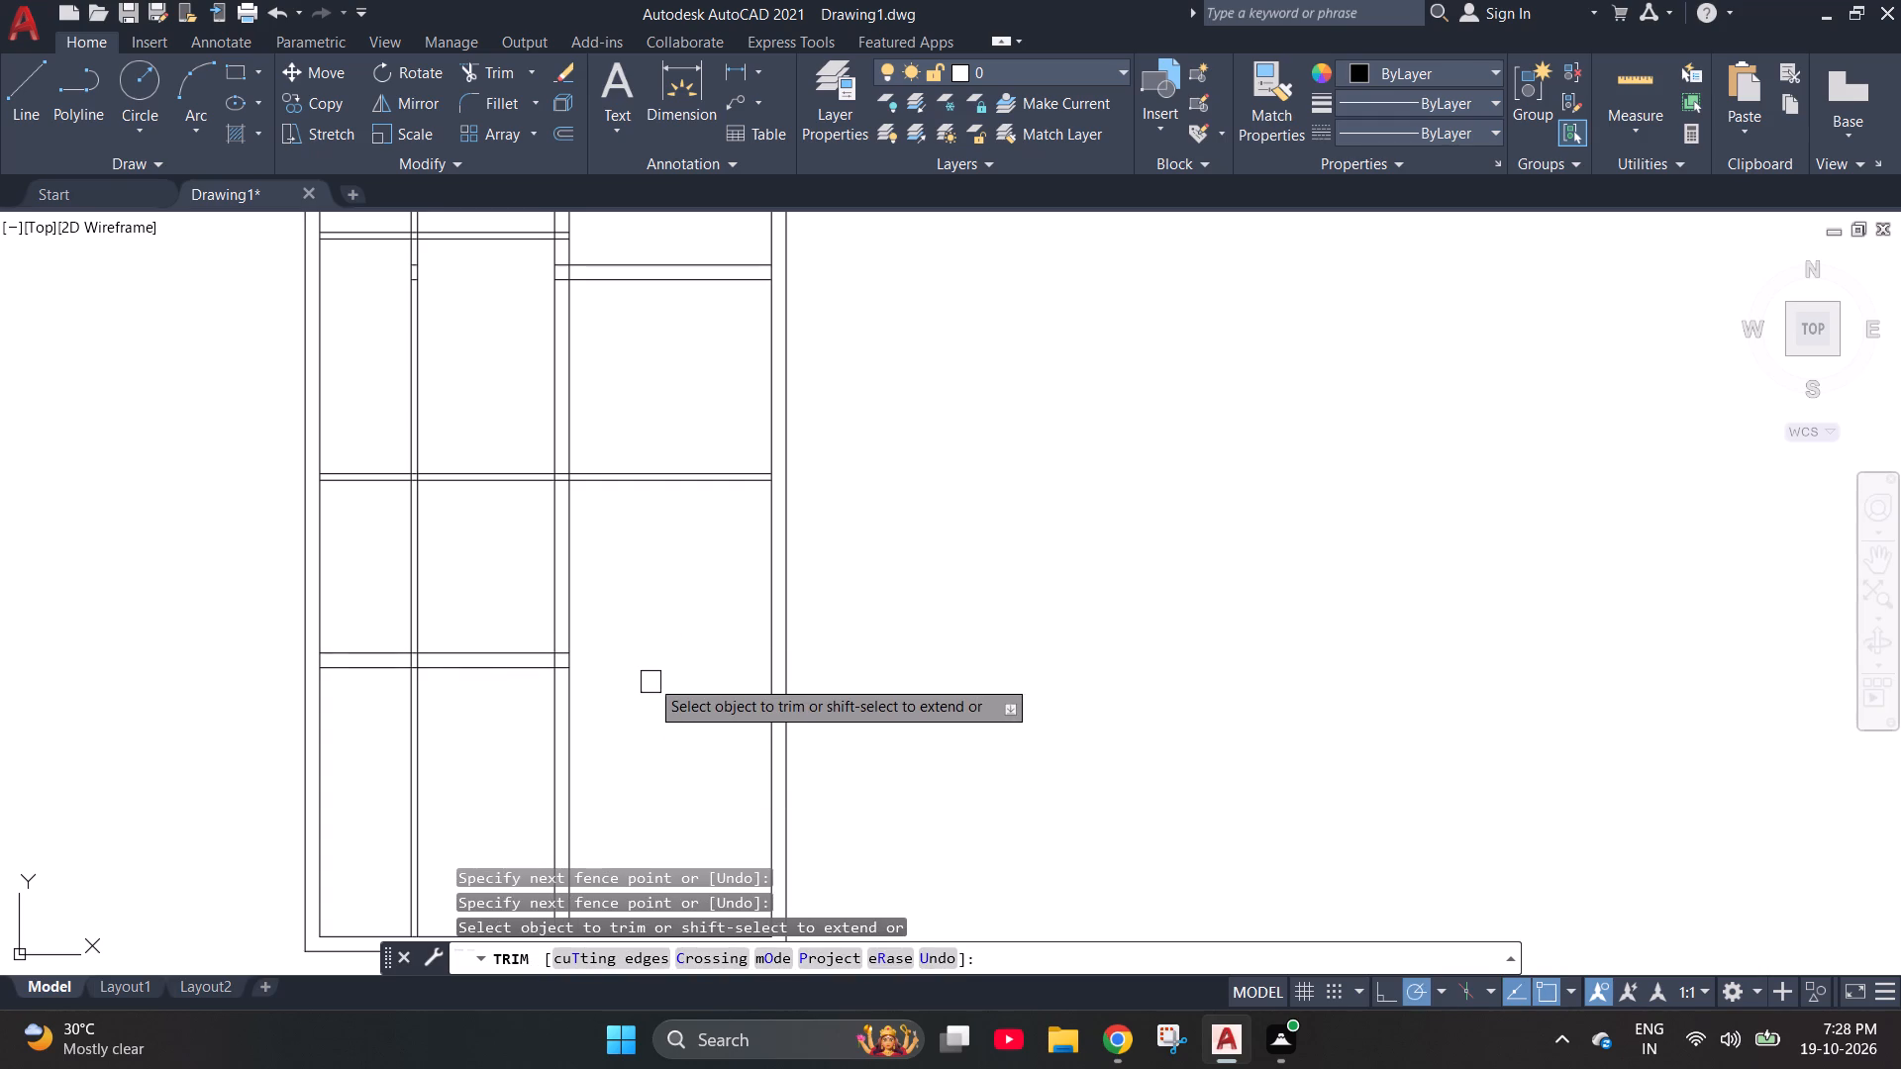
# Trim the 4" vertical partition out of the rooms above the third horizontal partition, including the short leftover lines between its two sides.
pyautogui.moveTo(372, 538); pyautogui.dragTo(465, 550)
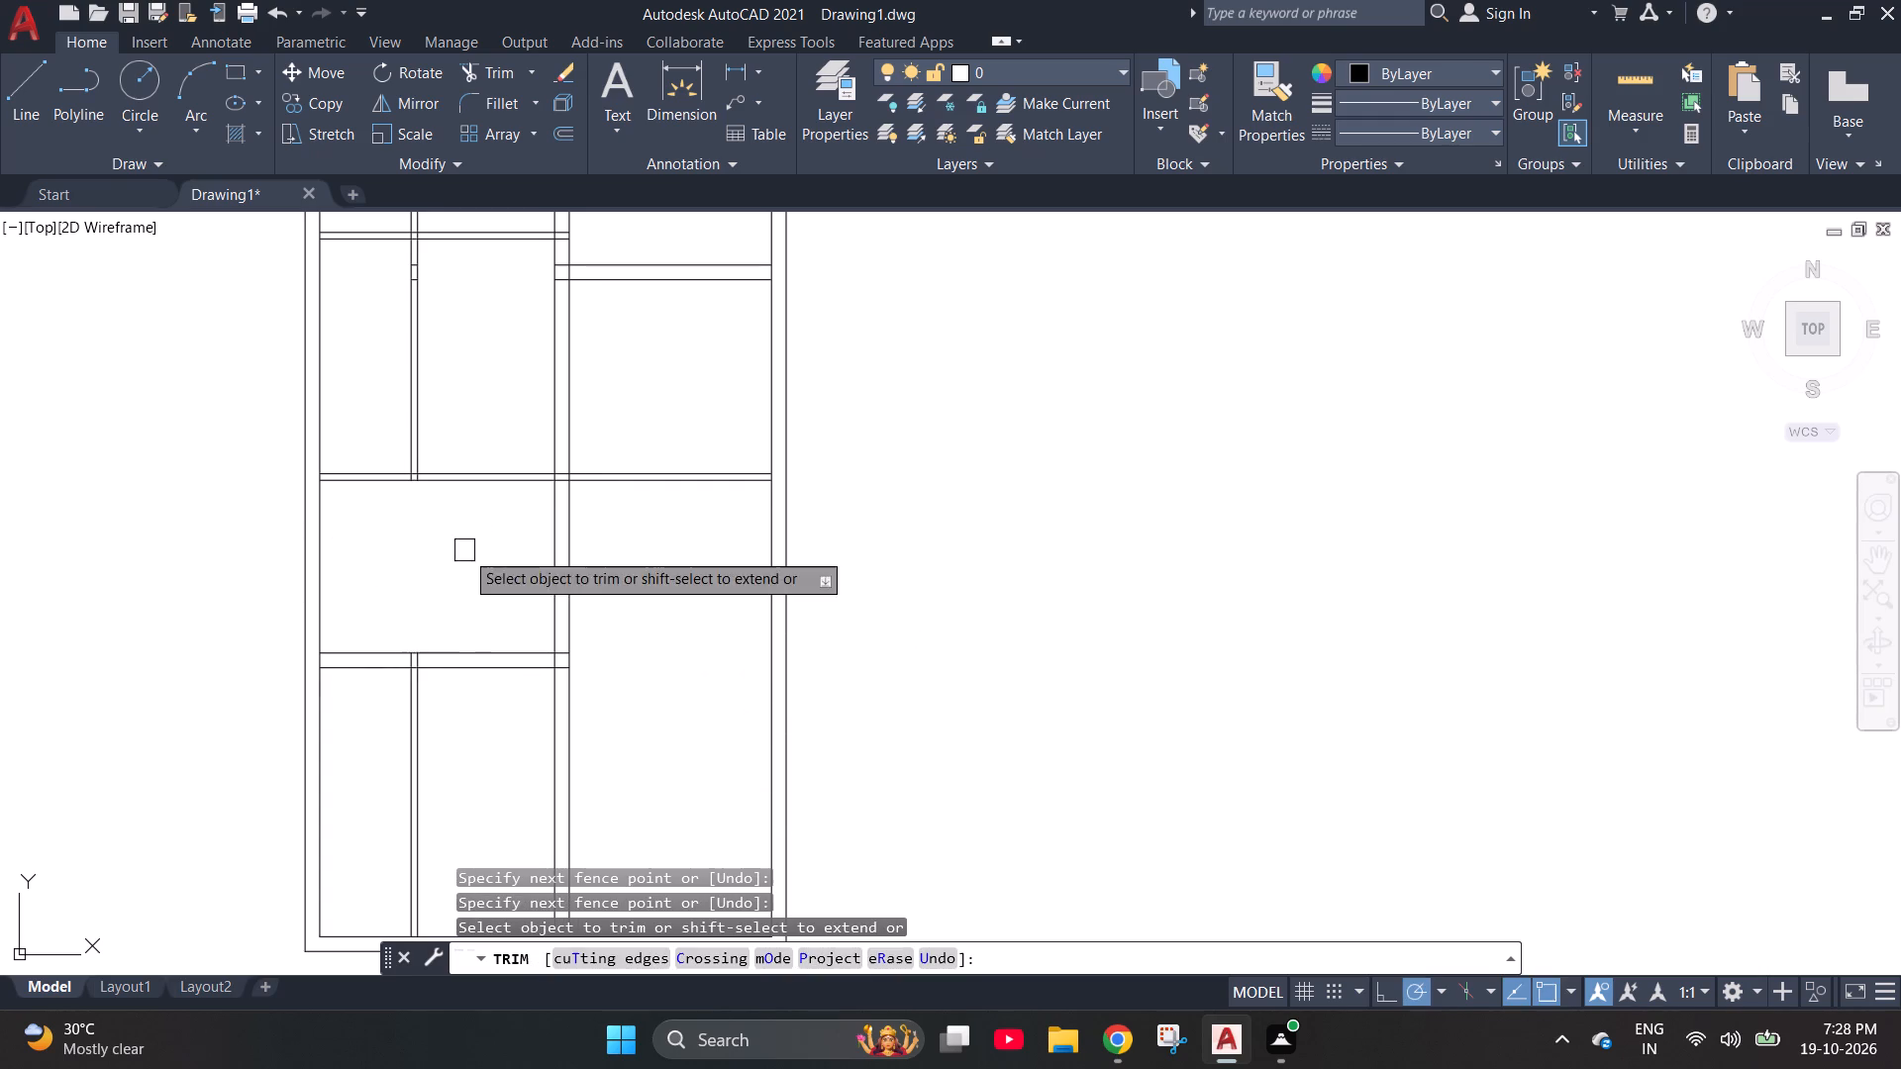
pyautogui.moveTo(380, 347); pyautogui.dragTo(504, 354)
pyautogui.scroll(-1, 480, 605)
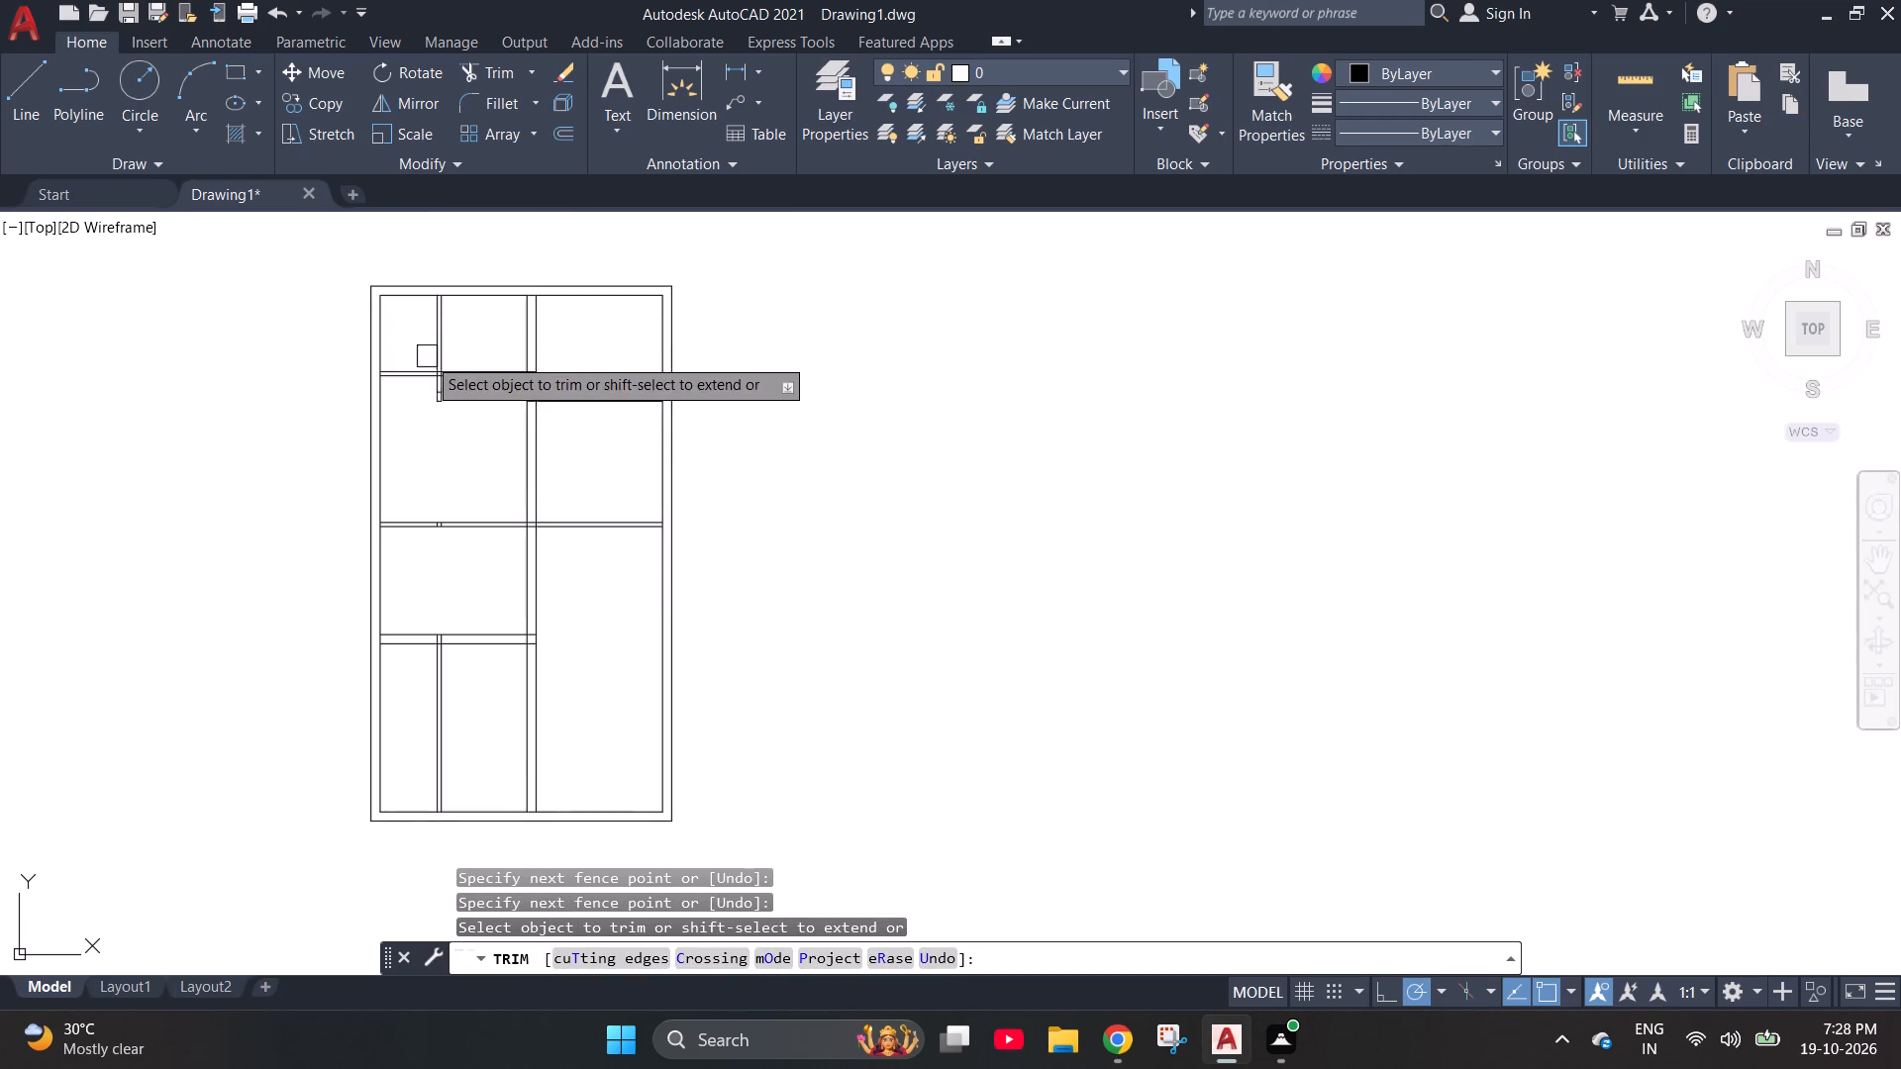
pyautogui.scroll(2, 428, 357)
pyautogui.moveTo(431, 416); pyautogui.dragTo(563, 473)
pyautogui.moveTo(472, 504); pyautogui.dragTo(440, 425)
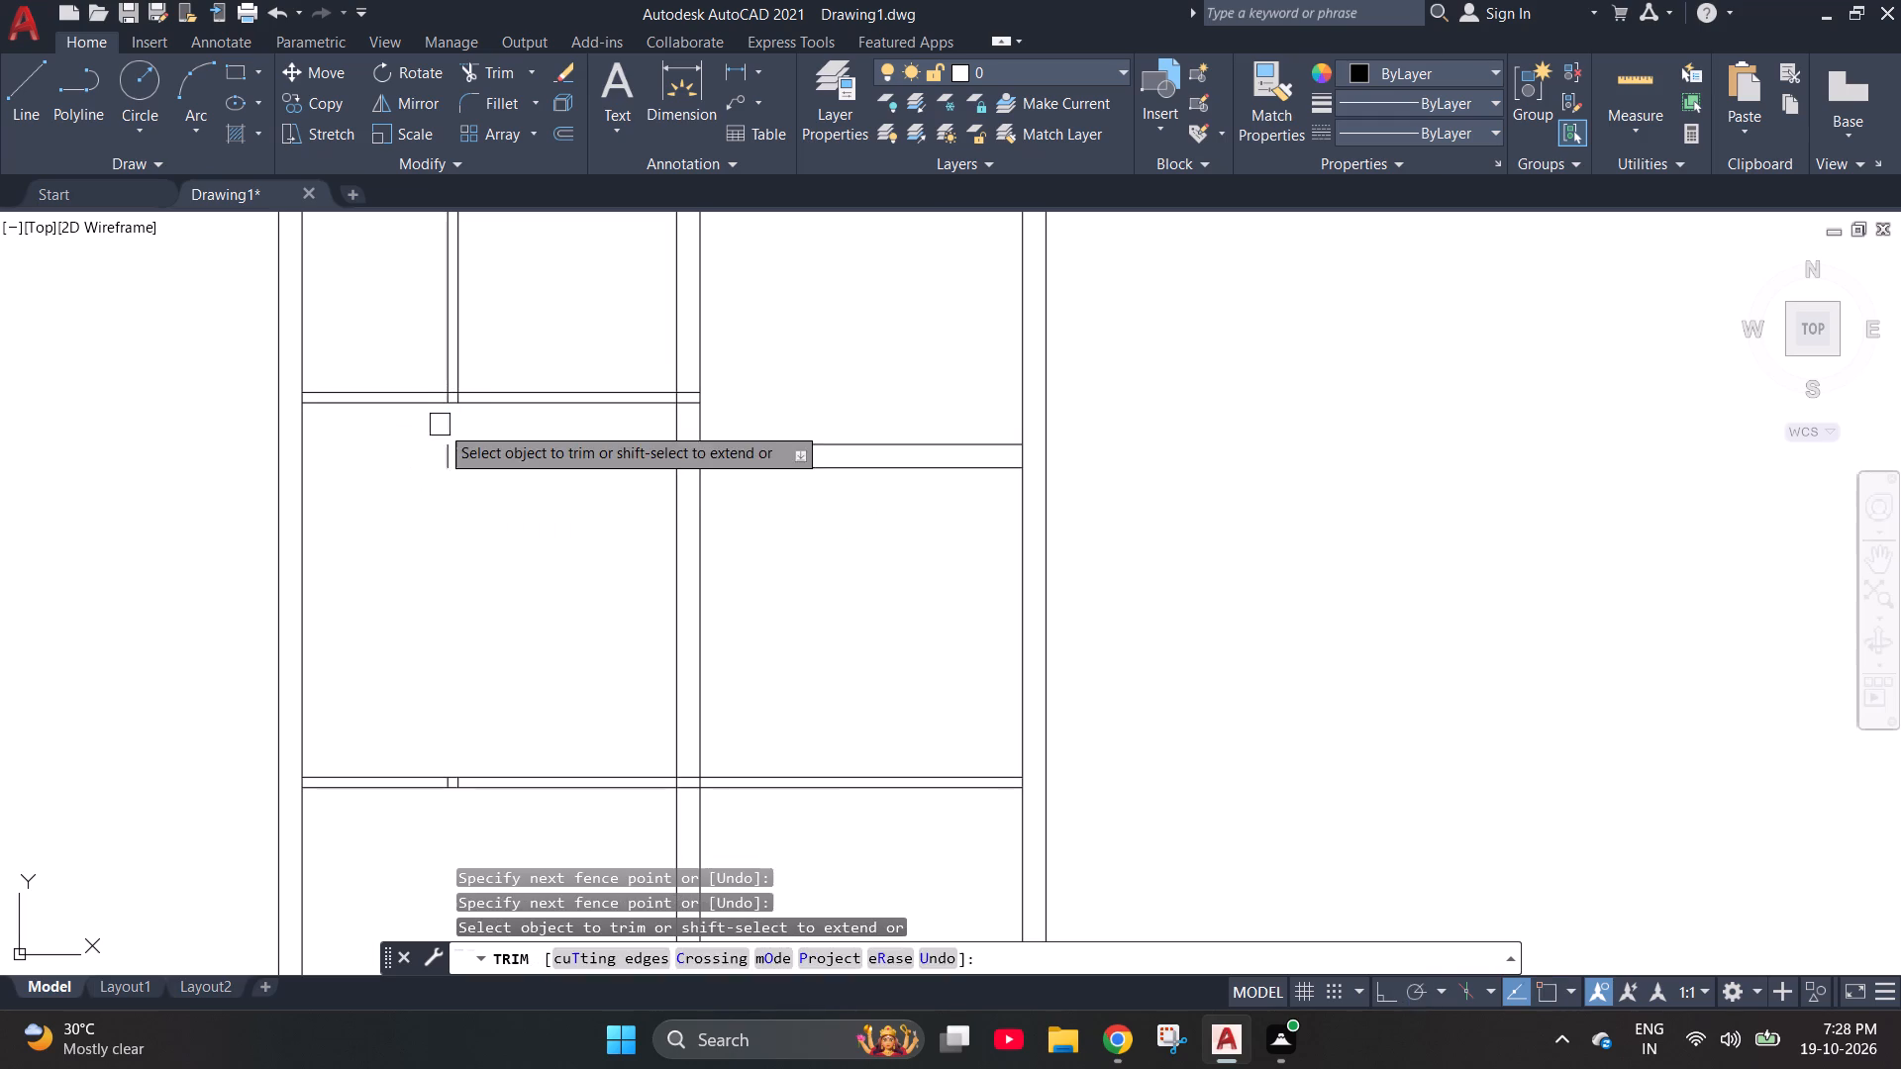
pyautogui.moveTo(399, 455); pyautogui.dragTo(565, 460)
pyautogui.moveTo(383, 272); pyautogui.dragTo(495, 297)
# Trim the short leftover pieces of the 4" vertical partition inside the first and second horizontal partitions.
pyautogui.scroll(-2, 501, 491)
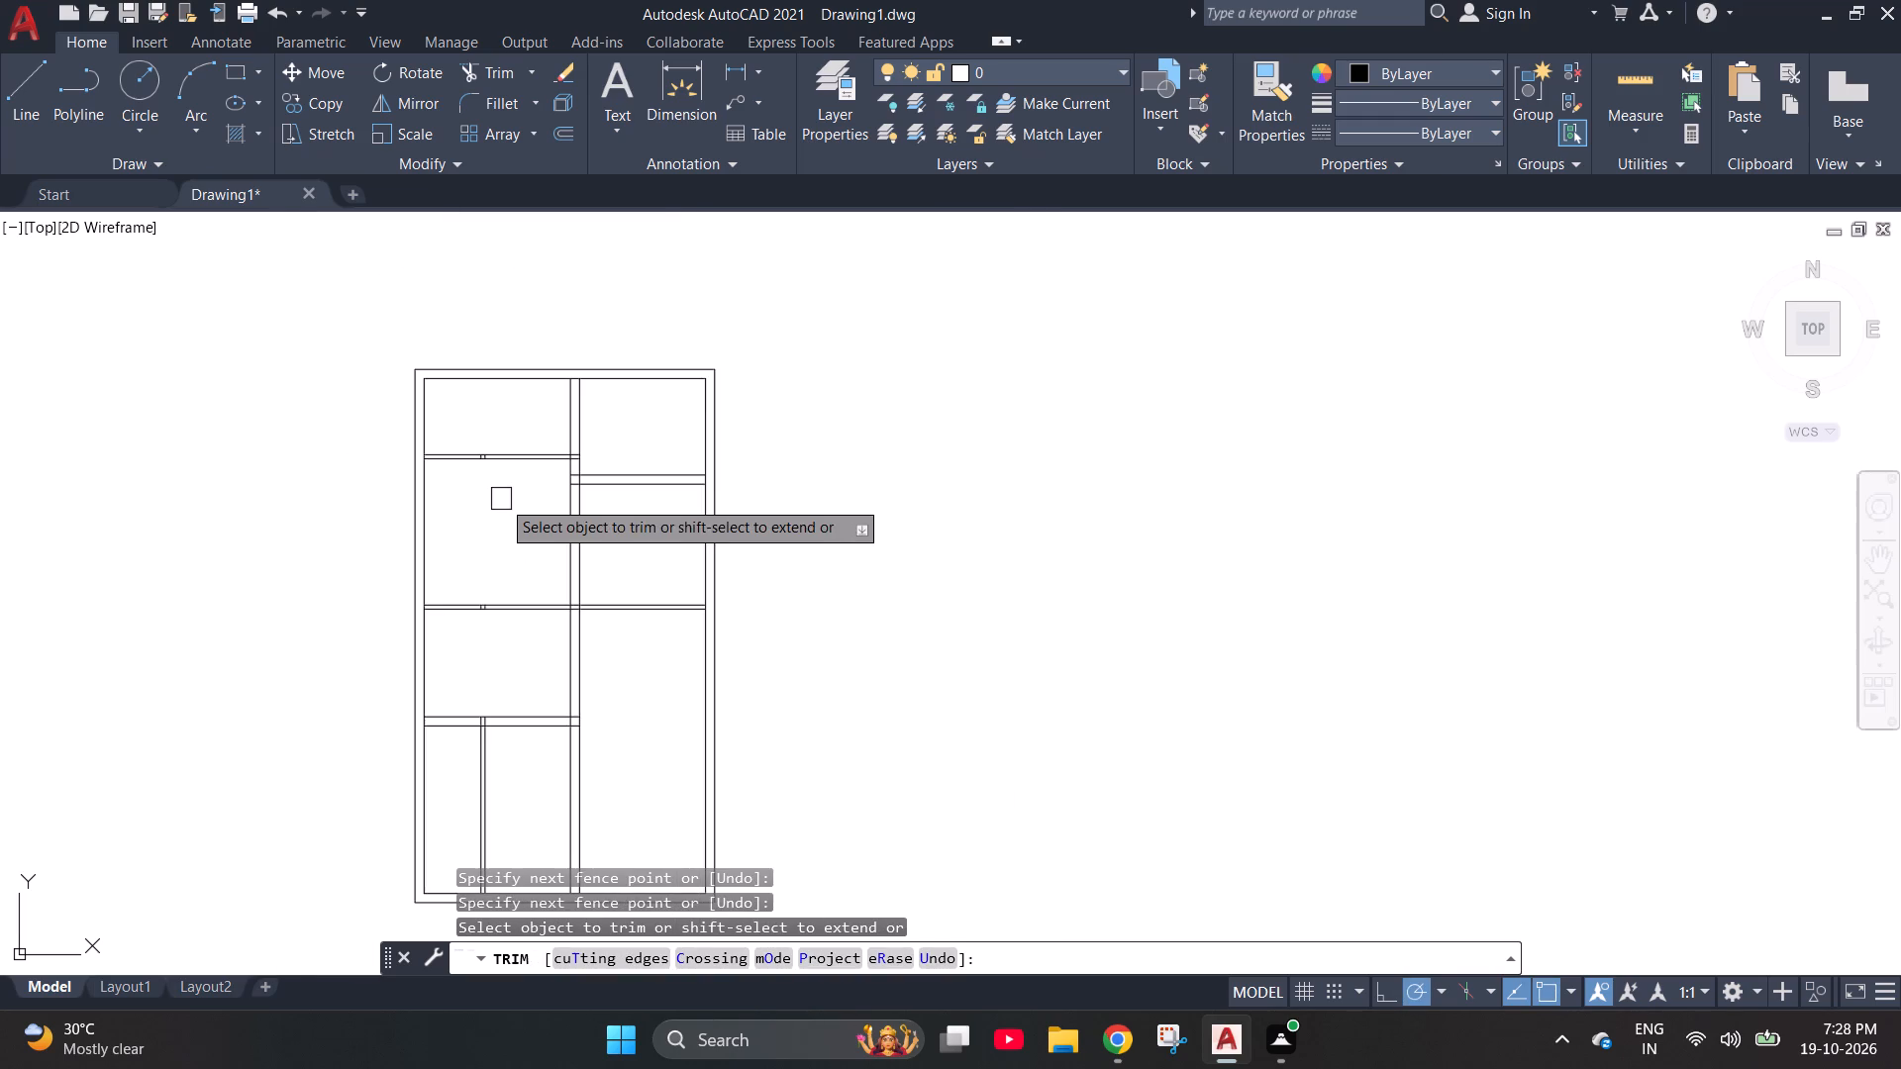
pyautogui.scroll(4, 475, 400)
pyautogui.scroll(4, 480, 795)
pyautogui.moveTo(522, 614); pyautogui.dragTo(822, 640)
pyautogui.scroll(-5, 407, 284)
pyautogui.scroll(-2, 548, 799)
pyautogui.scroll(4, 504, 860)
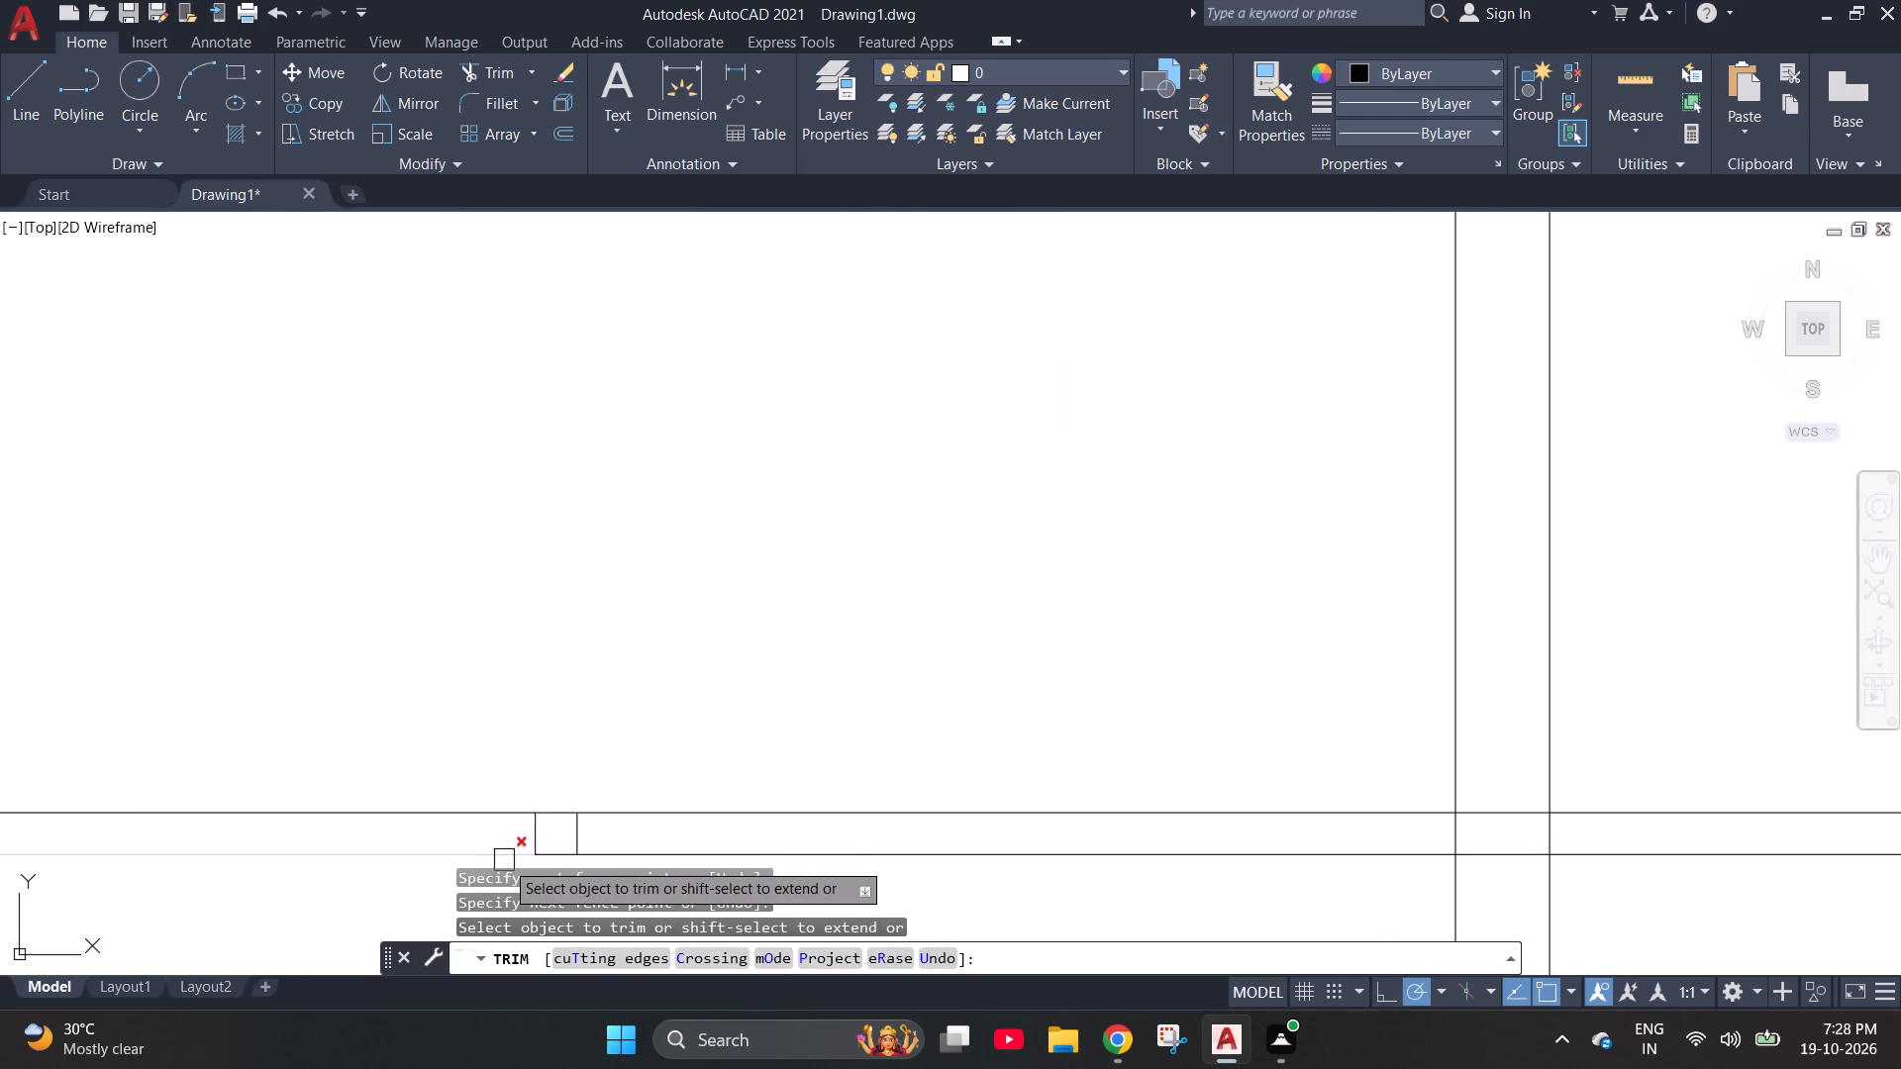
pyautogui.scroll(6, 604, 897)
pyautogui.moveTo(307, 774); pyautogui.dragTo(629, 790)
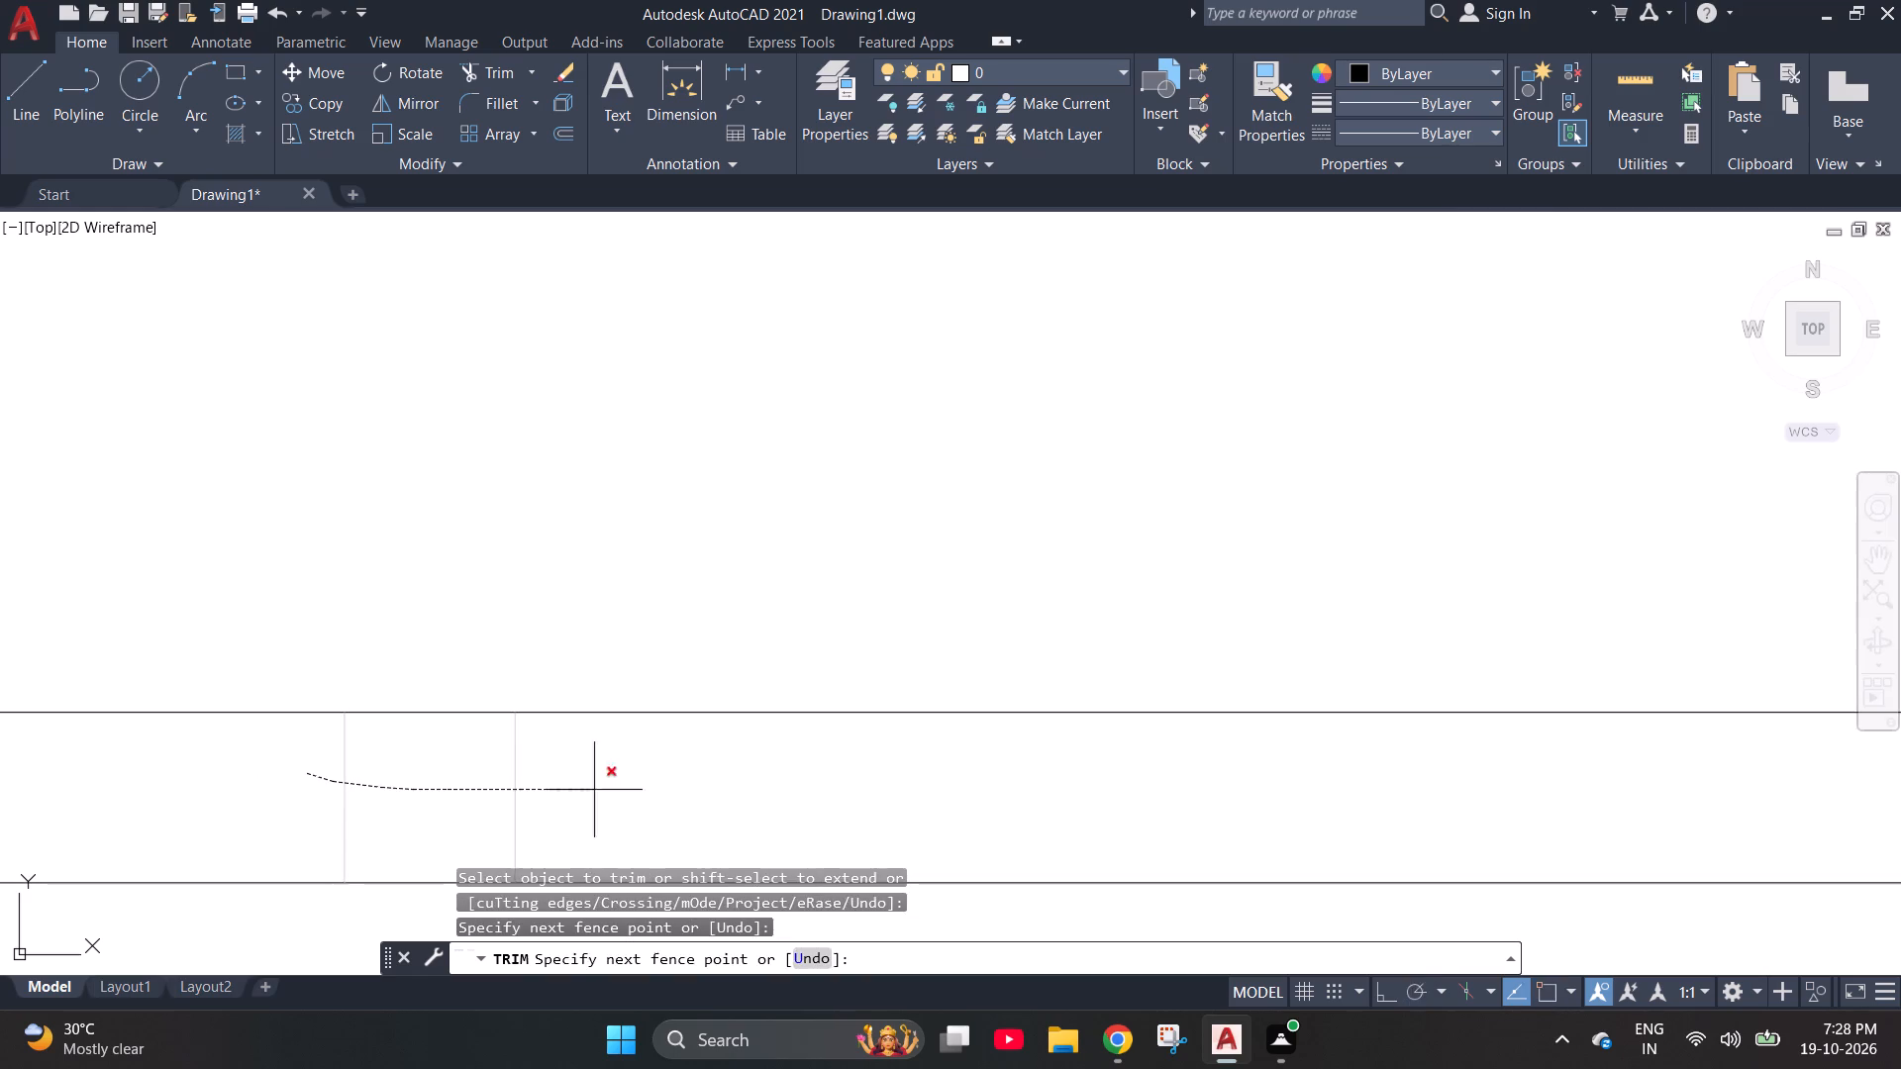
pyautogui.moveTo(629, 790); pyautogui.dragTo(698, 789)
pyautogui.scroll(-7, 750, 410)
pyautogui.scroll(3, 750, 619)
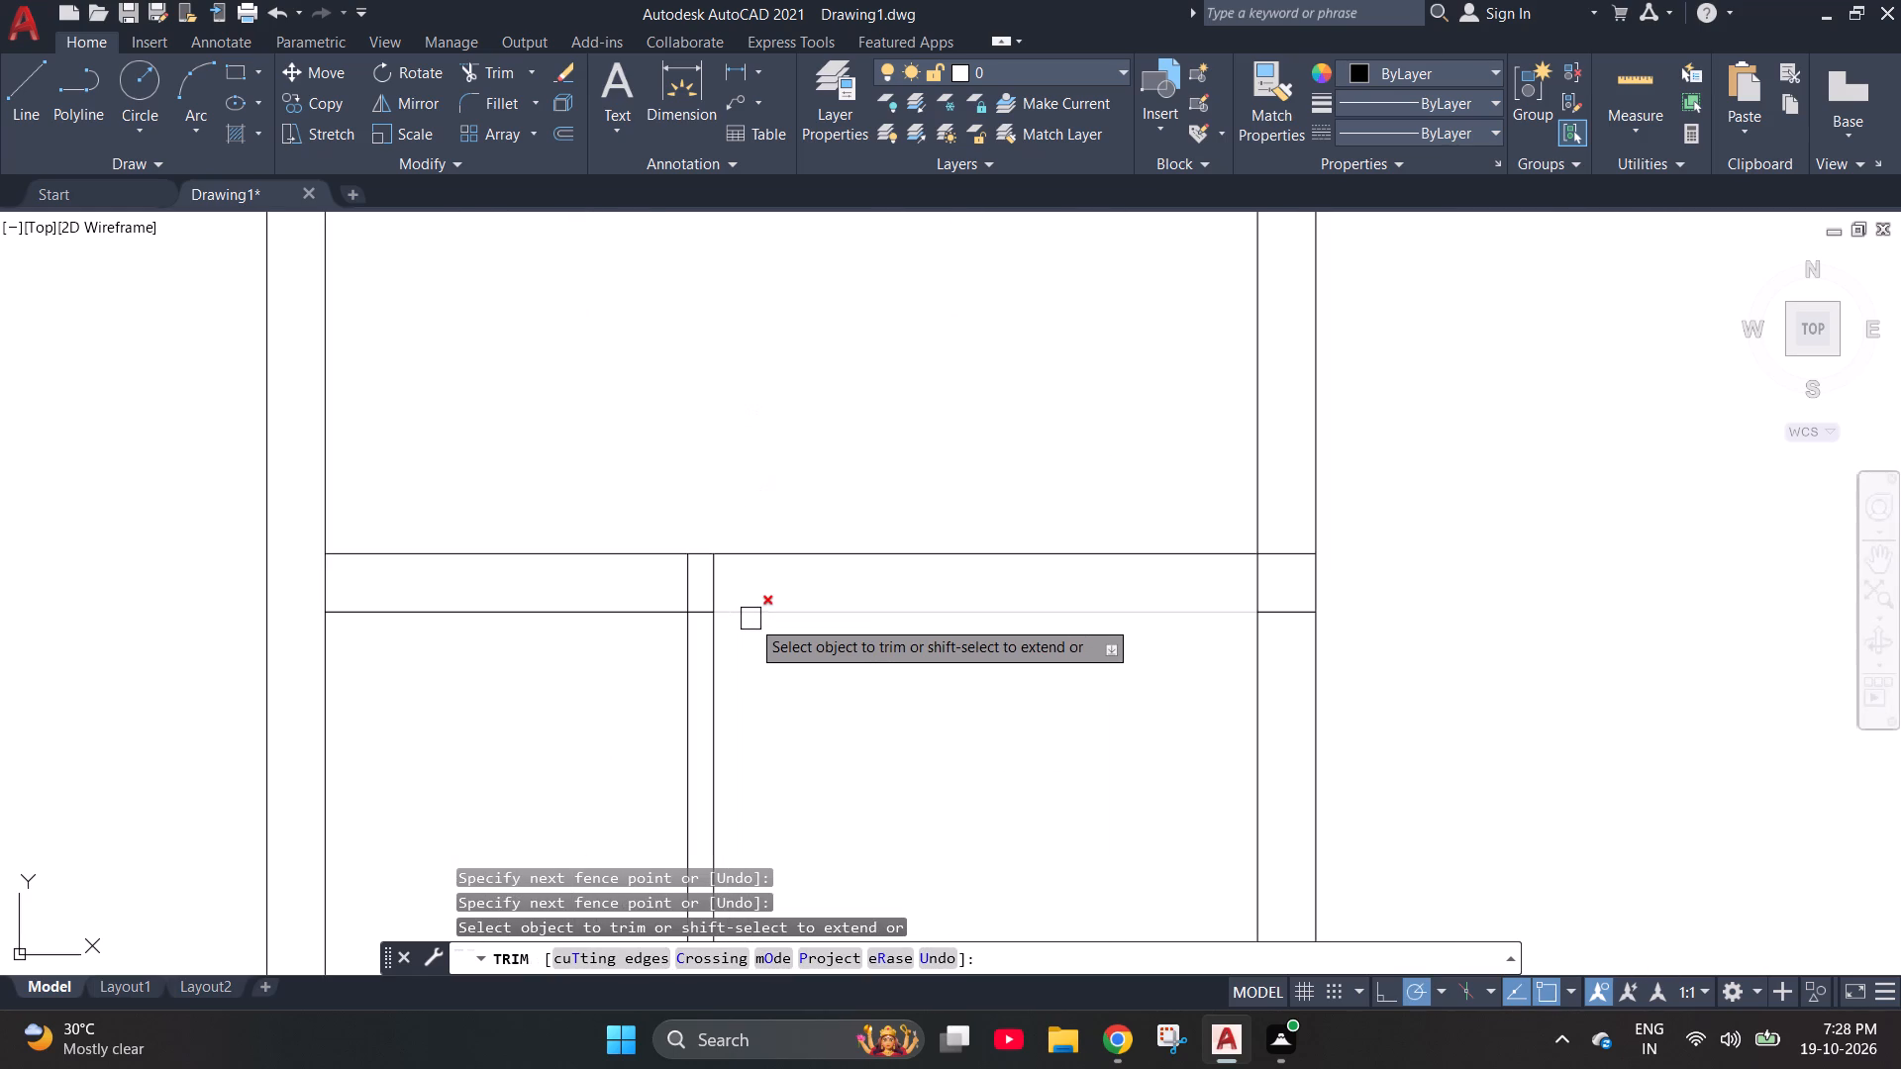
pyautogui.scroll(-3, 634, 614)
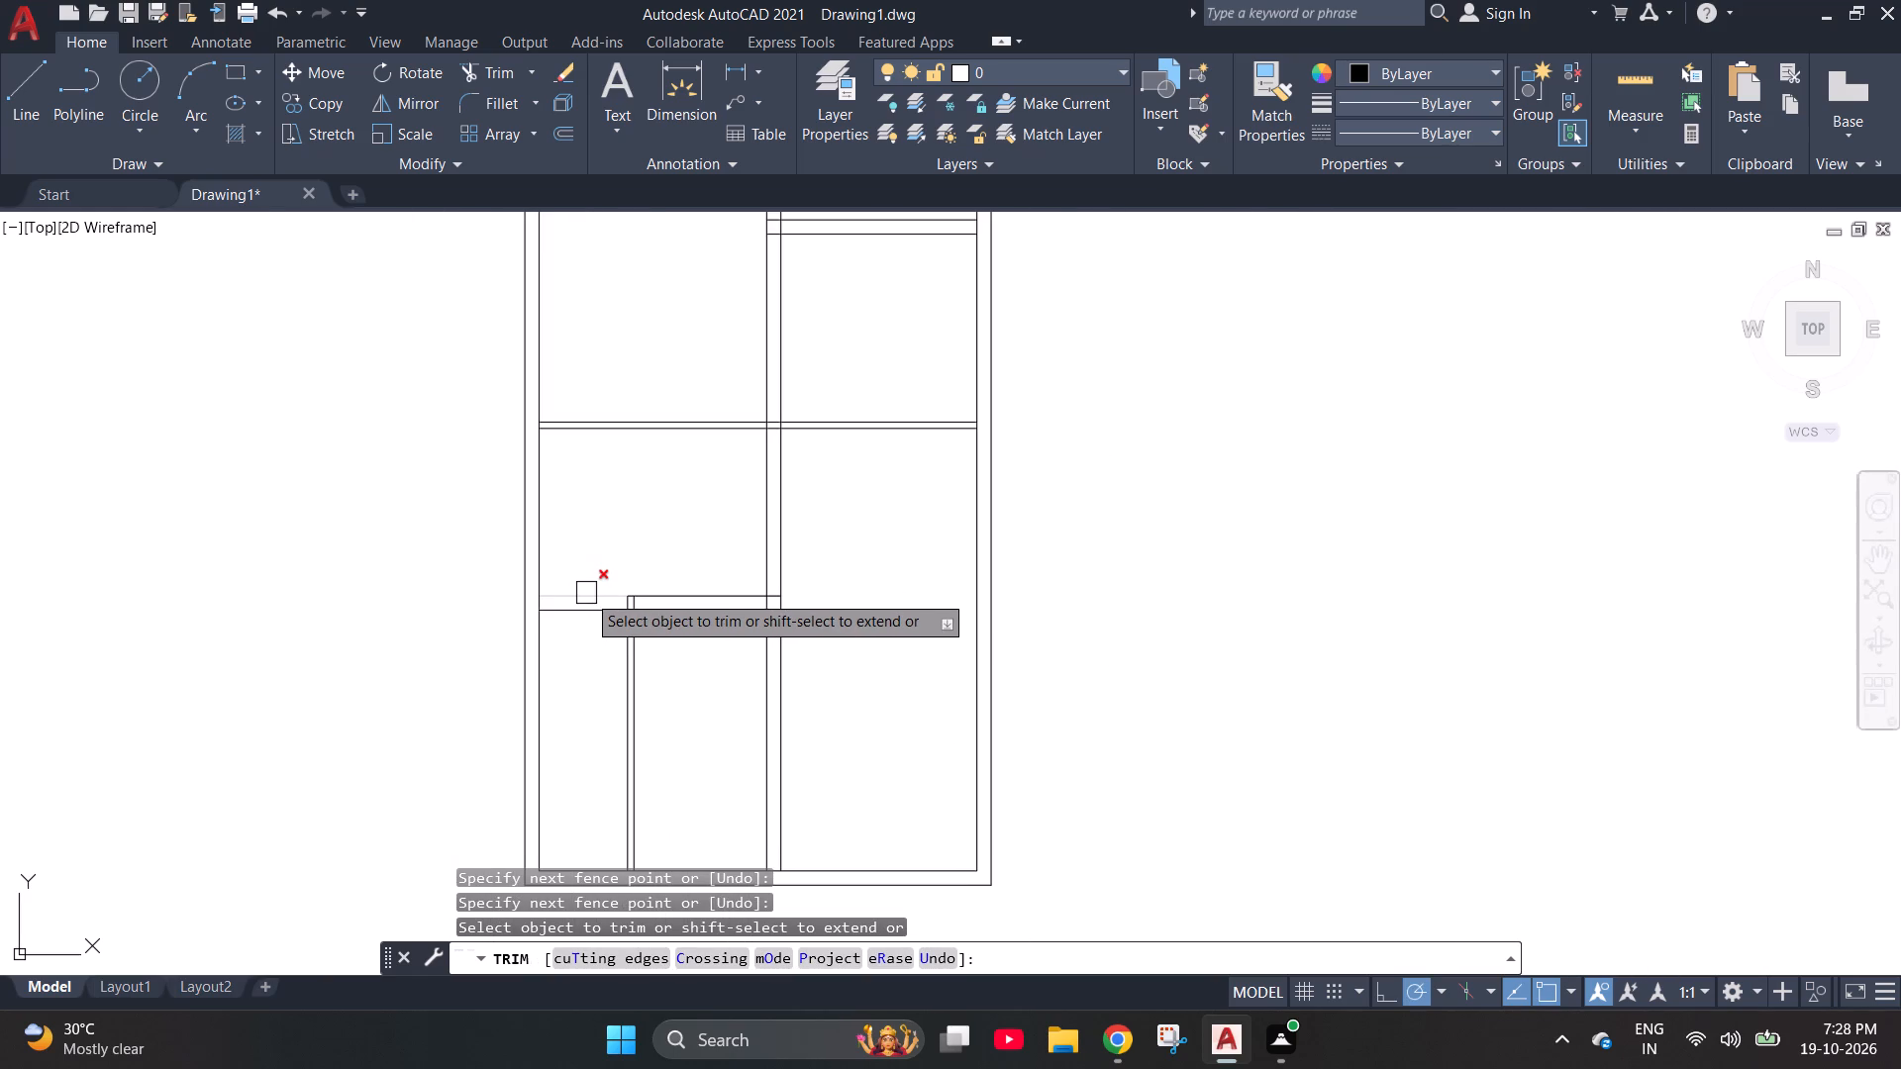
# Offset the lower line of the full-width horizontal partition 18'2" downward, toward the bottom outer wall.
pyautogui.scroll(-2, 709, 545)
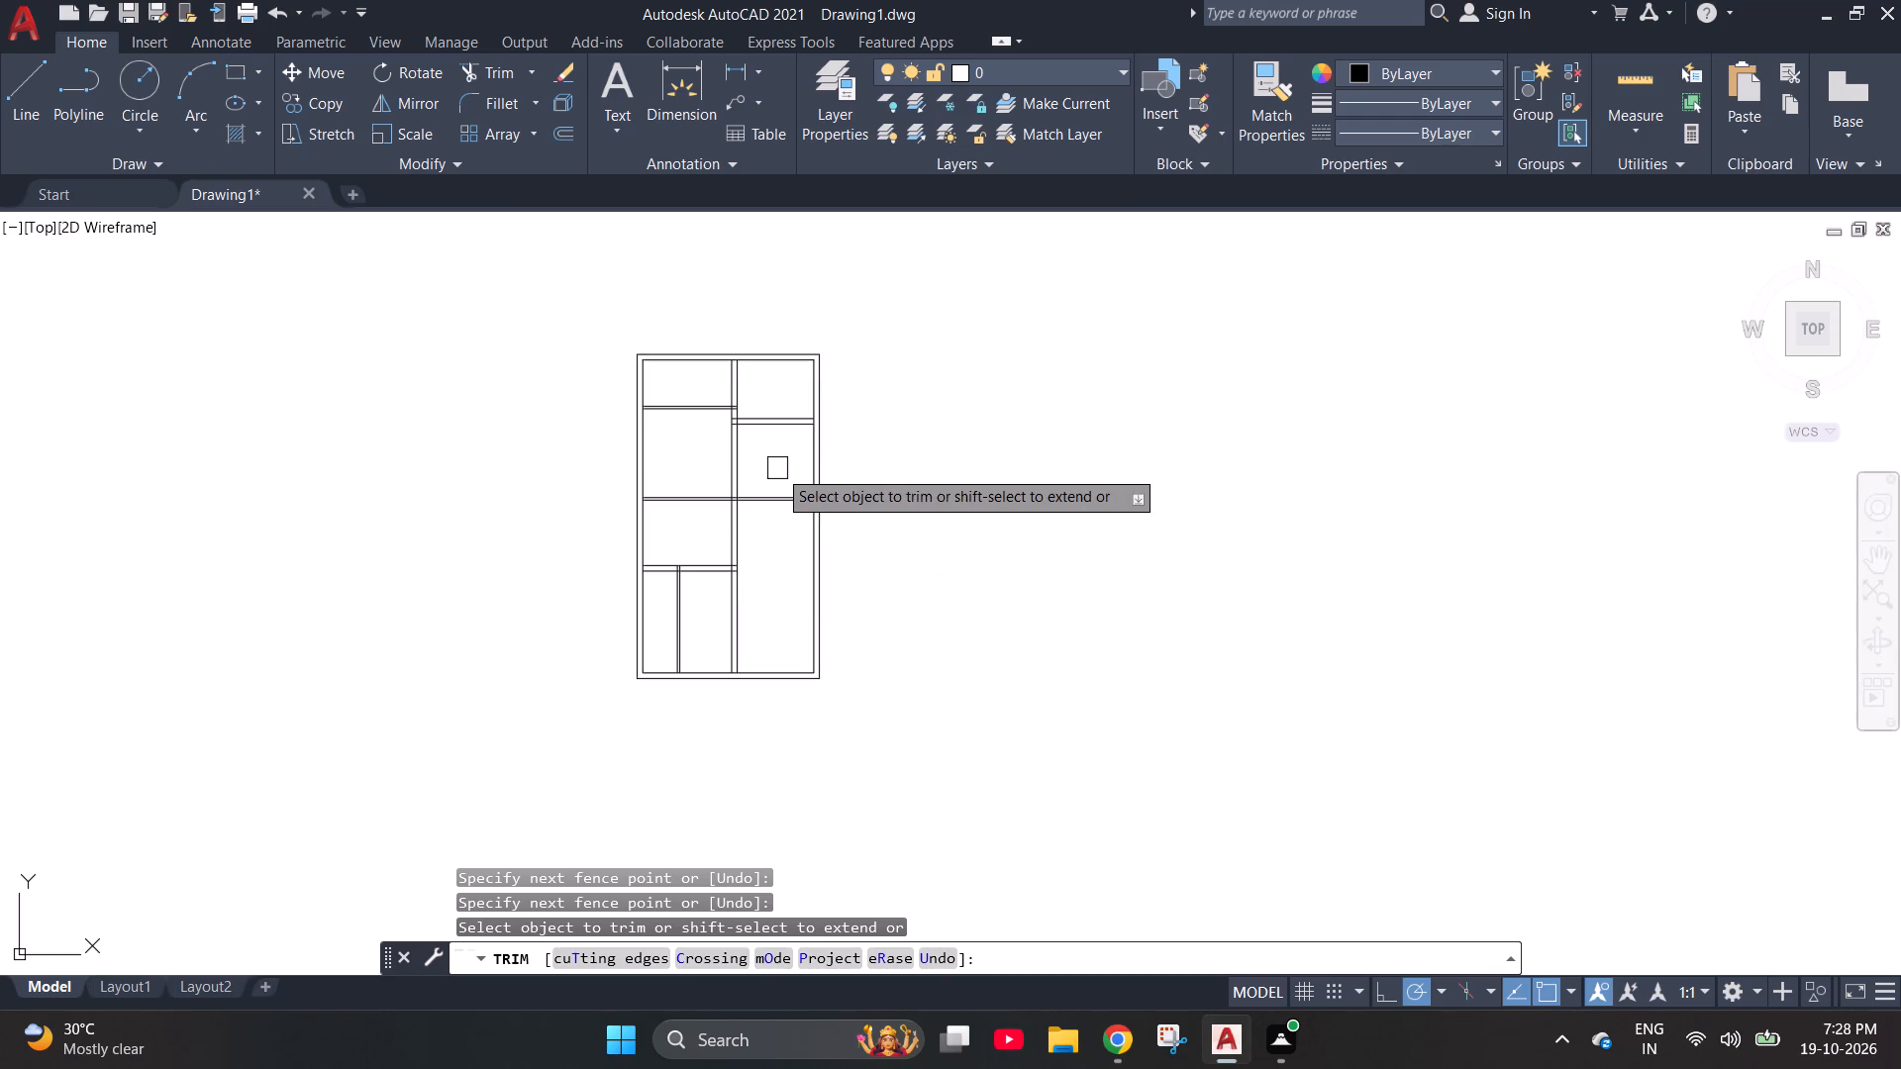
pyautogui.scroll(-1, 727, 392)
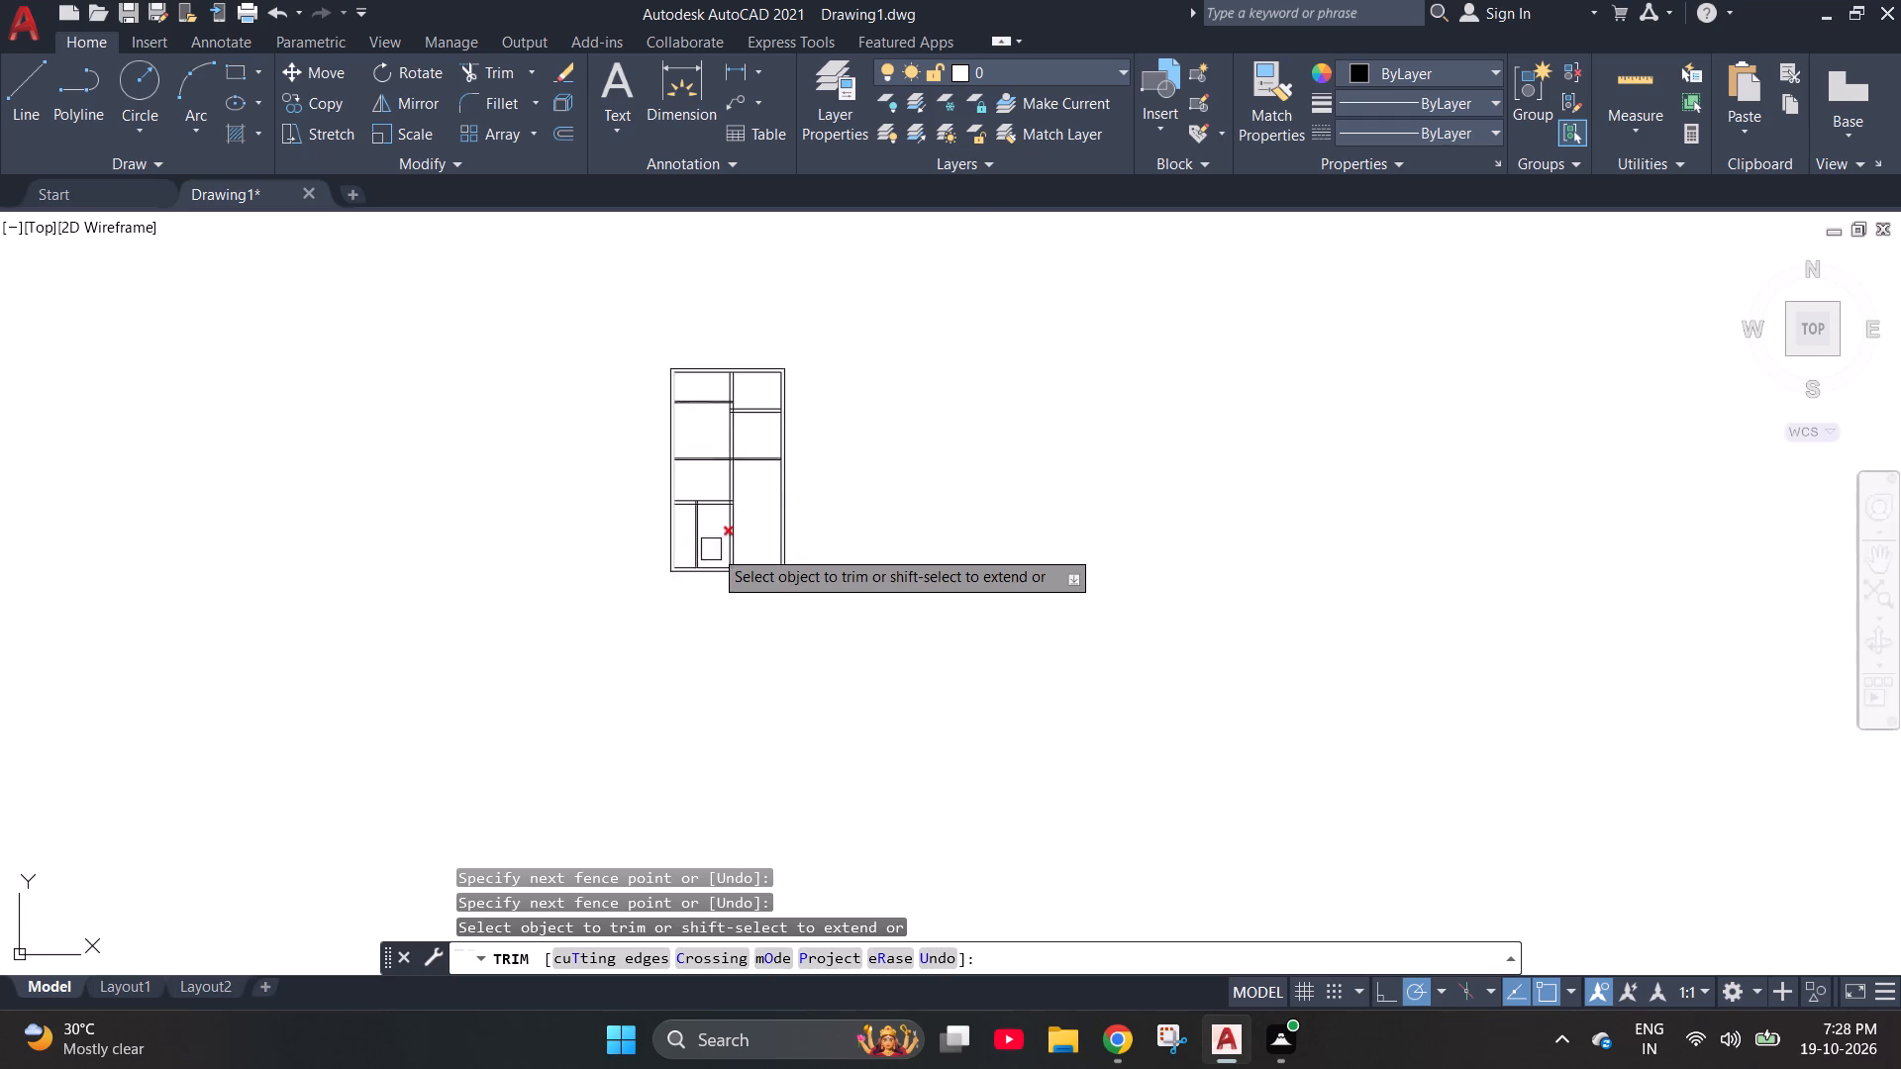
pyautogui.scroll(3, 713, 548)
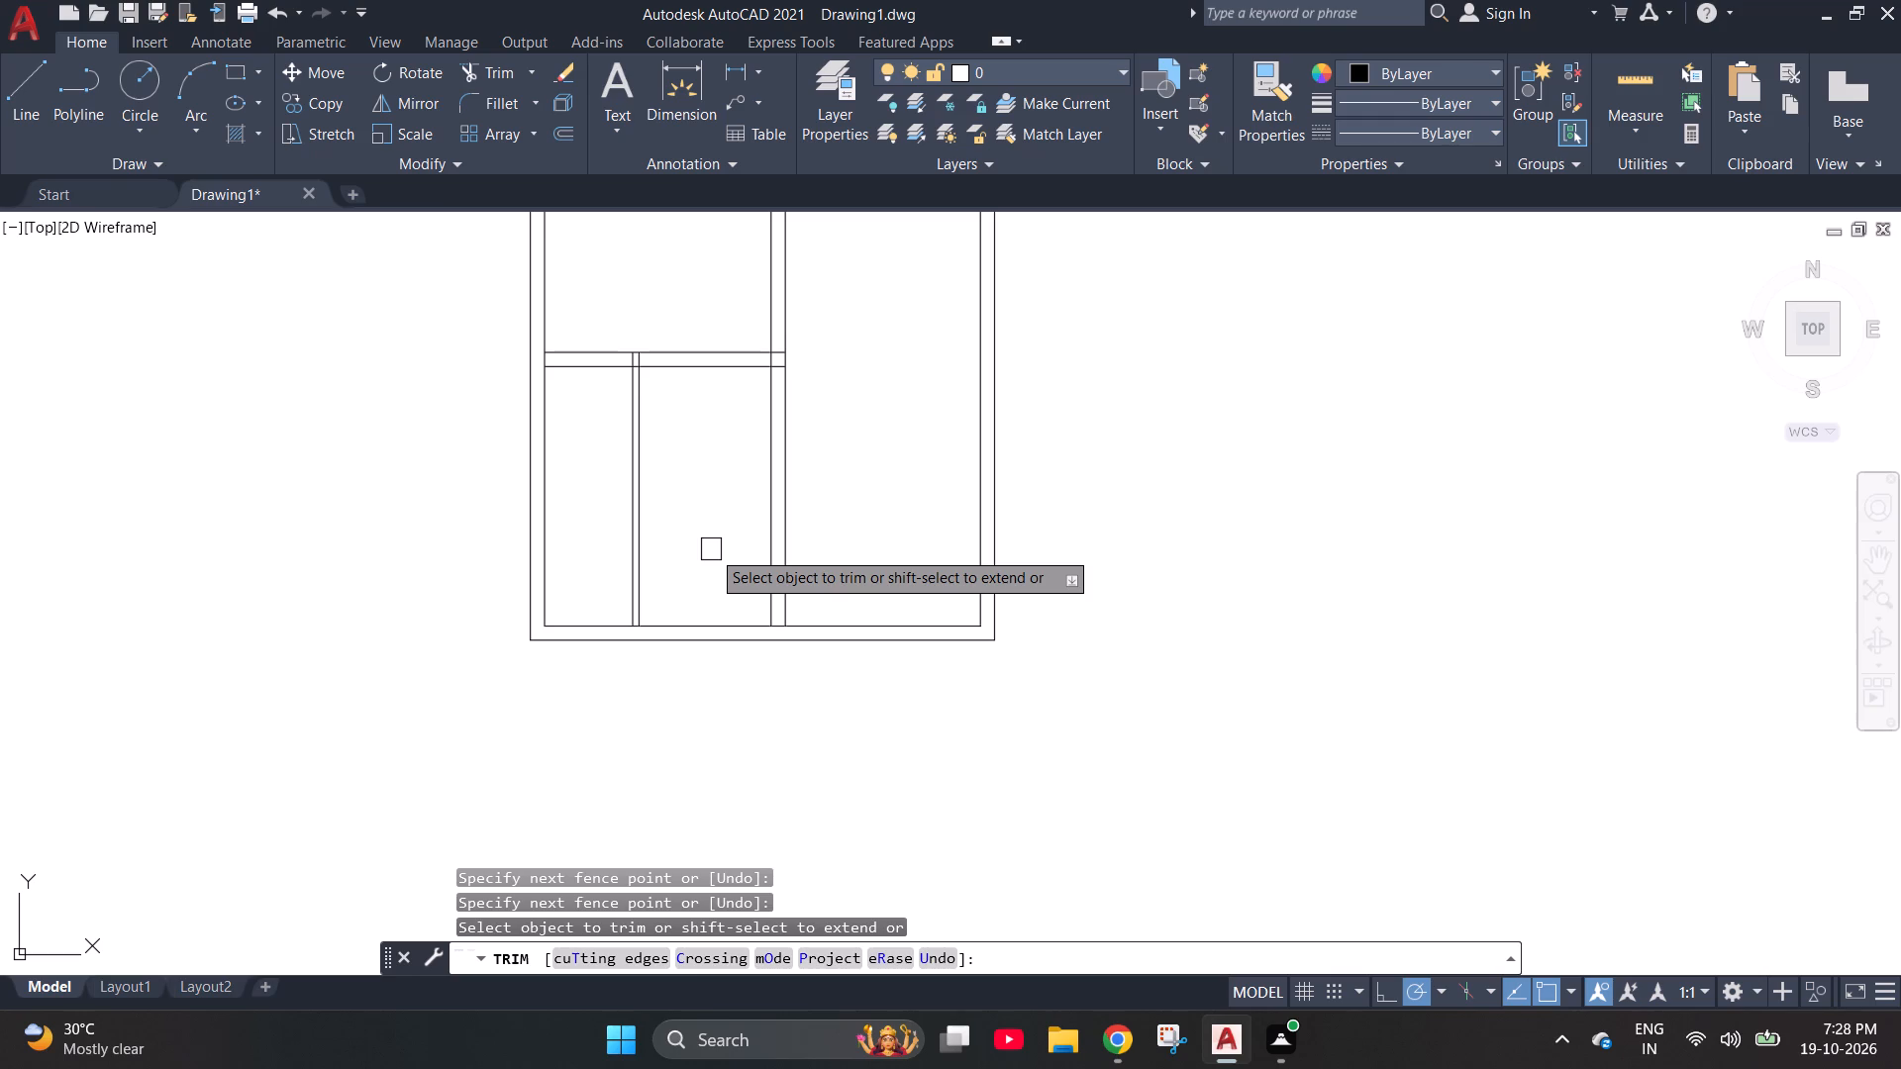
pyautogui.press('Escape')
pyautogui.press('Escape')
pyautogui.press('o')
pyautogui.press('Return')
pyautogui.write('18')
pyautogui.write('\'2"')
pyautogui.press('Return')
pyautogui.scroll(-2, 606, 566)
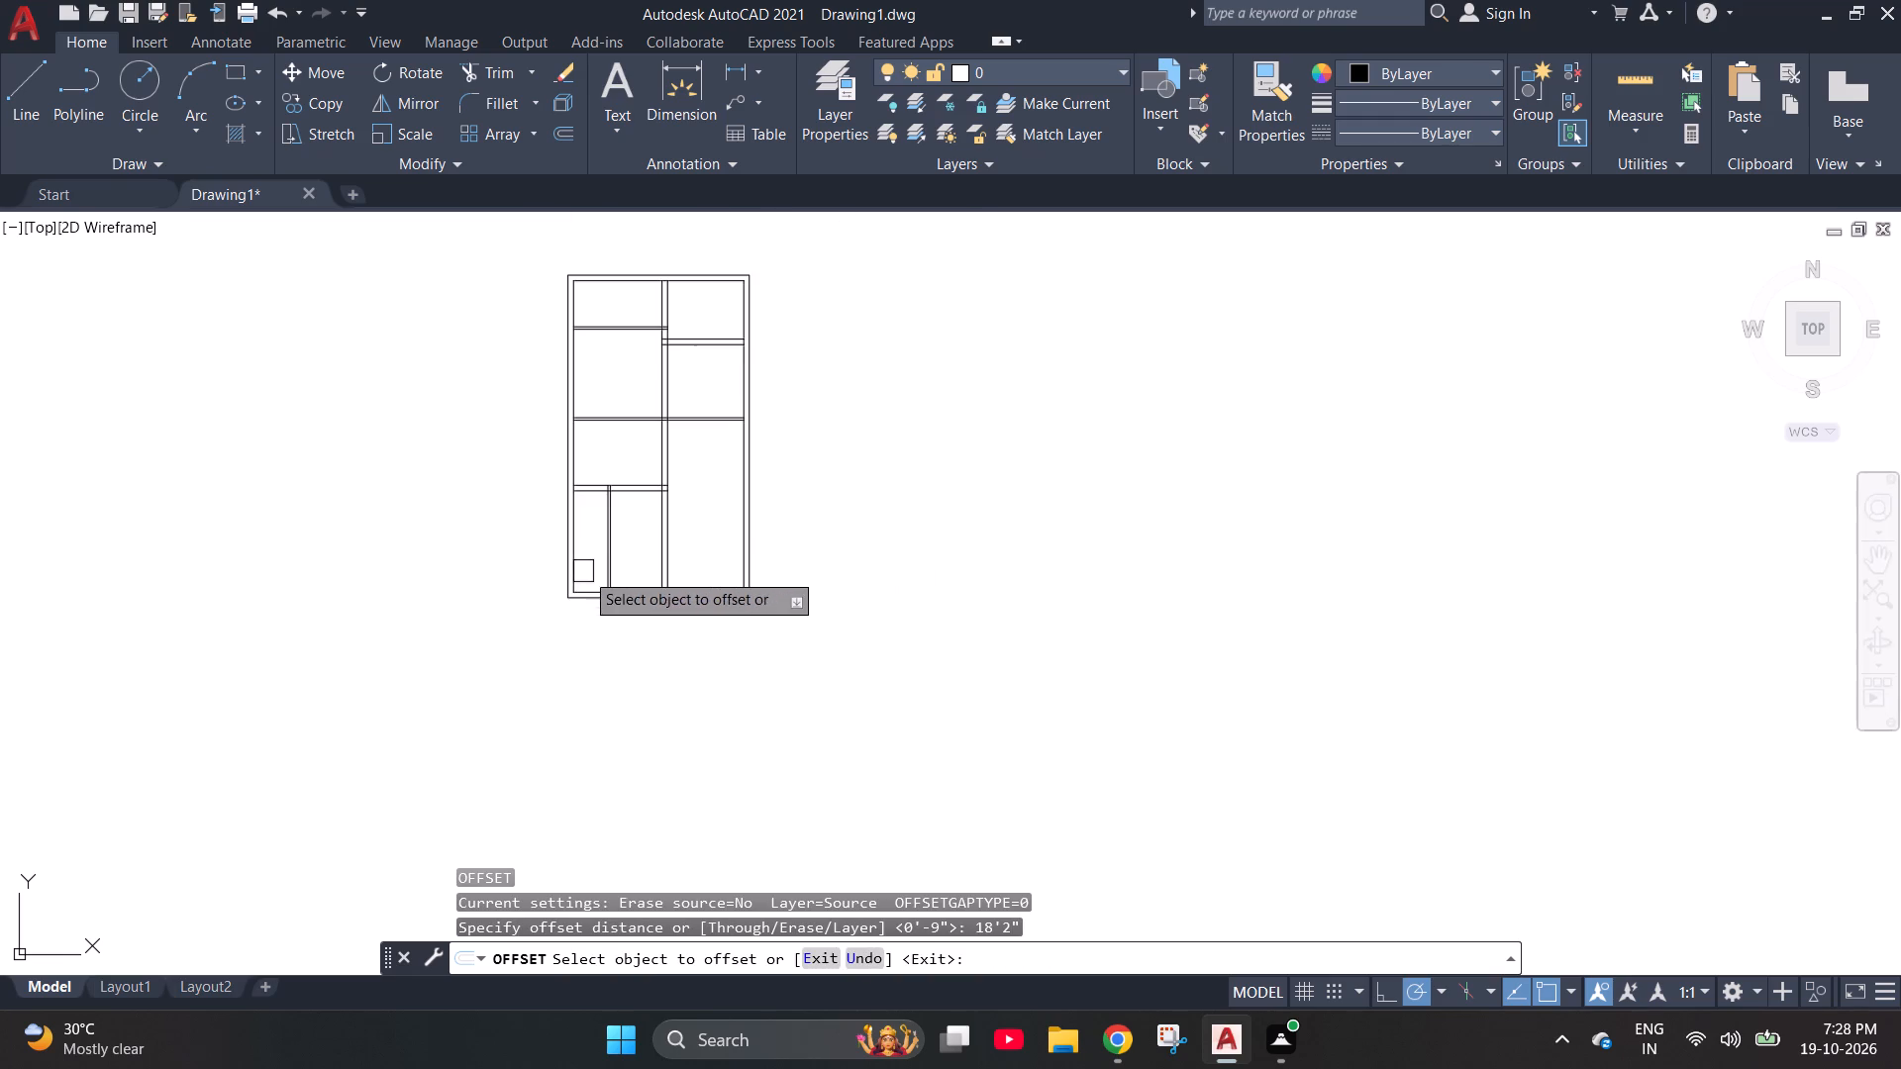
pyautogui.scroll(3, 730, 417)
pyautogui.click(694, 437)
pyautogui.click(612, 655)
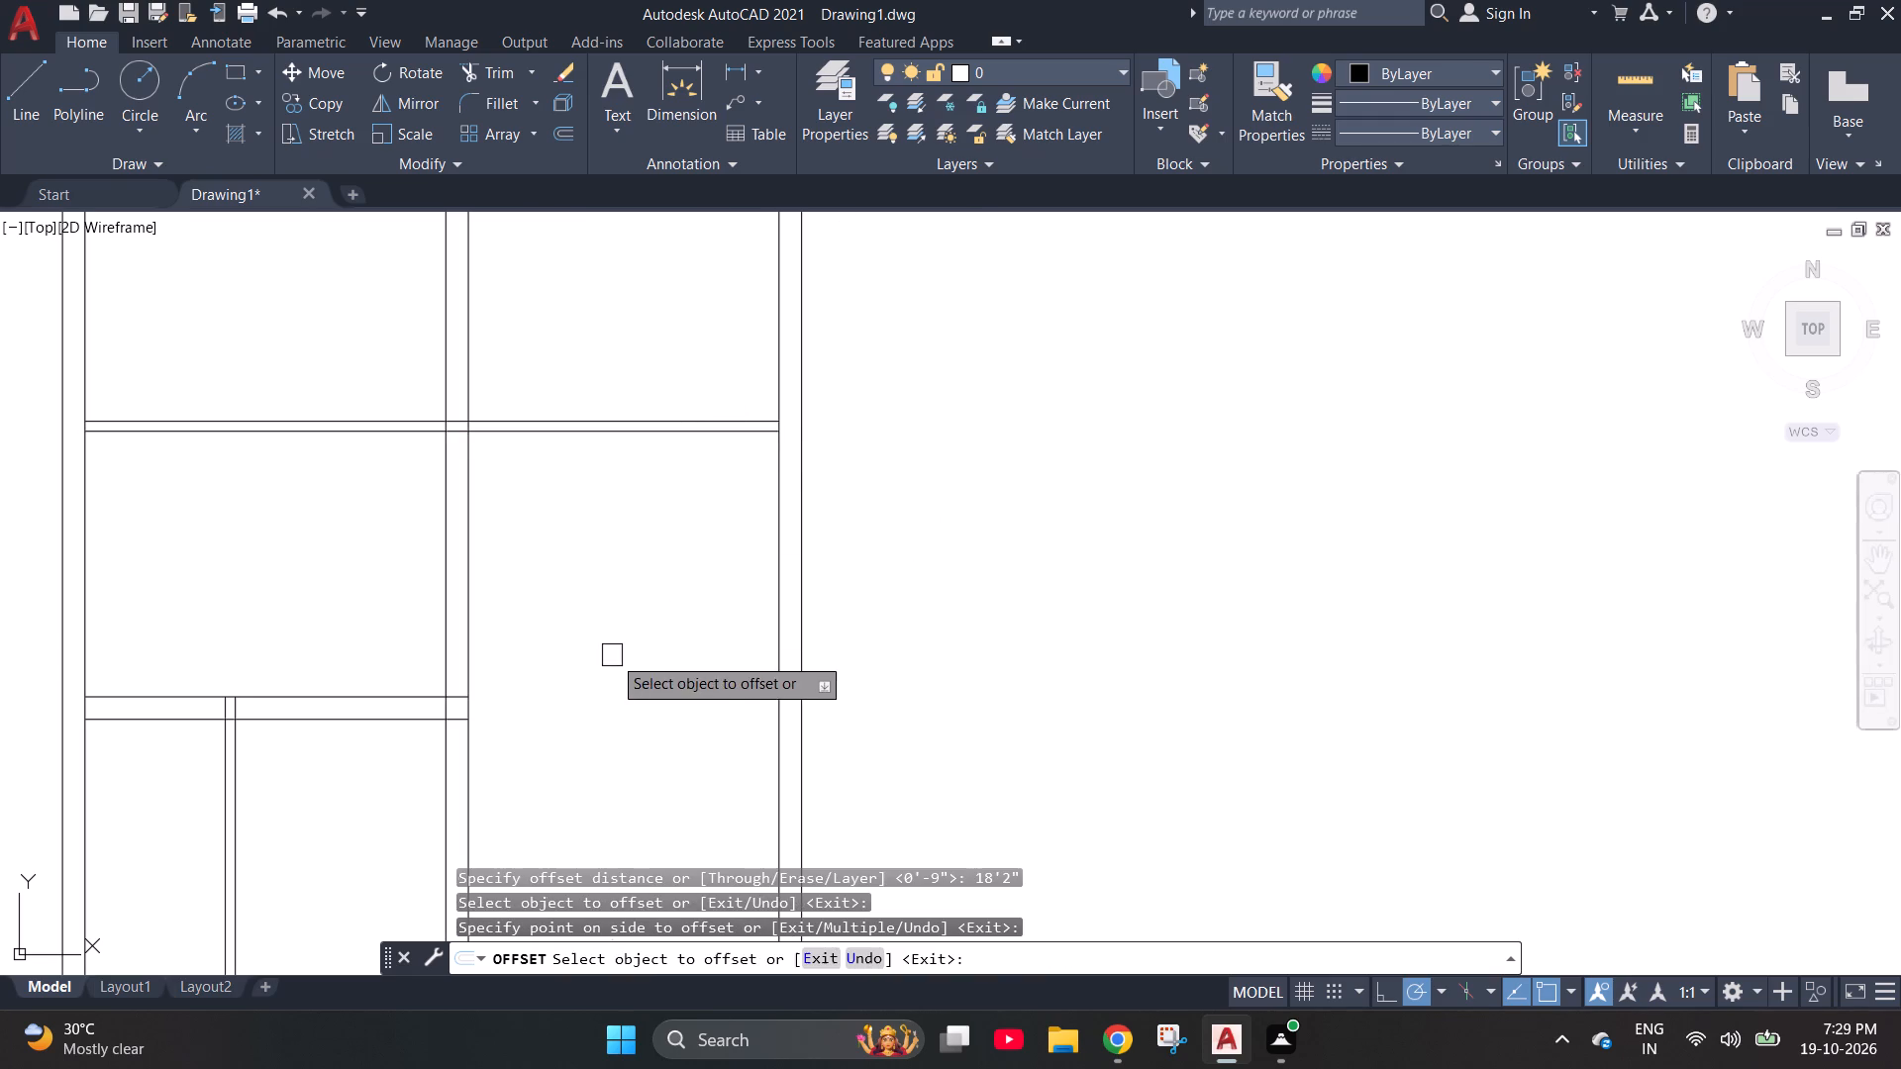
pyautogui.scroll(-2, 658, 520)
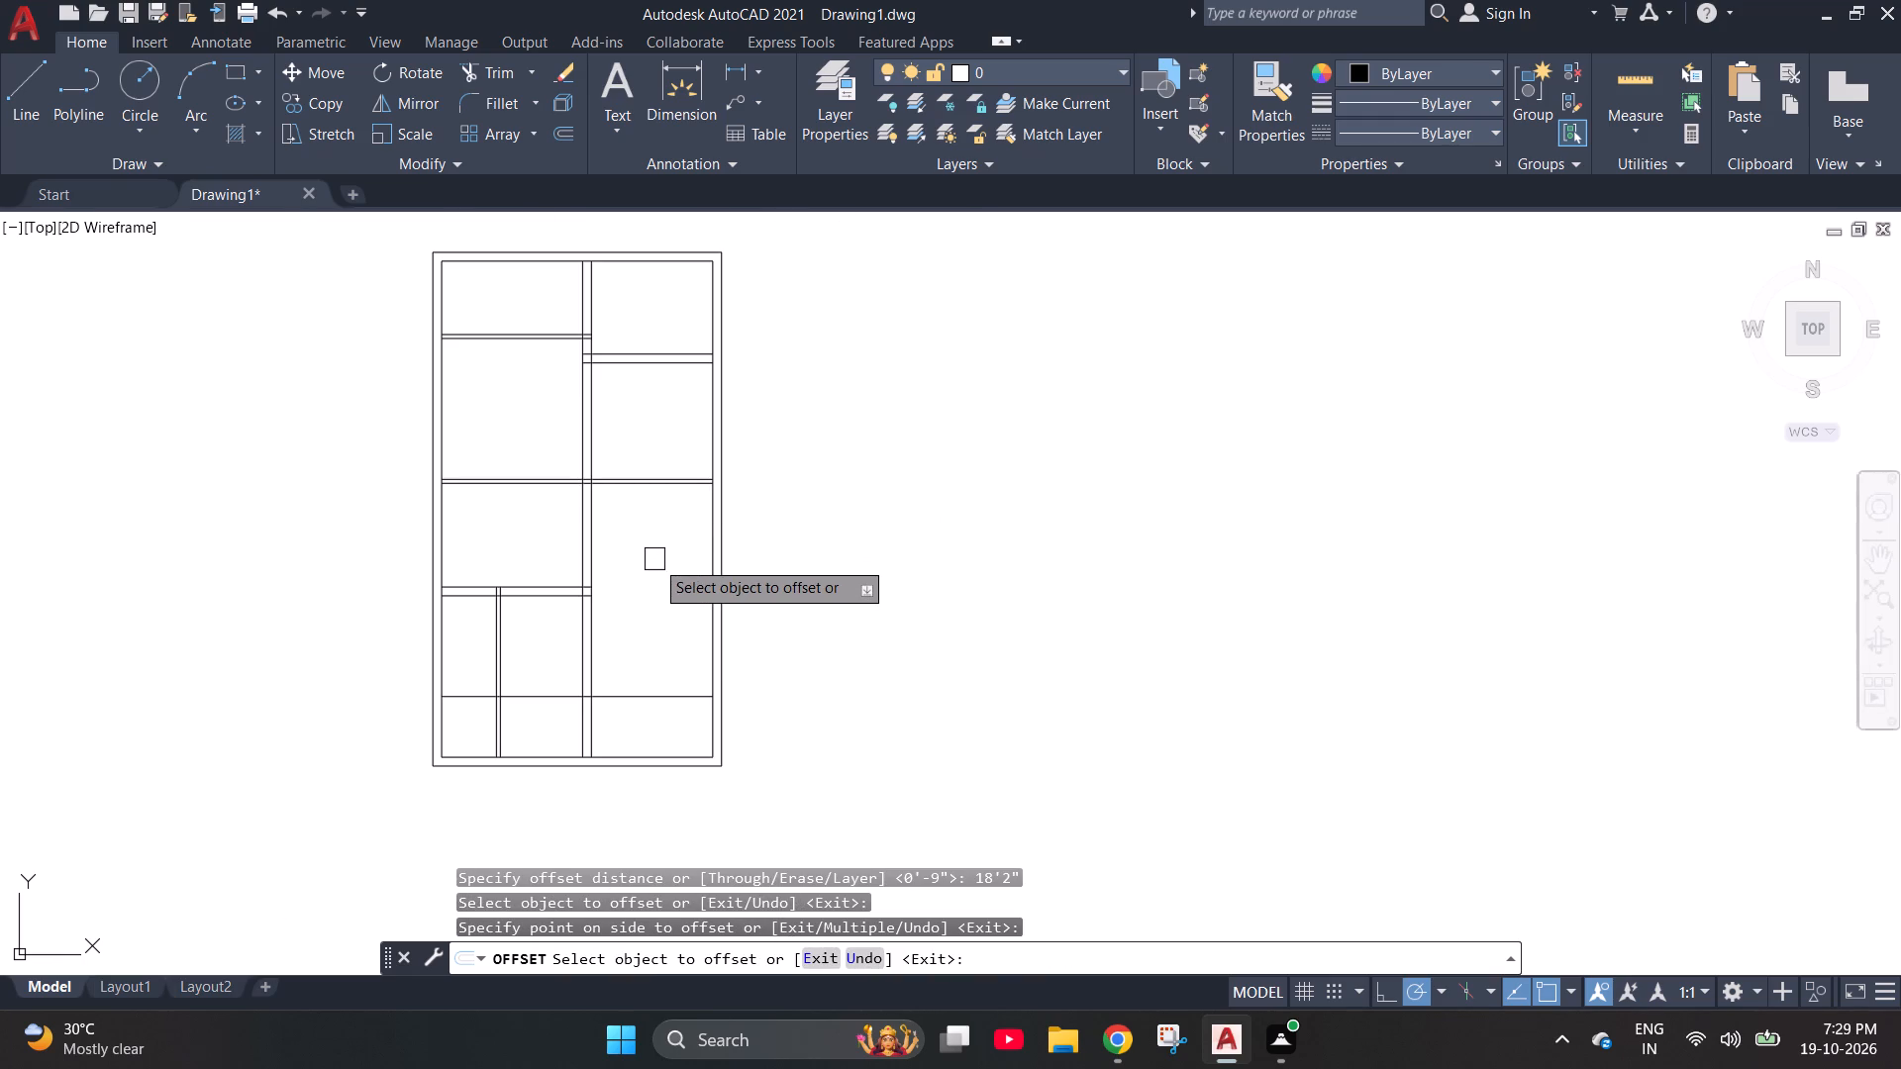
pyautogui.press('Escape')
pyautogui.press('Escape')
# Offset the new horizontal line 9" downward to form a lower horizontal partition.
pyautogui.press('o')
pyautogui.press('Return')
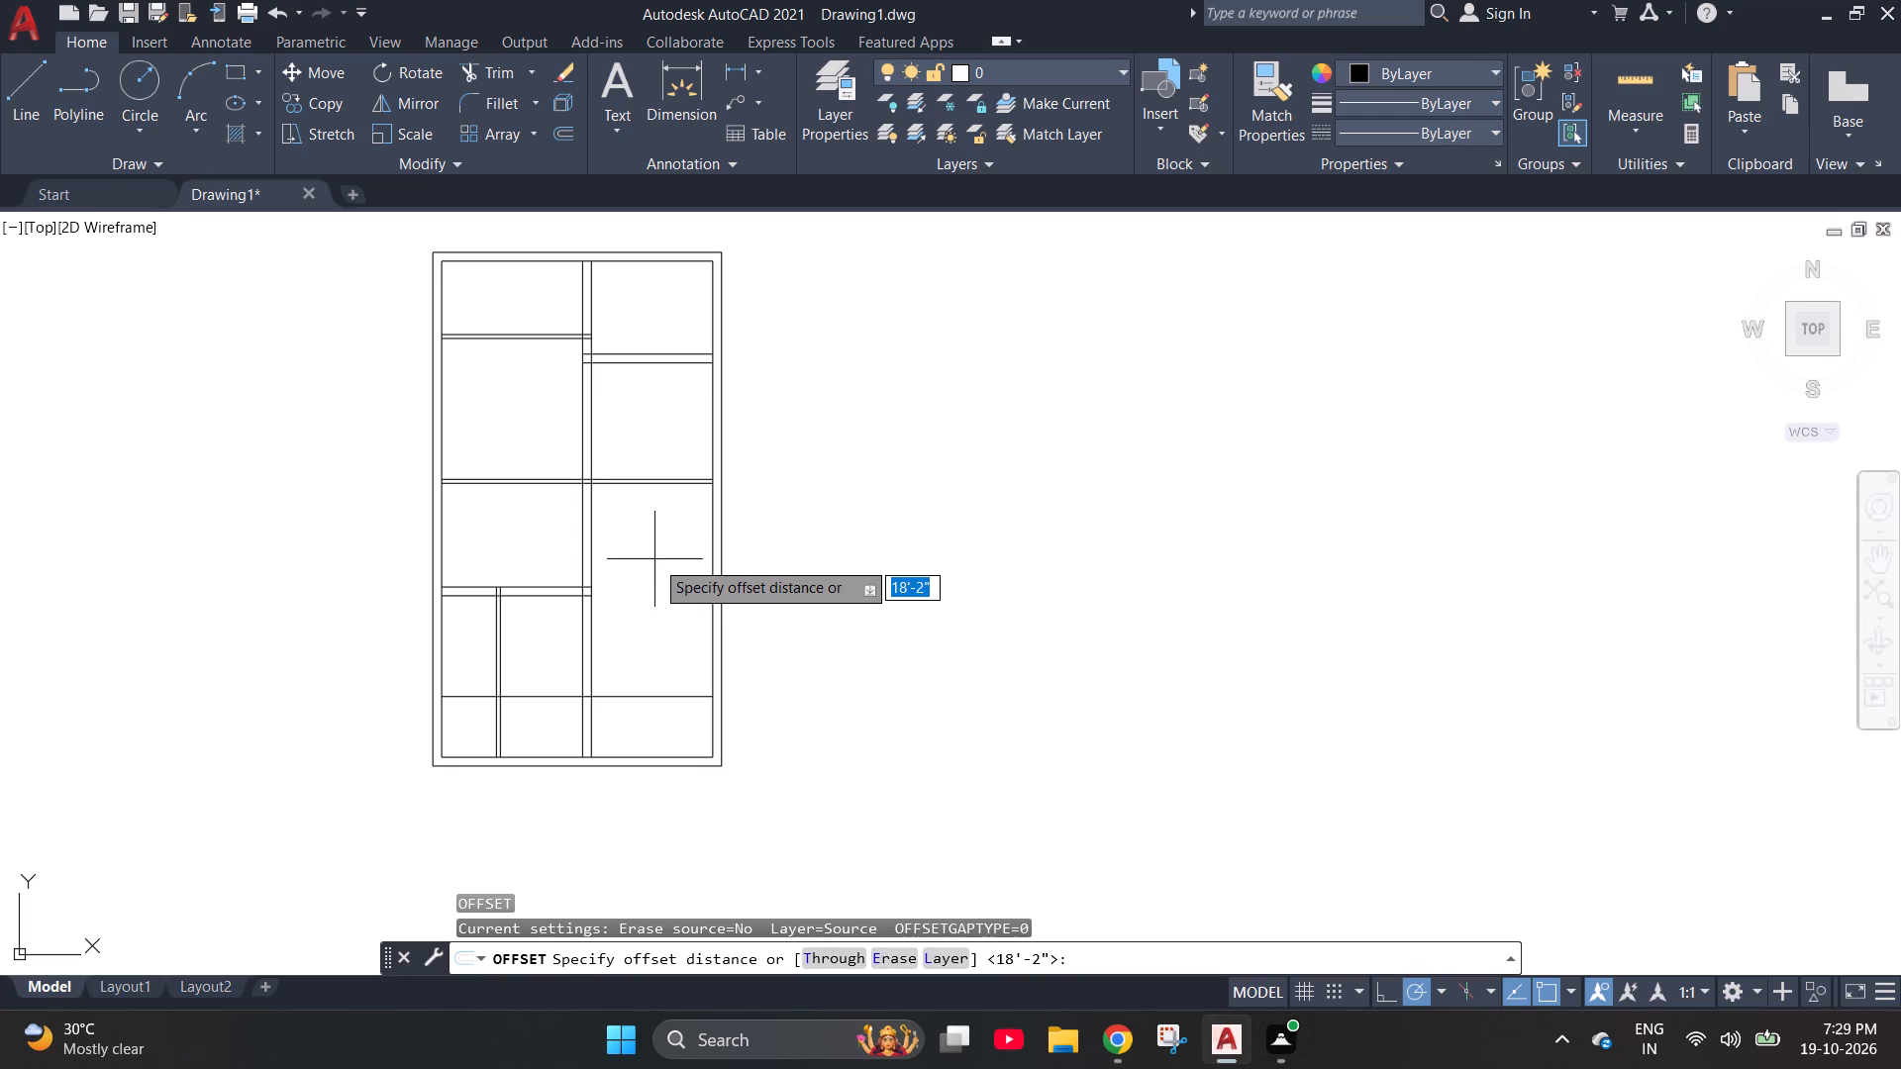
pyautogui.write('9"')
pyautogui.press('Return')
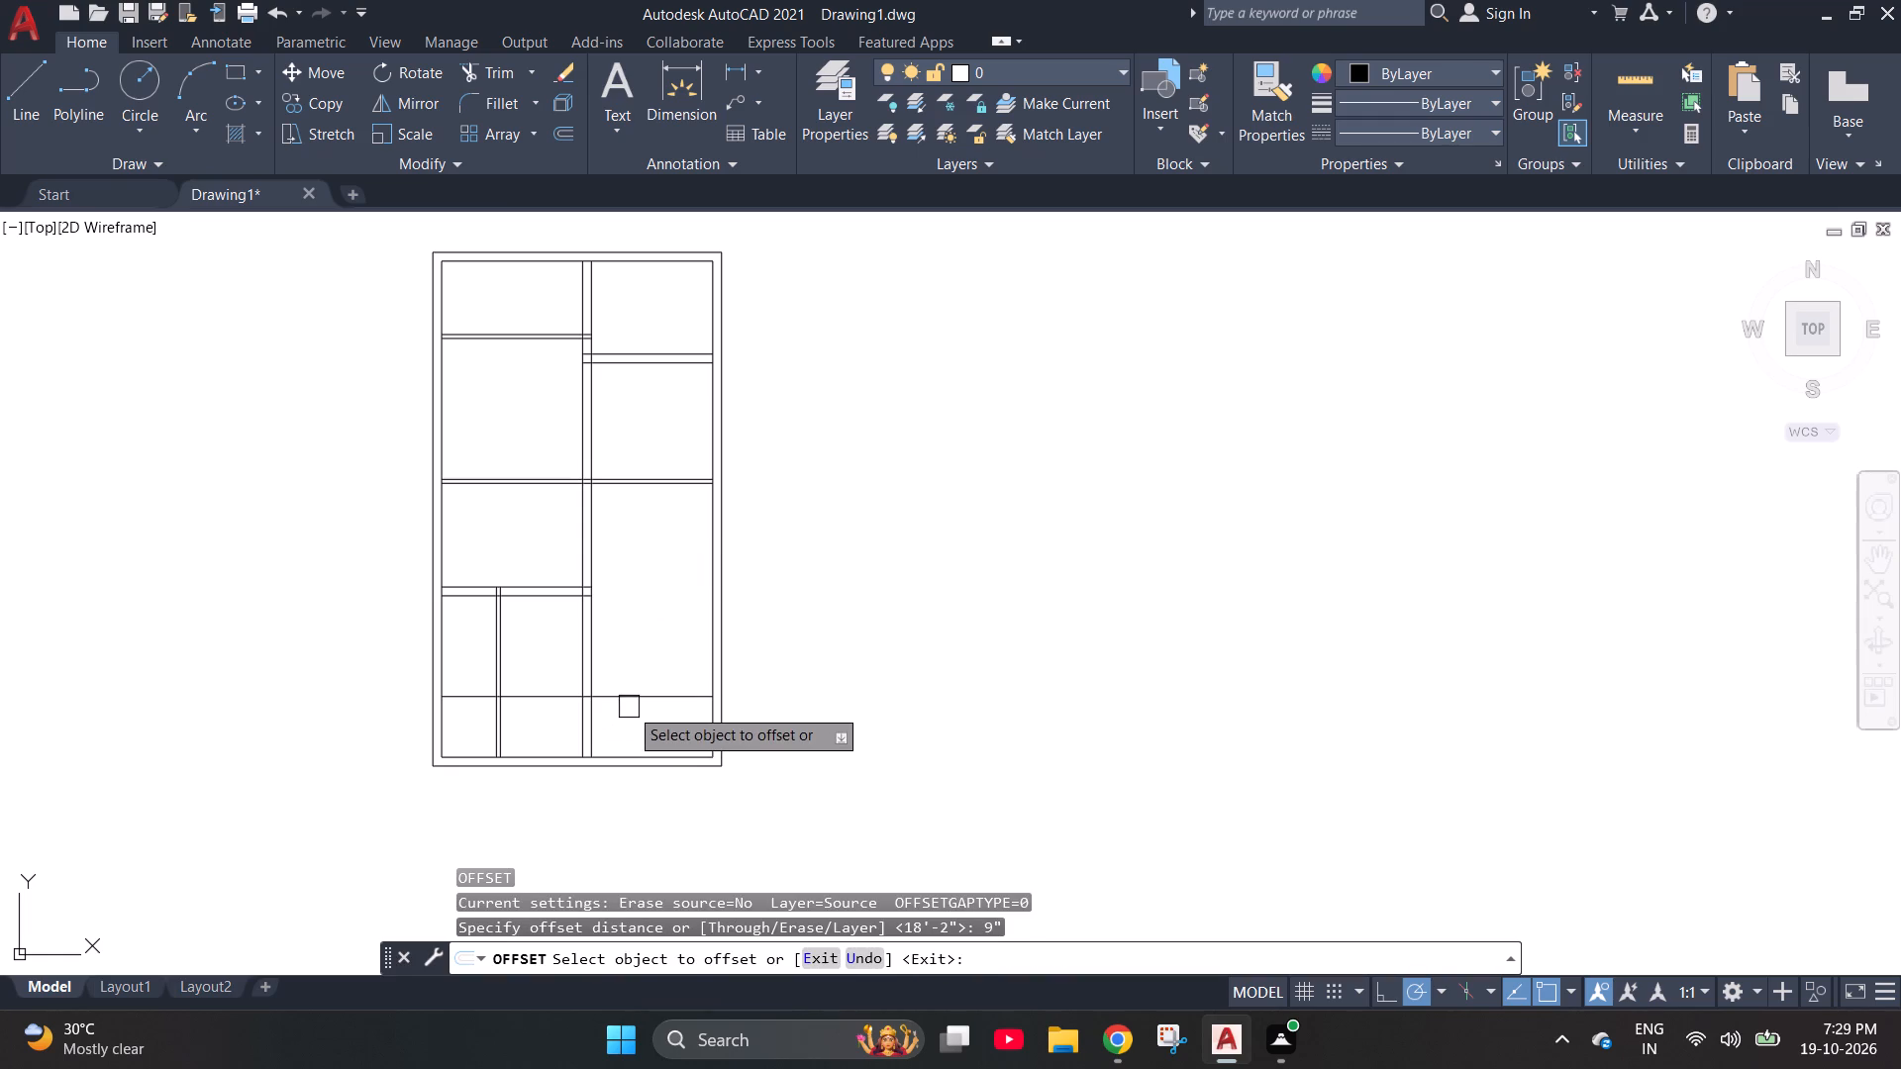
pyautogui.click(635, 700)
pyautogui.click(628, 719)
pyautogui.scroll(2, 465, 715)
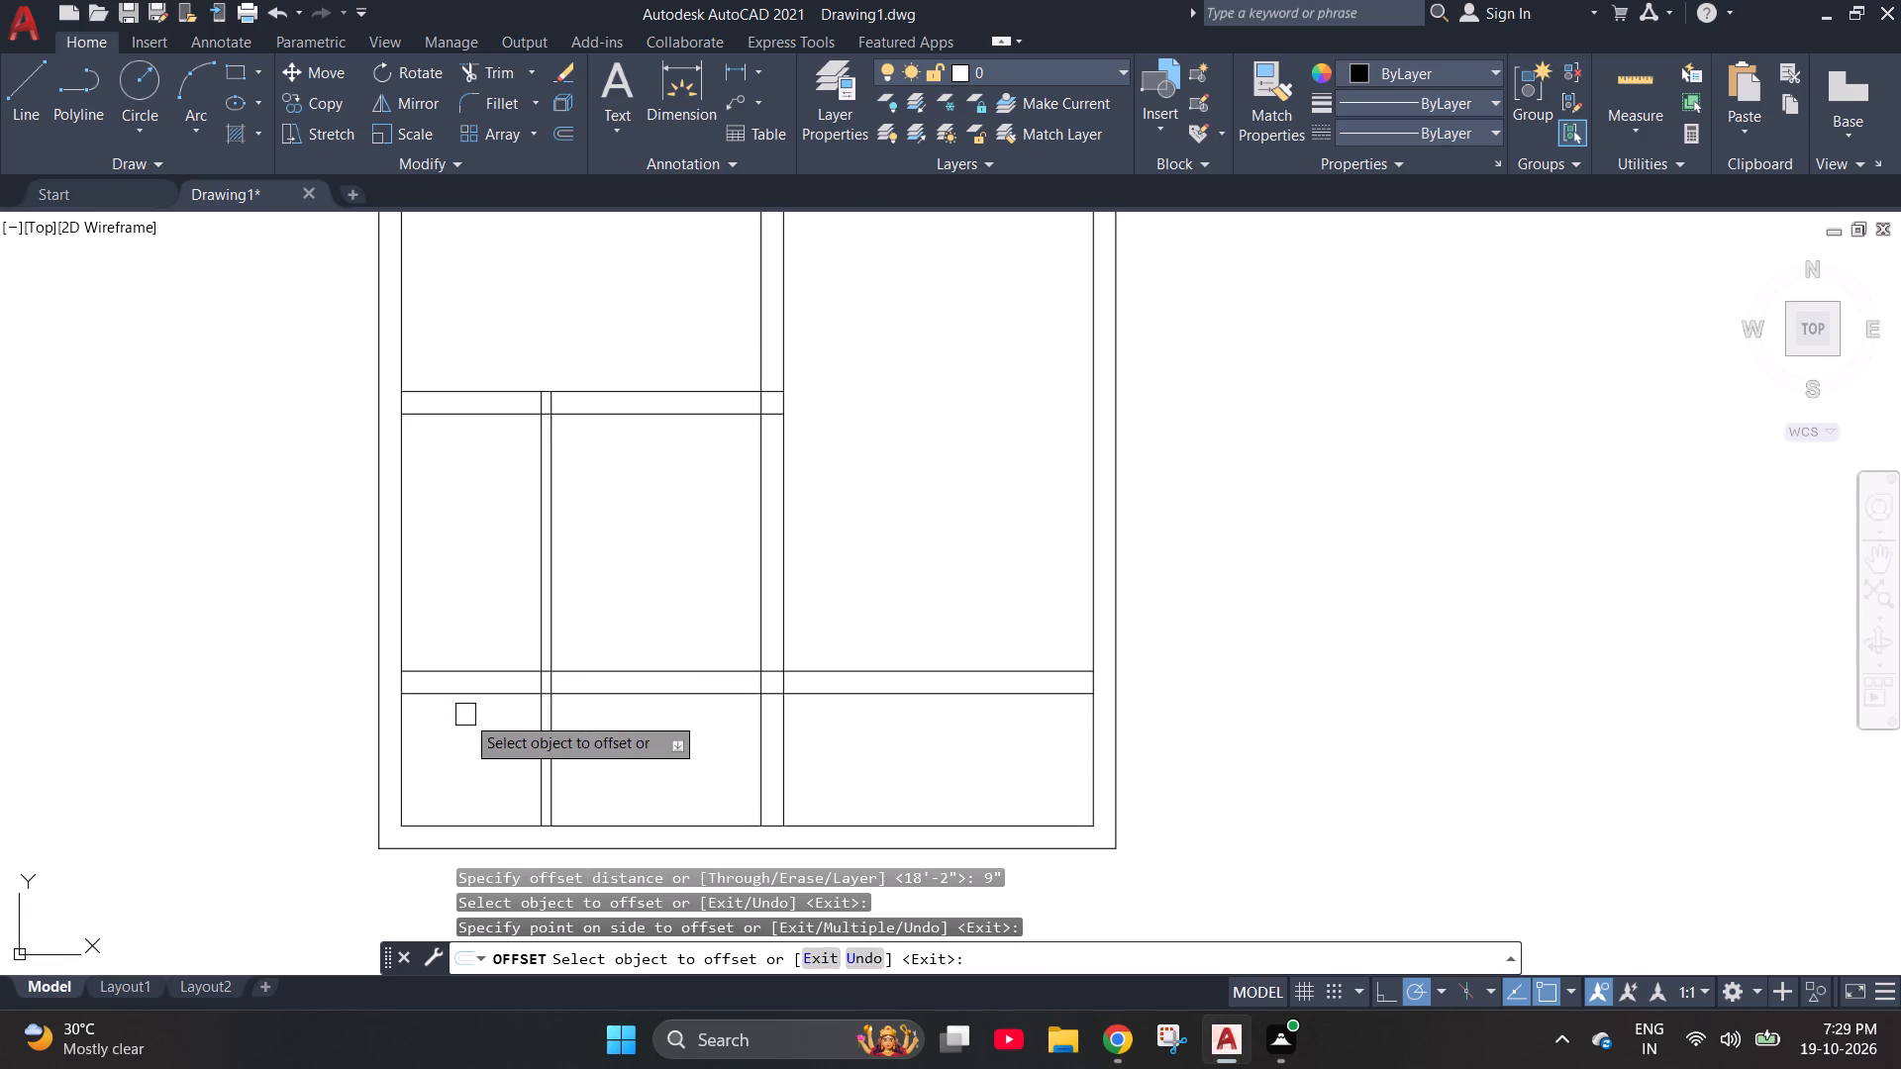
pyautogui.press('Escape')
pyautogui.press('Escape')
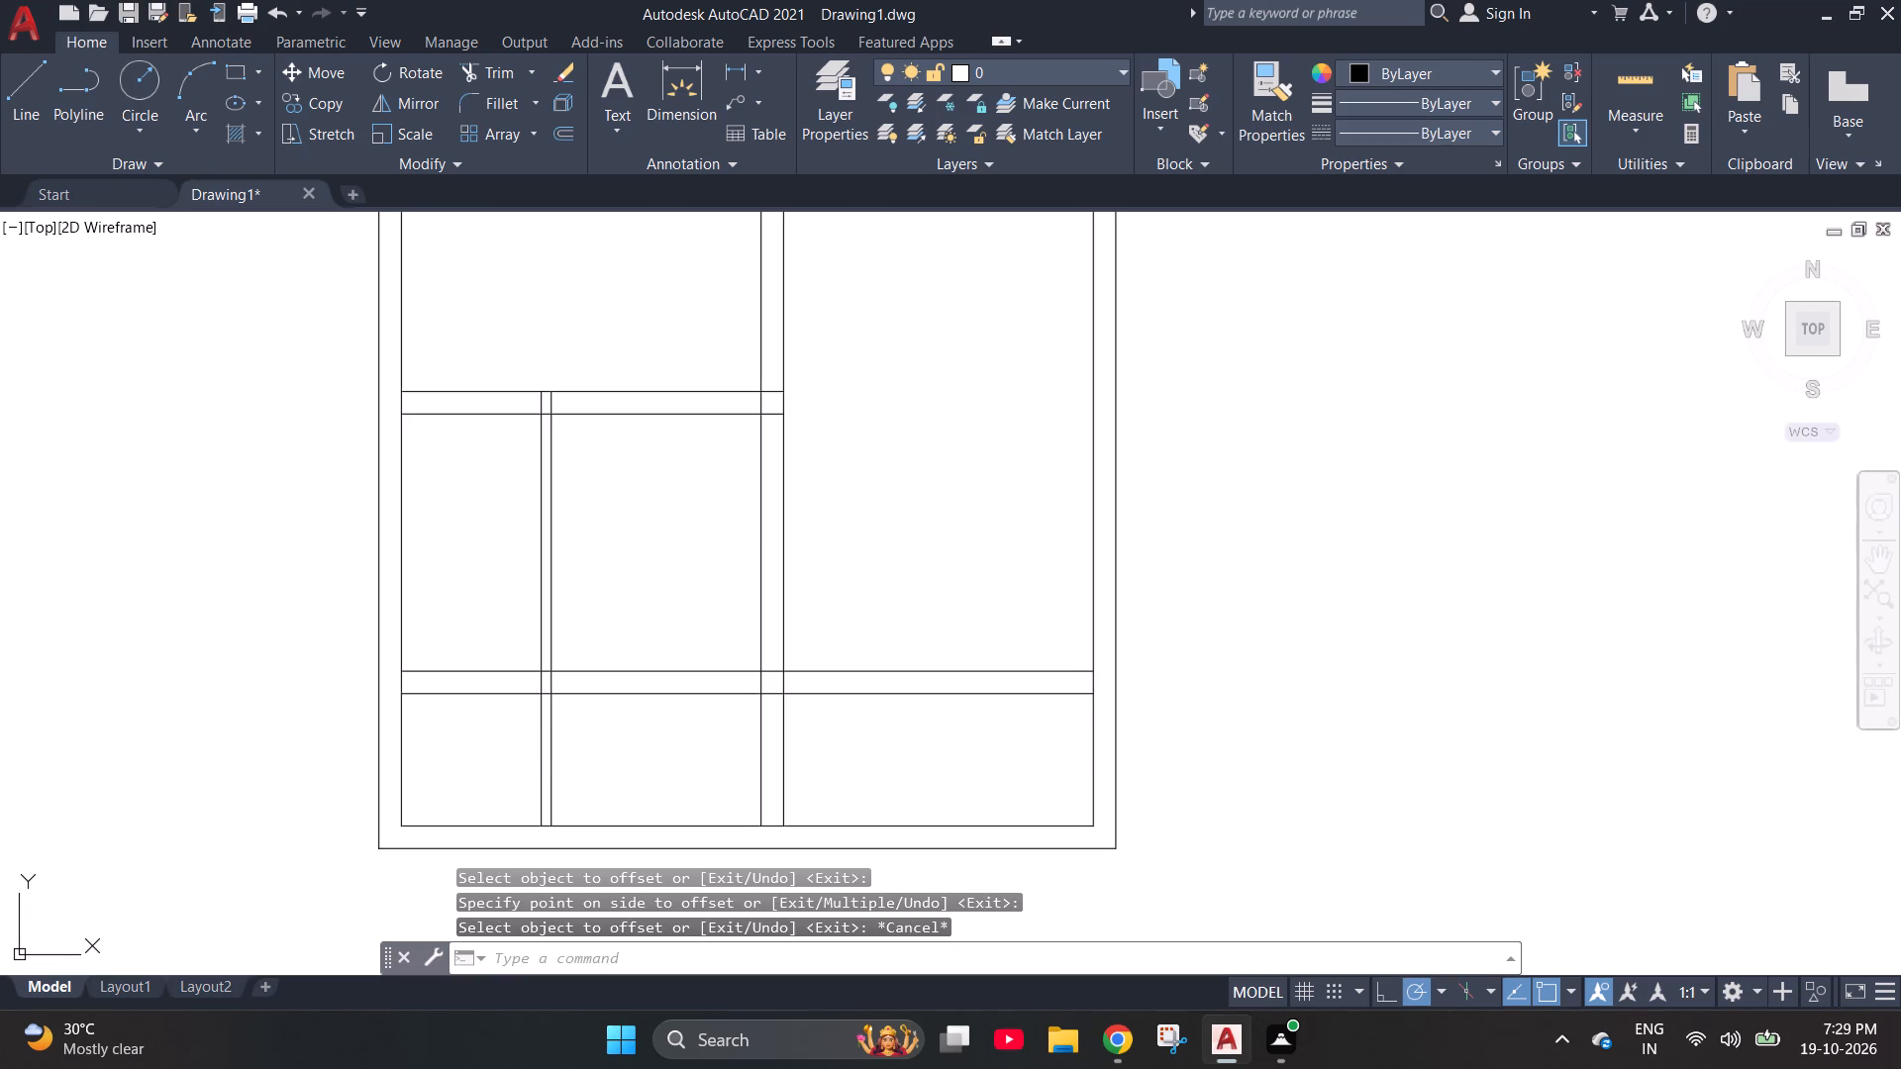
# Trim the new 9" horizontal partition left of the 9" vertical partition, along with the 4" vertical partition below the third horizontal partition.
pyautogui.write('tr')
pyautogui.press('Return')
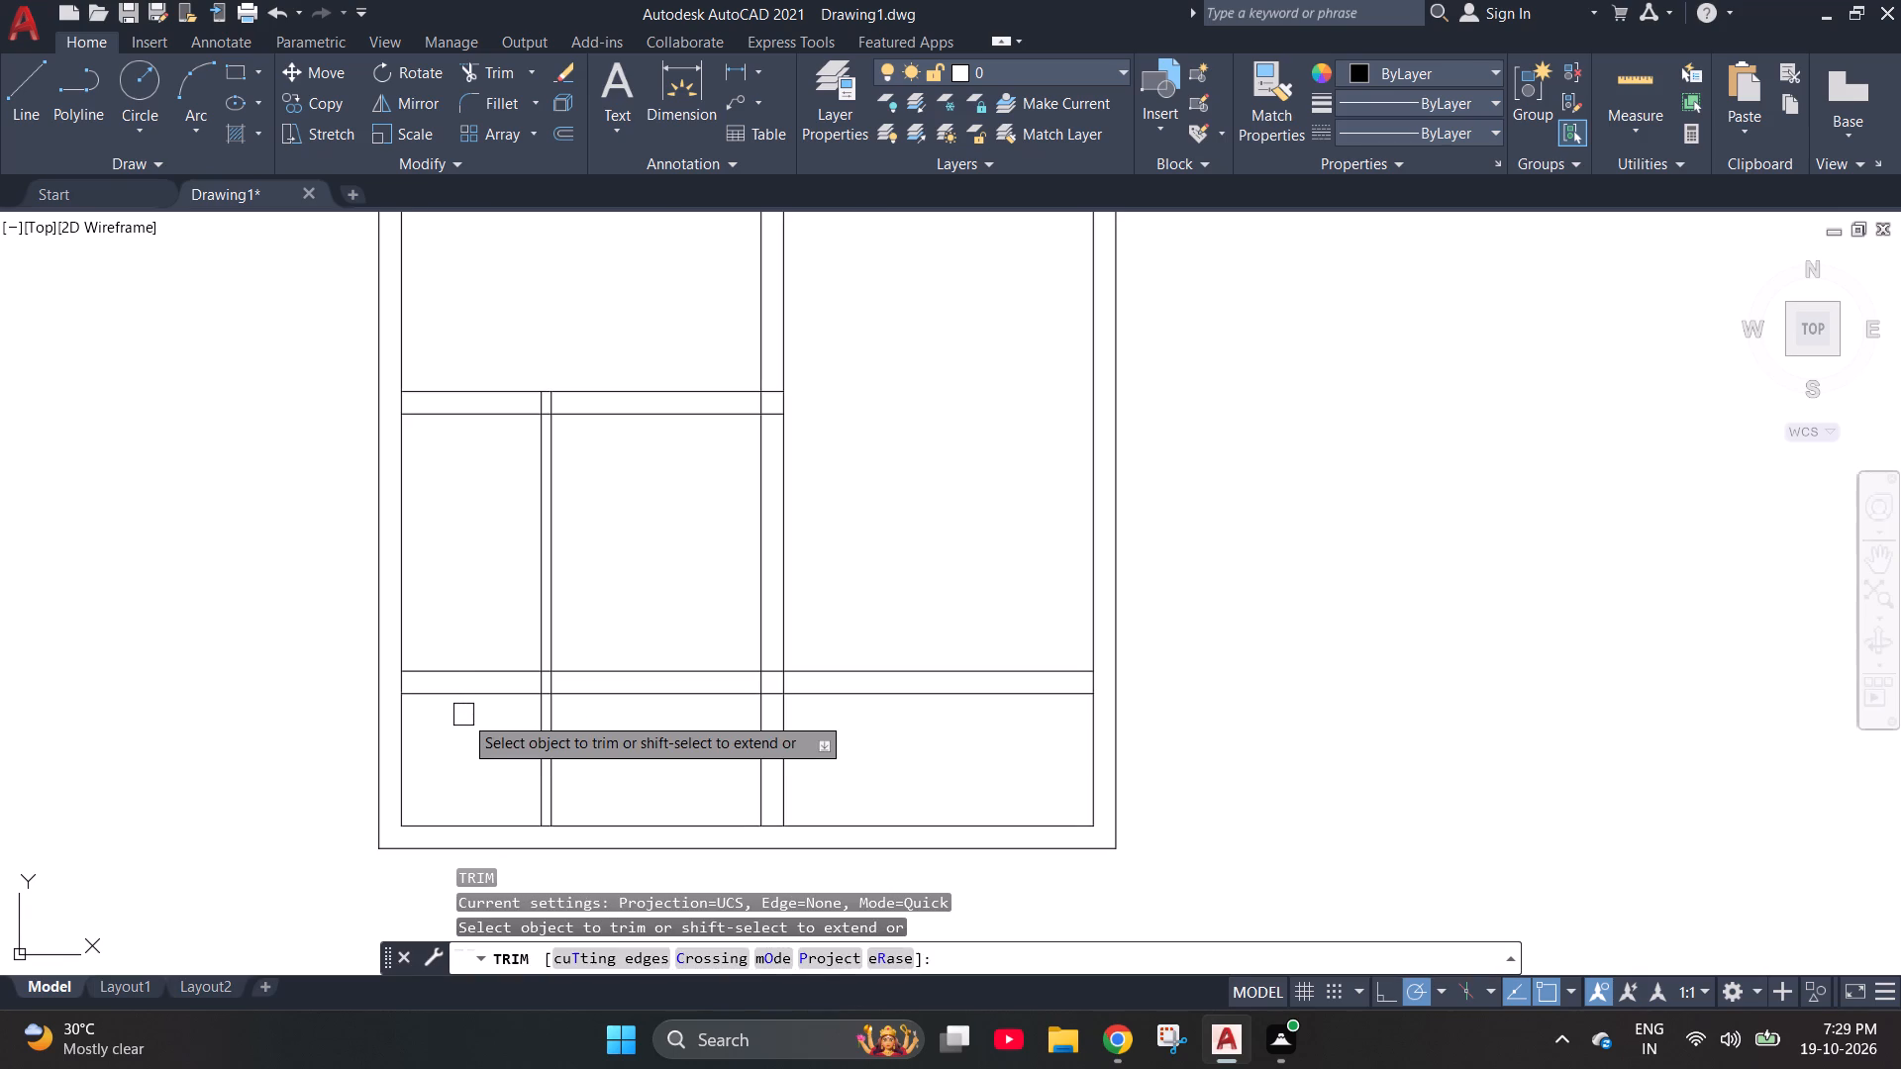
pyautogui.click(463, 715)
pyautogui.click(473, 478)
pyautogui.moveTo(480, 475); pyautogui.dragTo(542, 486)
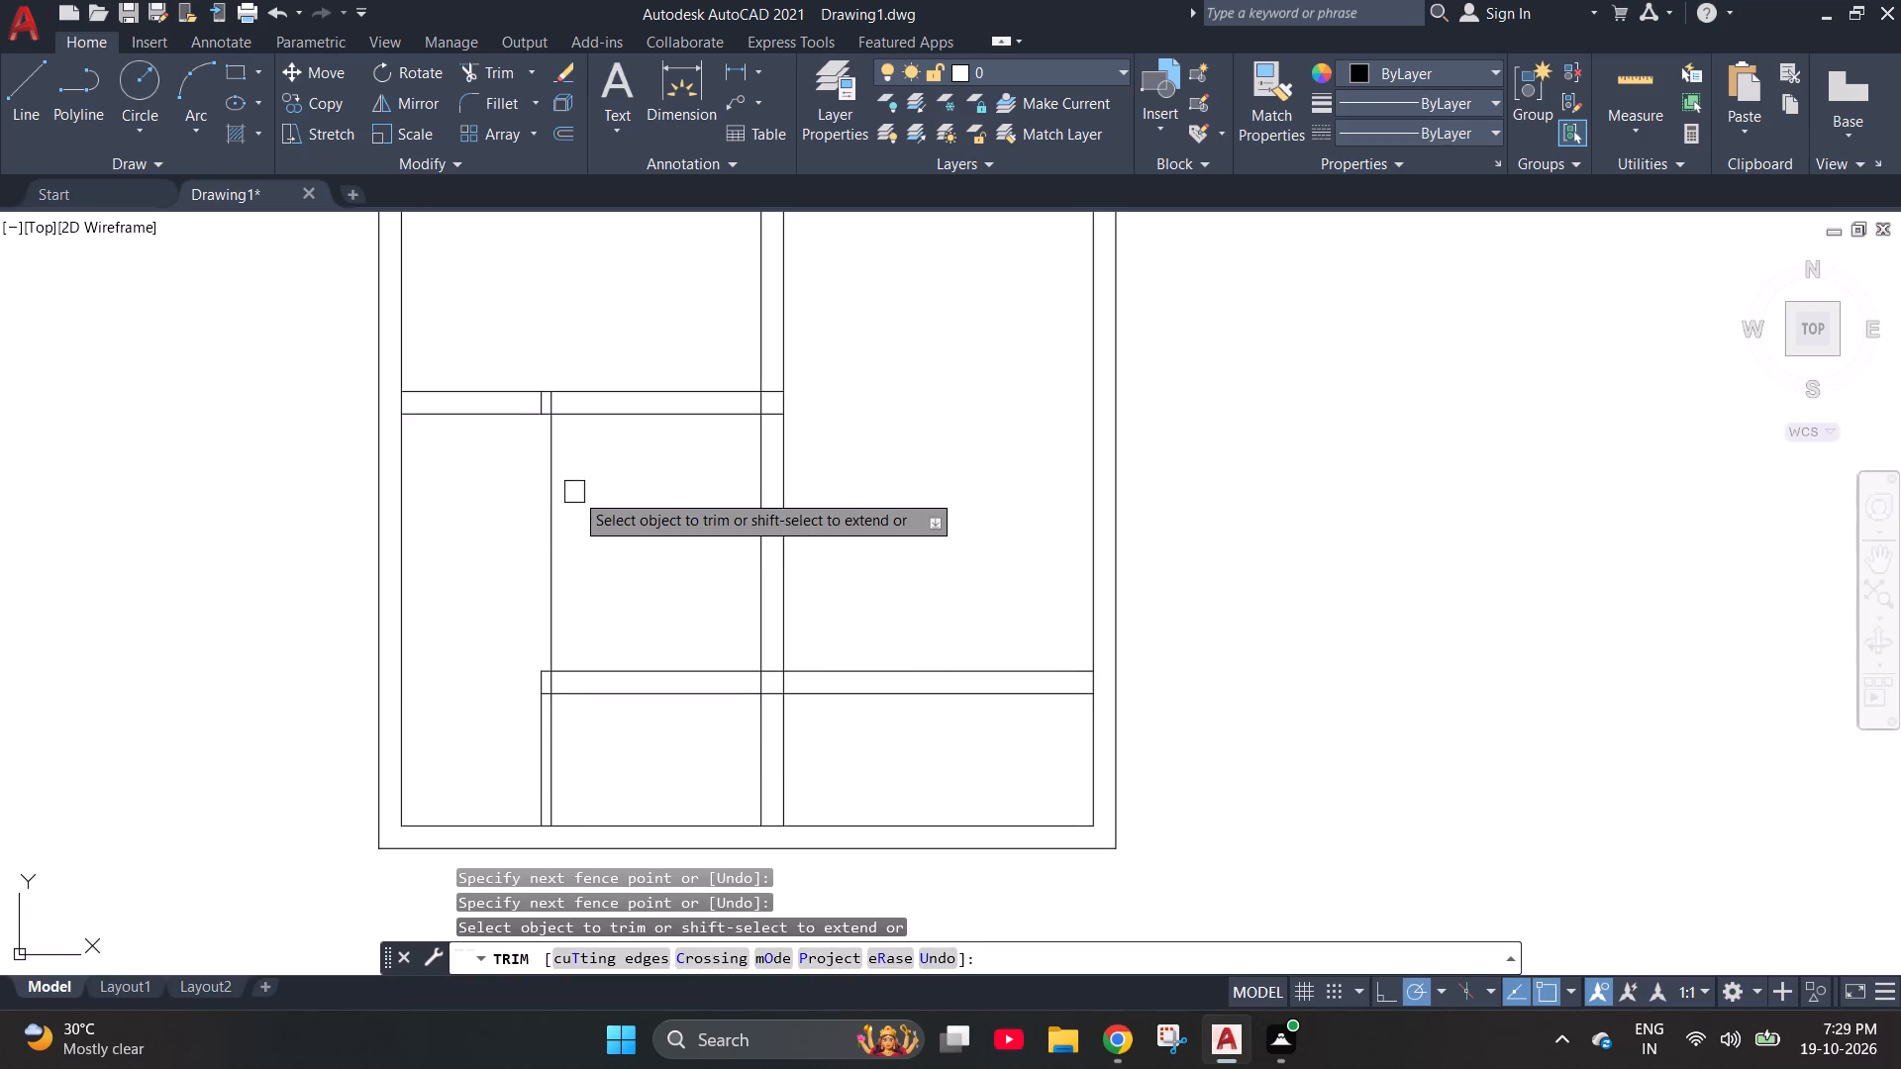
pyautogui.click(589, 496)
pyautogui.moveTo(416, 575); pyautogui.dragTo(425, 575)
pyautogui.click(604, 540)
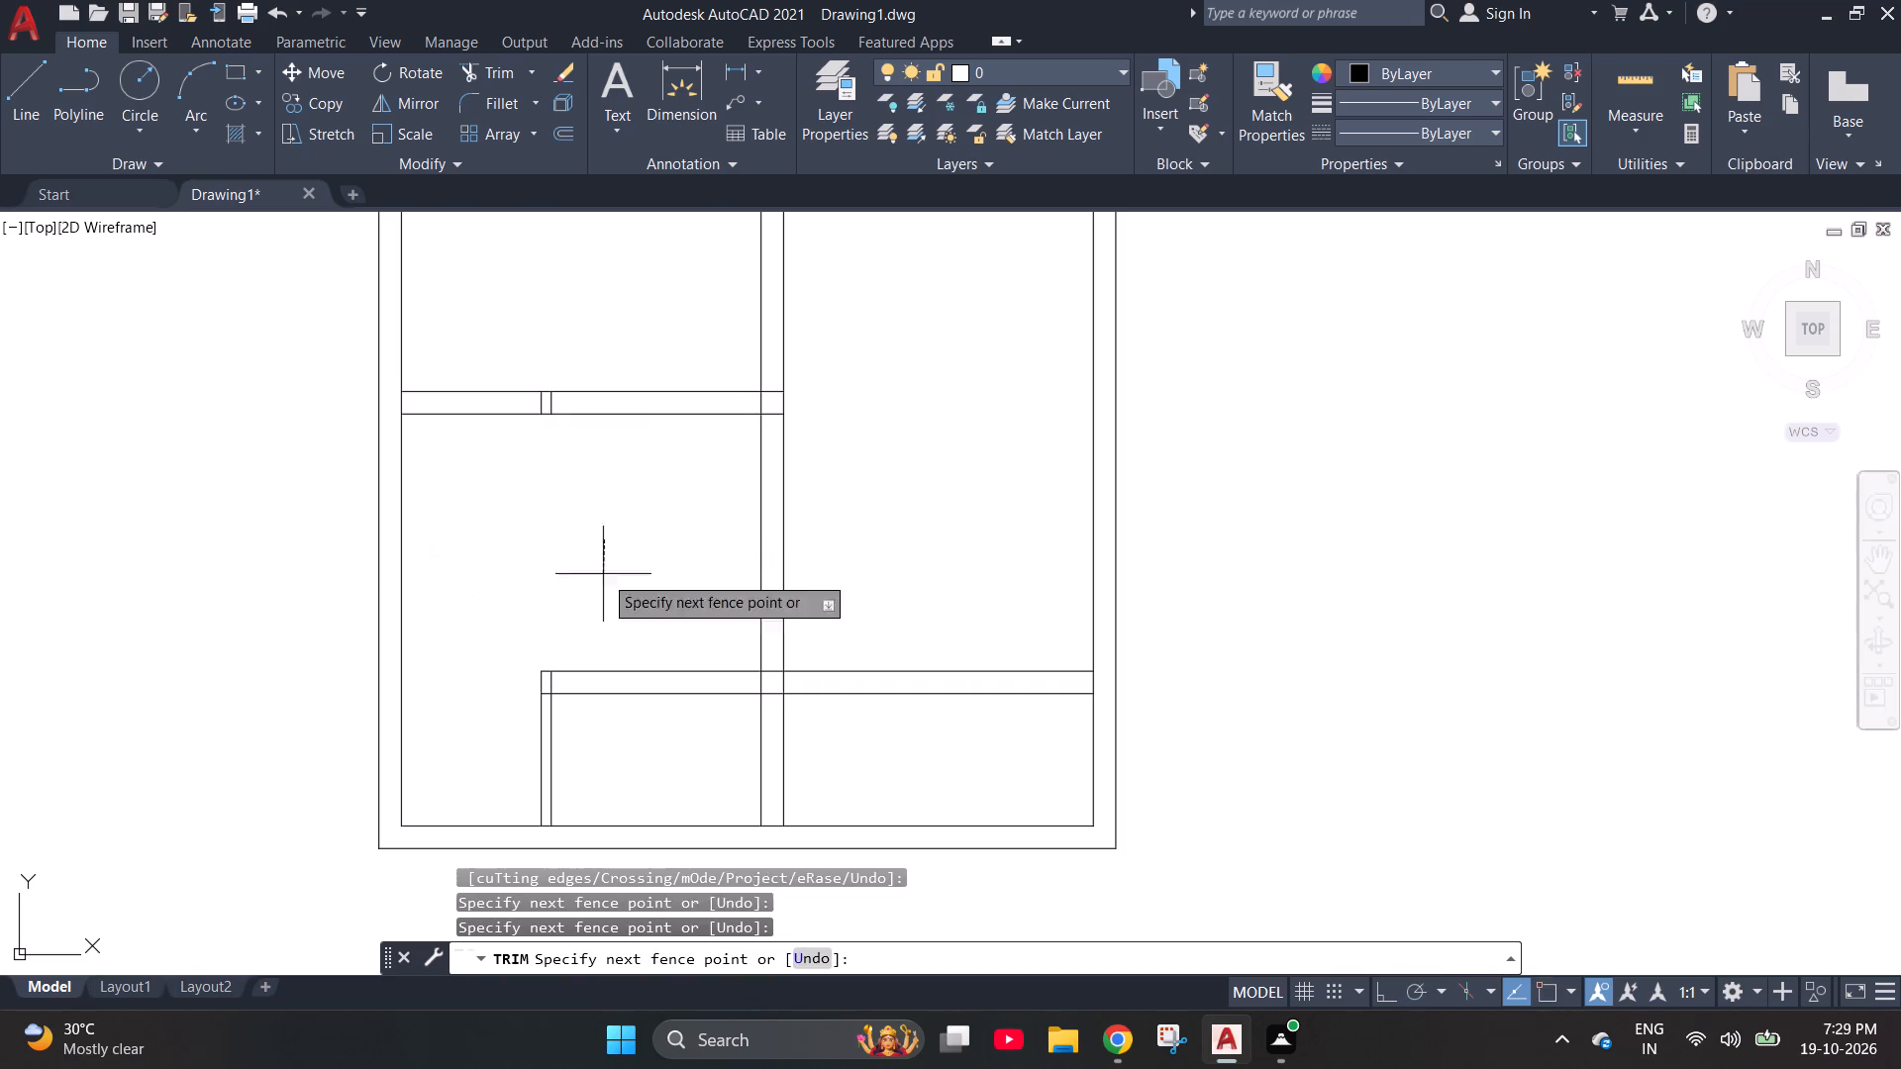
pyautogui.click(620, 868)
pyautogui.click(597, 800)
pyautogui.click(597, 788)
pyautogui.click(508, 772)
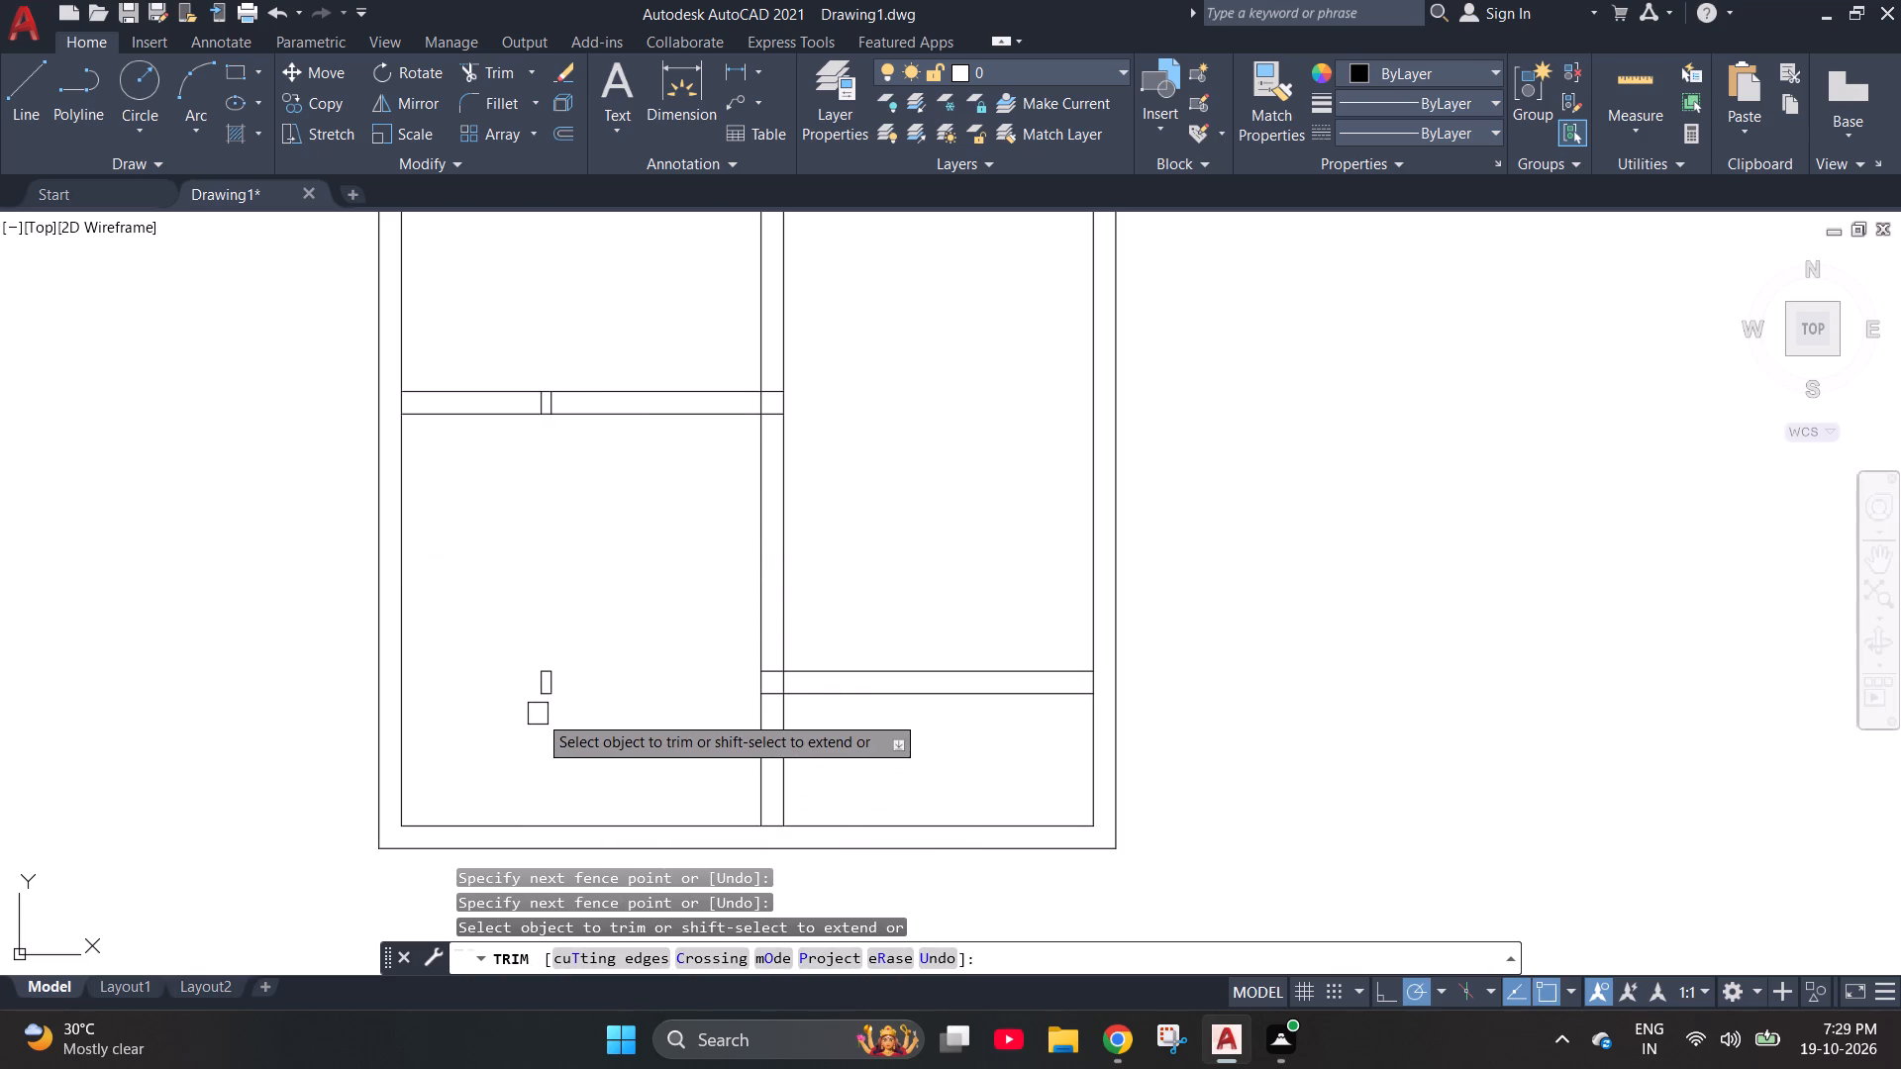
# Trim the short leftover pieces of the 4" vertical partition at the lower crossing and inside the third horizontal partition.
pyautogui.scroll(2, 534, 716)
pyautogui.moveTo(546, 716); pyautogui.dragTo(548, 707)
pyautogui.click(569, 572)
pyautogui.click(528, 626)
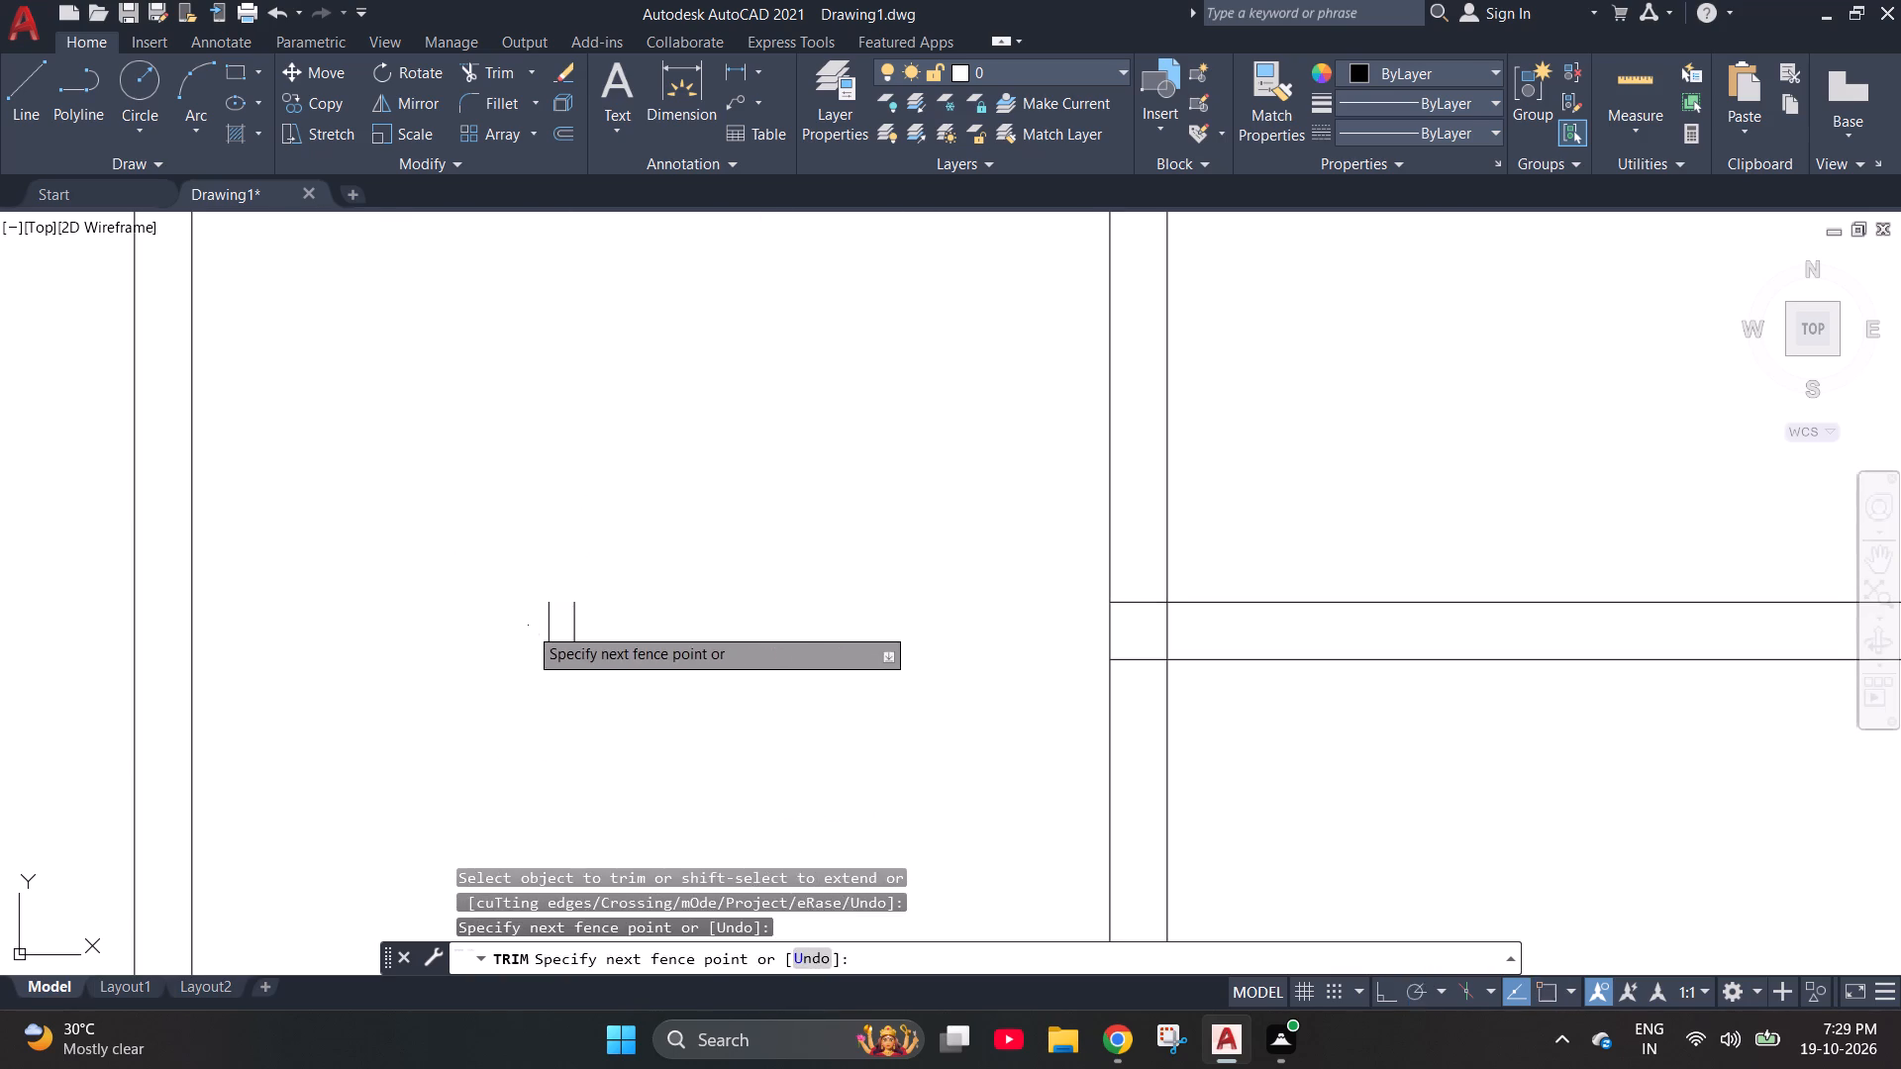
pyautogui.click(587, 629)
pyautogui.scroll(-2, 594, 731)
pyautogui.scroll(3, 619, 373)
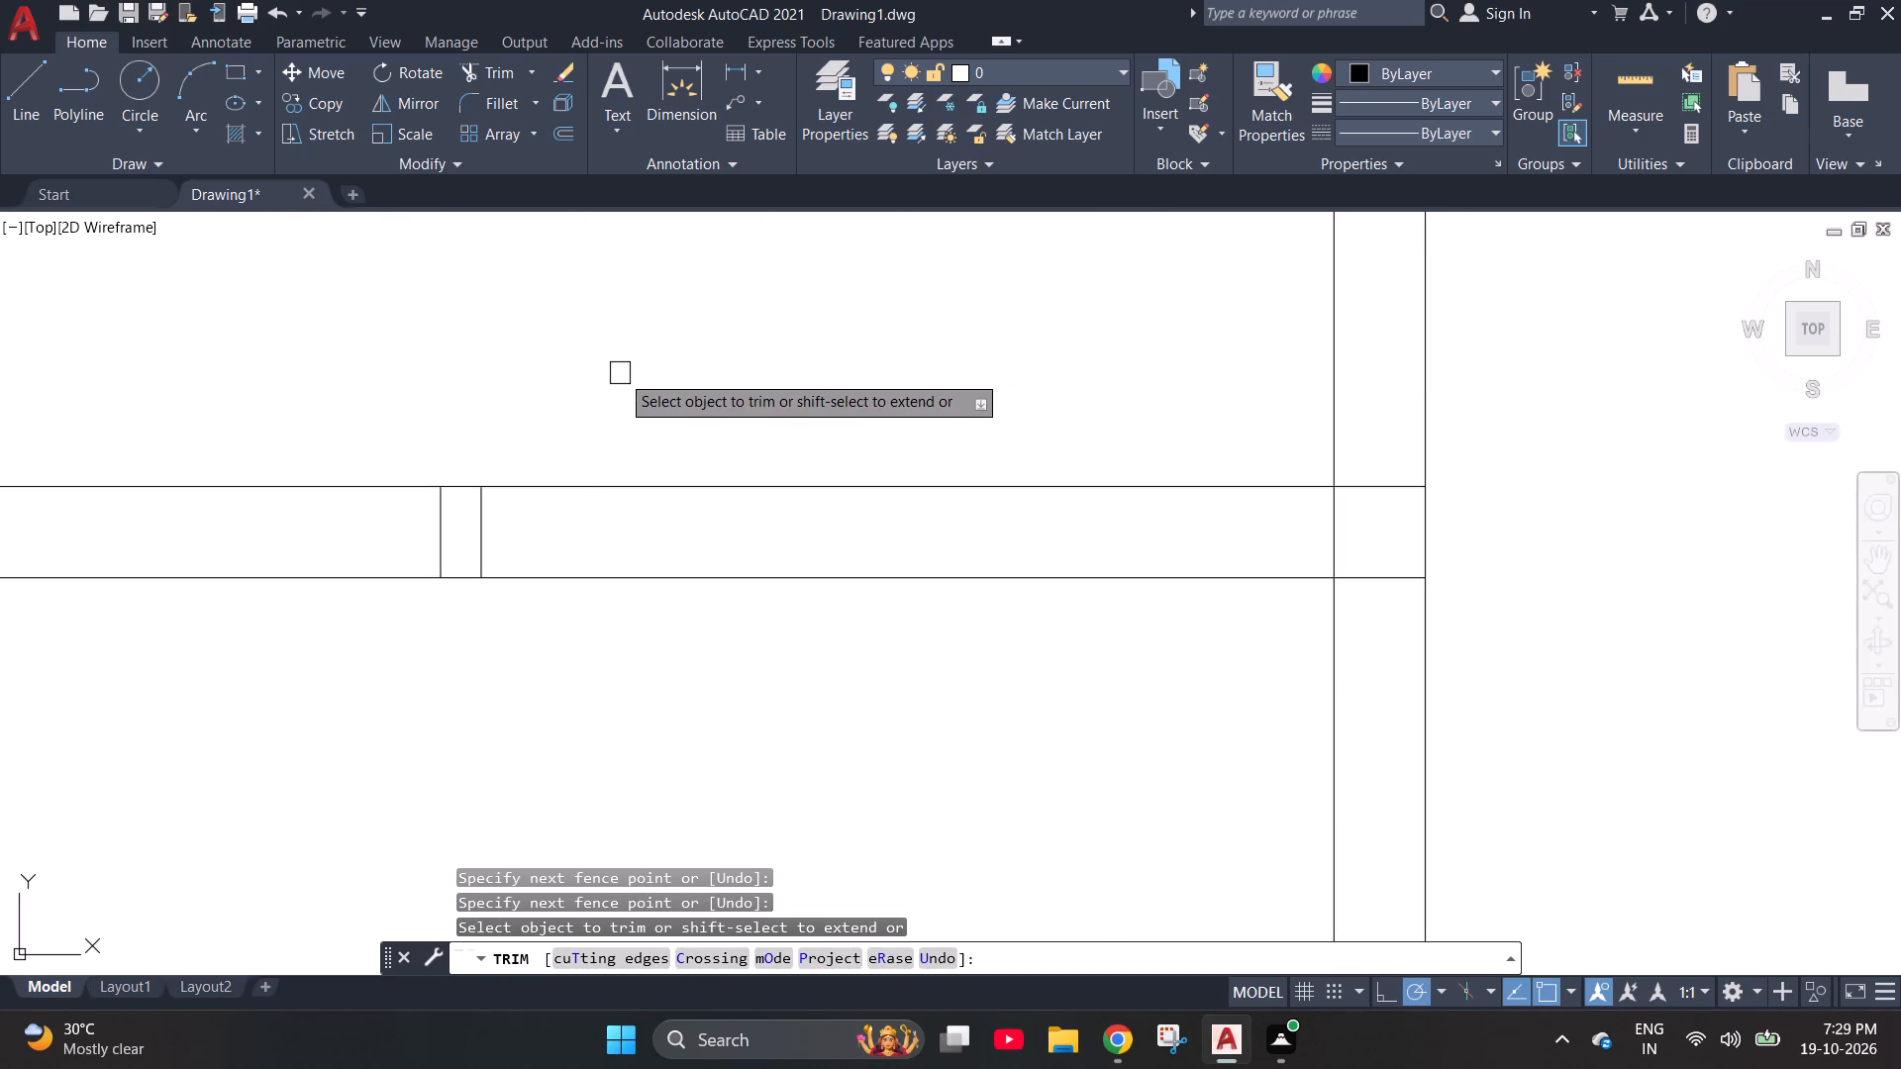
pyautogui.moveTo(545, 540); pyautogui.dragTo(516, 541)
pyautogui.click(342, 502)
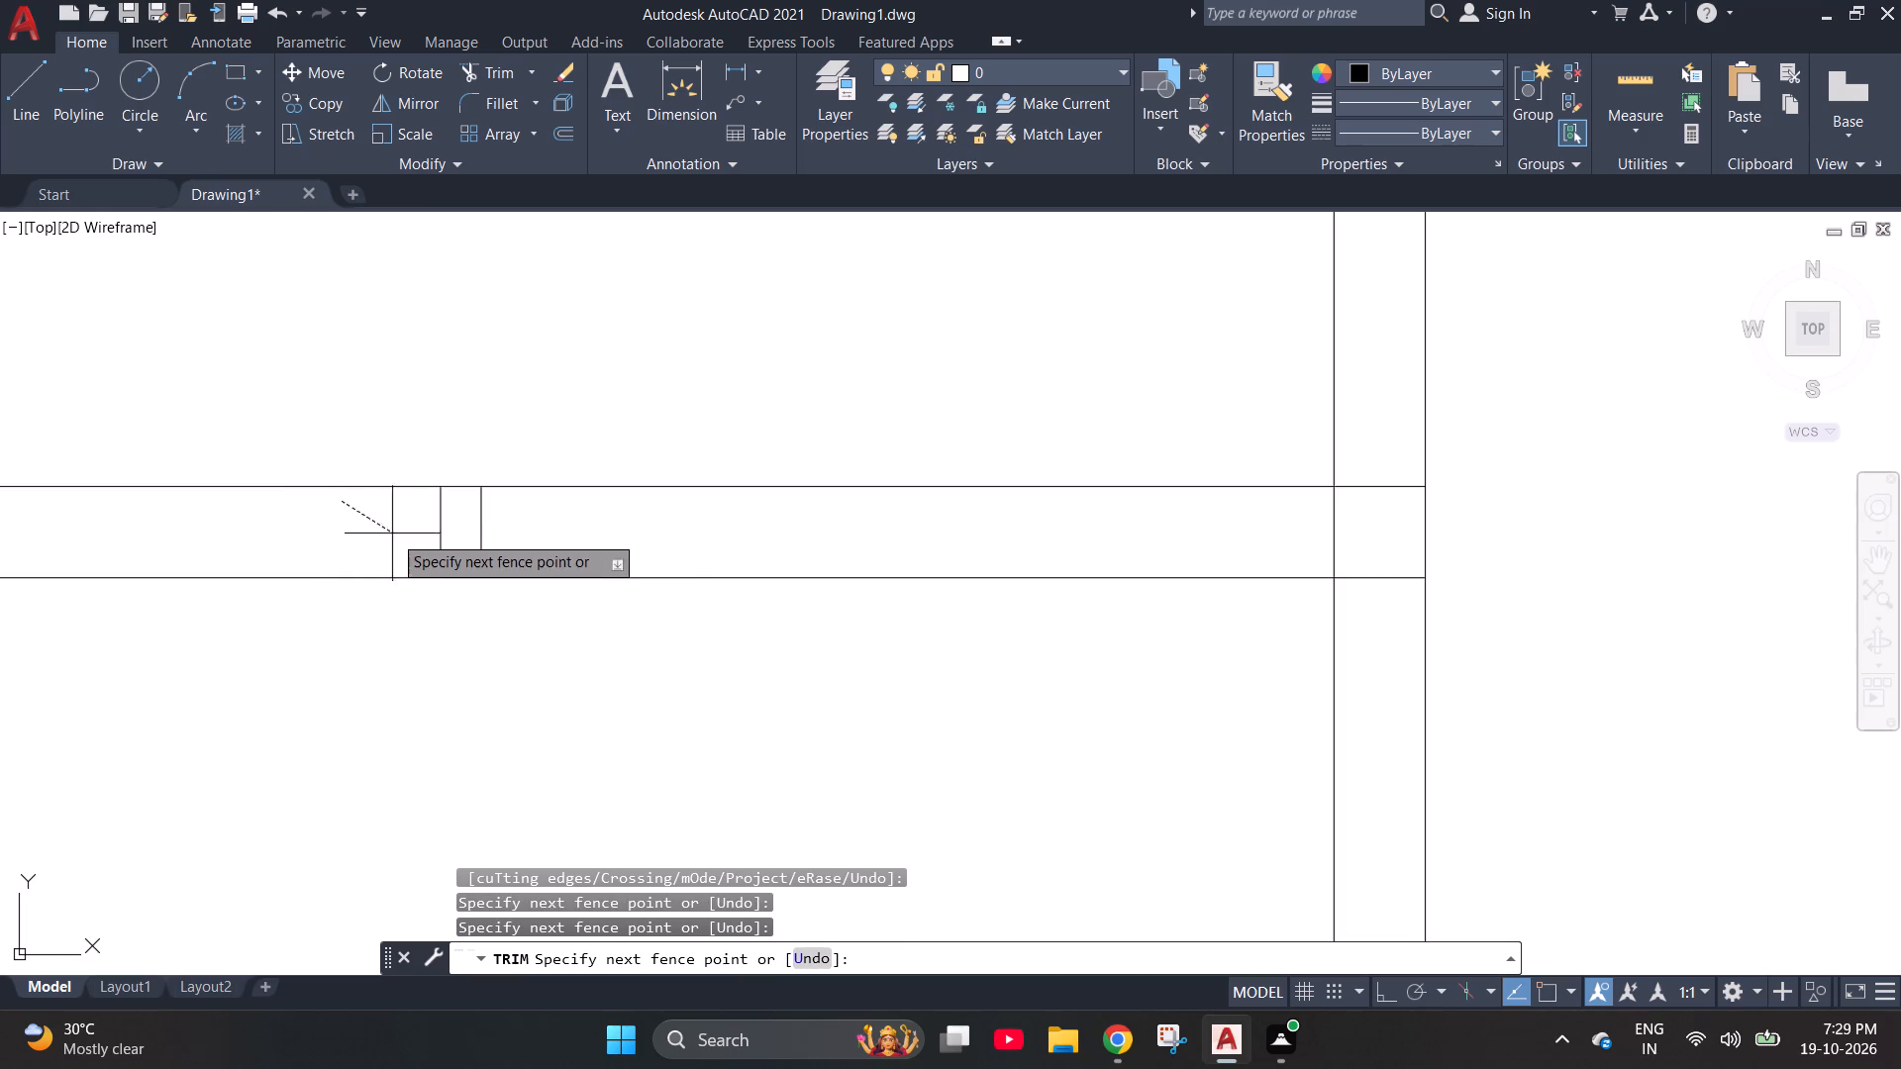
pyautogui.click(381, 520)
pyautogui.moveTo(397, 516); pyautogui.dragTo(407, 516)
pyautogui.click(567, 543)
pyautogui.scroll(-5, 366, 552)
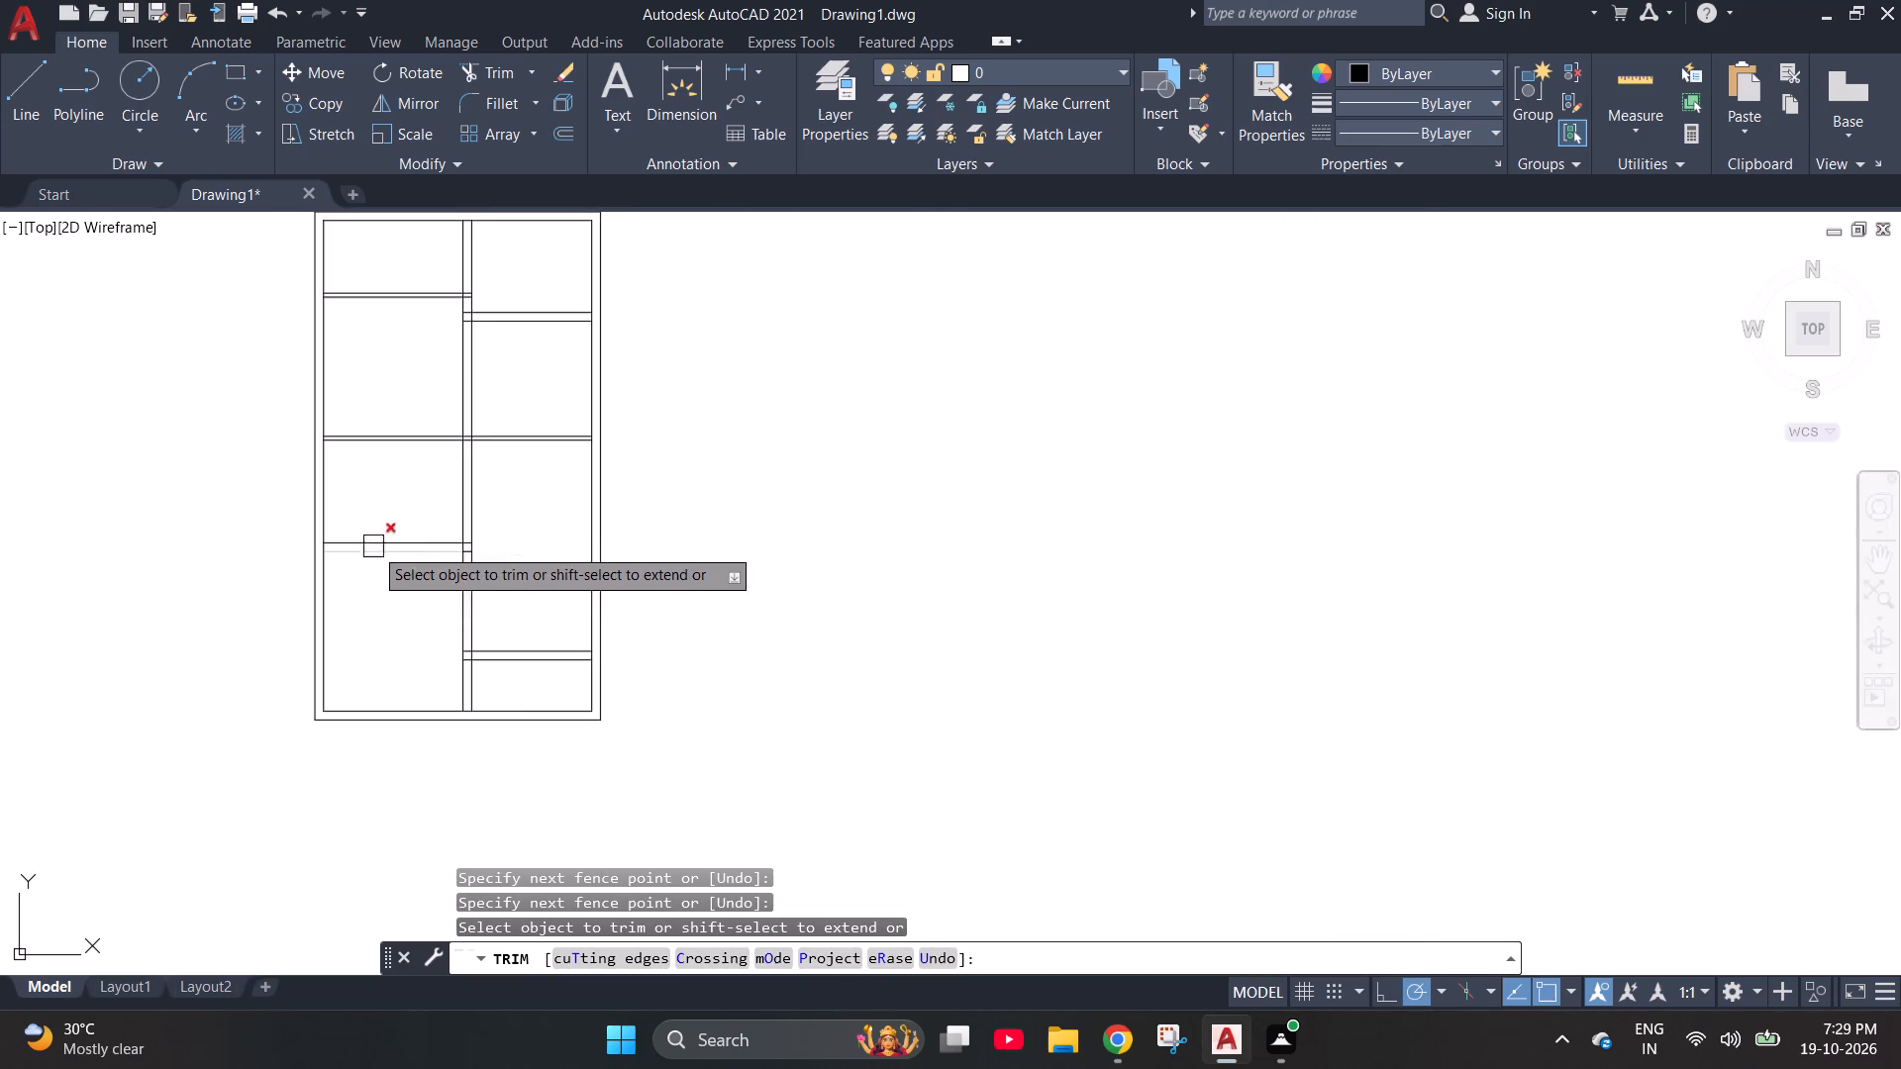
pyautogui.scroll(3, 496, 689)
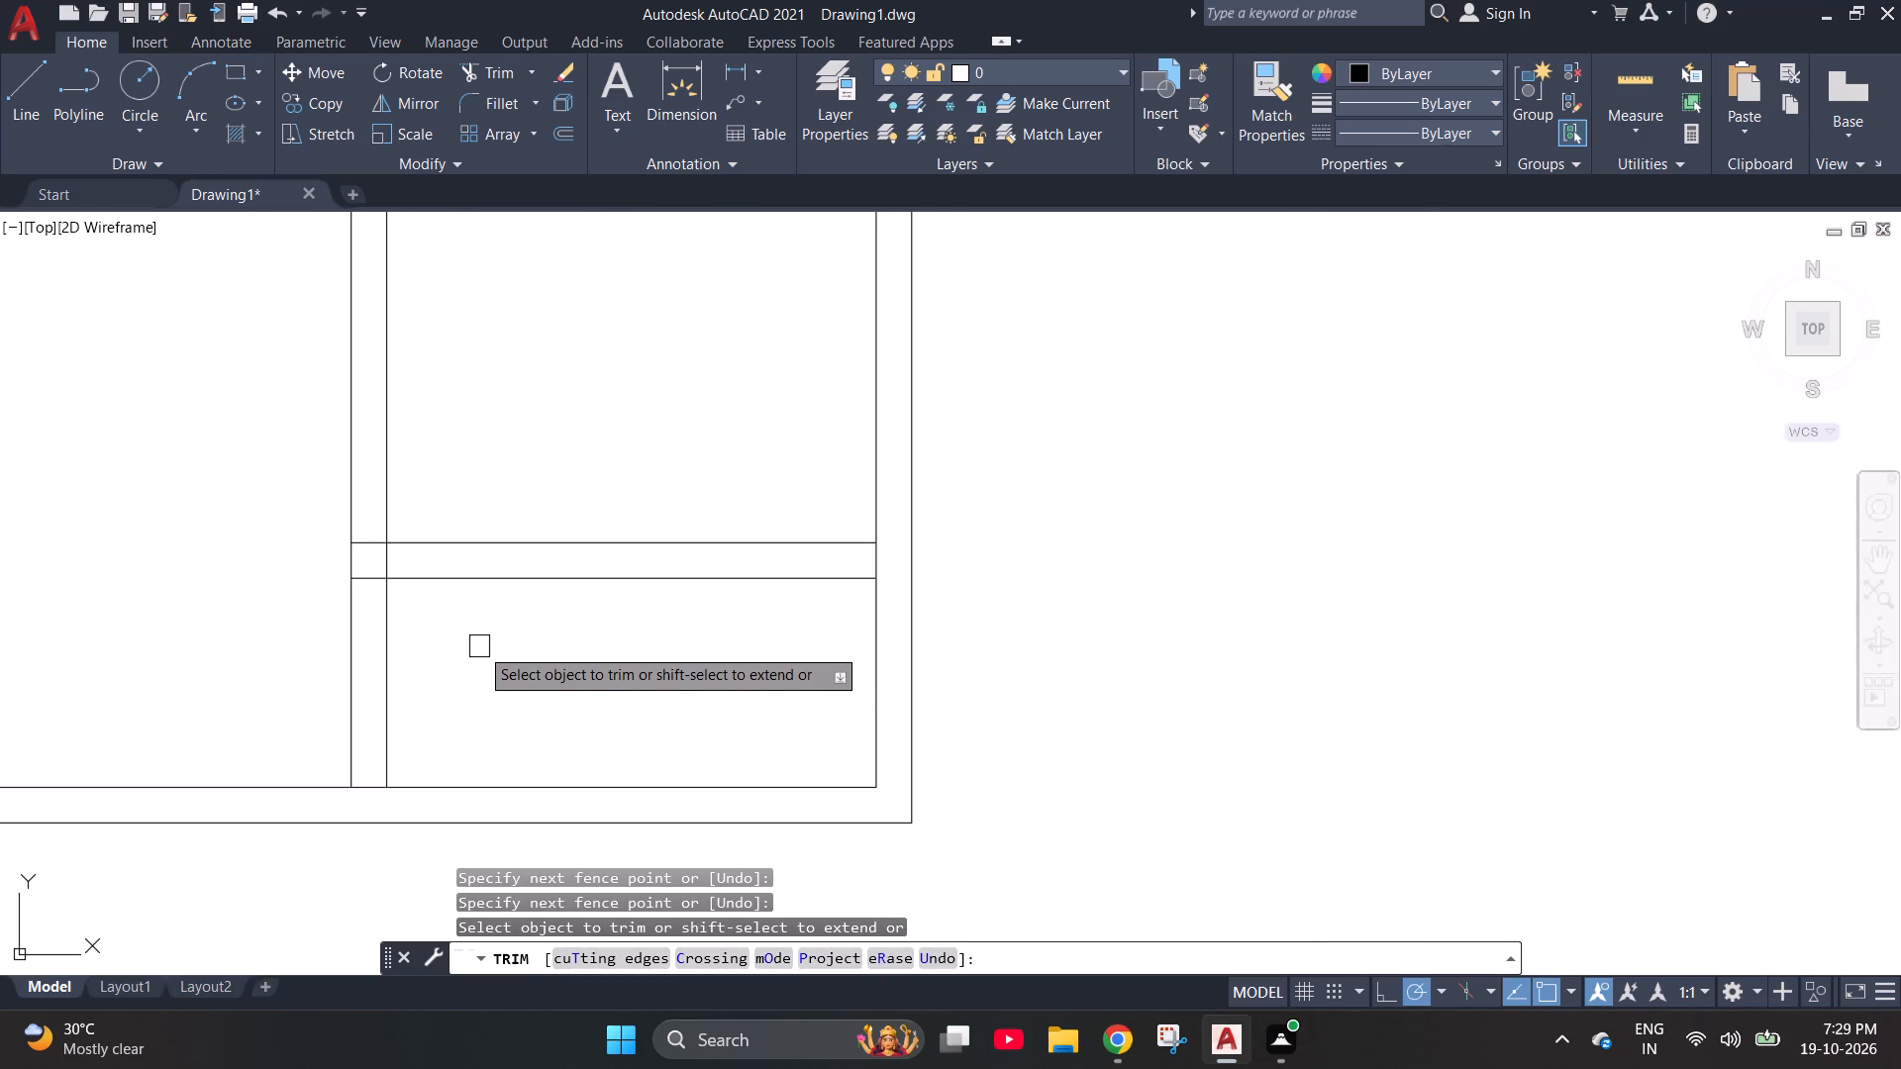
pyautogui.press('Escape')
pyautogui.press('Escape')
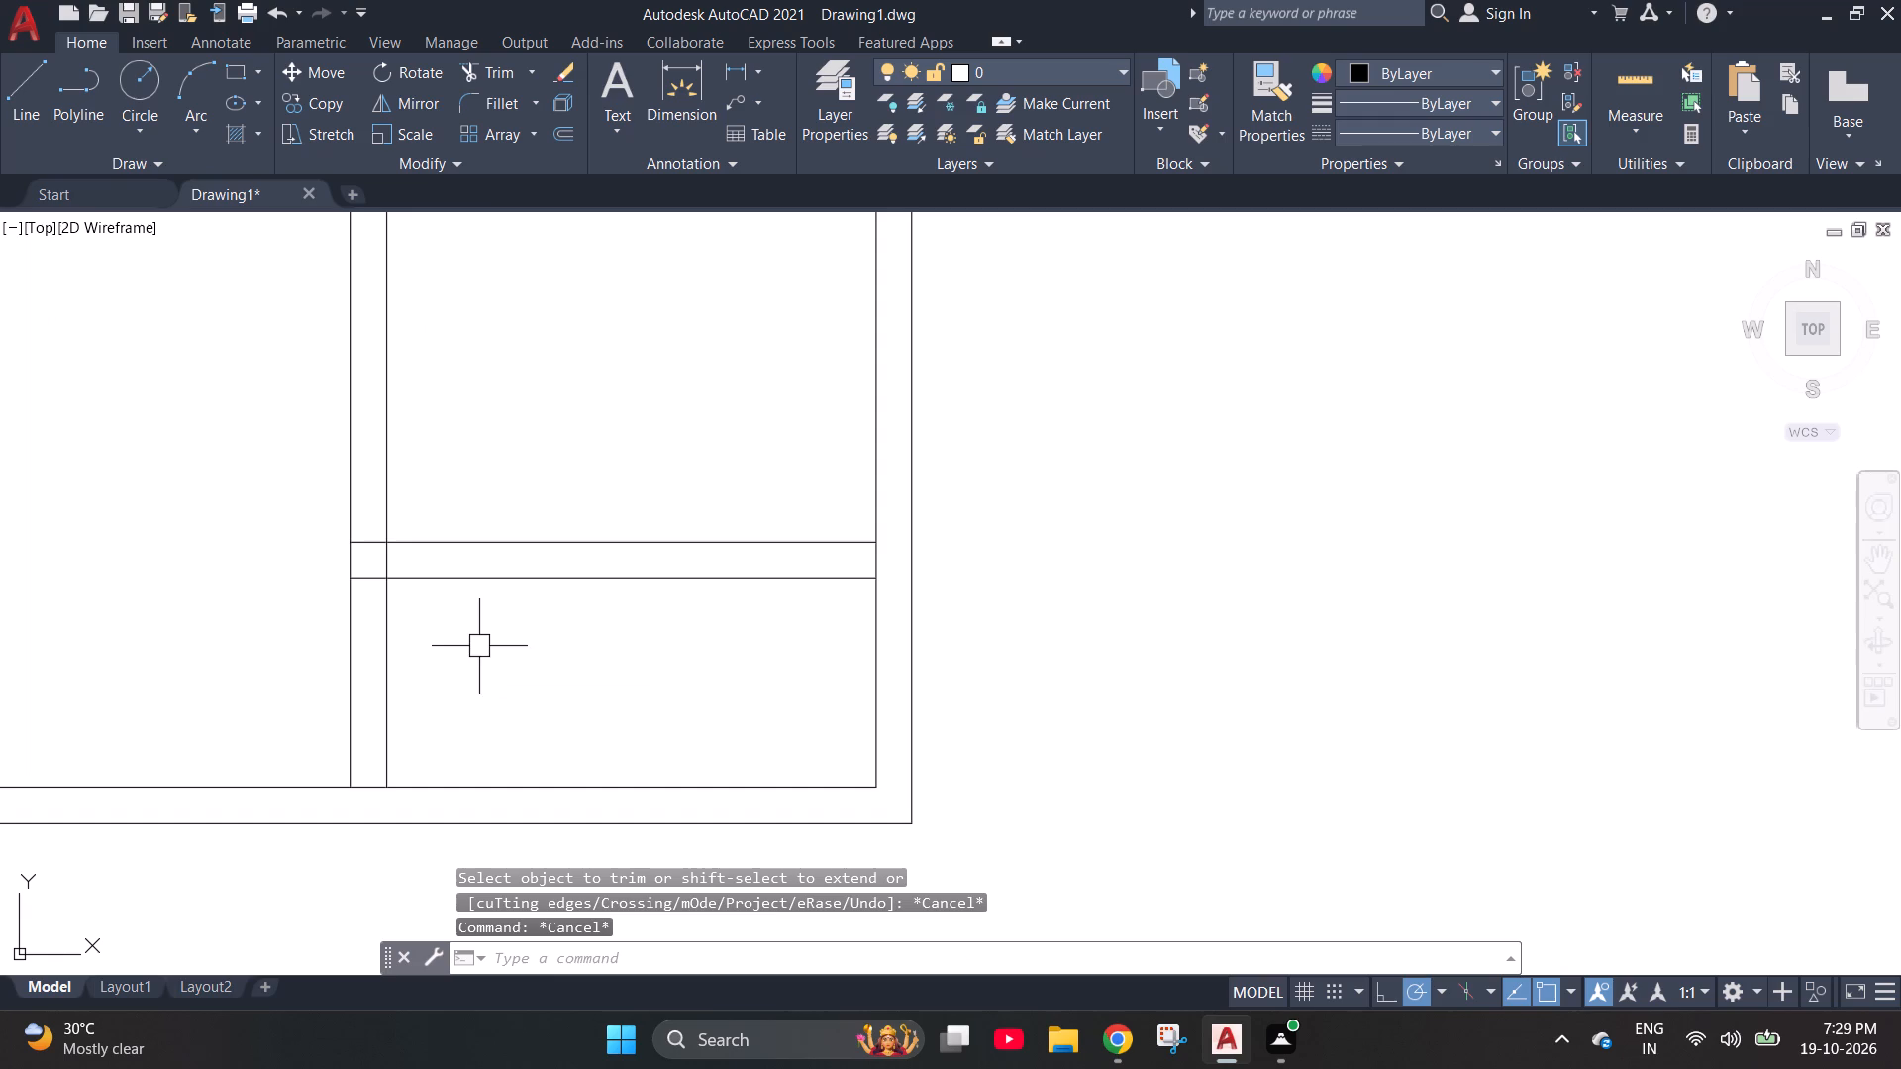
pyautogui.press('Escape')
# Offset the inner line of the right outer wall 5'8" inward, across the lowest horizontal partition.
pyautogui.press('o')
pyautogui.press('Return')
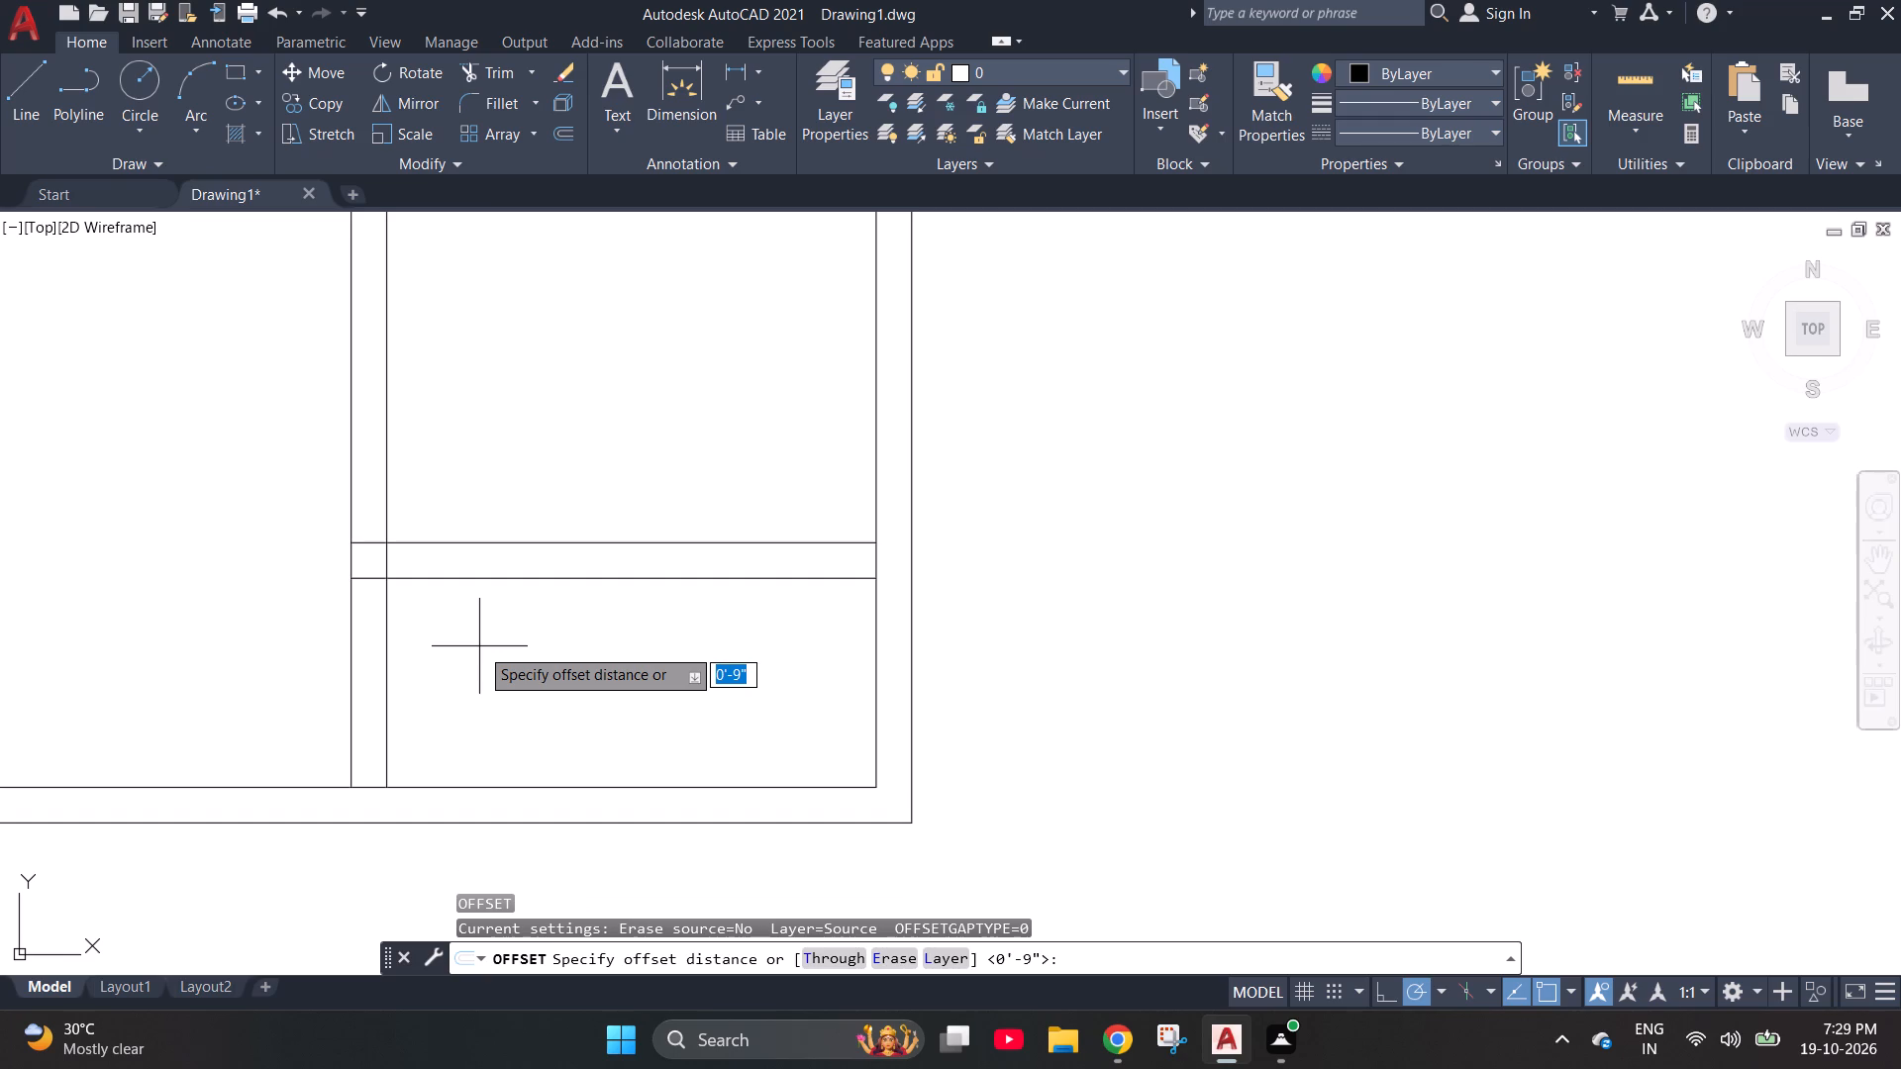
pyautogui.write('5\'8"')
pyautogui.press('Return')
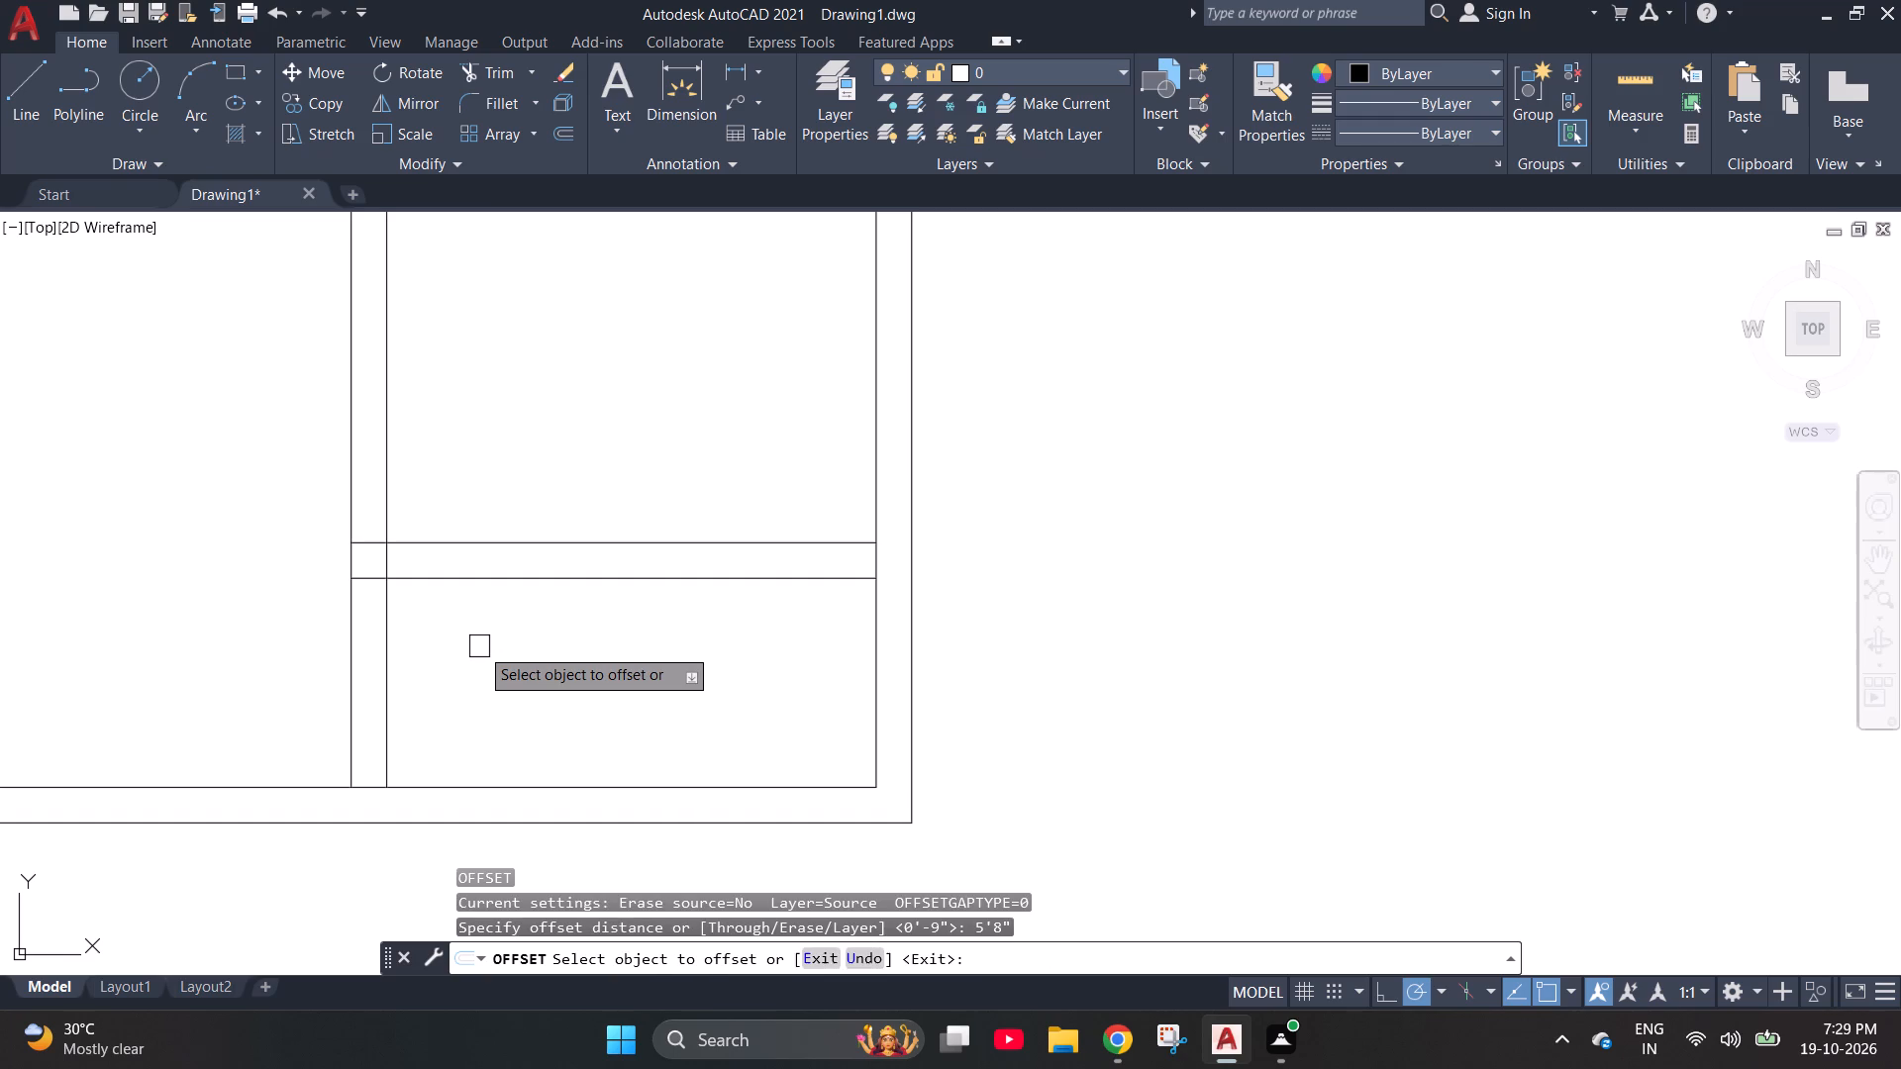
pyautogui.moveTo(872, 664); pyautogui.dragTo(856, 667)
pyautogui.click(717, 701)
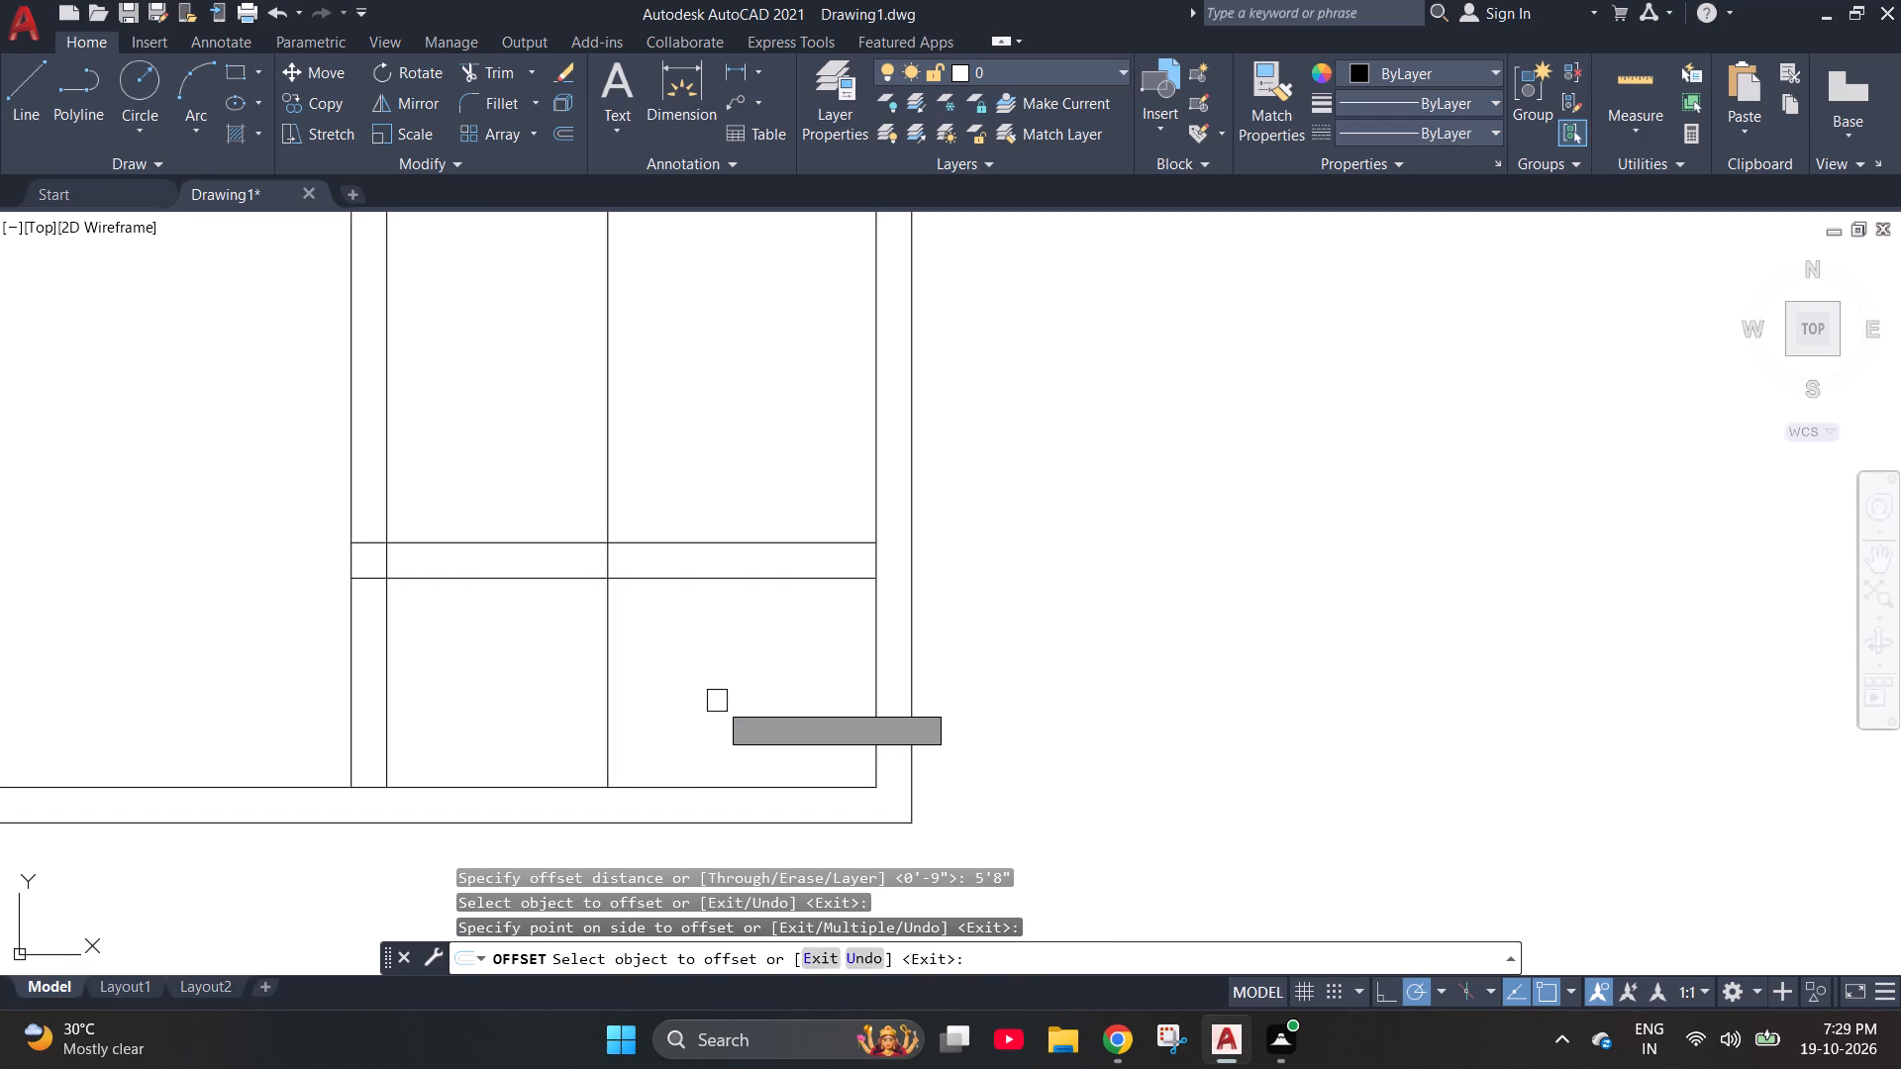
pyautogui.press('Escape')
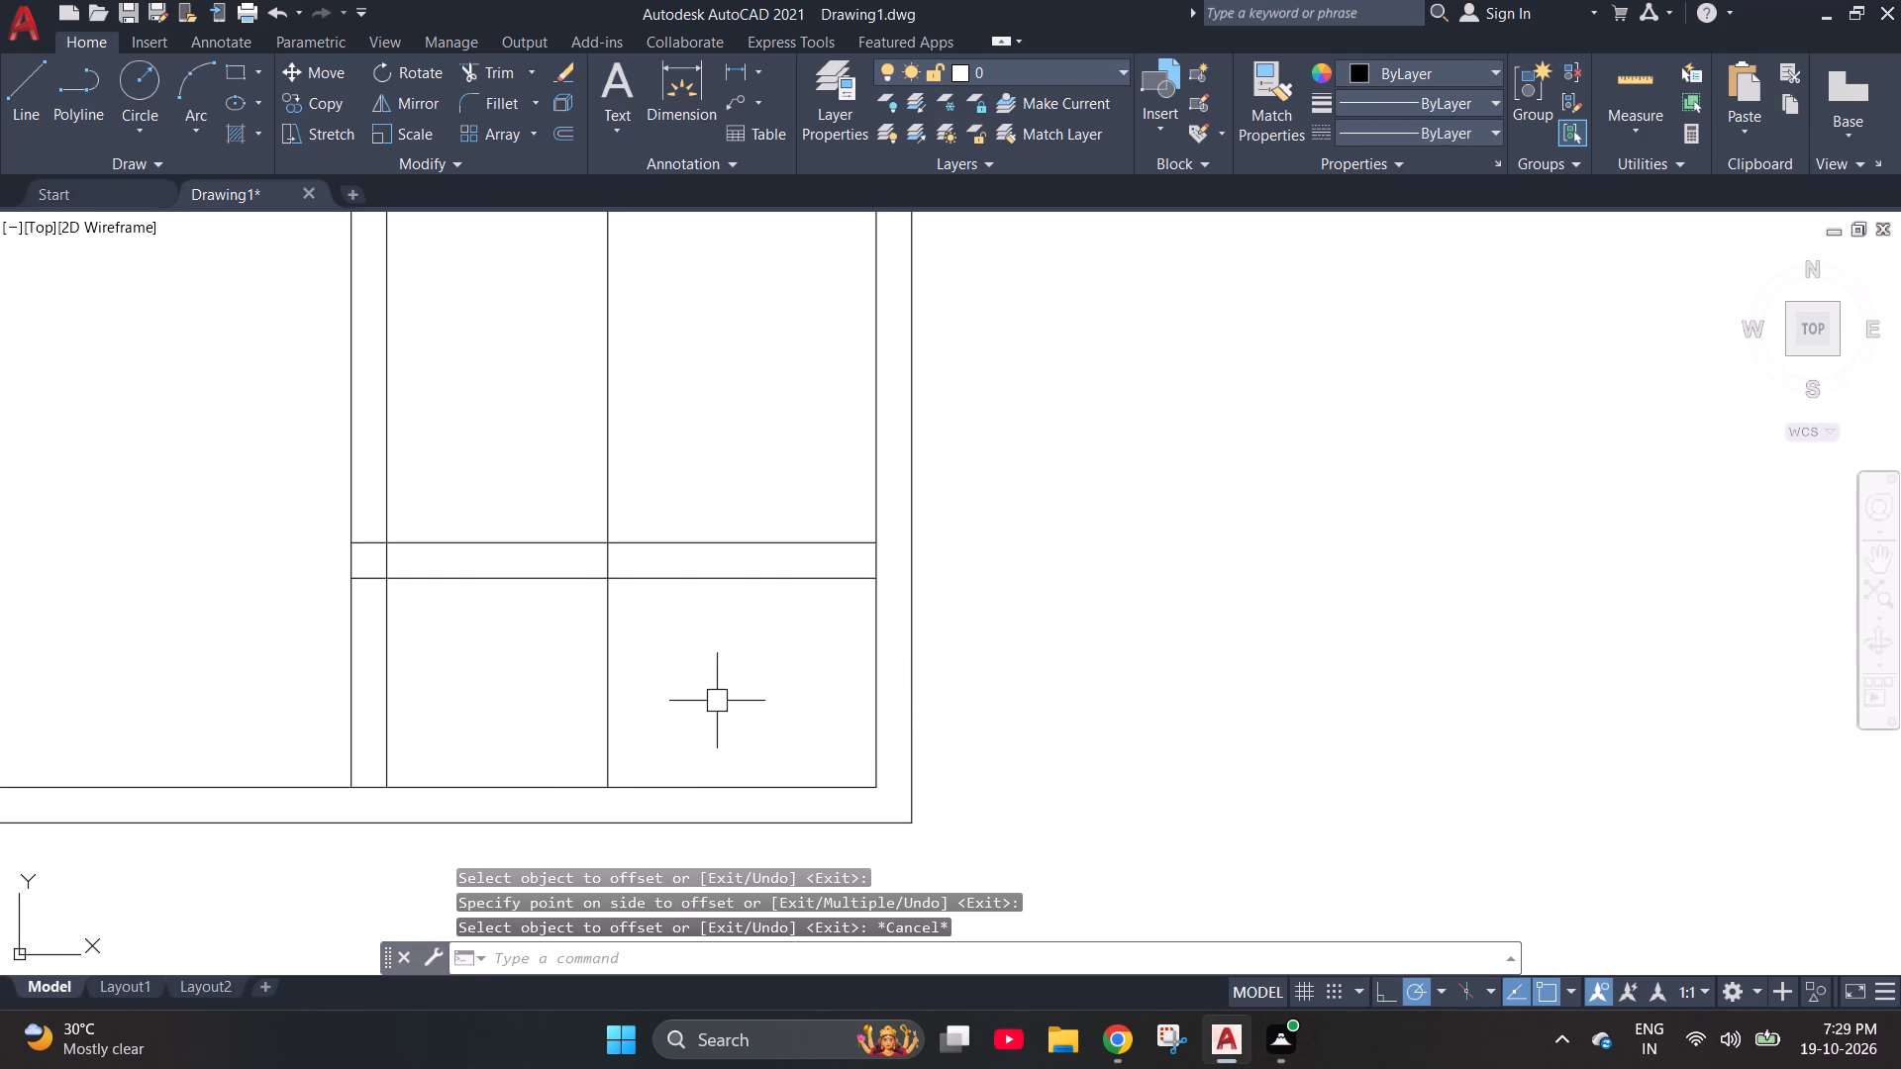
# Offset the new vertical line 9" to the left to form a second 9" vertical partition.
pyautogui.press('o')
pyautogui.press('Return')
pyautogui.write('9"')
pyautogui.press('Return')
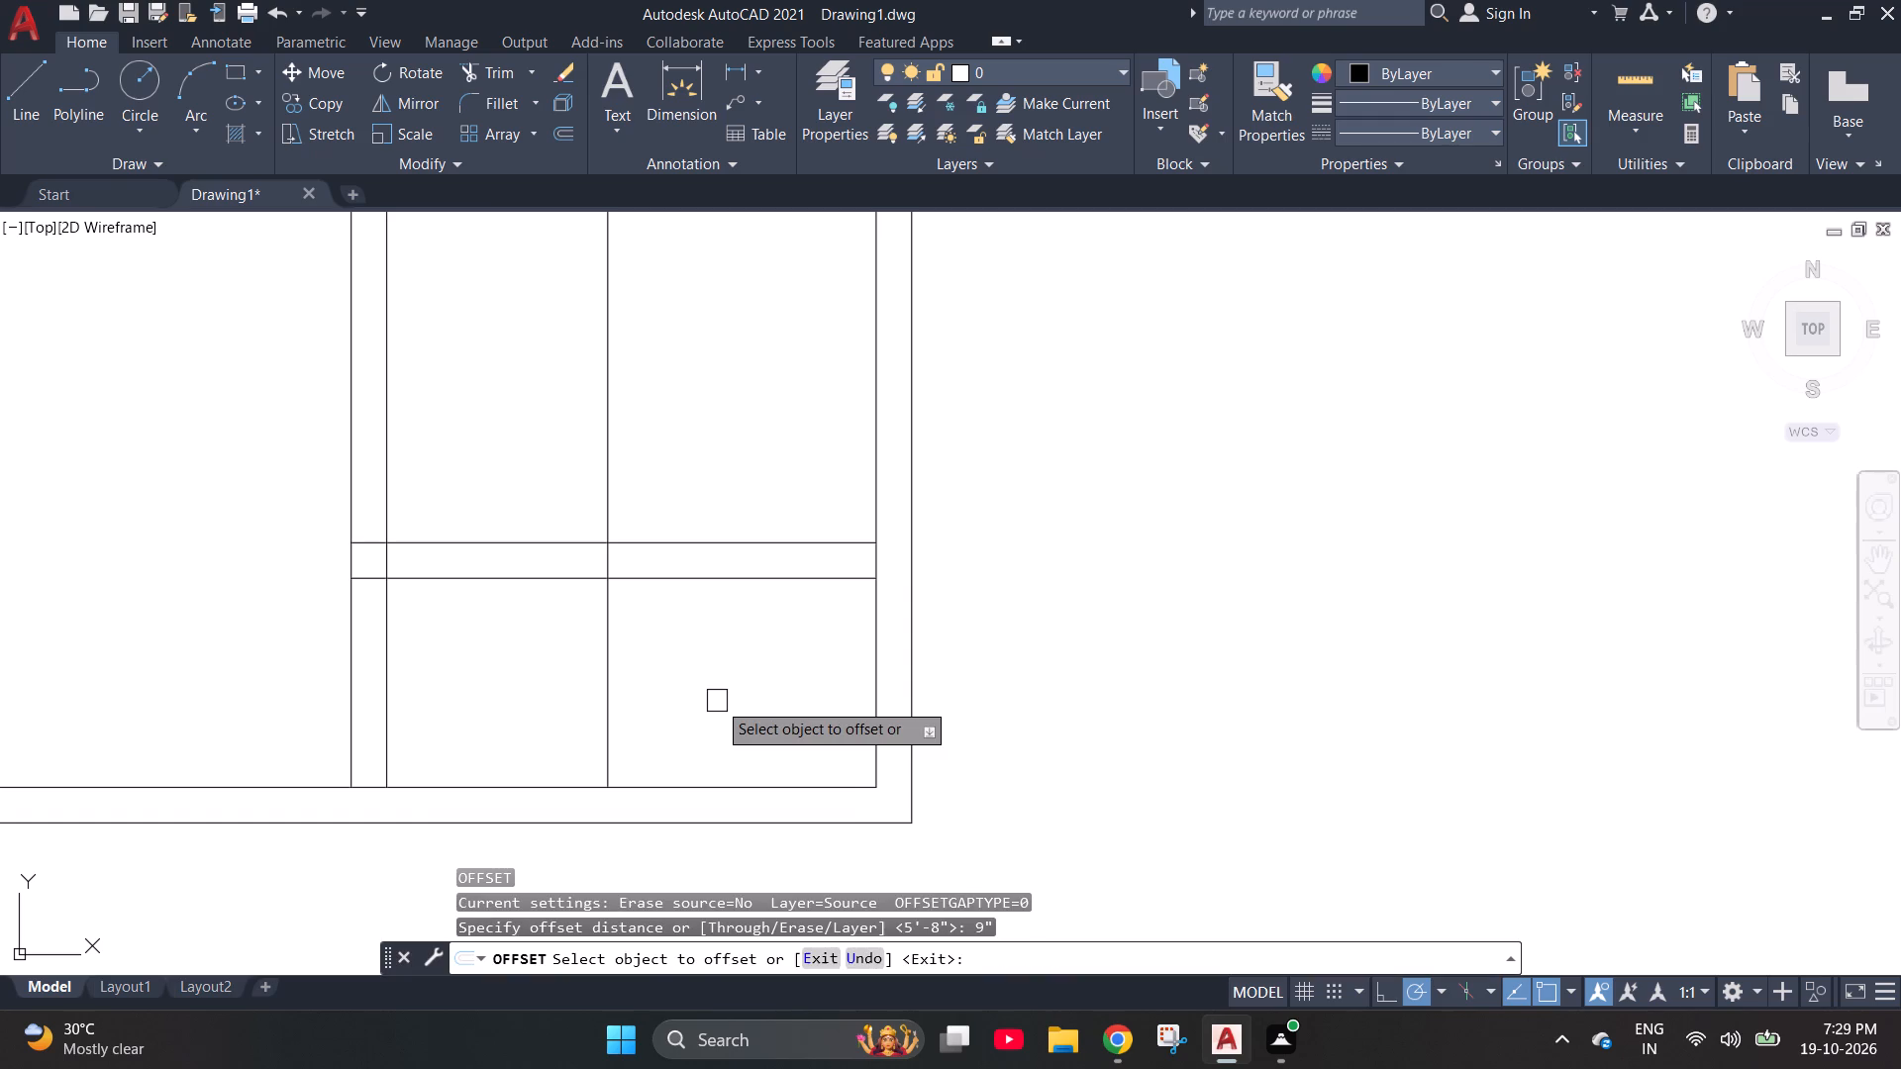
pyautogui.click(613, 628)
pyautogui.click(578, 640)
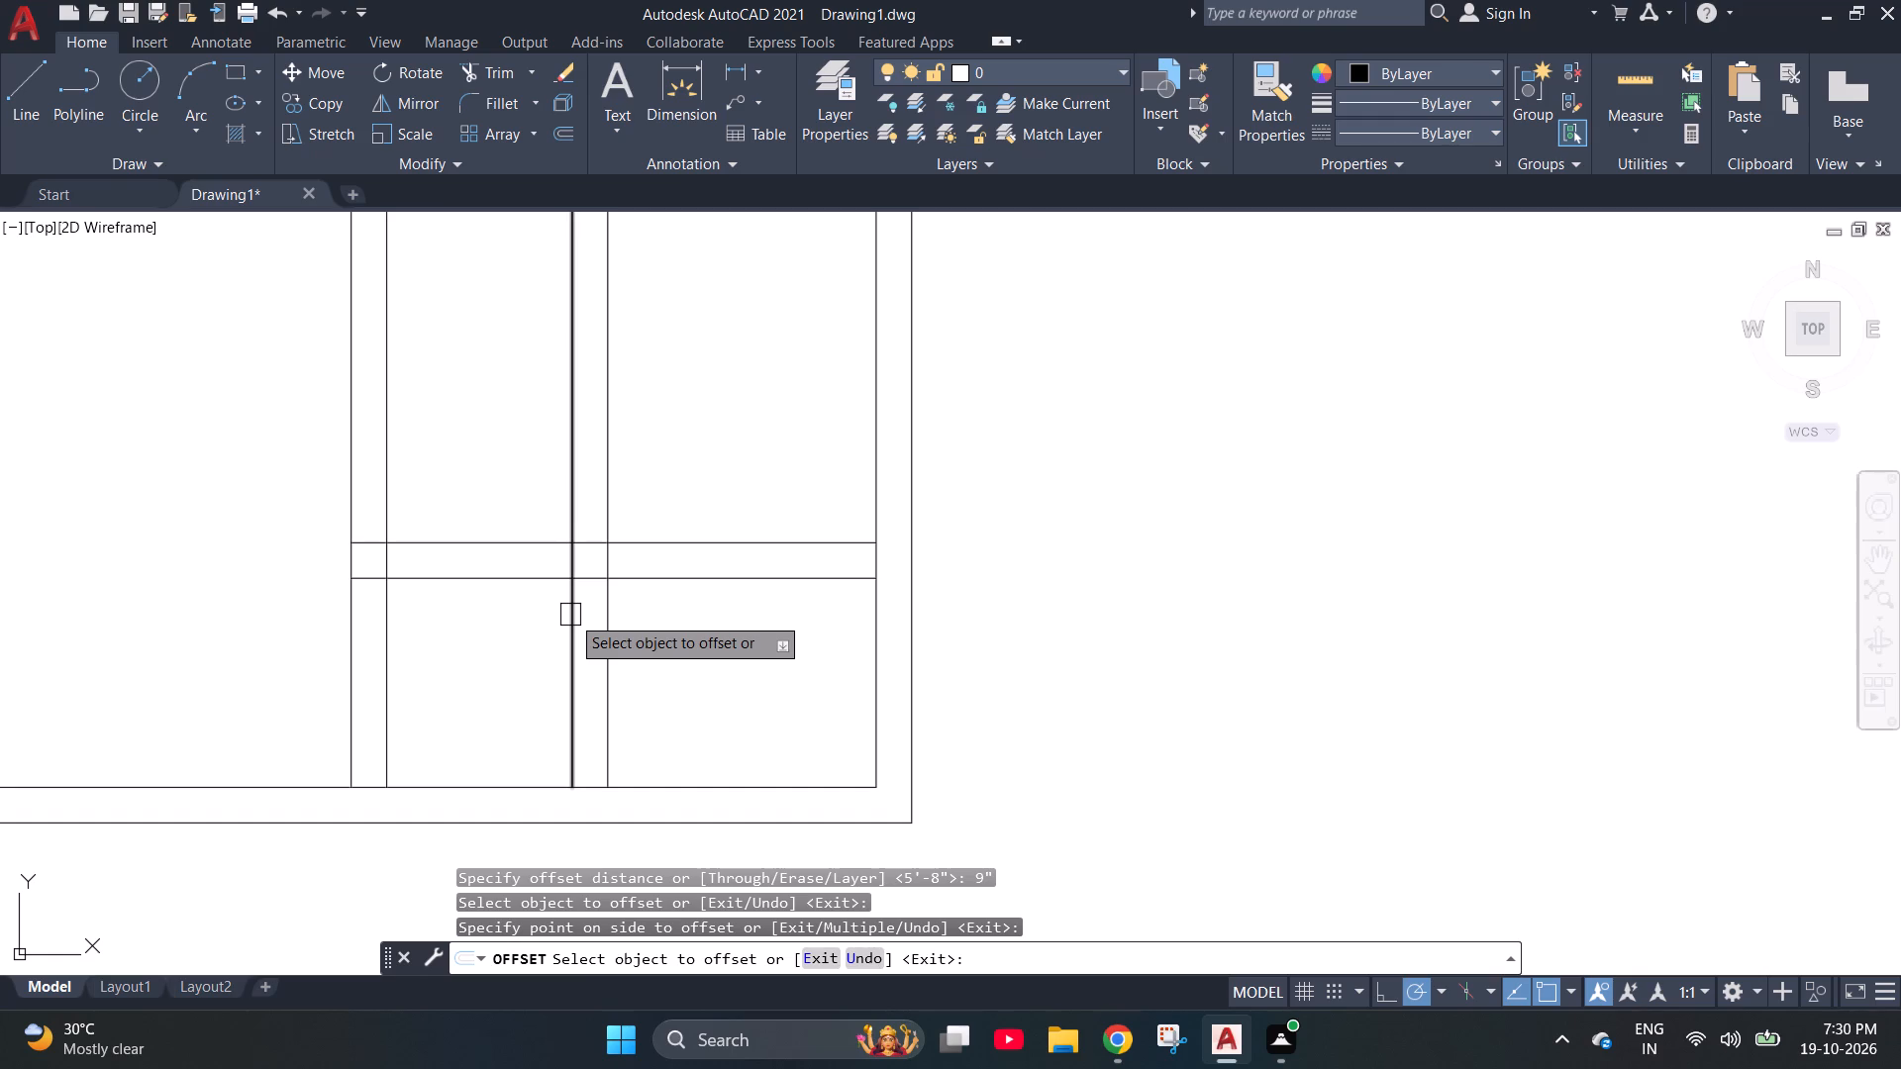
pyautogui.press('Escape')
pyautogui.press('Escape')
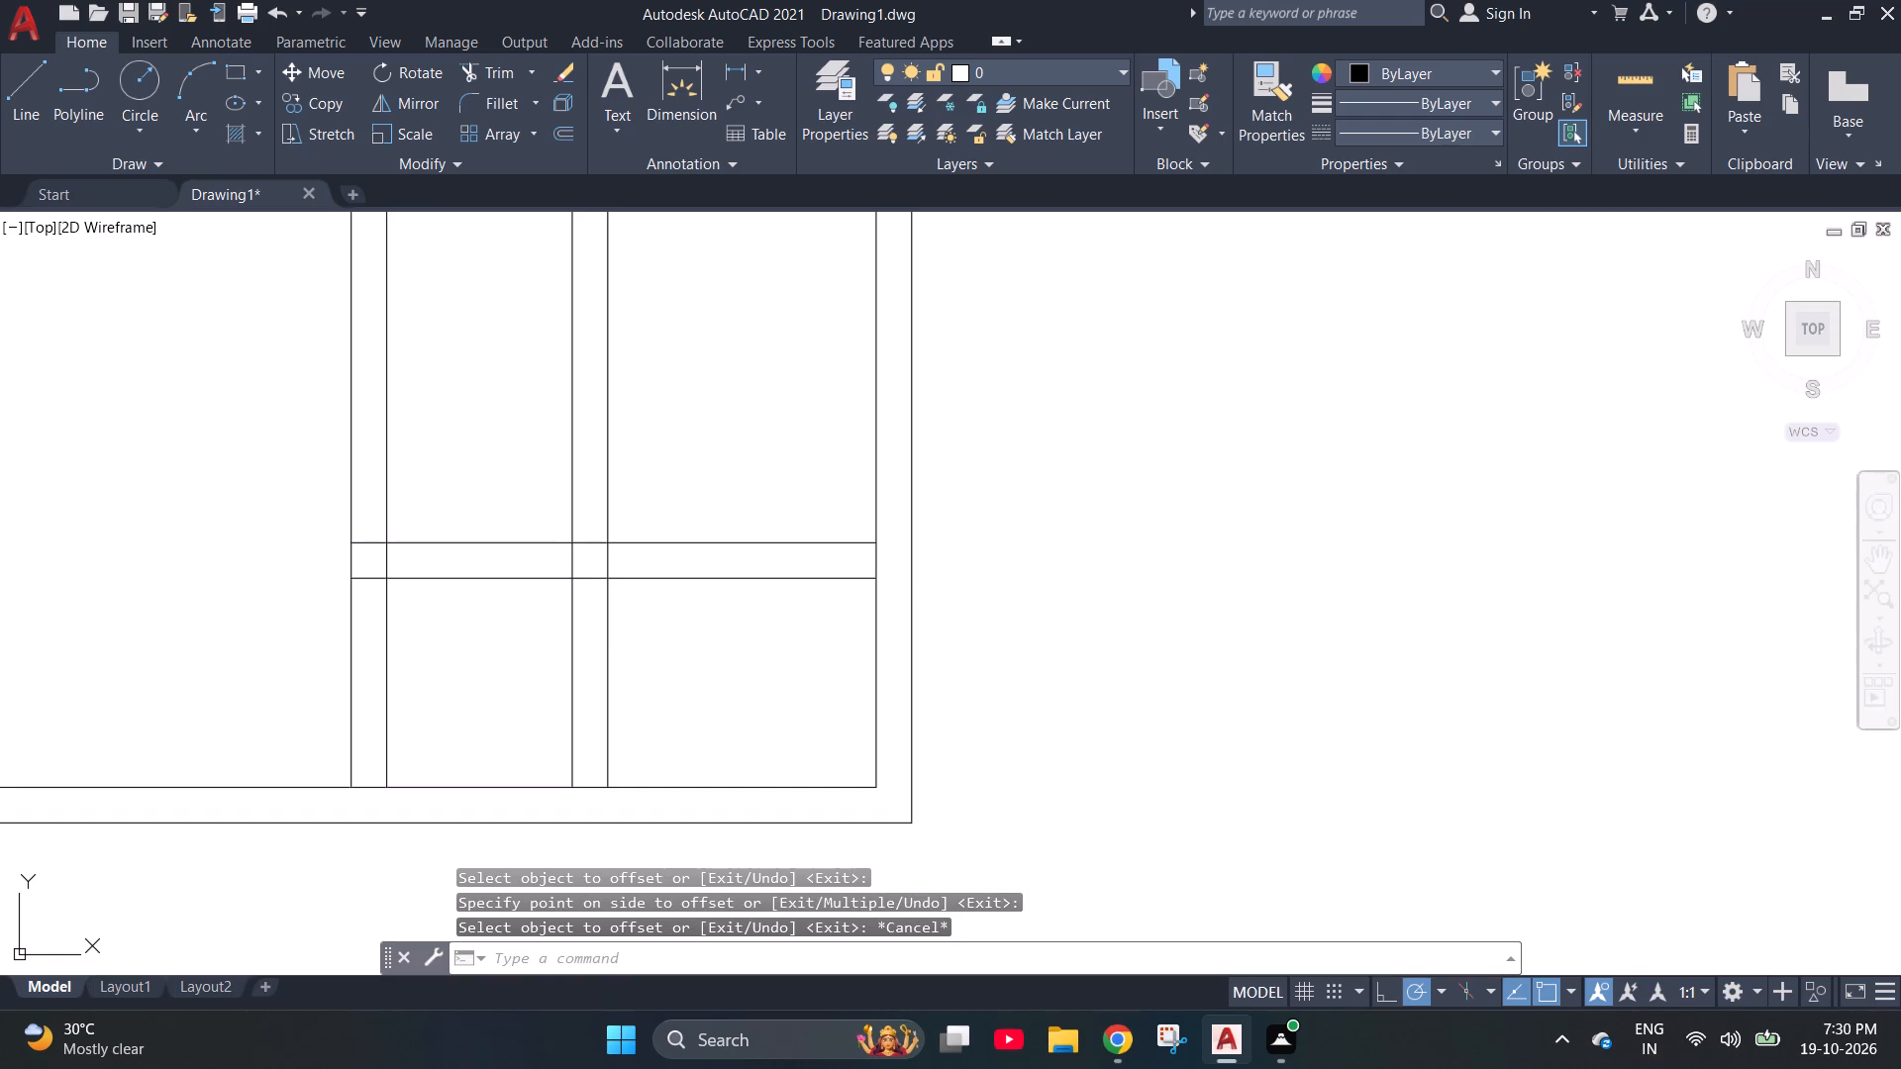
# Trim both lines of the new 9" vertical partition above the lowest horizontal partition.
pyautogui.write('tr')
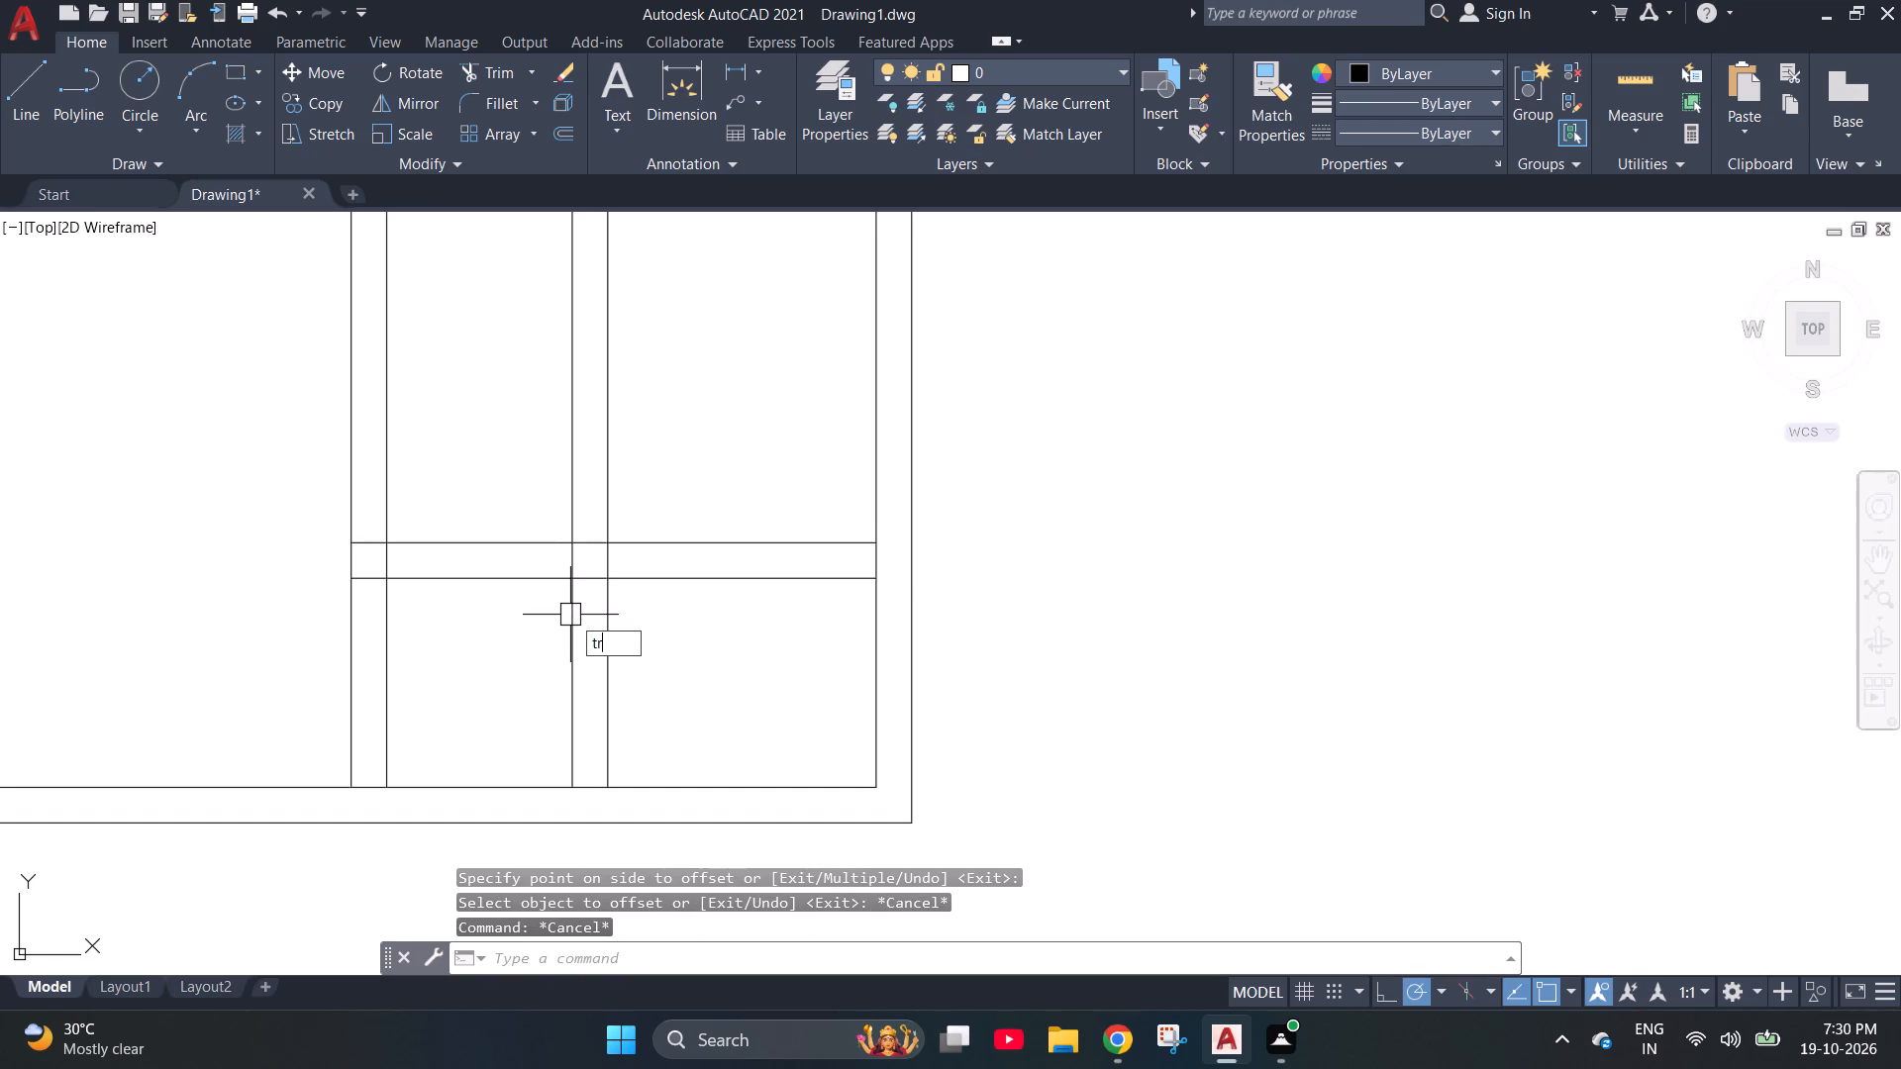
pyautogui.press('Return')
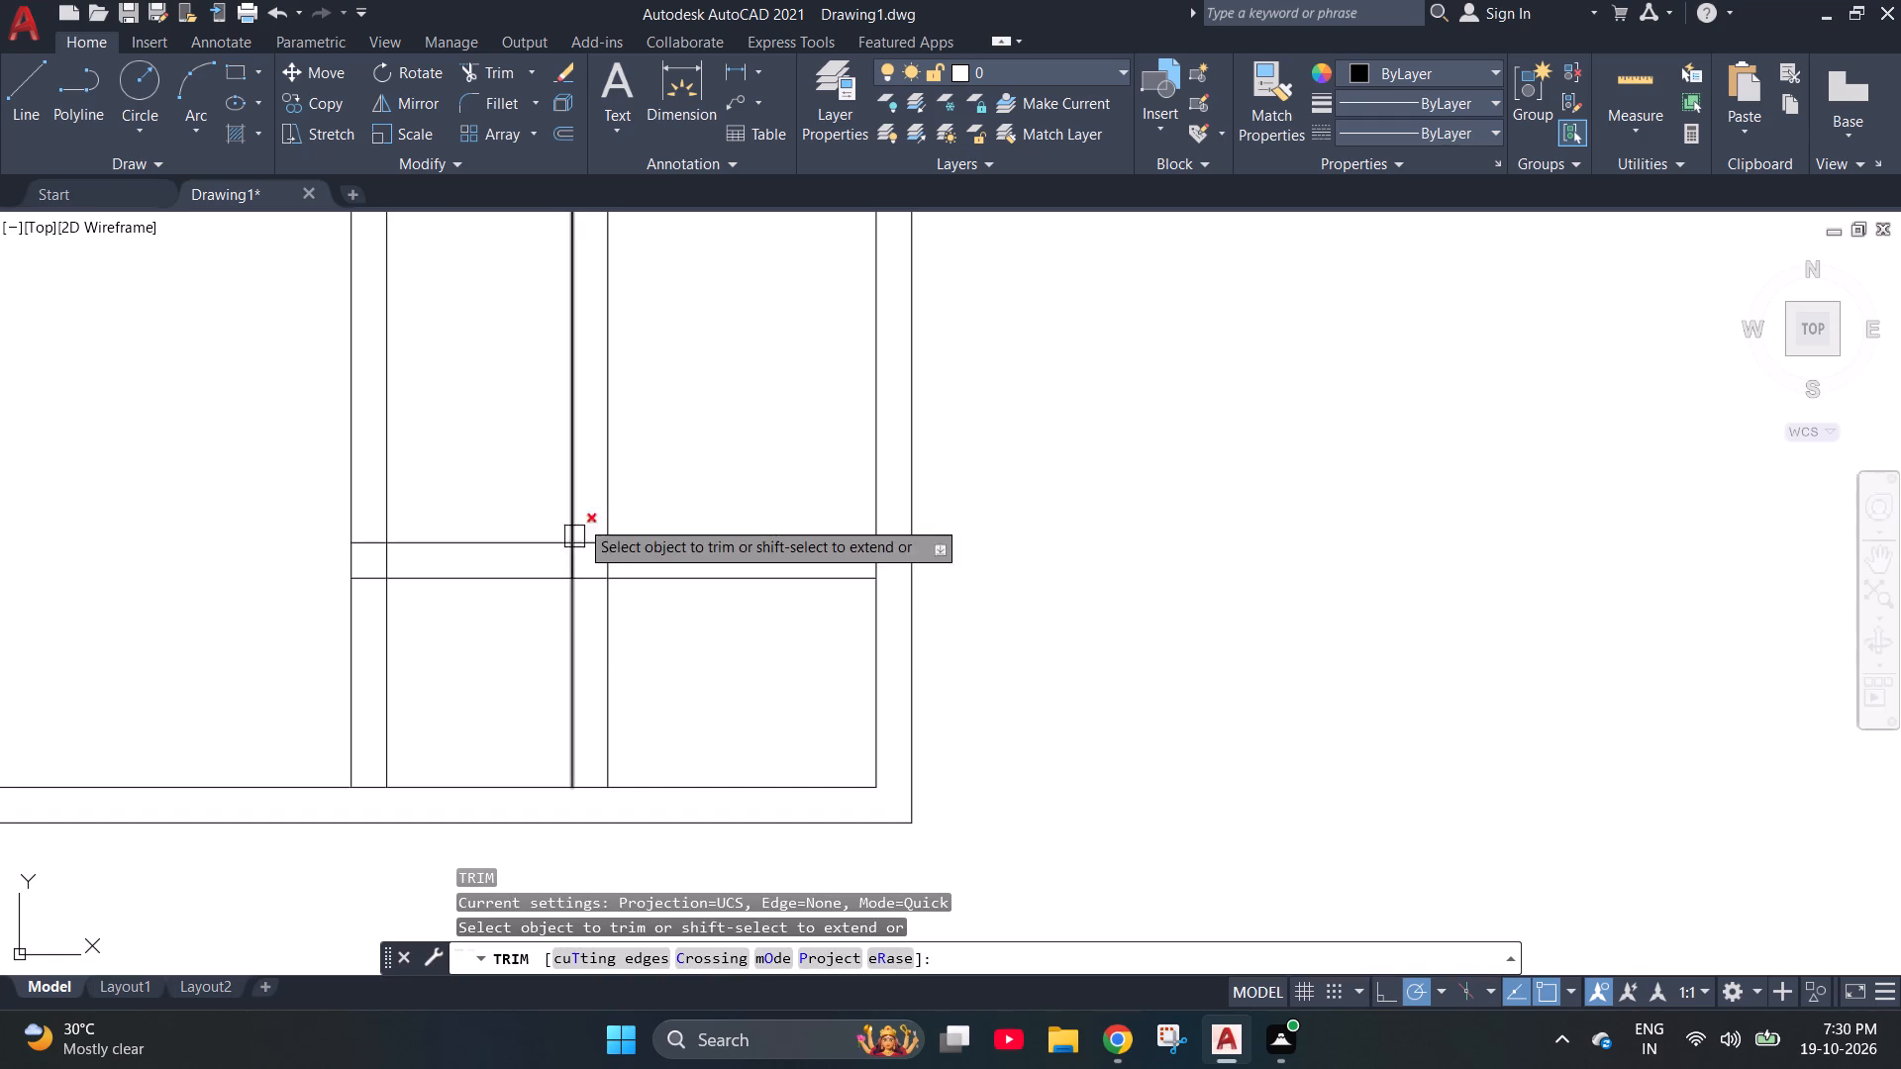
pyautogui.moveTo(658, 423); pyautogui.dragTo(545, 416)
pyautogui.click(510, 389)
pyautogui.scroll(-2, 527, 620)
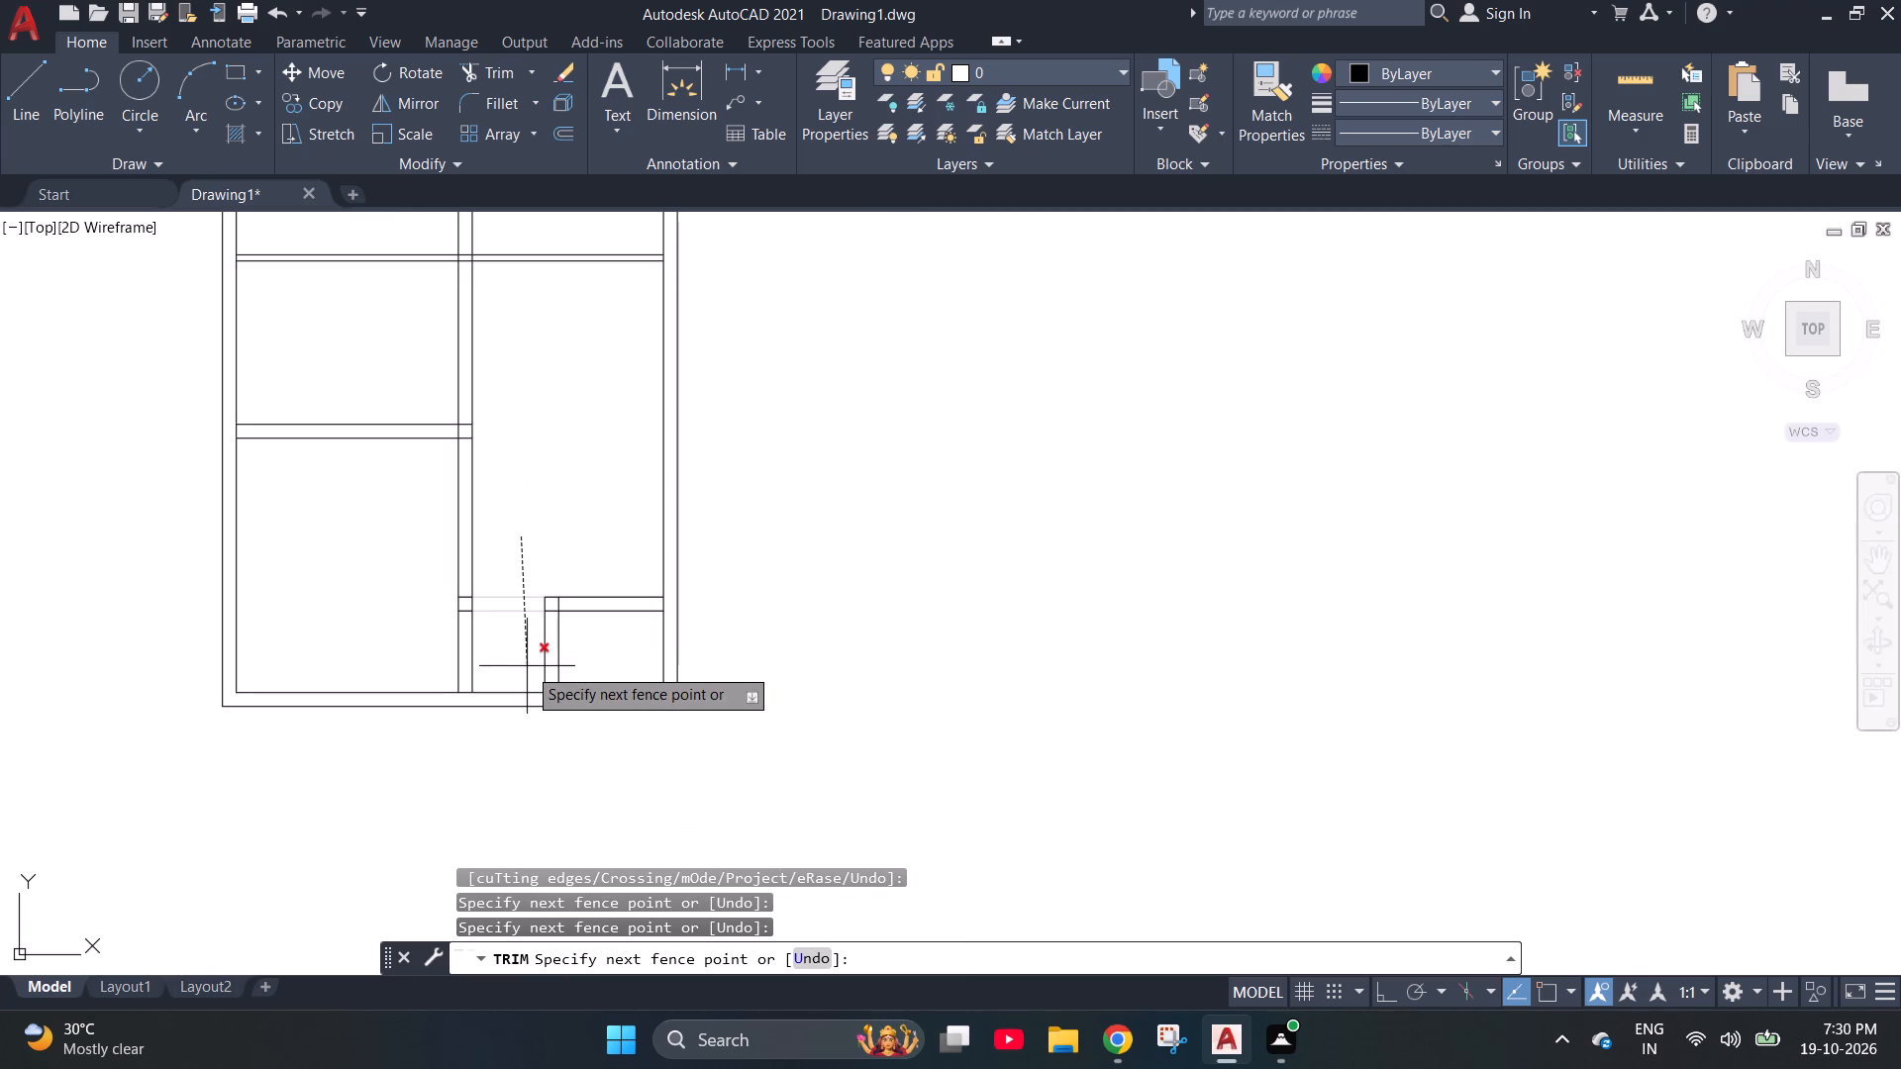
pyautogui.scroll(4, 535, 643)
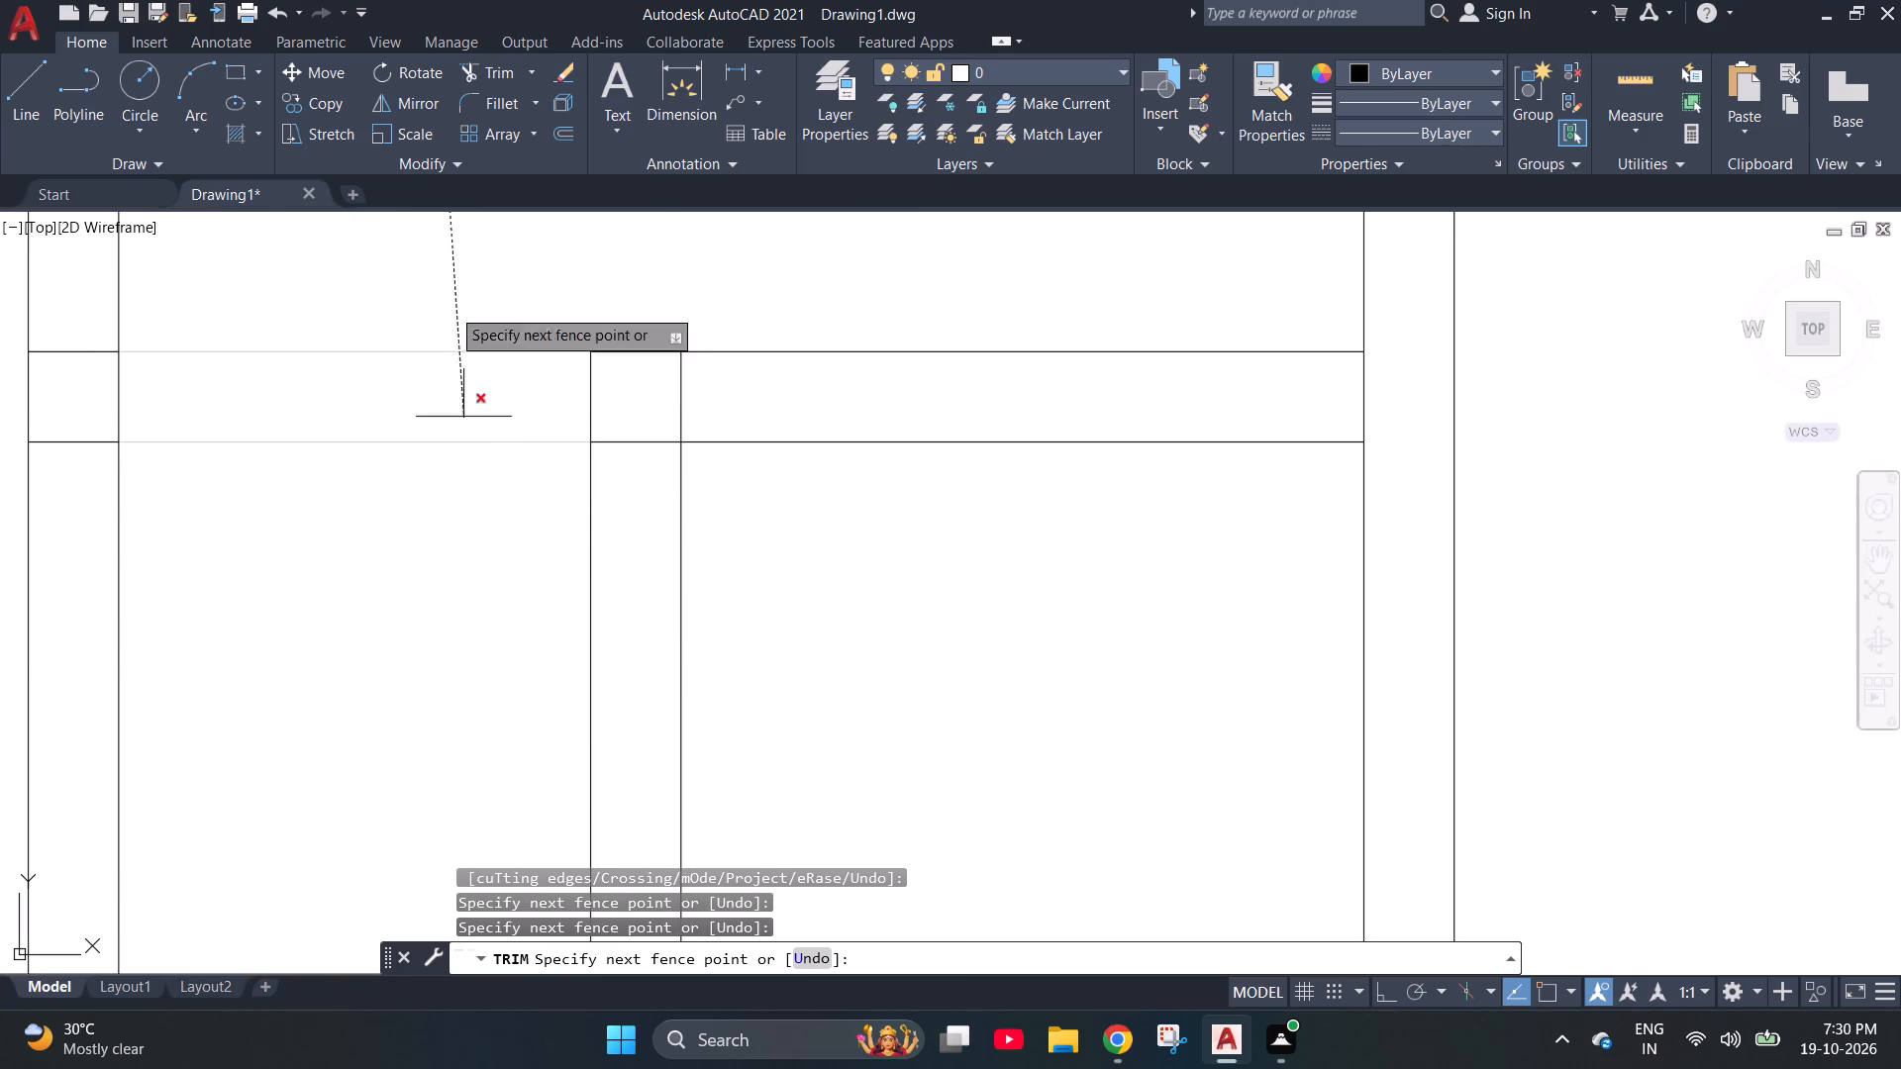
pyautogui.click(507, 262)
# Clean up the T-junction by trimming the vertical pieces inside the lowest horizontal partition and its lower line between the vertical partition's sides.
pyautogui.click(536, 399)
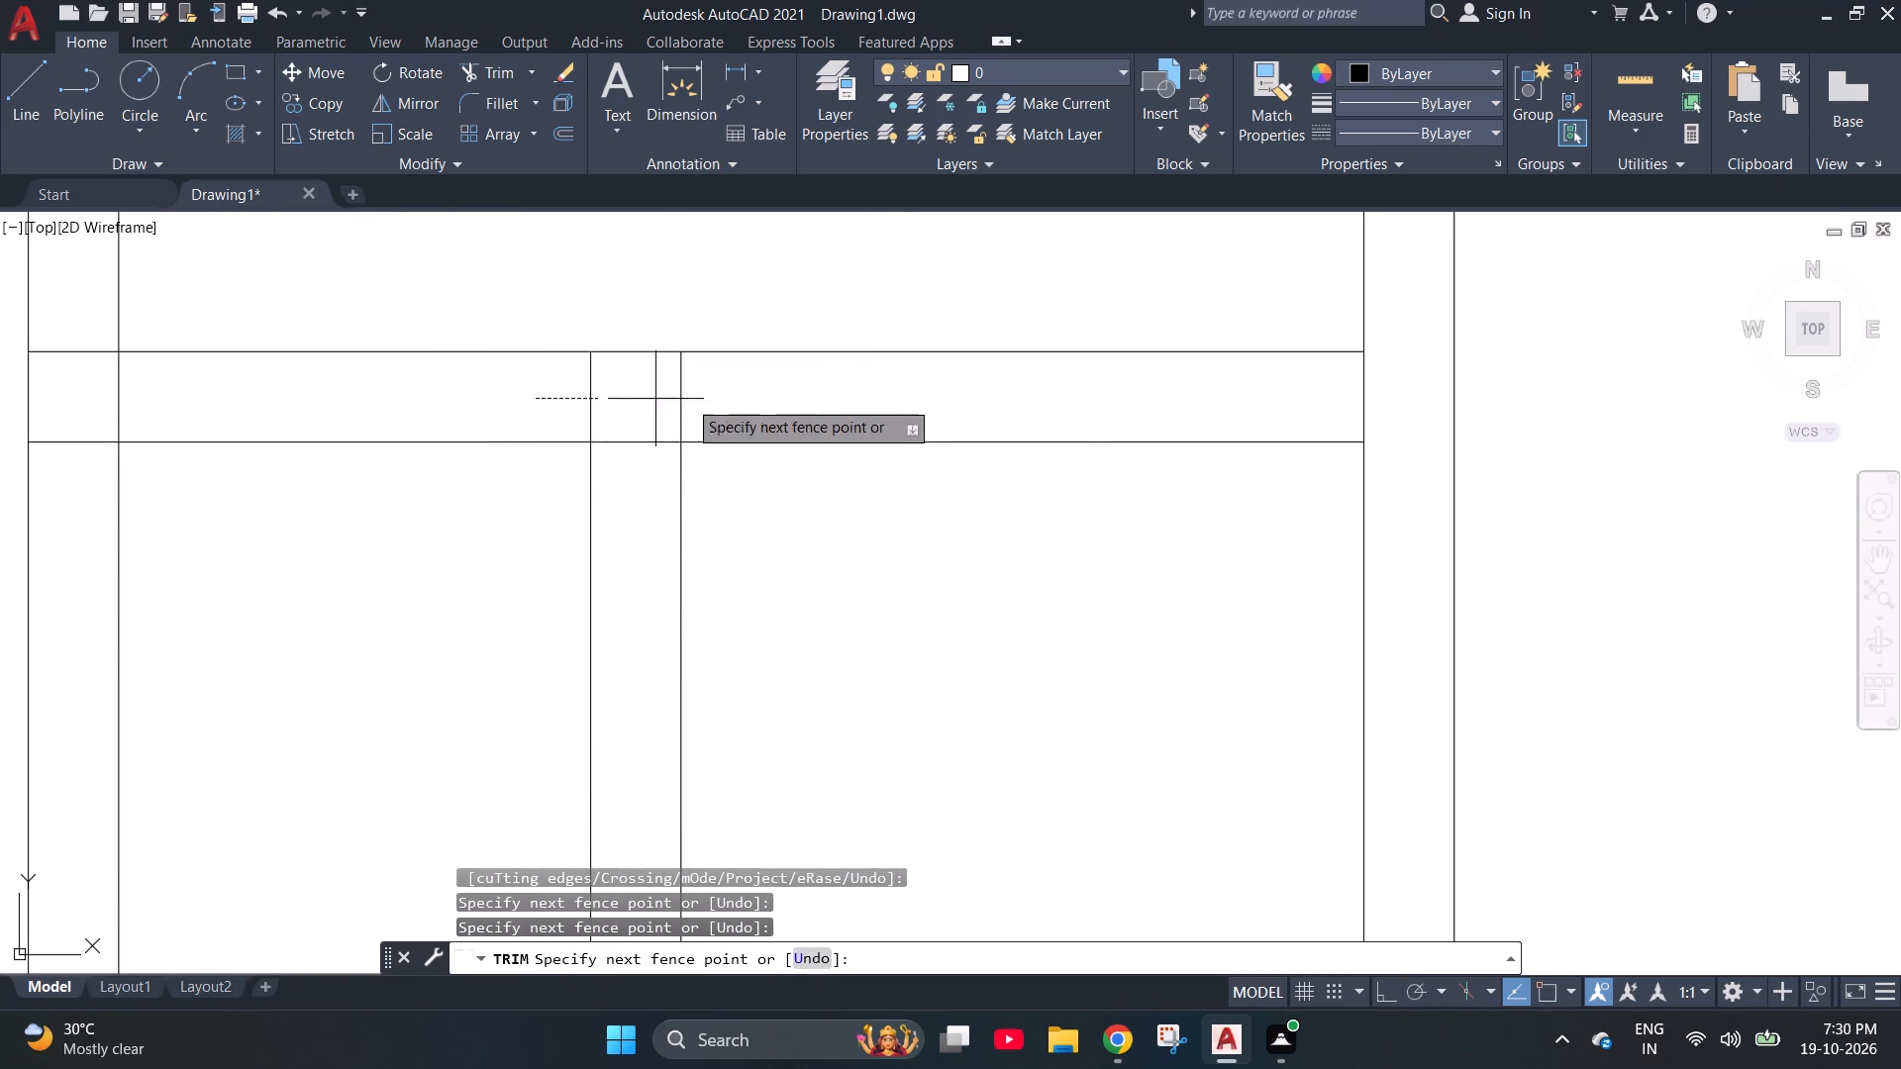
pyautogui.click(855, 399)
pyautogui.moveTo(633, 414); pyautogui.dragTo(641, 458)
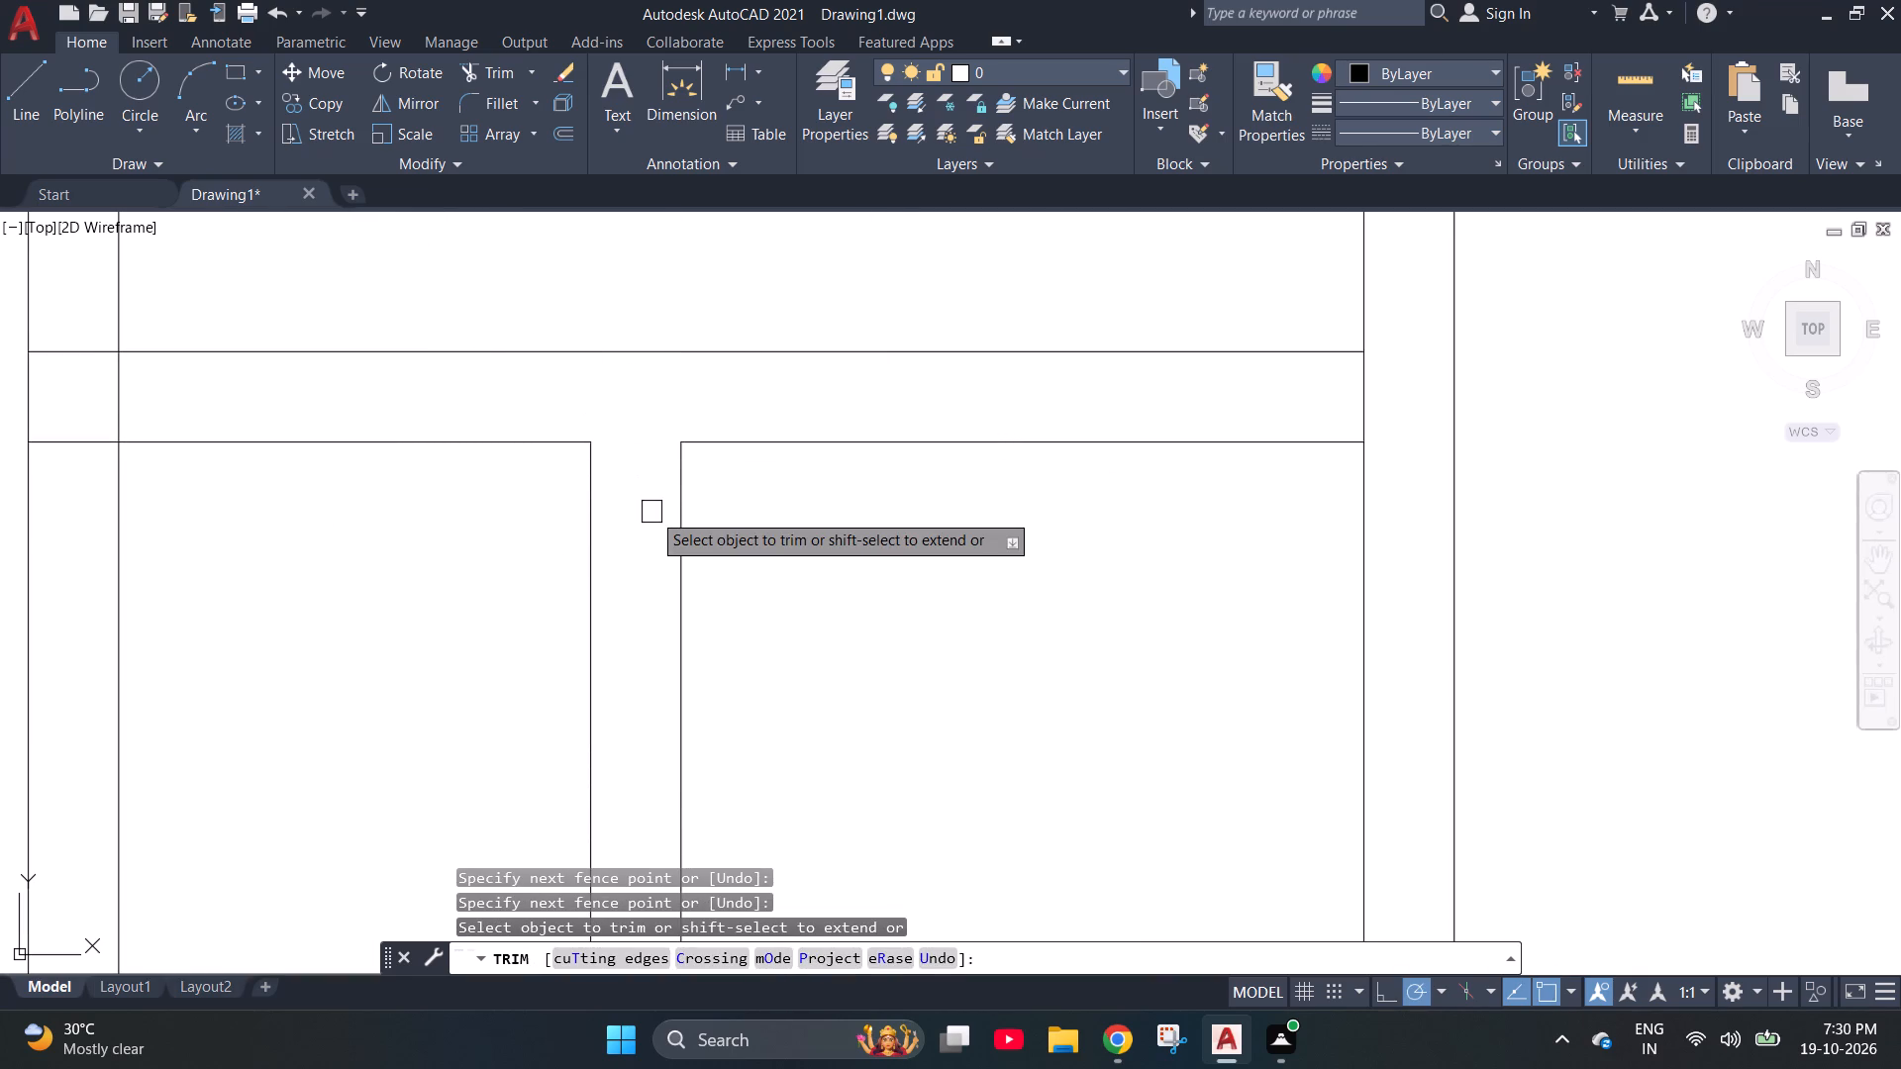
pyautogui.scroll(-2, 651, 512)
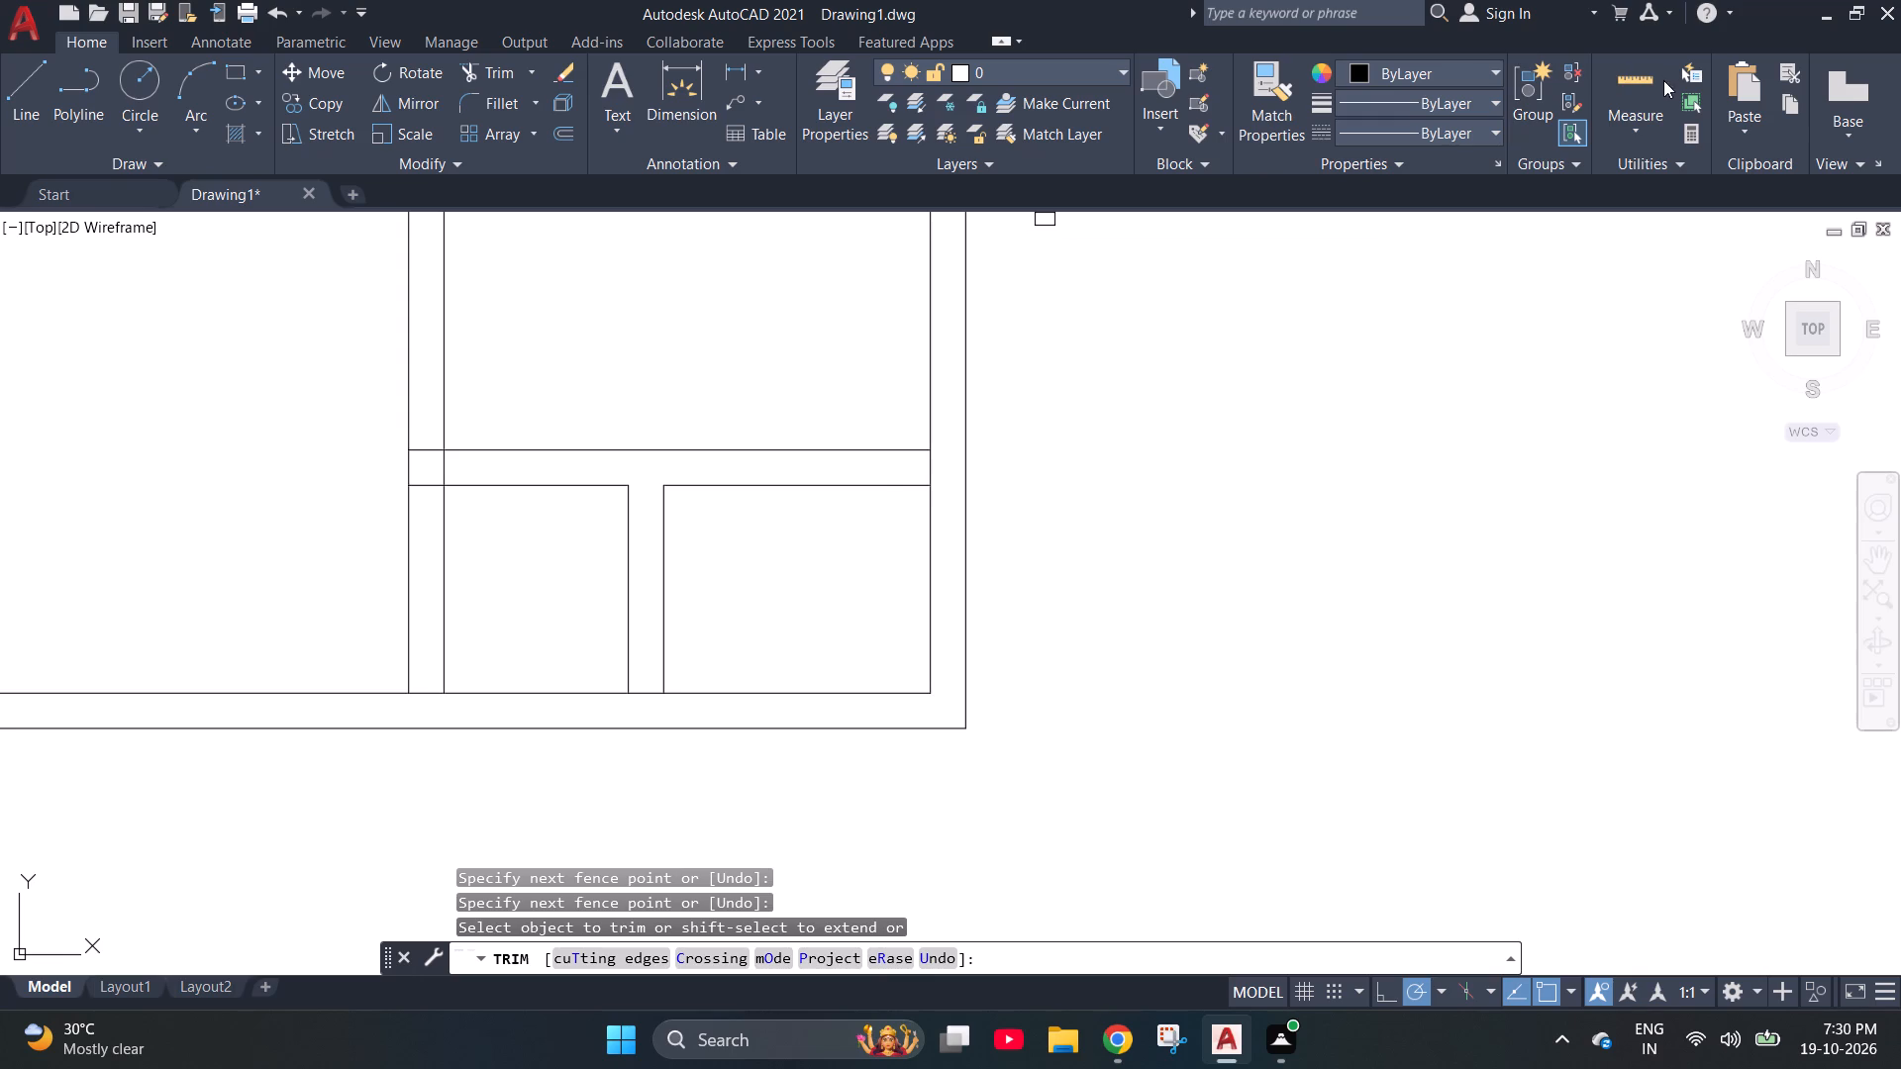
# Quick-measure the small room between the long vertical partition and the short one beside the bottom outer wall.
pyautogui.click(1643, 88)
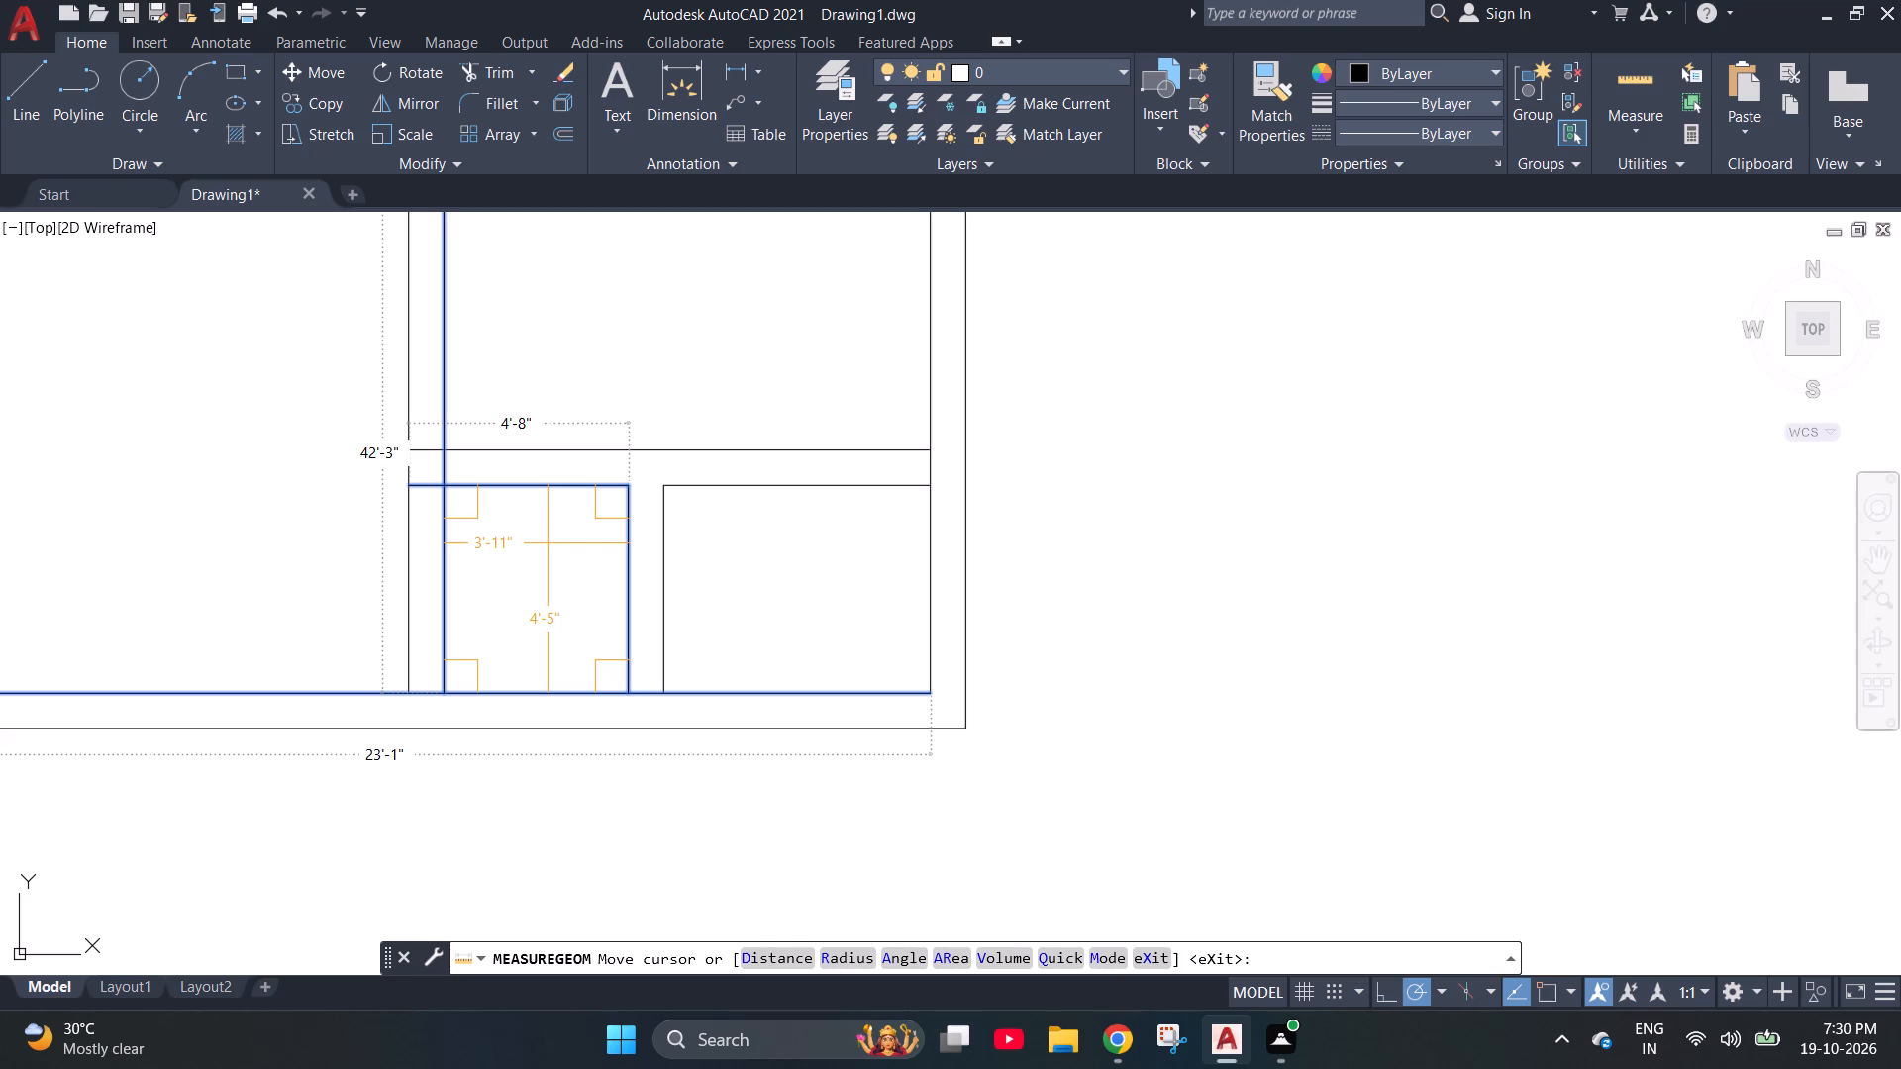
pyautogui.press('Escape')
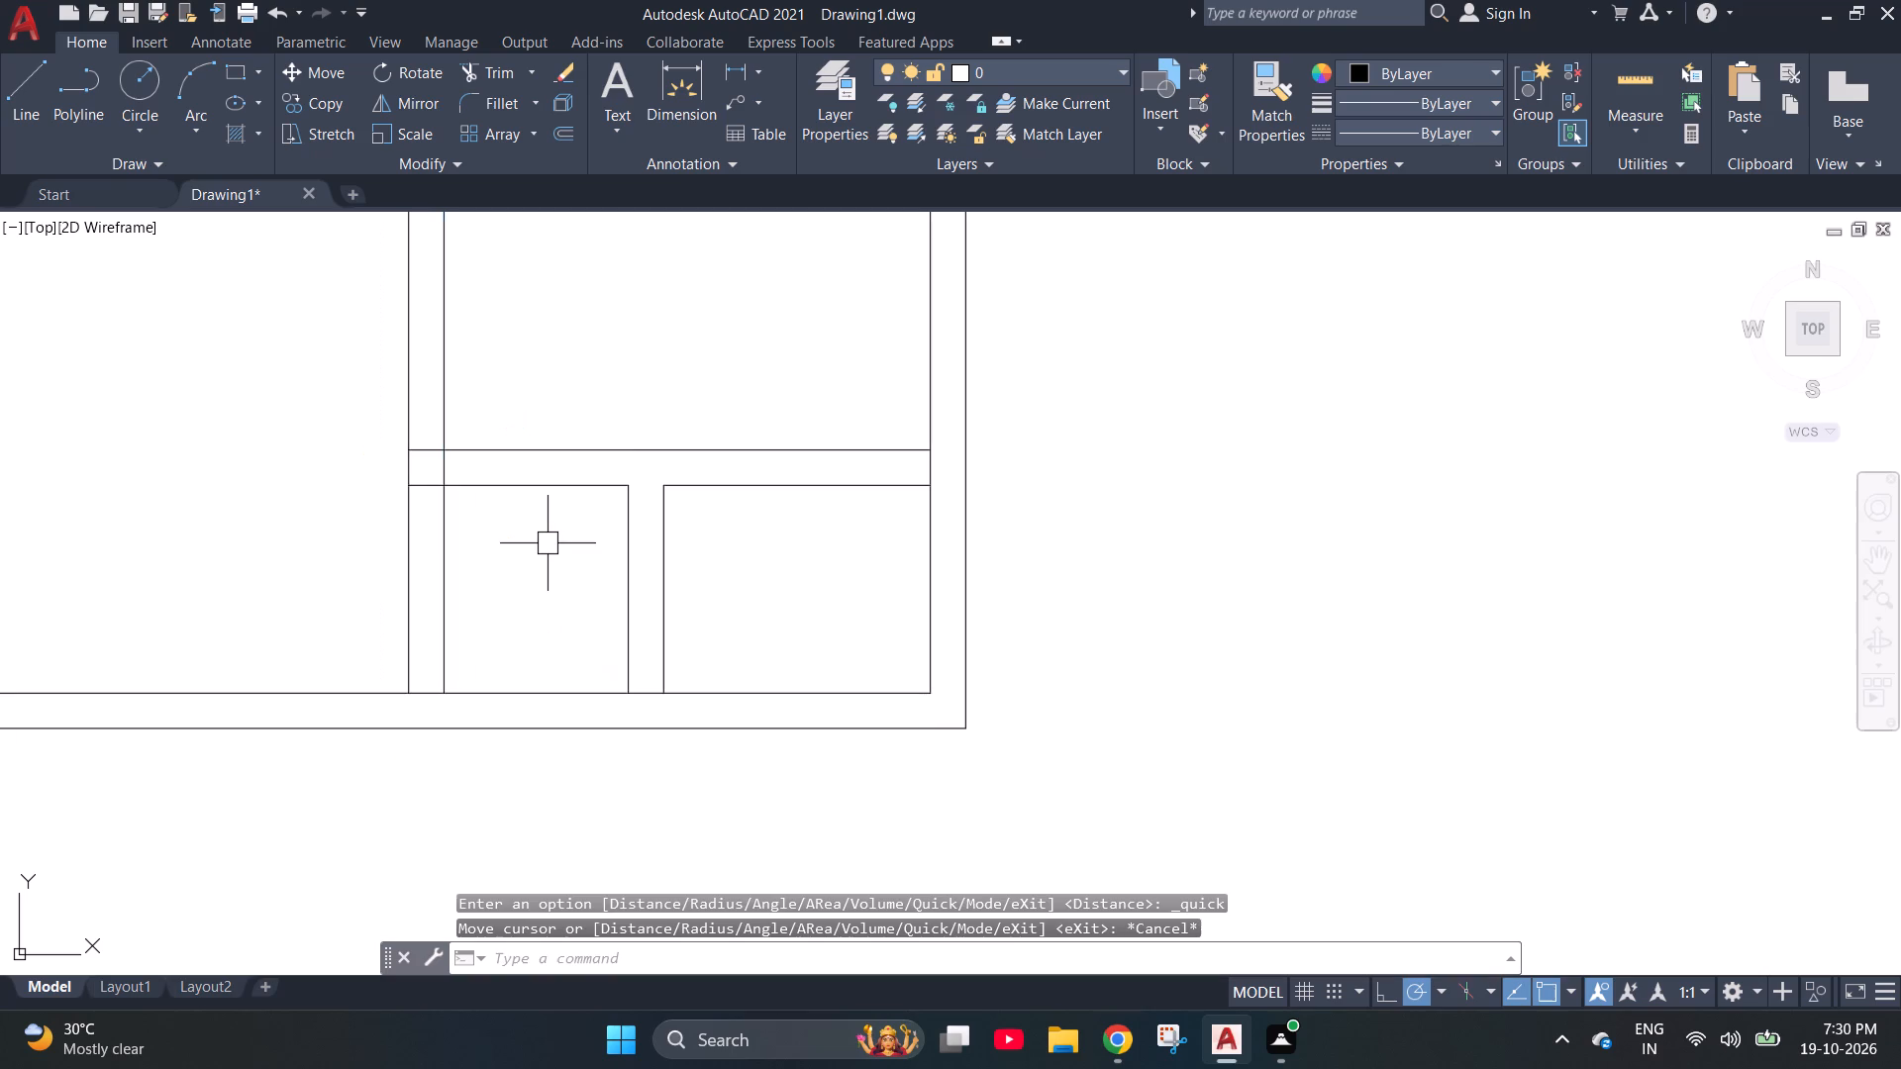
# Offset the inner line of the right outer wall 12' inward.
pyautogui.press('o')
pyautogui.press('Return')
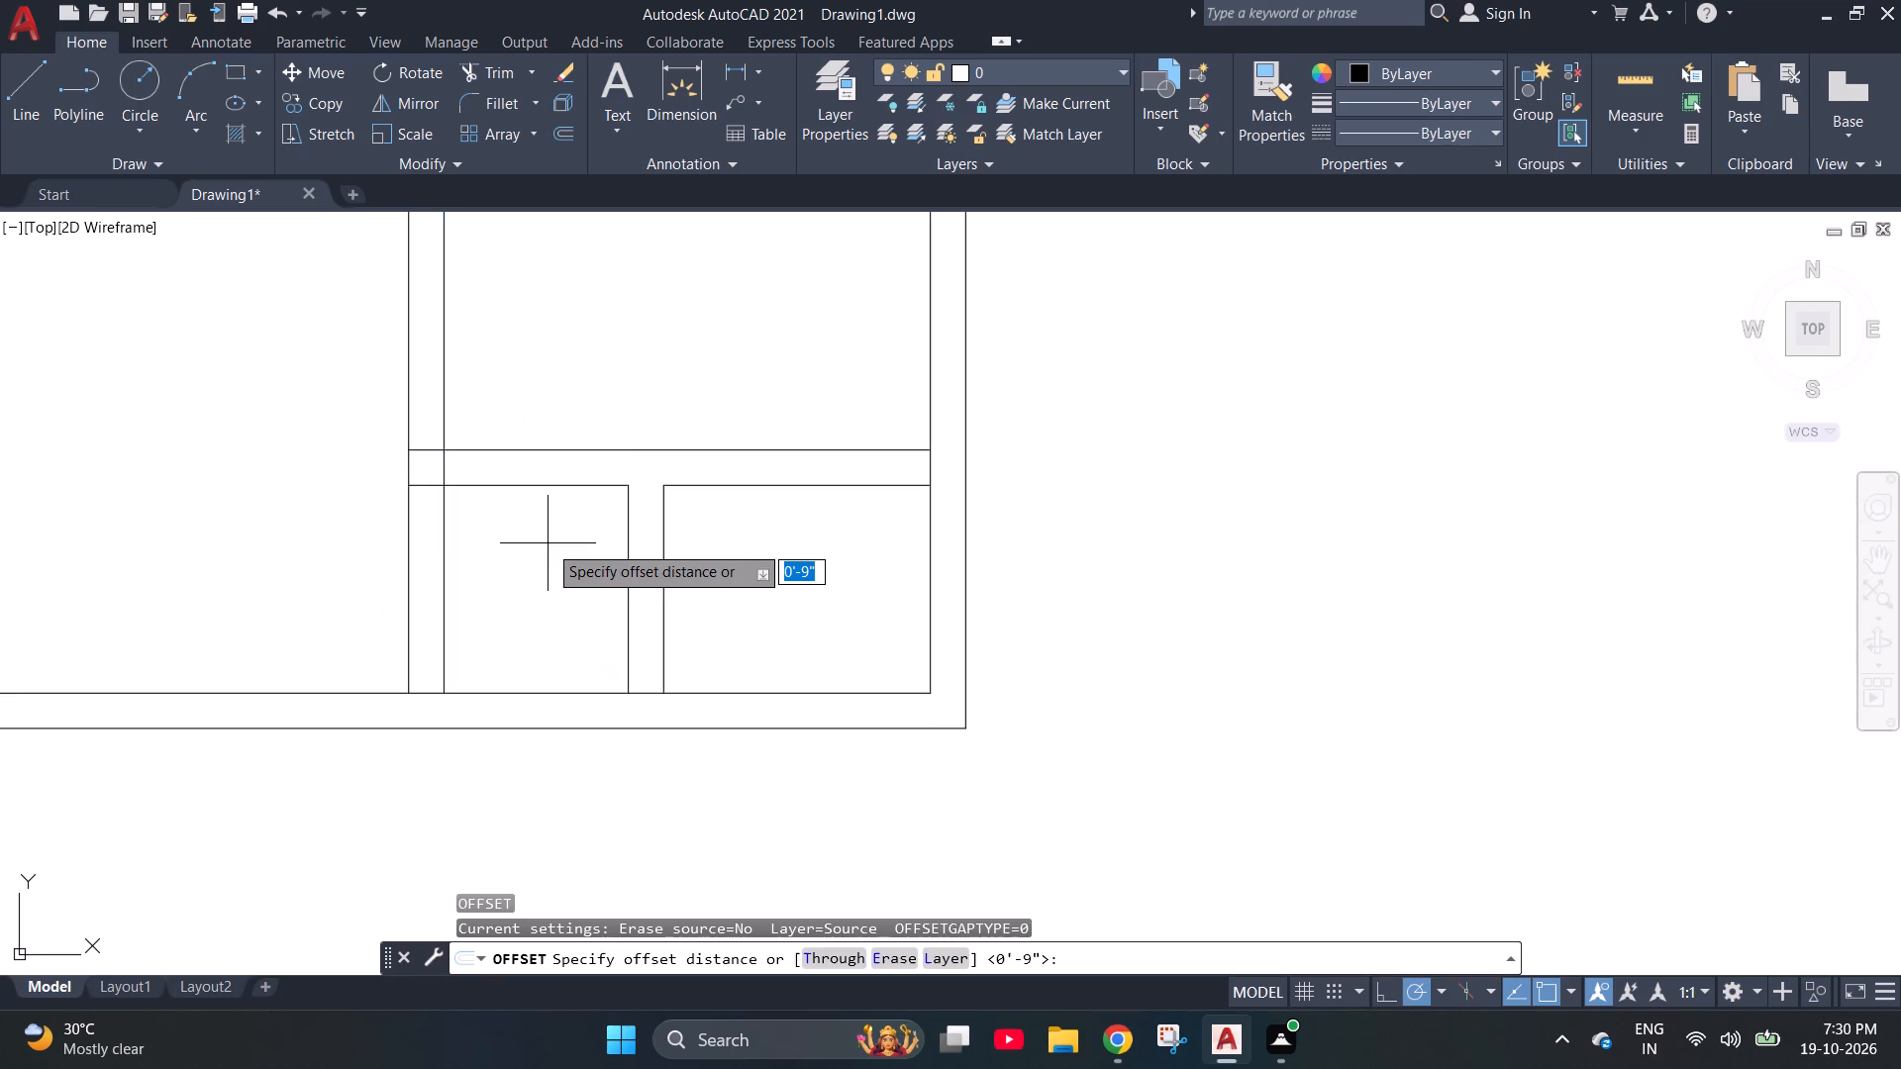
pyautogui.write('12')
pyautogui.press("'")
pyautogui.press('Return')
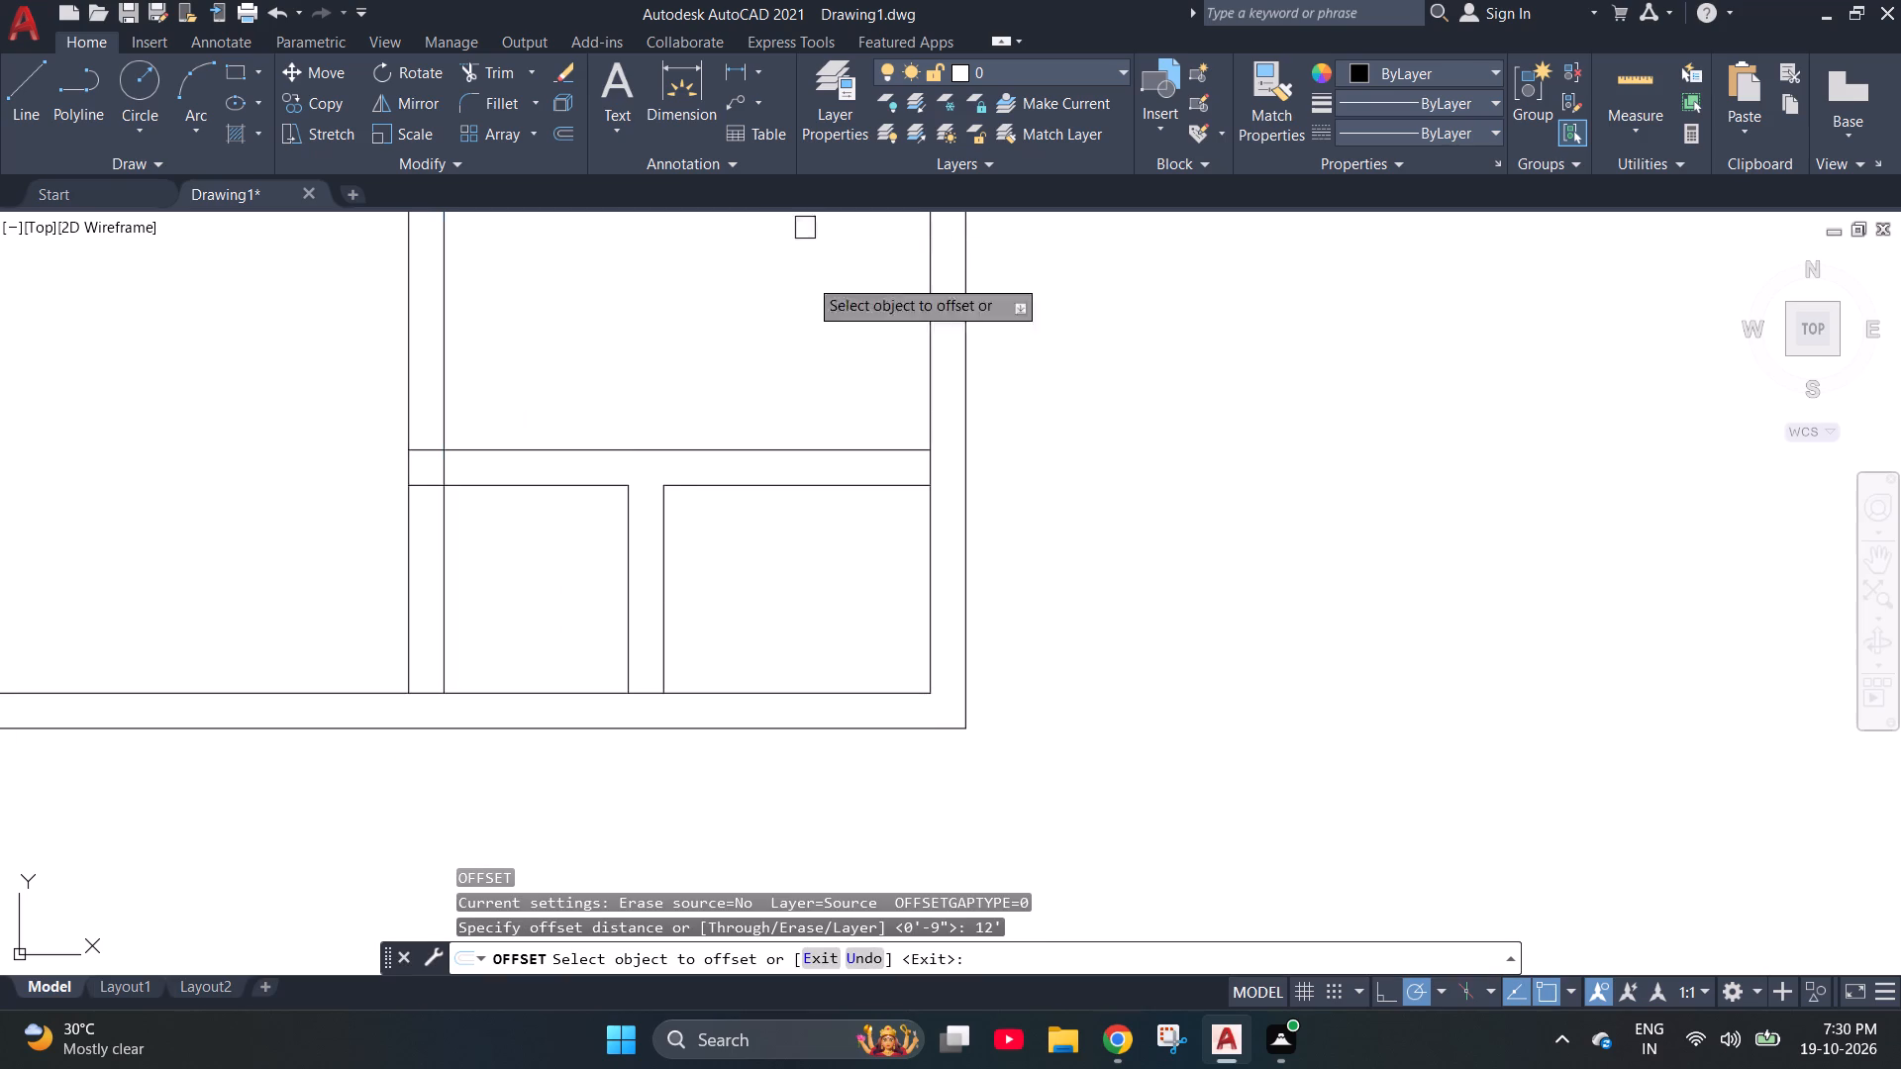
pyautogui.scroll(-3, 755, 512)
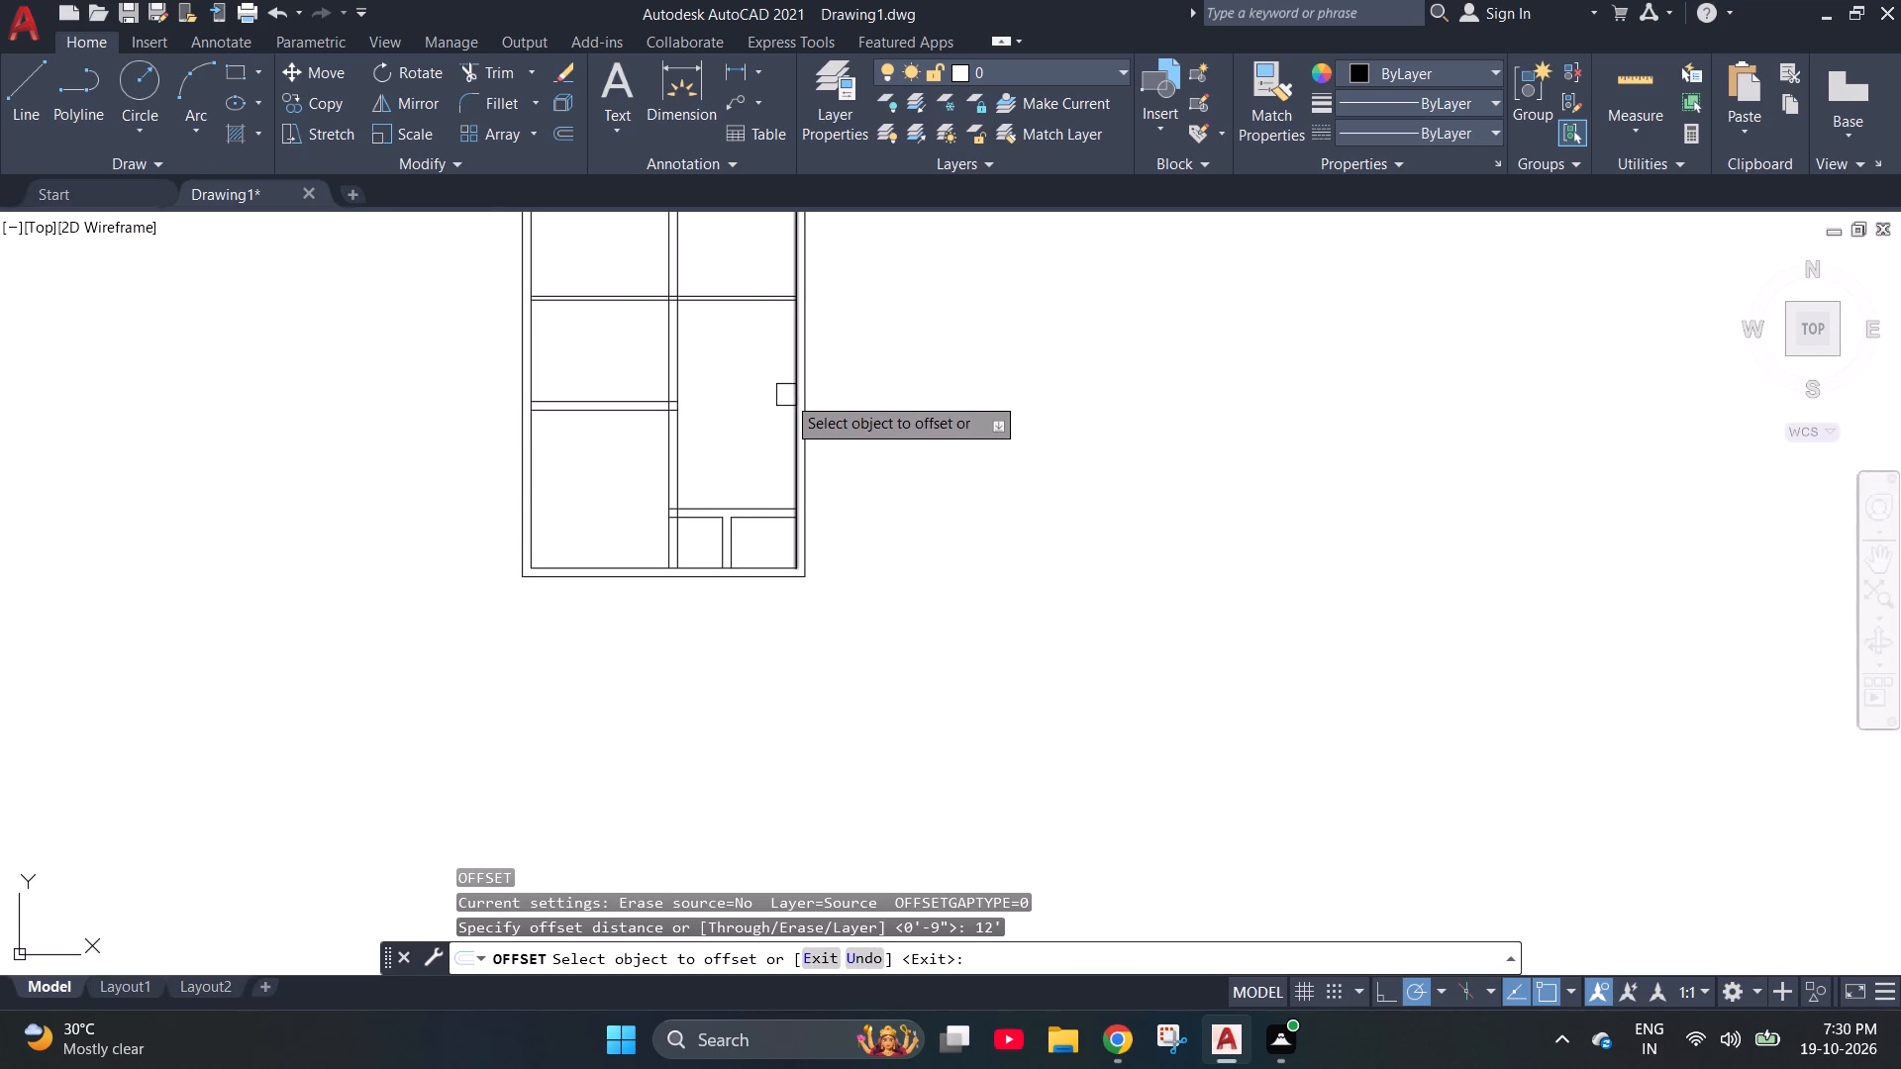
pyautogui.click(786, 392)
pyautogui.click(687, 412)
pyautogui.scroll(1, 678, 463)
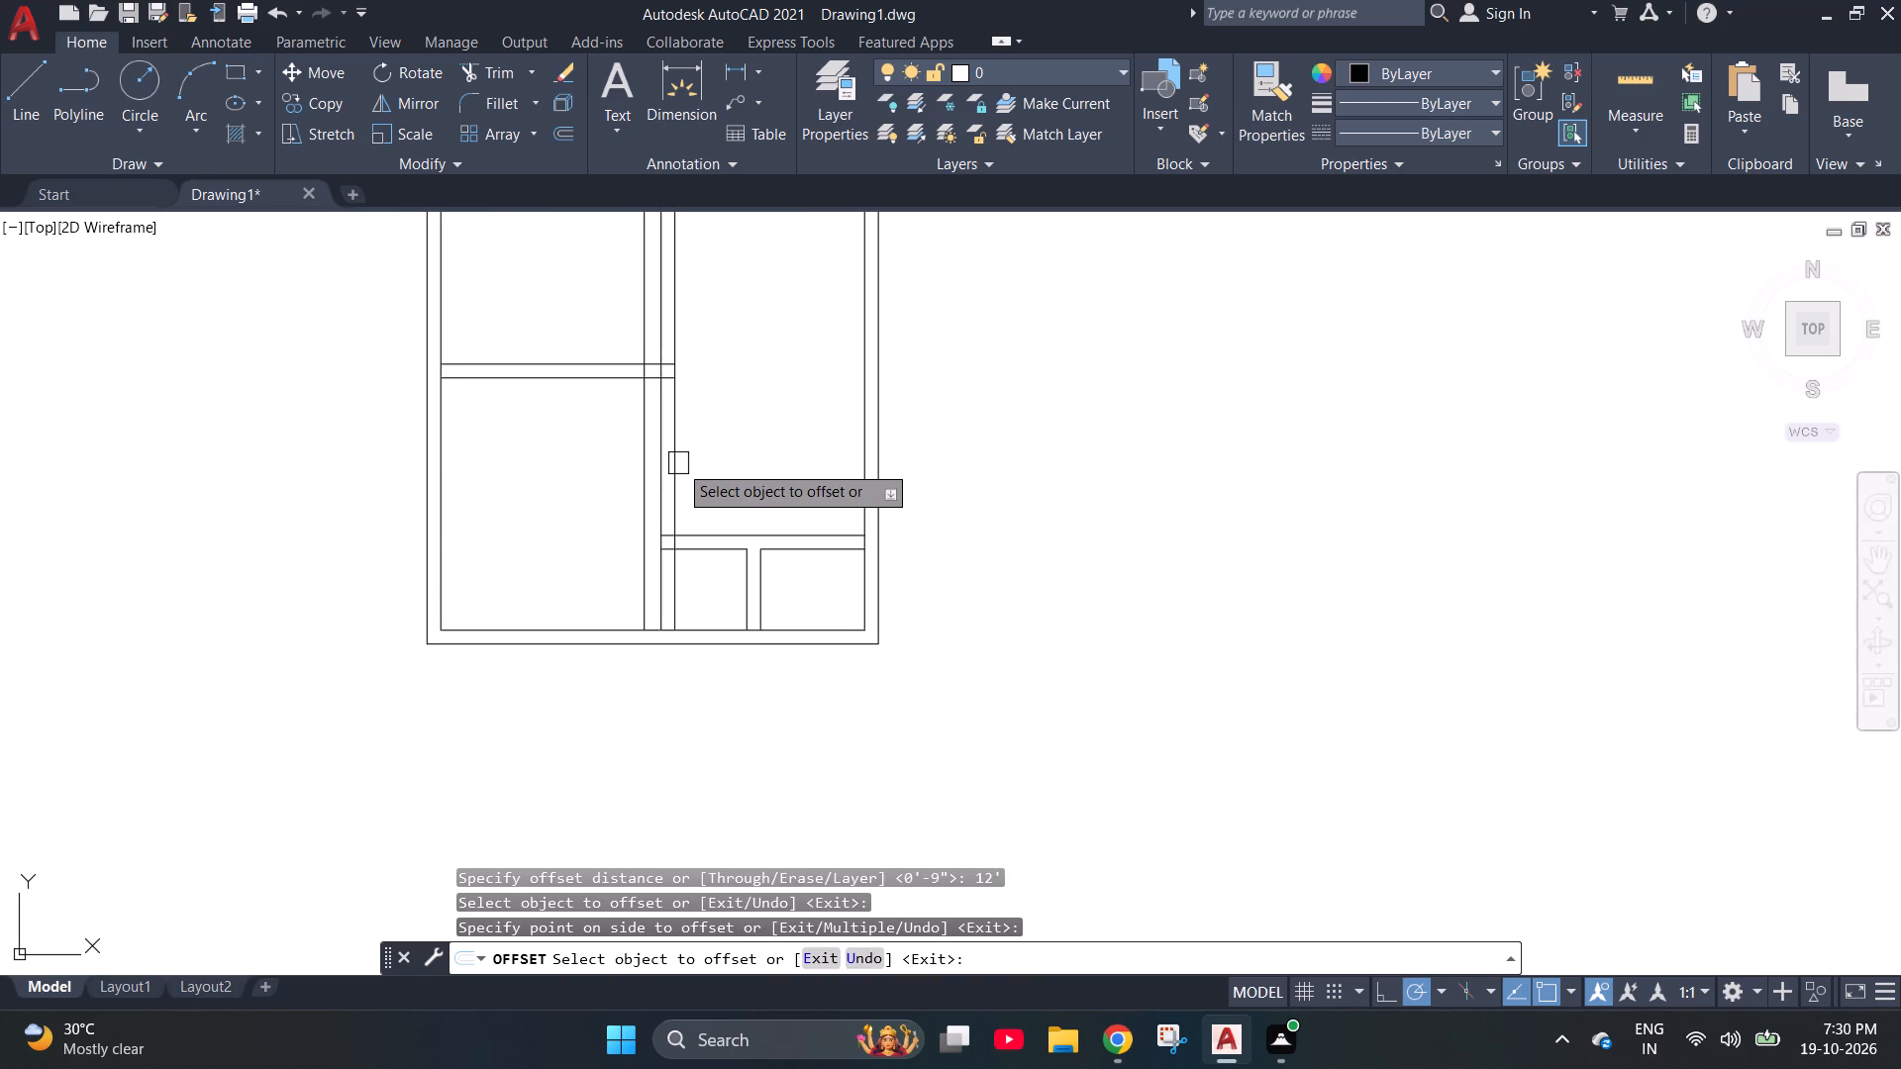
pyautogui.press('Escape')
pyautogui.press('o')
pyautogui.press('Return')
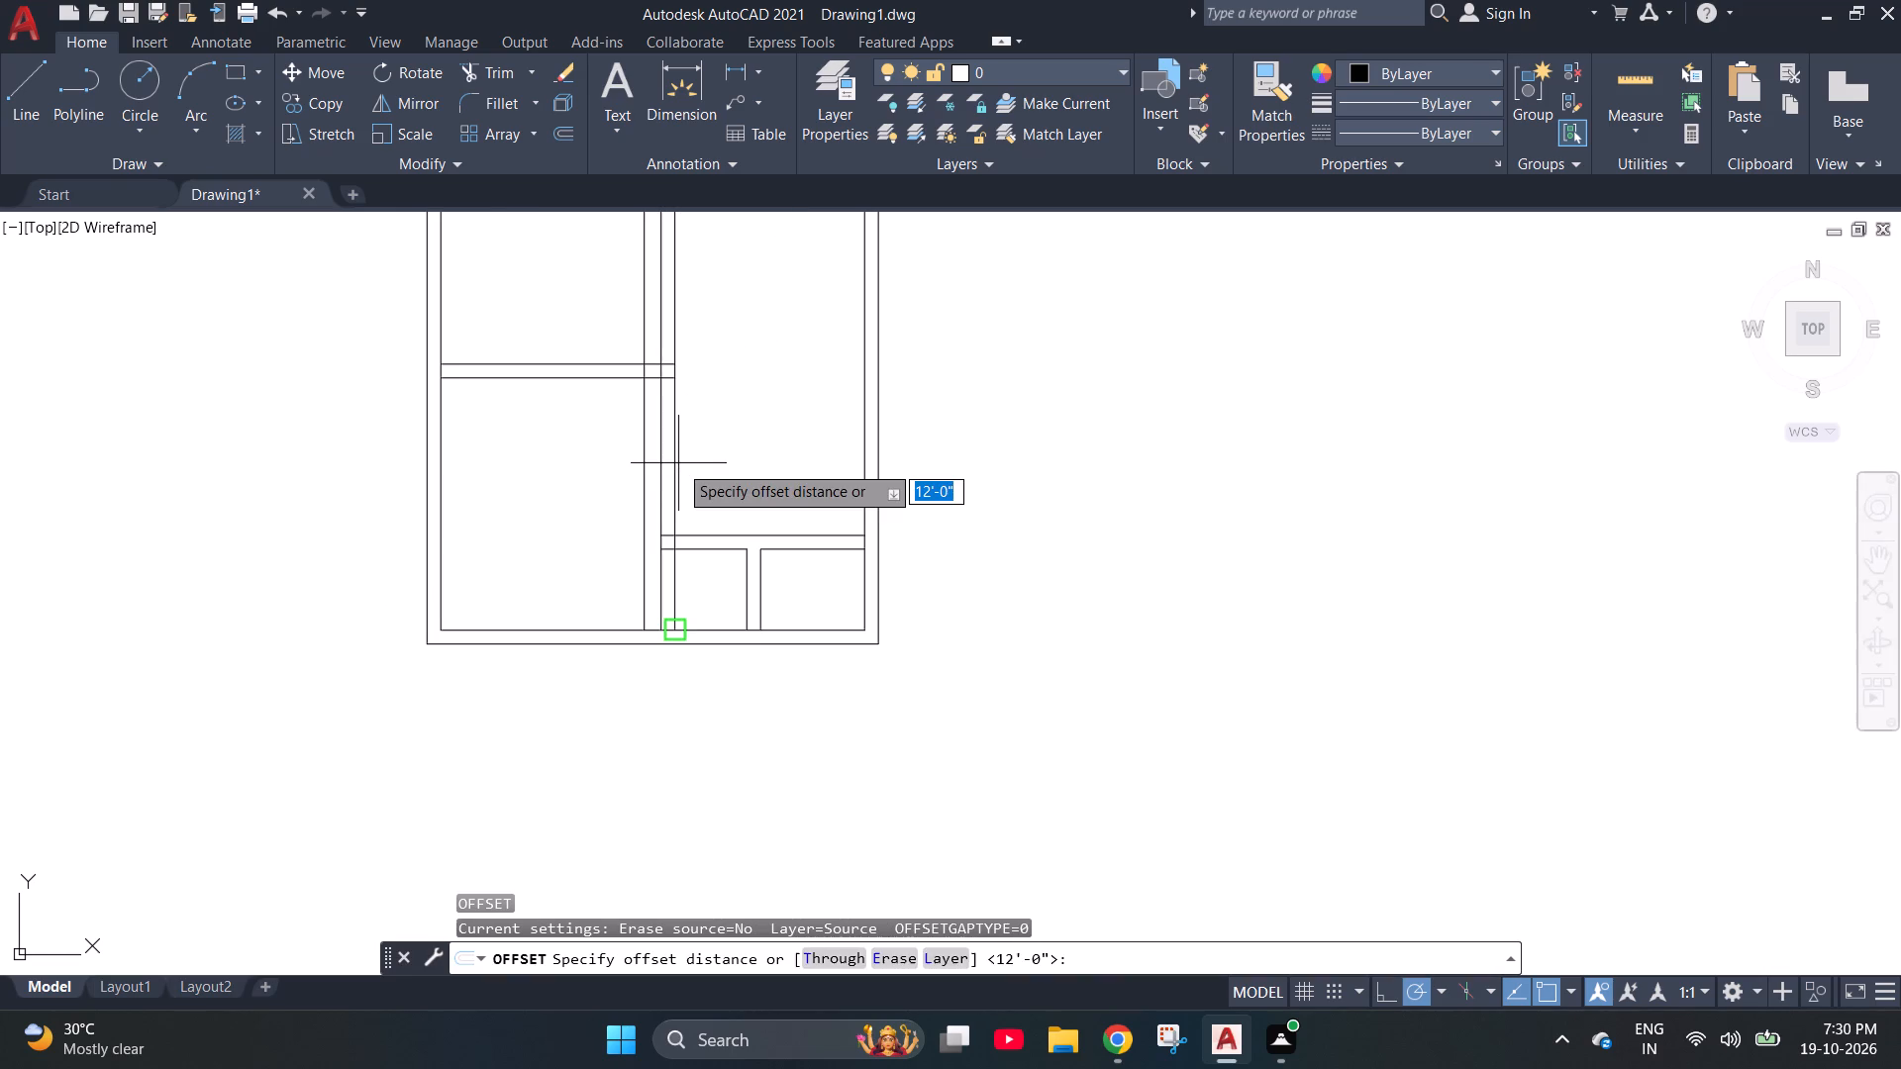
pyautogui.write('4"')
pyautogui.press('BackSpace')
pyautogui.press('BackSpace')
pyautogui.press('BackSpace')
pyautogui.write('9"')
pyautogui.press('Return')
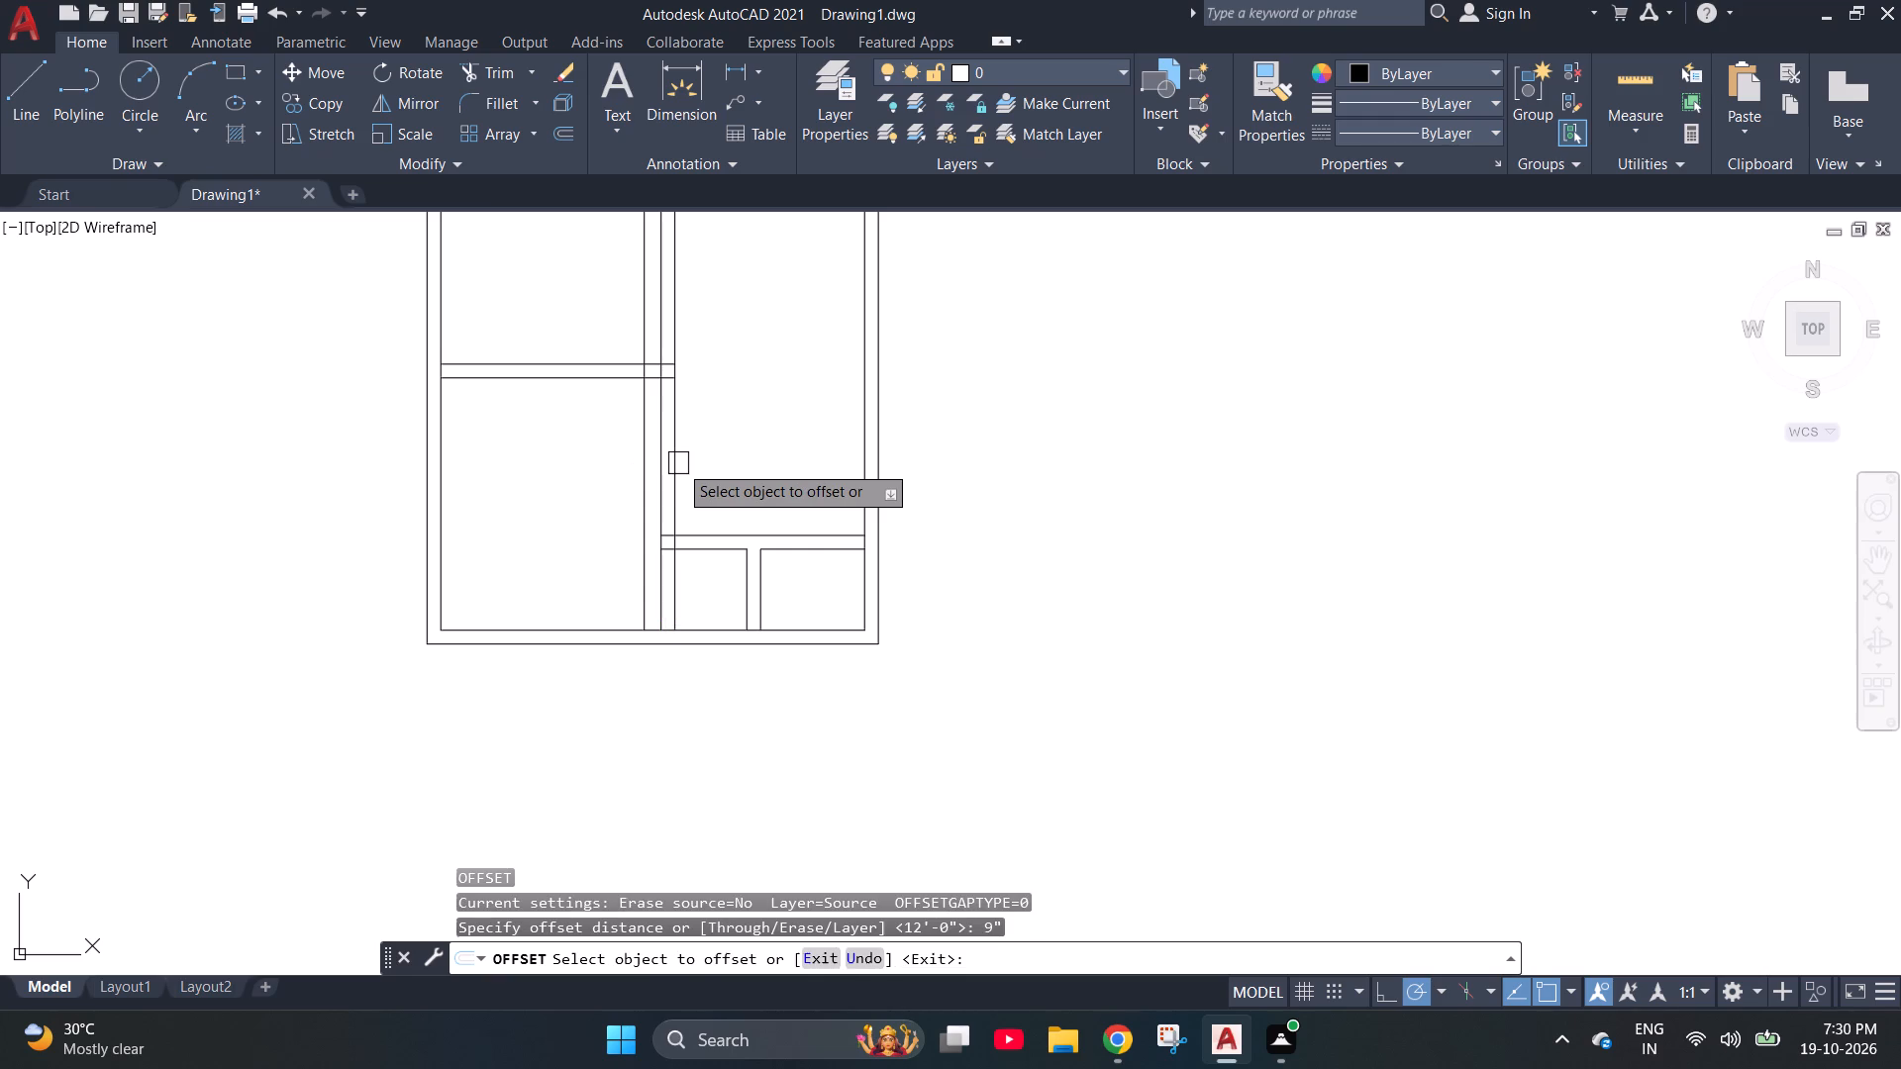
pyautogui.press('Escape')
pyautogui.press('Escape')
# Offset the new long vertical line 9" to the left to form a new vertical partition.
pyautogui.press('o')
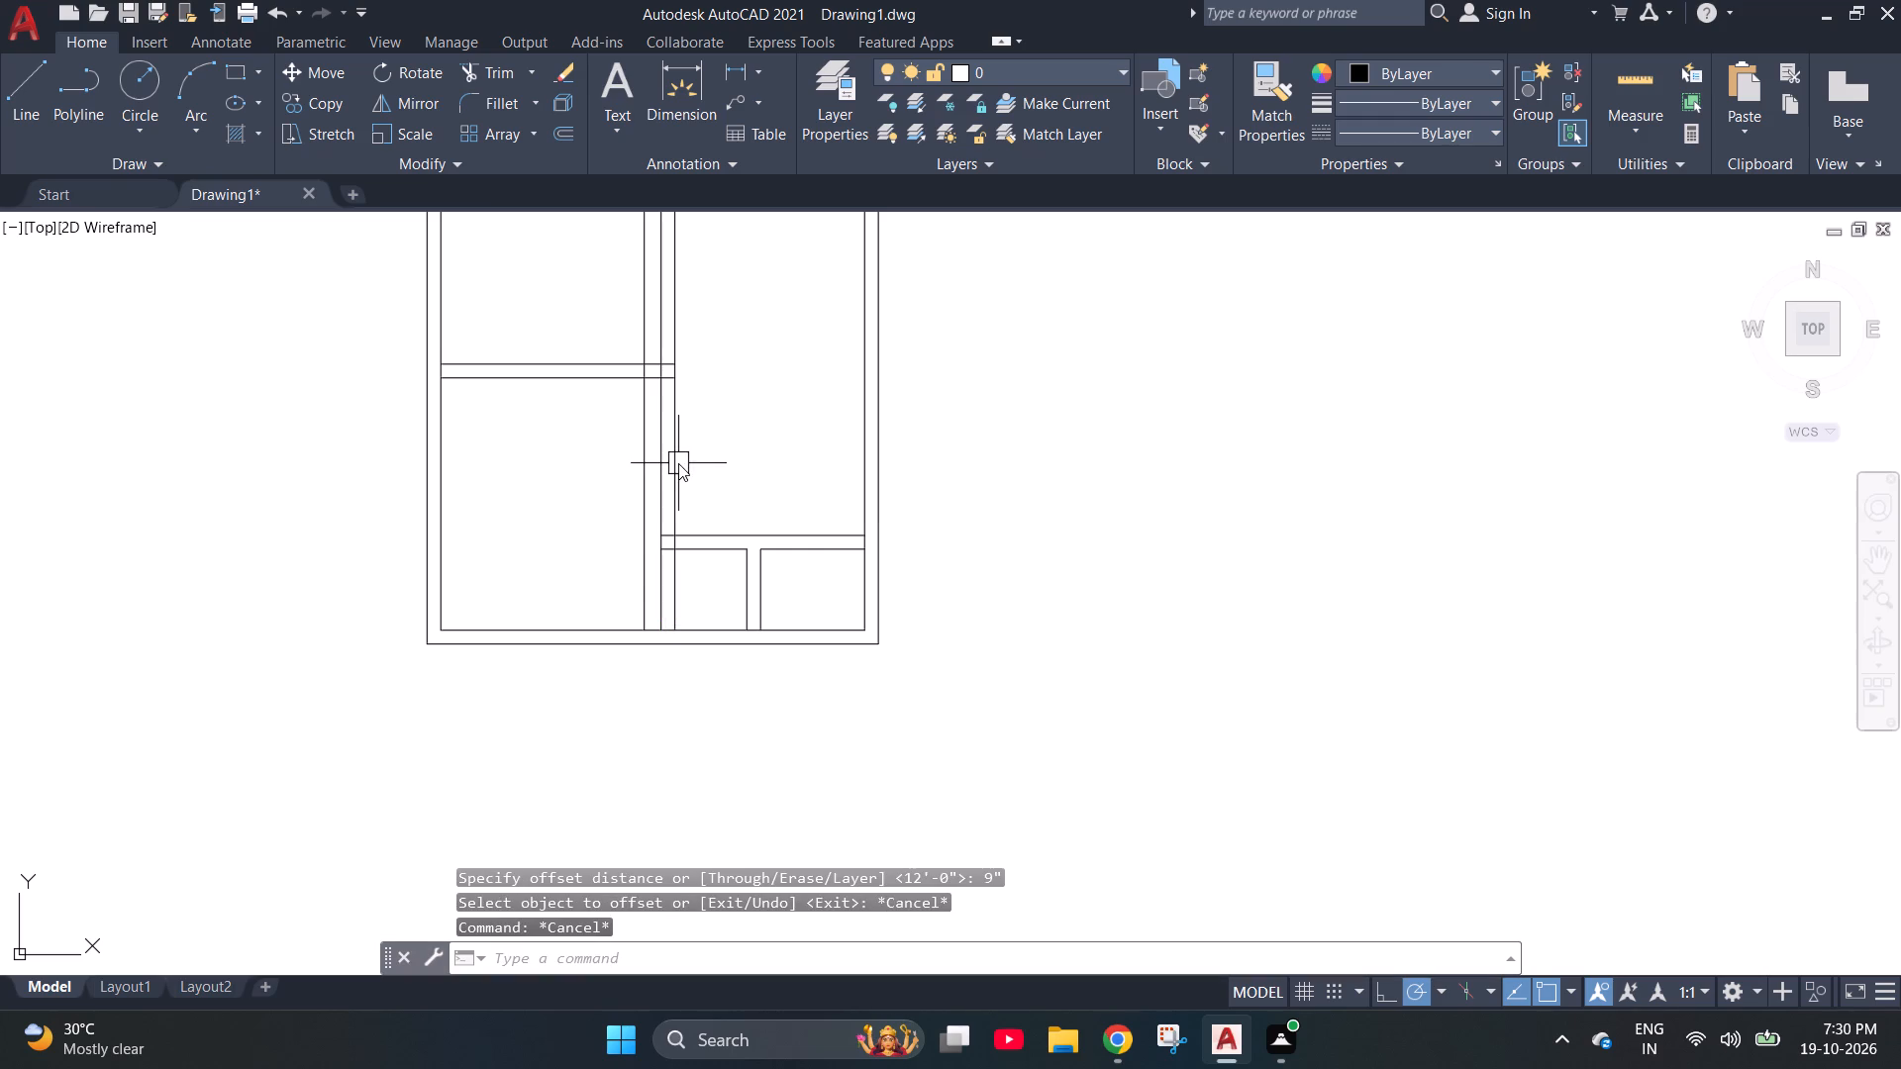
pyautogui.press('Return')
pyautogui.write('9"')
pyautogui.press('Return')
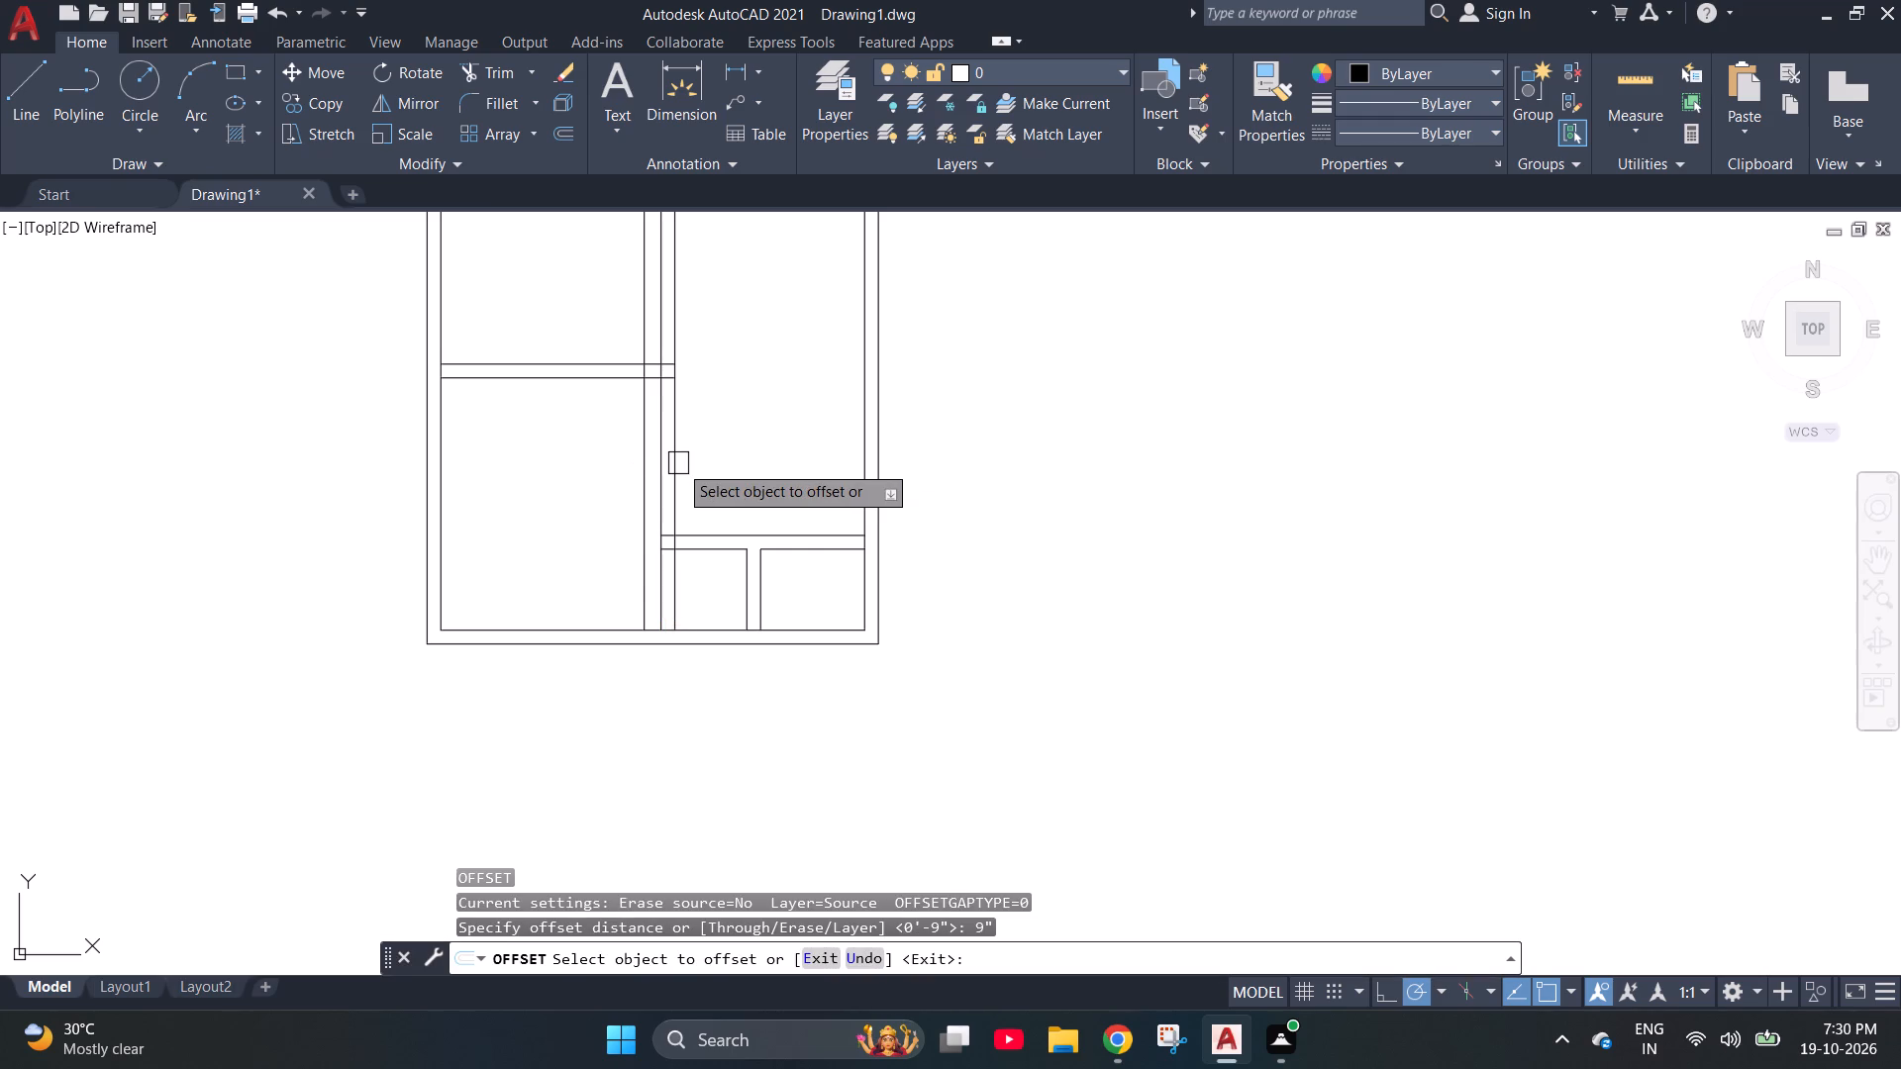
pyautogui.click(643, 495)
pyautogui.click(617, 502)
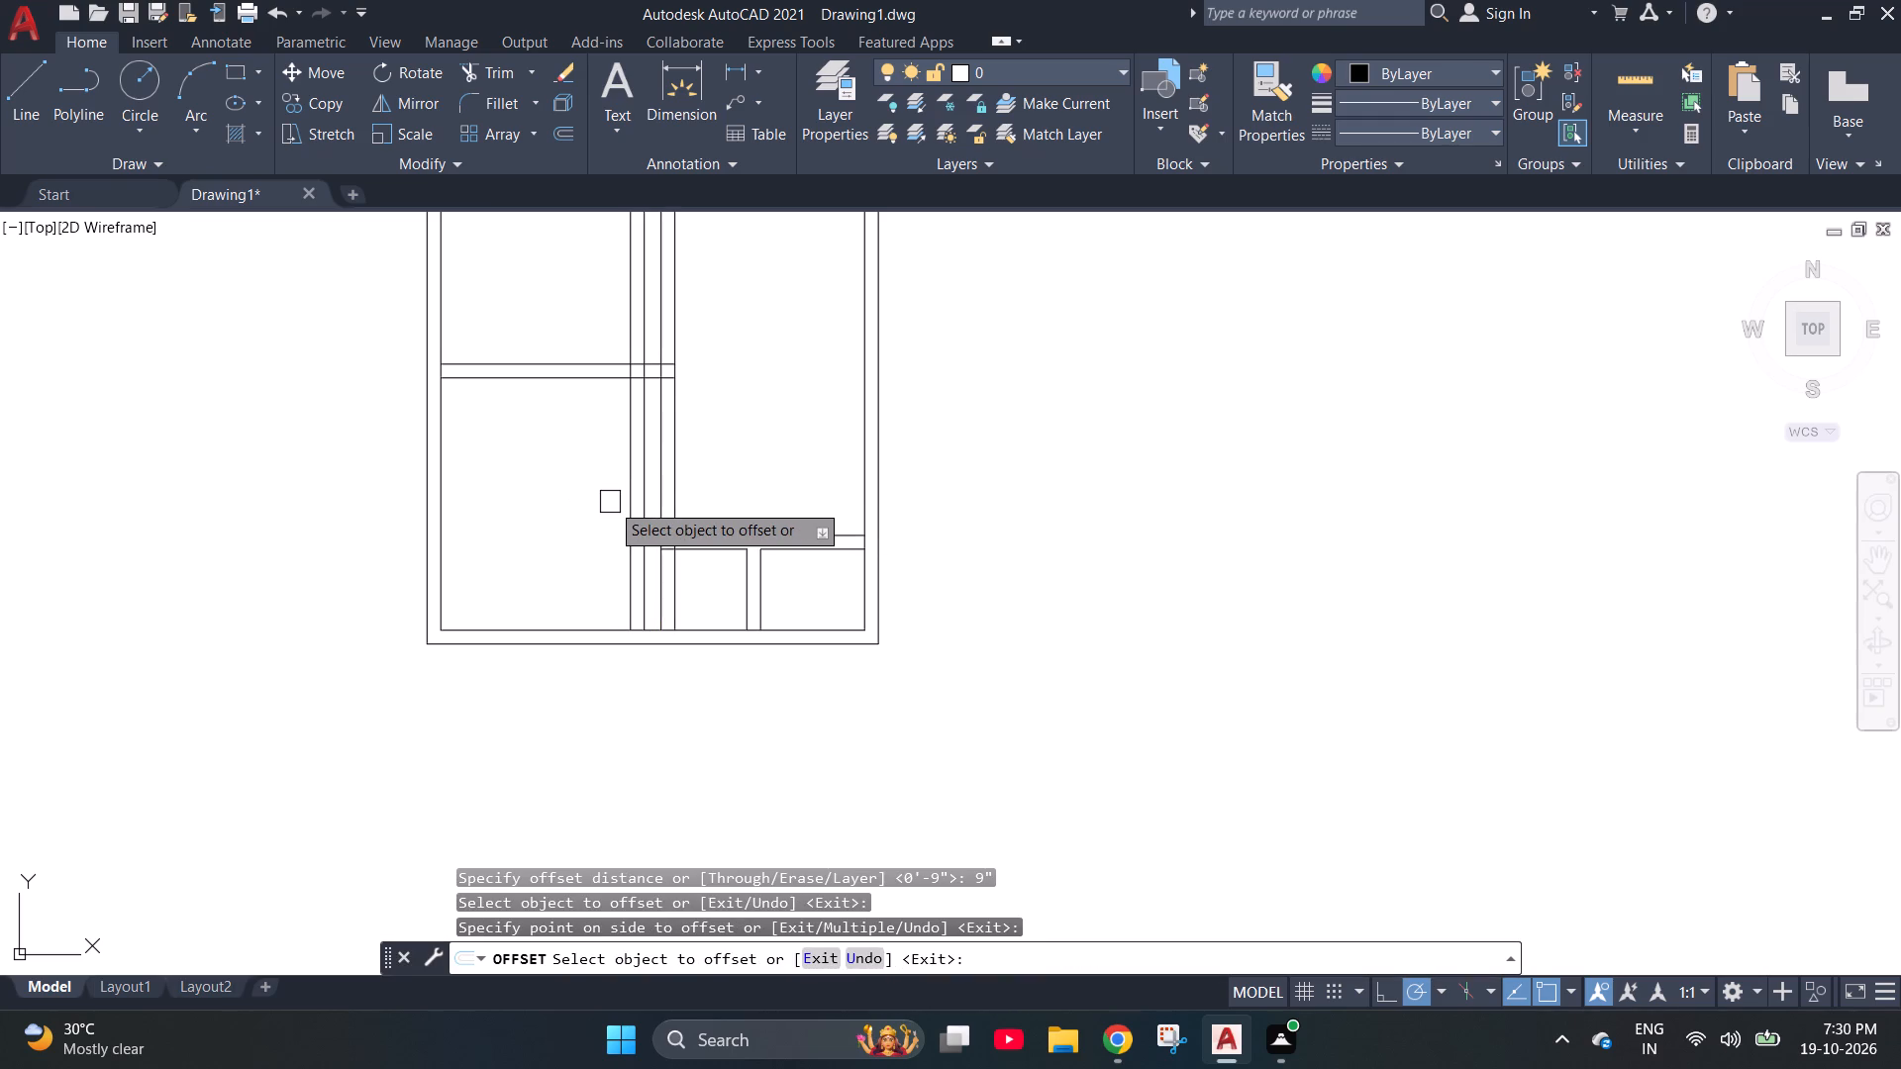
pyautogui.press('Escape')
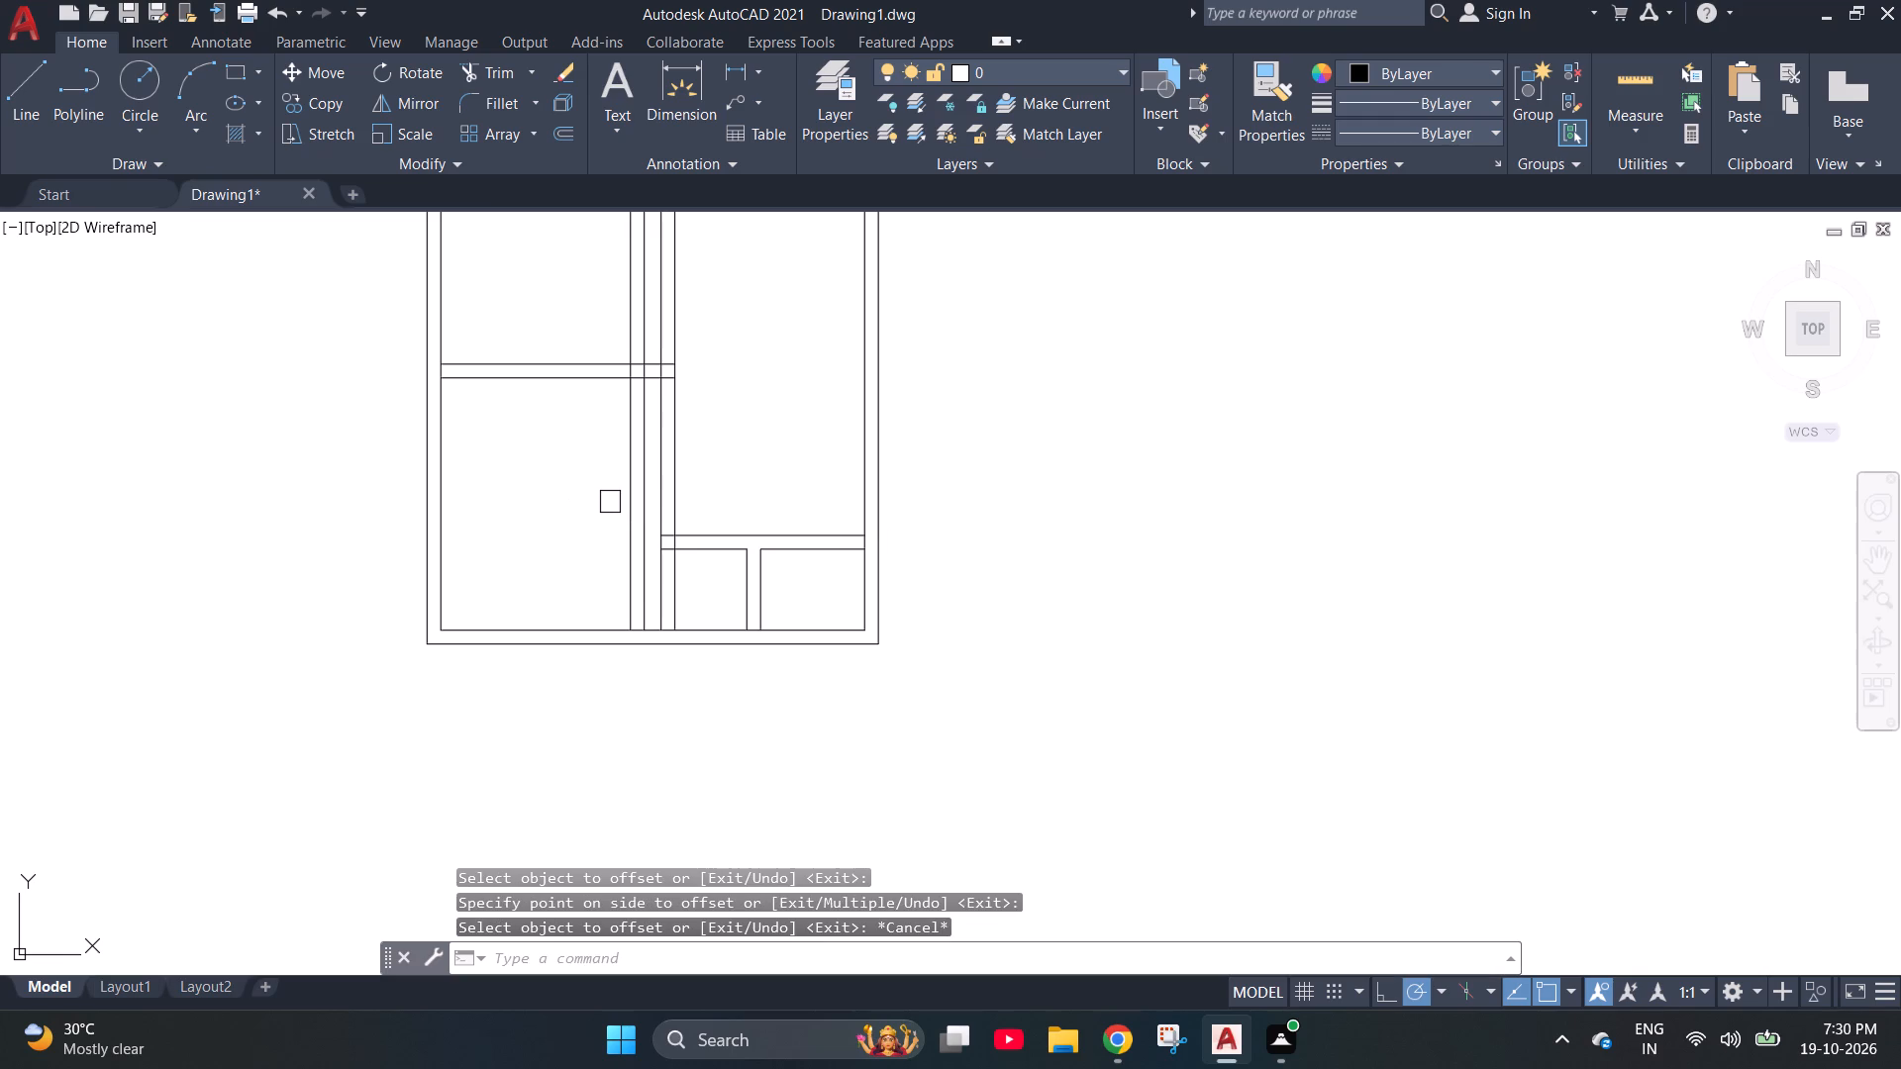
# Trim all four long vertical partition lines between the full-width horizontal partition and the left-hand horizontal partition below it.
pyautogui.scroll(-1, 610, 502)
pyautogui.press('Escape')
pyautogui.write('tr')
pyautogui.press('Return')
pyautogui.press('Return')
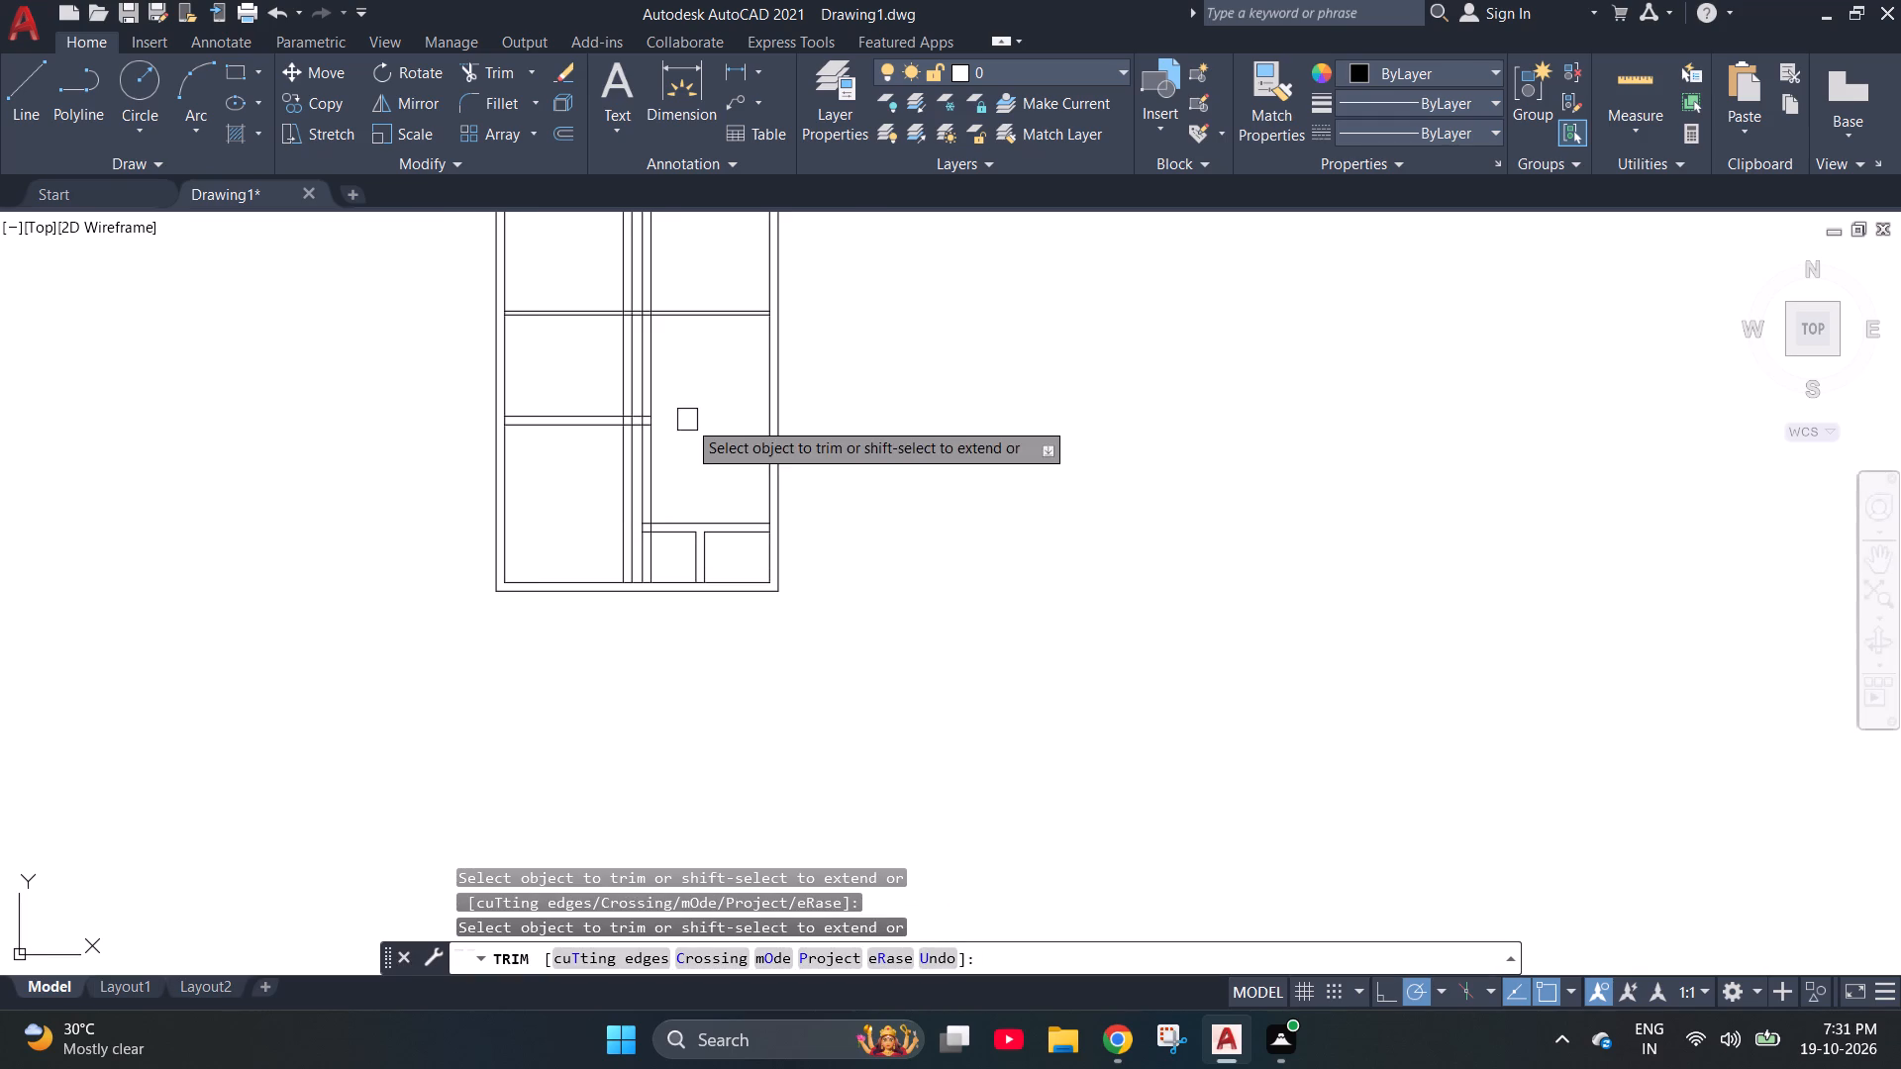
pyautogui.moveTo(699, 383); pyautogui.dragTo(674, 383)
pyautogui.click(521, 369)
pyautogui.moveTo(576, 353); pyautogui.dragTo(585, 356)
pyautogui.click(688, 379)
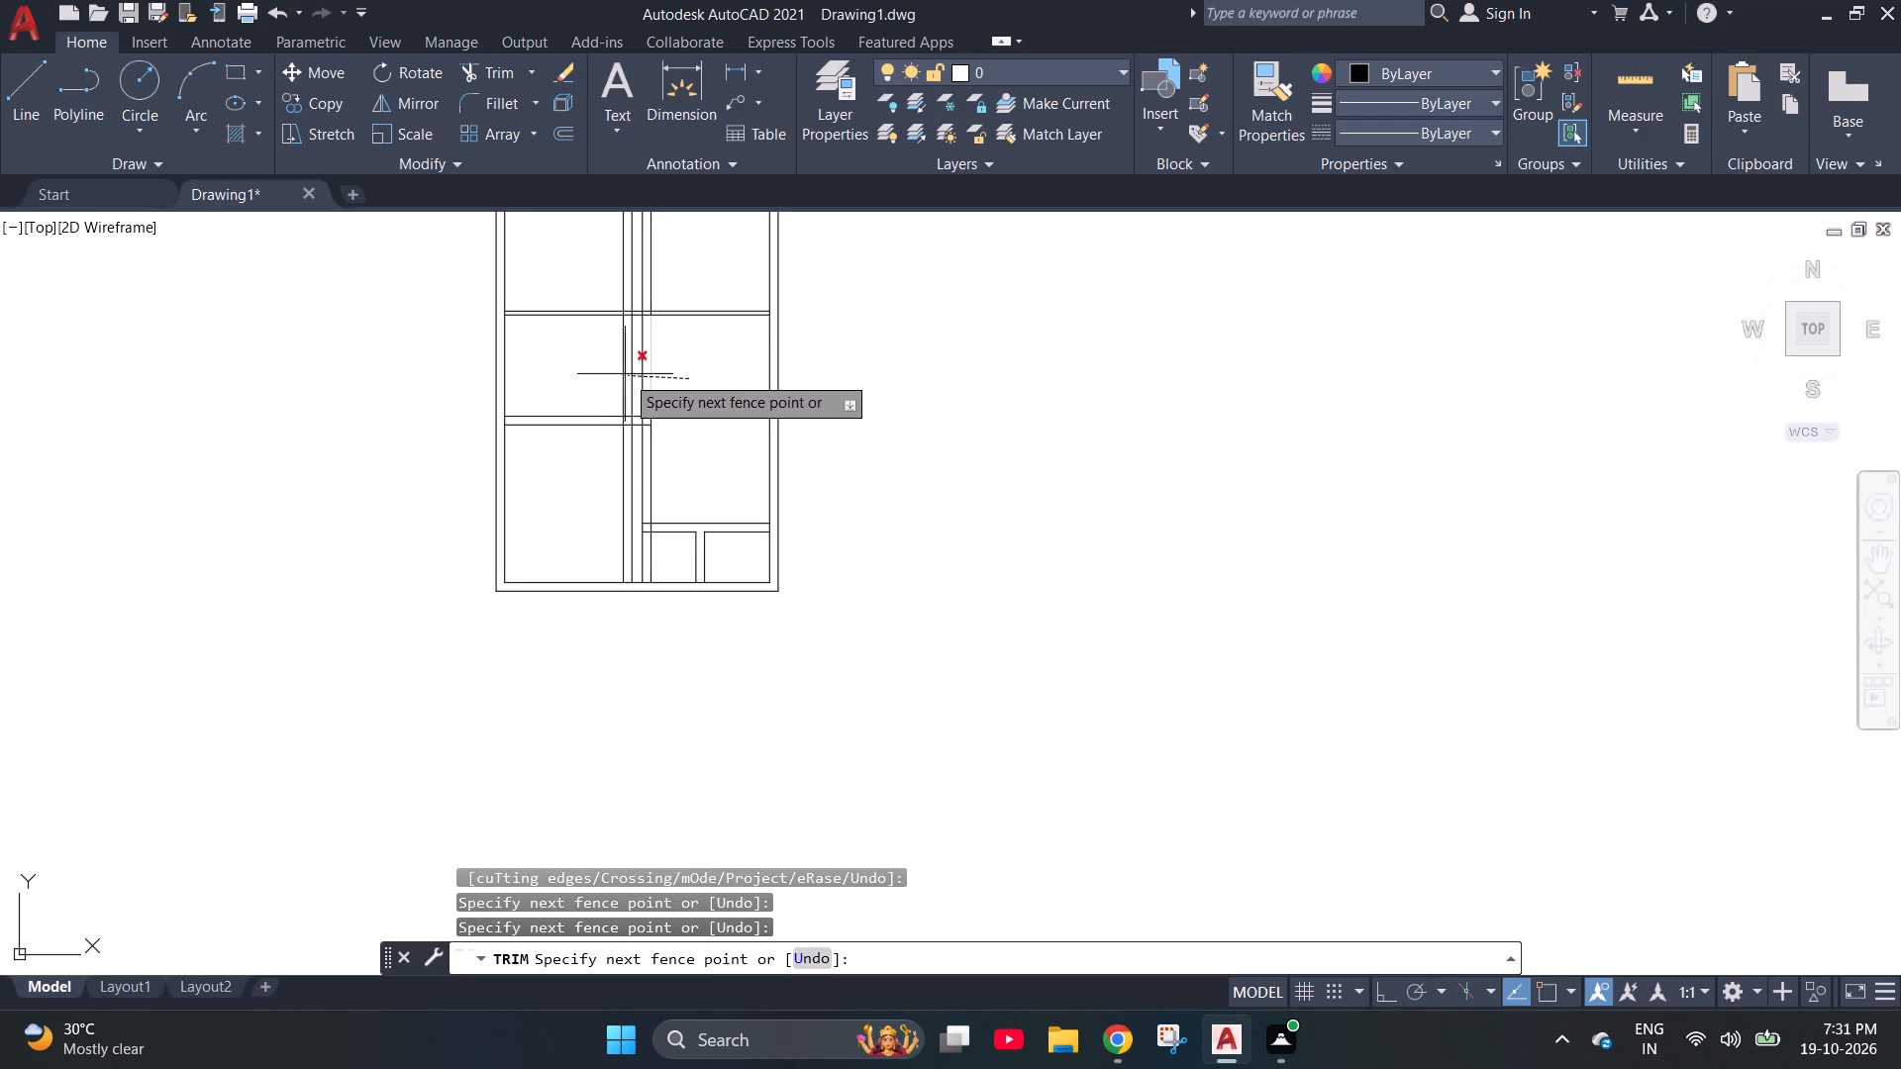
pyautogui.click(621, 374)
# Trim both lines of the old long vertical partition between the left-hand horizontal partition and the lowest horizontal partition.
pyautogui.scroll(4, 703, 463)
pyautogui.moveTo(411, 448); pyautogui.dragTo(390, 447)
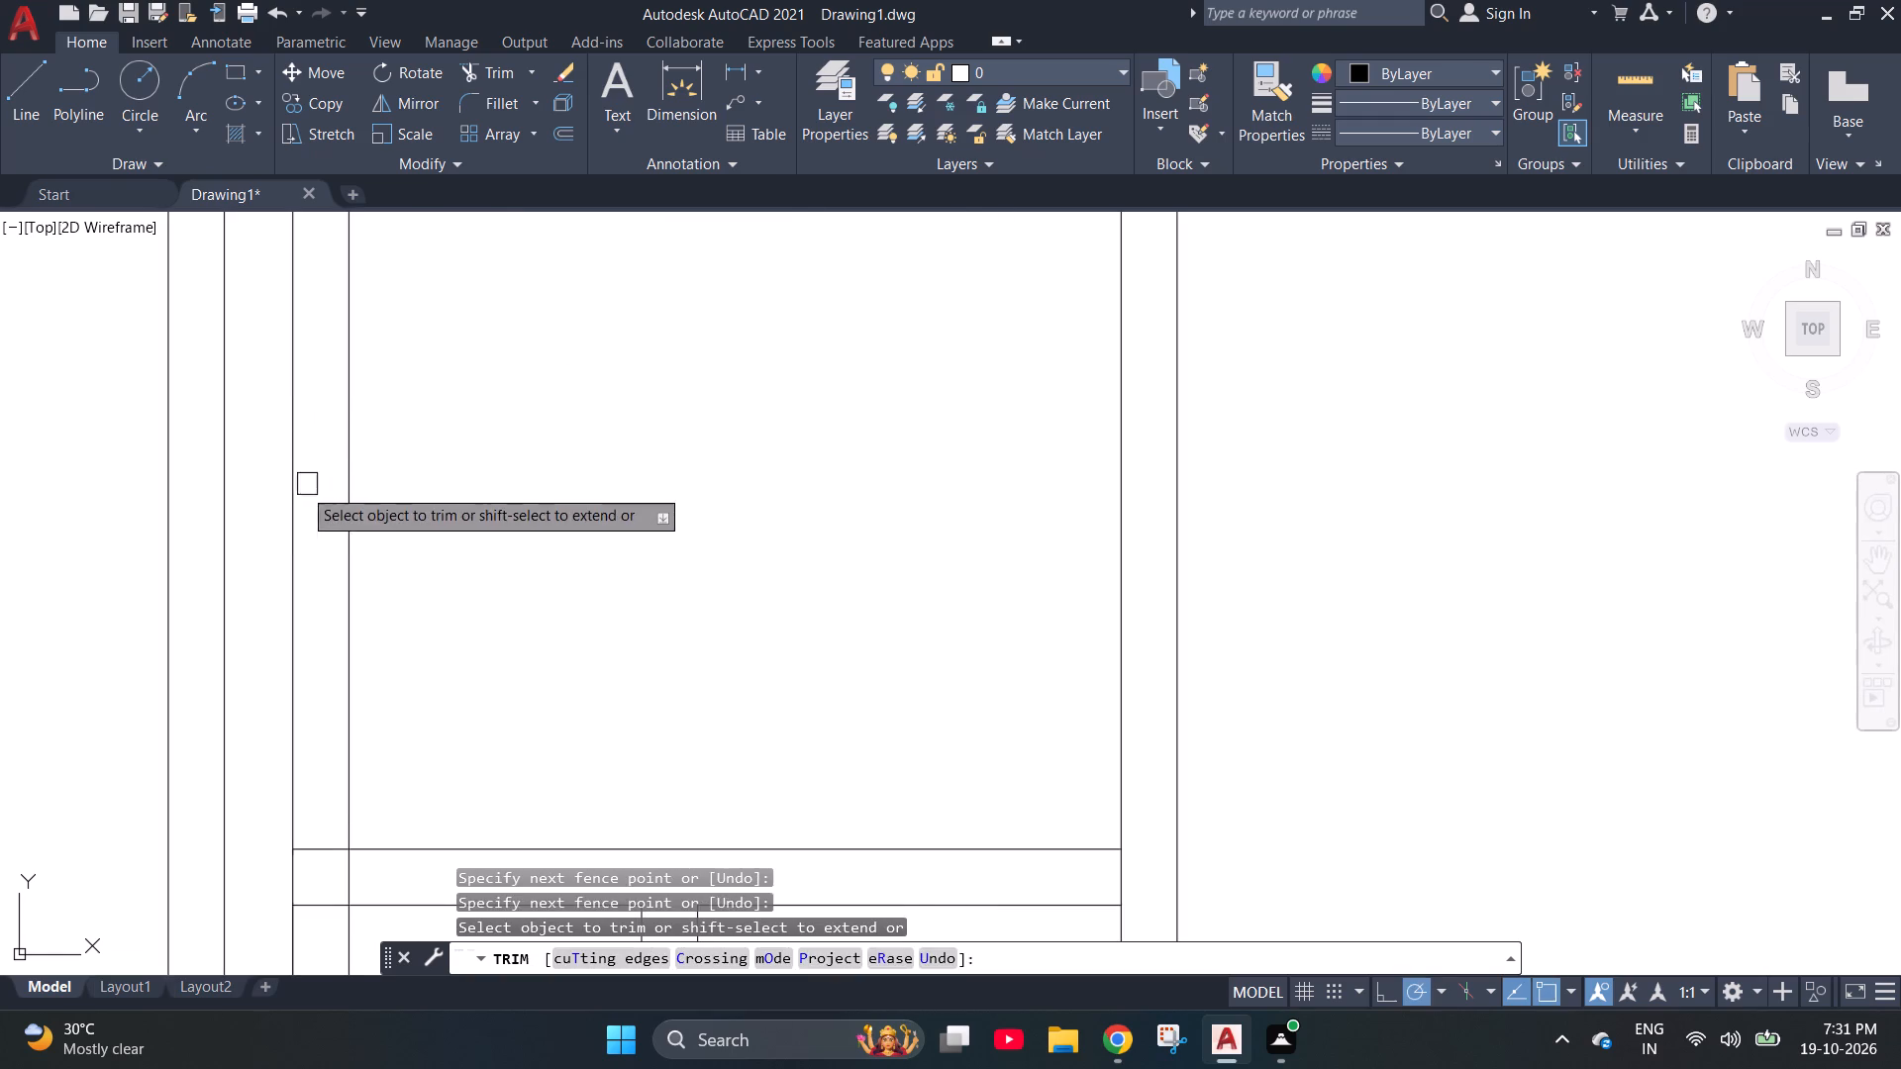
pyautogui.click(267, 501)
pyautogui.click(495, 481)
pyautogui.scroll(-3, 621, 571)
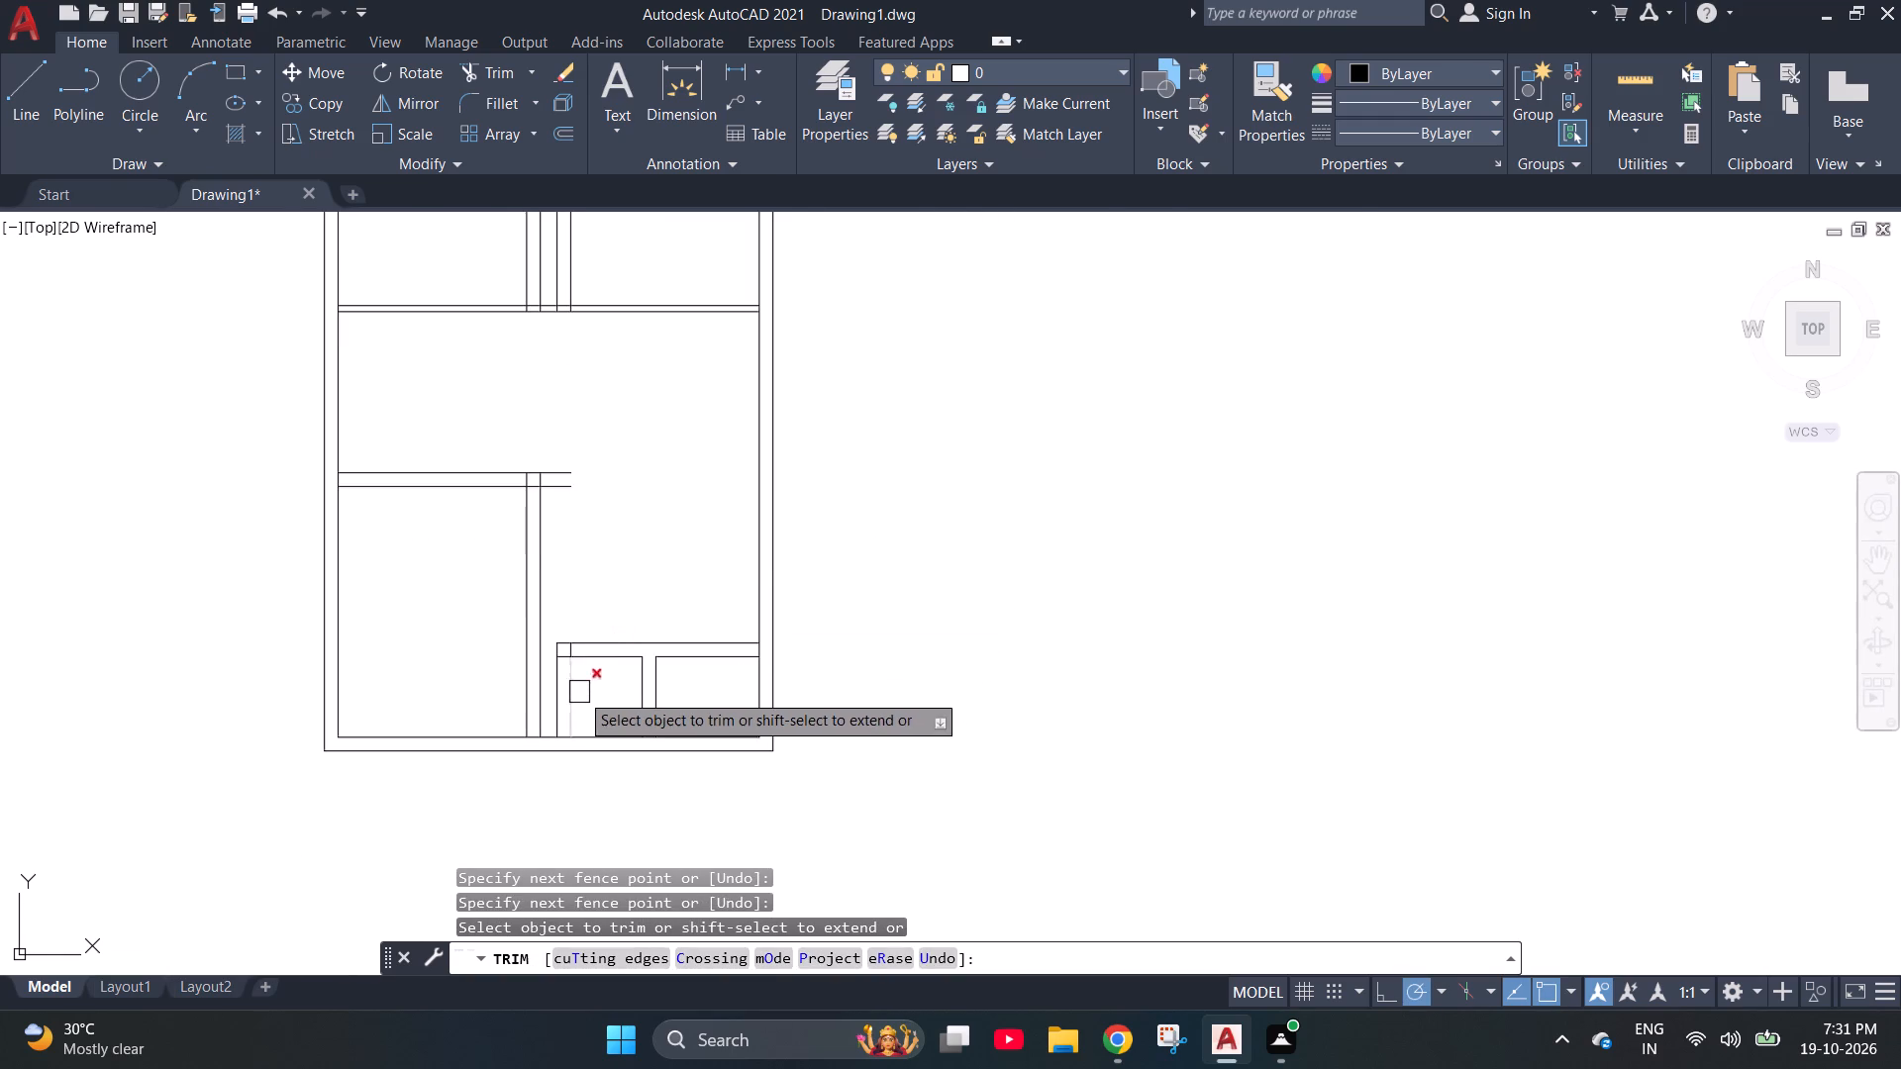
# Trim away the remaining pieces of the old vertical partition inside and below the lowest horizontal partition.
pyautogui.scroll(3, 578, 691)
pyautogui.scroll(2, 546, 565)
pyautogui.moveTo(565, 527); pyautogui.dragTo(343, 480)
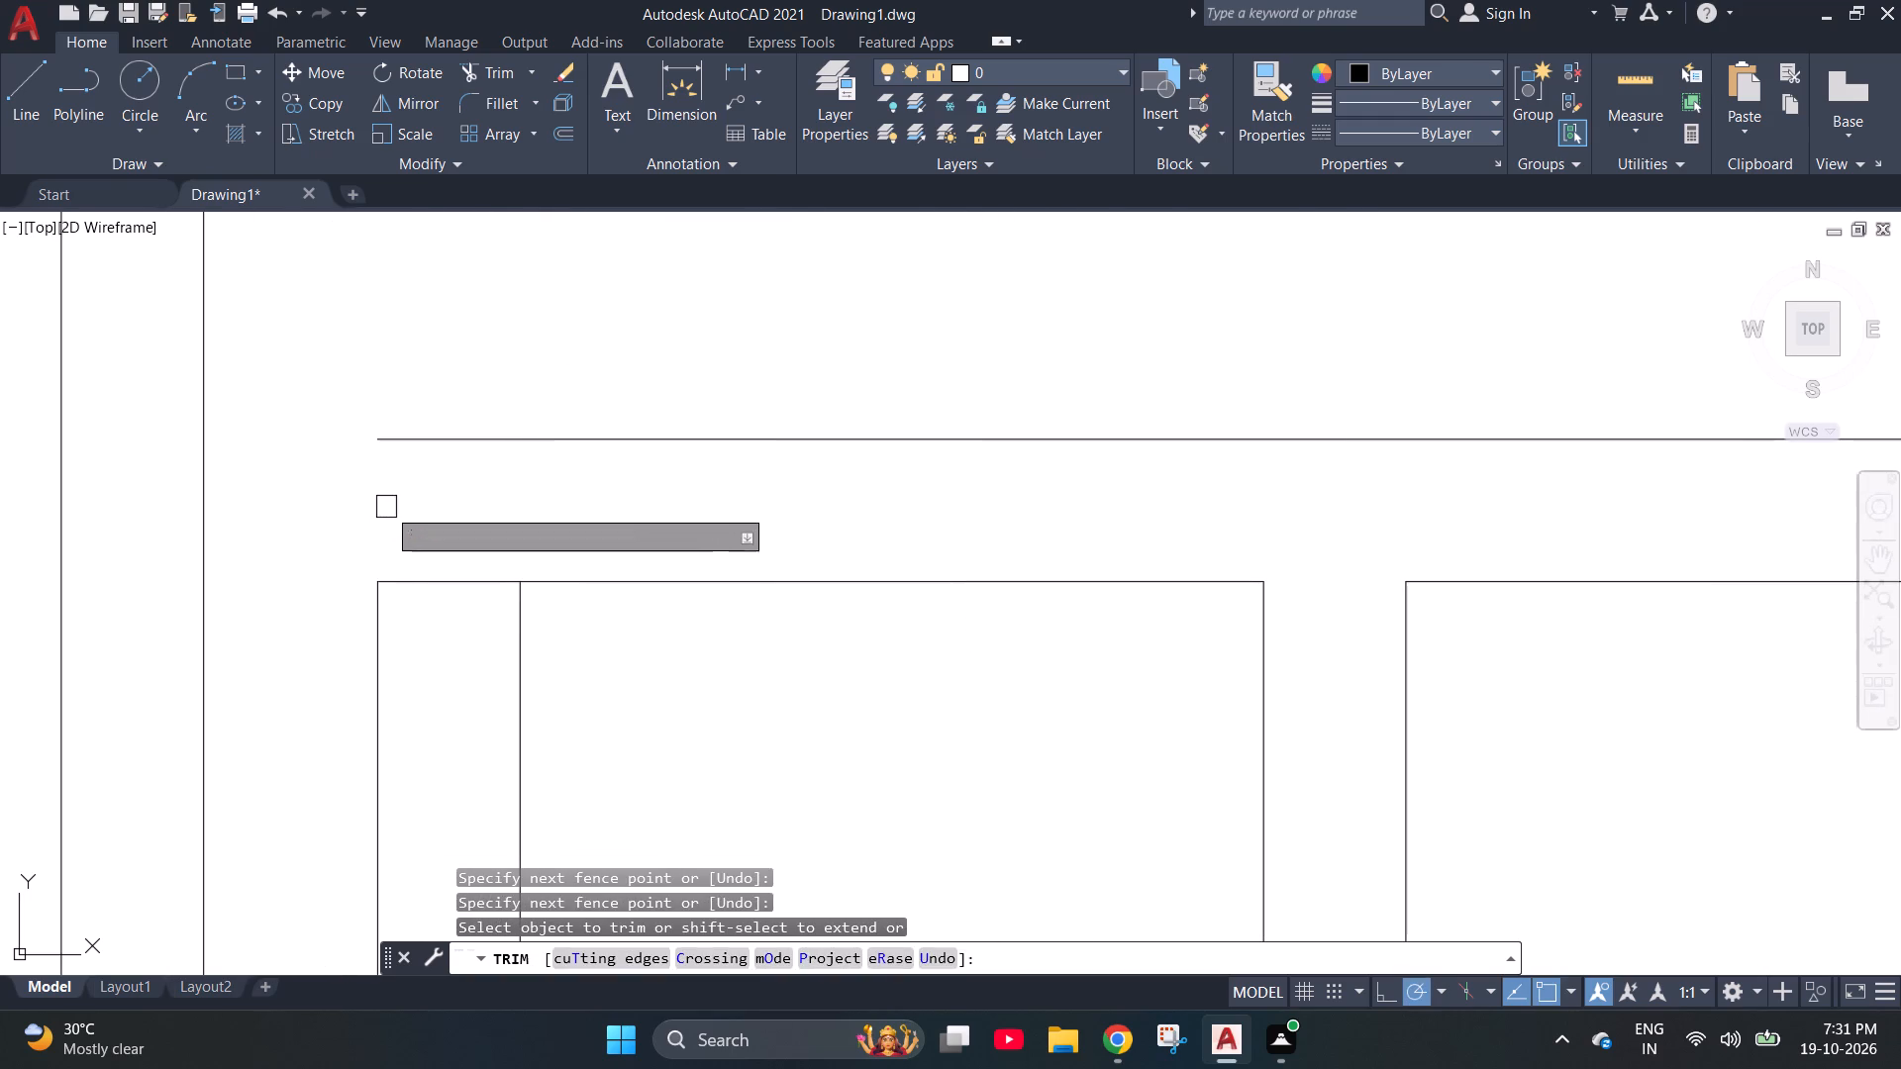
pyautogui.moveTo(401, 523); pyautogui.dragTo(401, 630)
pyautogui.moveTo(354, 710); pyautogui.dragTo(605, 740)
pyautogui.scroll(-4, 604, 740)
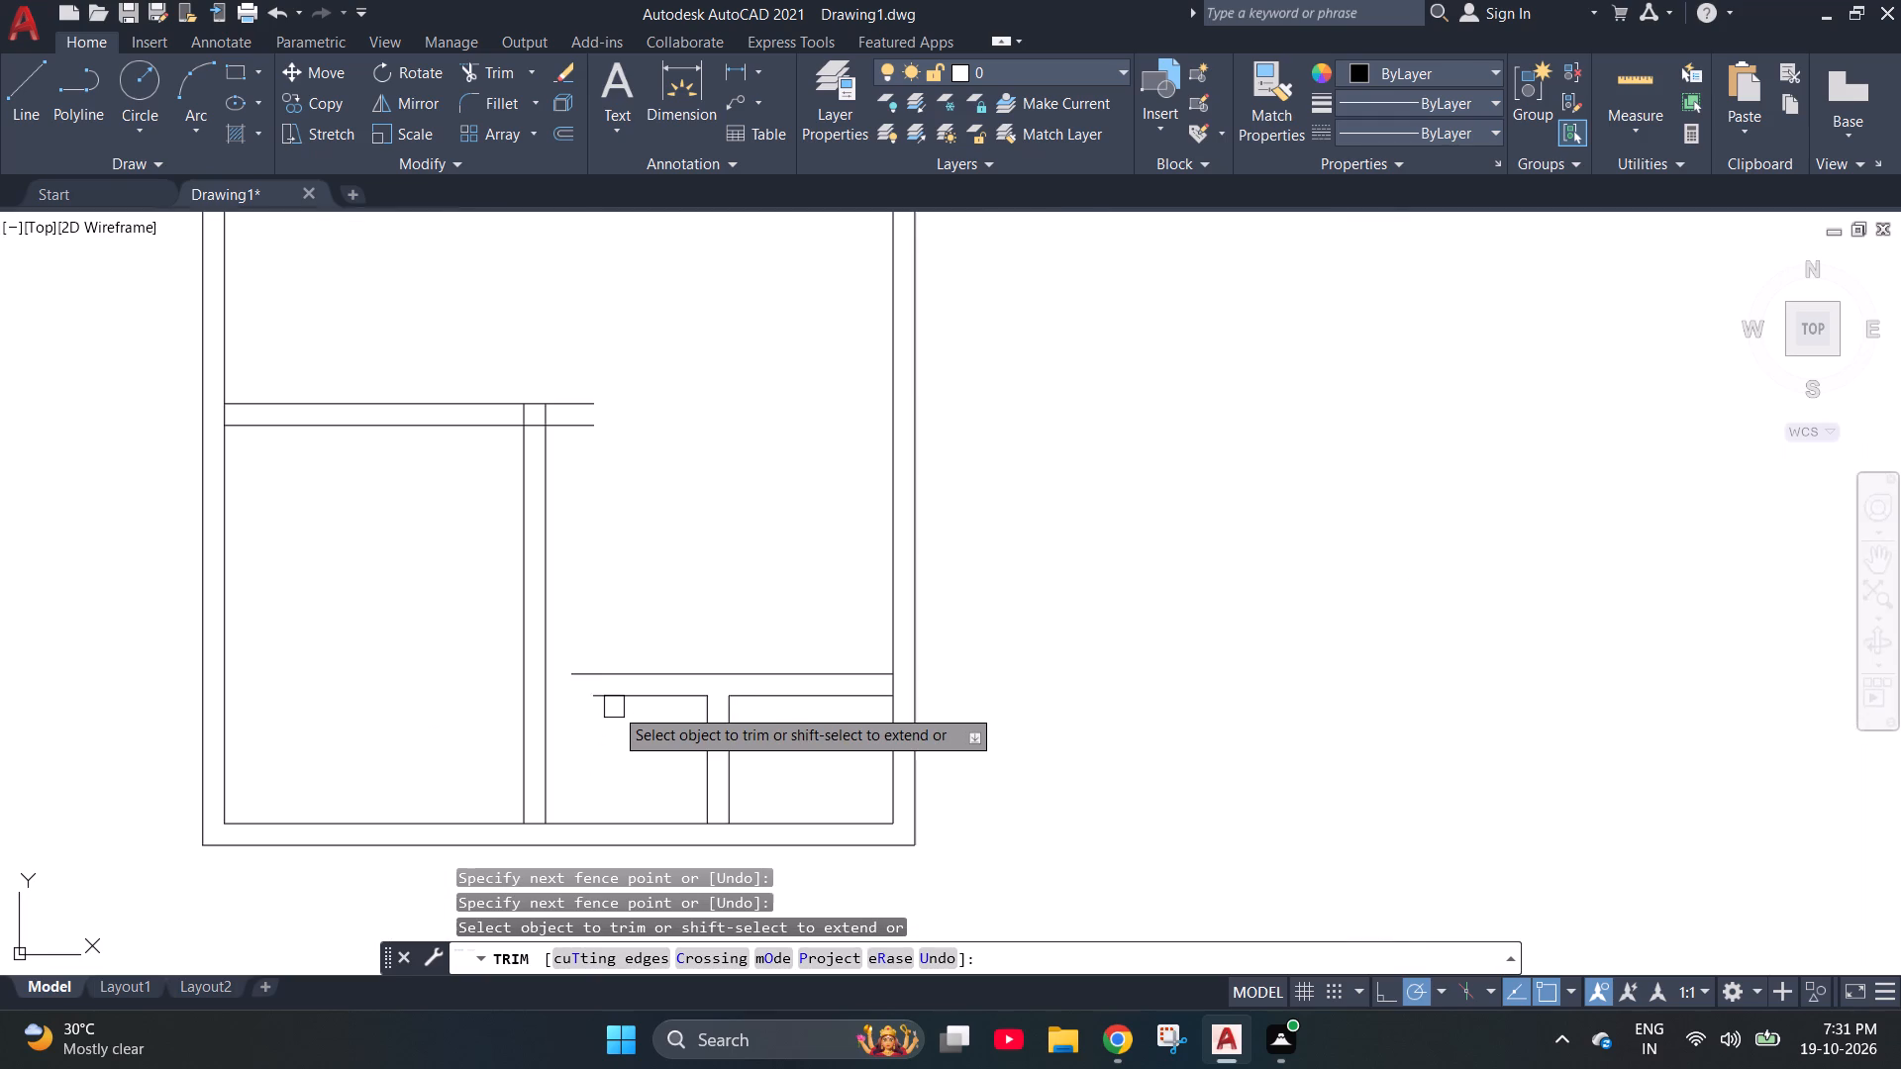
pyautogui.press('Escape')
pyautogui.press('Escape')
pyautogui.press('Escape')
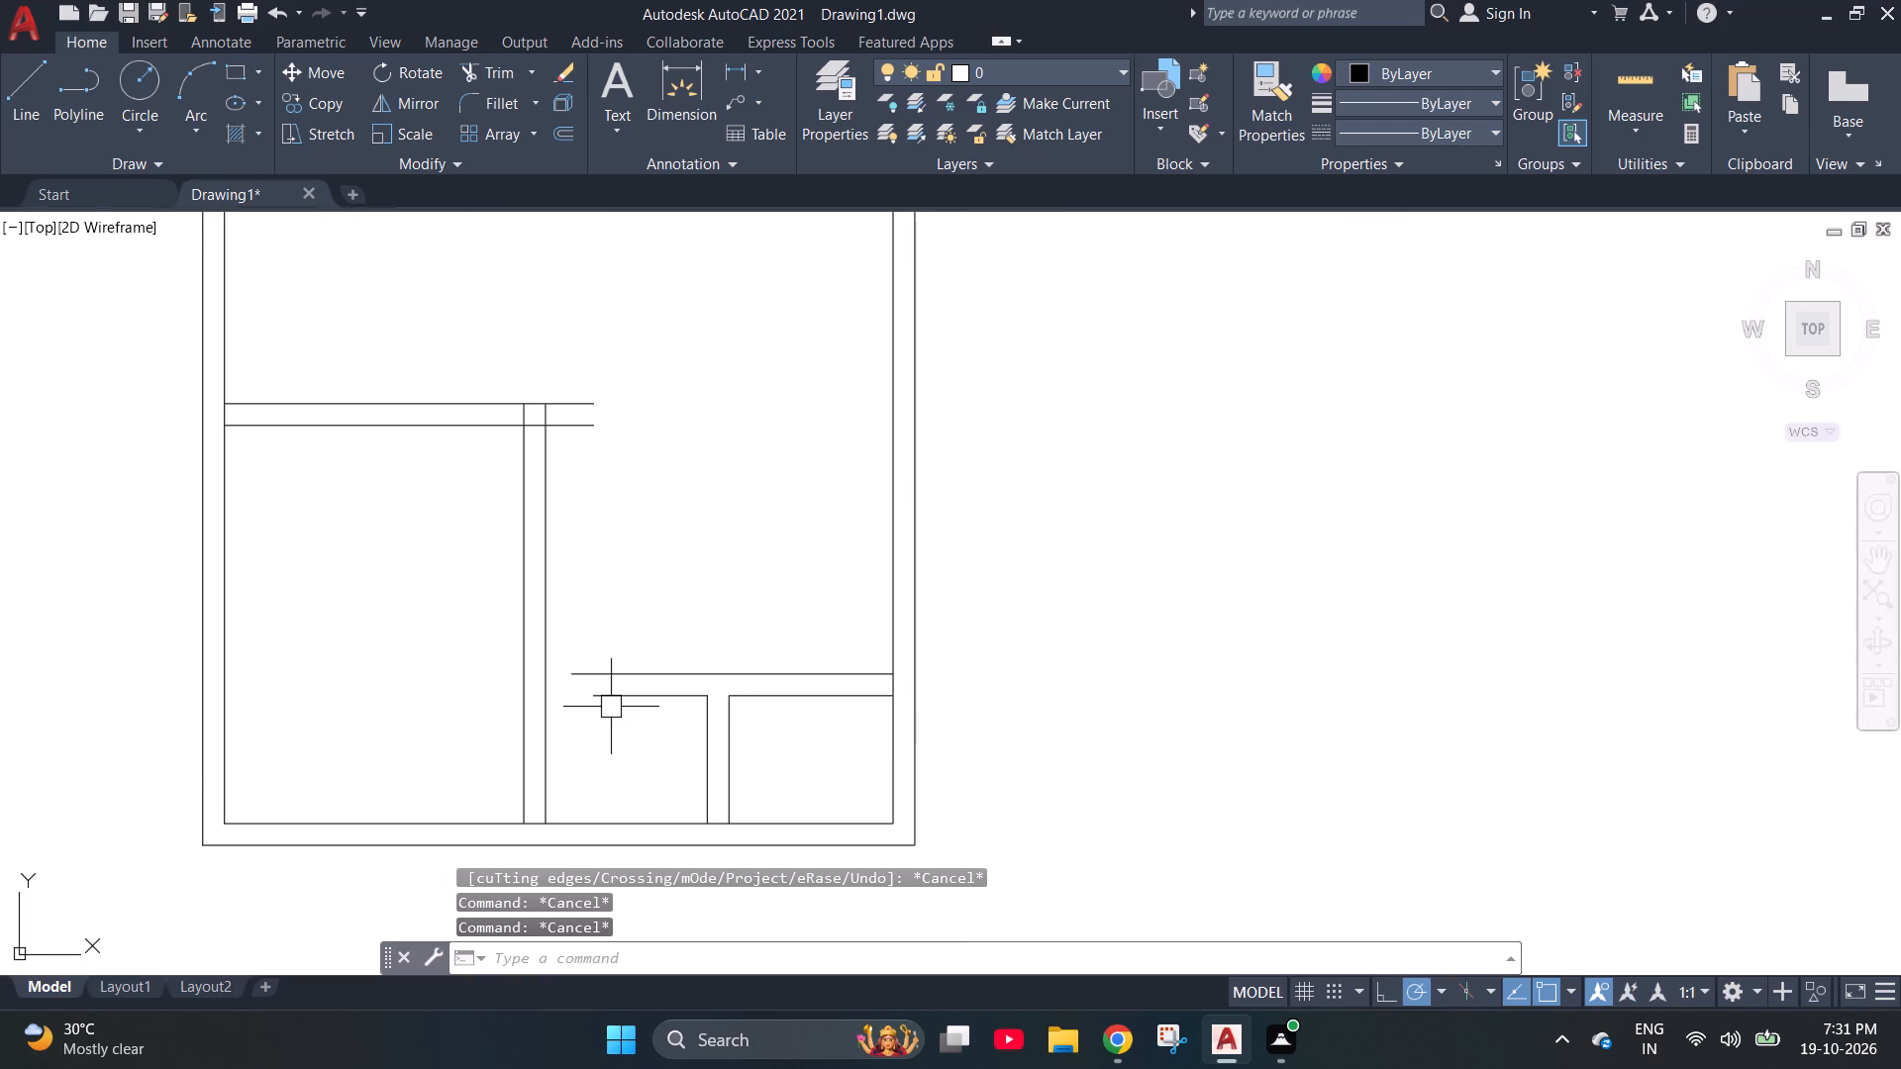
# Extend both lines of the lowest horizontal partition leftward to meet the new vertical partition.
pyautogui.write('ex')
pyautogui.press('Return')
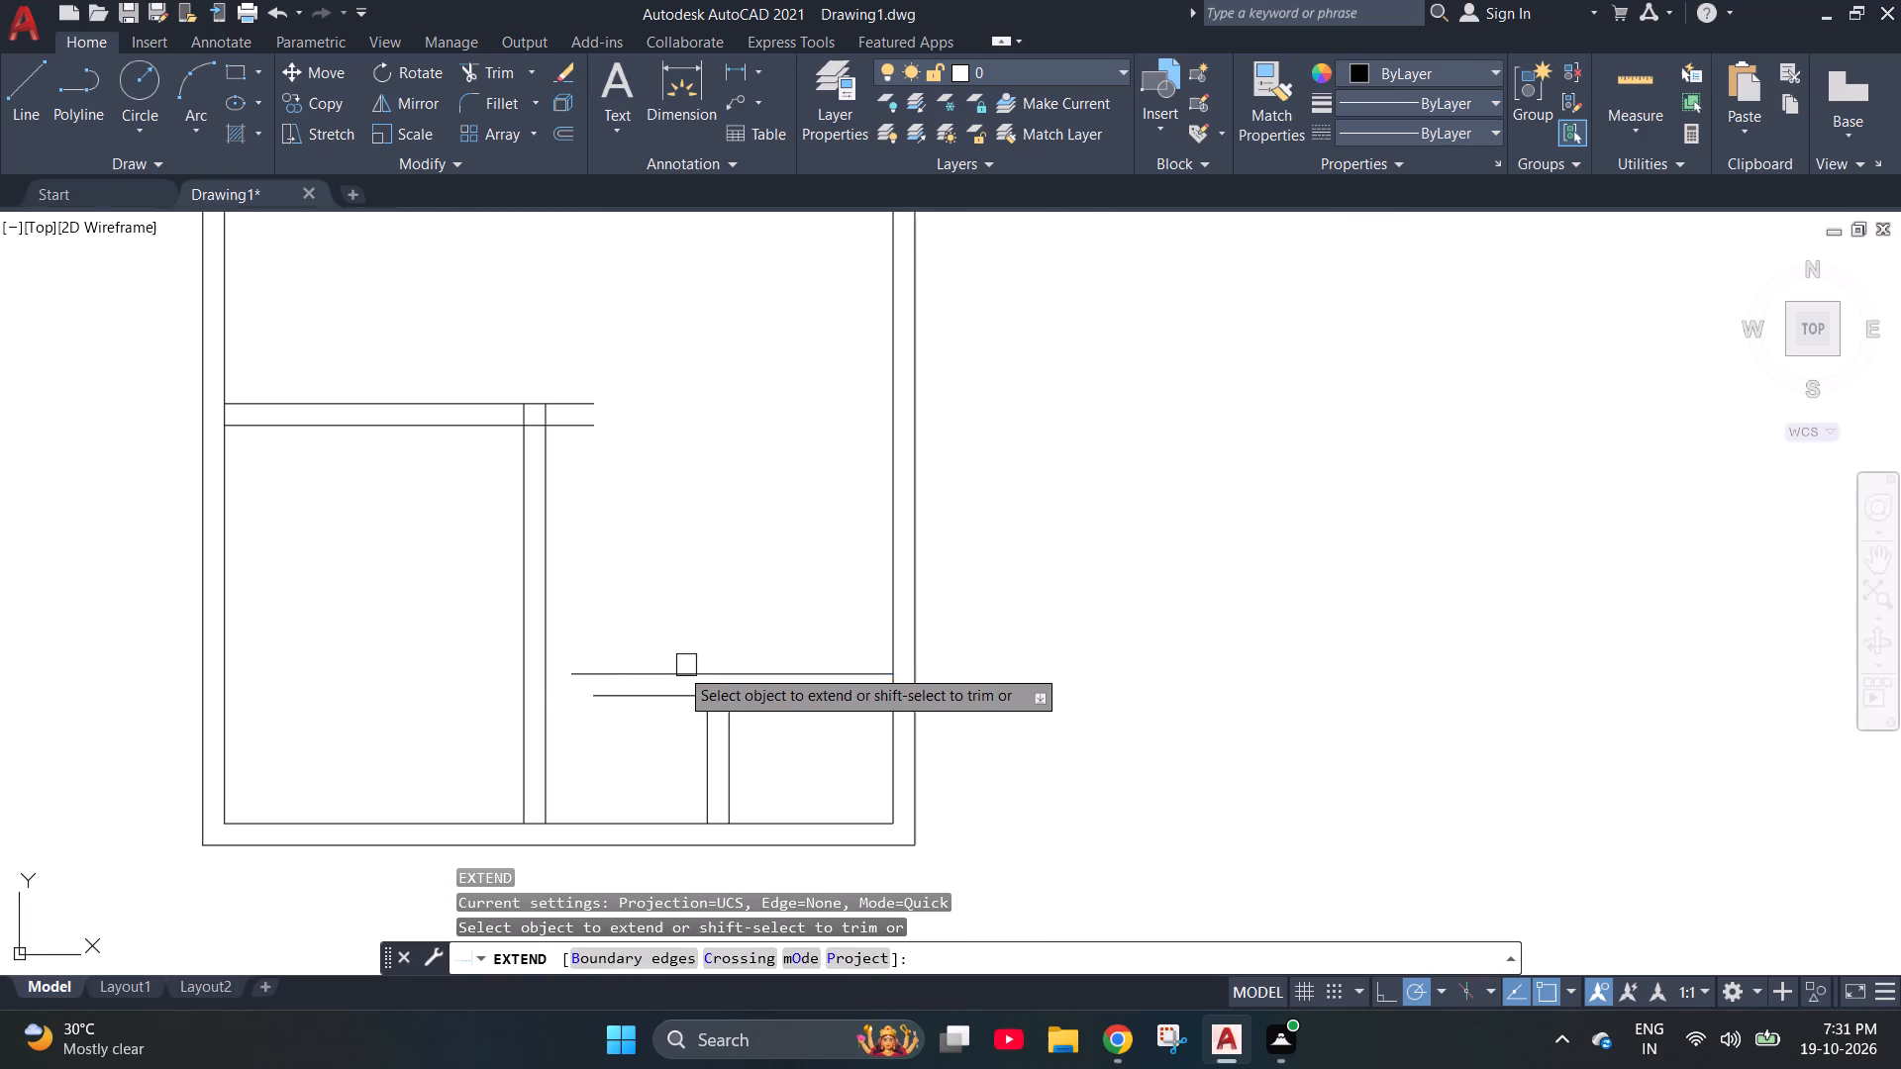
pyautogui.click(636, 701)
pyautogui.click(628, 678)
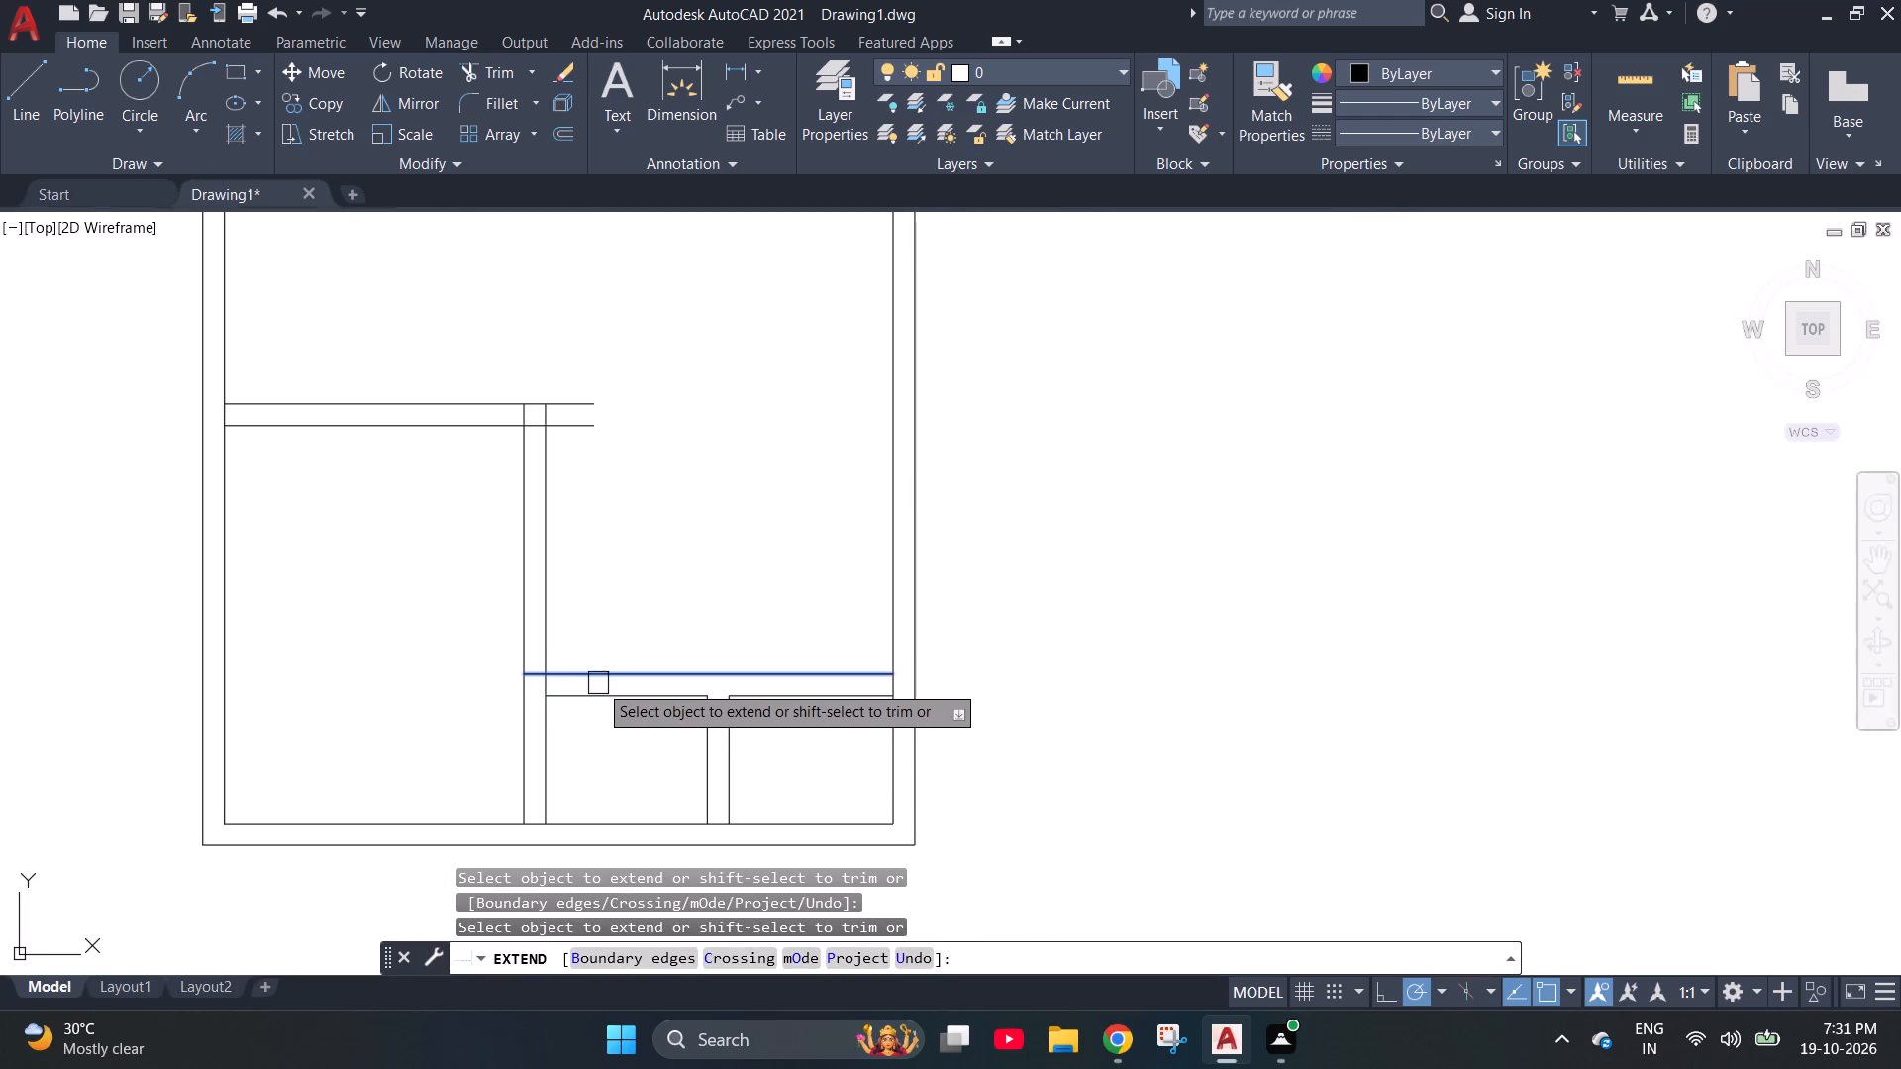
pyautogui.click(598, 683)
pyautogui.click(588, 695)
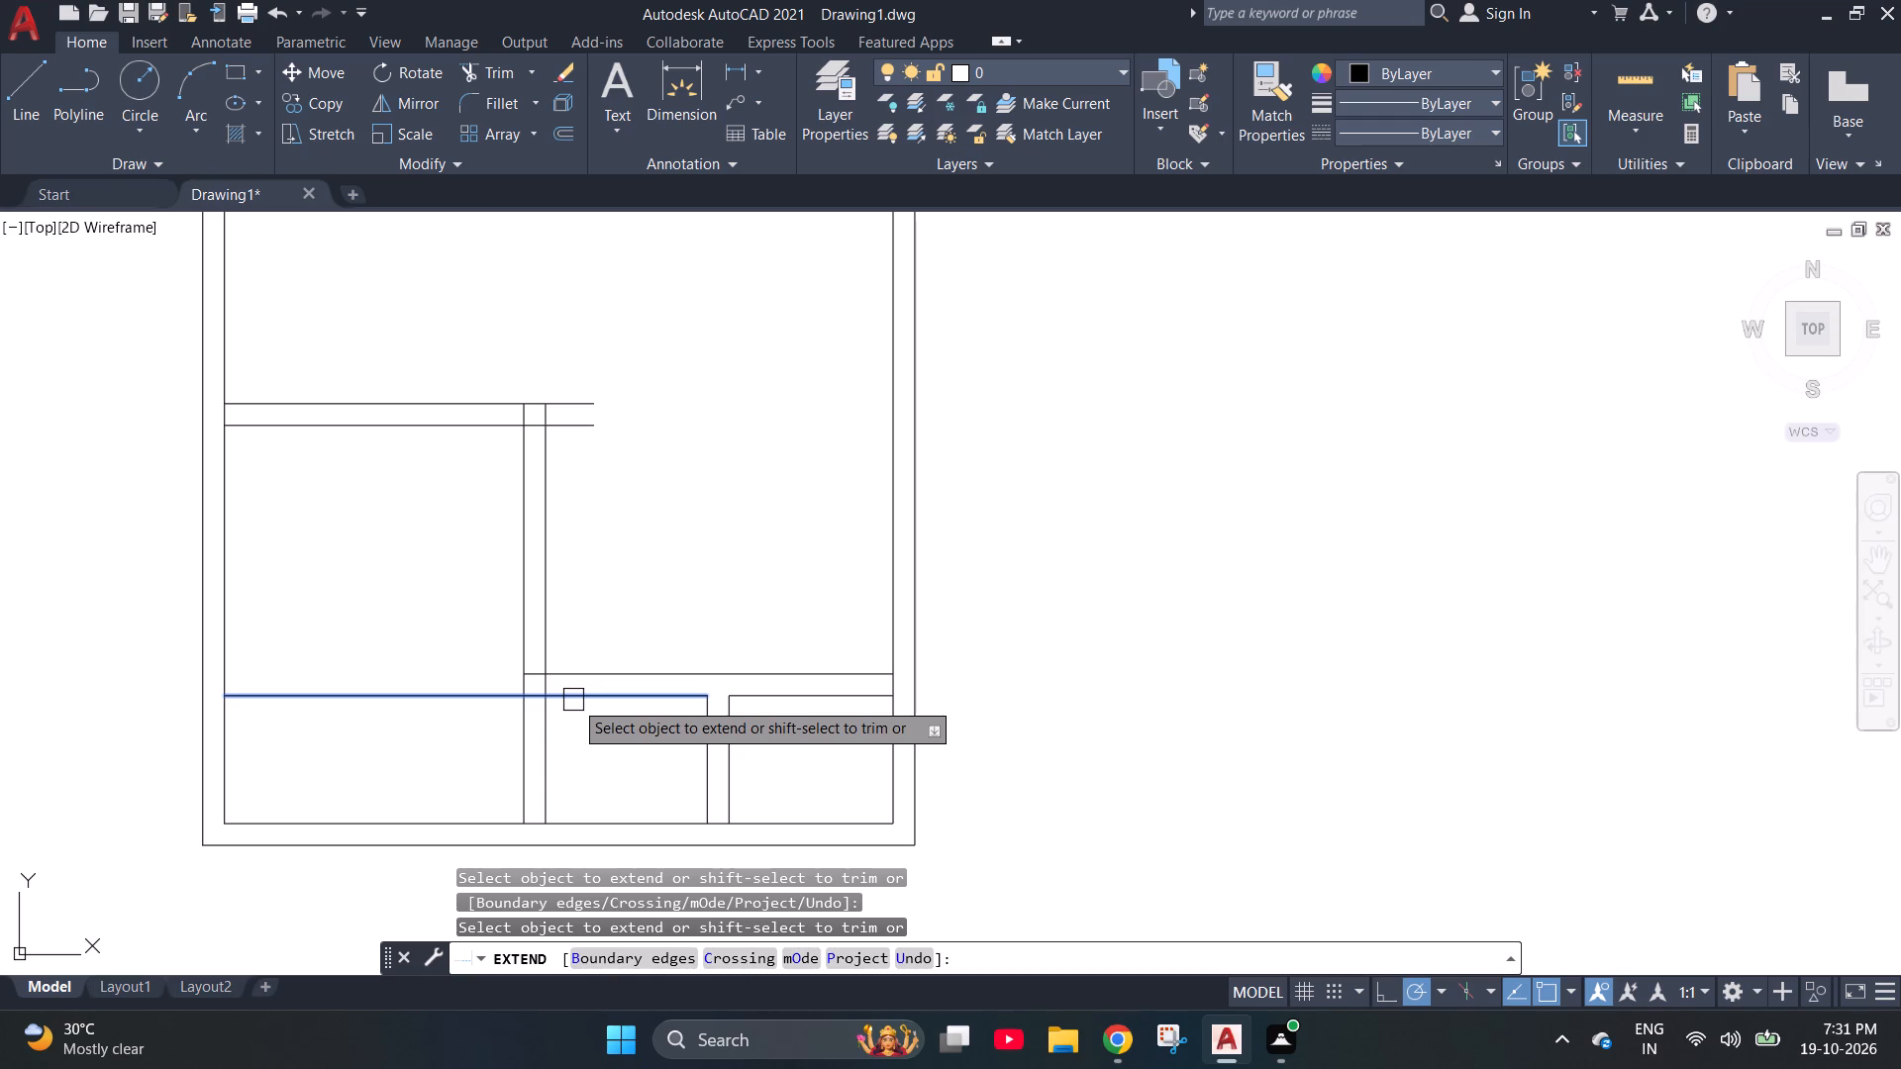
pyautogui.press('Escape')
pyautogui.press('Escape')
# Trim the ends of the left-hand horizontal partition's two lines that overhang the new vertical partition.
pyautogui.write('tr')
pyautogui.press('Return')
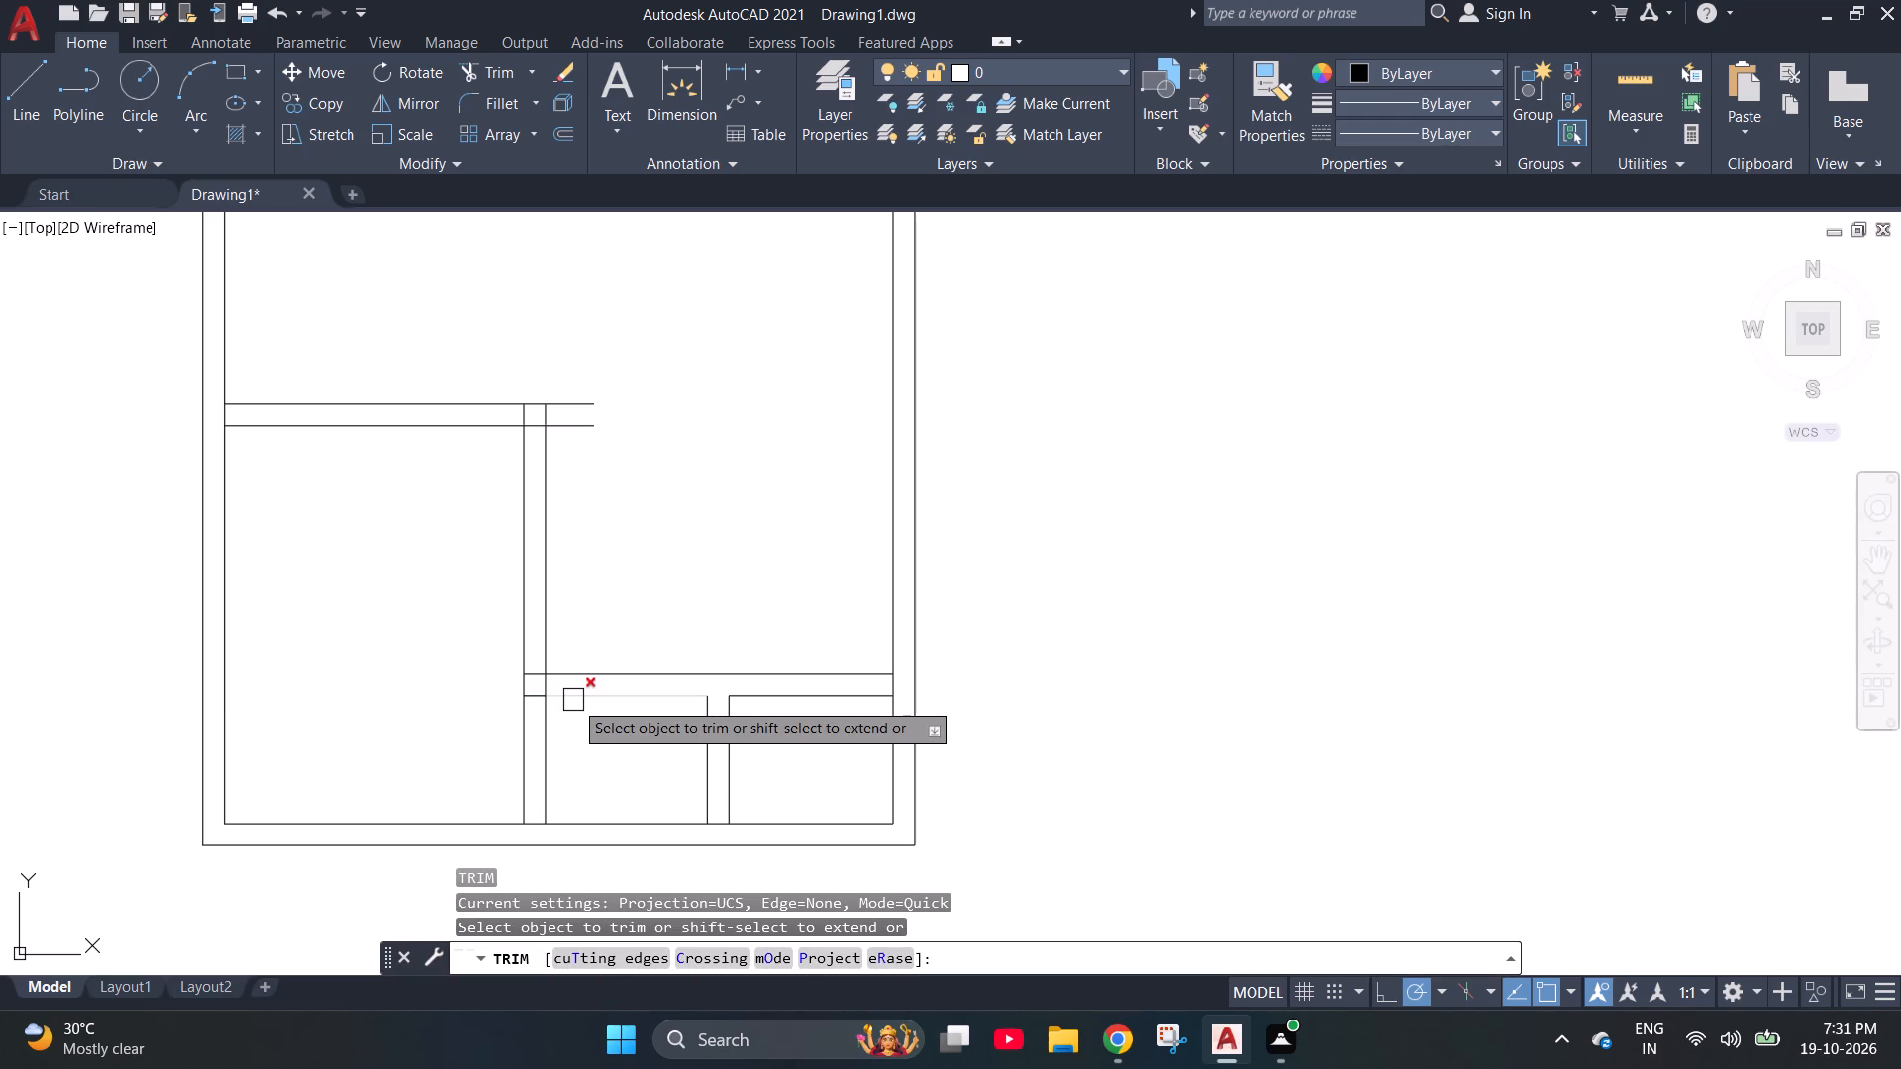
pyautogui.click(586, 450)
pyautogui.click(576, 314)
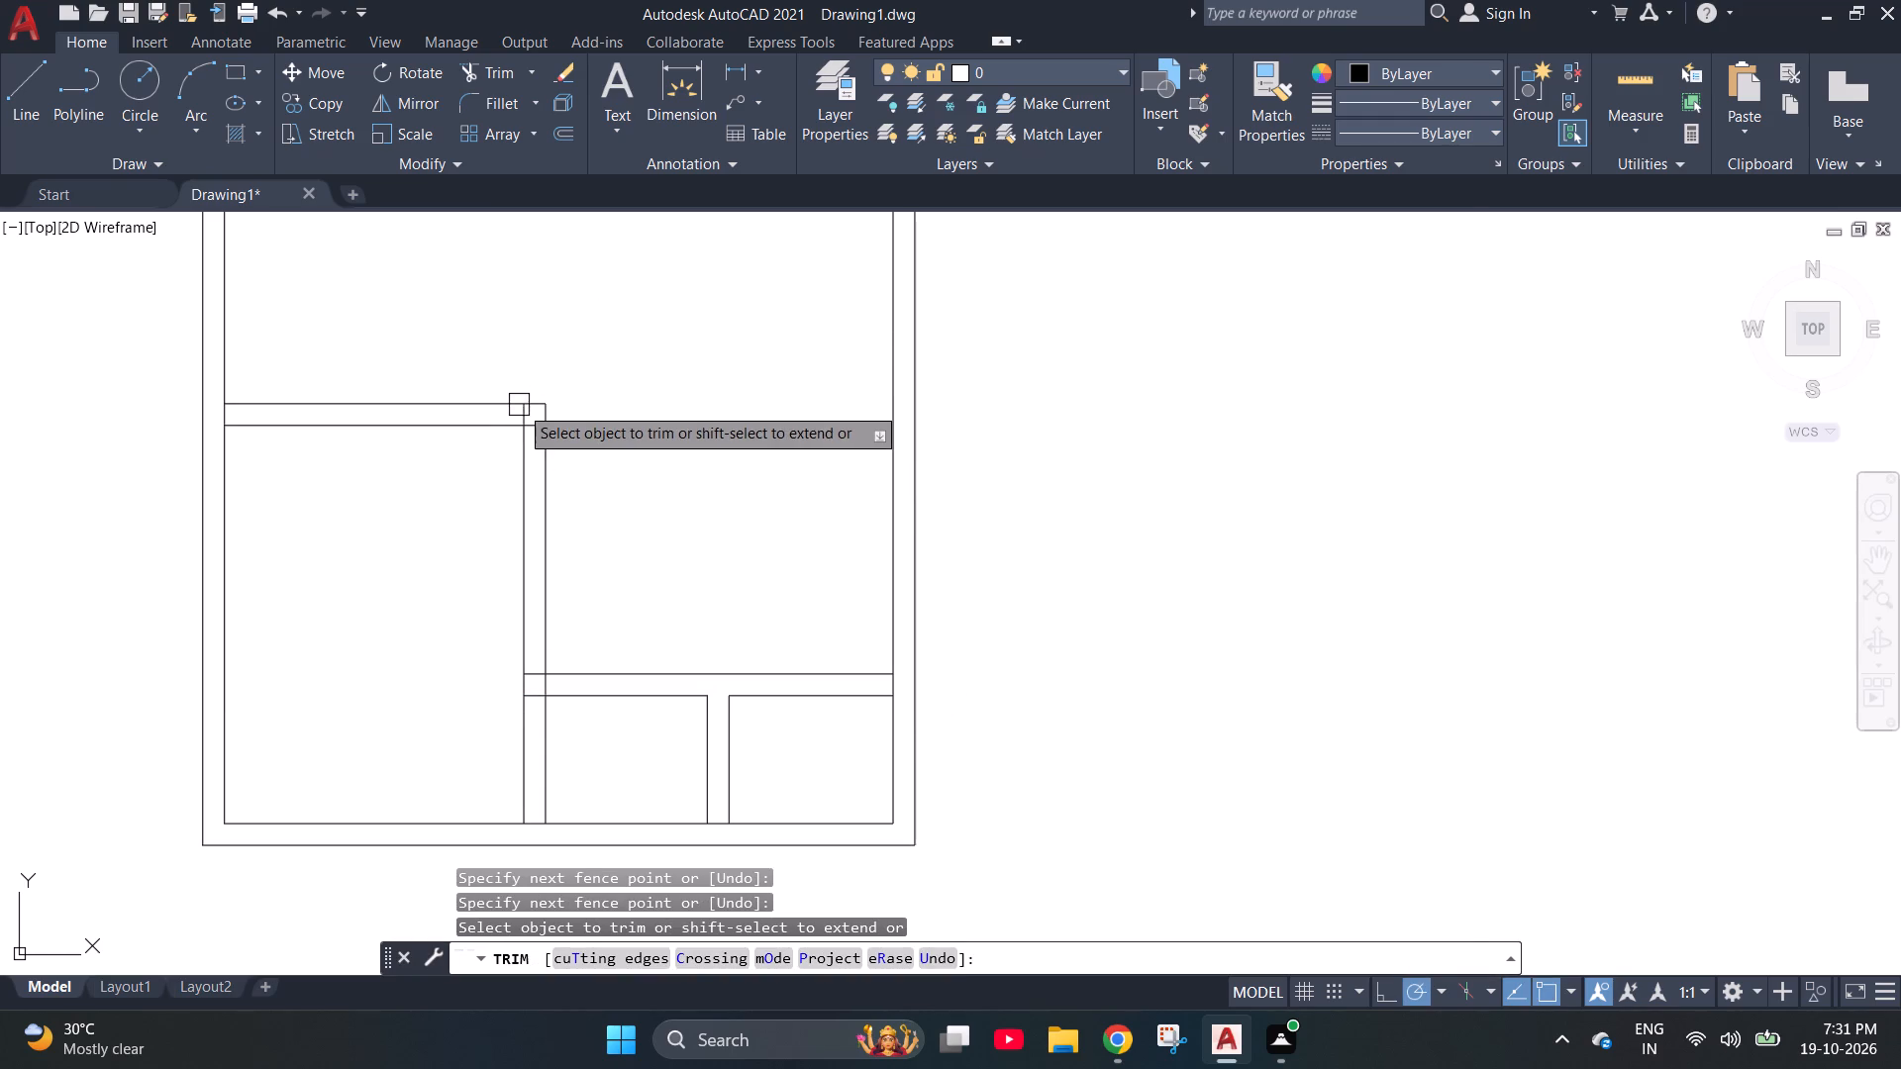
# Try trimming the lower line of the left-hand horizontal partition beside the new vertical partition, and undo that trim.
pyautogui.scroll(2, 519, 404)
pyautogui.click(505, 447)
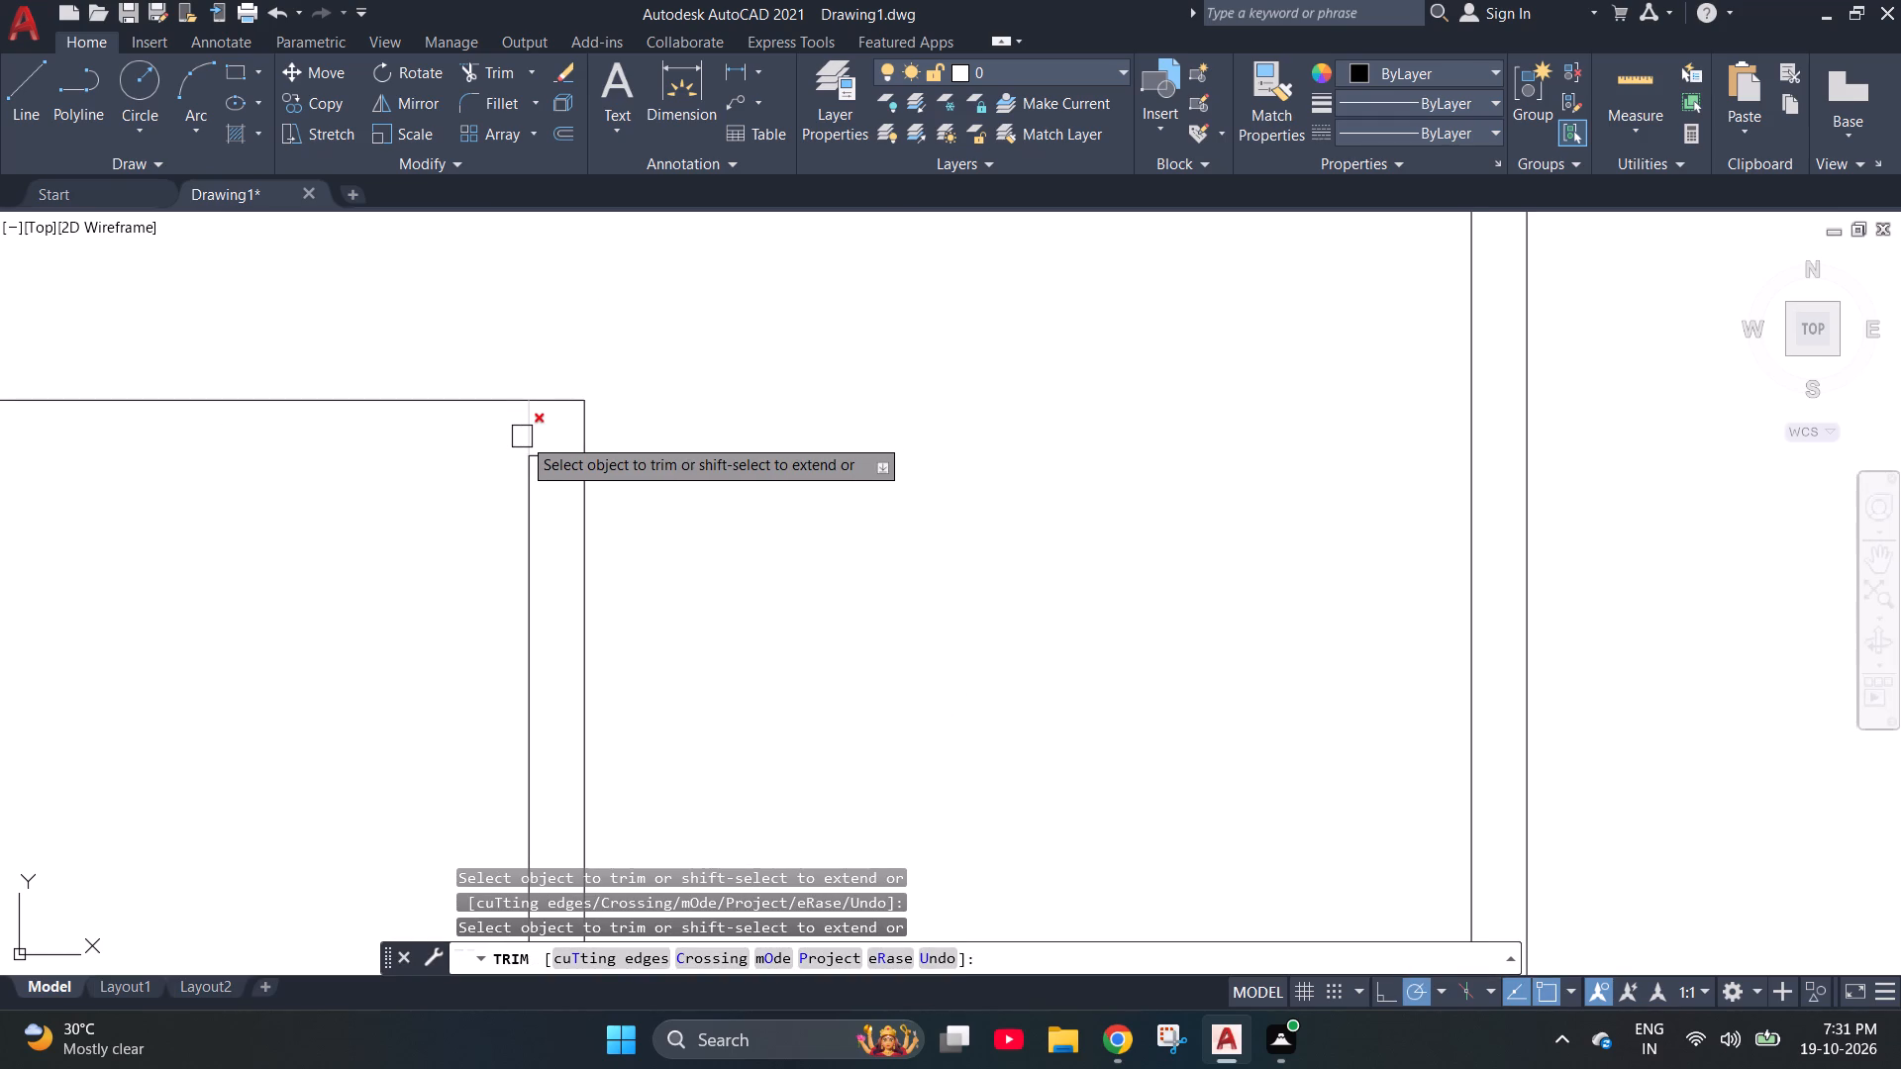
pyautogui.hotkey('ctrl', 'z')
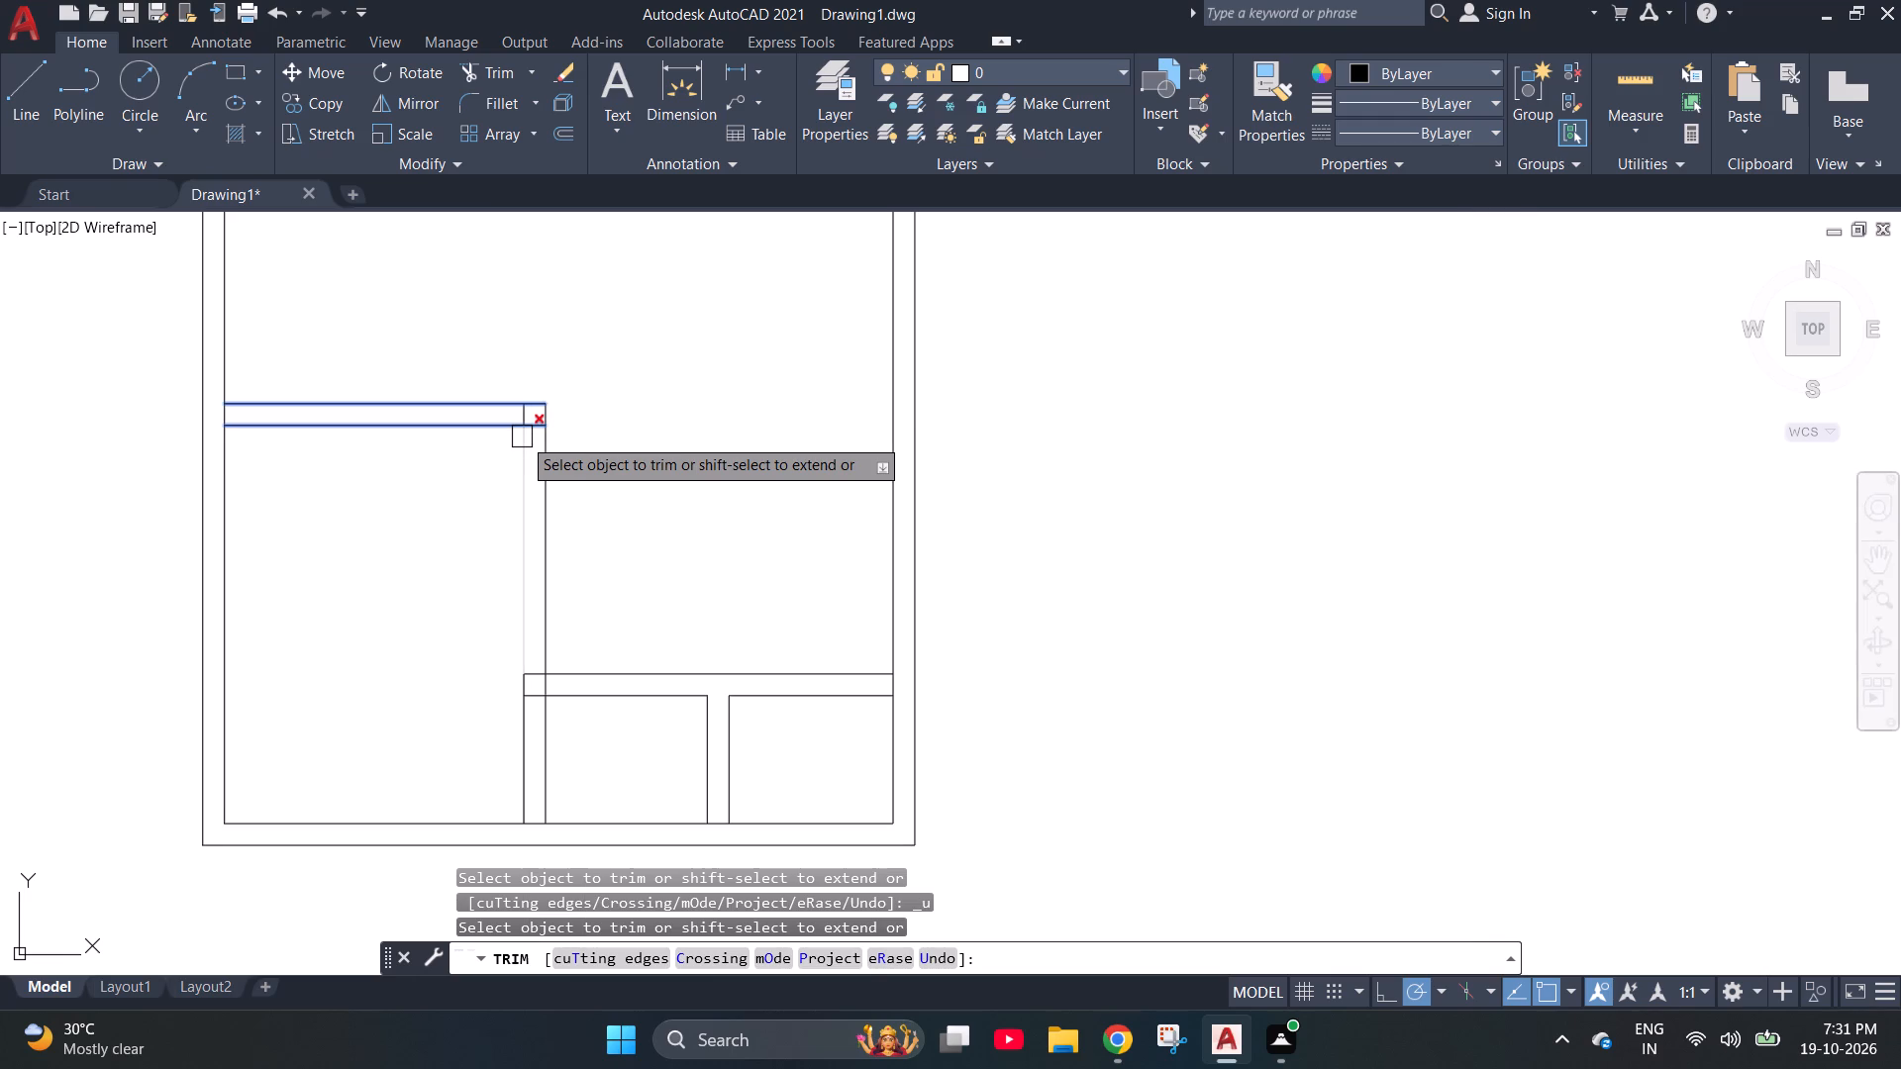
# Clean up the corner of the left-hand horizontal and new vertical partitions by trimming the crossing line pieces inside it.
pyautogui.scroll(4, 520, 419)
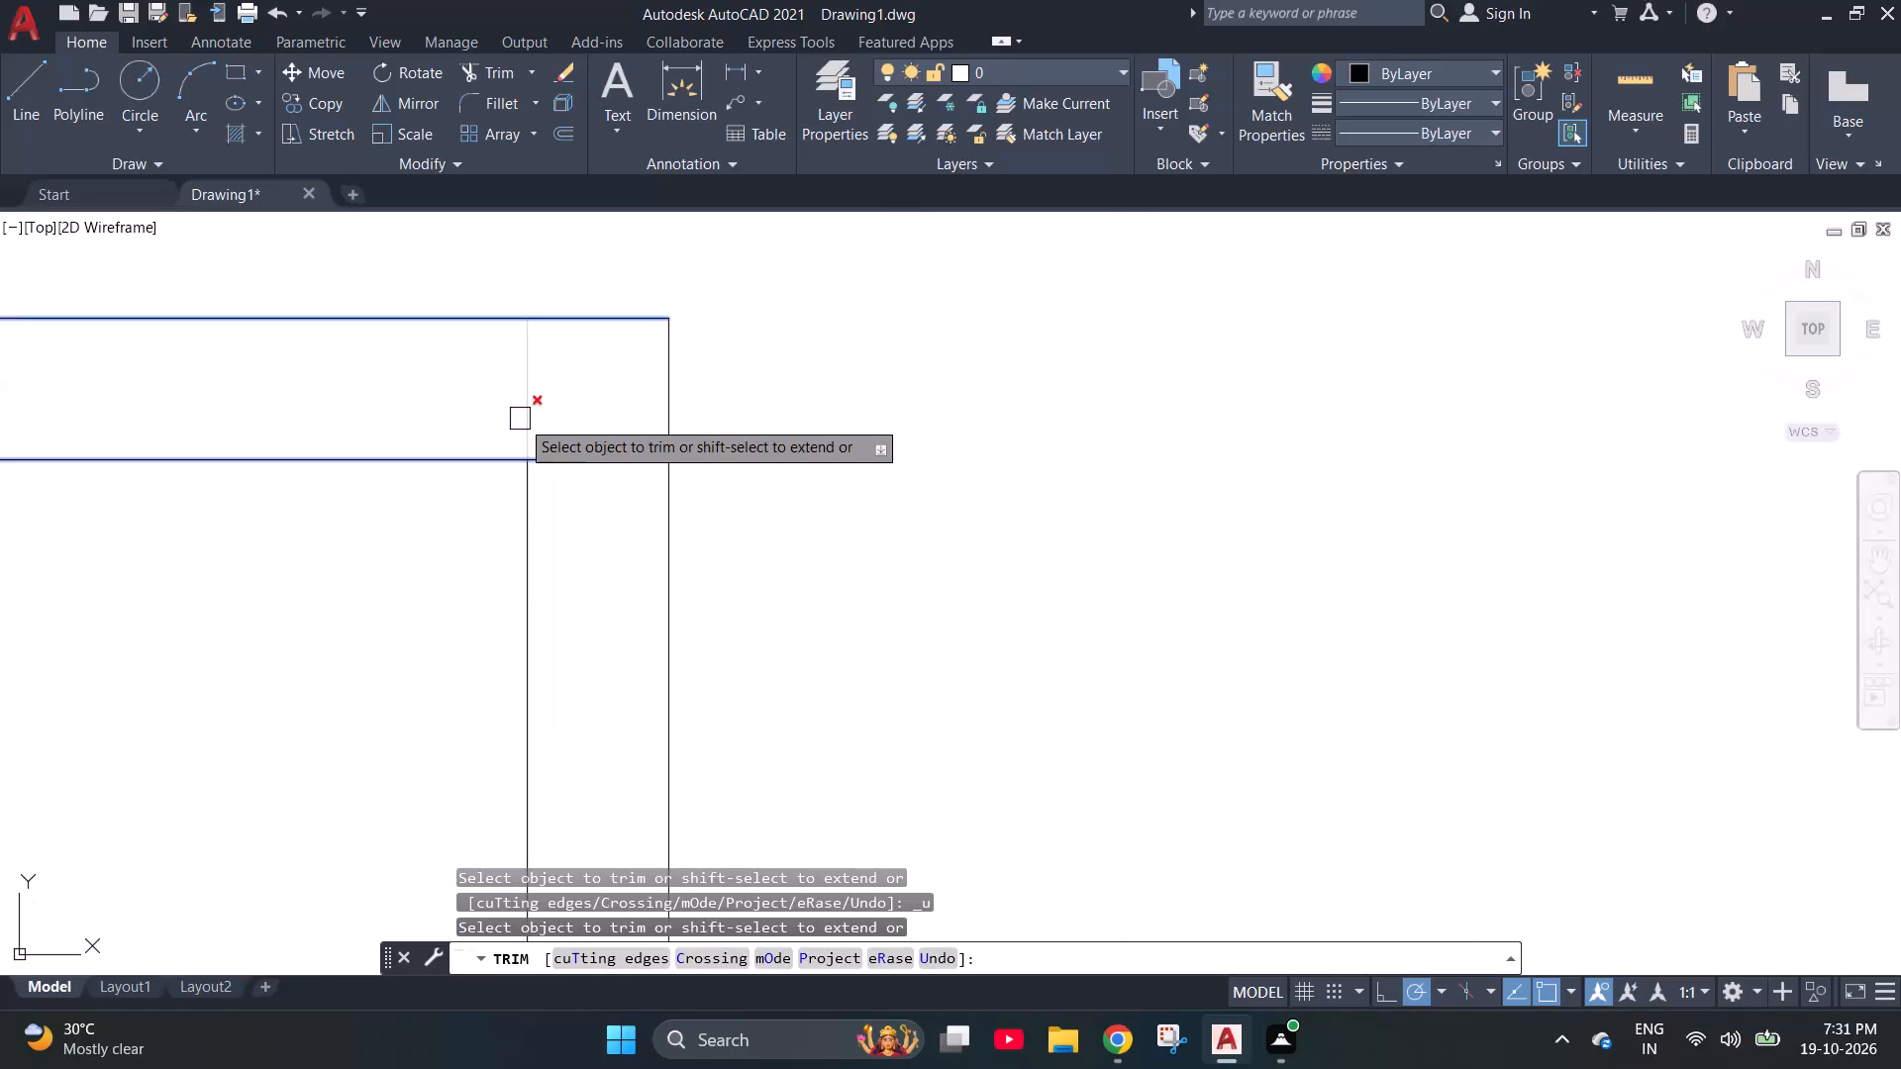
pyautogui.moveTo(428, 375); pyautogui.dragTo(440, 377)
pyautogui.click(589, 461)
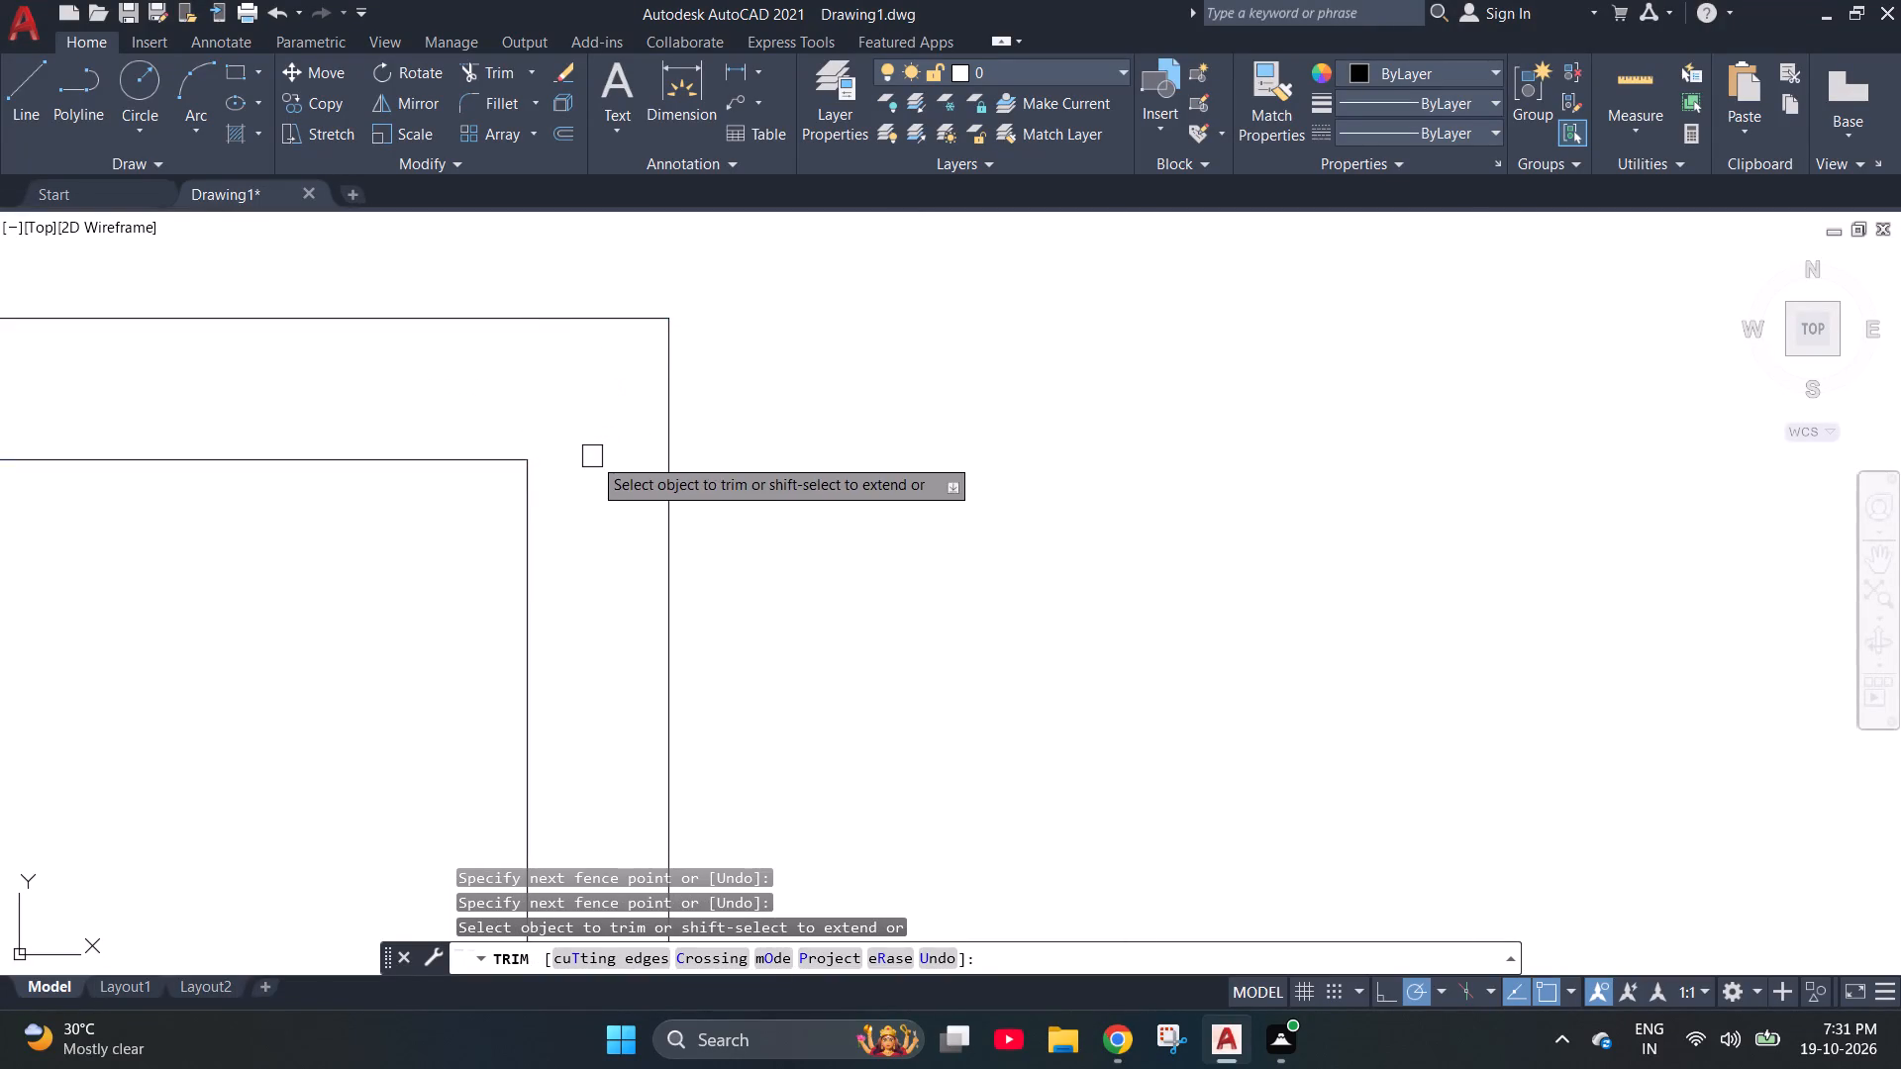
# Clean up the junction of the lowest horizontal and new vertical partitions by trimming the line pieces crossing inside it.
pyautogui.scroll(-5, 446, 380)
pyautogui.scroll(3, 494, 588)
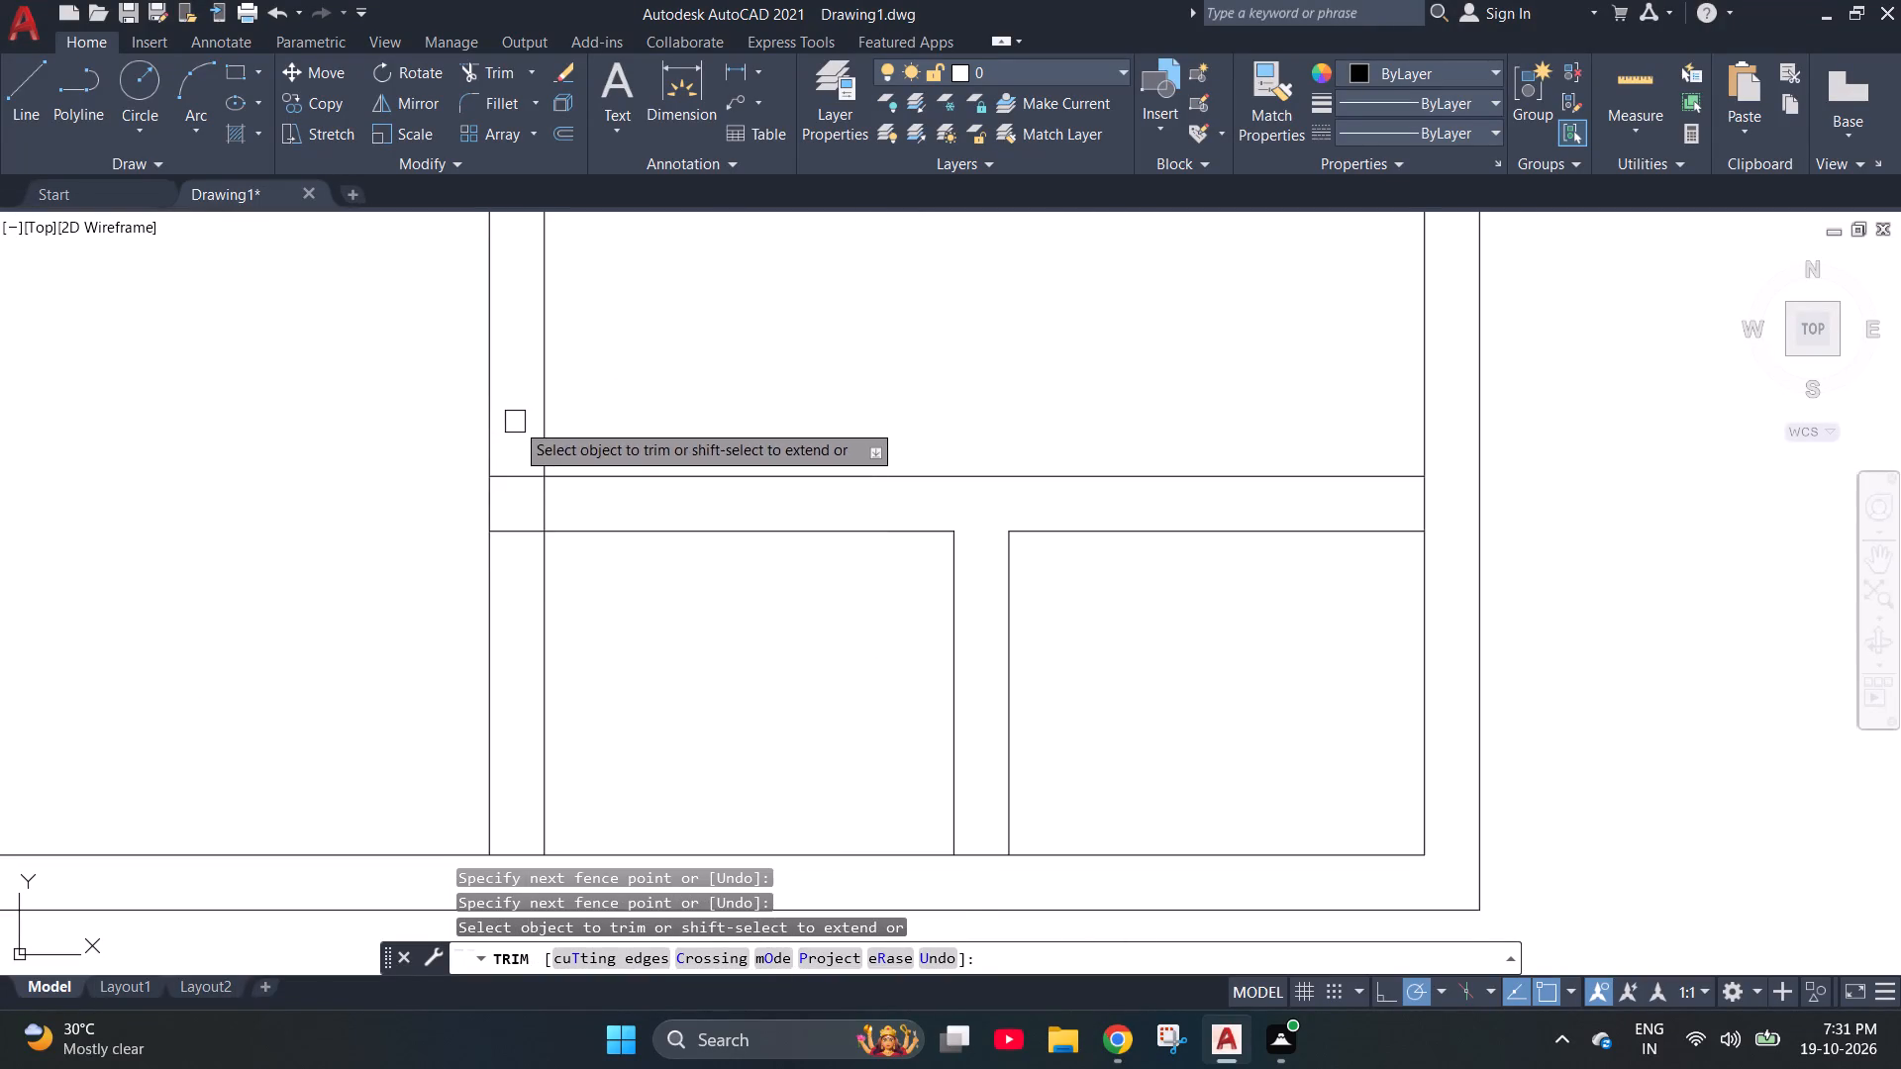
pyautogui.moveTo(515, 422); pyautogui.dragTo(511, 630)
pyautogui.moveTo(516, 514); pyautogui.dragTo(630, 503)
pyautogui.scroll(-2, 630, 527)
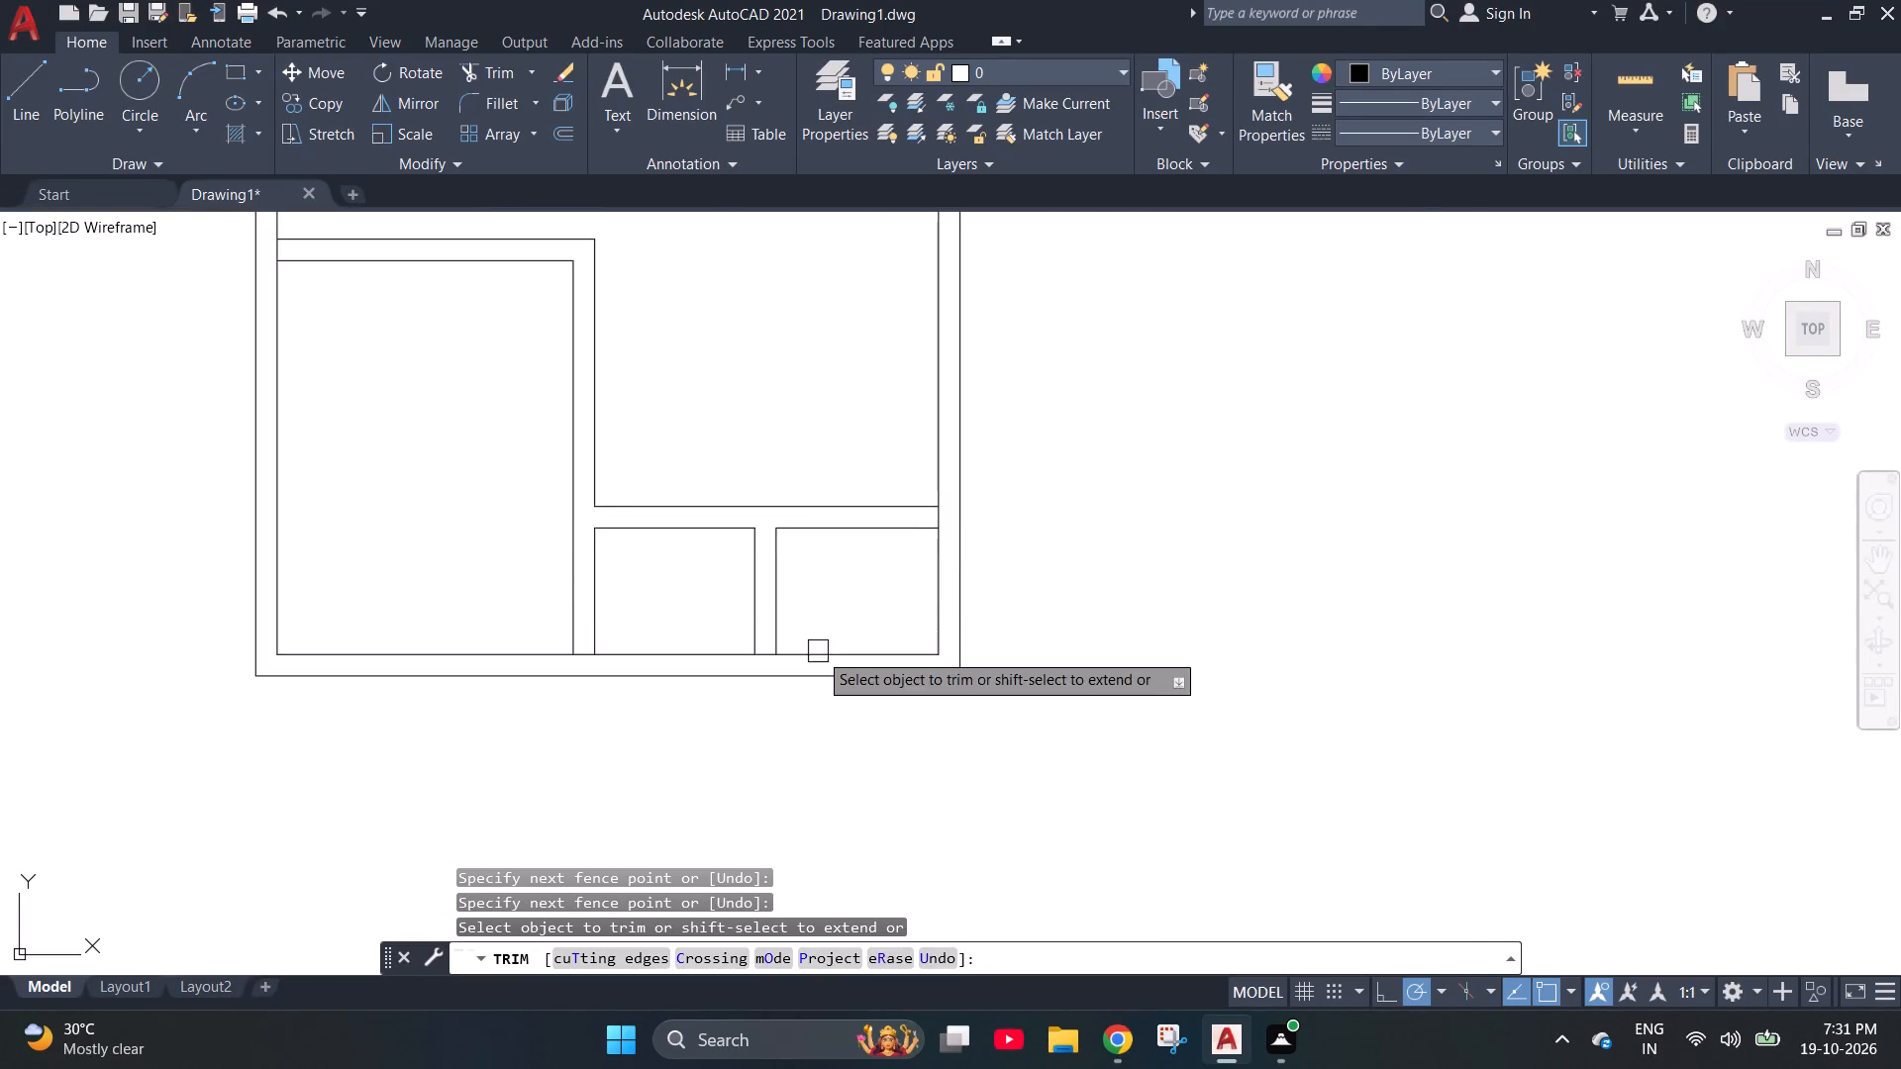
# Trim the inner line of the bottom outer wall between the sides of the new vertical partition.
pyautogui.scroll(3, 590, 666)
pyautogui.moveTo(582, 648); pyautogui.dragTo(573, 614)
pyautogui.click(578, 495)
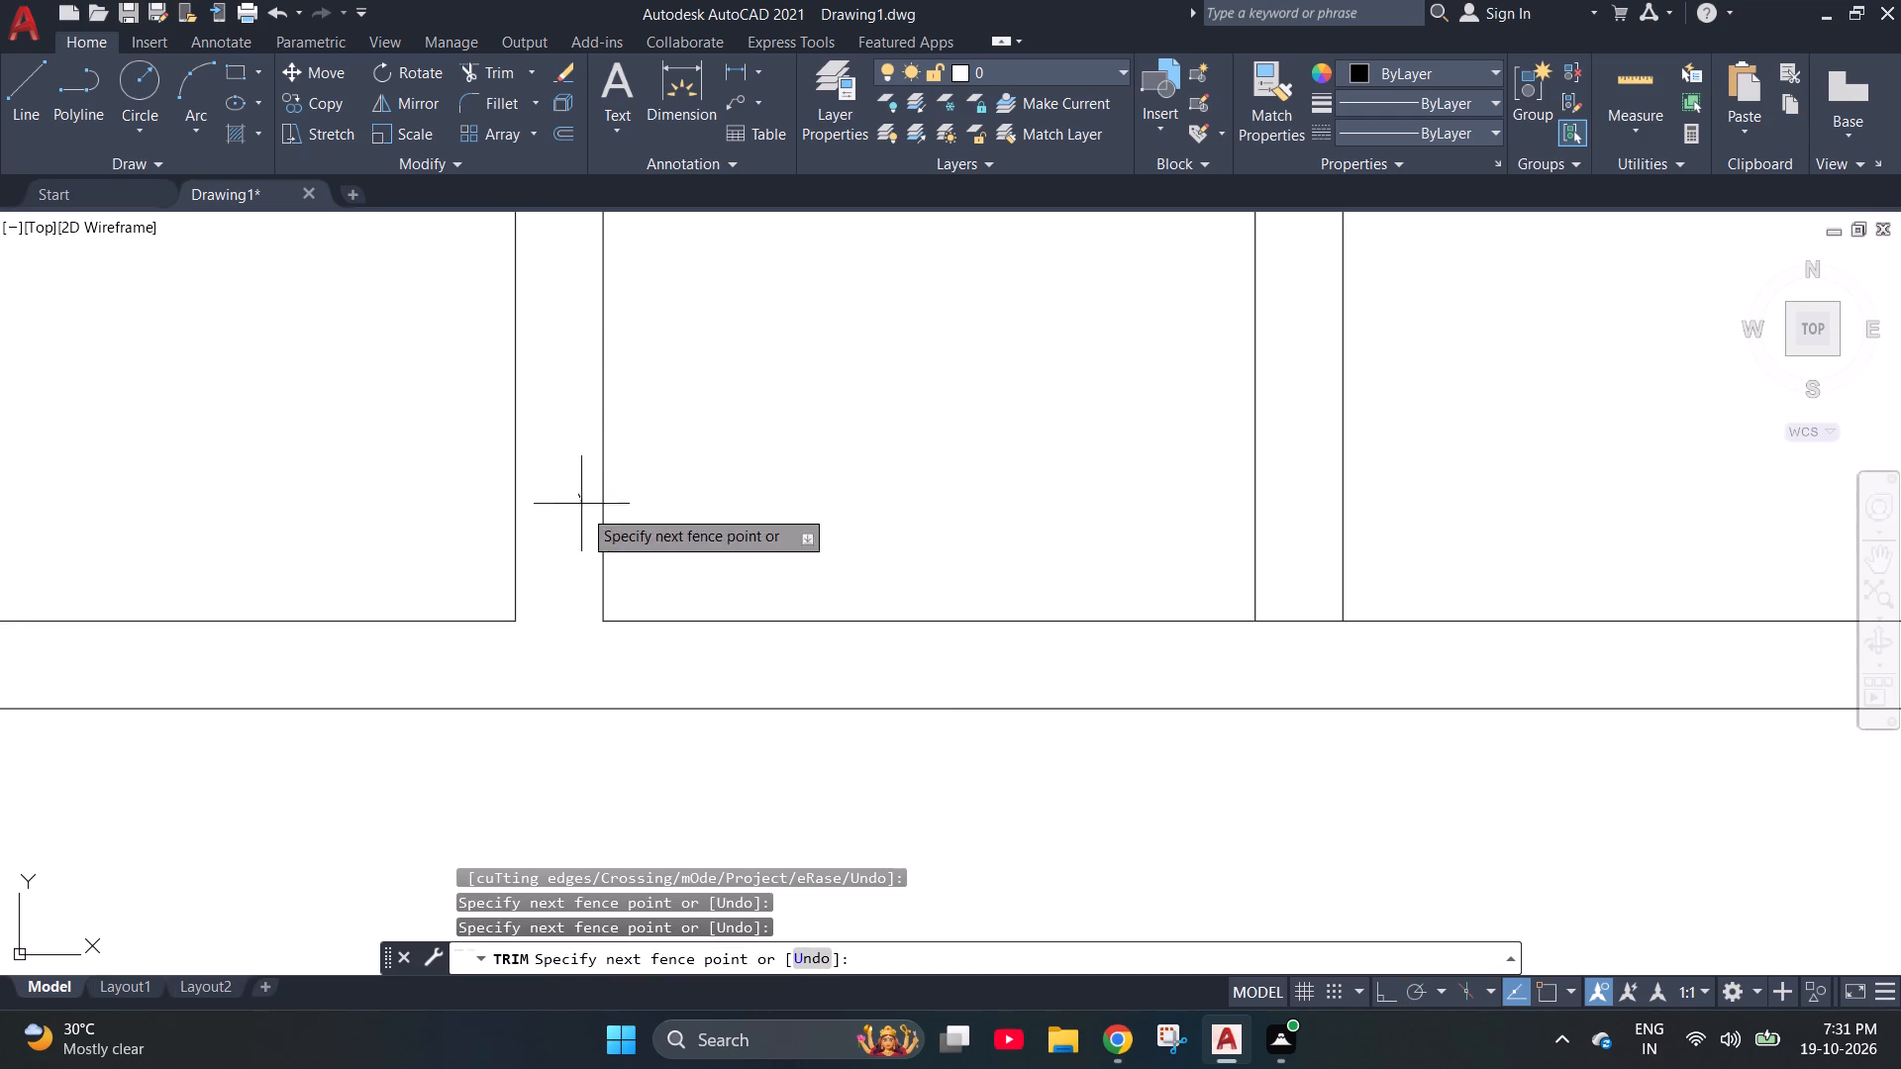
pyautogui.click(550, 611)
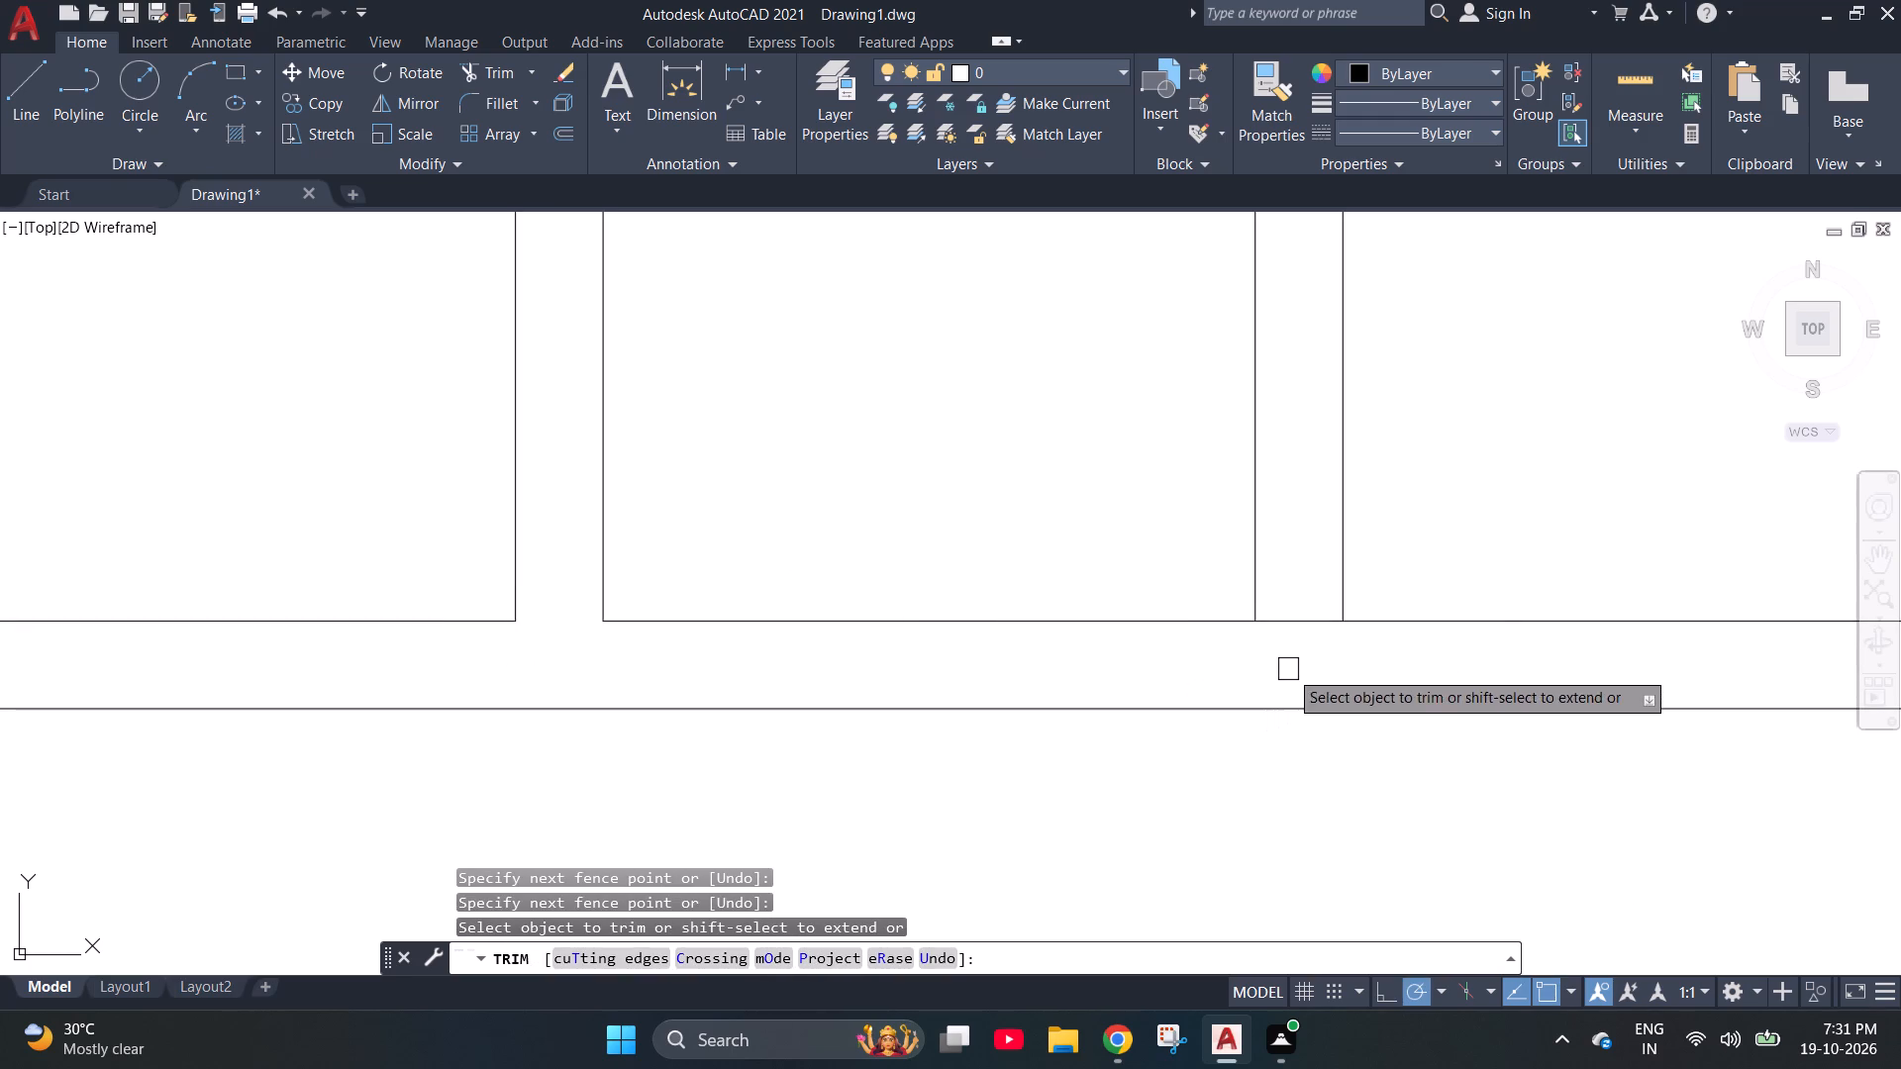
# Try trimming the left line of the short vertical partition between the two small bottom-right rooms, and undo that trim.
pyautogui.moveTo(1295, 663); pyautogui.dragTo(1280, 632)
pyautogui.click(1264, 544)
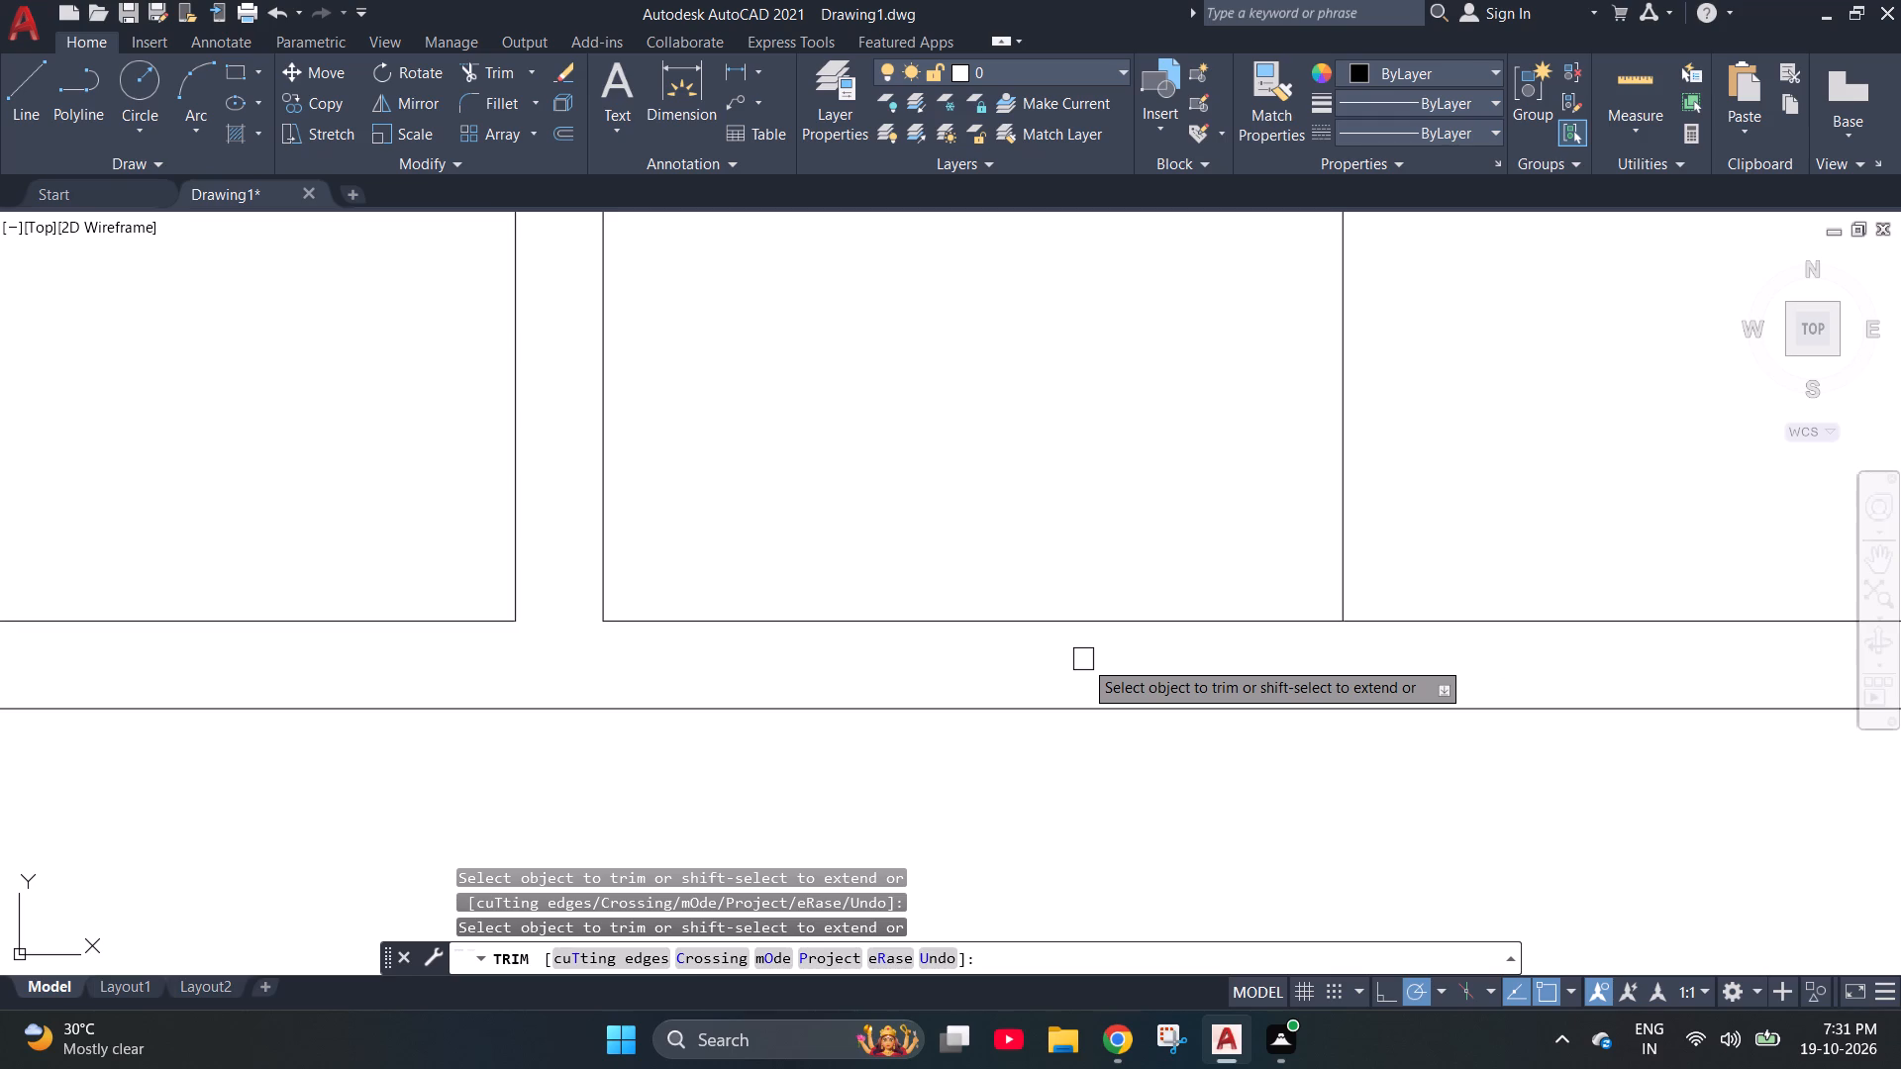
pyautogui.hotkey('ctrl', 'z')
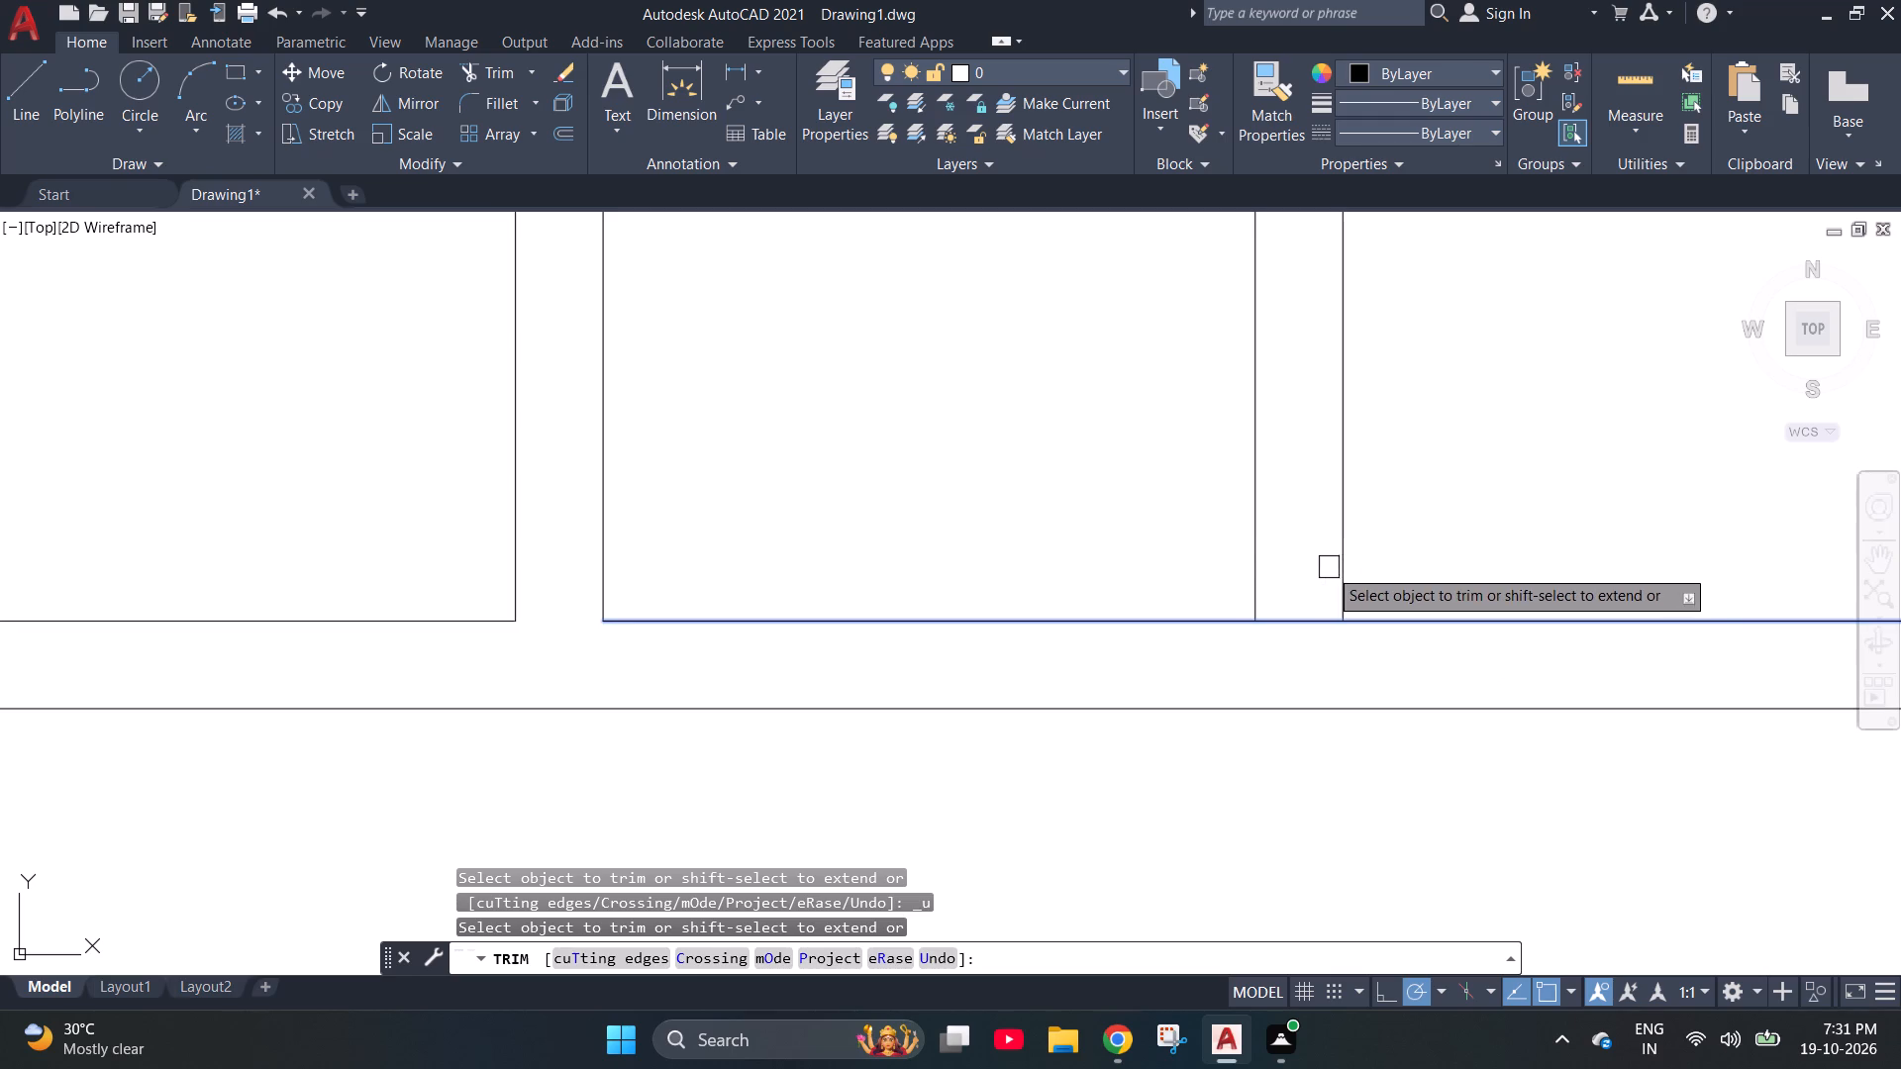
# Trim the inner line of the bottom outer wall between the sides of the short partition dividing the two small bottom-right rooms.
pyautogui.click(1318, 562)
pyautogui.click(1288, 659)
# Trim the inner line of the left outer wall where the lower-left room's upper horizontal partition meets it.
pyautogui.scroll(-4, 1287, 660)
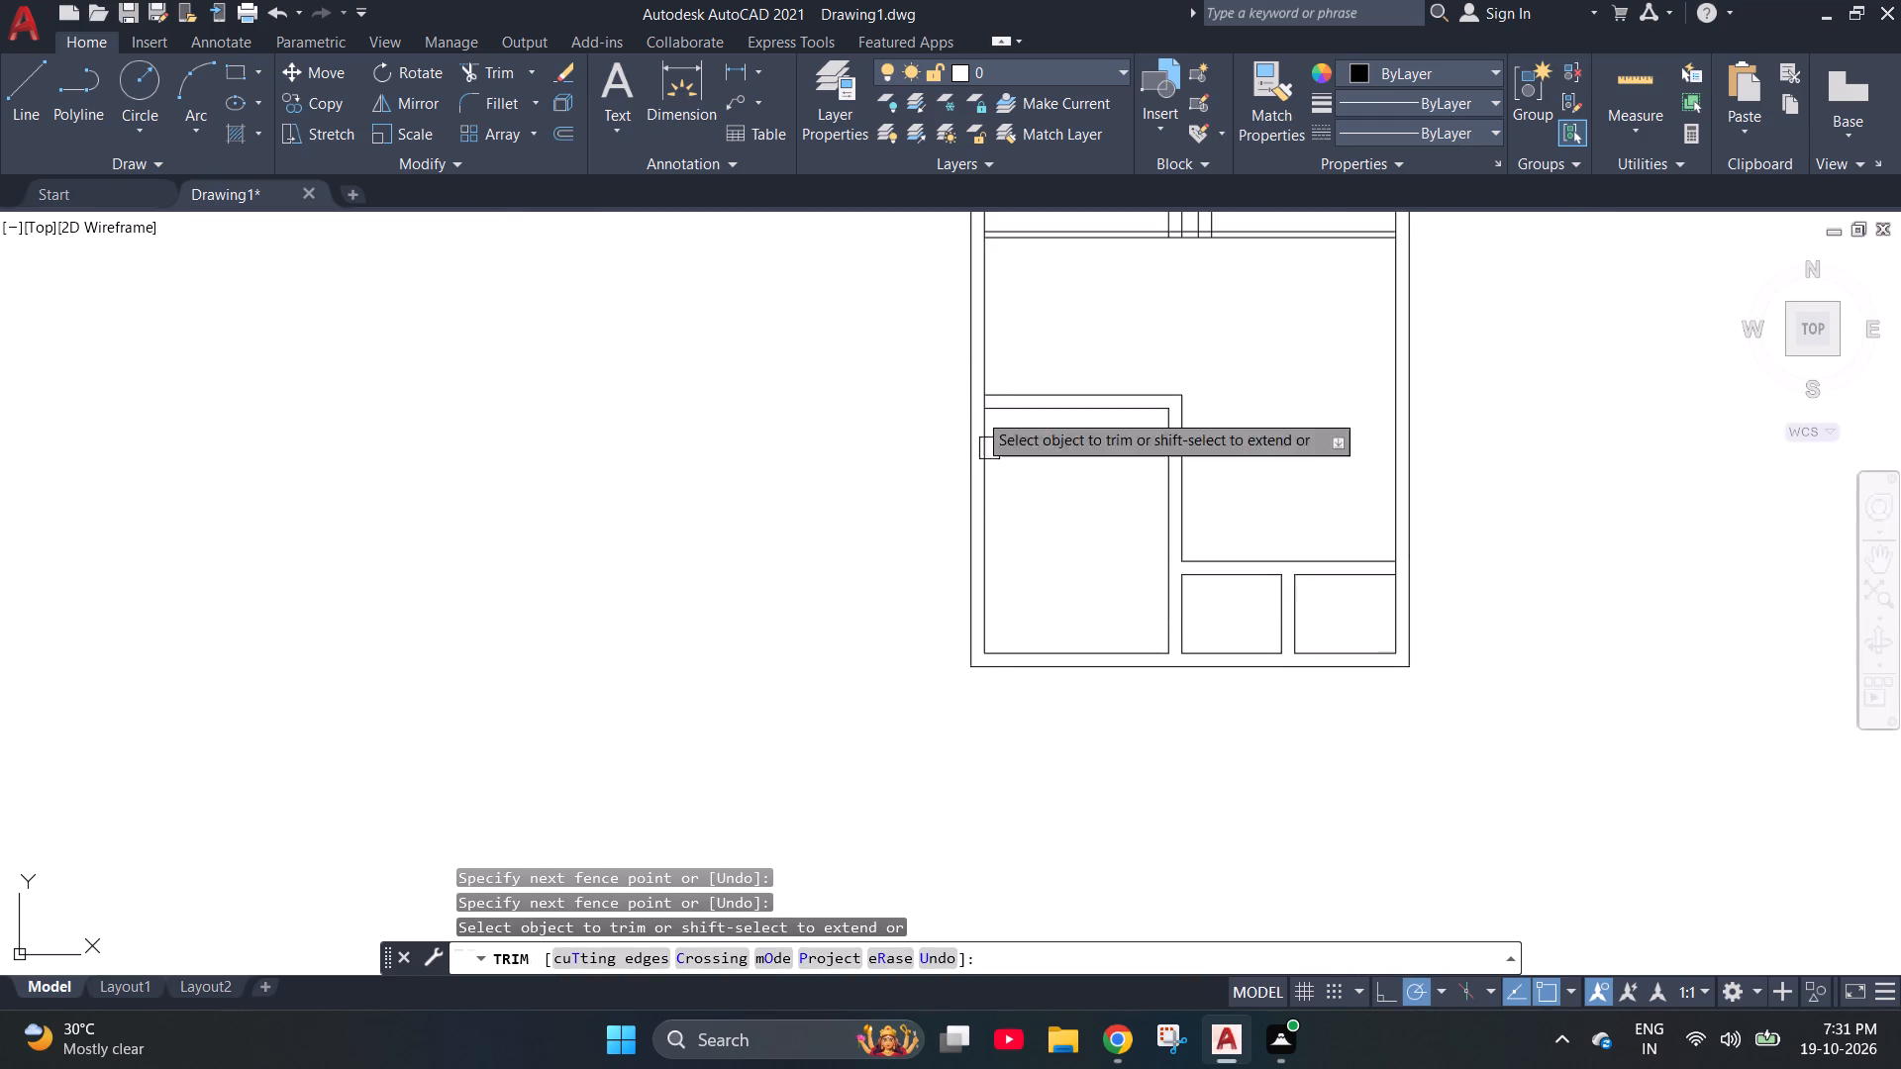
pyautogui.scroll(4, 981, 386)
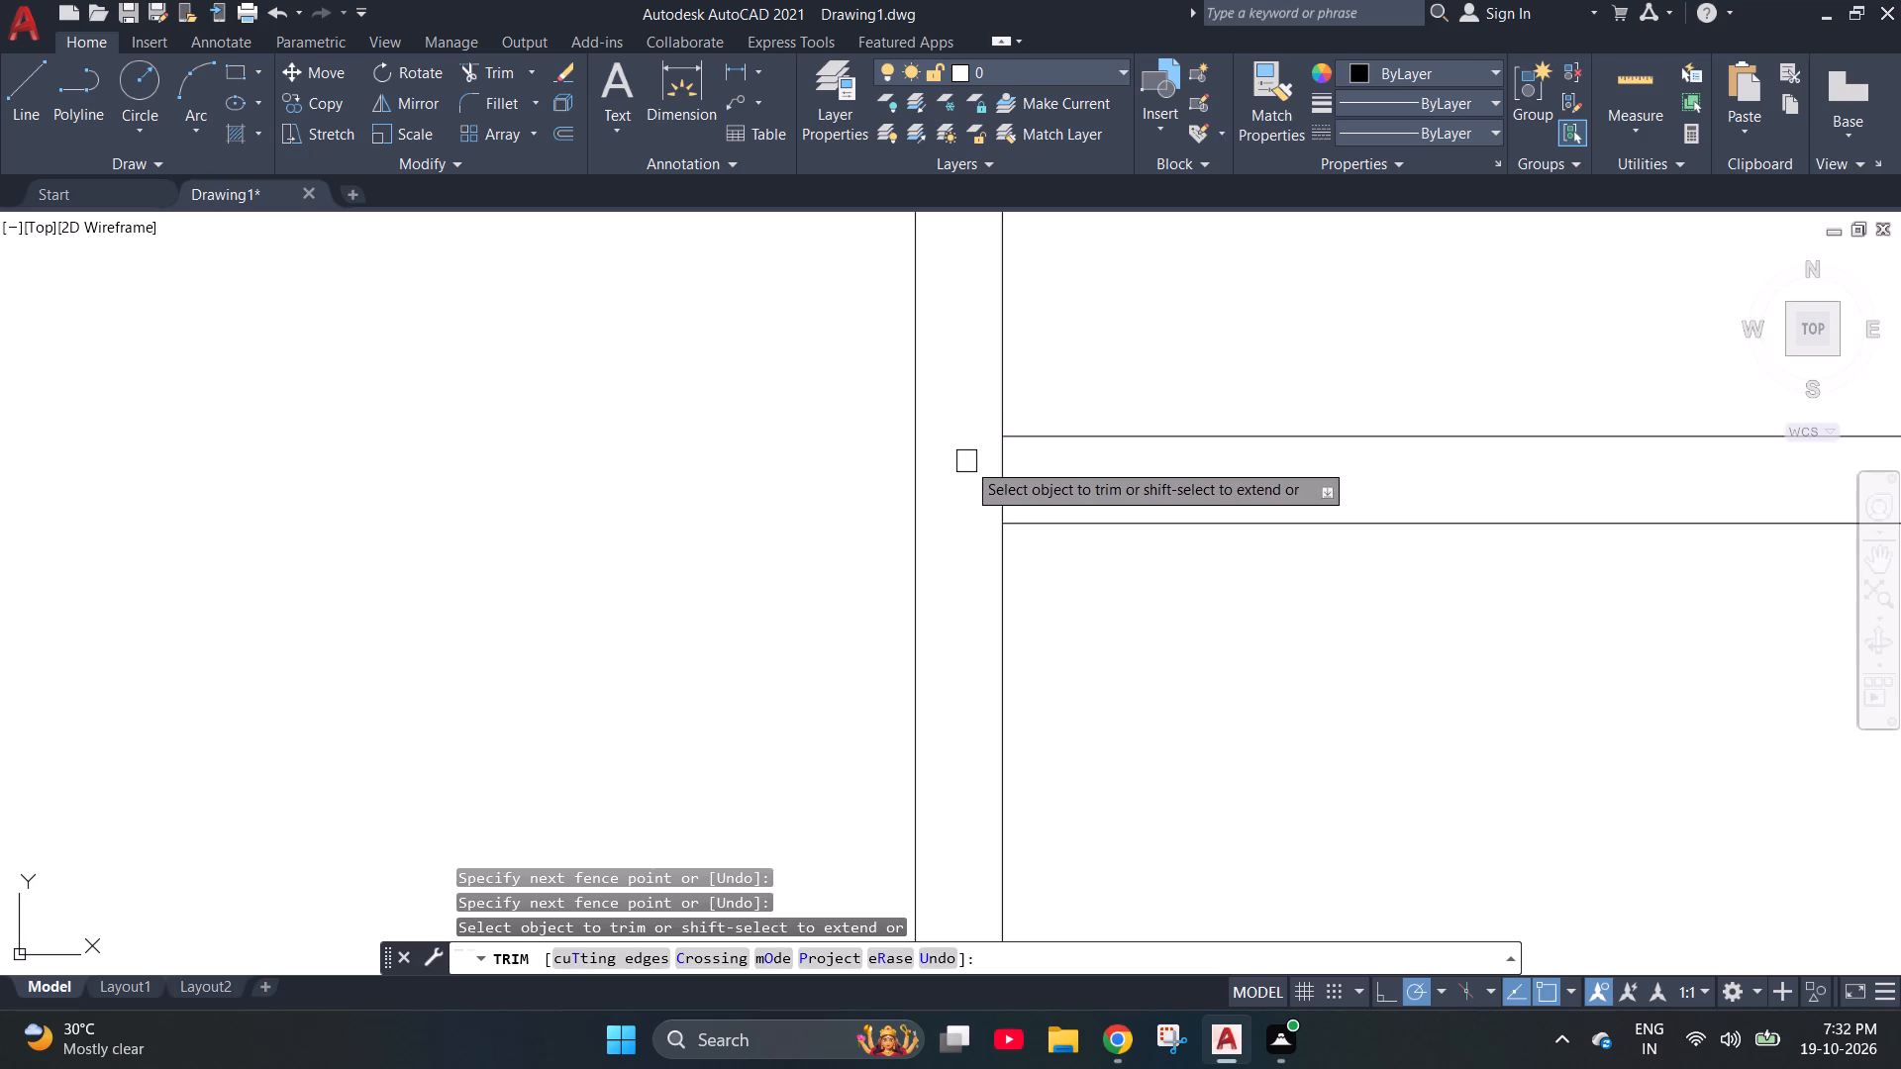
pyautogui.moveTo(965, 461); pyautogui.dragTo(994, 467)
pyautogui.click(1089, 499)
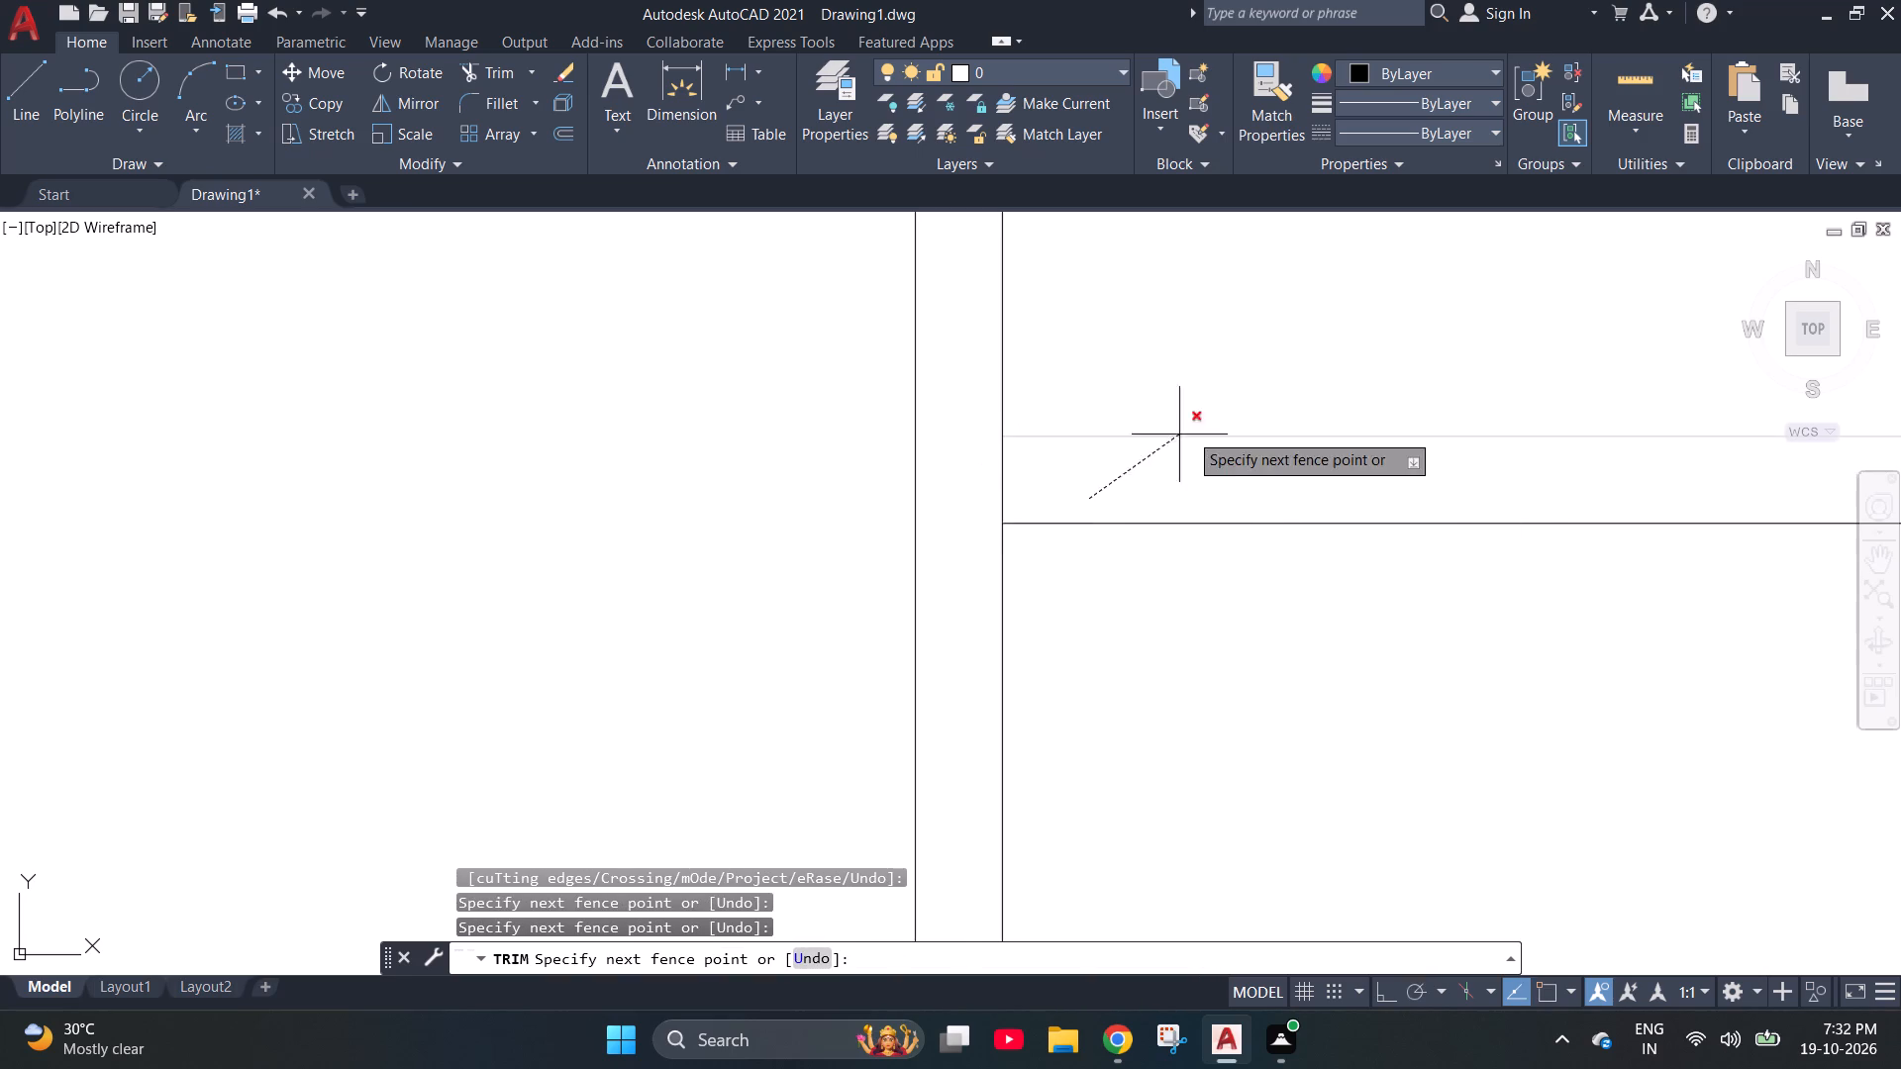
pyautogui.click(998, 473)
# Trim the inner line of the right outer wall between the two lines of the lowest horizontal partition.
pyautogui.scroll(-2, 434, 385)
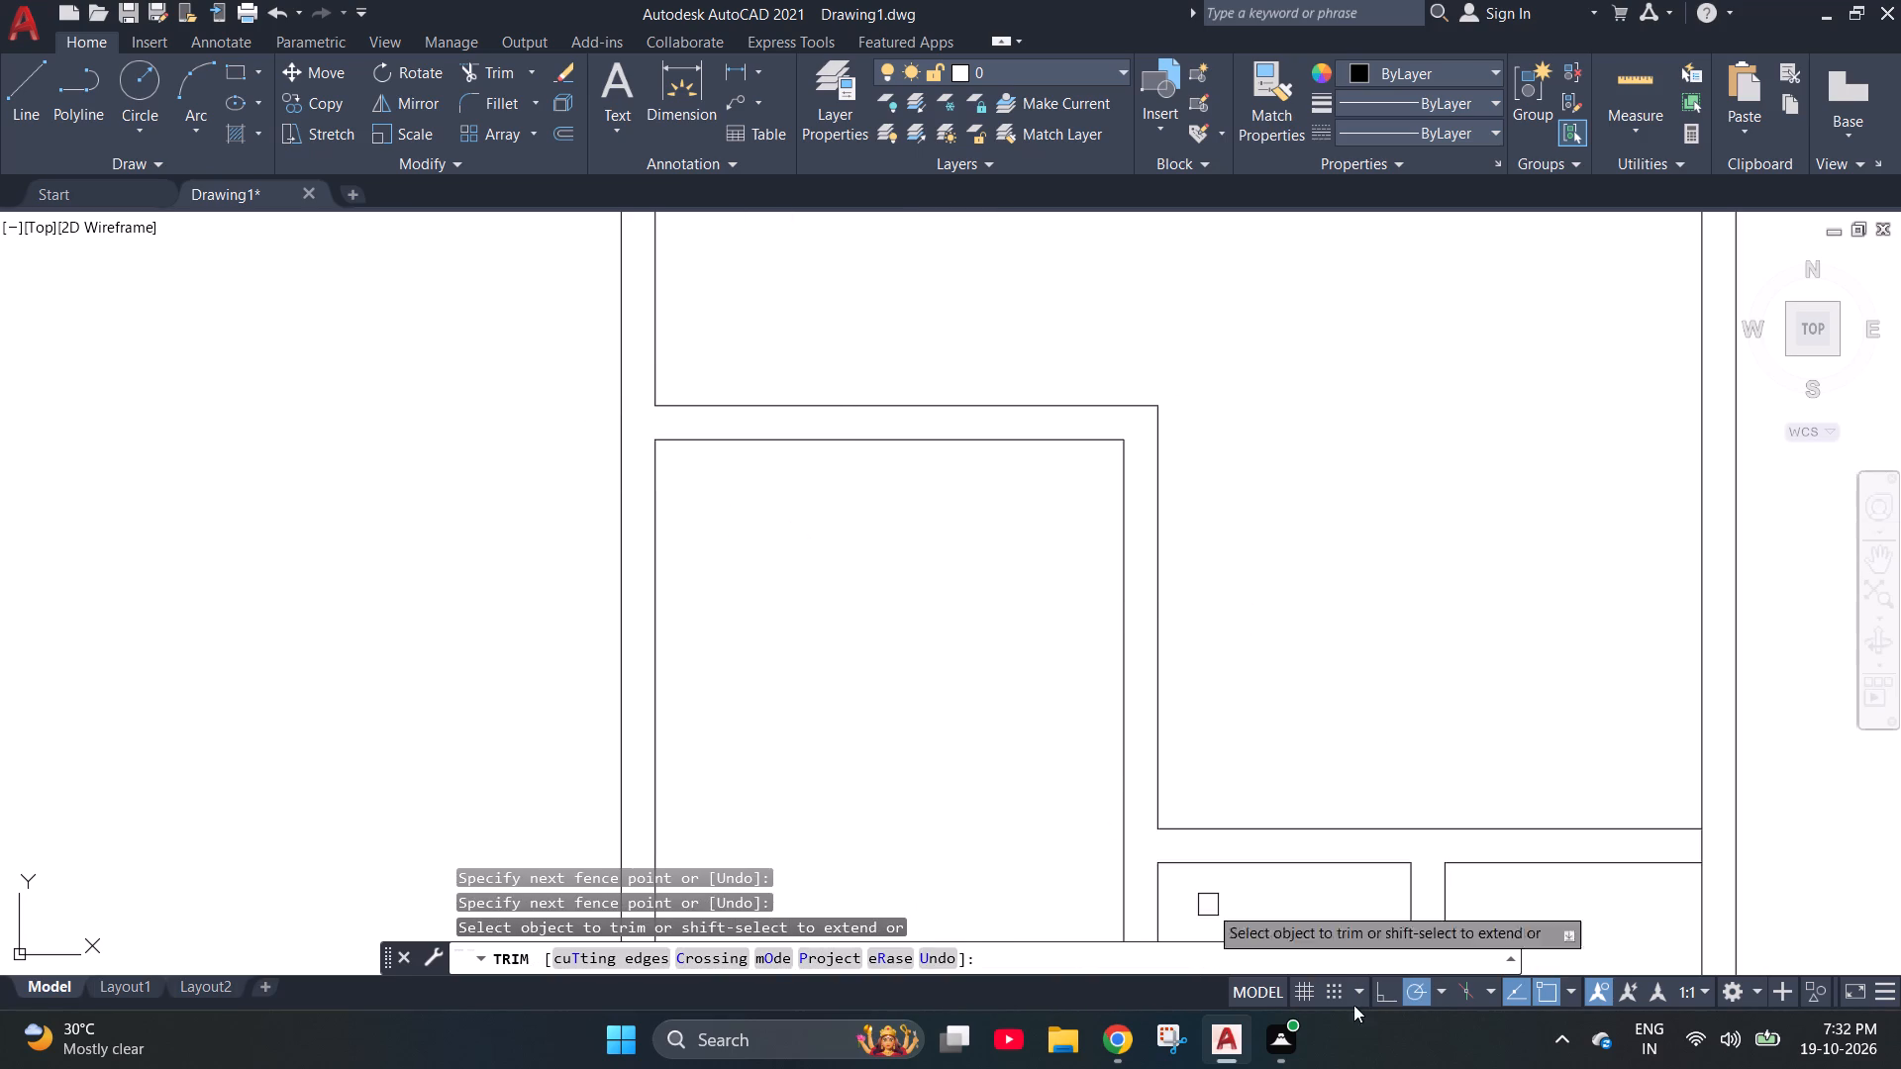
pyautogui.scroll(-2, 739, 701)
pyautogui.scroll(4, 1112, 797)
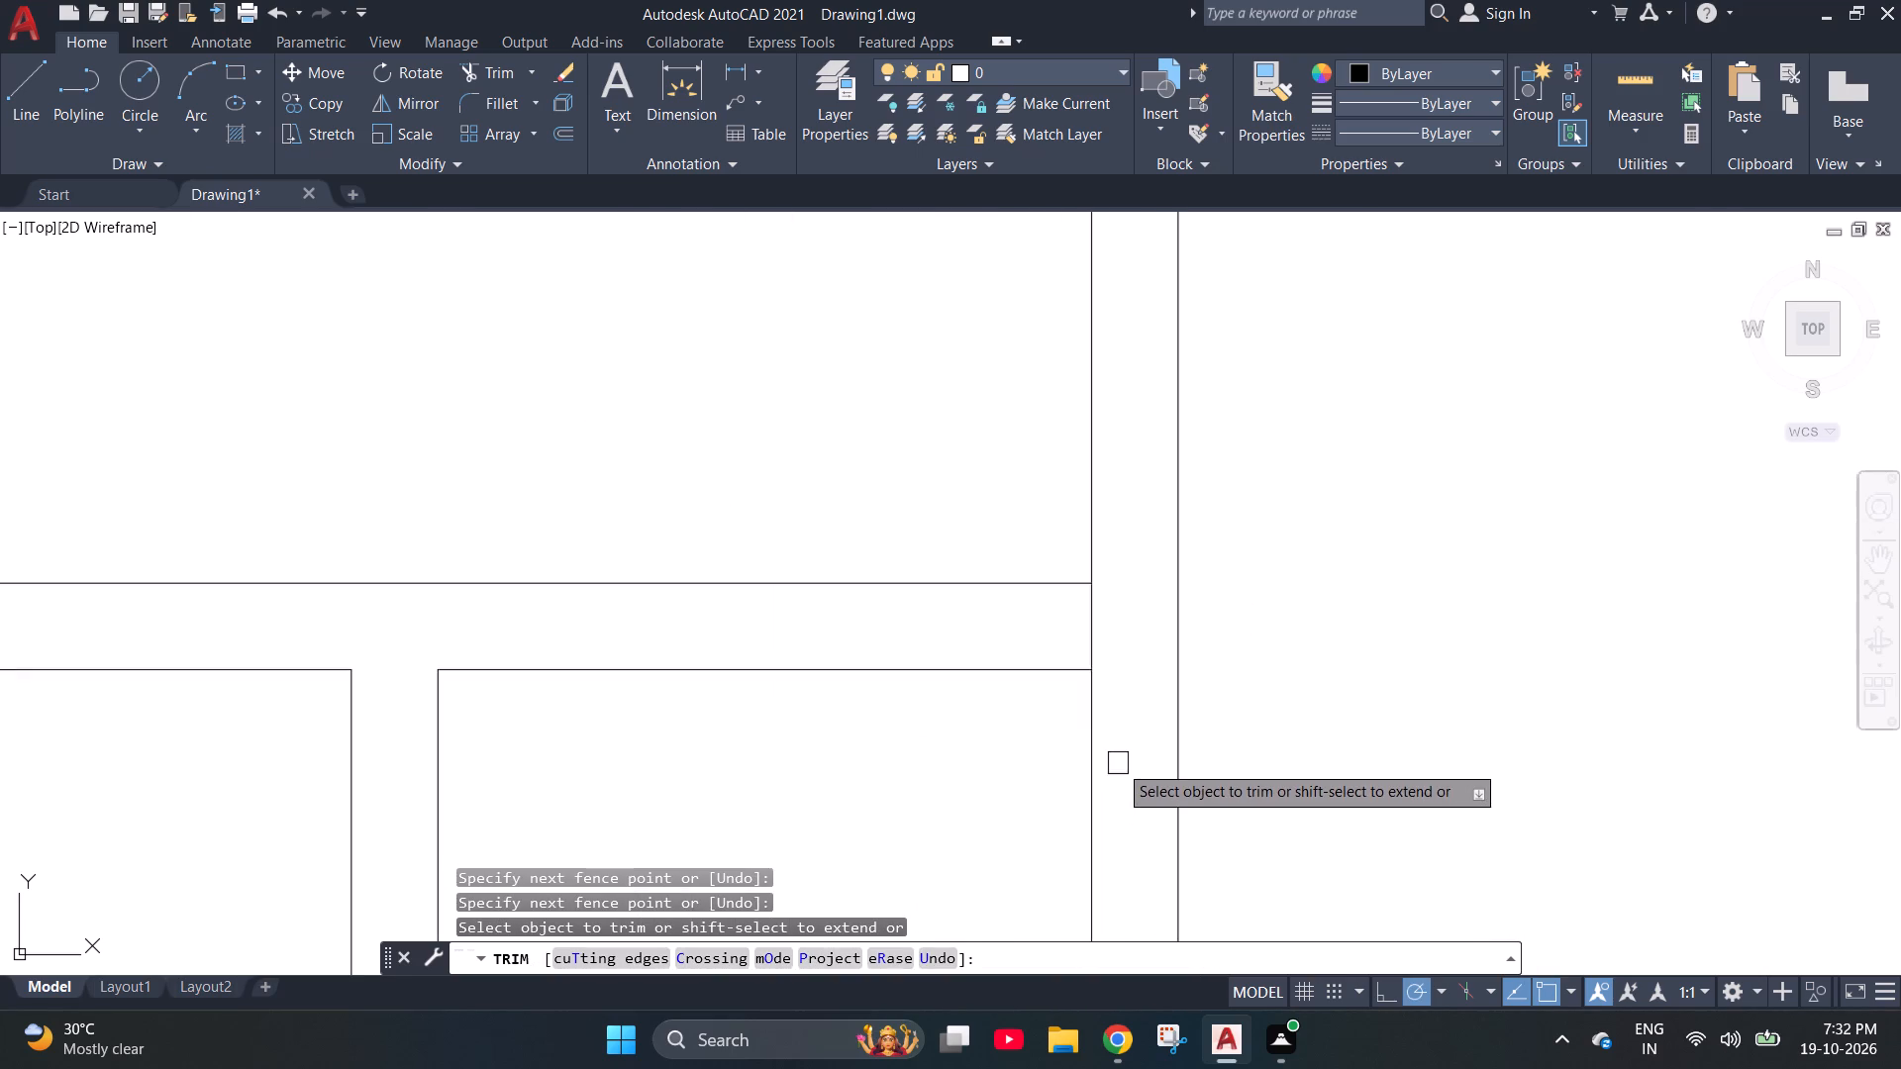
pyautogui.moveTo(1067, 631); pyautogui.dragTo(1085, 627)
pyautogui.click(1173, 610)
# Trim the inner lines of the right and left outer walls where the thin full-width middle partition meets them.
pyautogui.scroll(-4, 1066, 645)
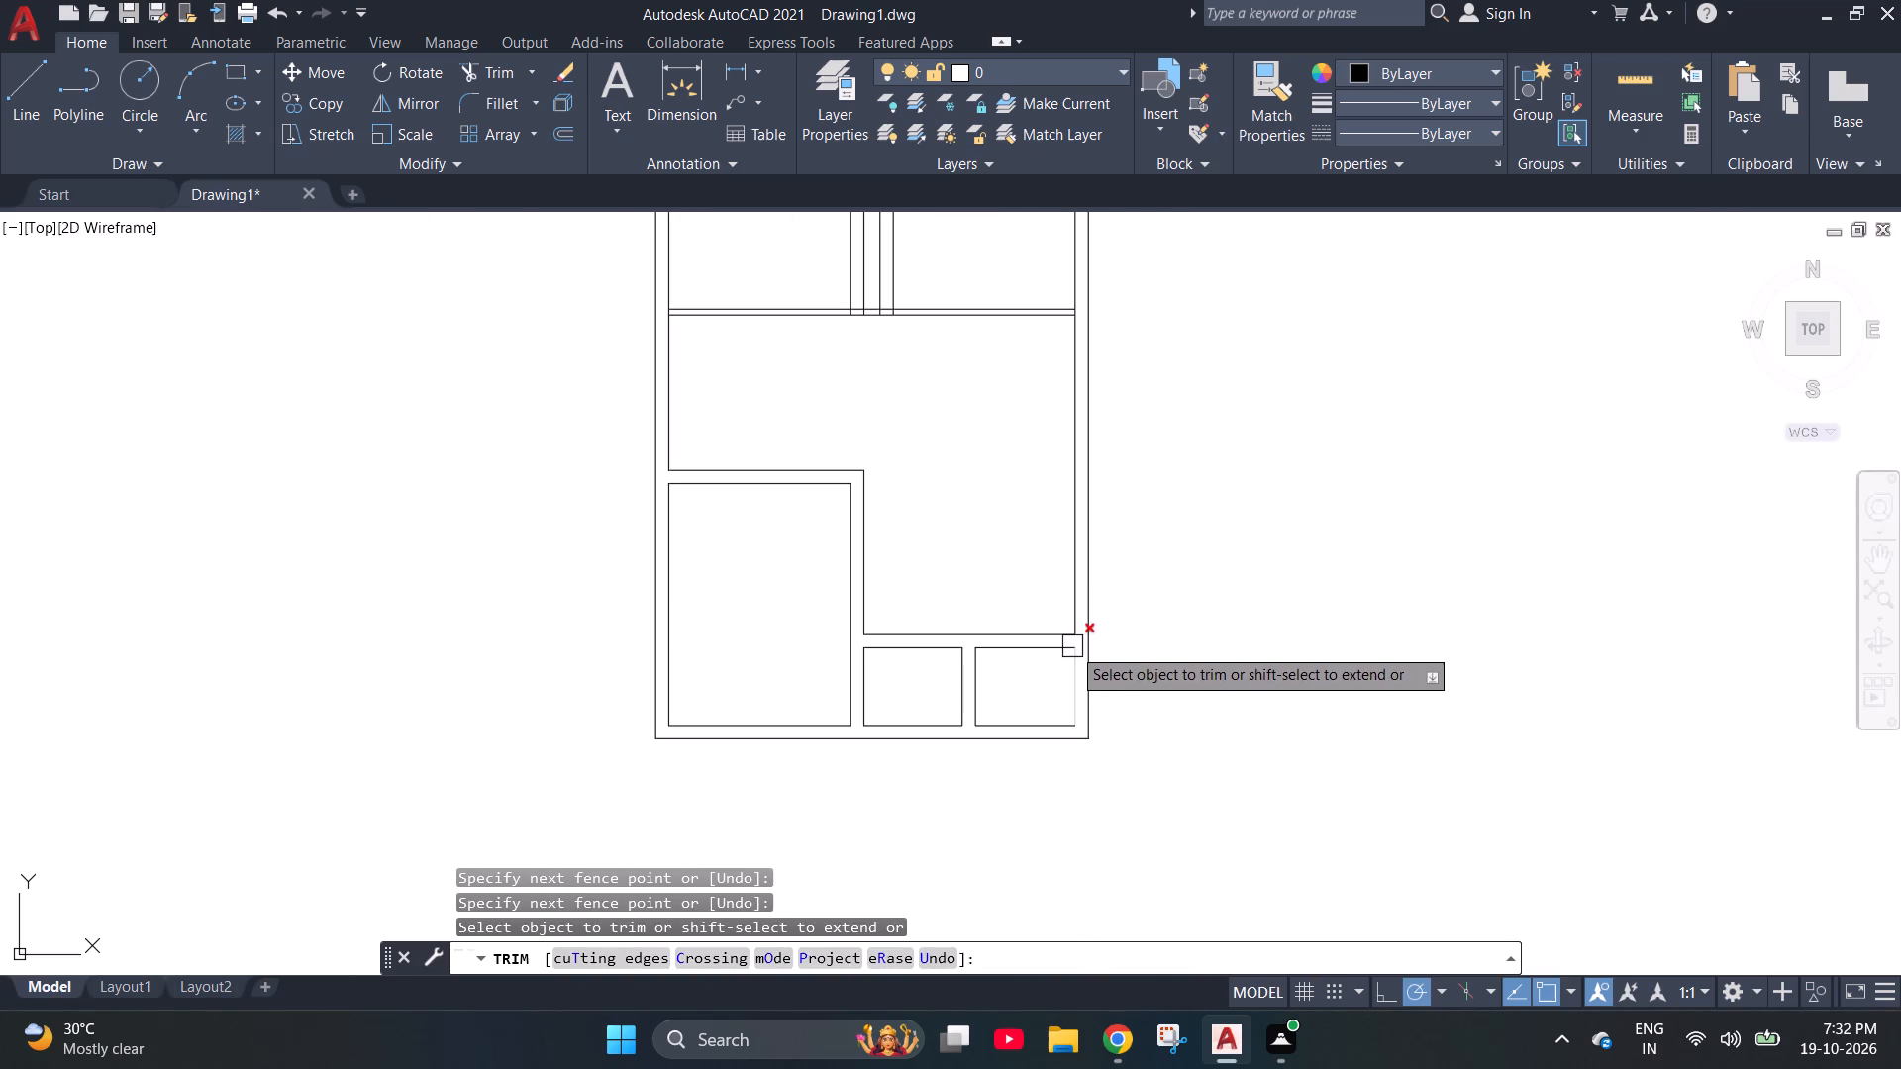
pyautogui.scroll(3, 1060, 286)
pyautogui.scroll(3, 1110, 371)
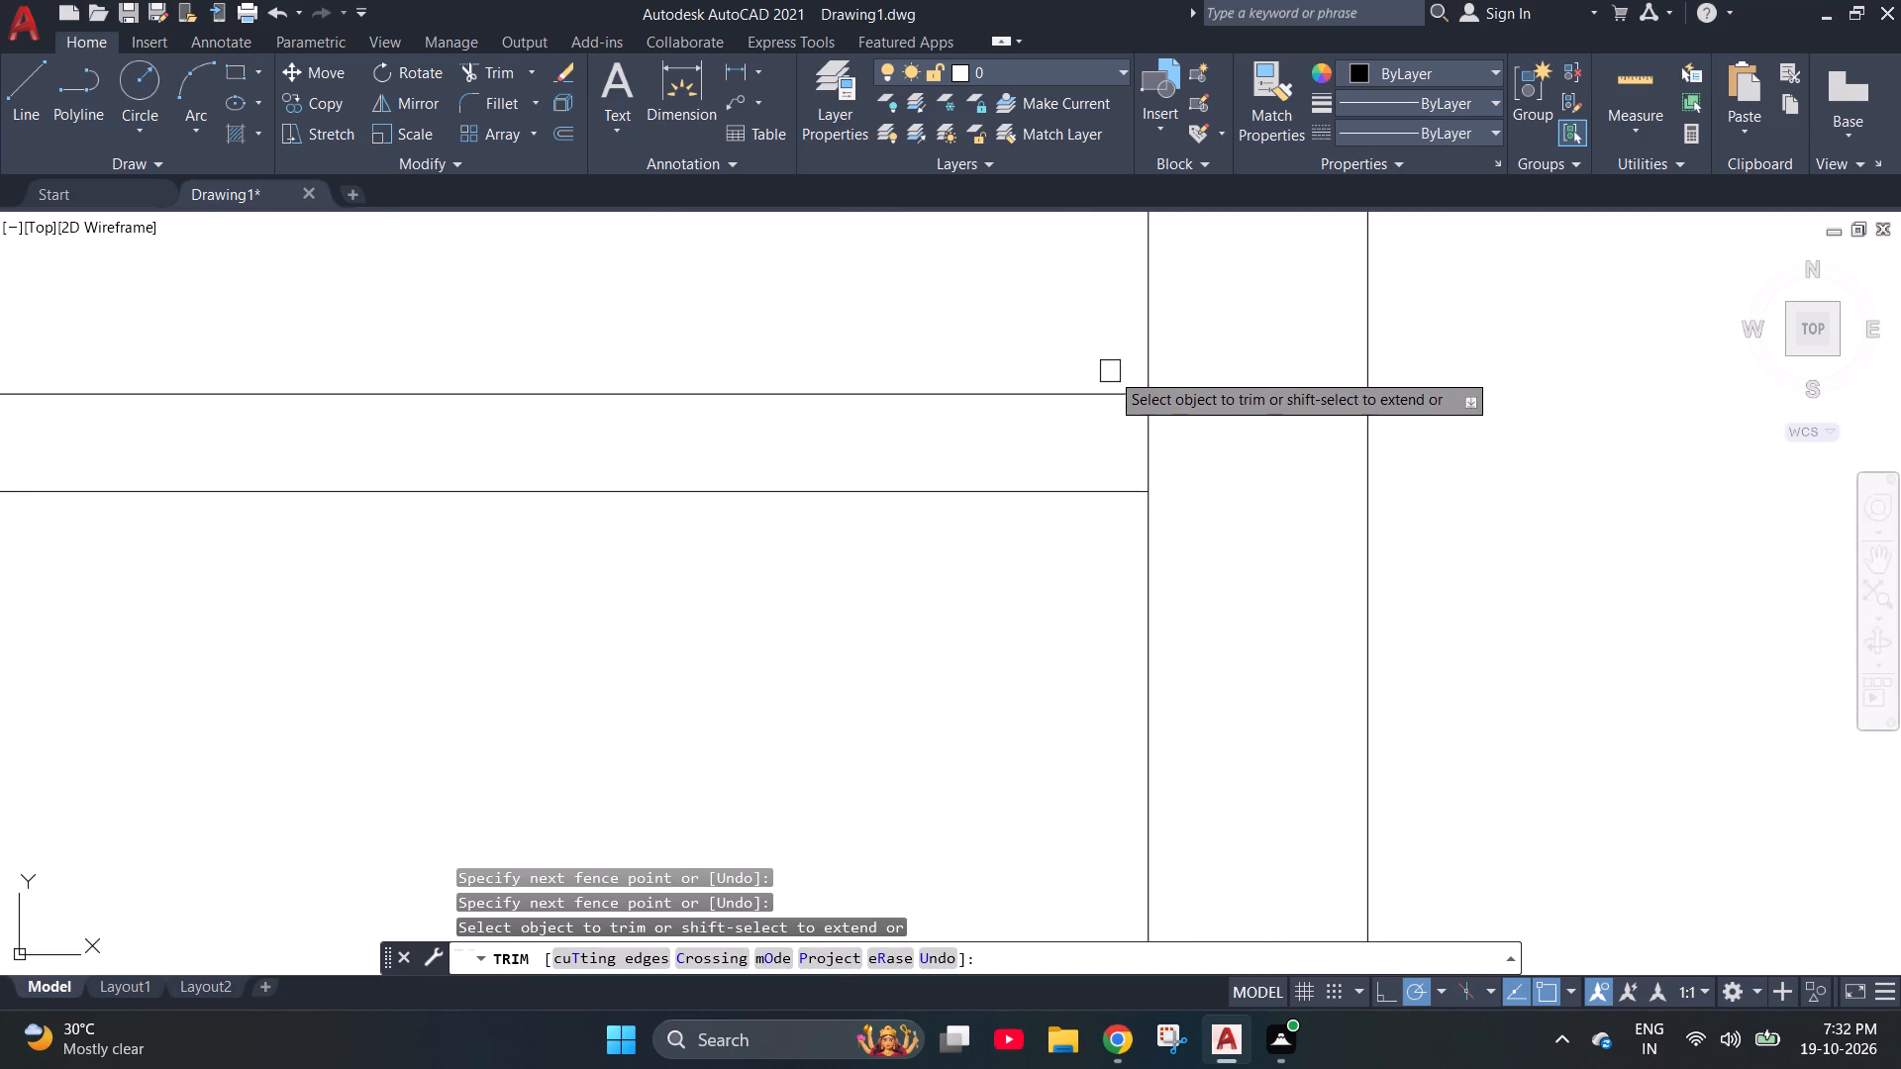
pyautogui.click(1151, 435)
pyautogui.scroll(-6, 1211, 509)
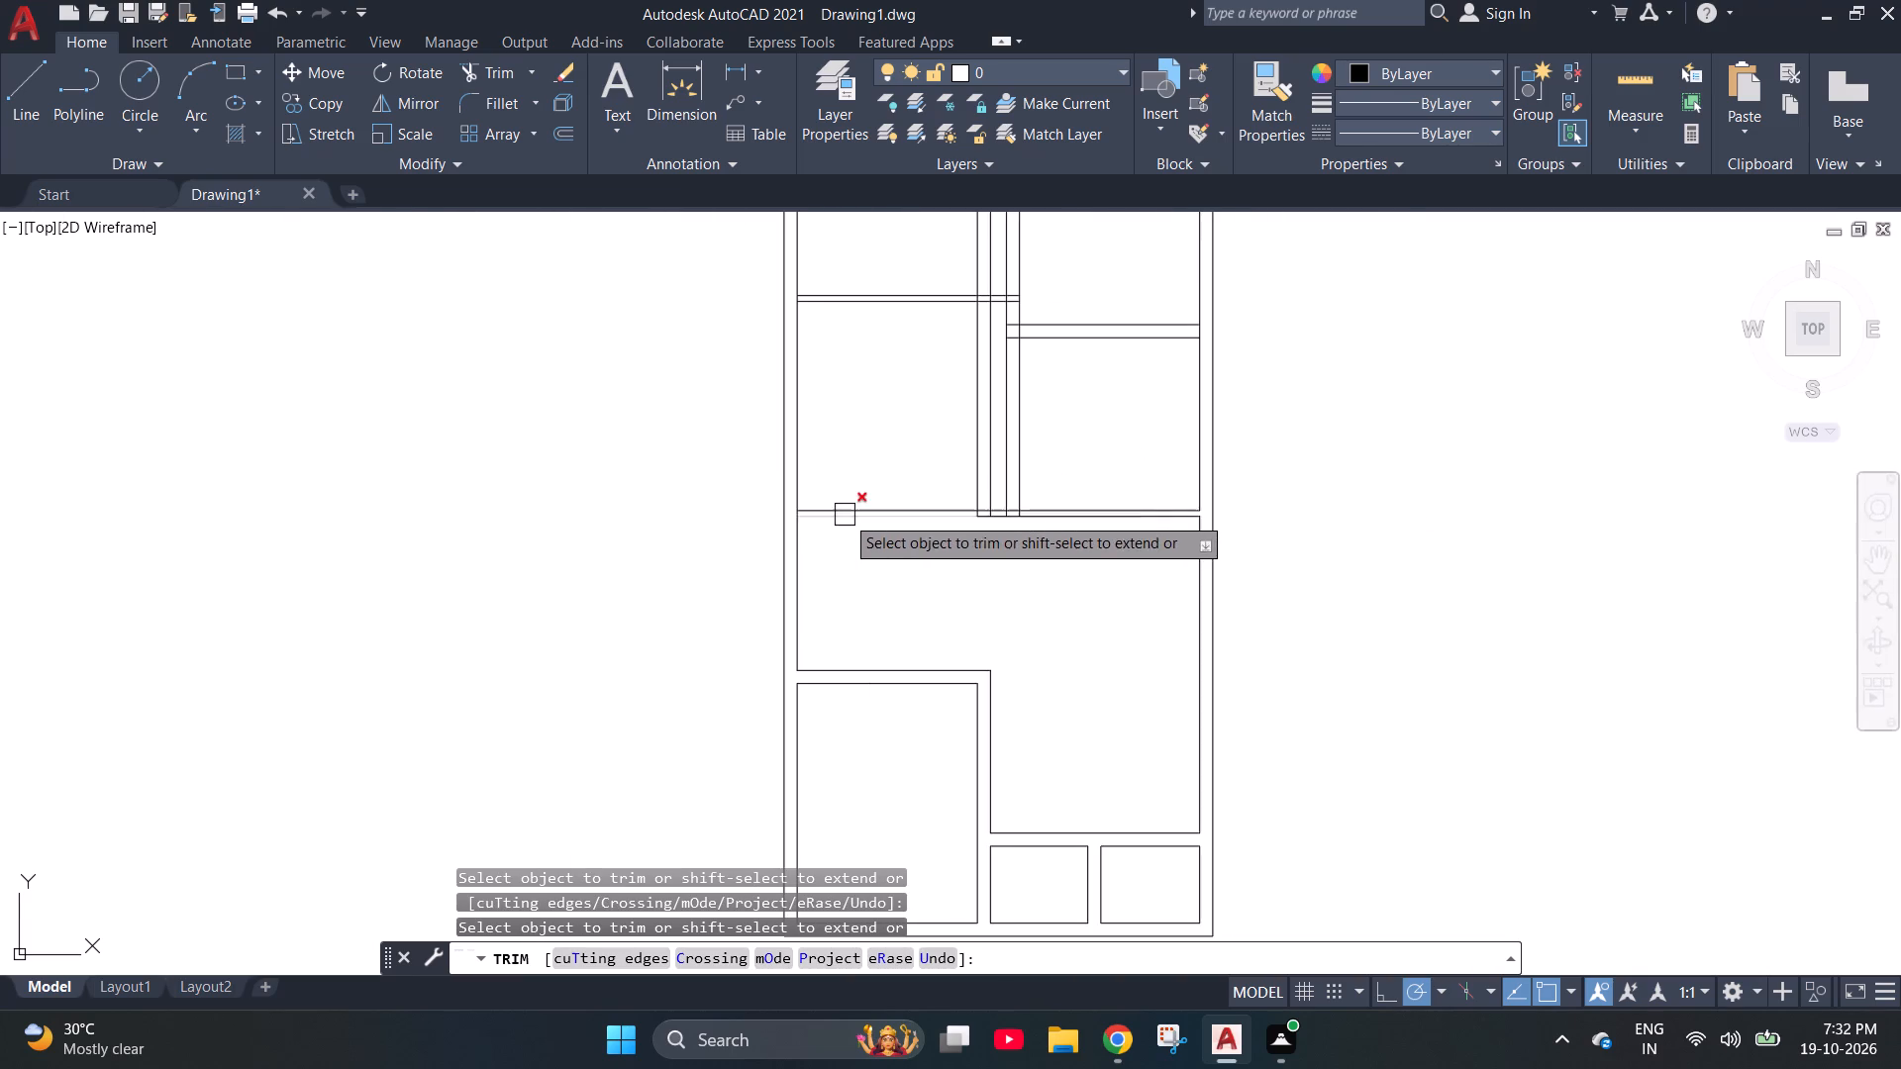
pyautogui.scroll(4, 845, 513)
pyautogui.click(508, 502)
# Trim away both lines of the right-hand vertical partition between the upper-right horizontal partition and the full-width middle partition.
pyautogui.scroll(-2, 506, 512)
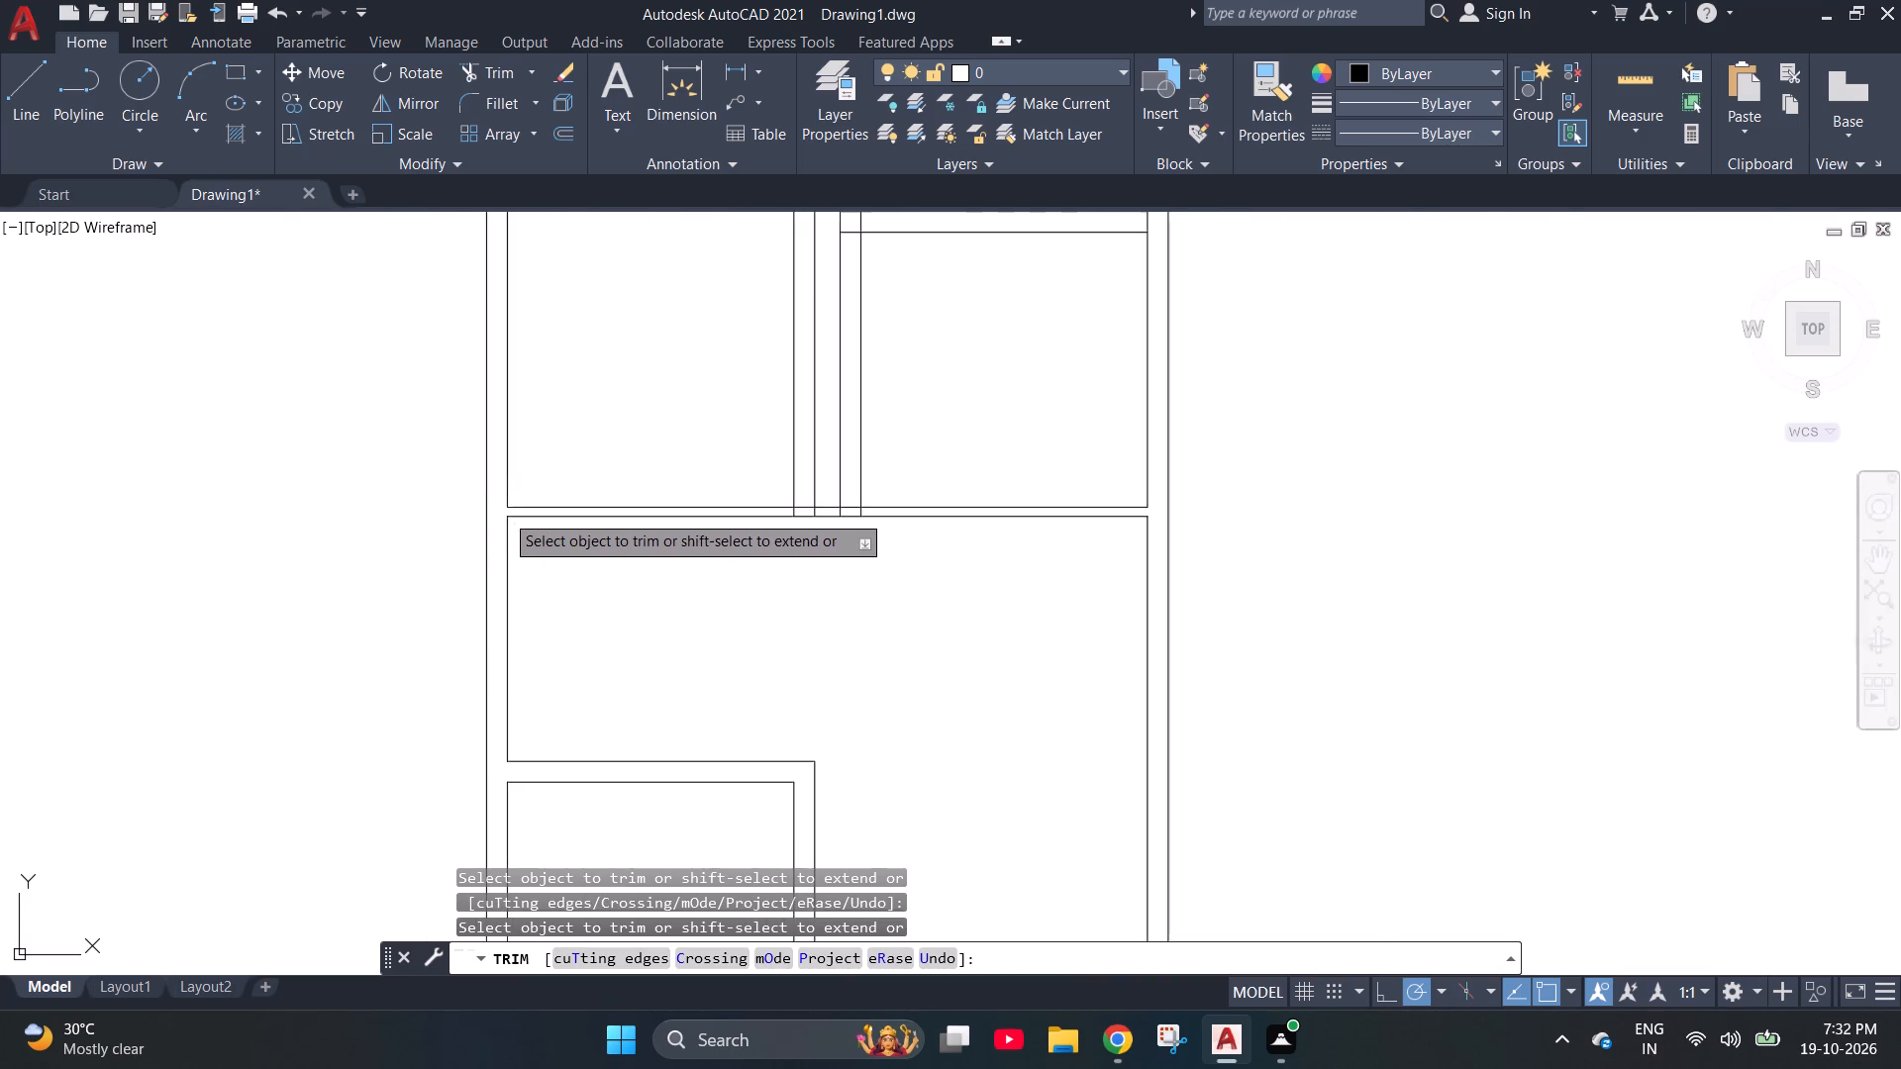
pyautogui.scroll(-3, 504, 513)
pyautogui.scroll(4, 676, 417)
pyautogui.moveTo(589, 455); pyautogui.dragTo(535, 466)
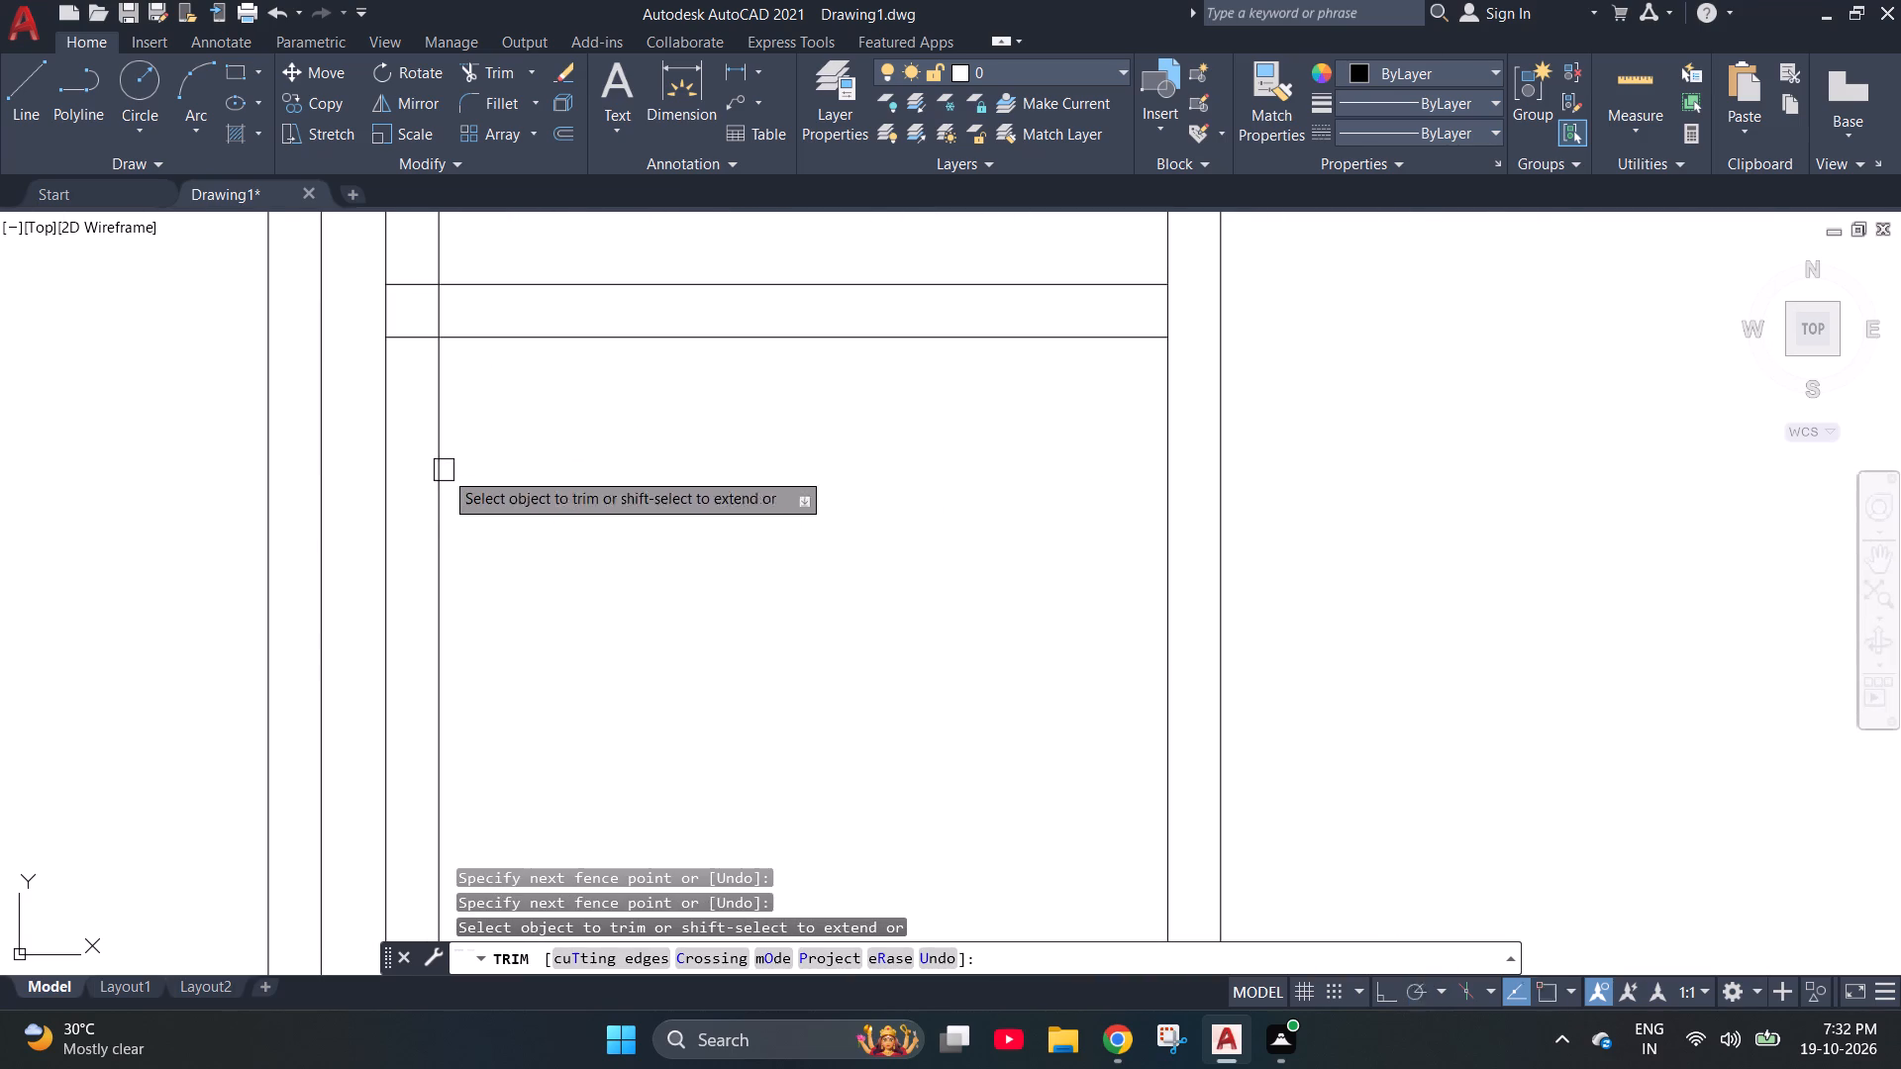
pyautogui.click(378, 467)
pyautogui.click(562, 461)
pyautogui.click(388, 473)
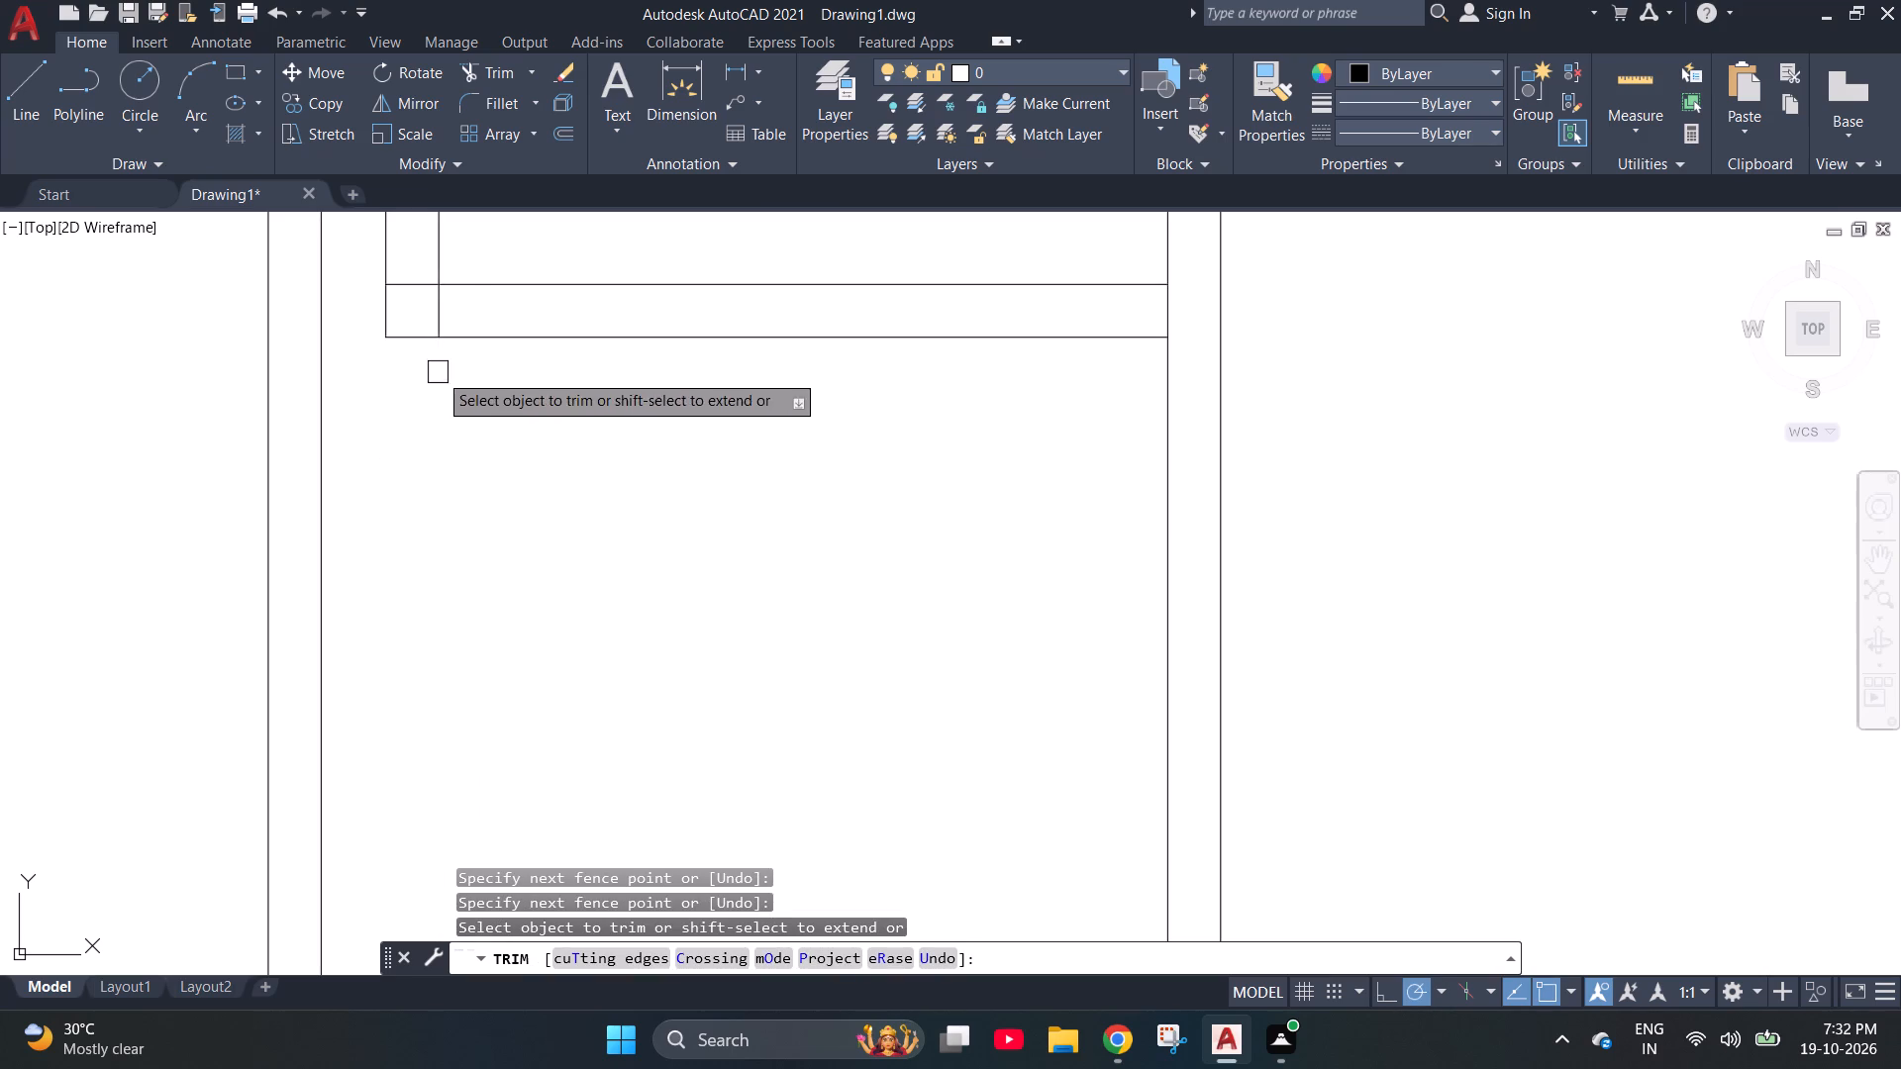
# Trim away both lines of the left-hand vertical partition between the upper-left horizontal partition and the full-width middle partition.
pyautogui.scroll(-2, 423, 277)
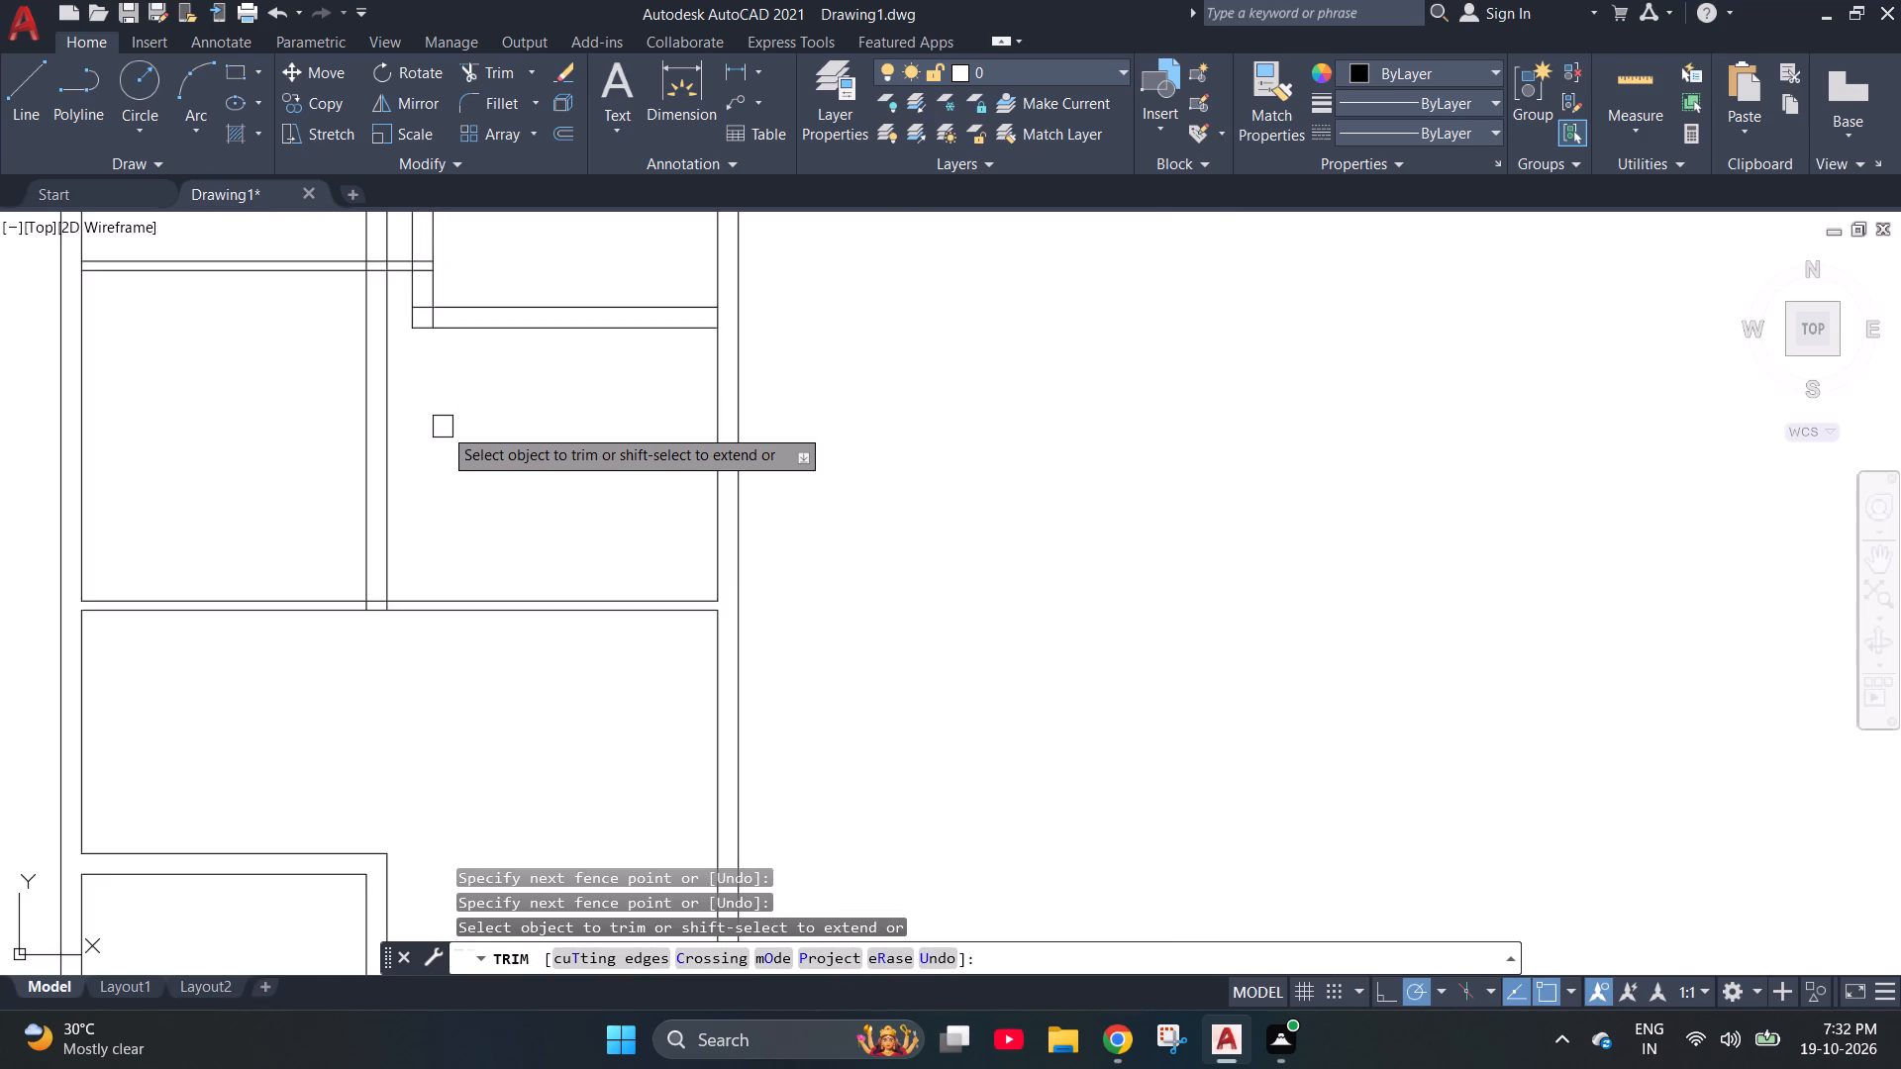
pyautogui.scroll(-1, 443, 427)
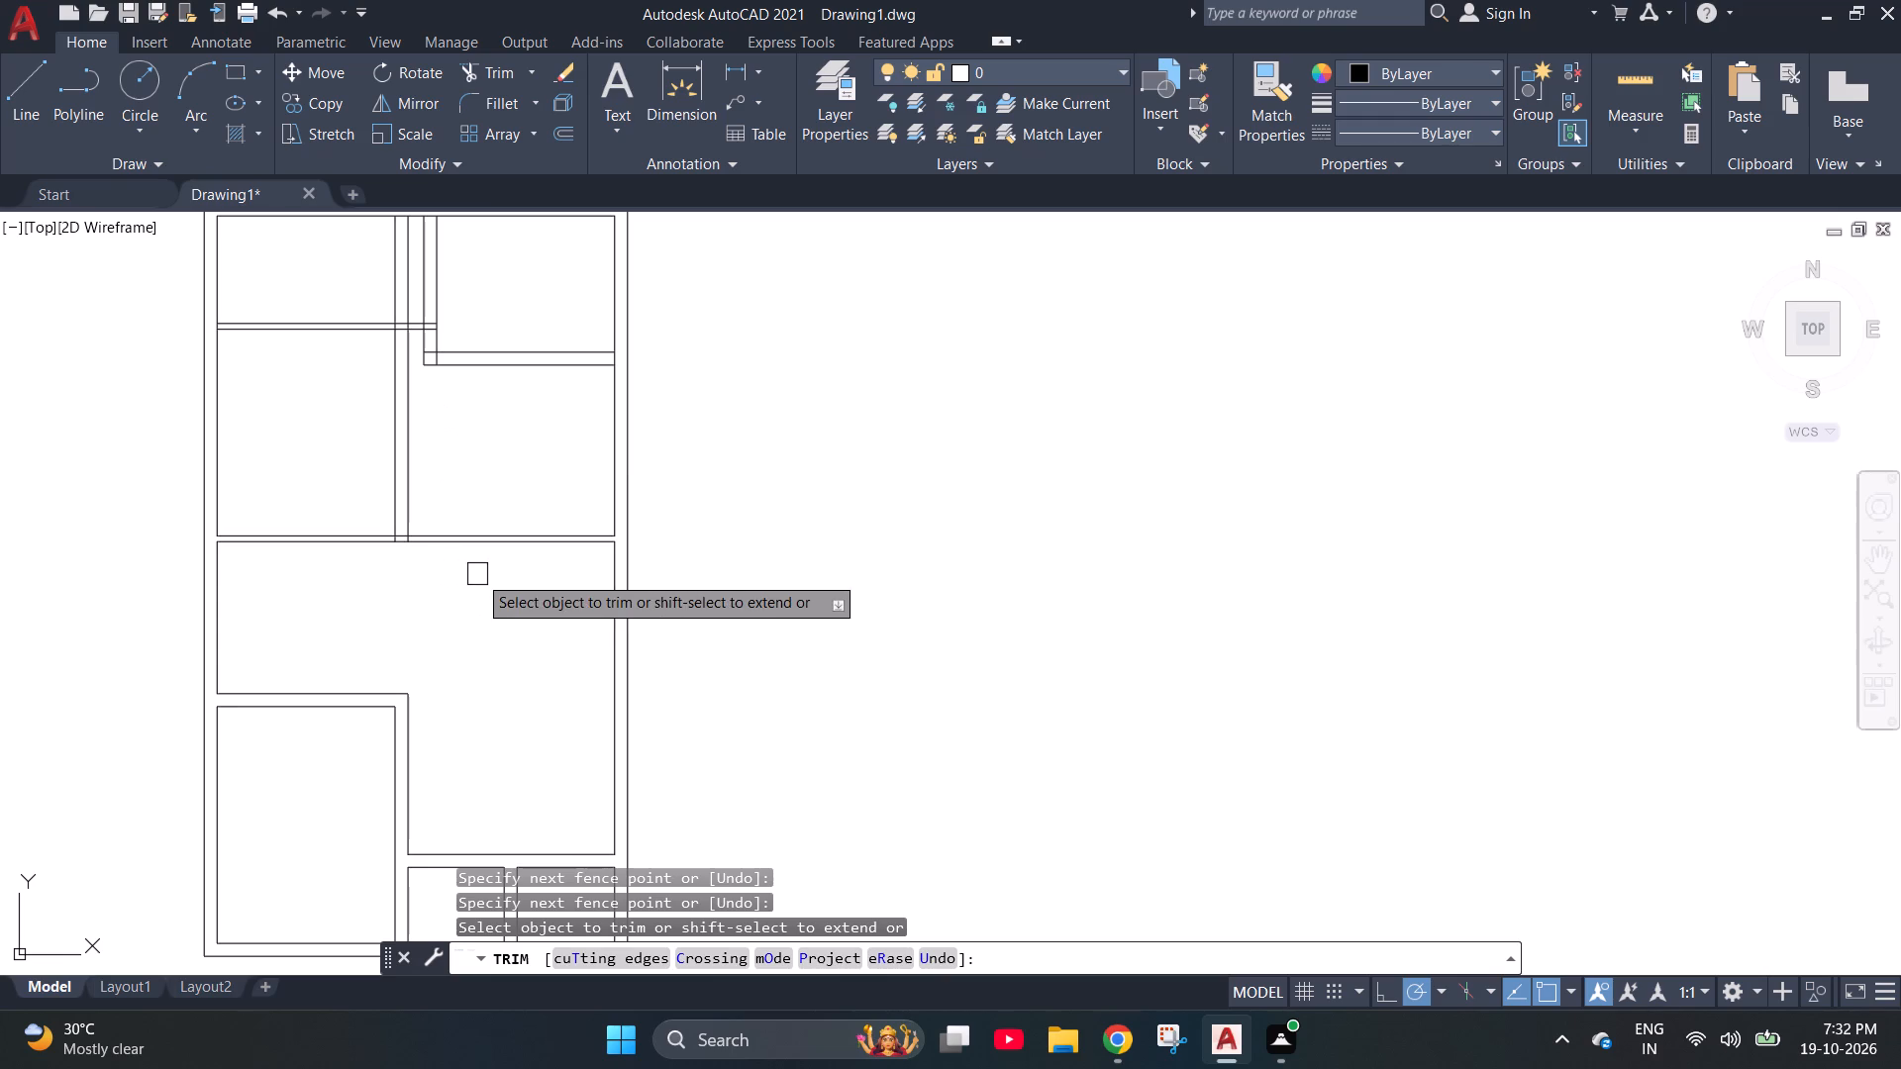
pyautogui.scroll(-1, 505, 572)
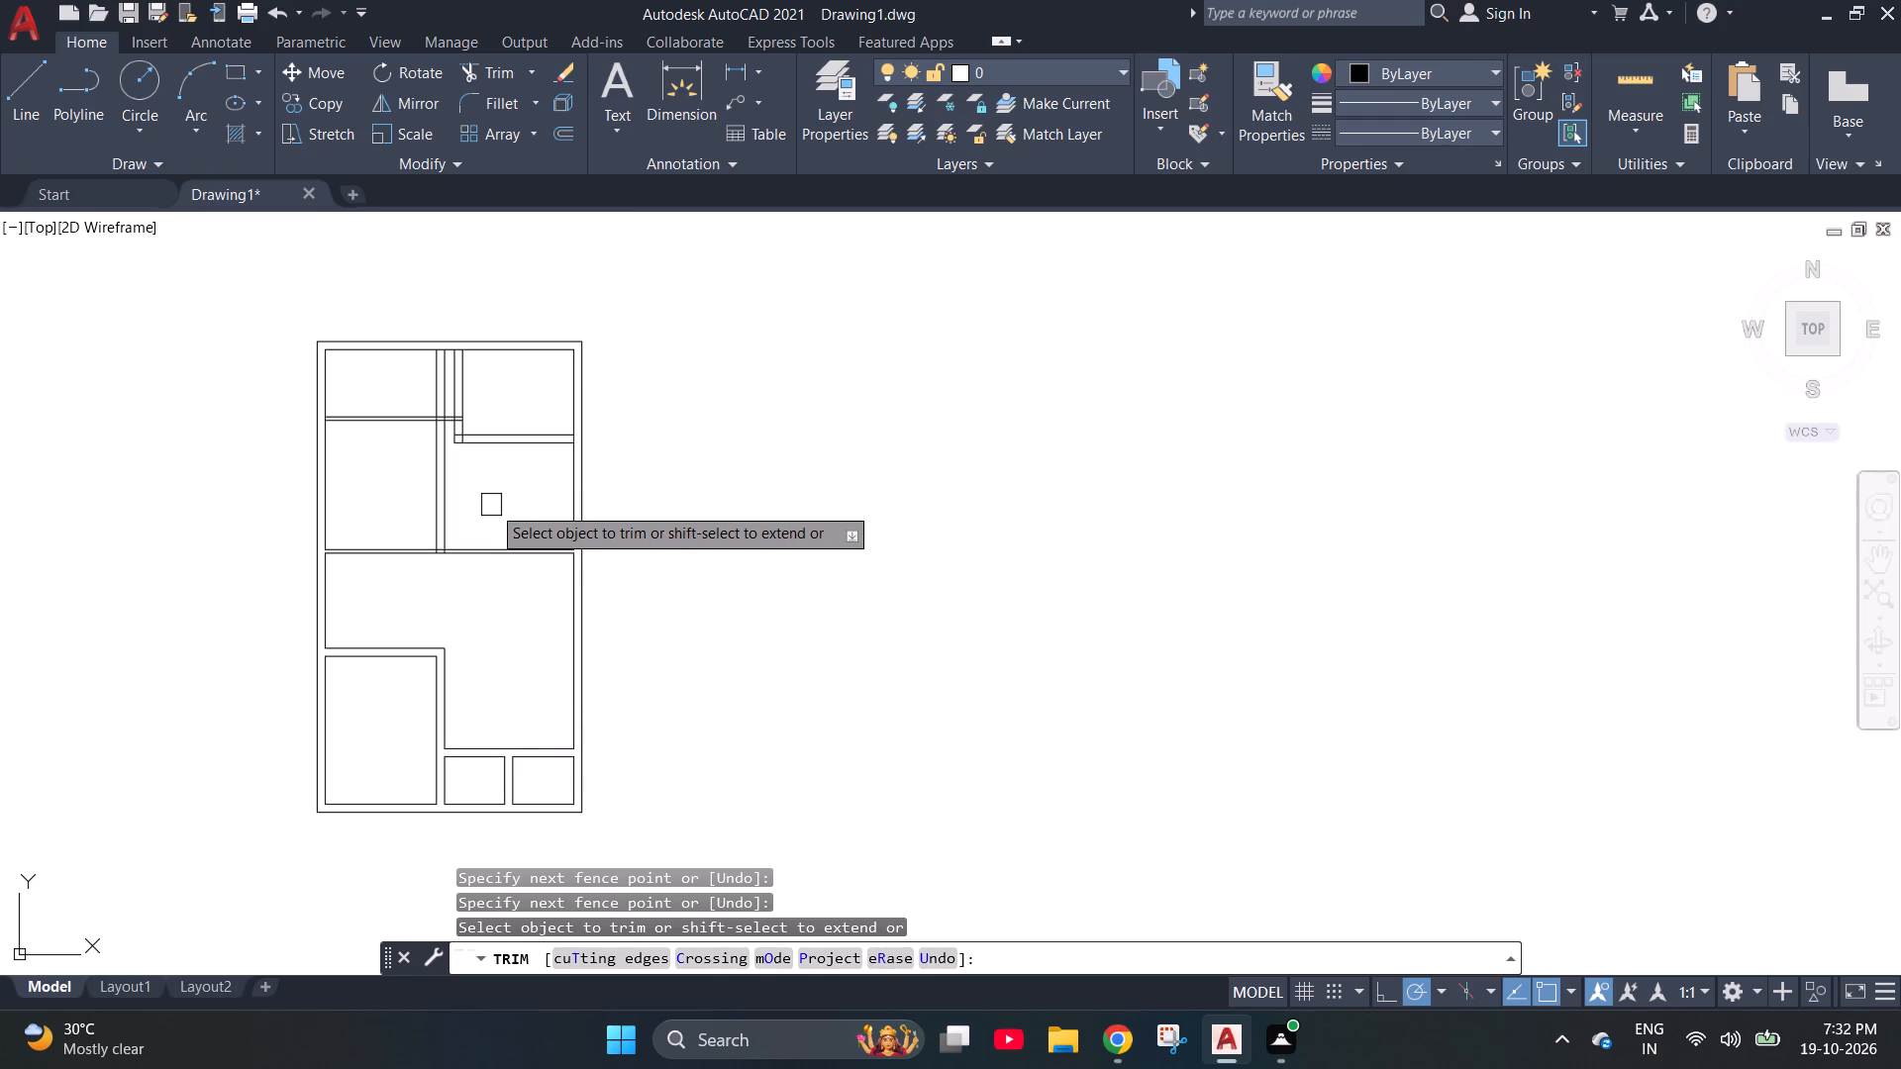
pyautogui.moveTo(491, 505); pyautogui.dragTo(447, 494)
pyautogui.click(377, 471)
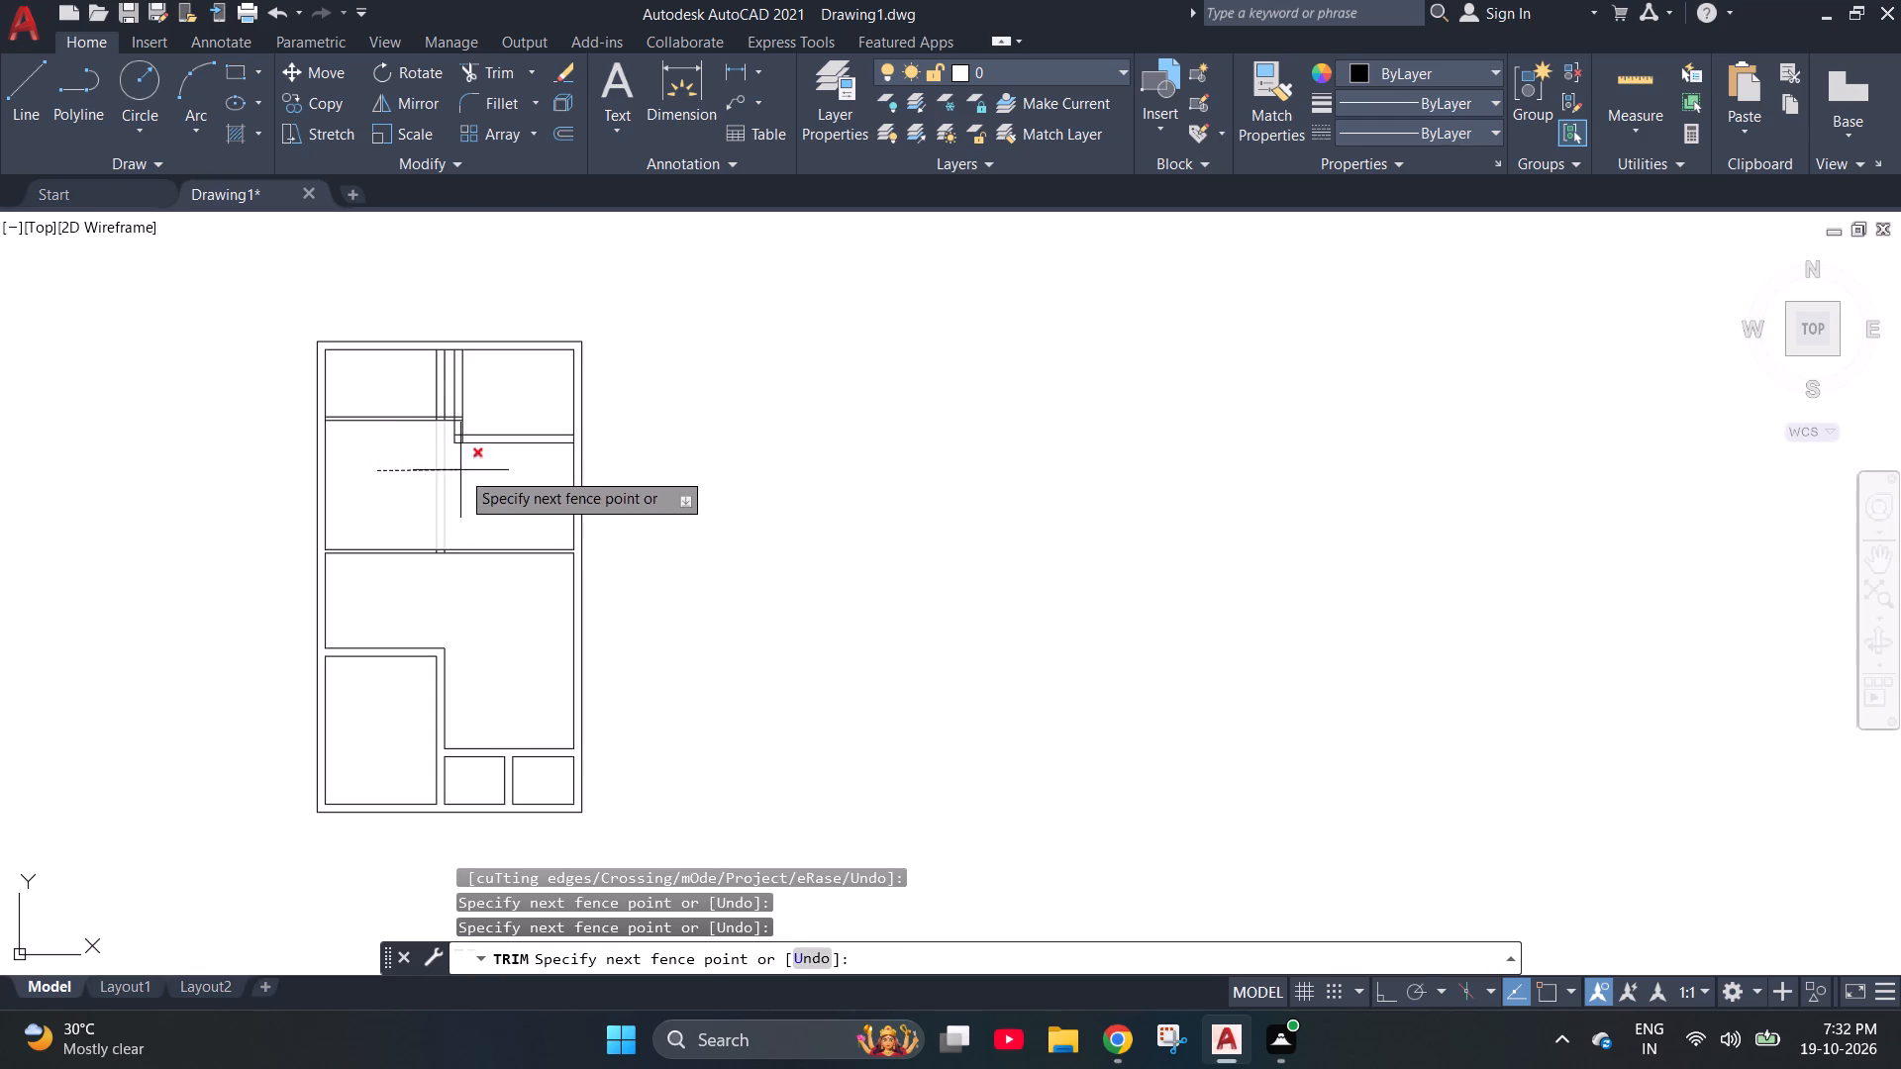
pyautogui.click(490, 487)
# Trim away the right-hand vertical partition's lines between the upper-left and upper-right horizontal partitions, and finish trimming.
pyautogui.scroll(3, 456, 386)
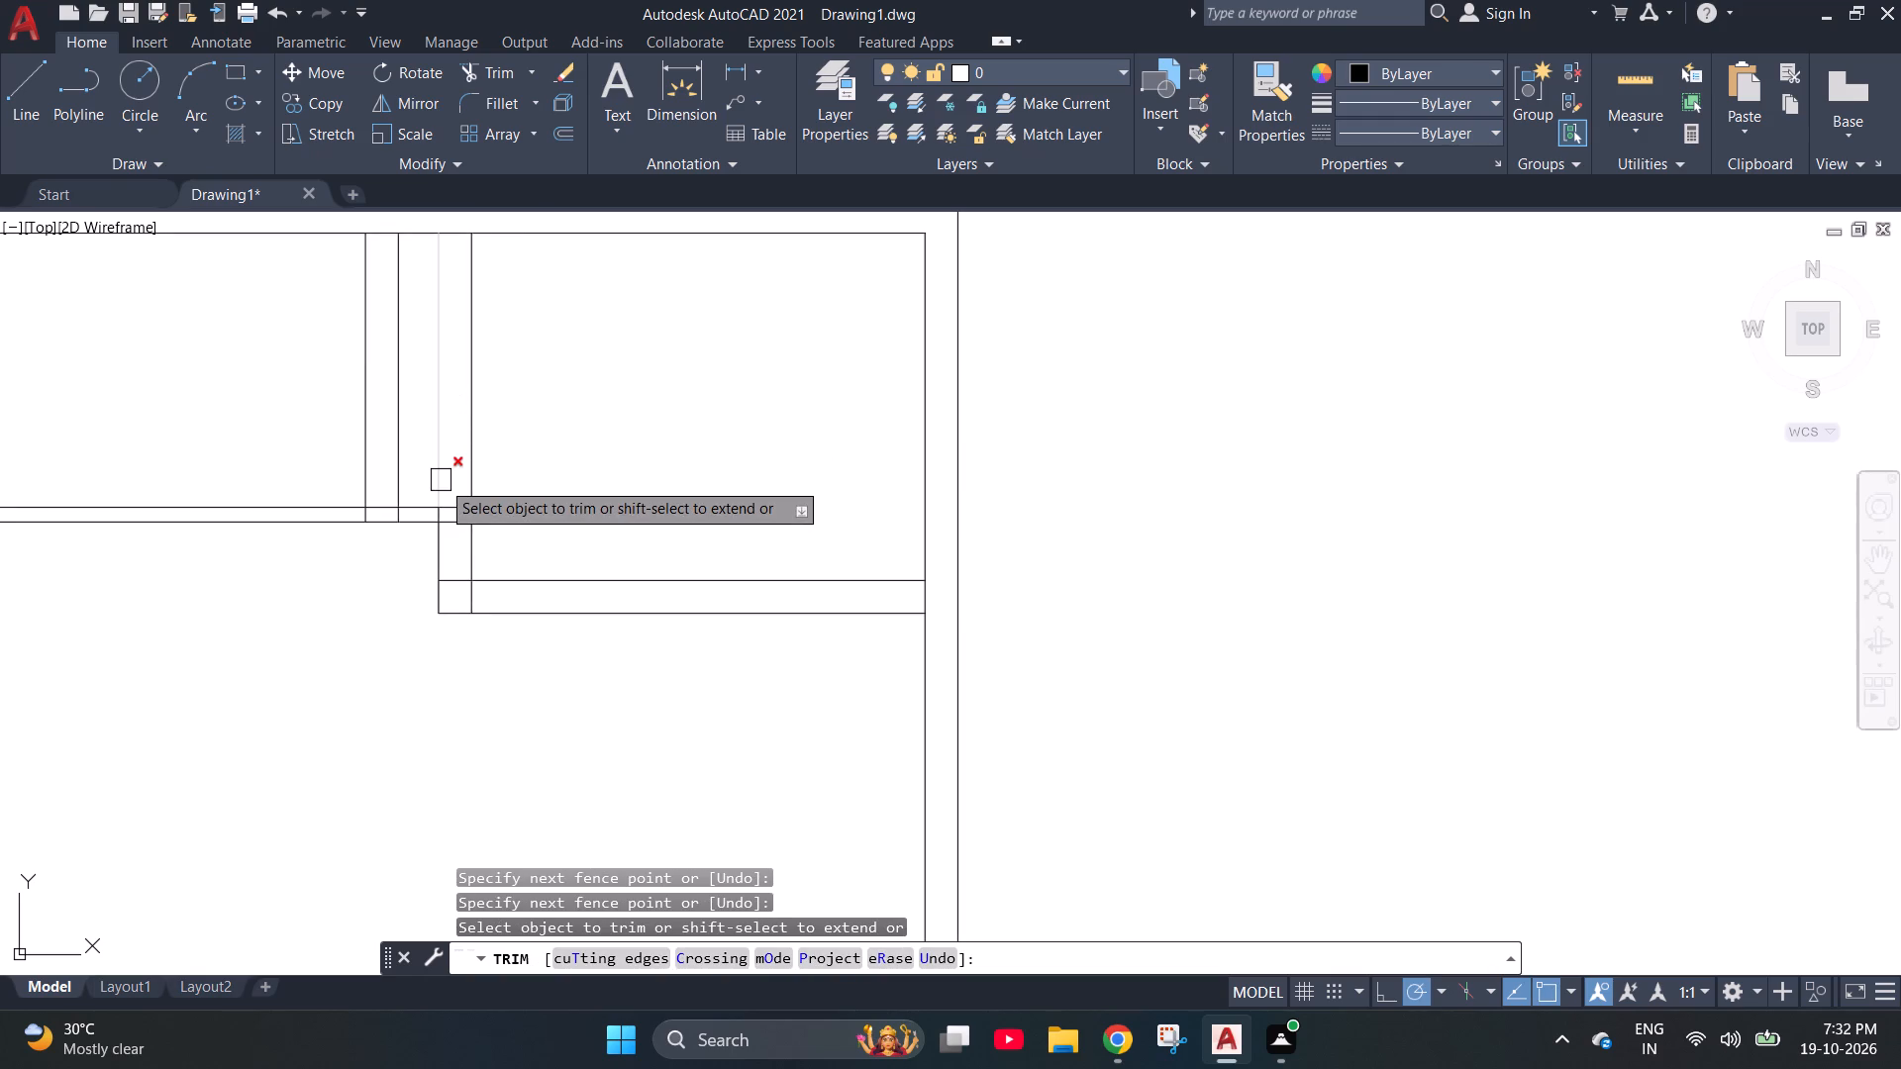
pyautogui.moveTo(497, 543); pyautogui.dragTo(374, 541)
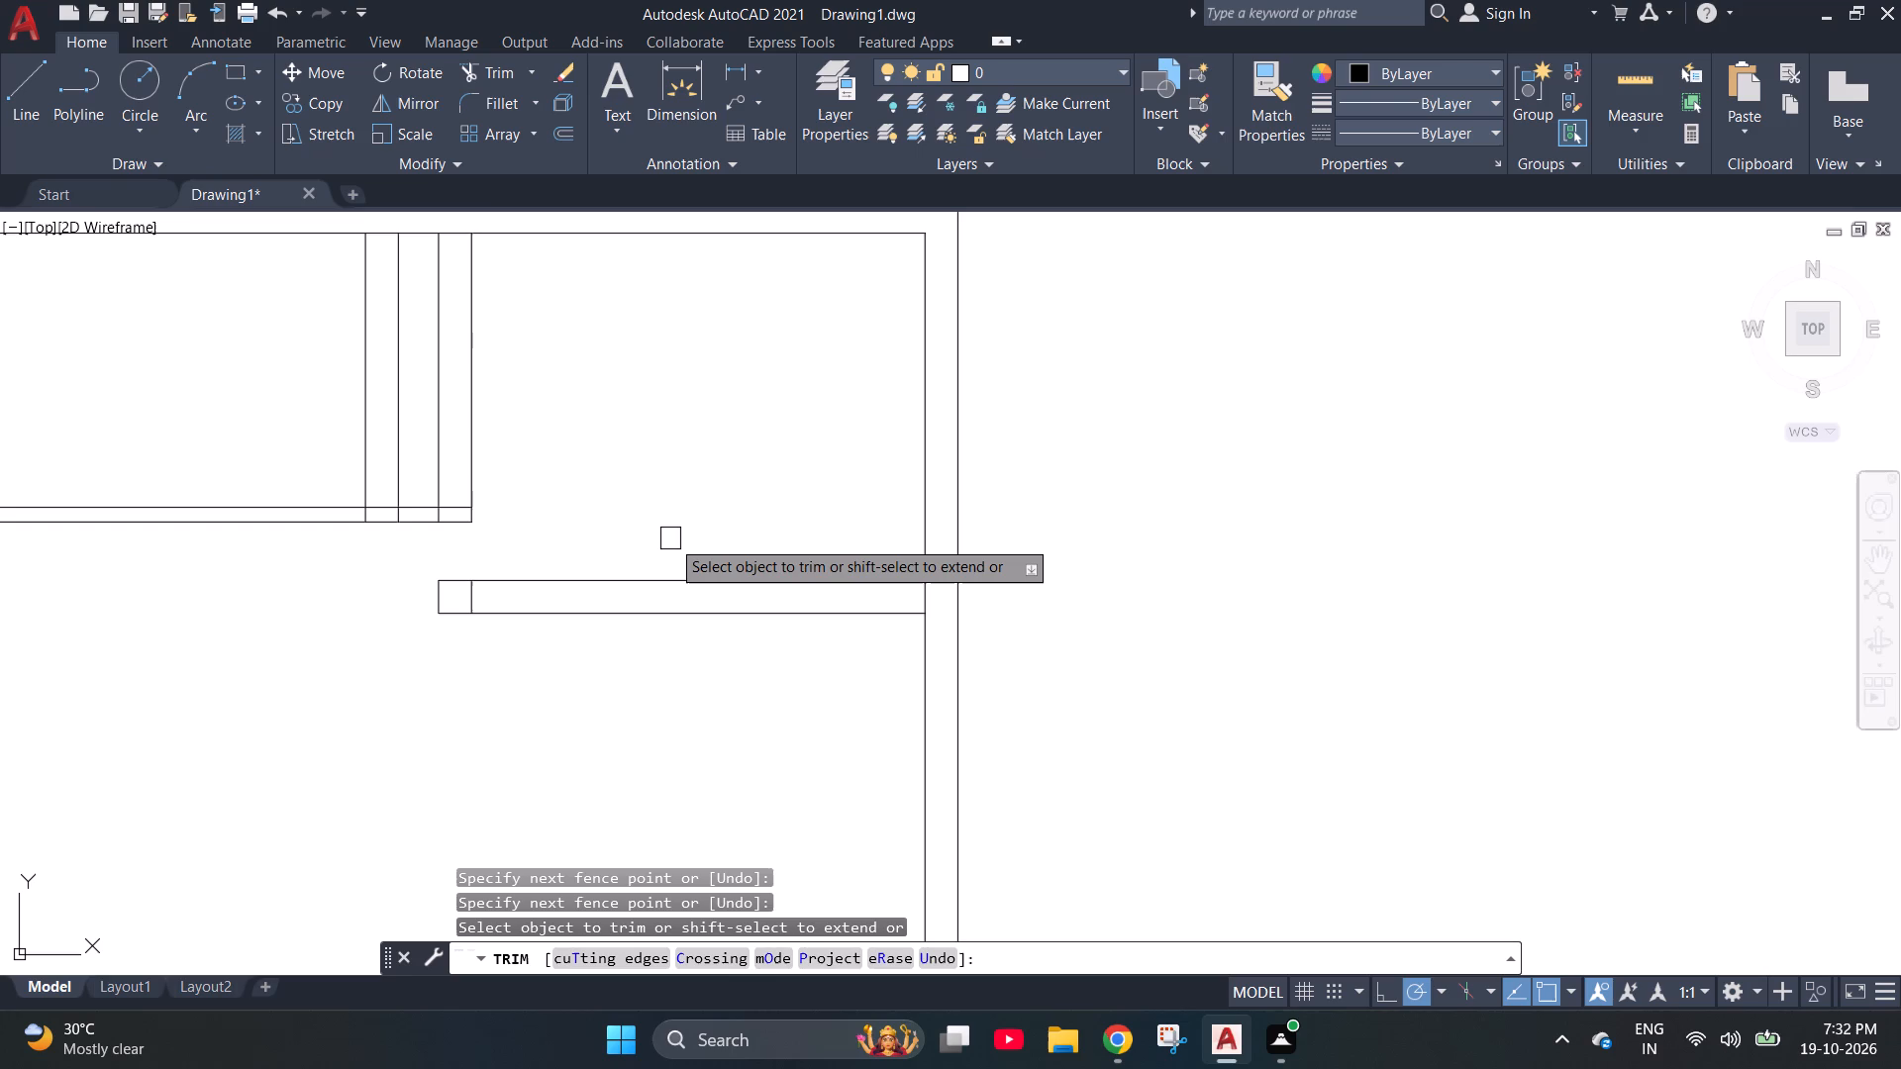
pyautogui.press('Escape')
pyautogui.press('Escape')
# Offset the upper inner line of the left outer wall 12' toward the inside of the plan.
pyautogui.press('o')
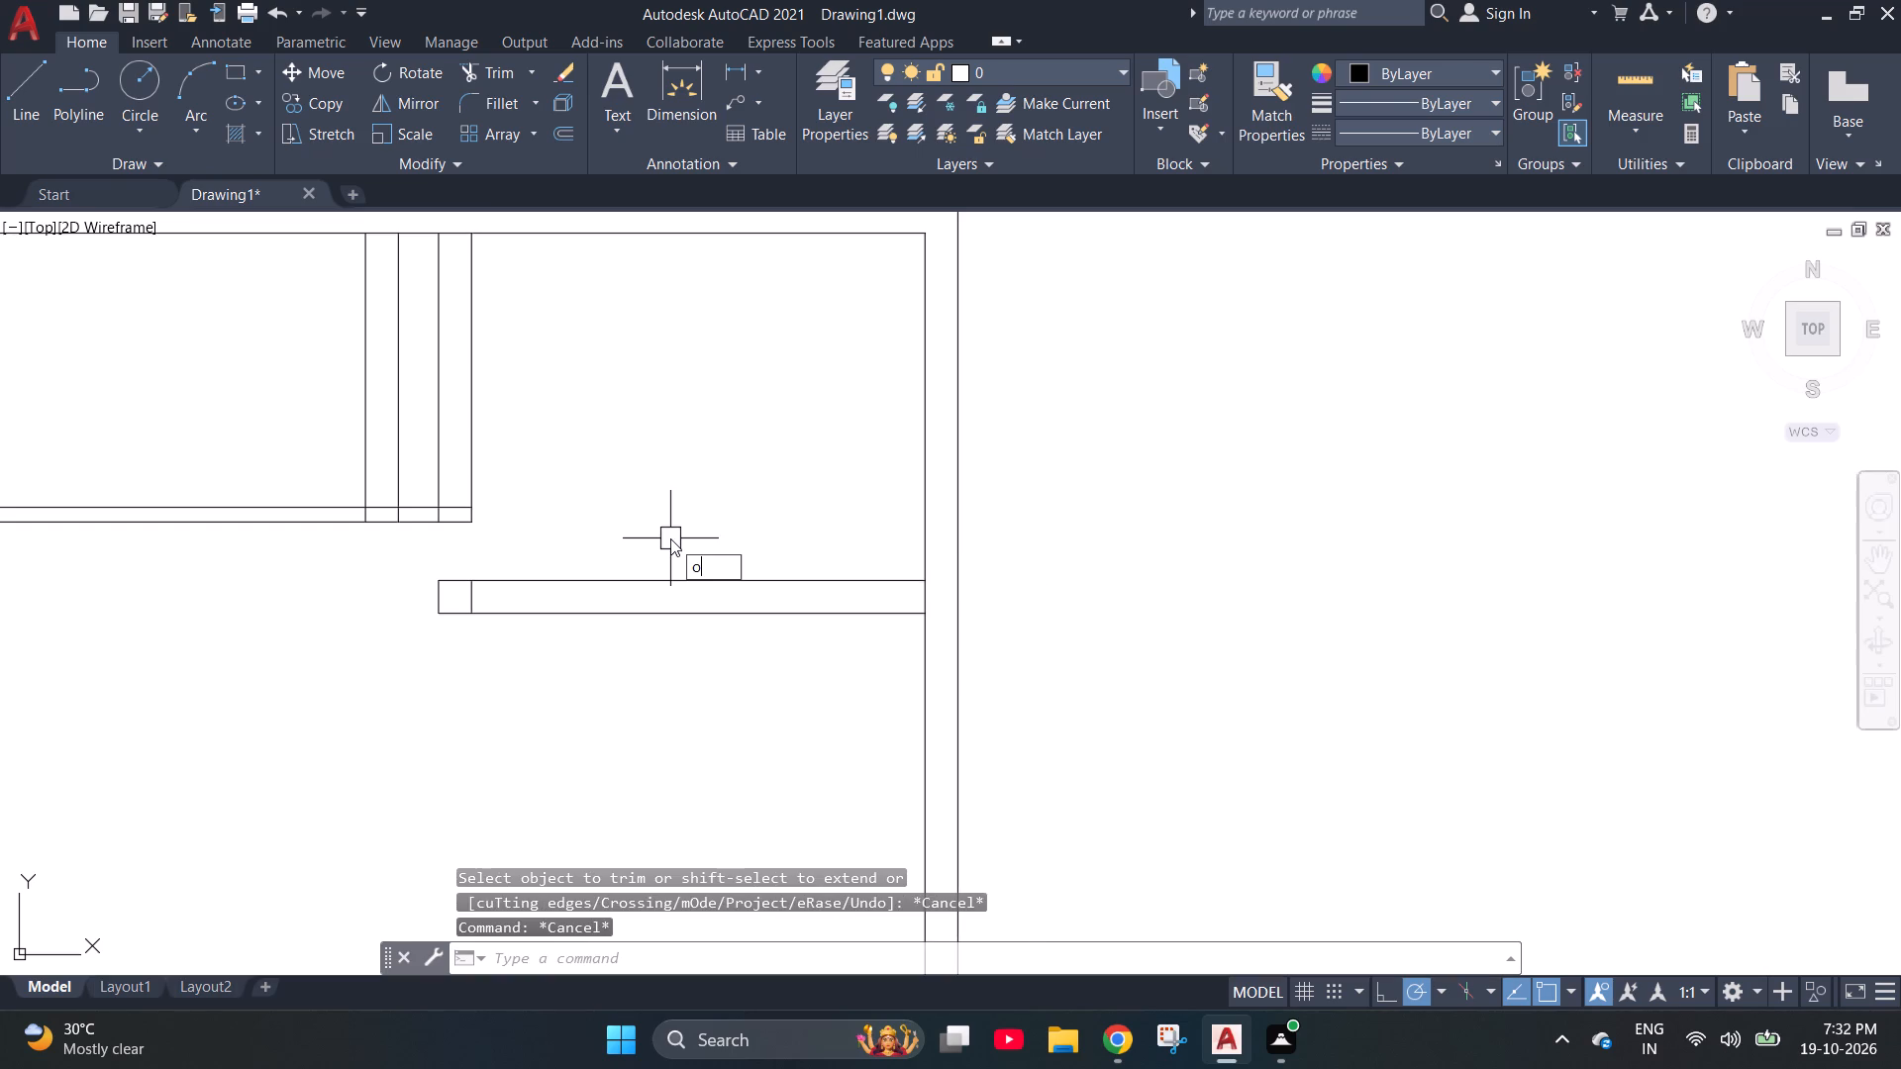
pyautogui.press('Return')
pyautogui.write("12'")
pyautogui.press('Return')
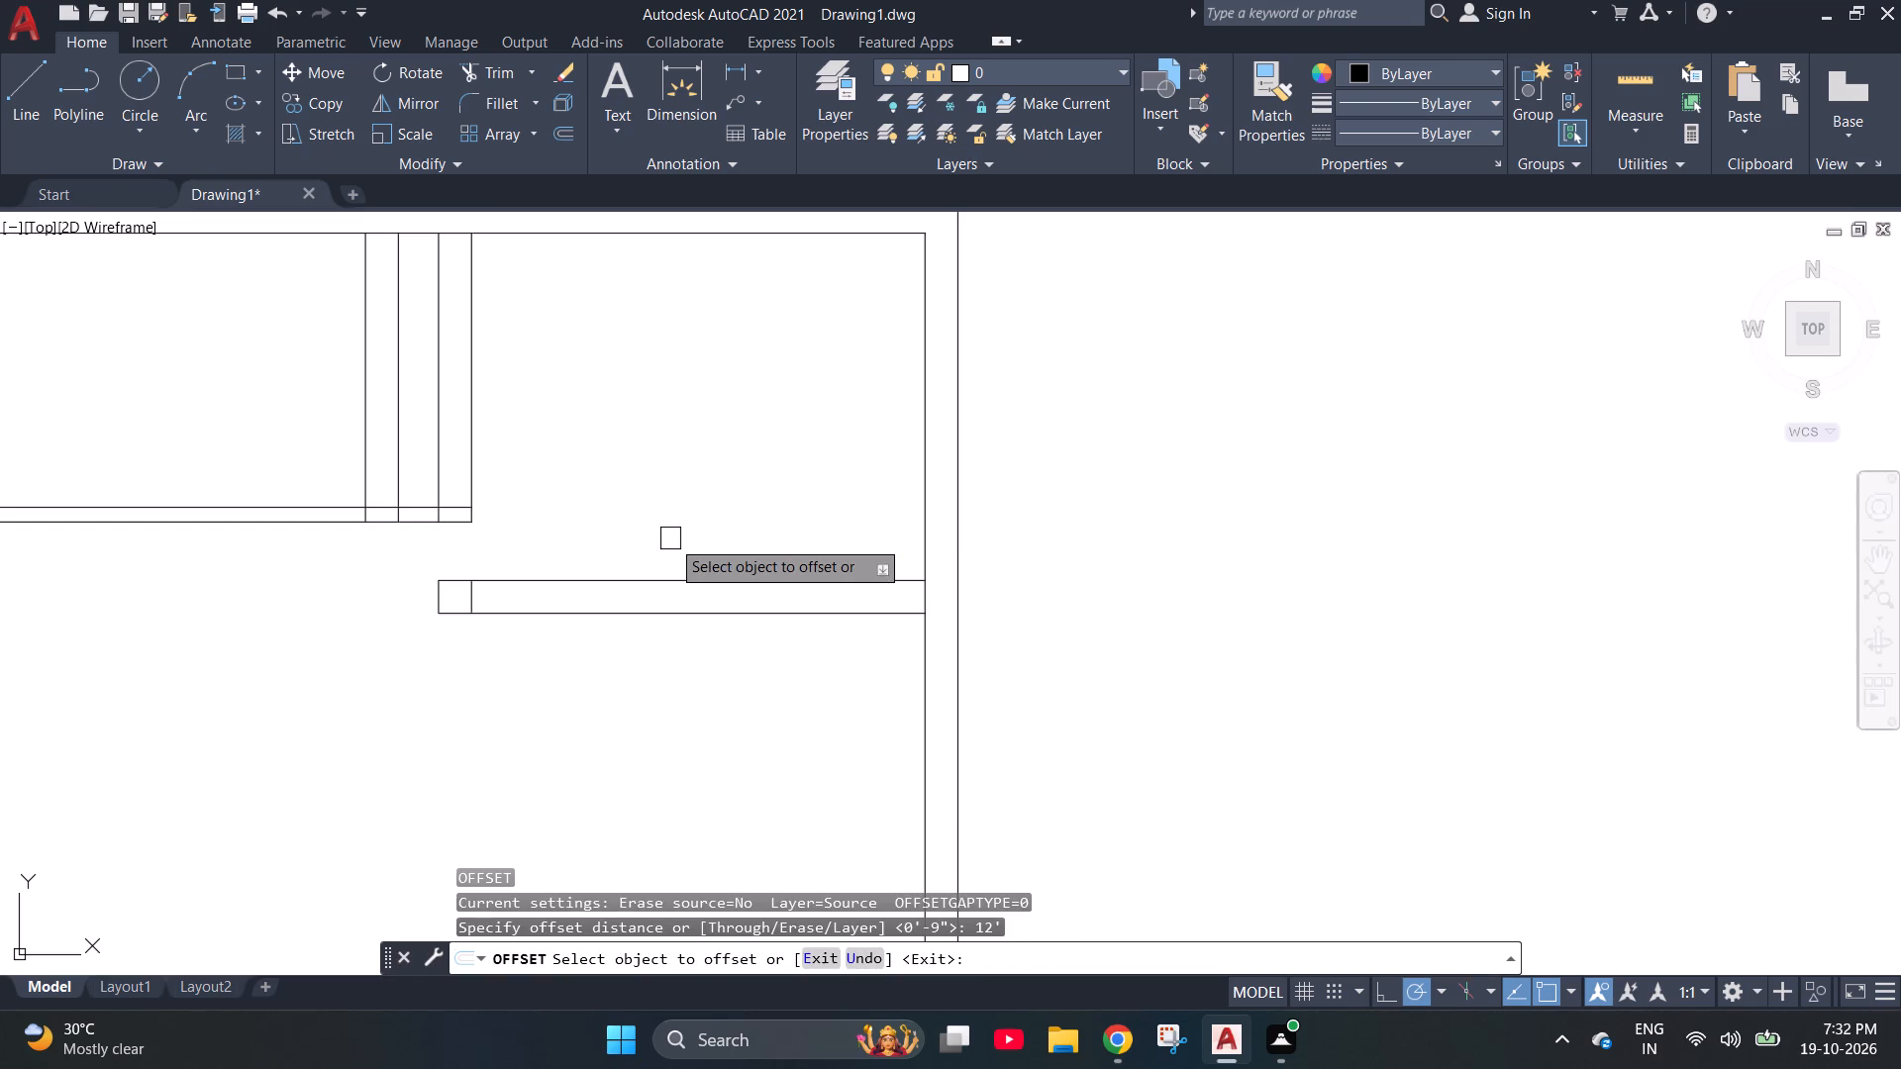
pyautogui.scroll(-3, 670, 538)
pyautogui.scroll(3, 502, 593)
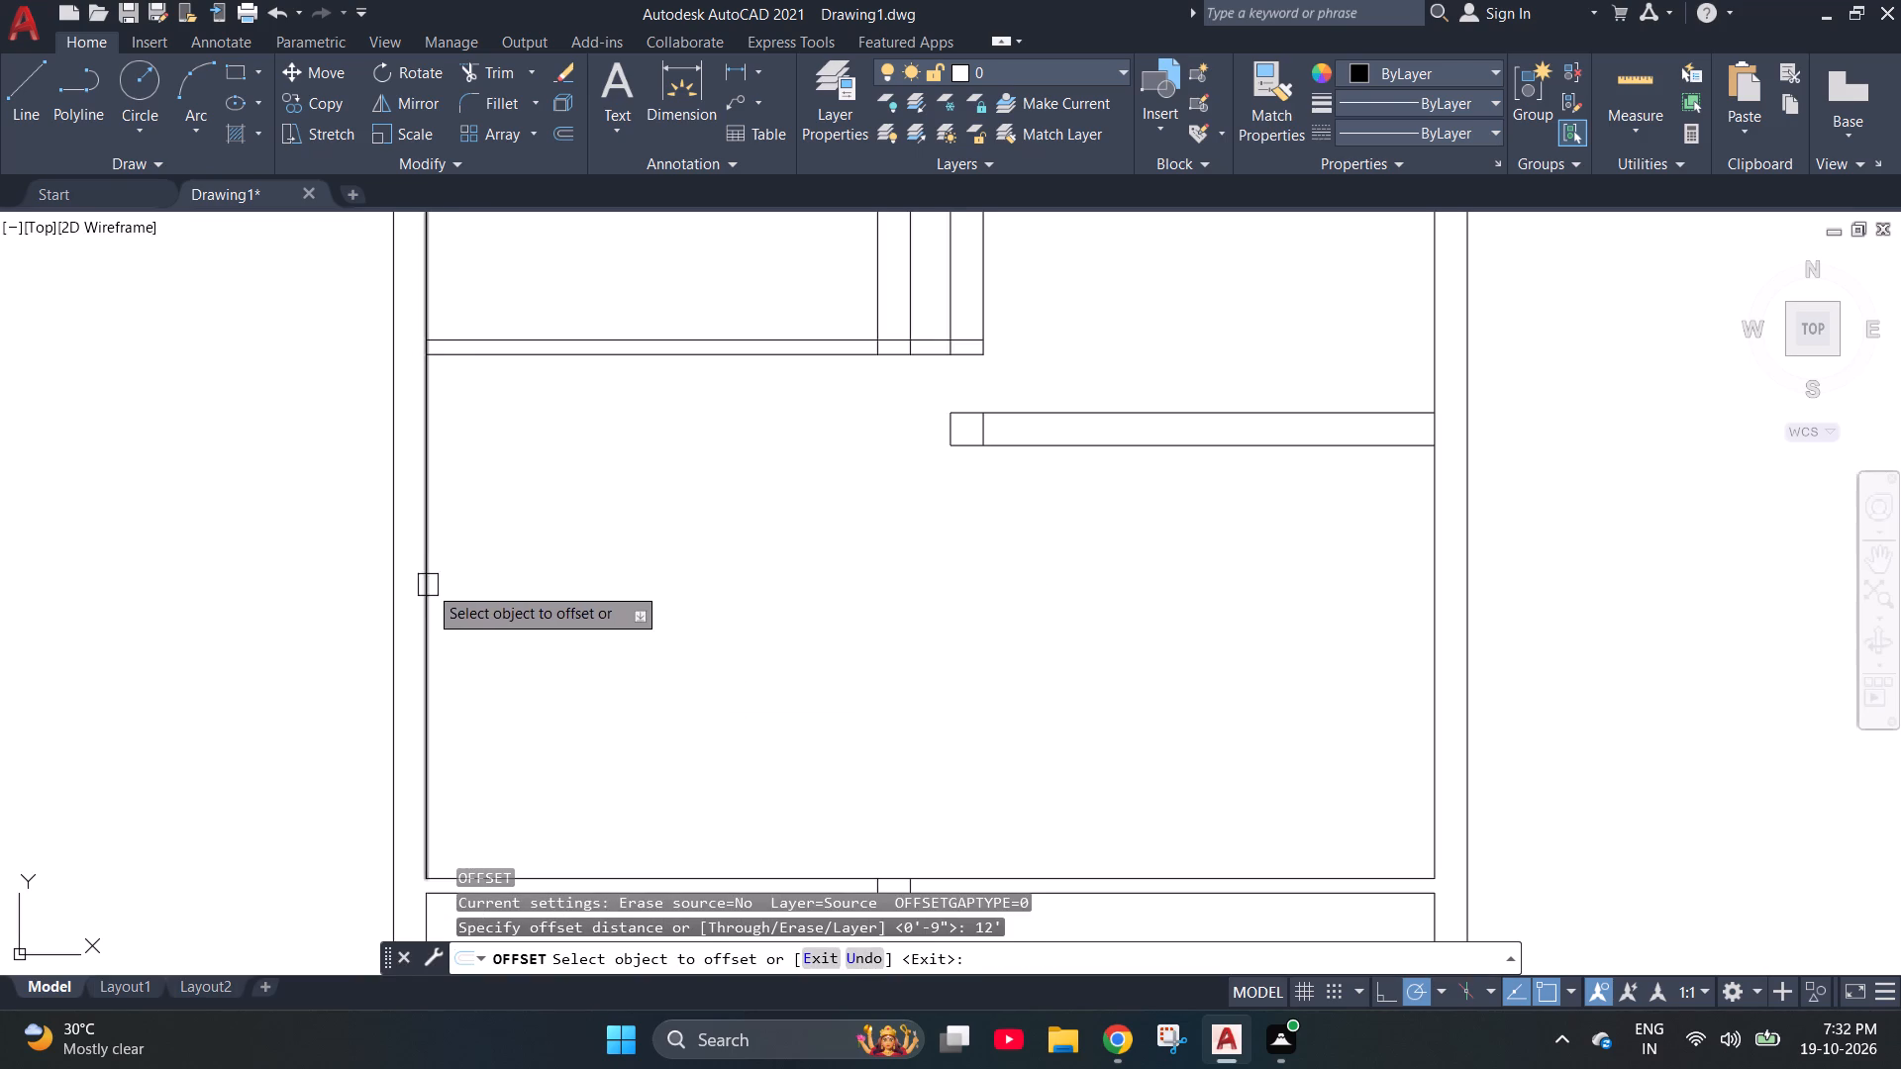
pyautogui.click(428, 585)
pyautogui.click(939, 658)
pyautogui.press('Escape')
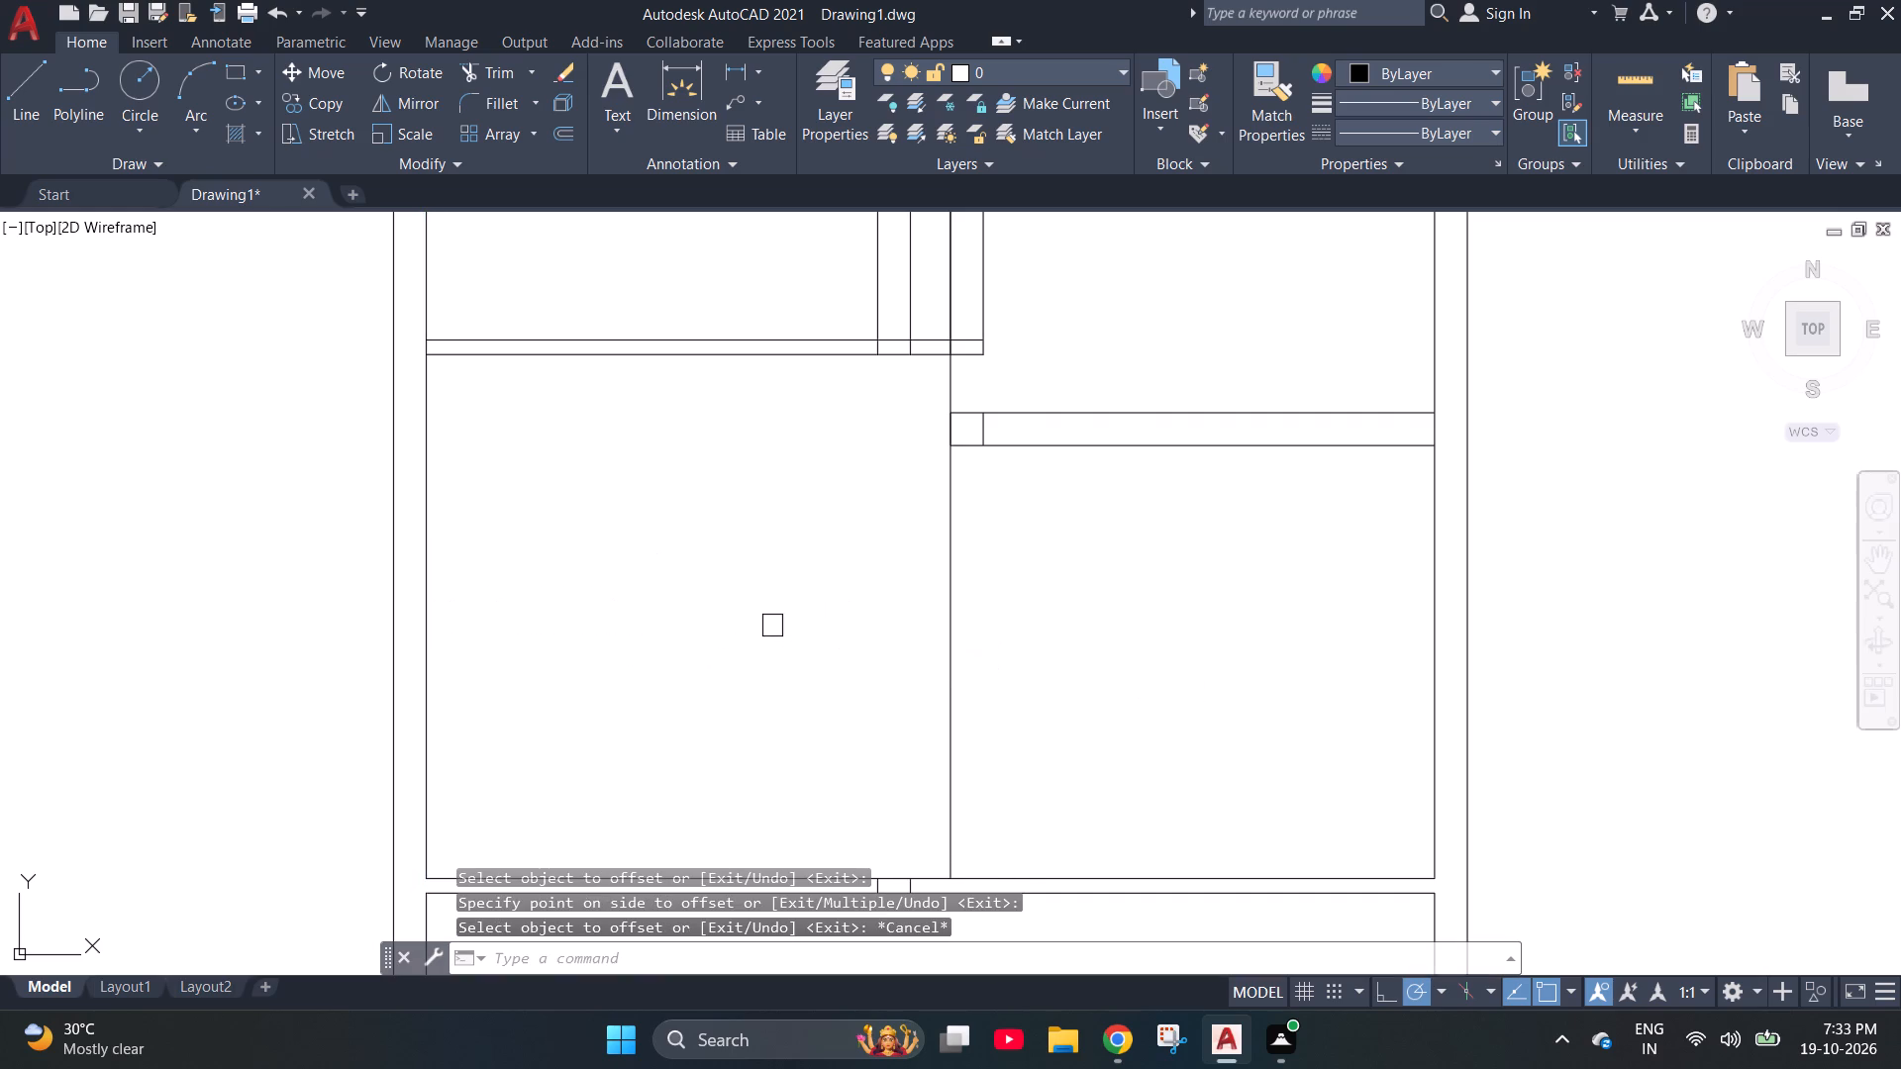
# Offset the new vertical line 4" toward the right outer wall to form a thin partition.
pyautogui.press('o')
pyautogui.press('Return')
pyautogui.write('4"')
pyautogui.press('Return')
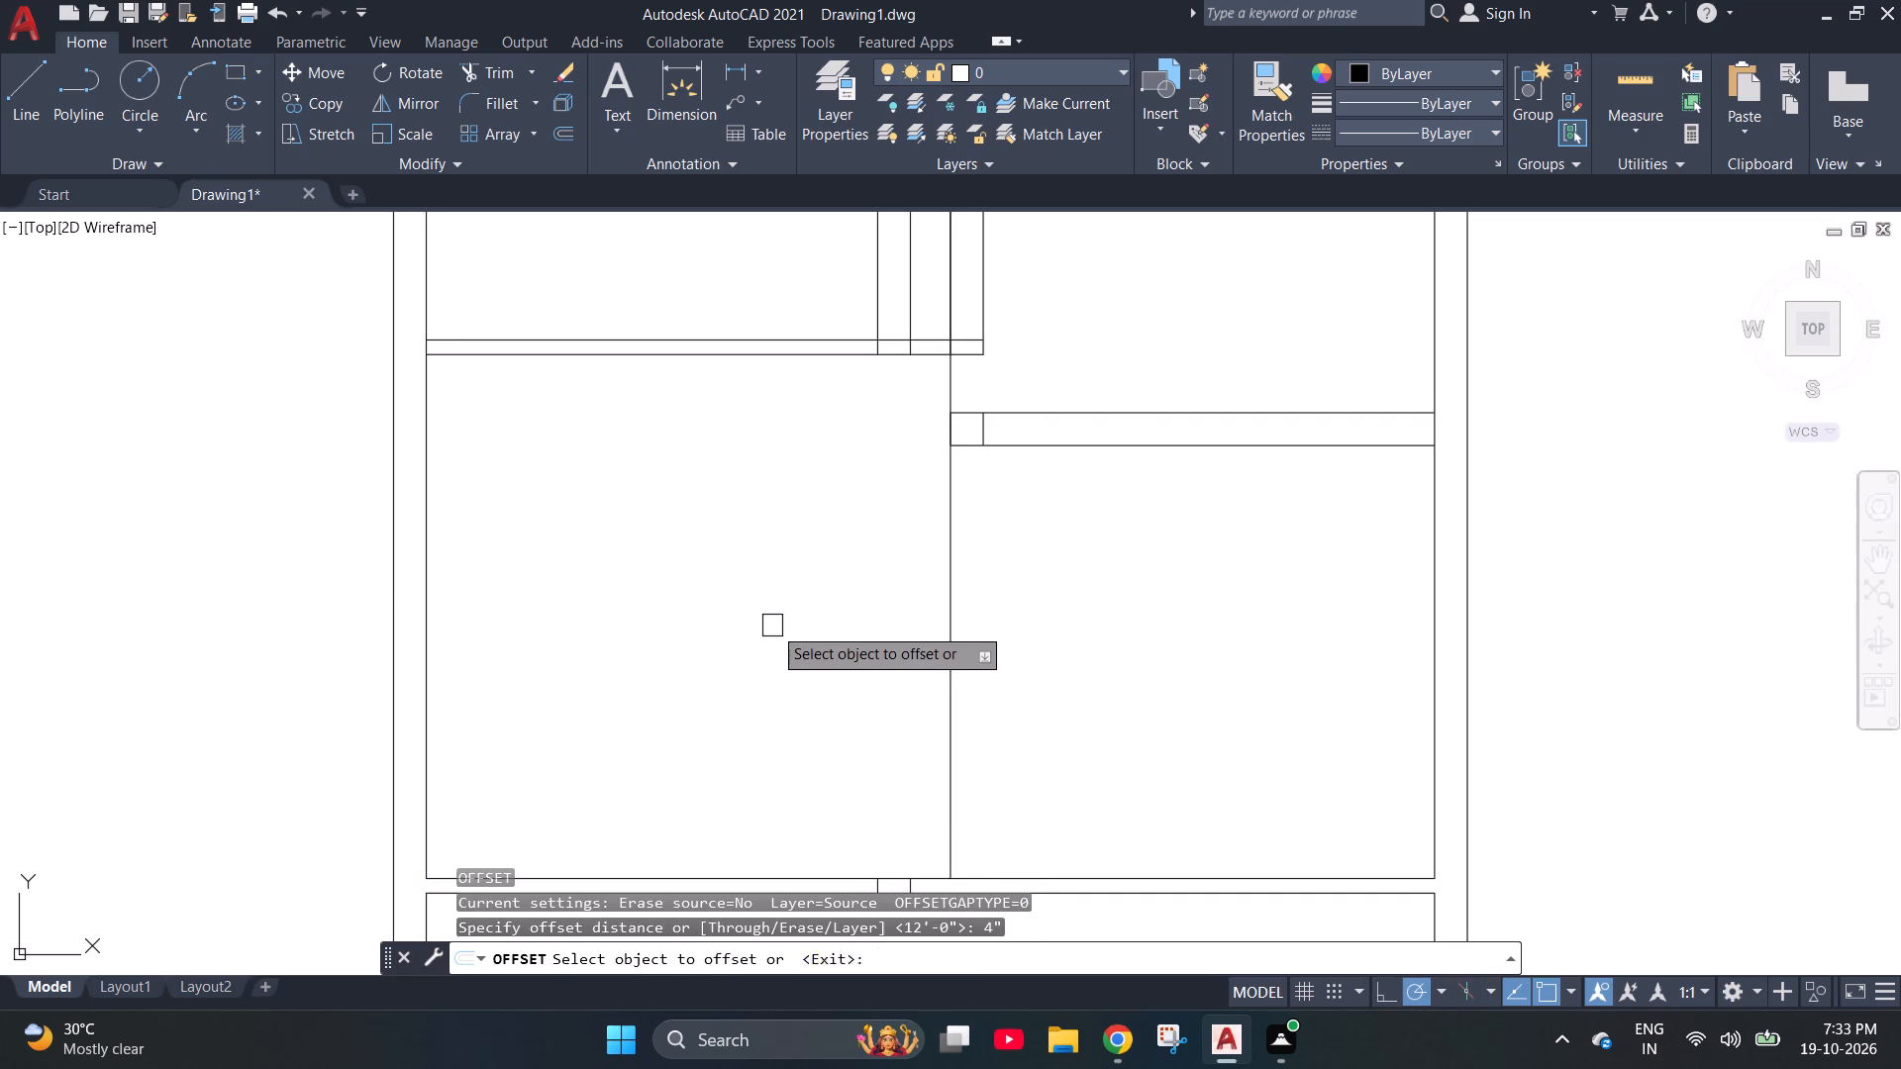
pyautogui.click(955, 611)
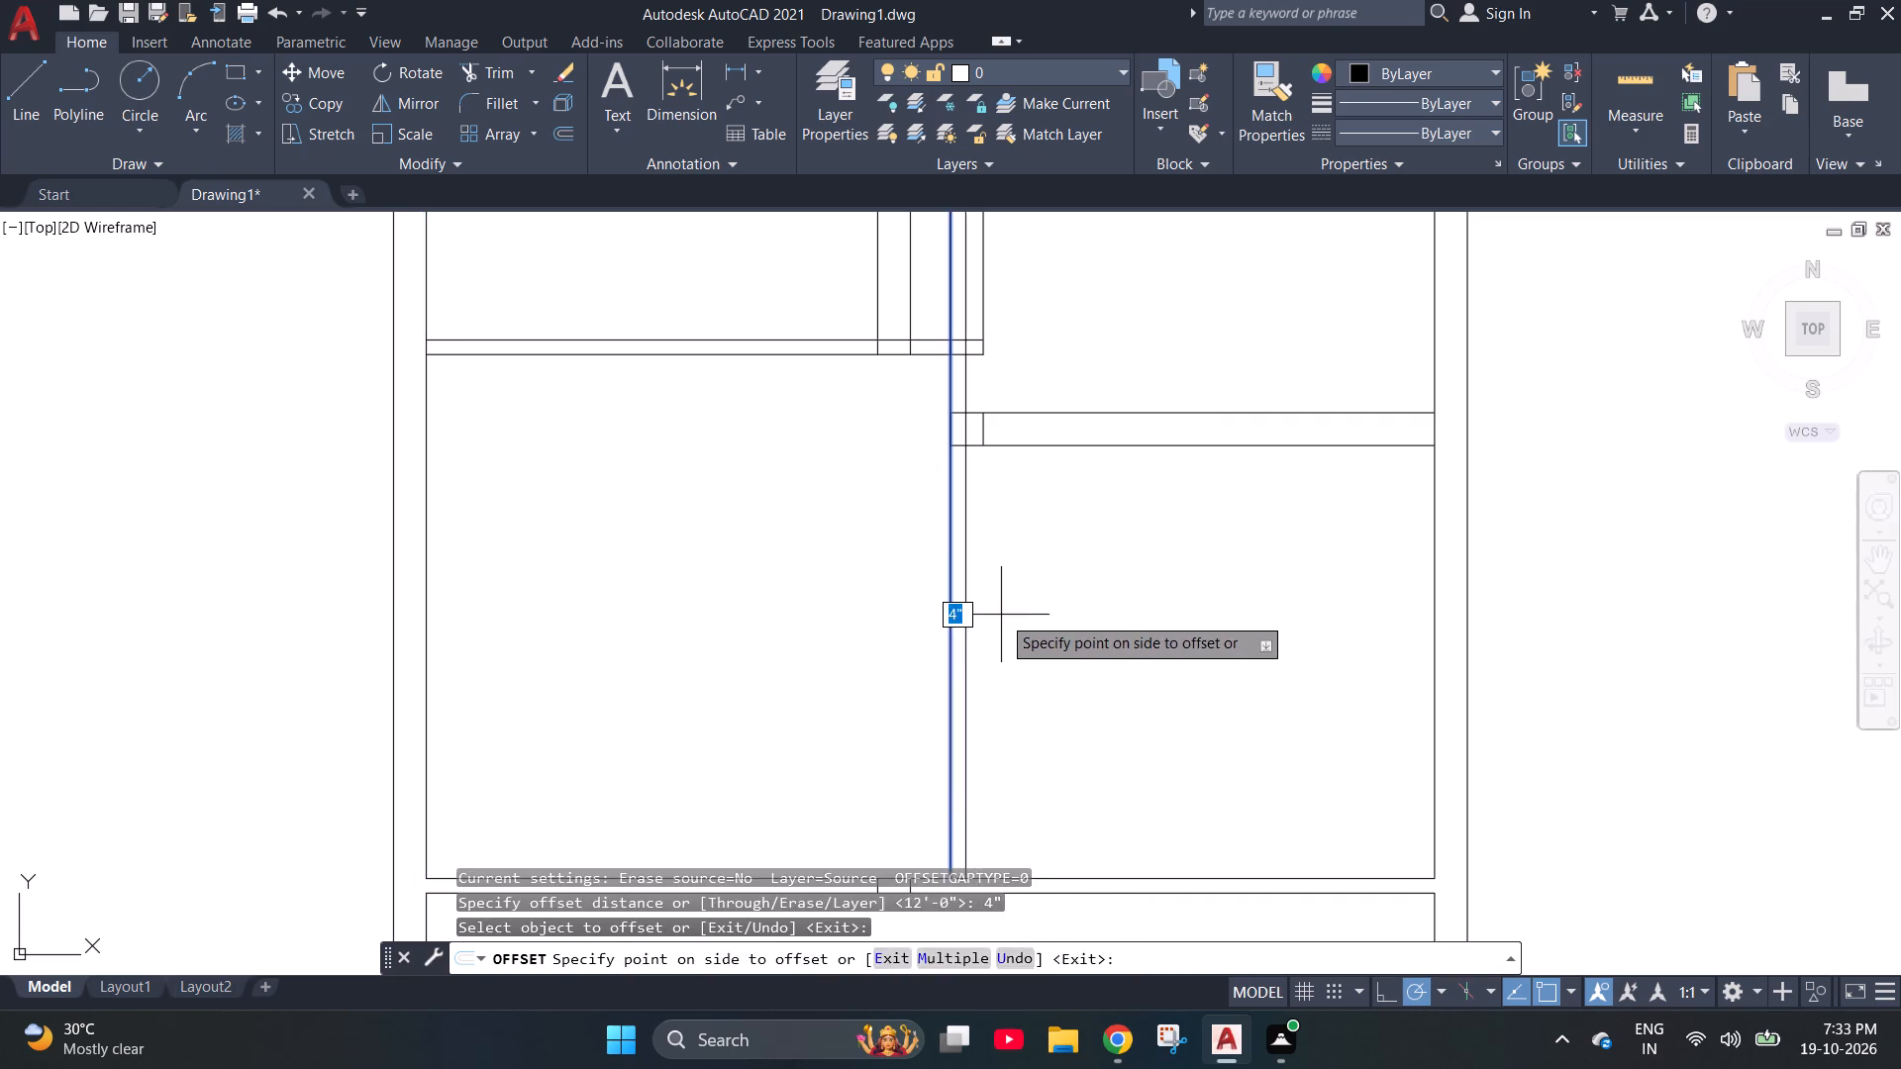
pyautogui.click(1001, 615)
pyautogui.press('Escape')
# Clean up the junction of the new 4" vertical partition and the upper-right horizontal partition by trimming the lines crossing inside it.
pyautogui.write('tr')
pyautogui.press('Return')
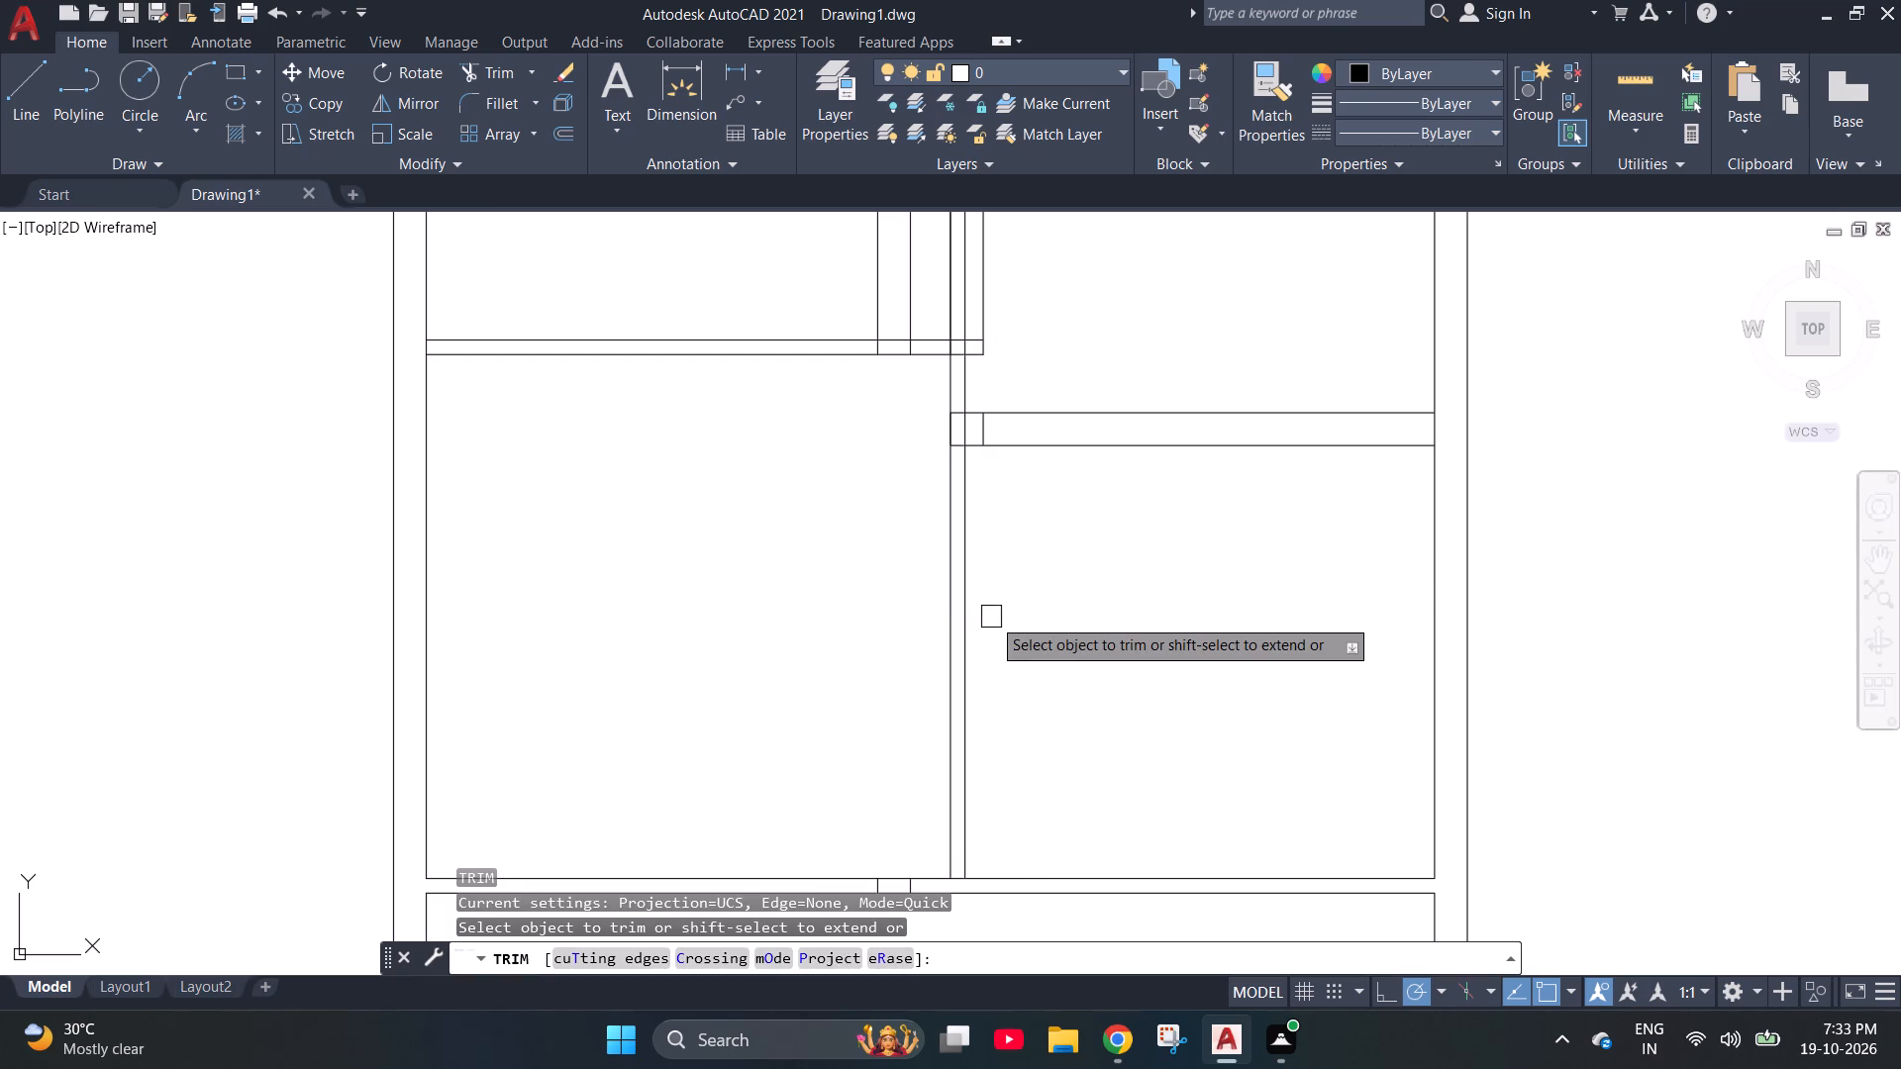
pyautogui.scroll(3, 997, 499)
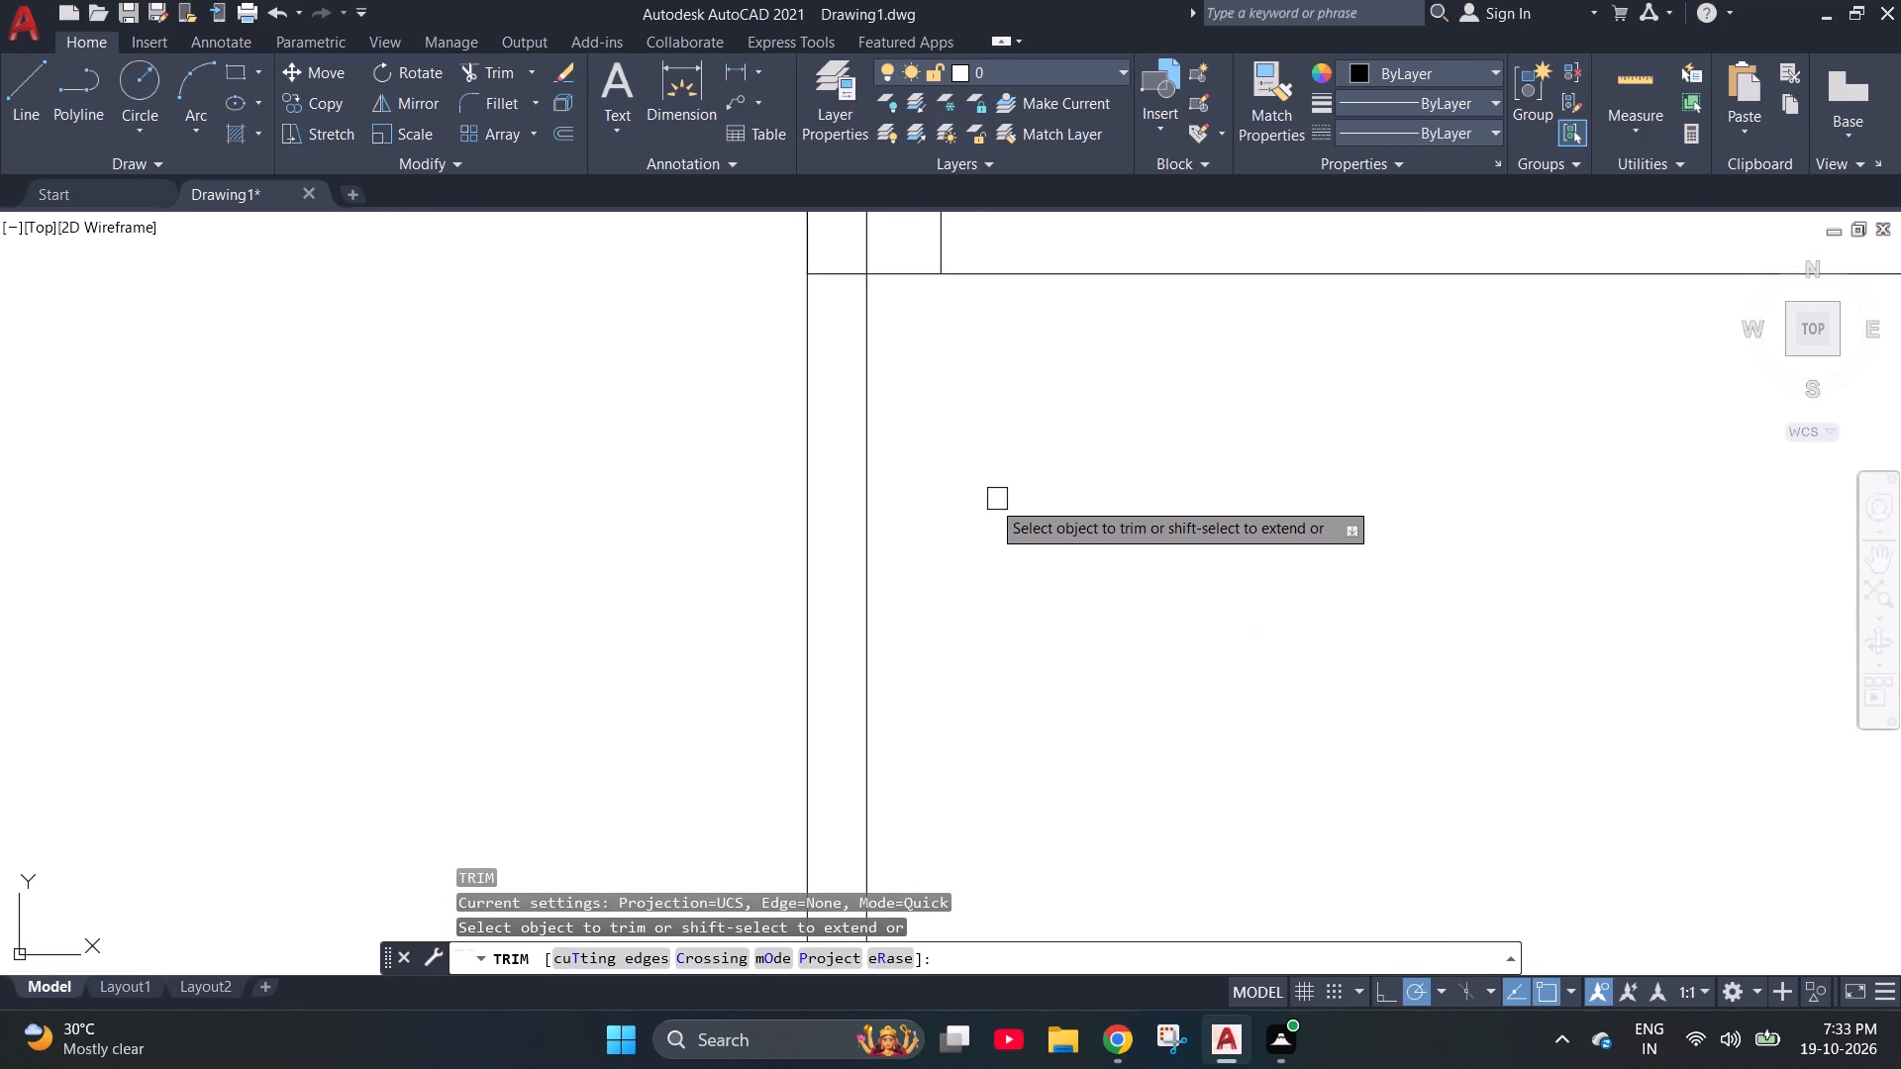
pyautogui.scroll(-2, 981, 385)
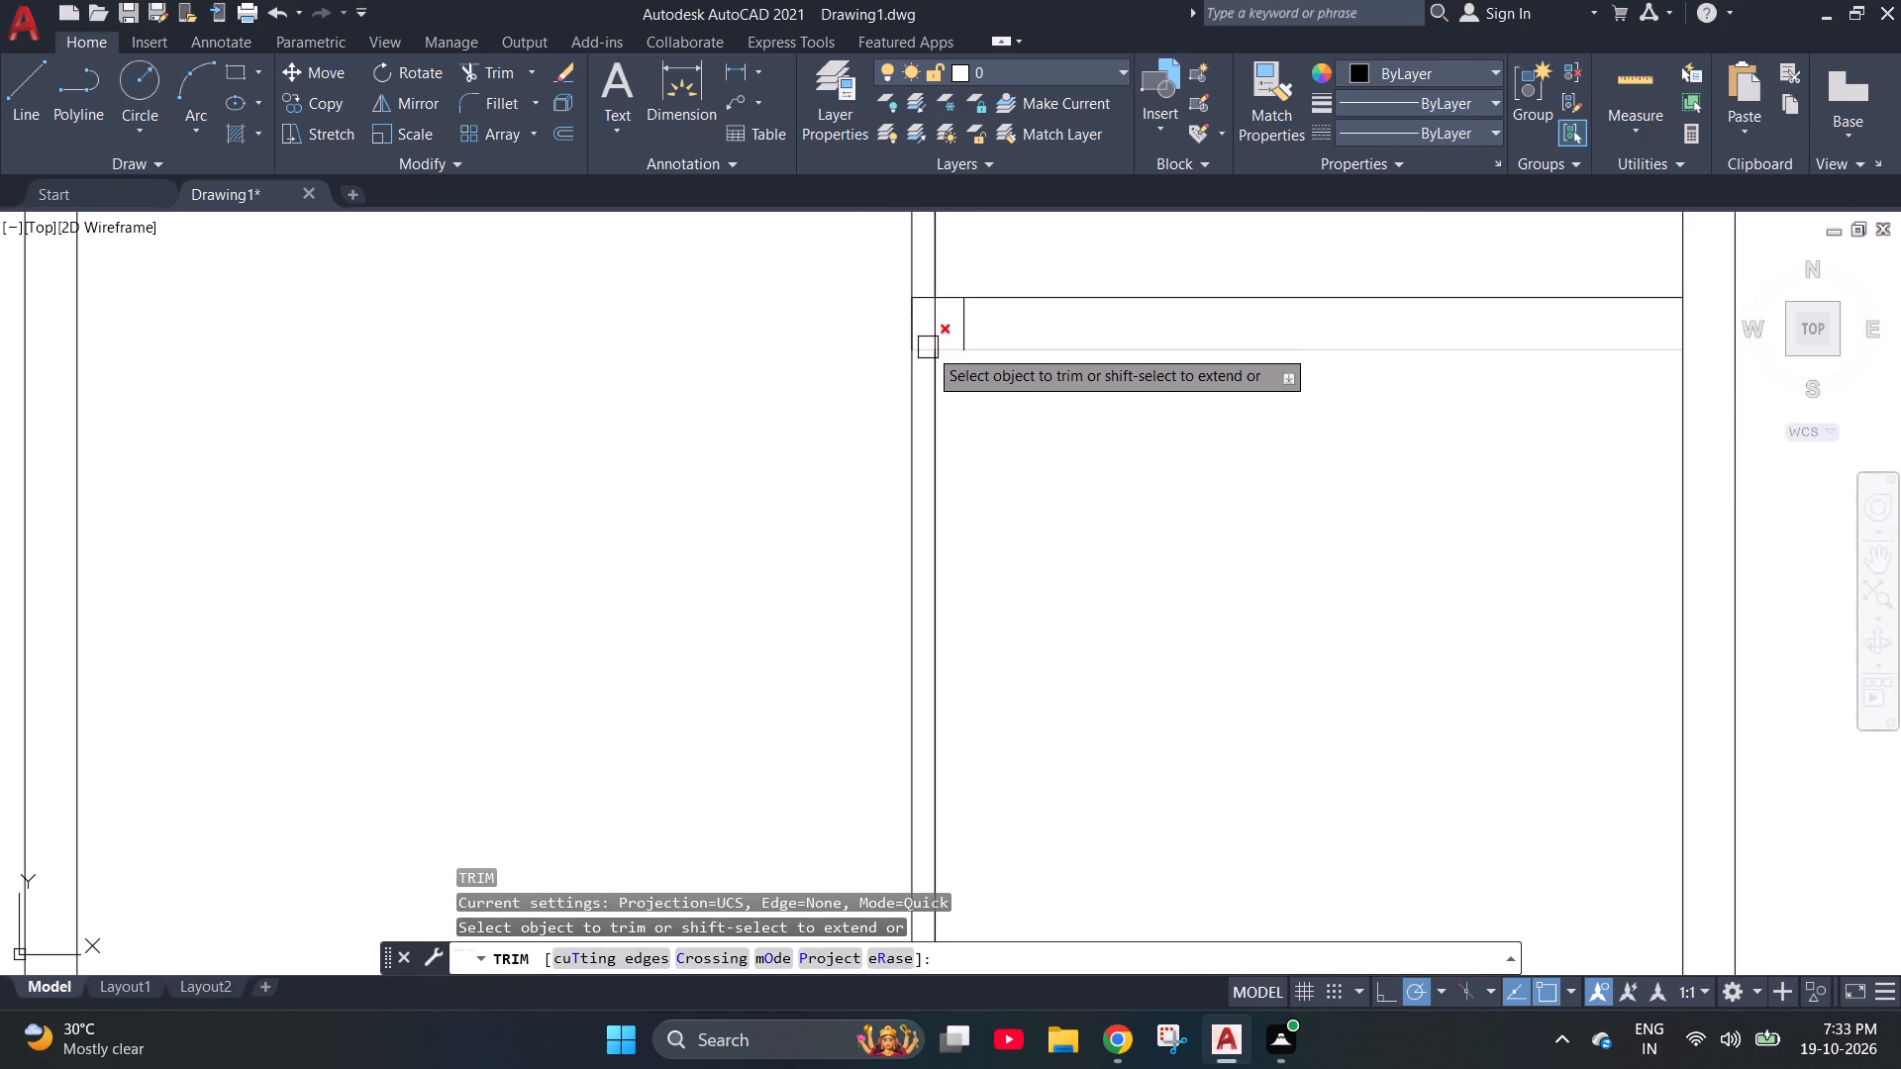
pyautogui.scroll(3, 915, 286)
pyautogui.click(938, 305)
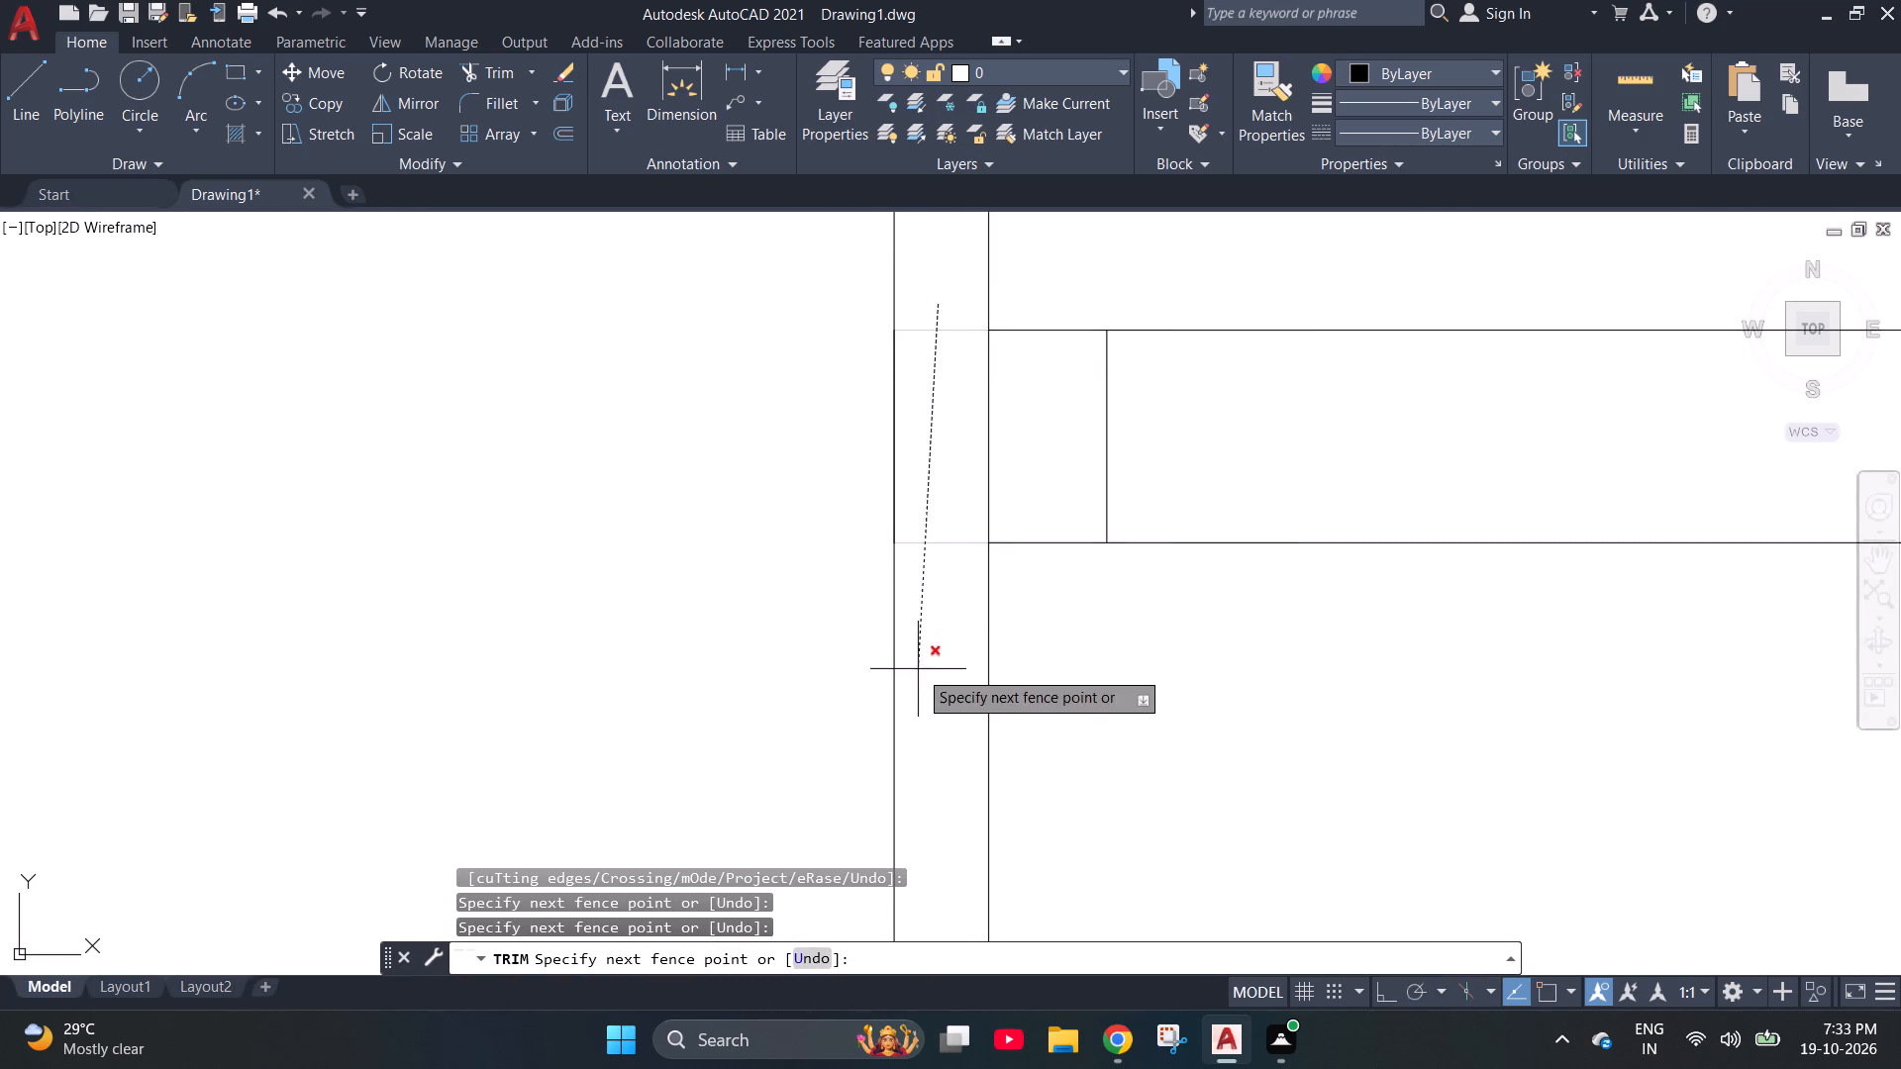
pyautogui.click(918, 669)
pyautogui.moveTo(967, 443); pyautogui.dragTo(1022, 431)
# Trim the right line of the new 4" partition above the upper-left horizontal partition.
pyautogui.scroll(-3, 973, 467)
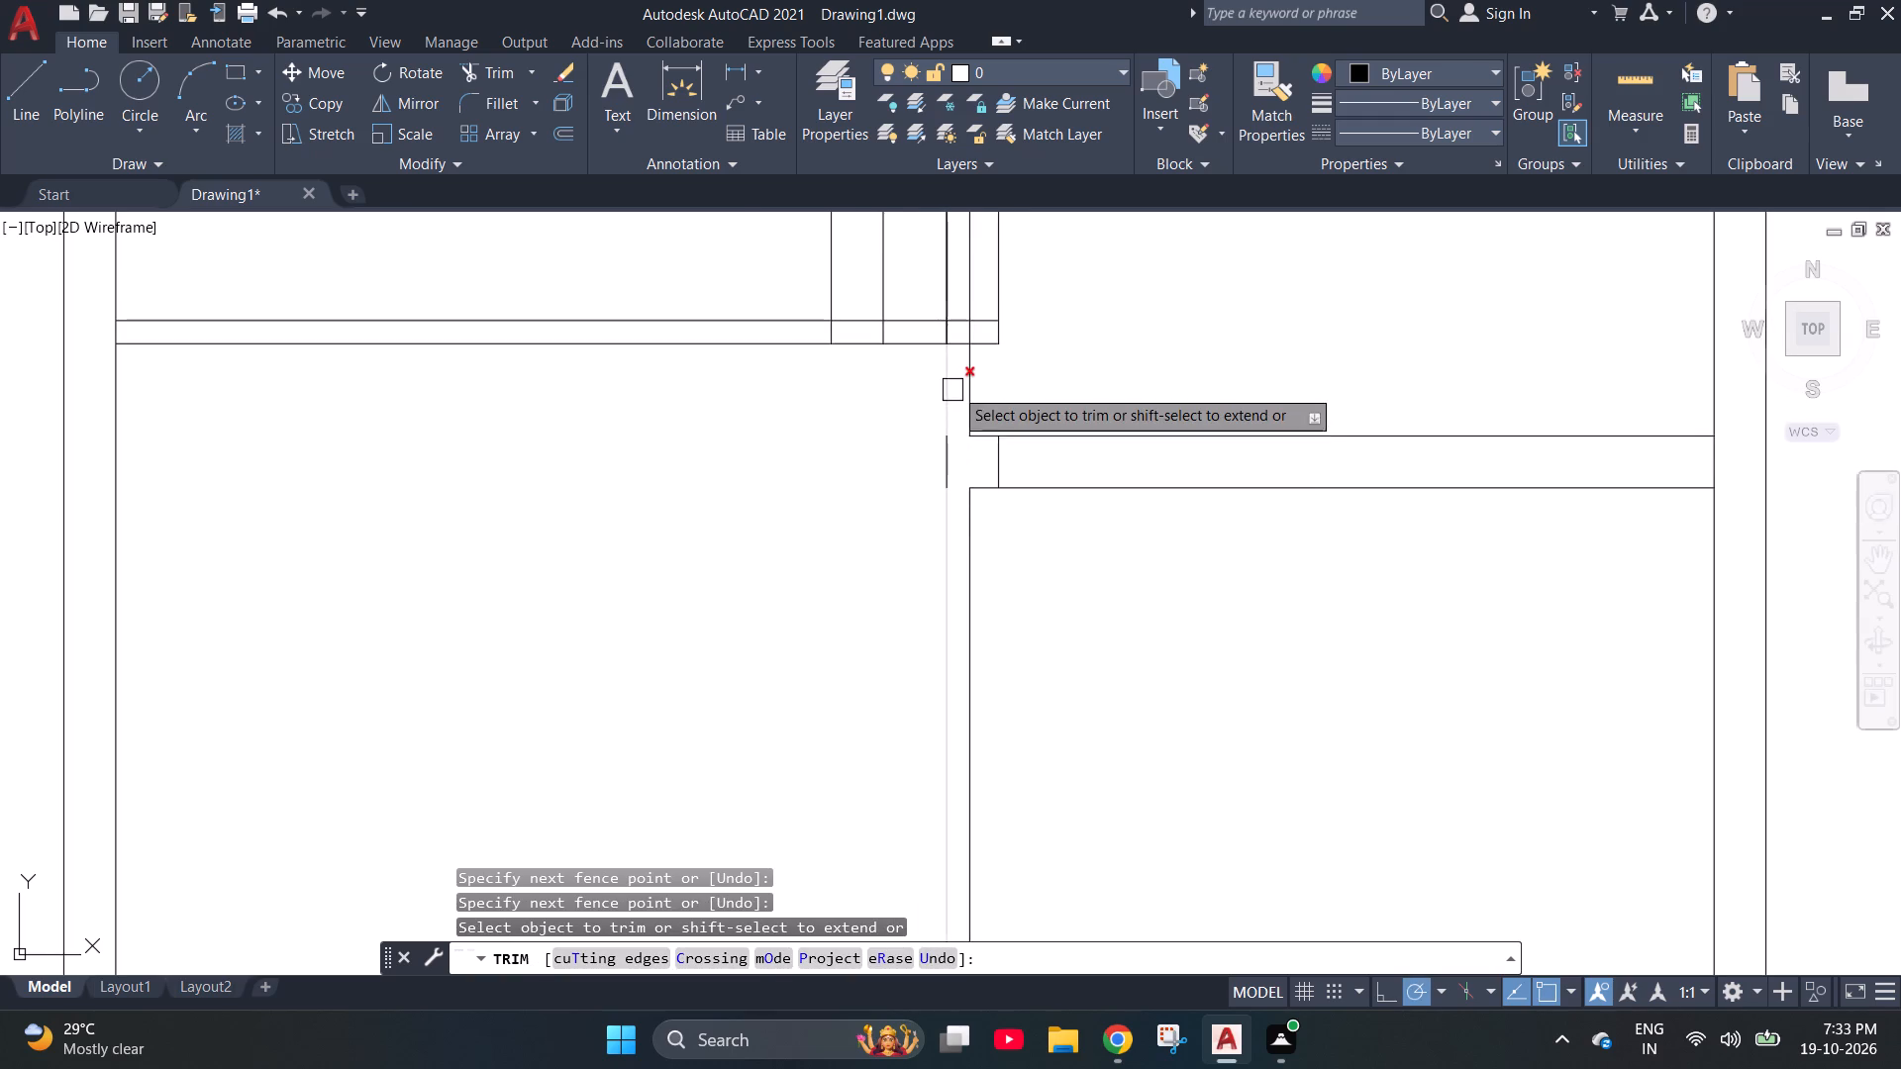
pyautogui.scroll(3, 967, 313)
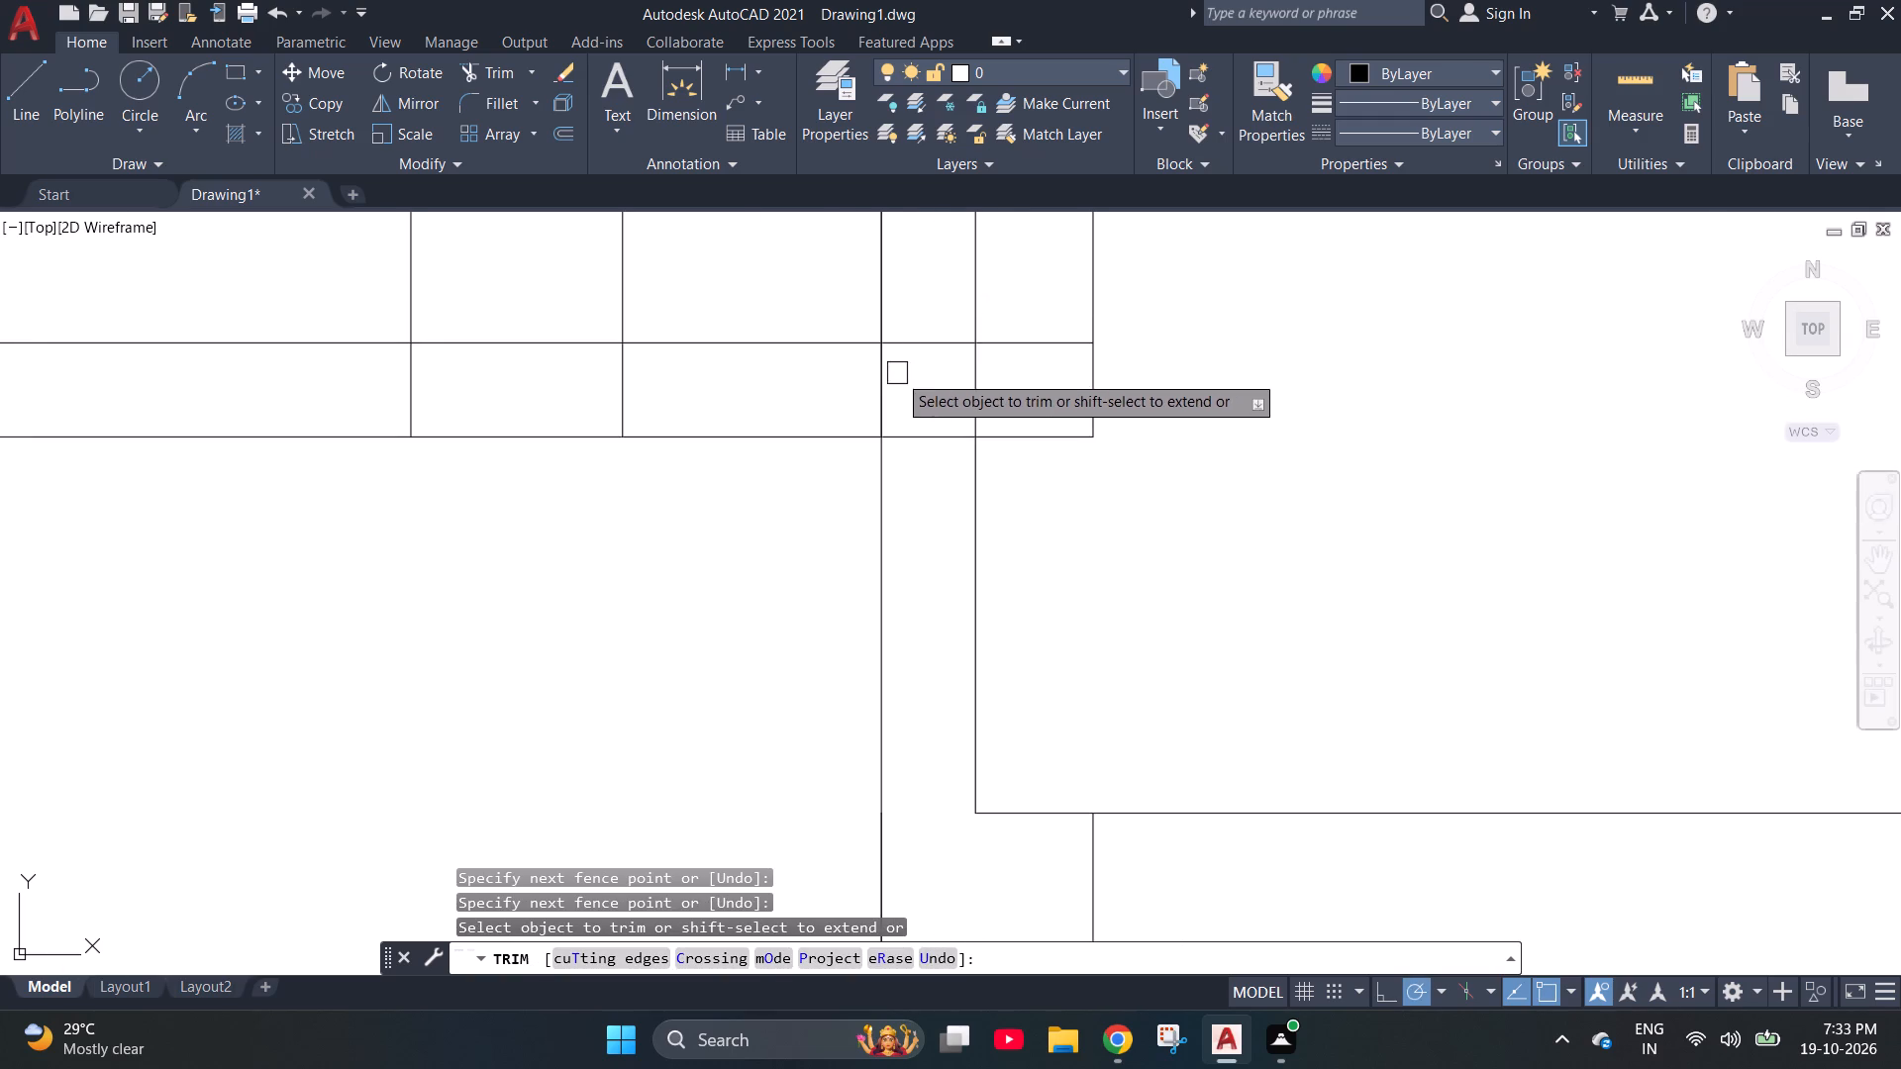
pyautogui.scroll(-5, 905, 370)
pyautogui.scroll(2, 909, 321)
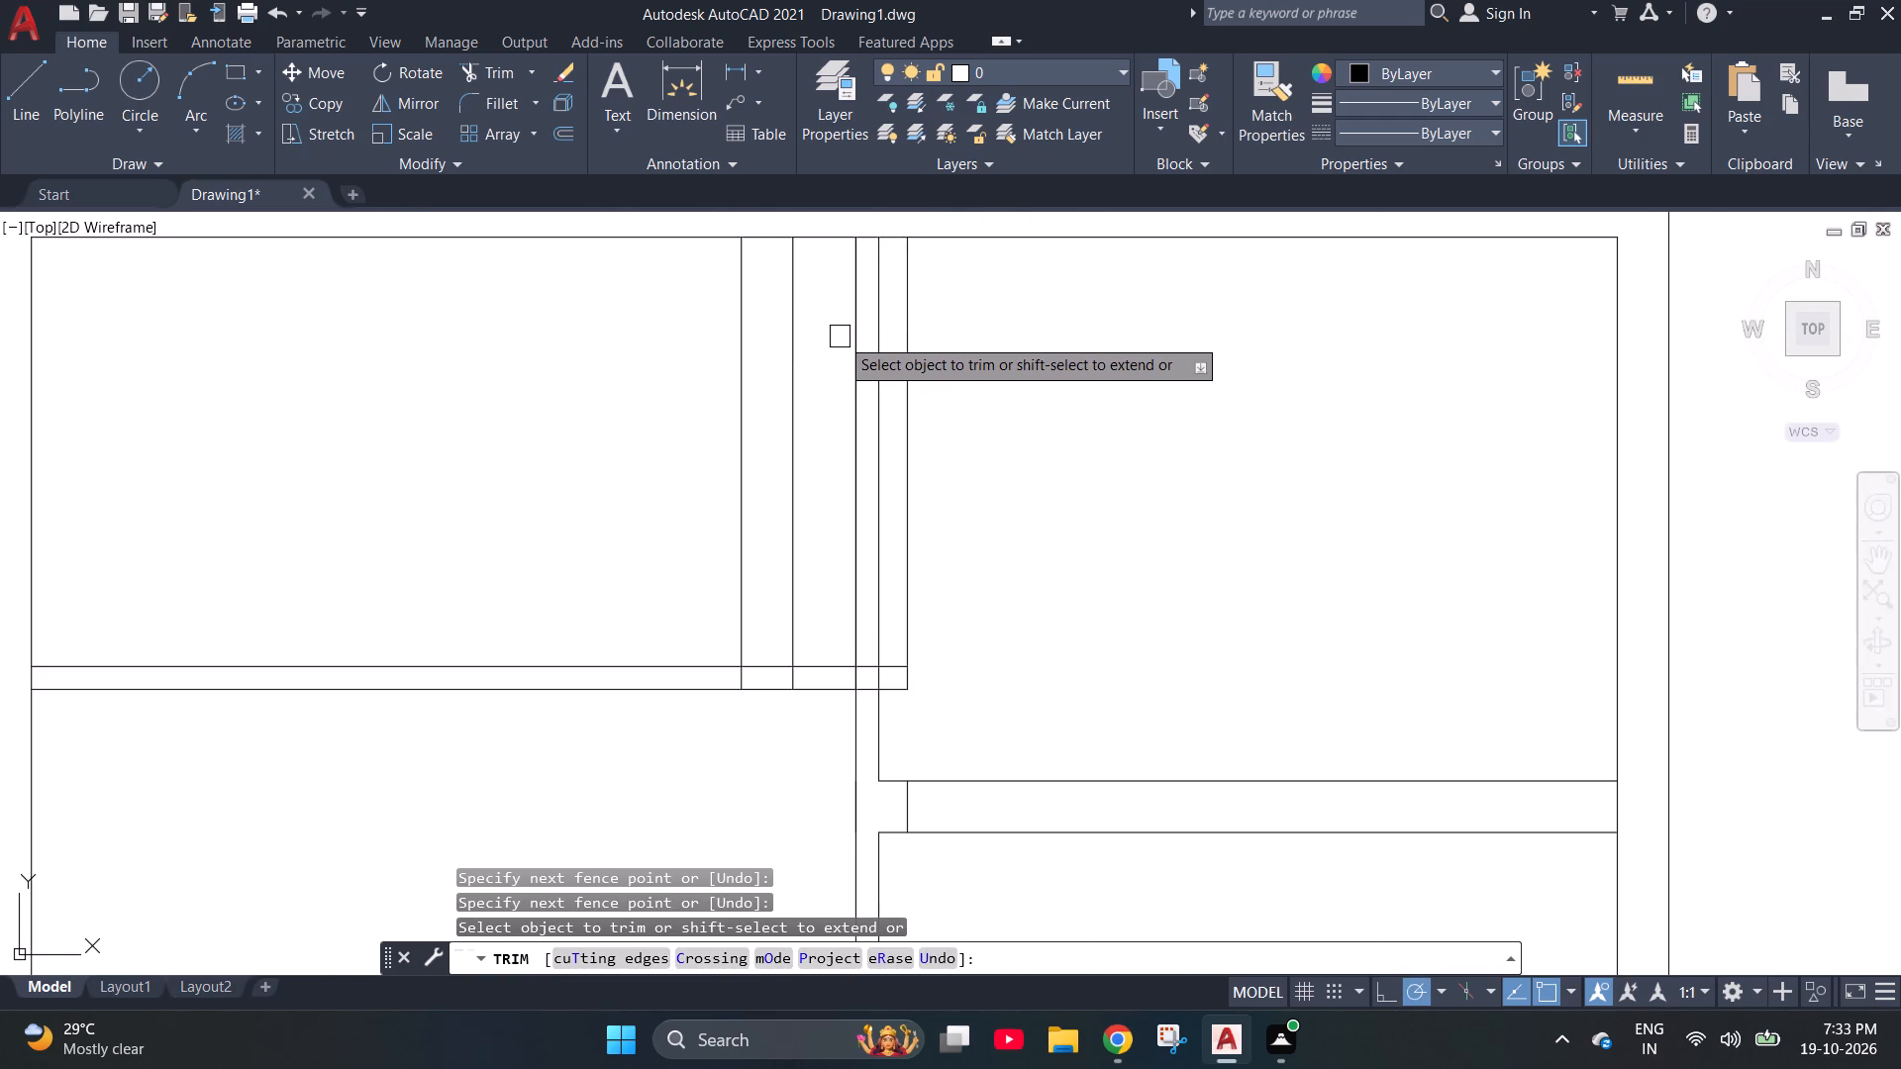
pyautogui.click(875, 409)
# Trim away the old left-hand vertical partition above the upper-left horizontal partition, including its leftover pieces inside that partition.
pyautogui.moveTo(808, 421); pyautogui.dragTo(659, 420)
pyautogui.scroll(-2, 637, 434)
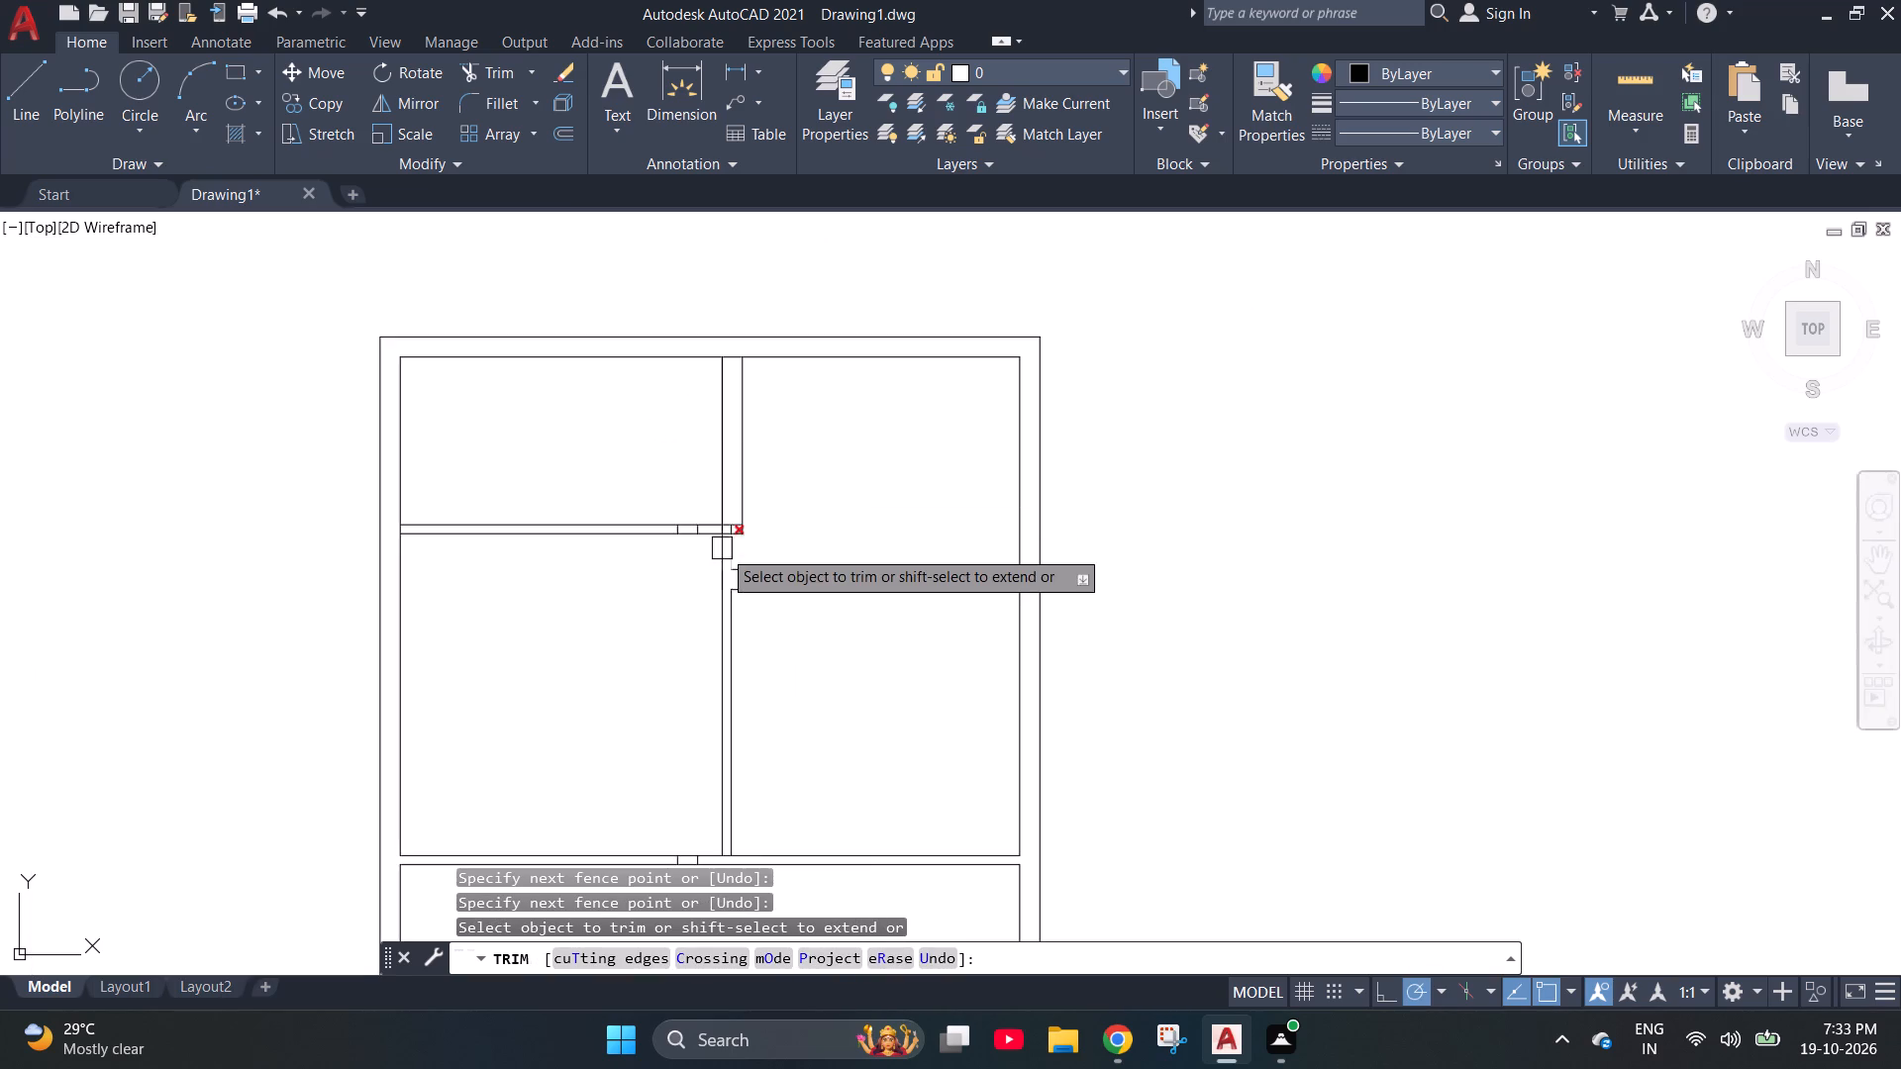
pyautogui.scroll(4, 705, 540)
pyautogui.moveTo(707, 473); pyautogui.dragTo(352, 456)
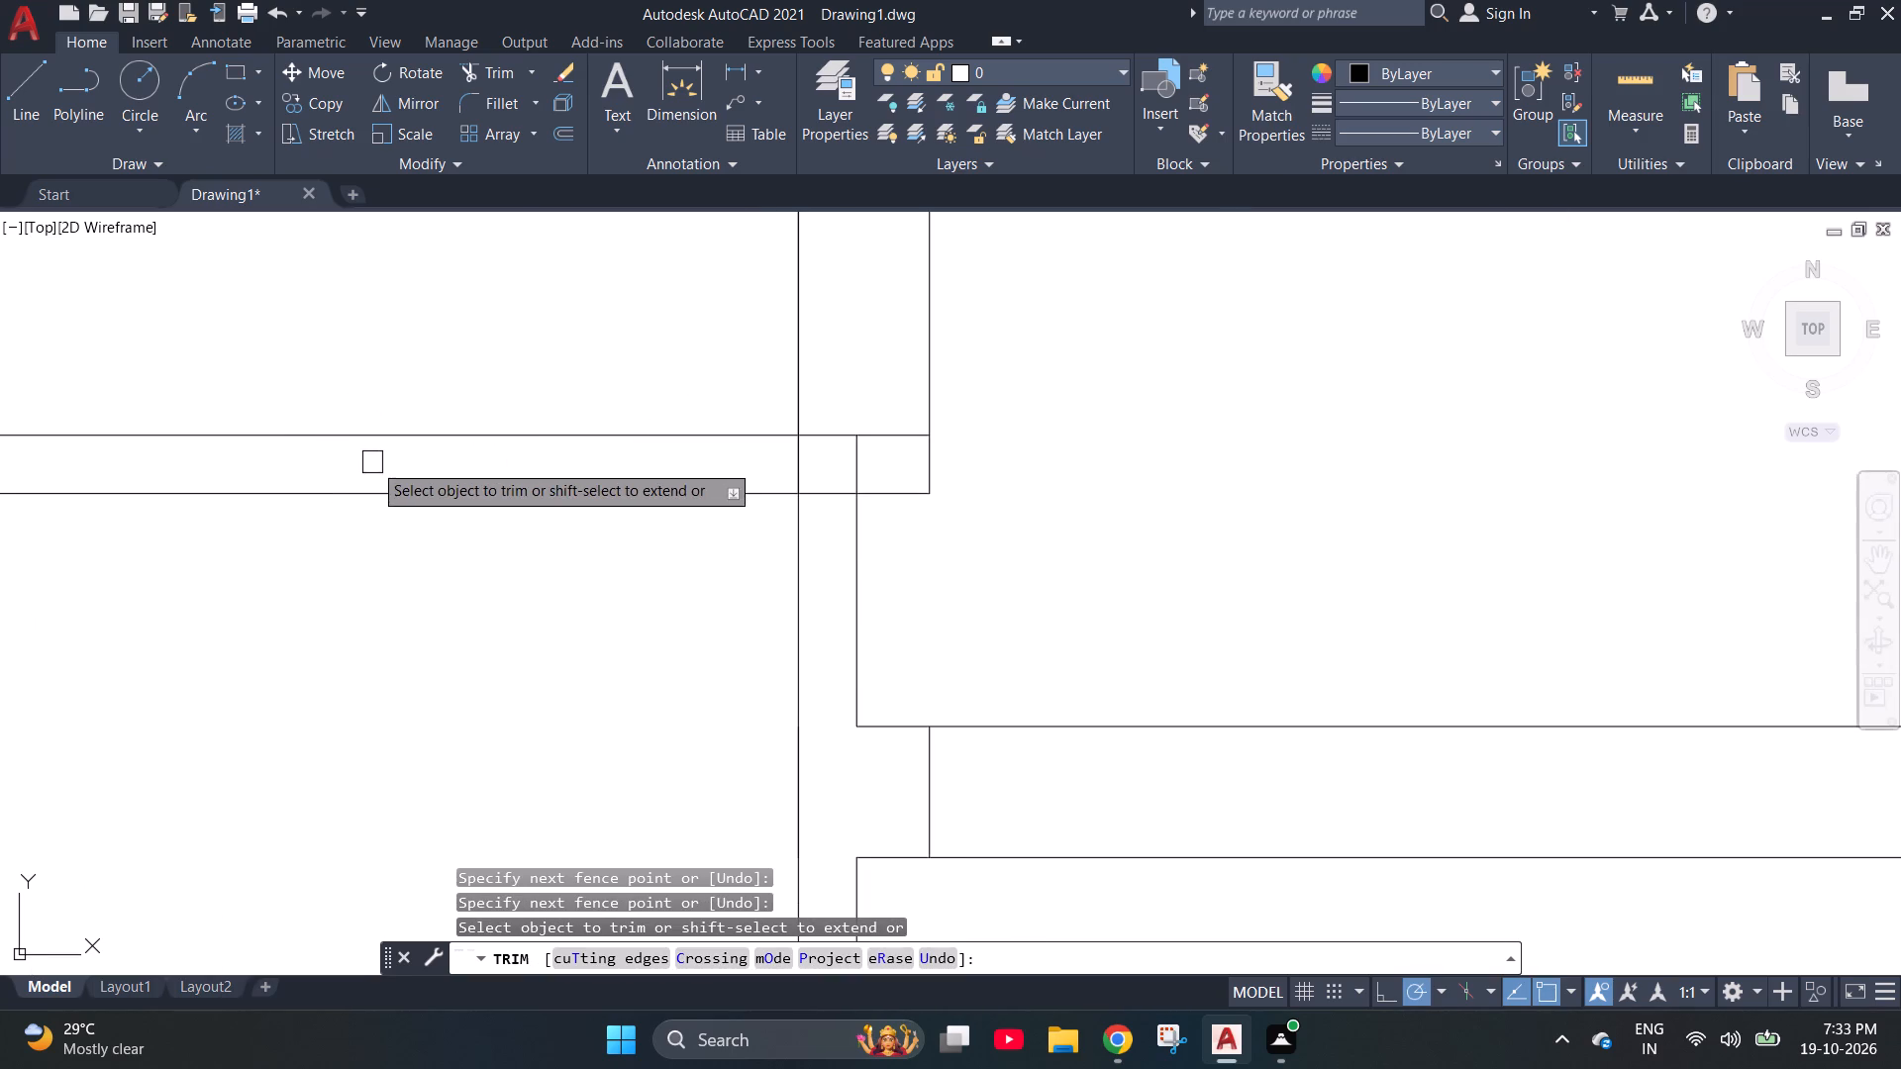
pyautogui.scroll(-1, 376, 462)
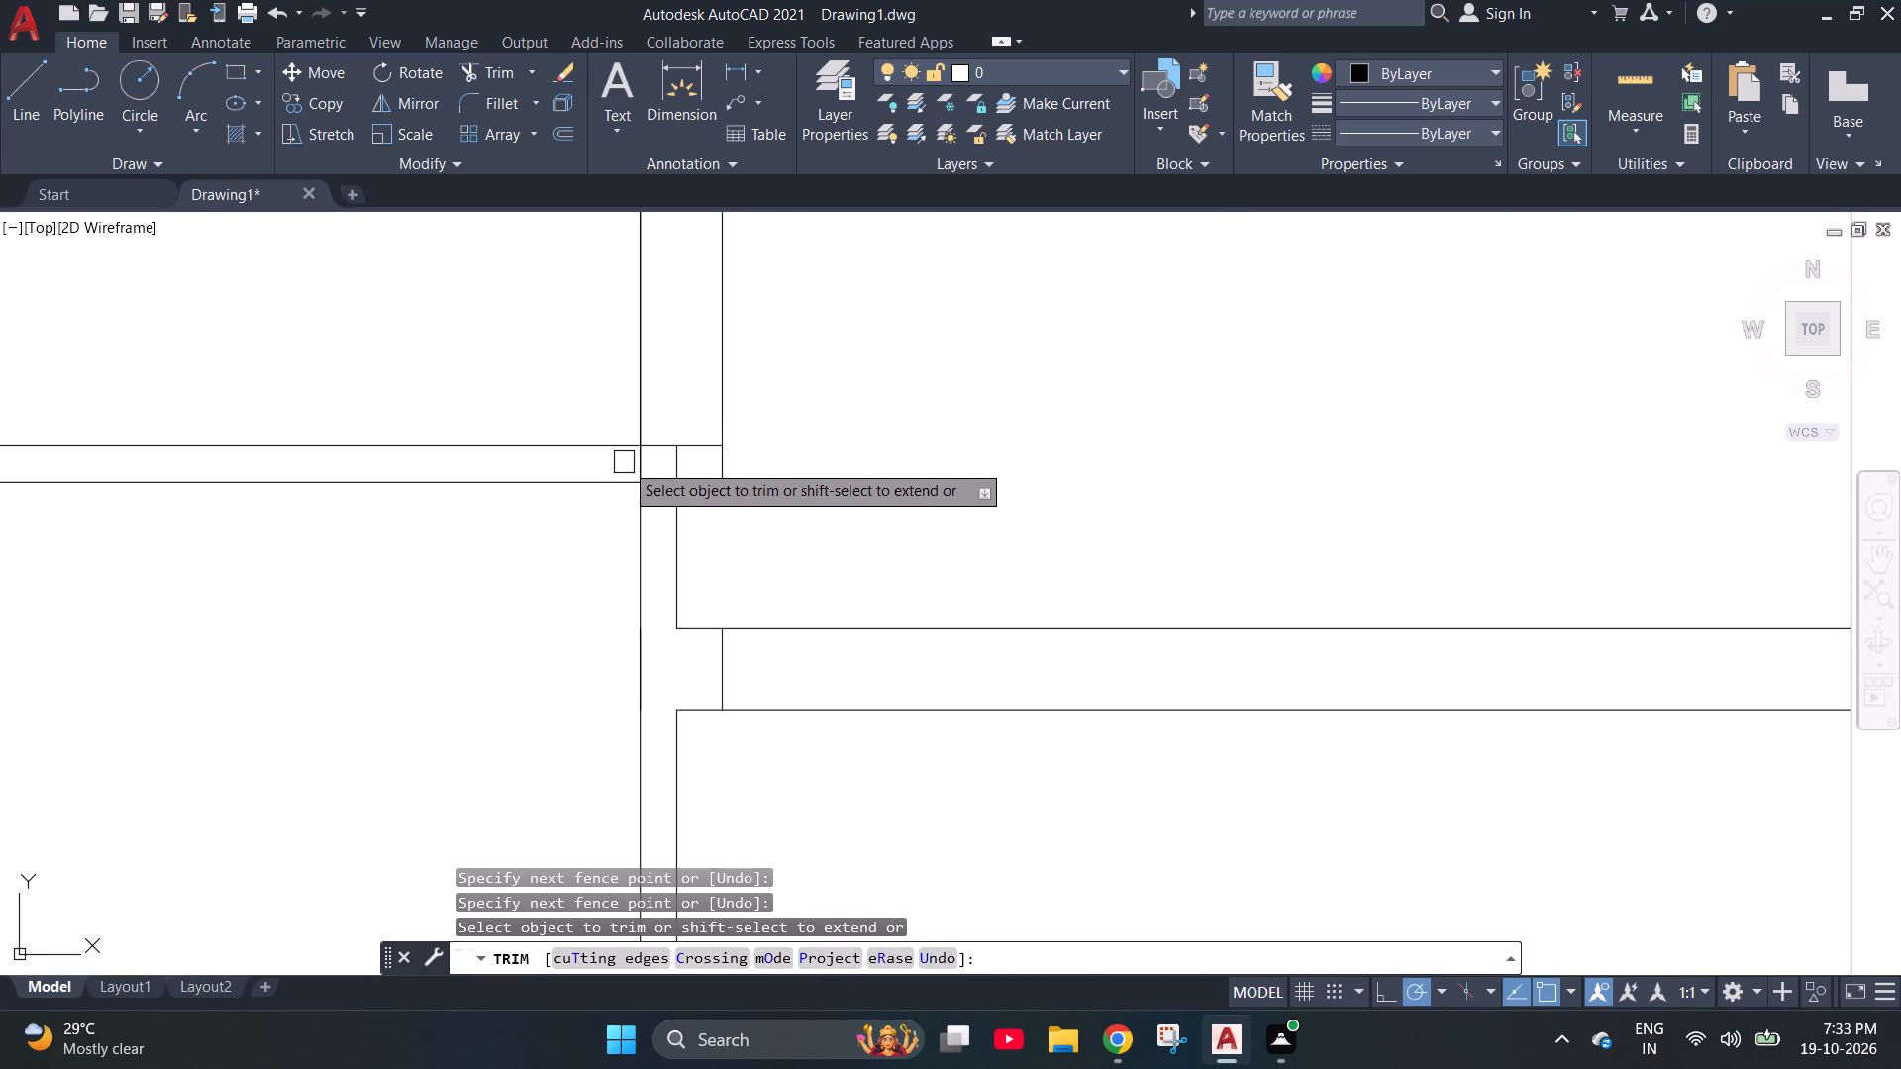
# Trim the leftover piece of the 4" partition's right line inside the upper-left horizontal partition.
pyautogui.scroll(2, 699, 461)
pyautogui.click(641, 472)
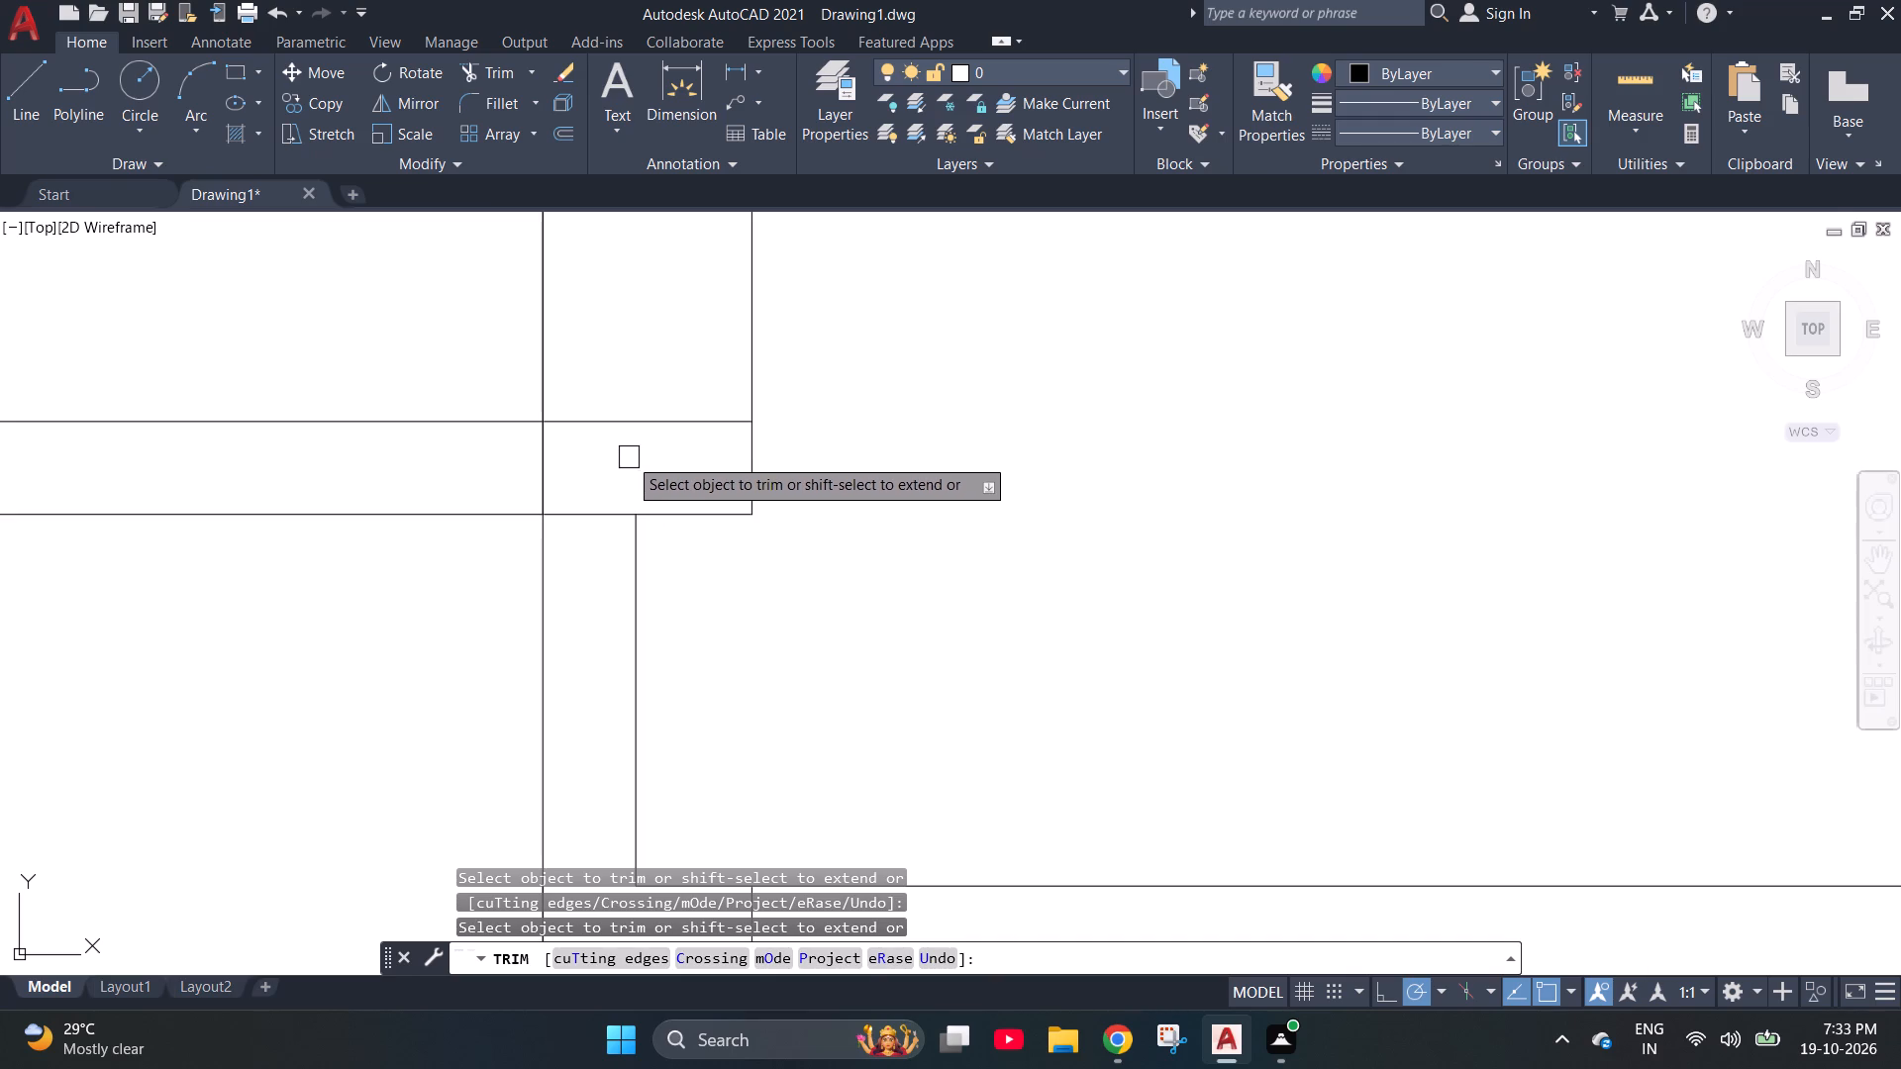
# Clean up the junction at the lower end of the 4" vertical partition by trimming the lines crossing it and the horizontal partition.
pyautogui.scroll(-2, 621, 438)
pyautogui.scroll(-2, 726, 534)
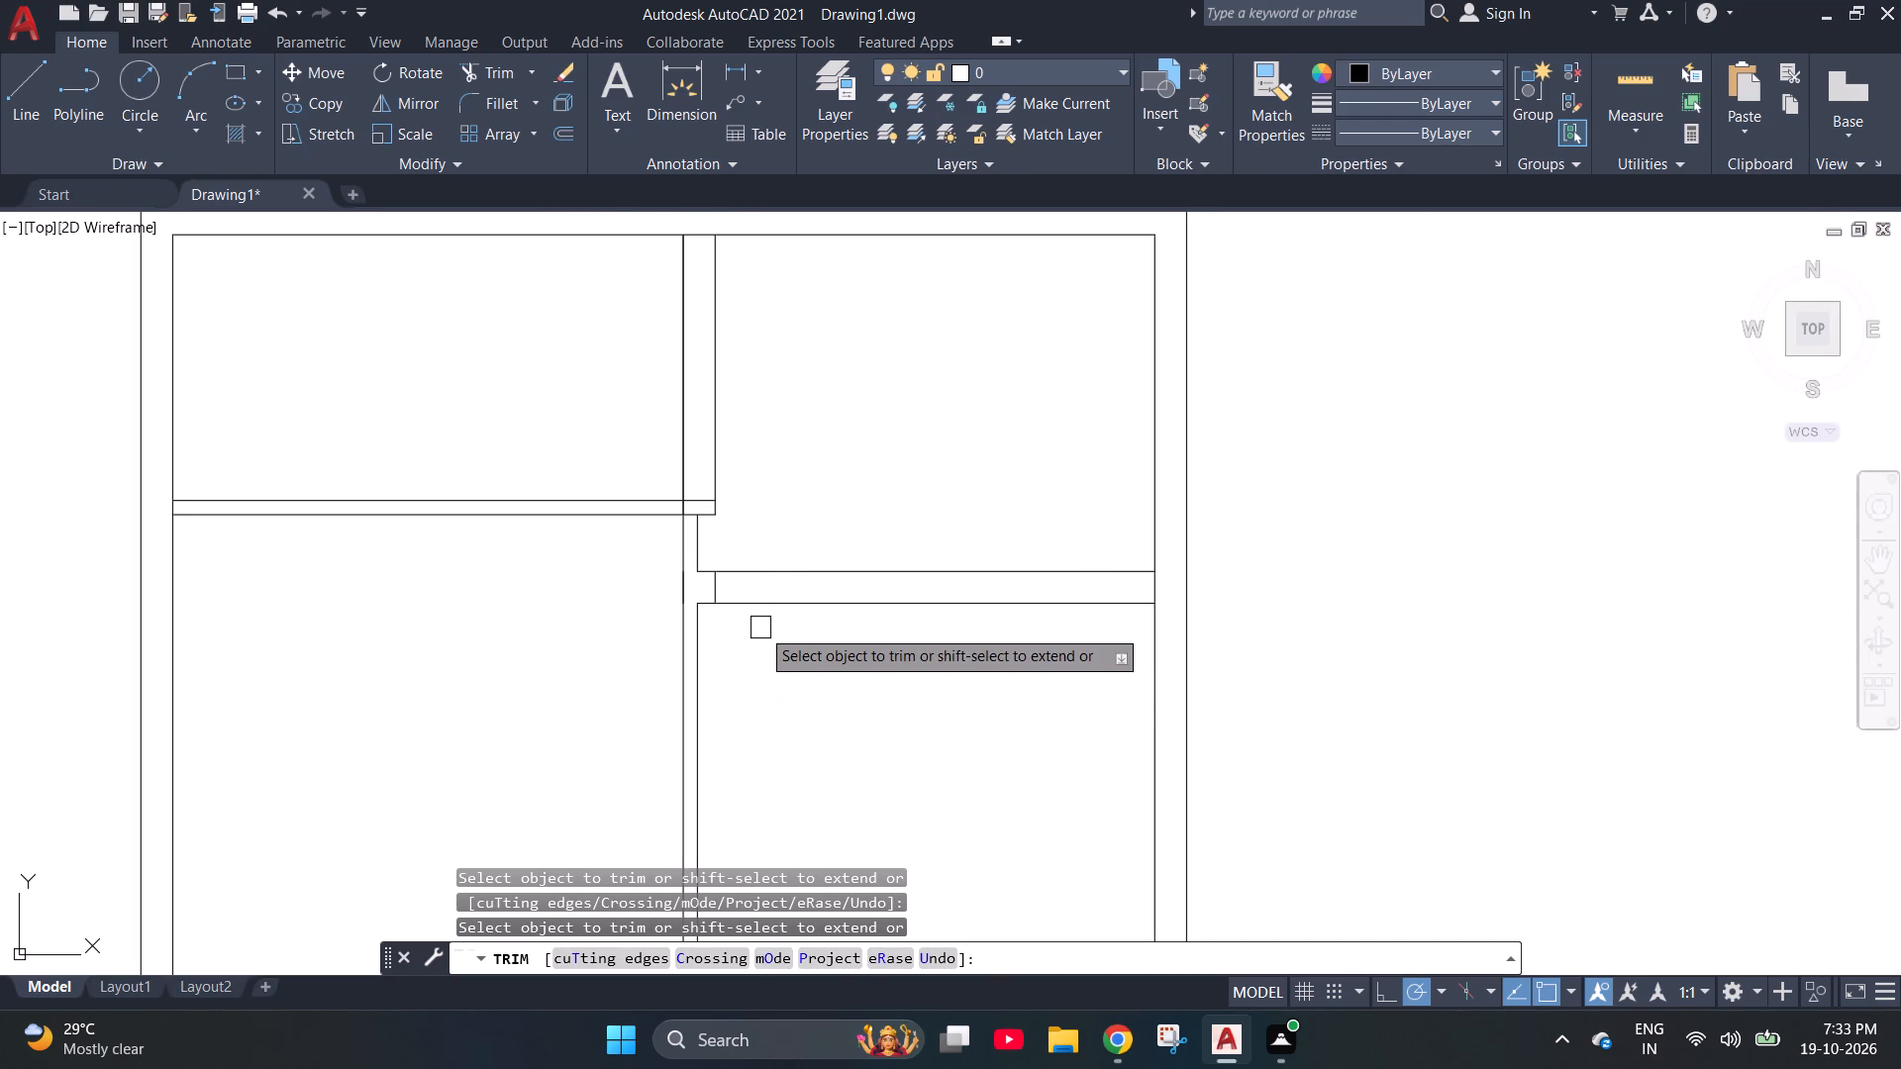
pyautogui.scroll(-2, 759, 622)
pyautogui.scroll(4, 718, 793)
pyautogui.scroll(3, 638, 713)
pyautogui.moveTo(847, 741); pyautogui.dragTo(221, 742)
pyautogui.scroll(-2, 583, 671)
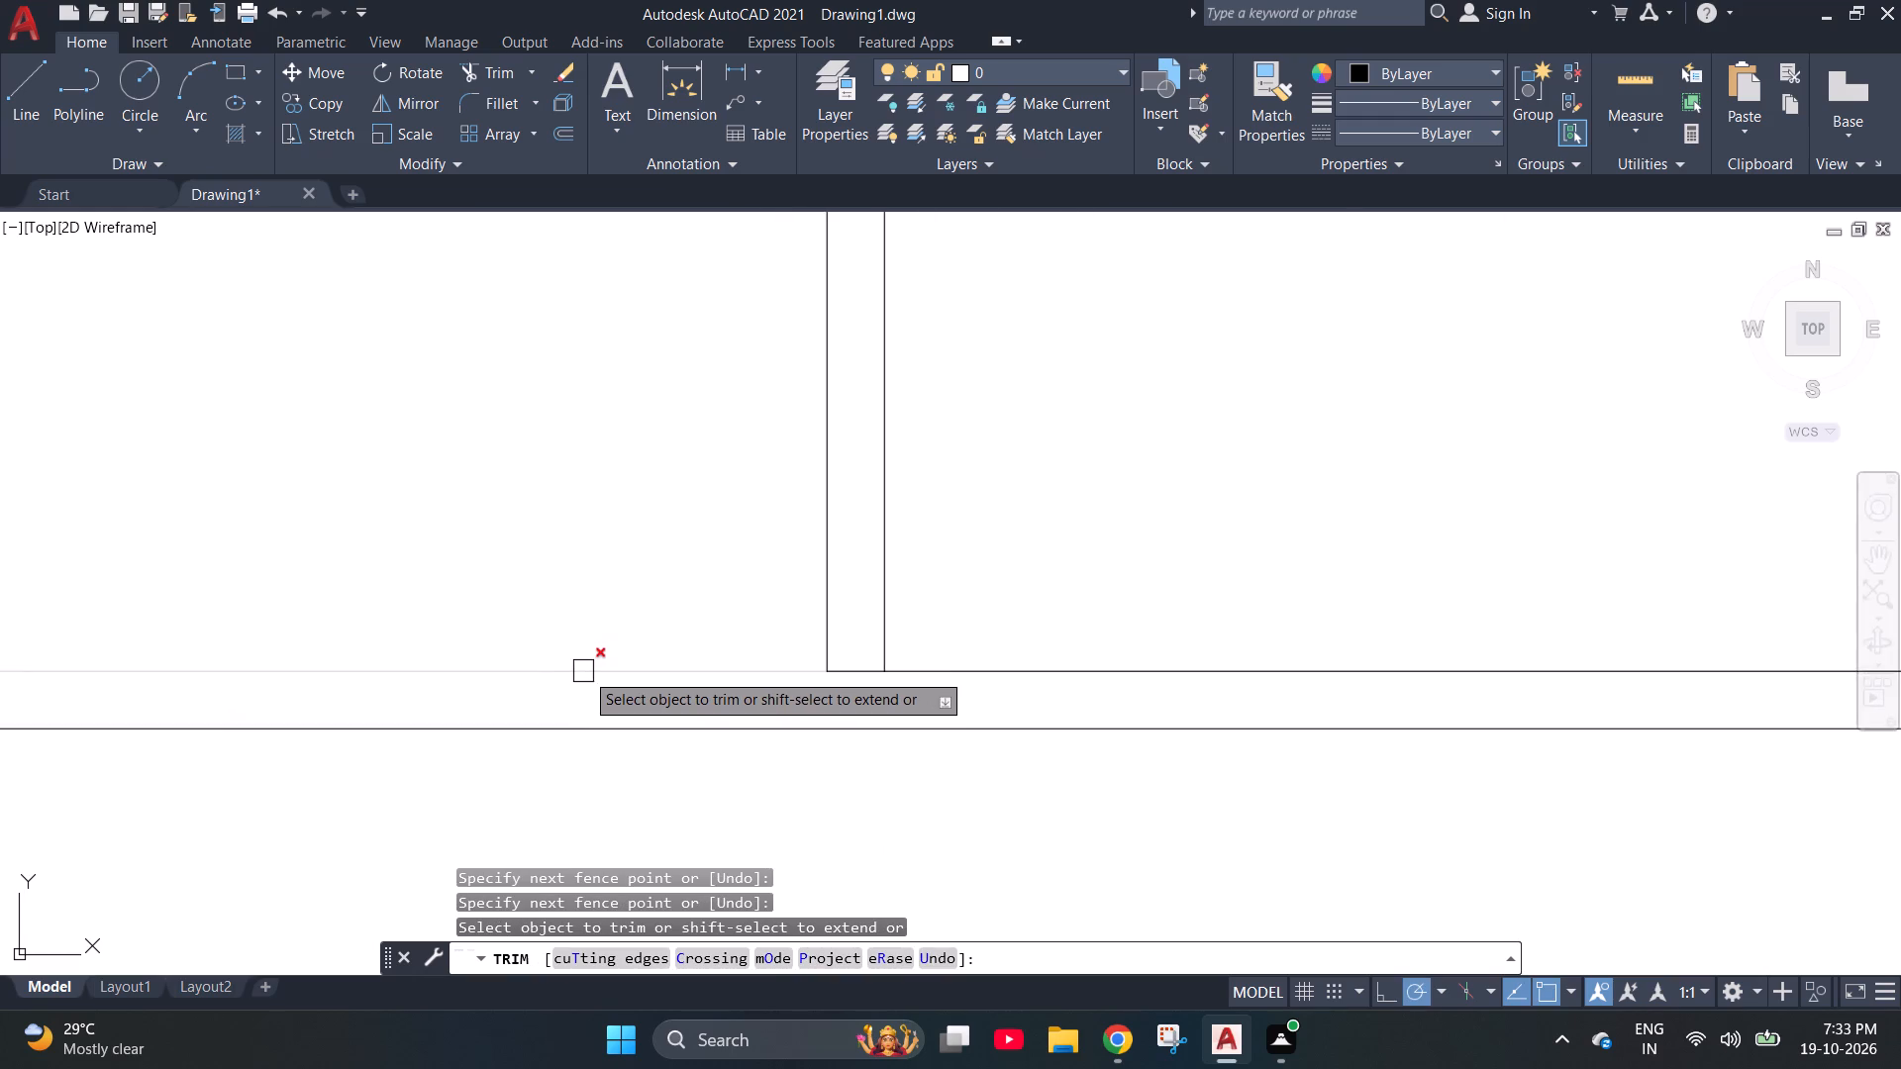
pyautogui.scroll(-2, 584, 671)
pyautogui.scroll(3, 679, 675)
pyautogui.click(691, 678)
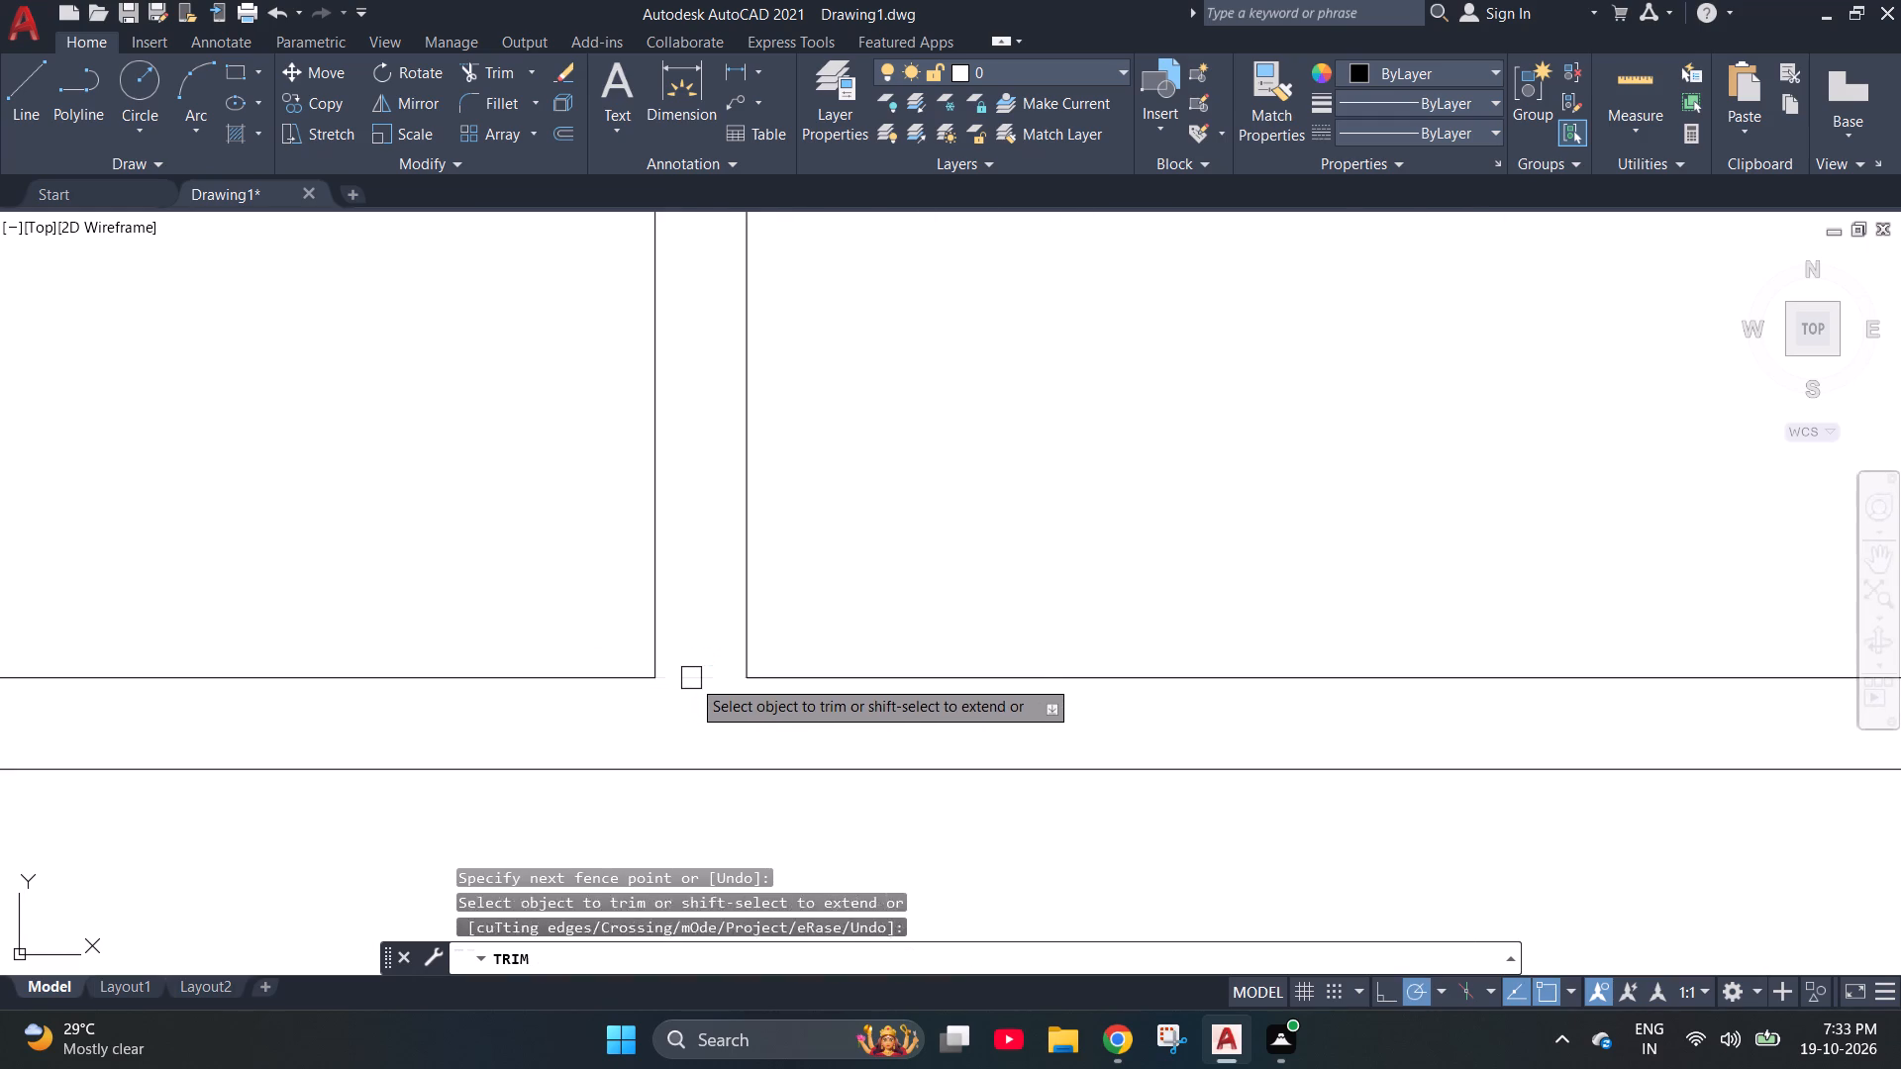
# Measure the length of the right outer wall with Quick Measure.
pyautogui.scroll(-3, 604, 555)
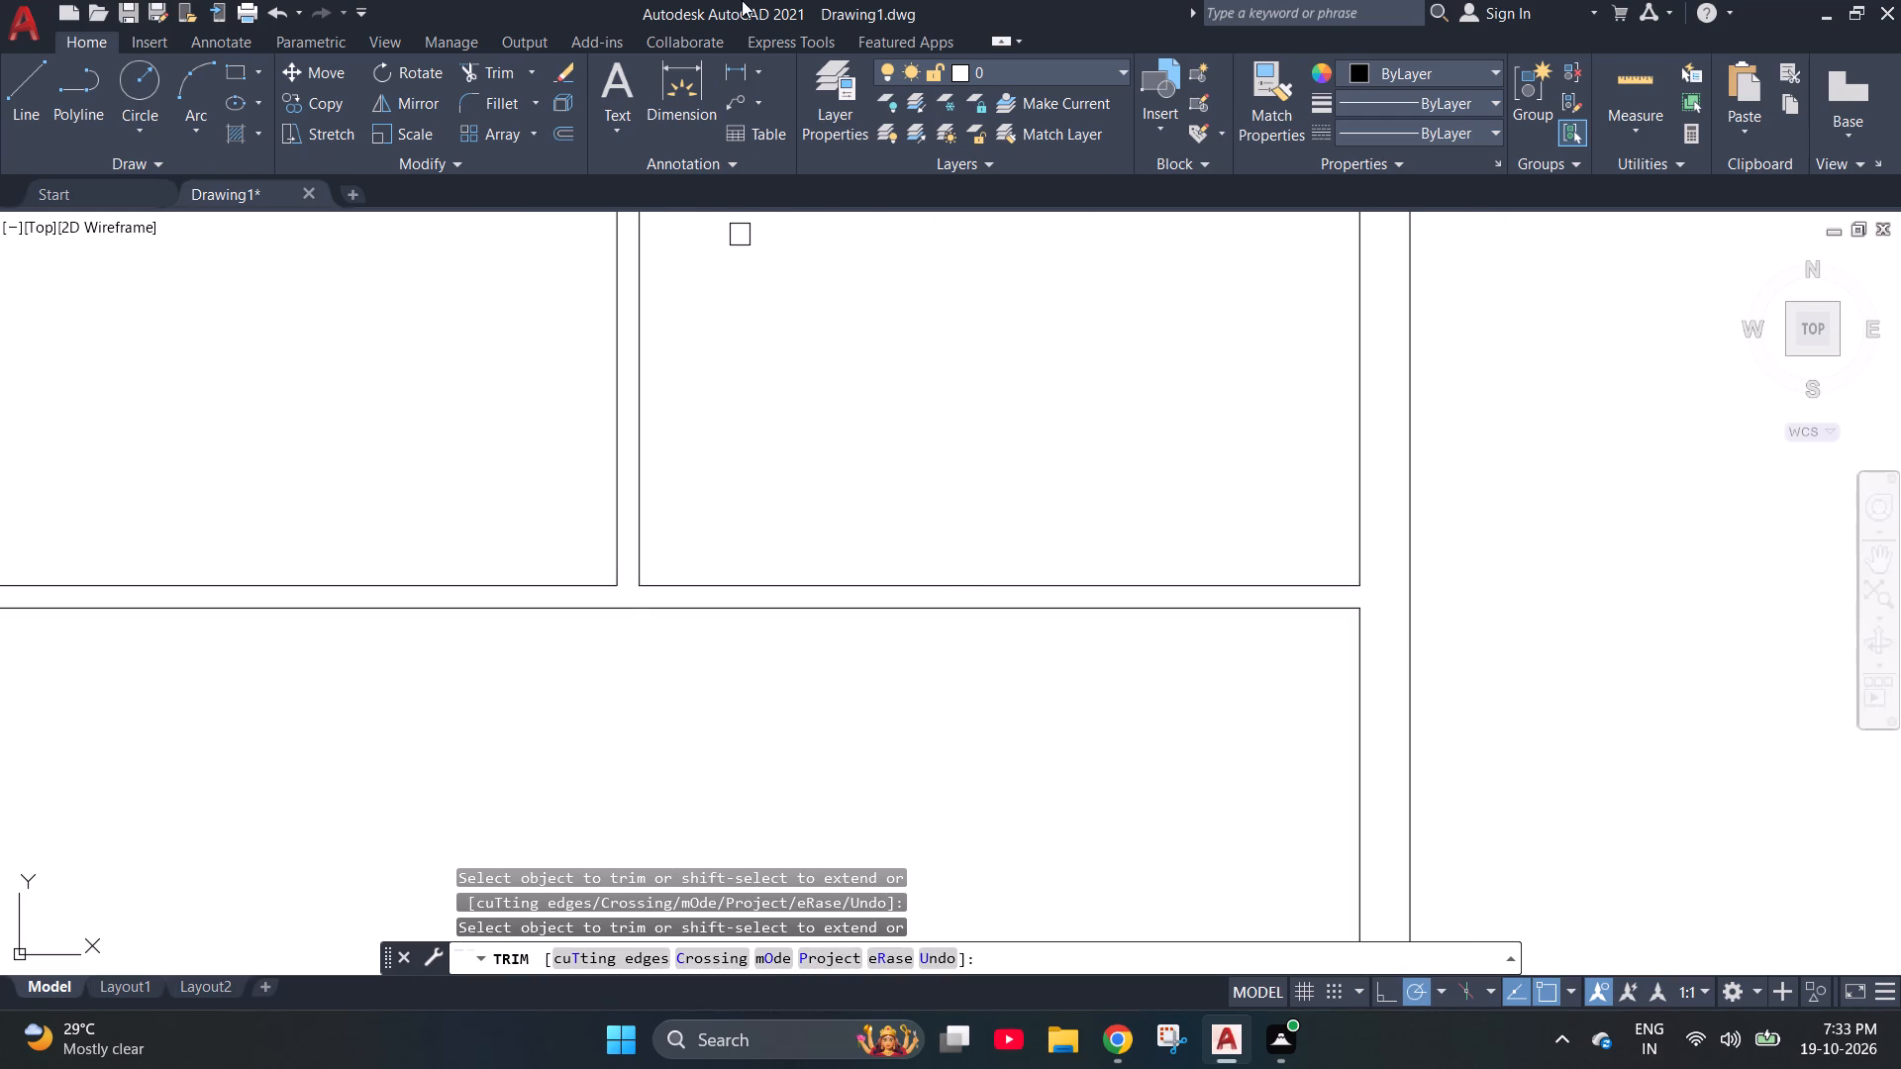
pyautogui.scroll(-1, 643, 285)
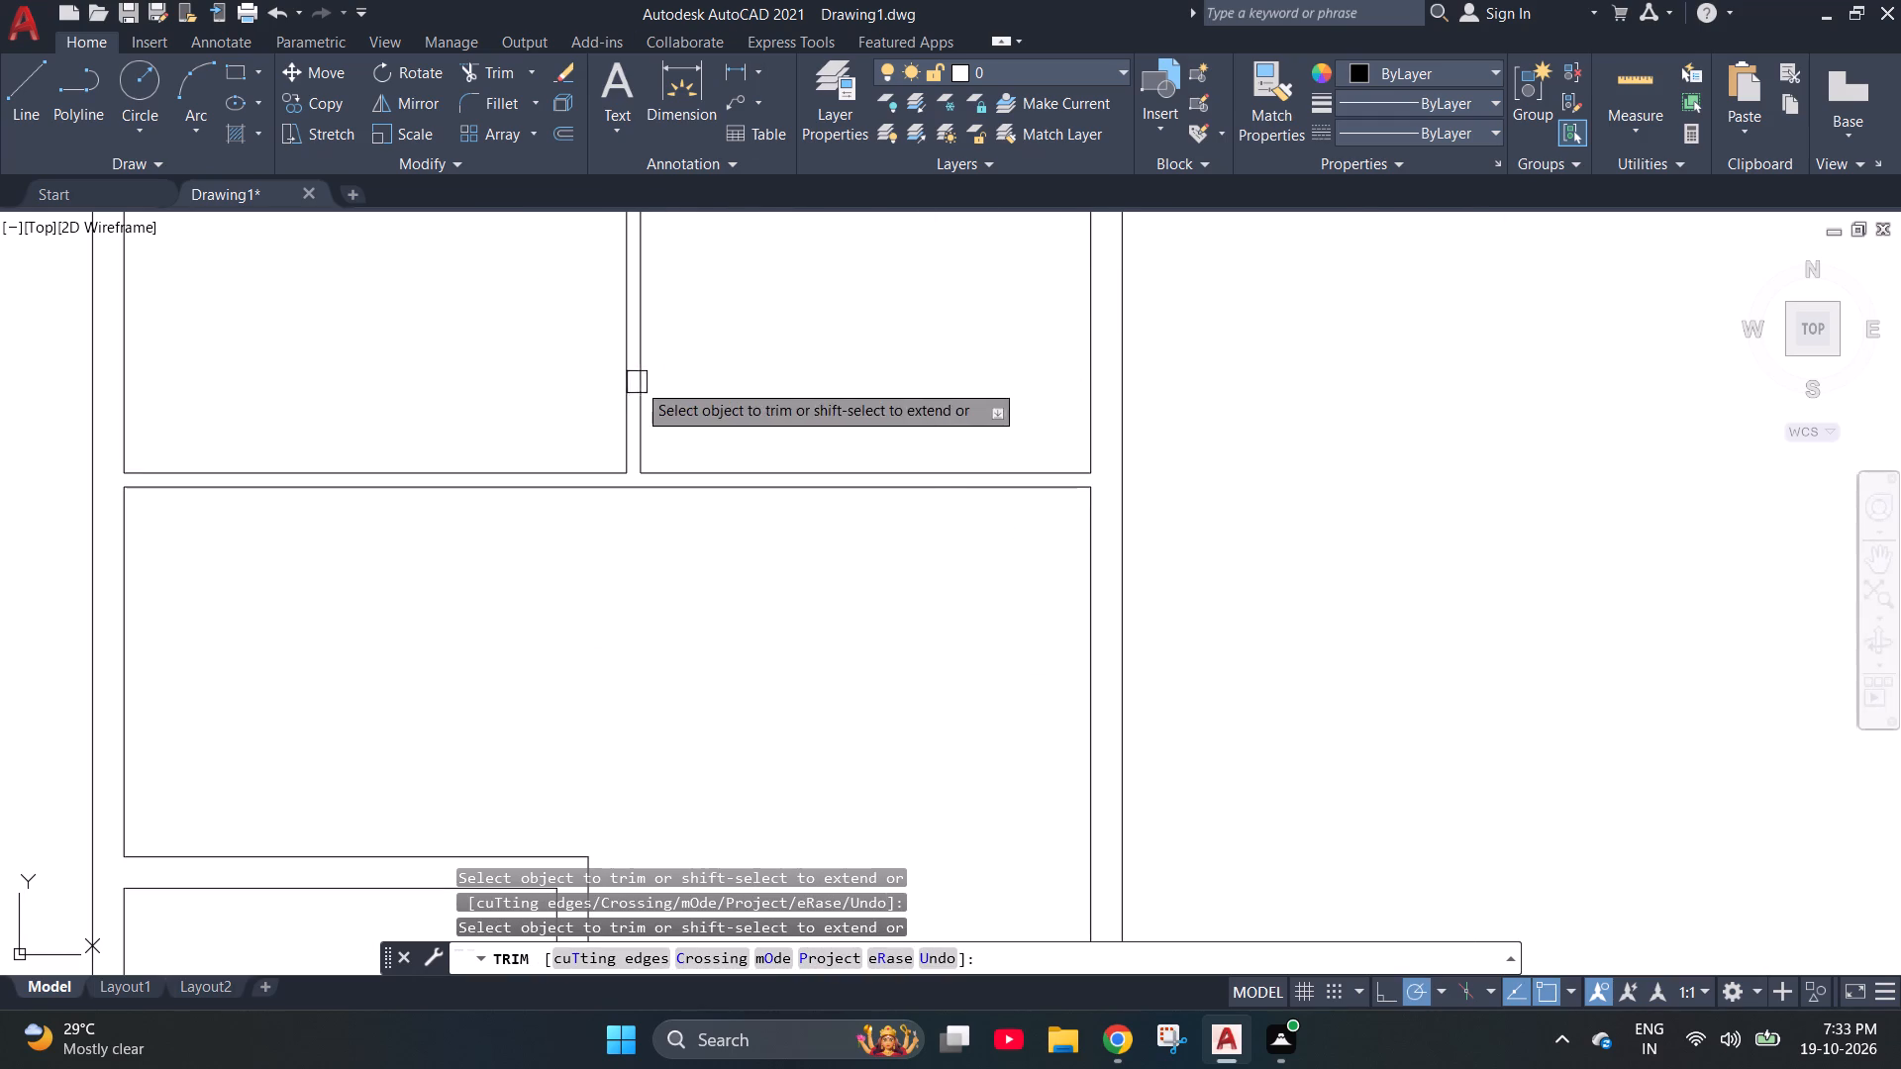
pyautogui.scroll(-2, 544, 479)
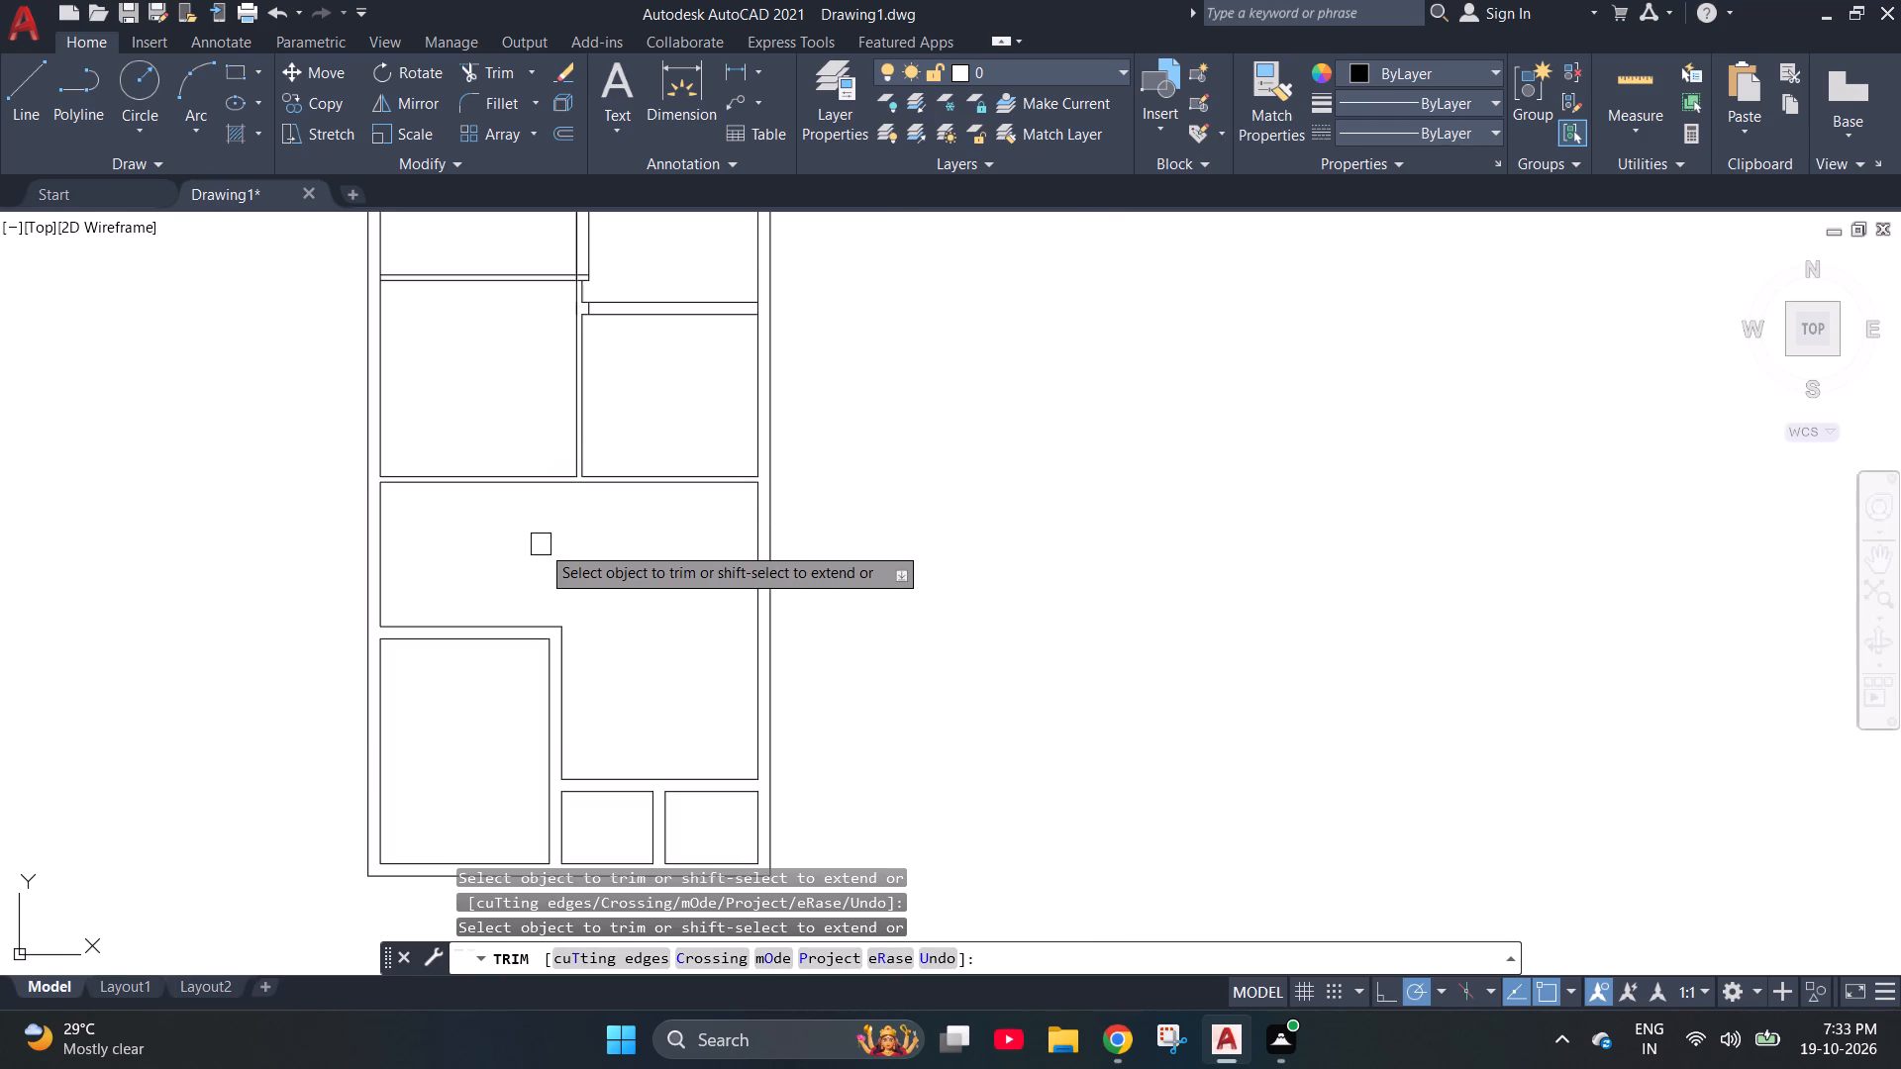
pyautogui.scroll(-1, 541, 543)
pyautogui.scroll(3, 566, 750)
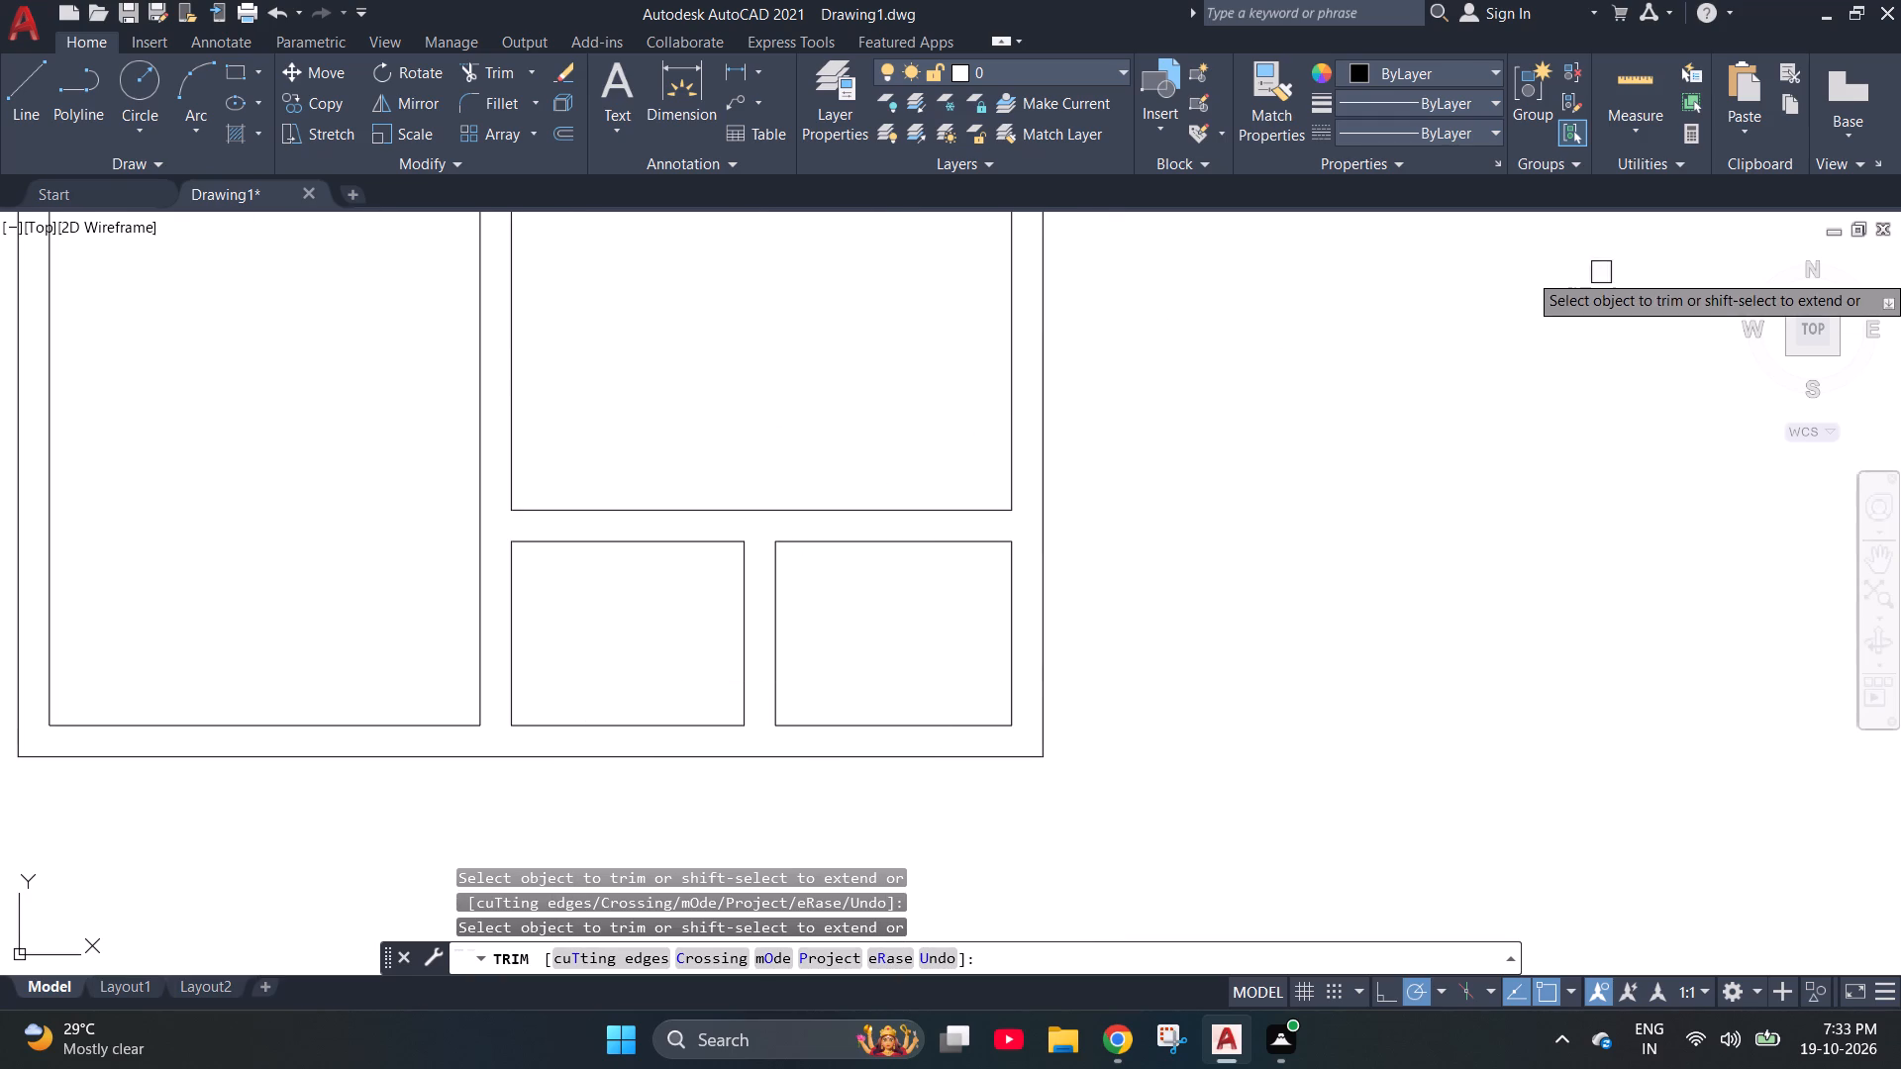
pyautogui.moveTo(1630, 96); pyautogui.dragTo(1619, 98)
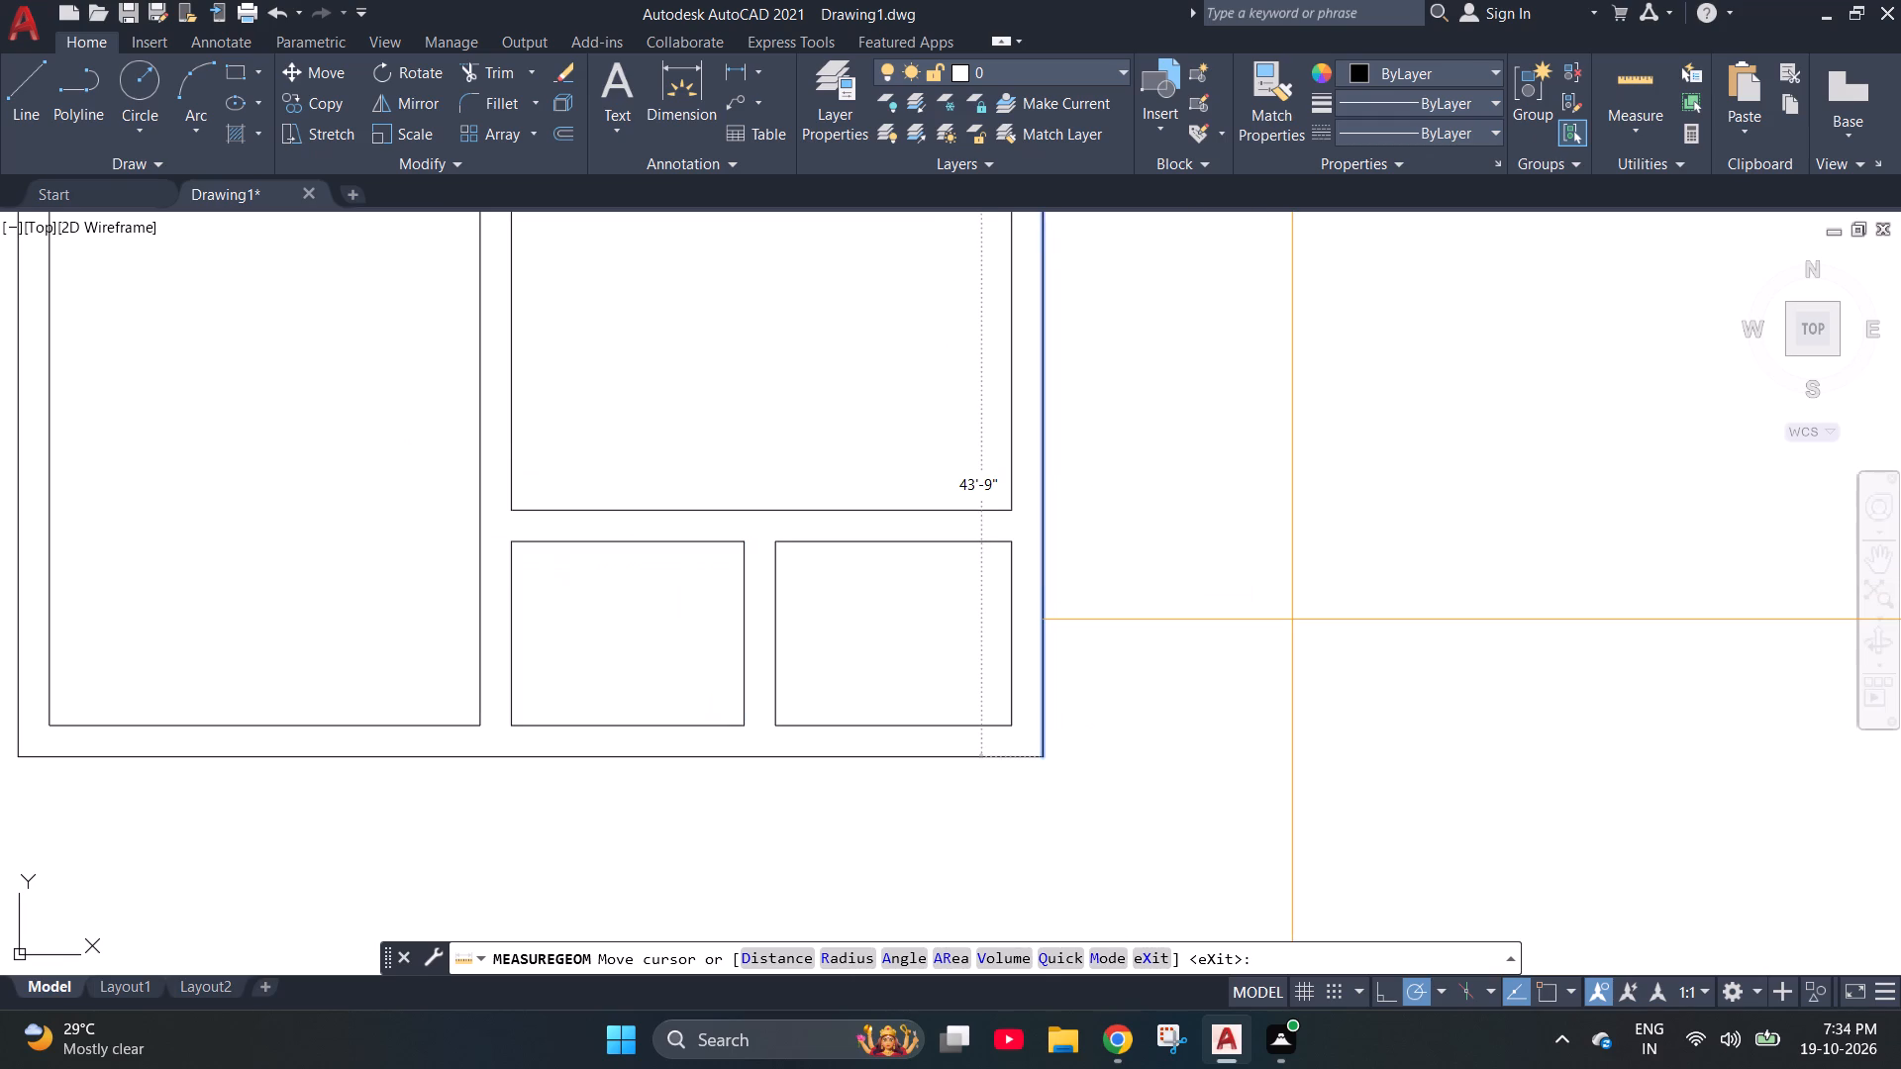
pyautogui.press('Escape')
pyautogui.press('Escape')
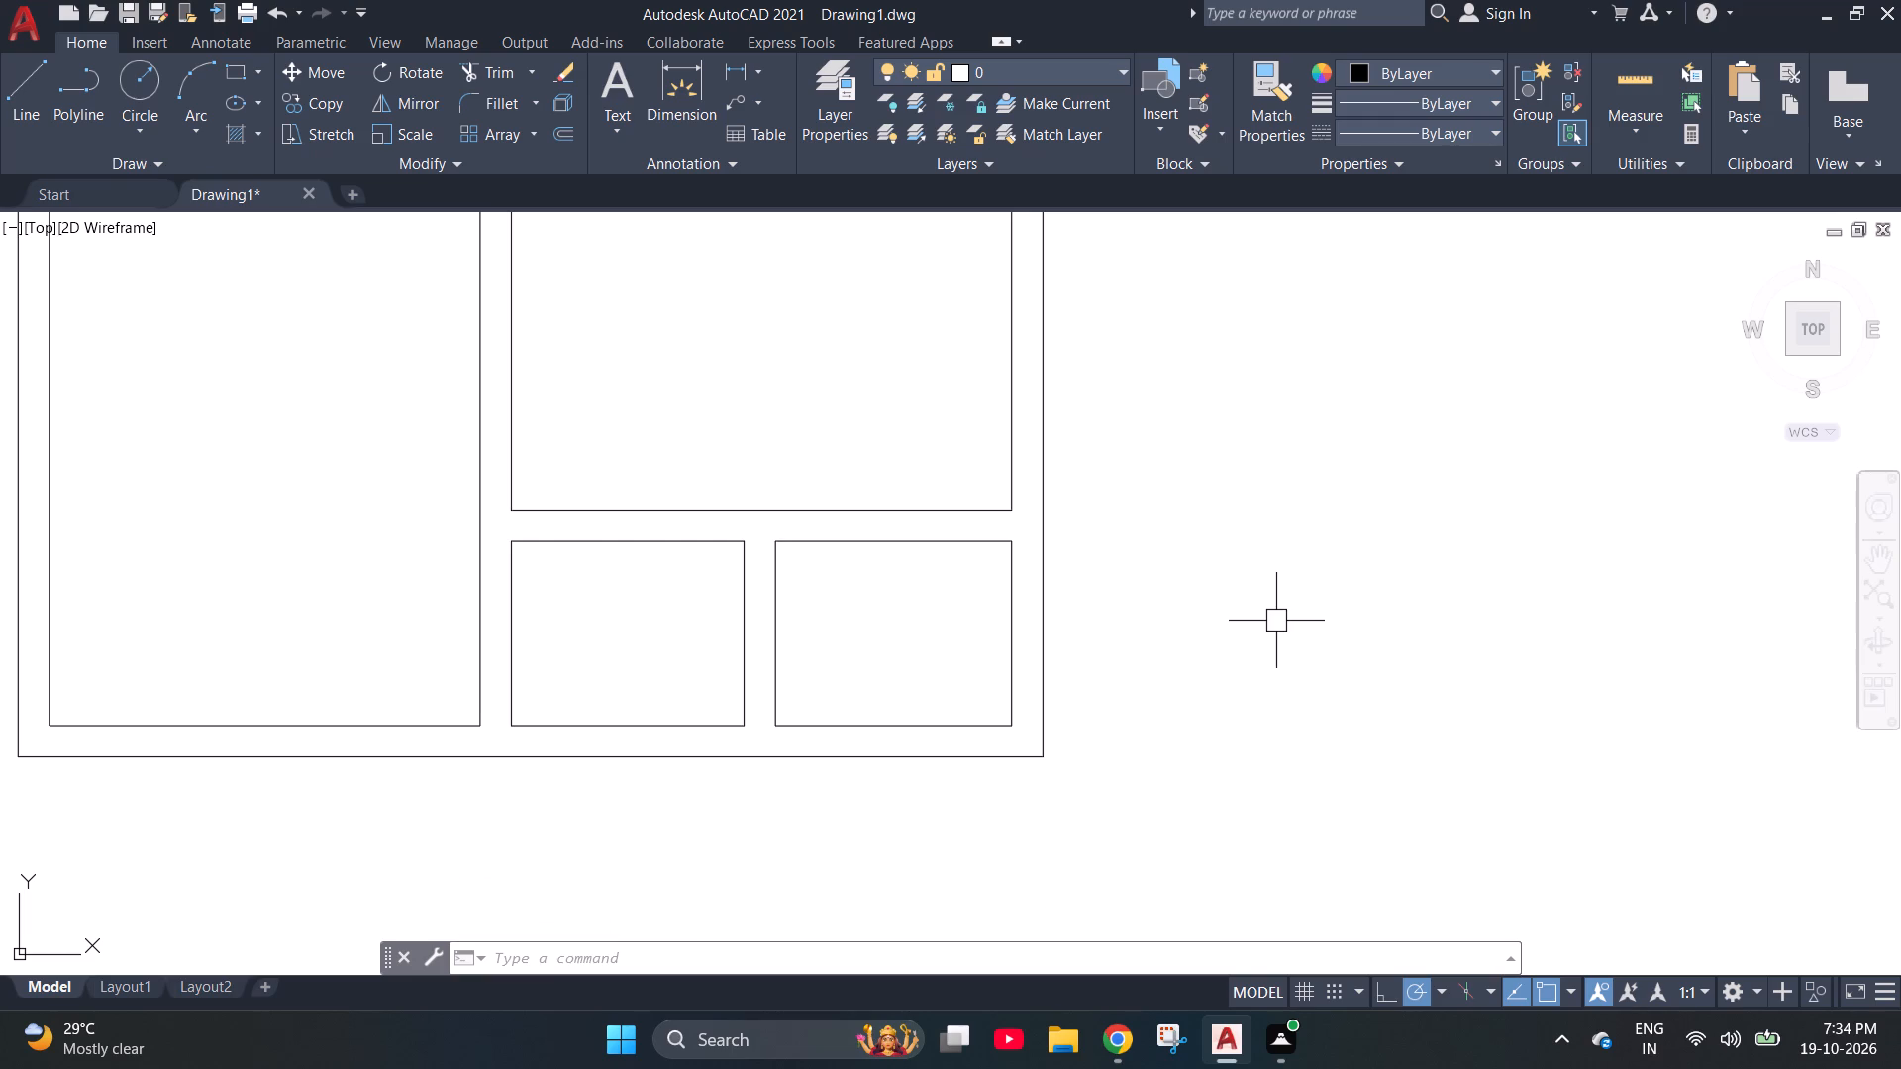
# Offset the left inner wall line of the lower-left room 10'7" toward the room's right side.
pyautogui.scroll(-3, 505, 602)
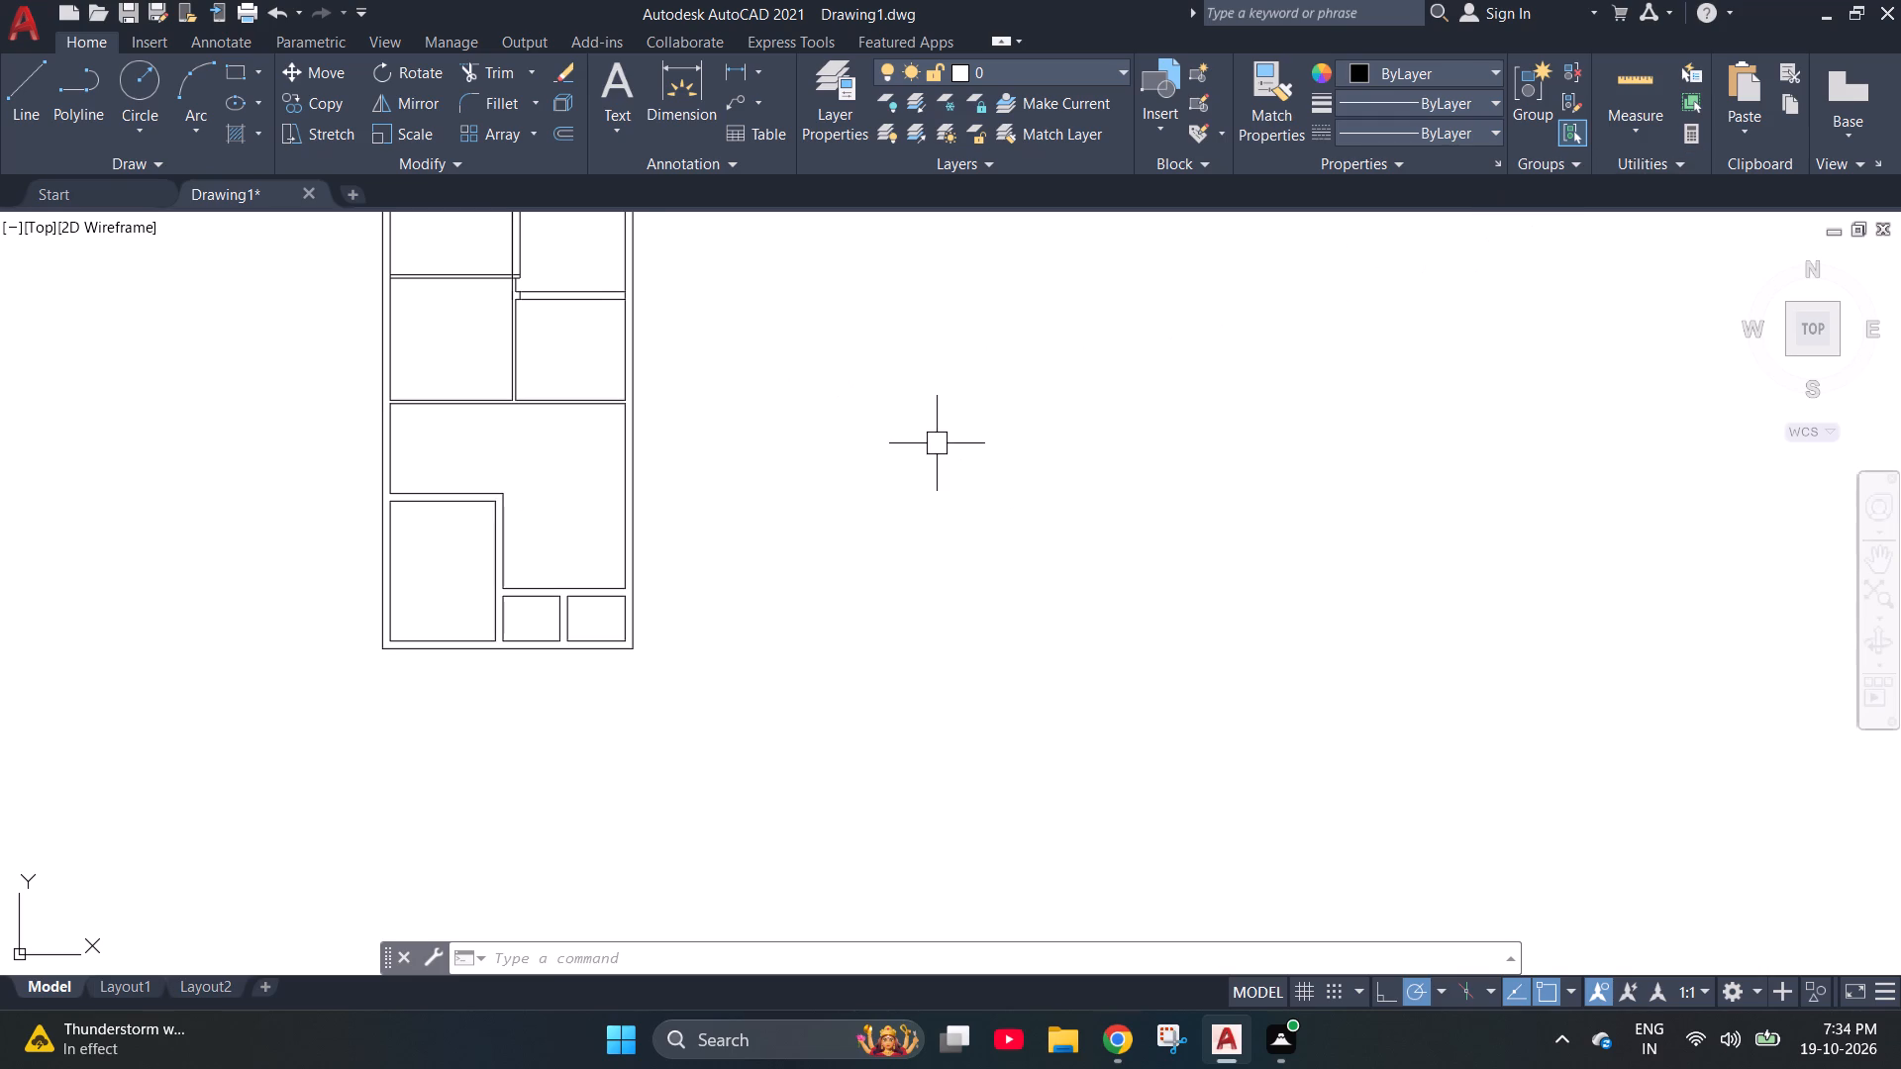
pyautogui.press('Escape')
pyautogui.press('o')
pyautogui.press('Return')
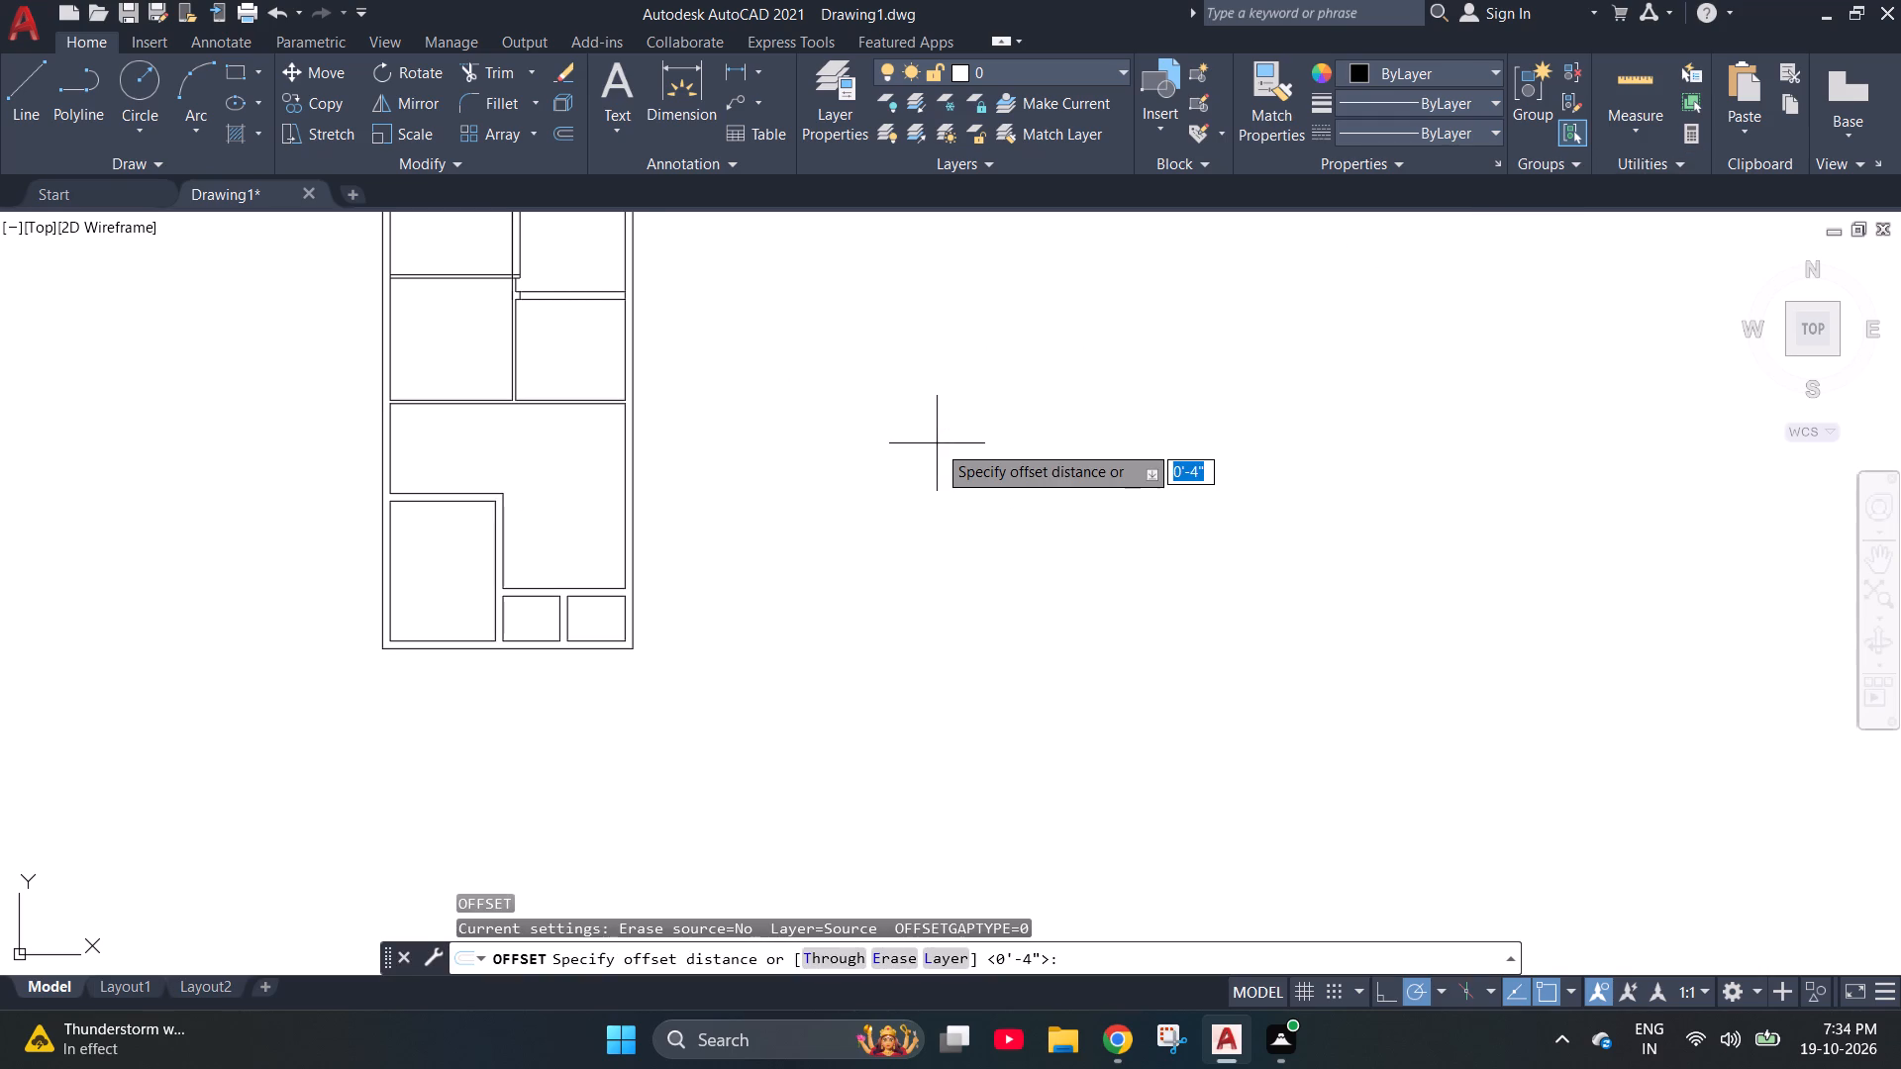
pyautogui.write('10\'7"')
pyautogui.press('Return')
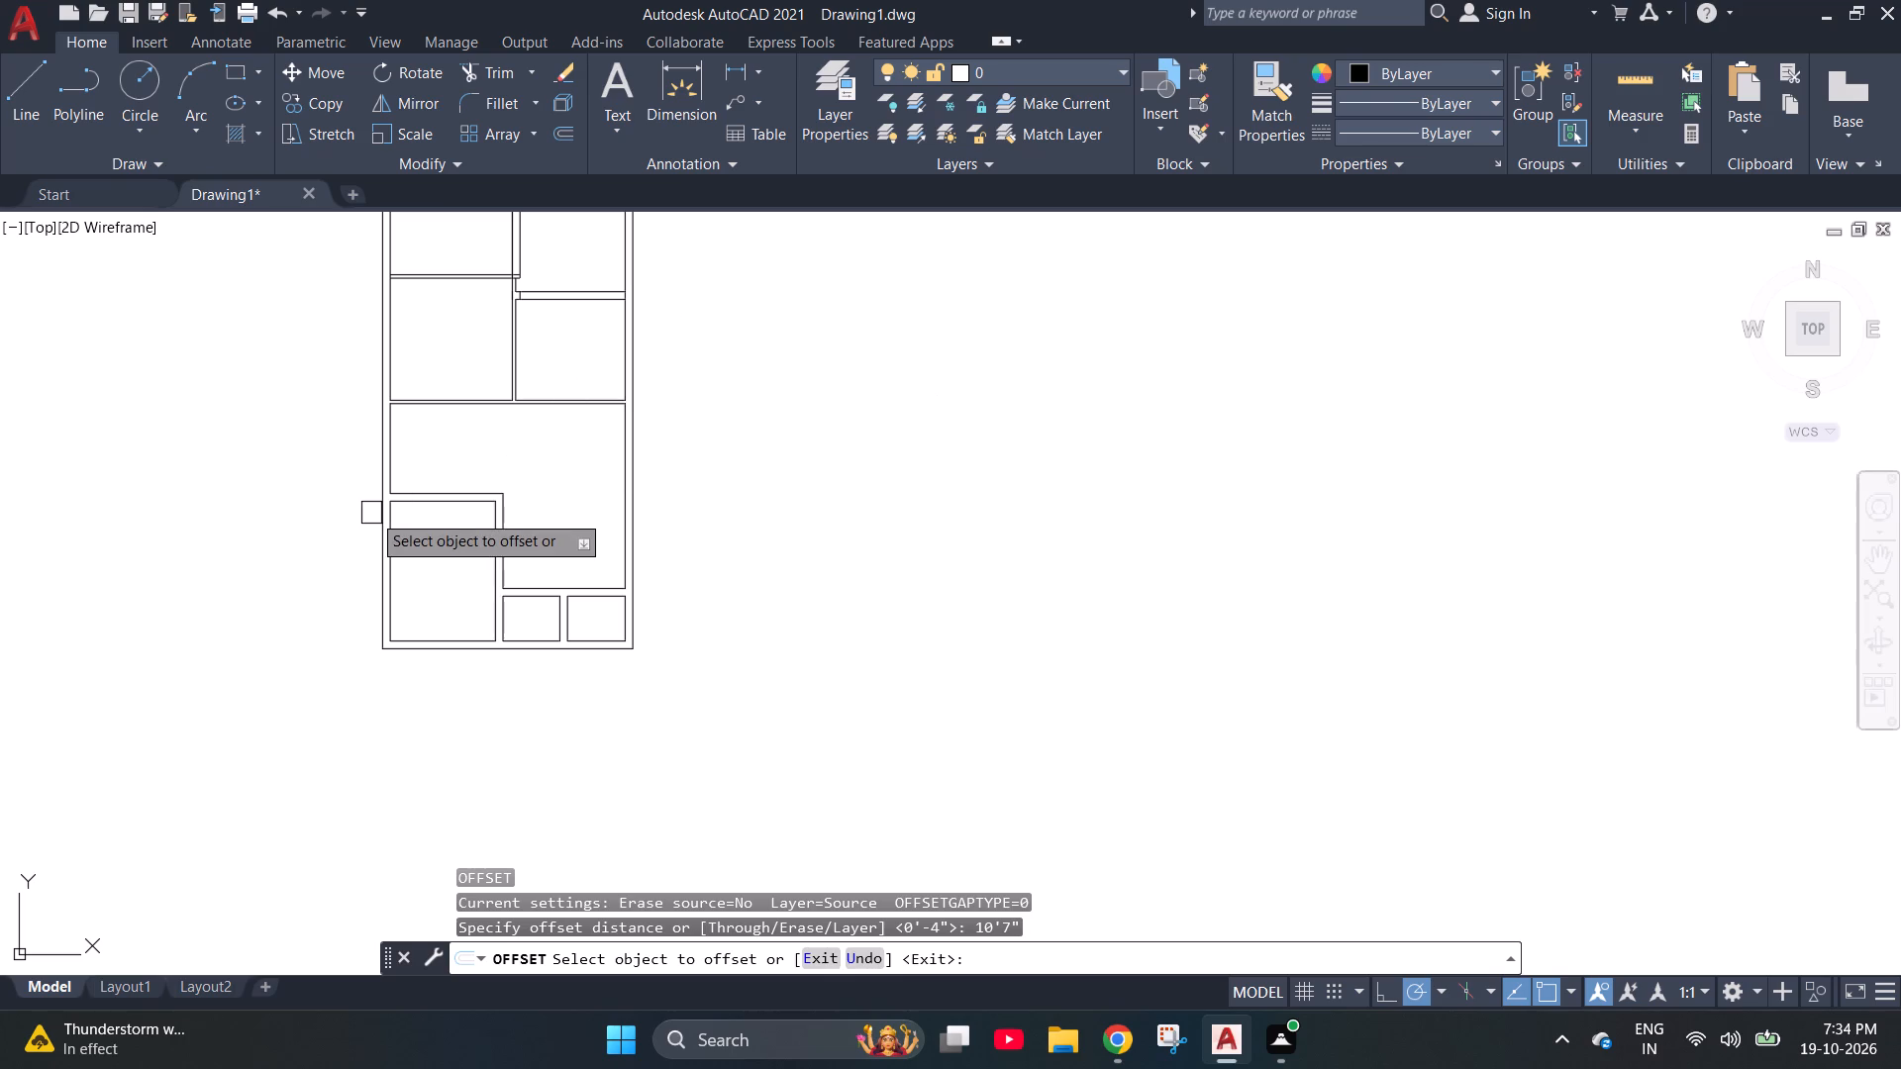
pyautogui.scroll(4, 374, 516)
pyautogui.click(453, 698)
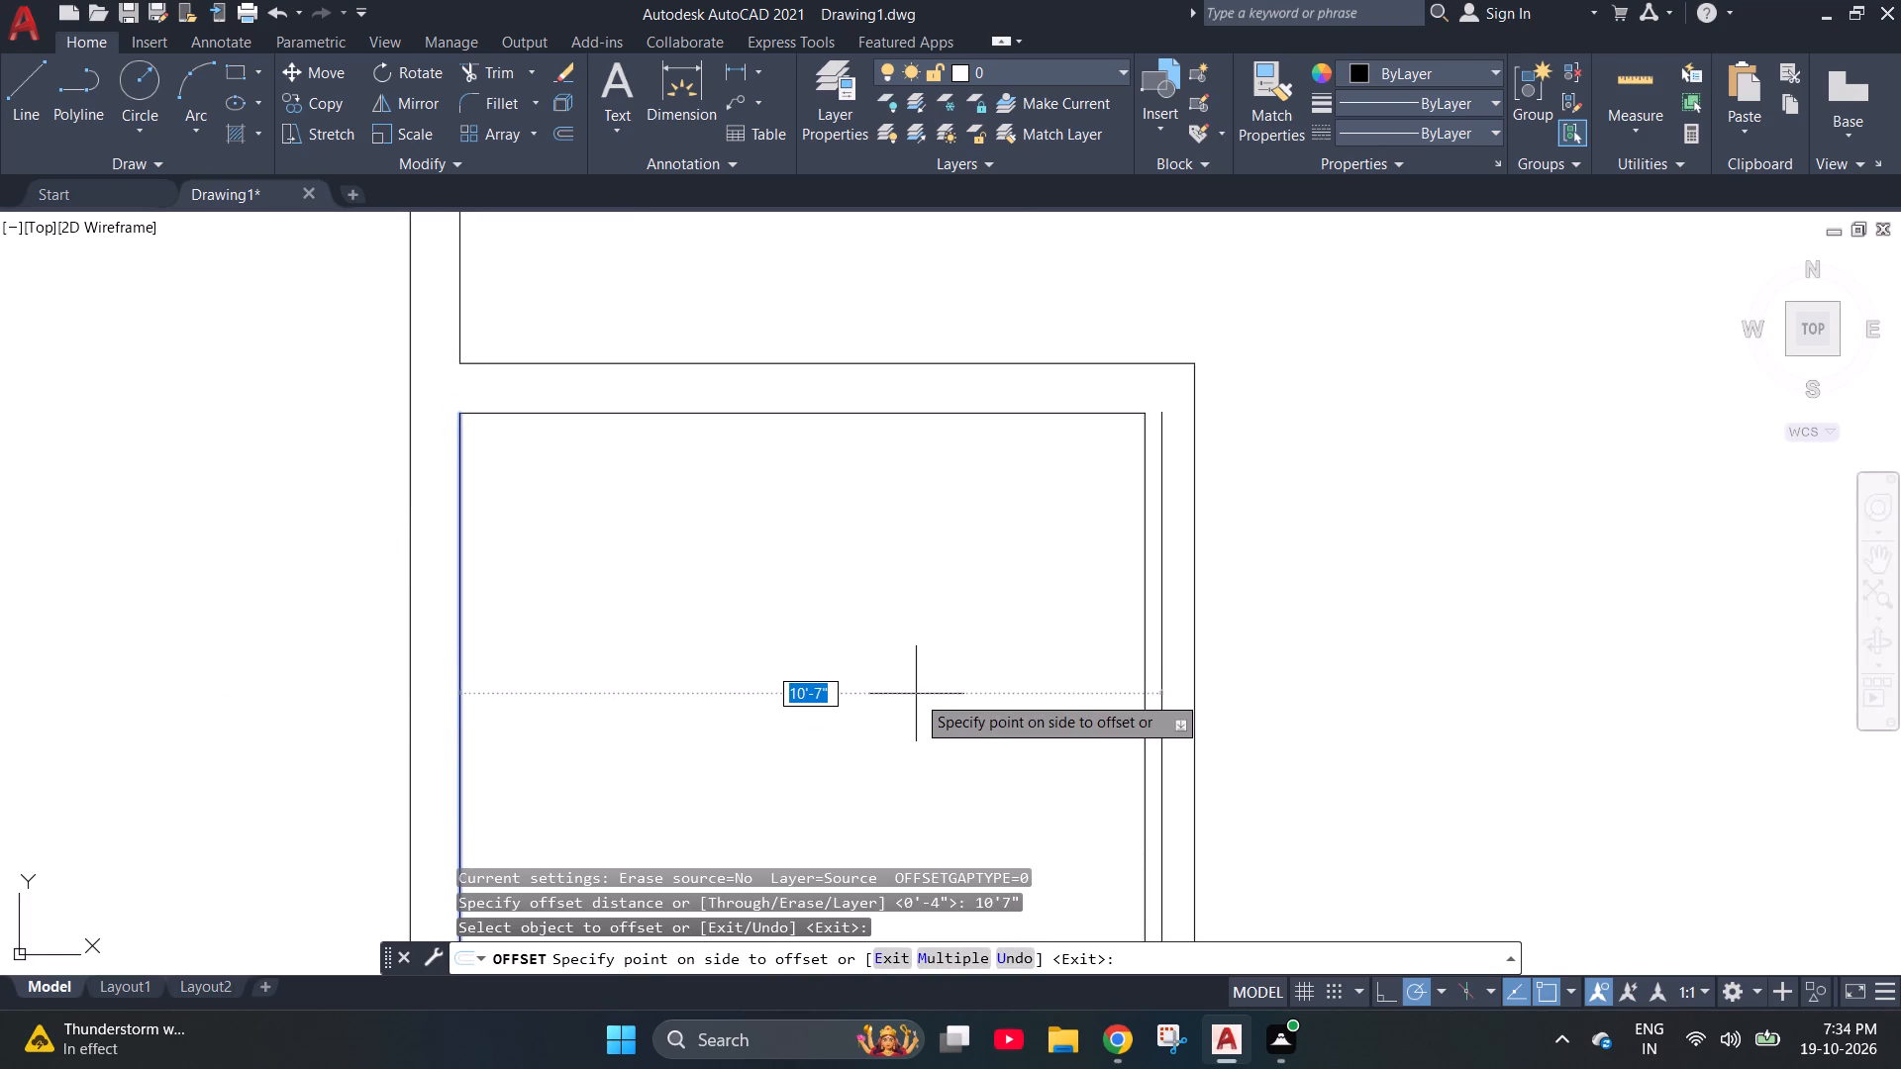
pyautogui.click(914, 694)
pyautogui.scroll(-2, 771, 643)
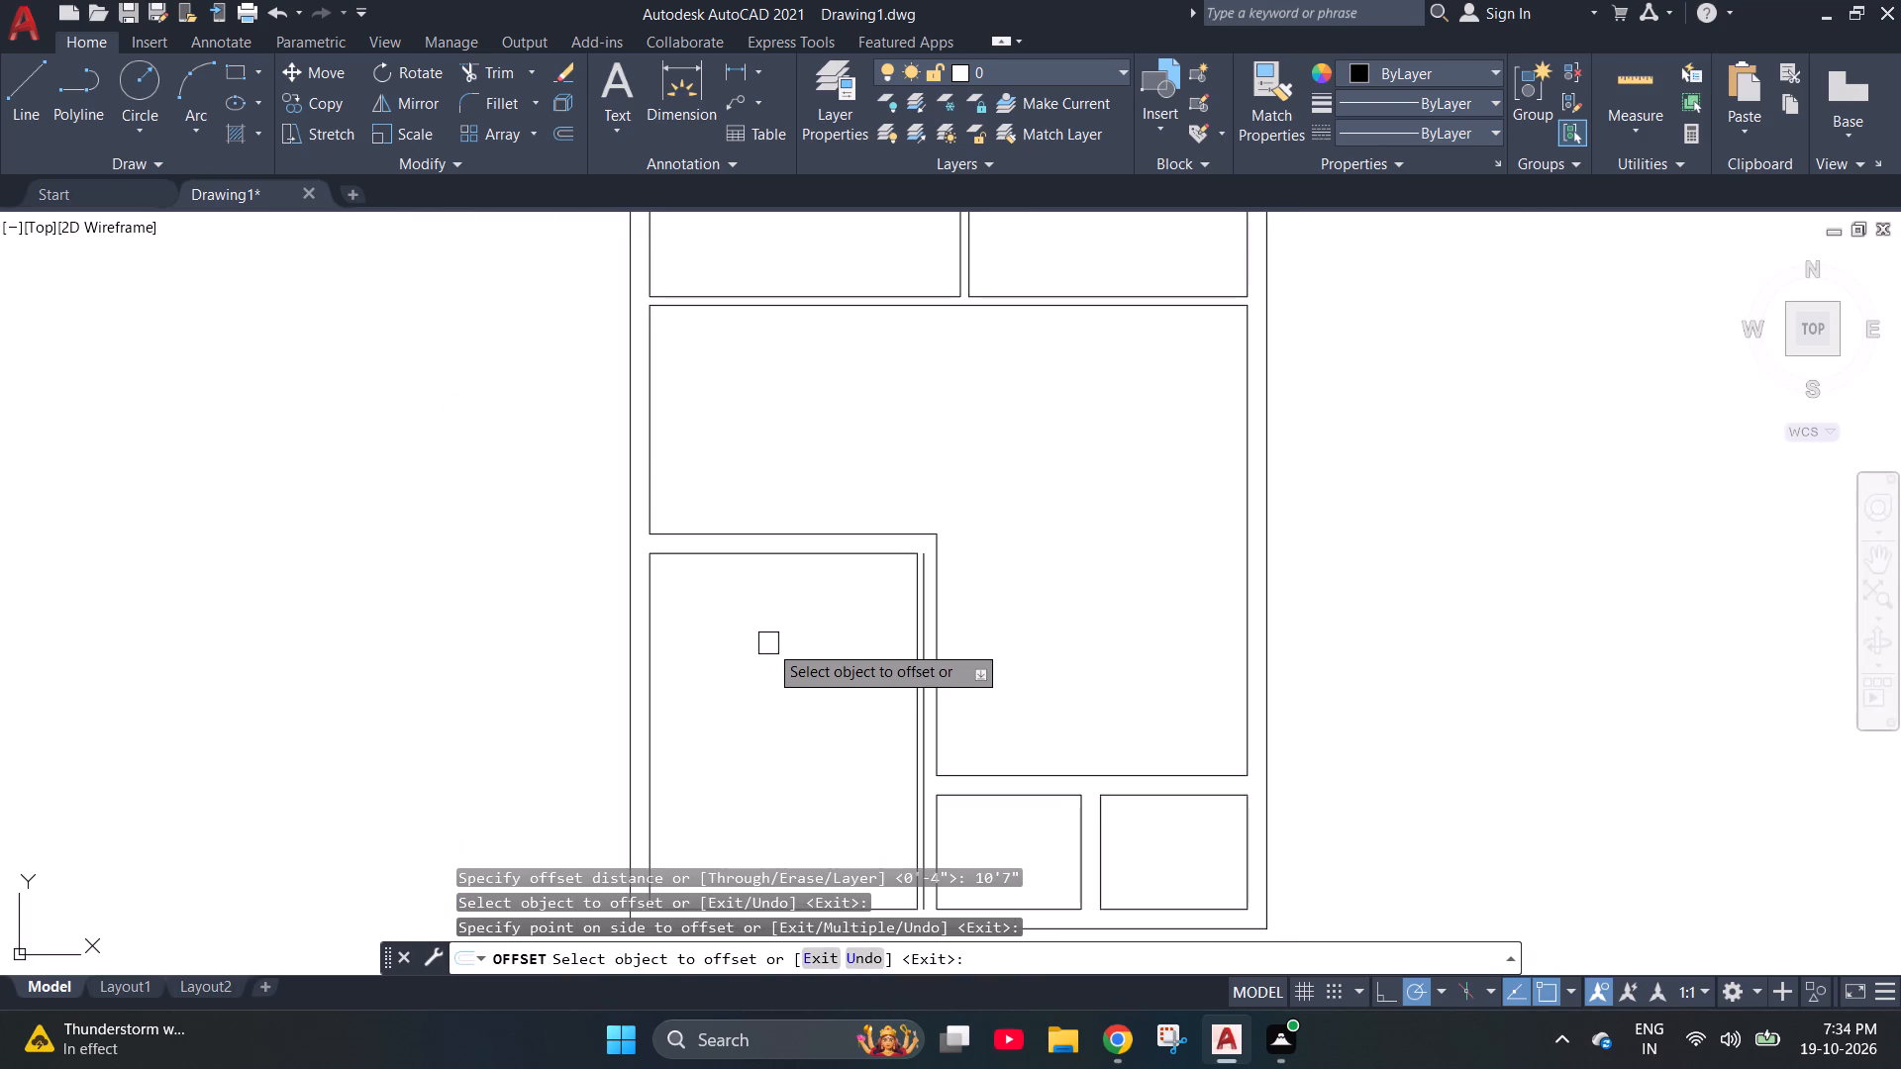
pyautogui.scroll(2, 937, 683)
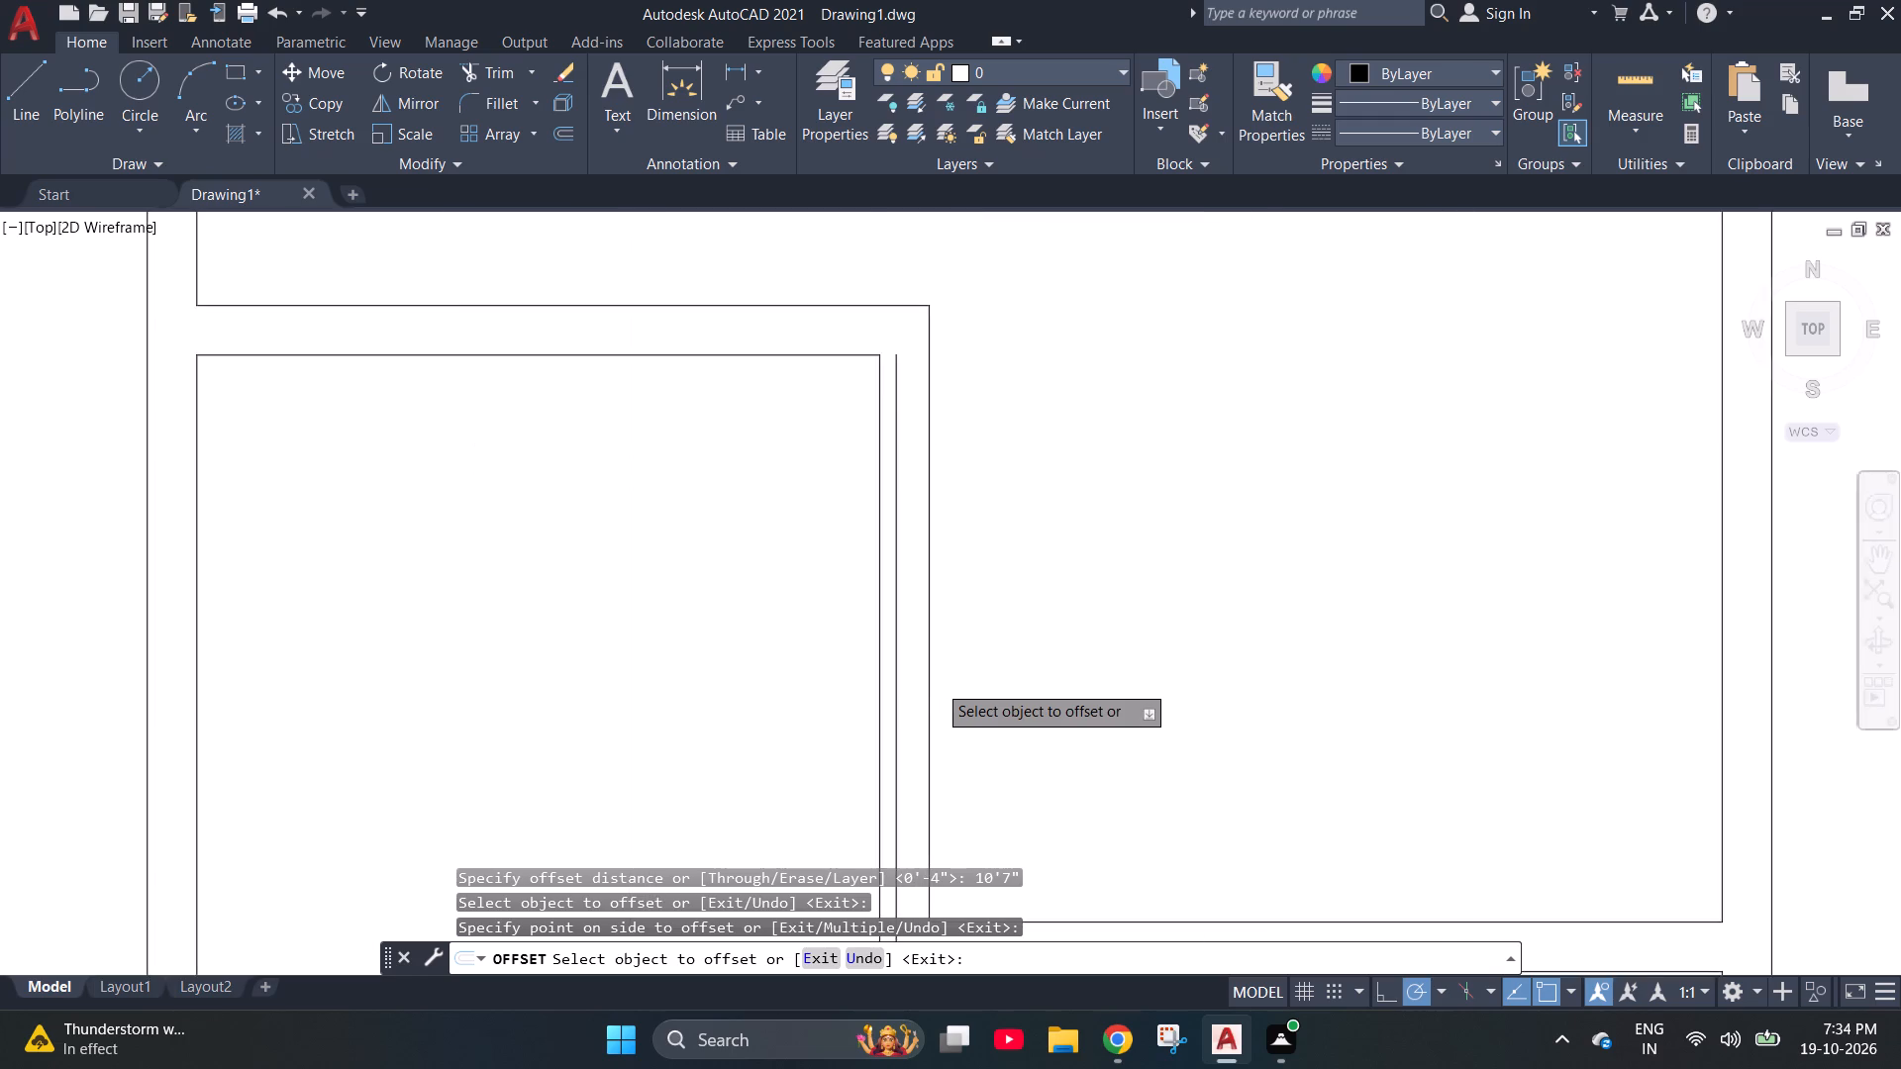
pyautogui.scroll(1, 937, 683)
pyautogui.press('Escape')
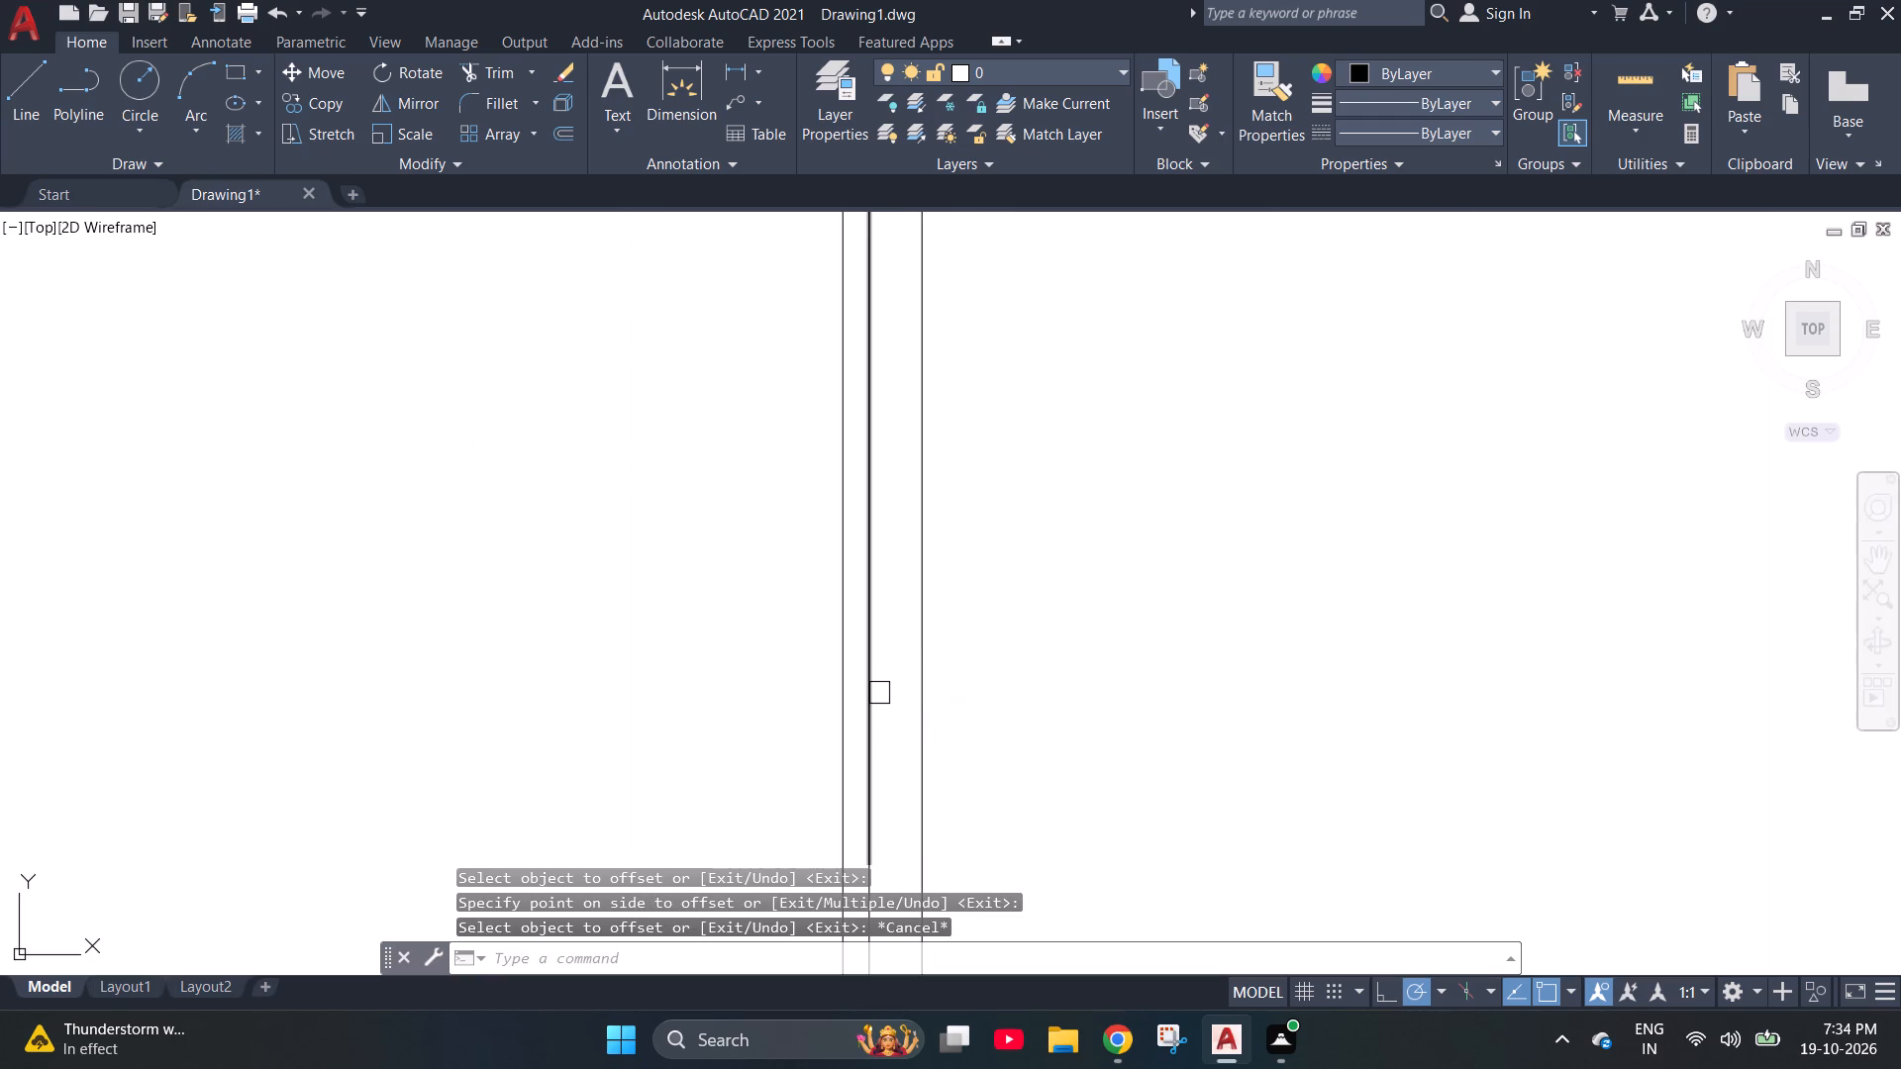
# Offset the new vertical line 9" to the right to form the lower-left room's relocated right wall.
pyautogui.press('o')
pyautogui.press('Return')
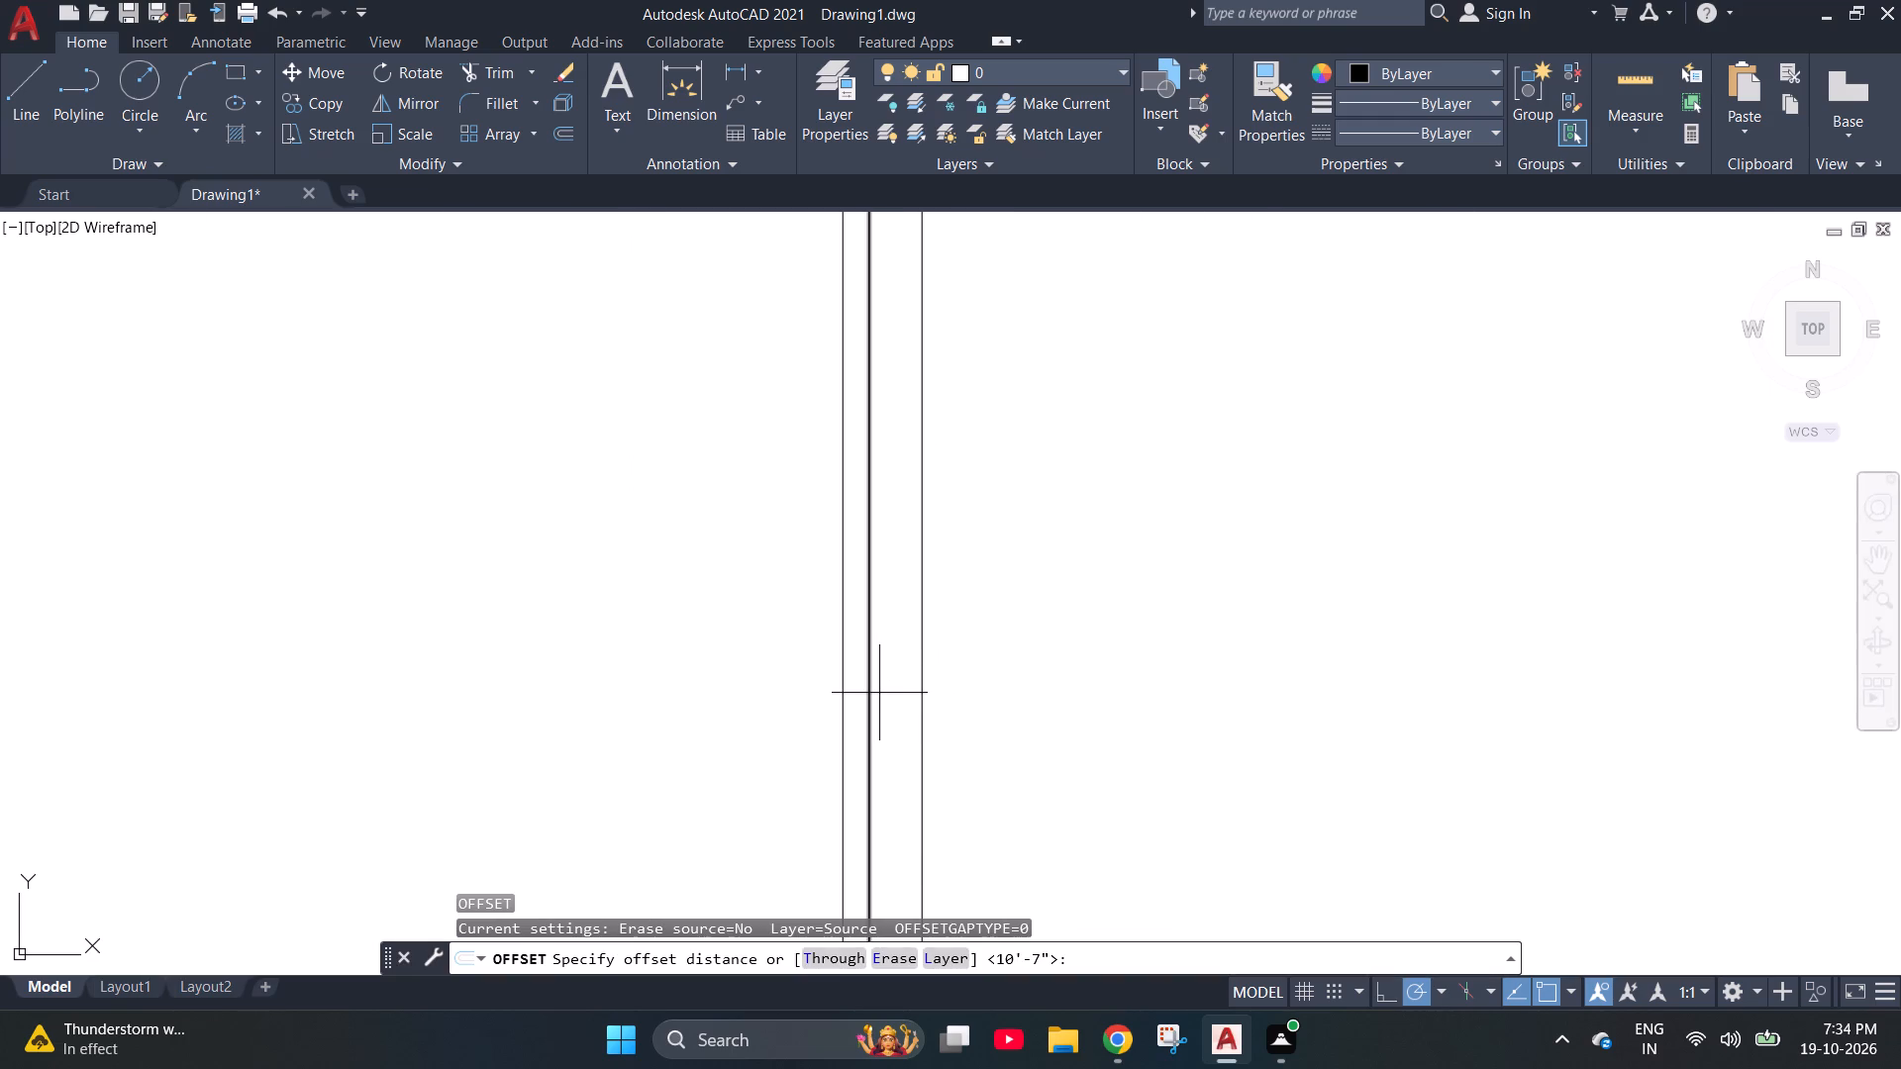
pyautogui.write('9"')
pyautogui.press('Return')
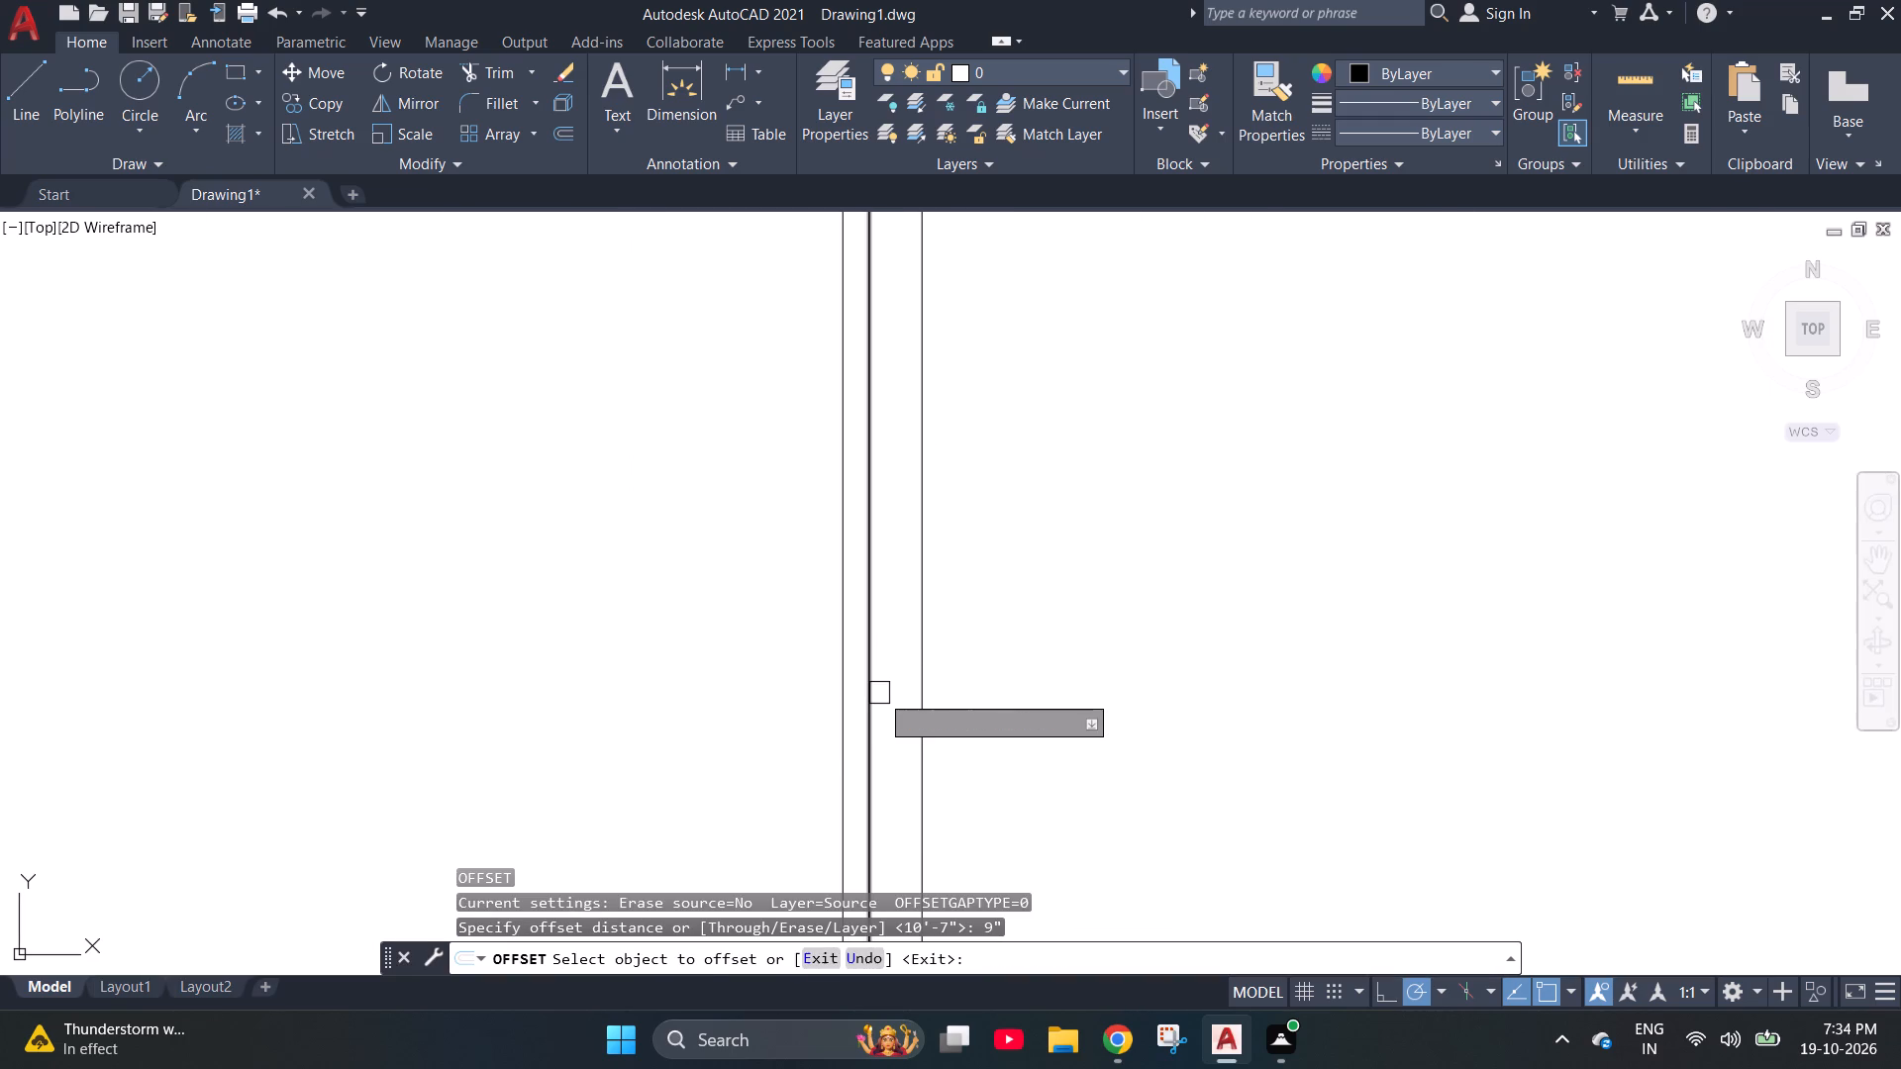
pyautogui.click(876, 760)
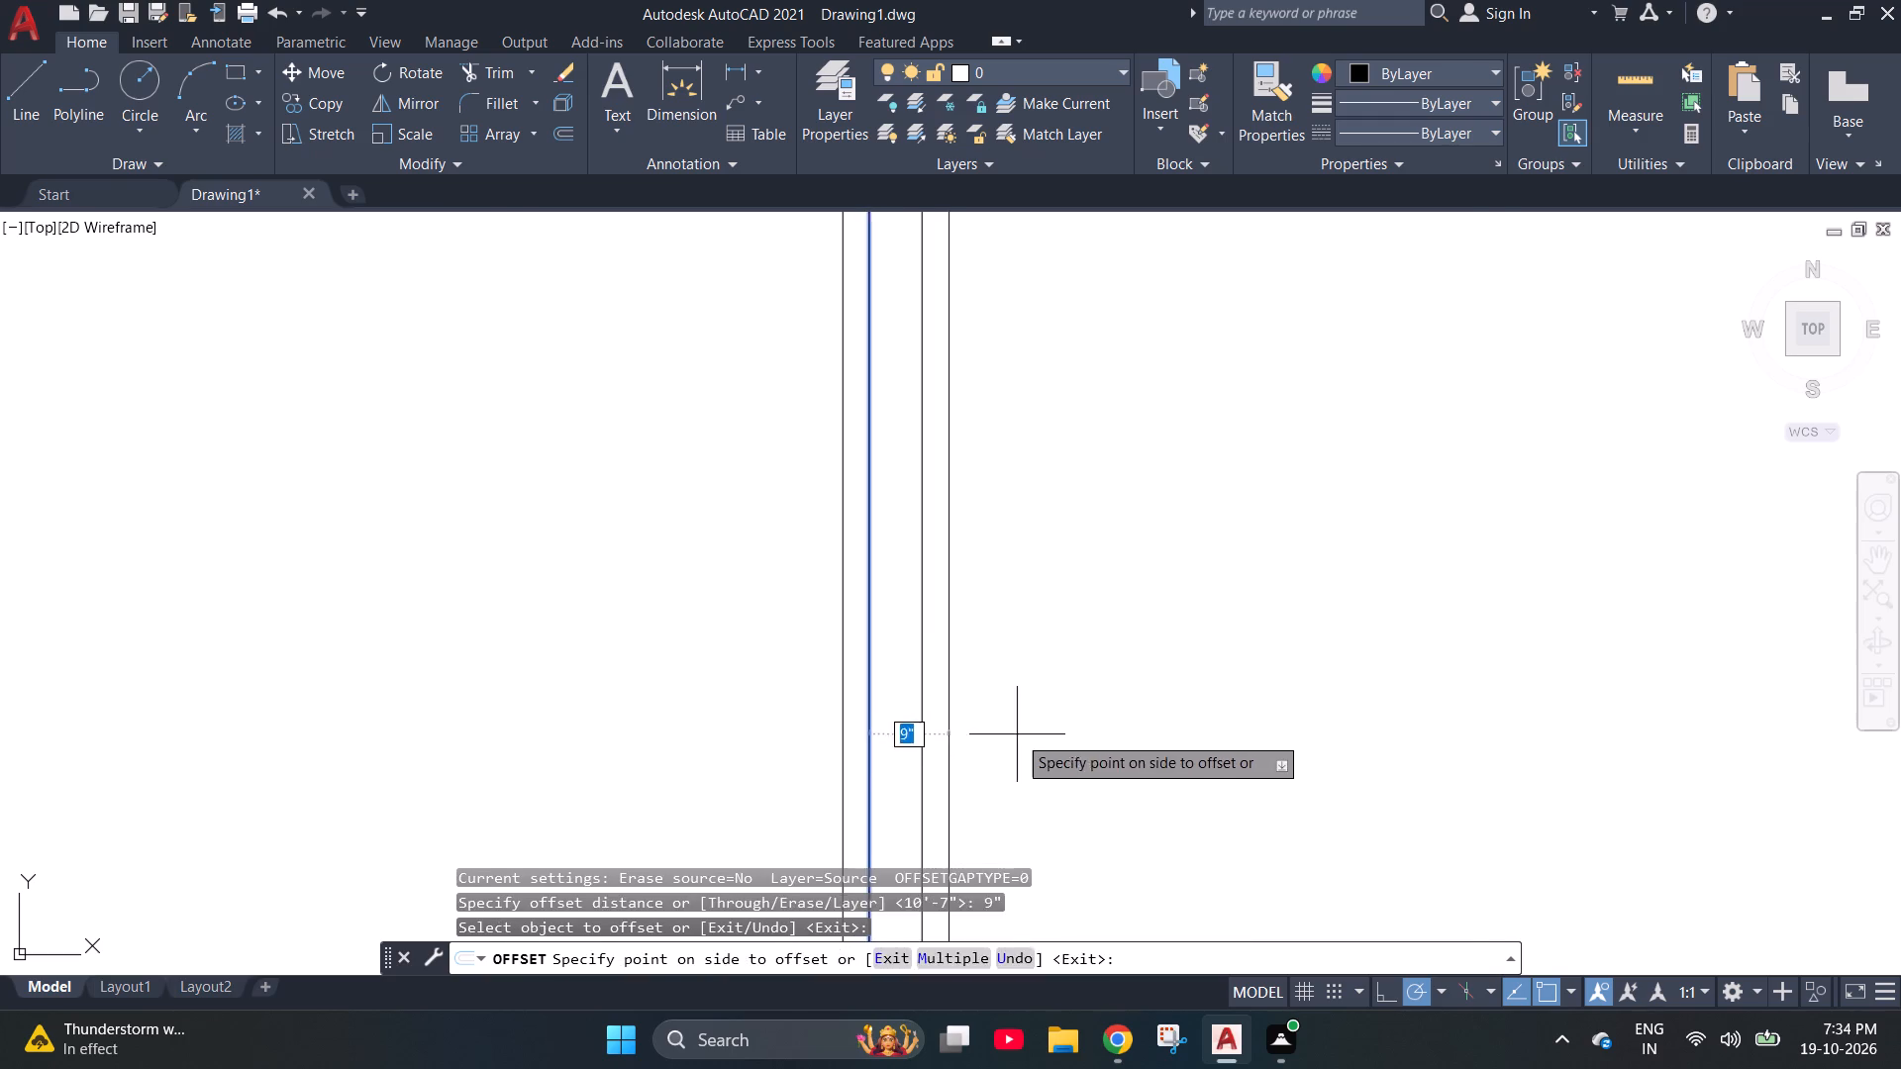
pyautogui.click(1018, 734)
pyautogui.scroll(-2, 1014, 734)
pyautogui.scroll(2, 974, 544)
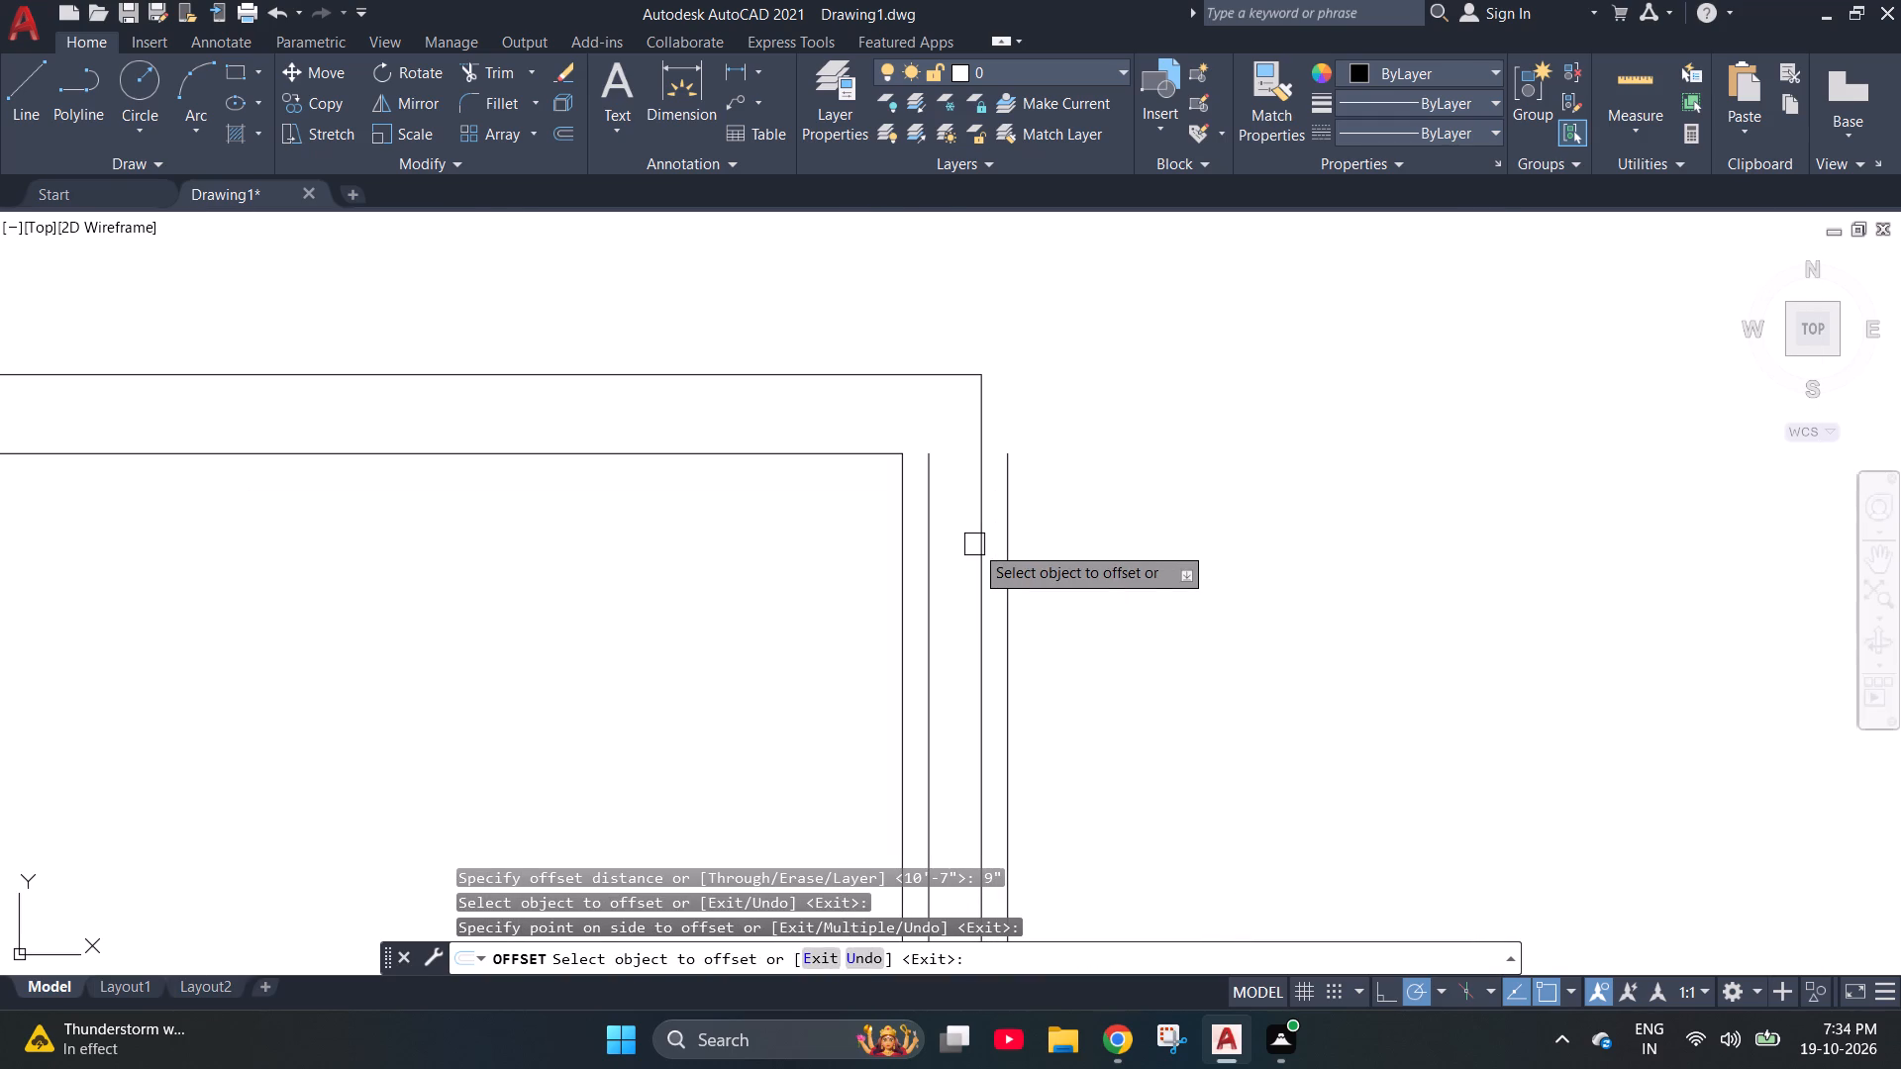
pyautogui.press('Escape')
# Trim away both lines of the lower-left room's old right-hand wall.
pyautogui.write('tr')
pyautogui.press('Return')
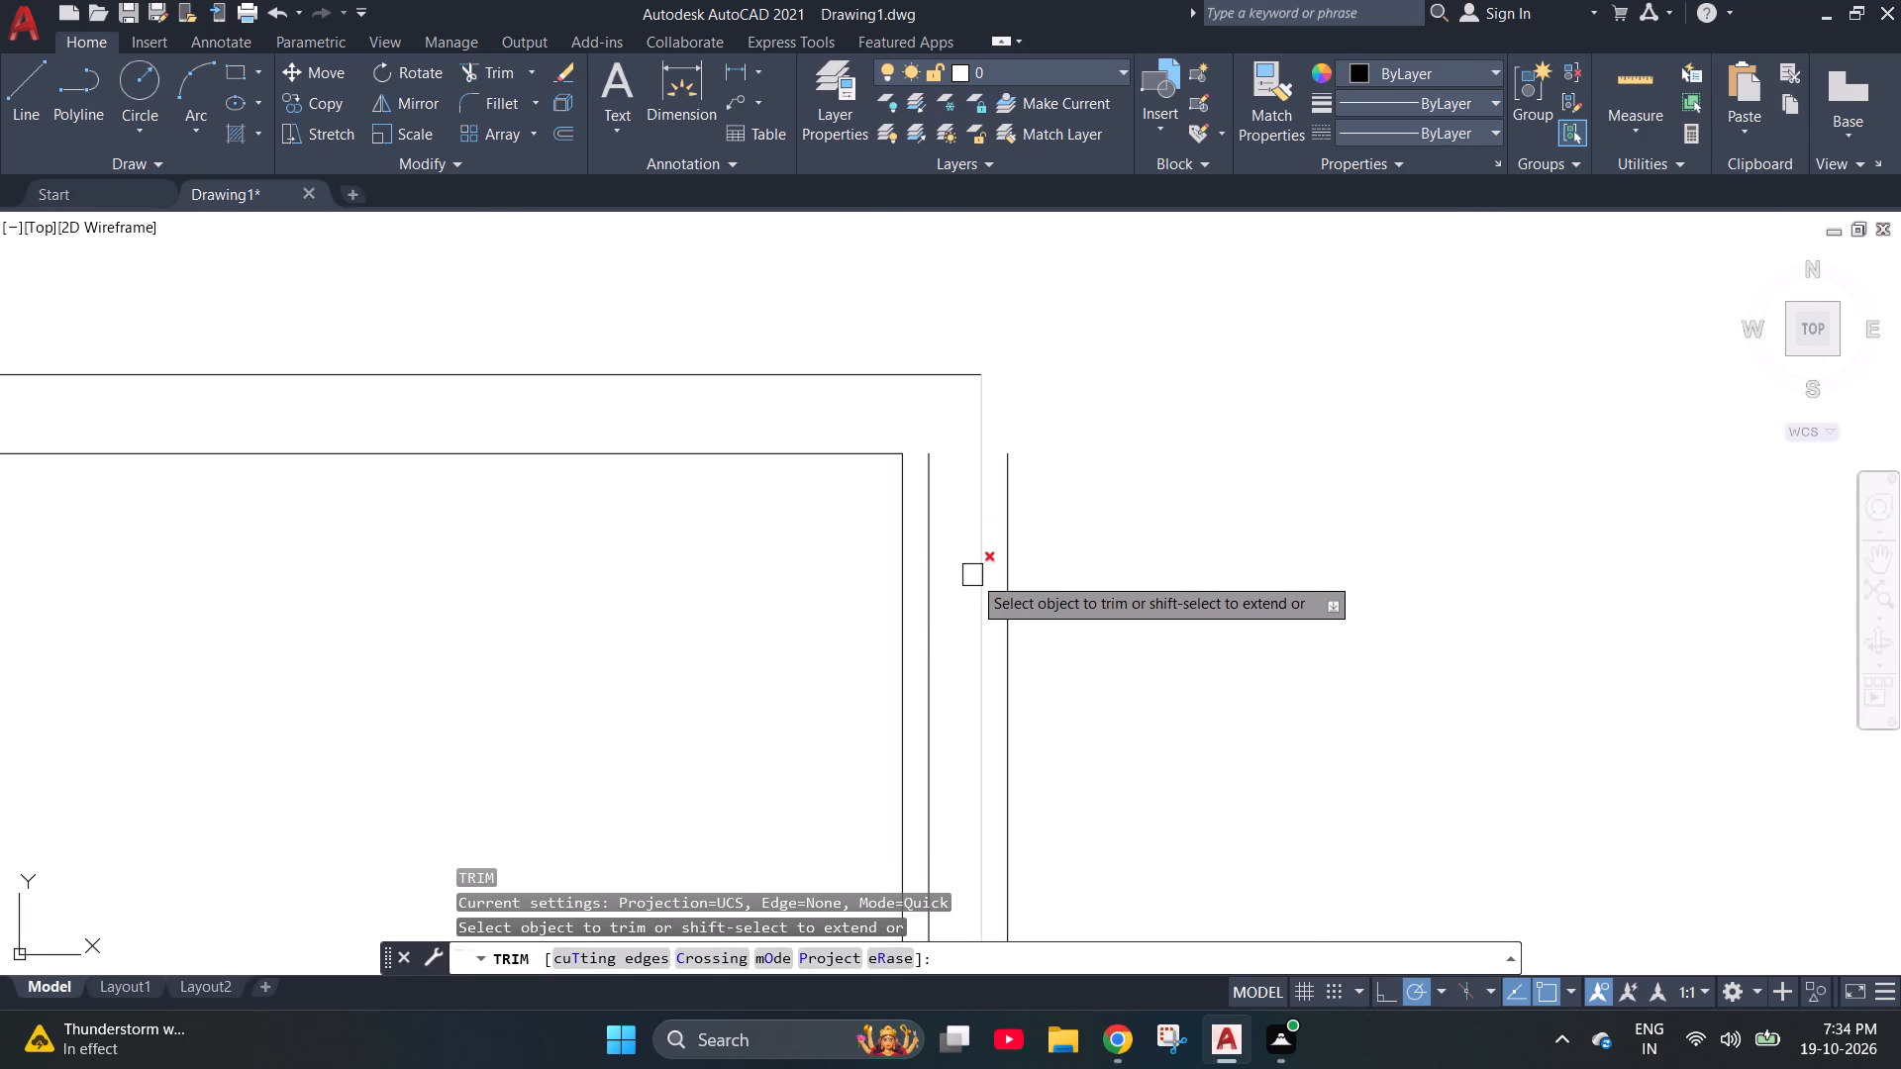
pyautogui.click(973, 575)
pyautogui.click(913, 568)
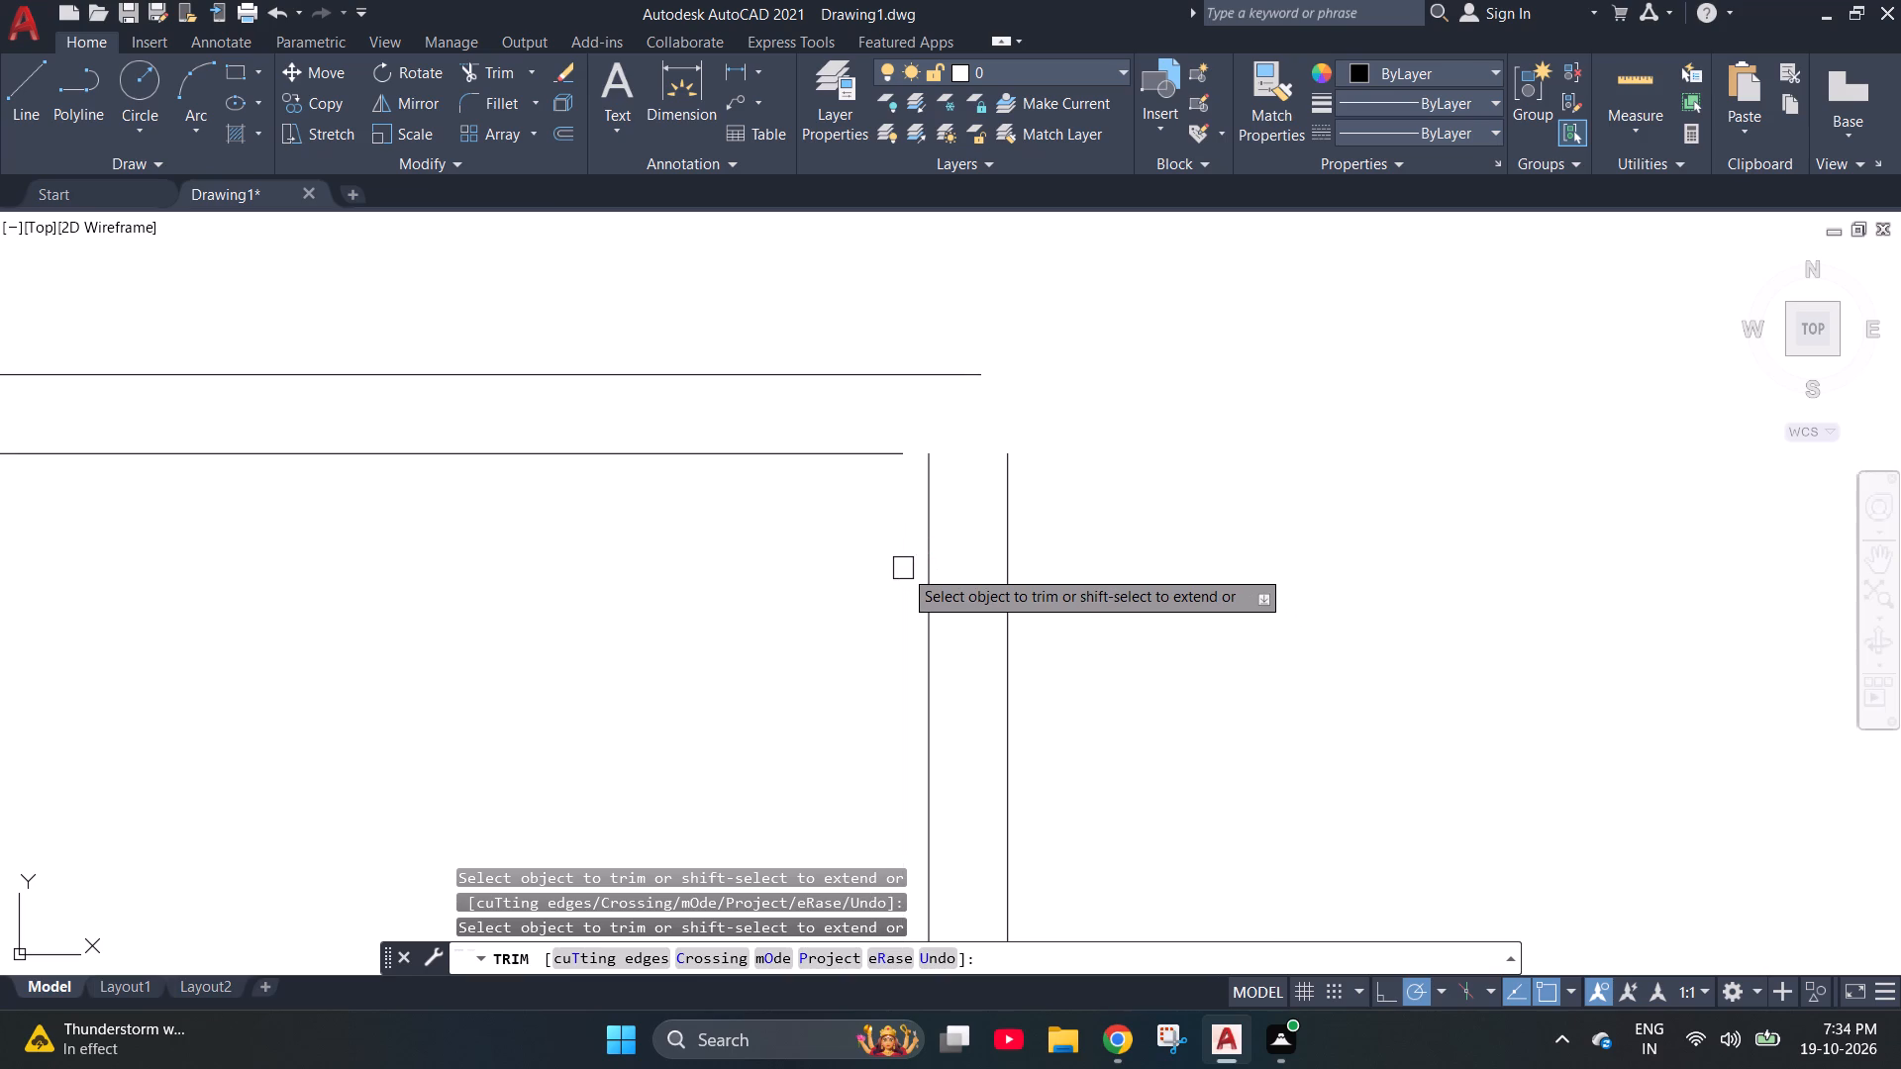
pyautogui.press('Escape')
pyautogui.press('Escape')
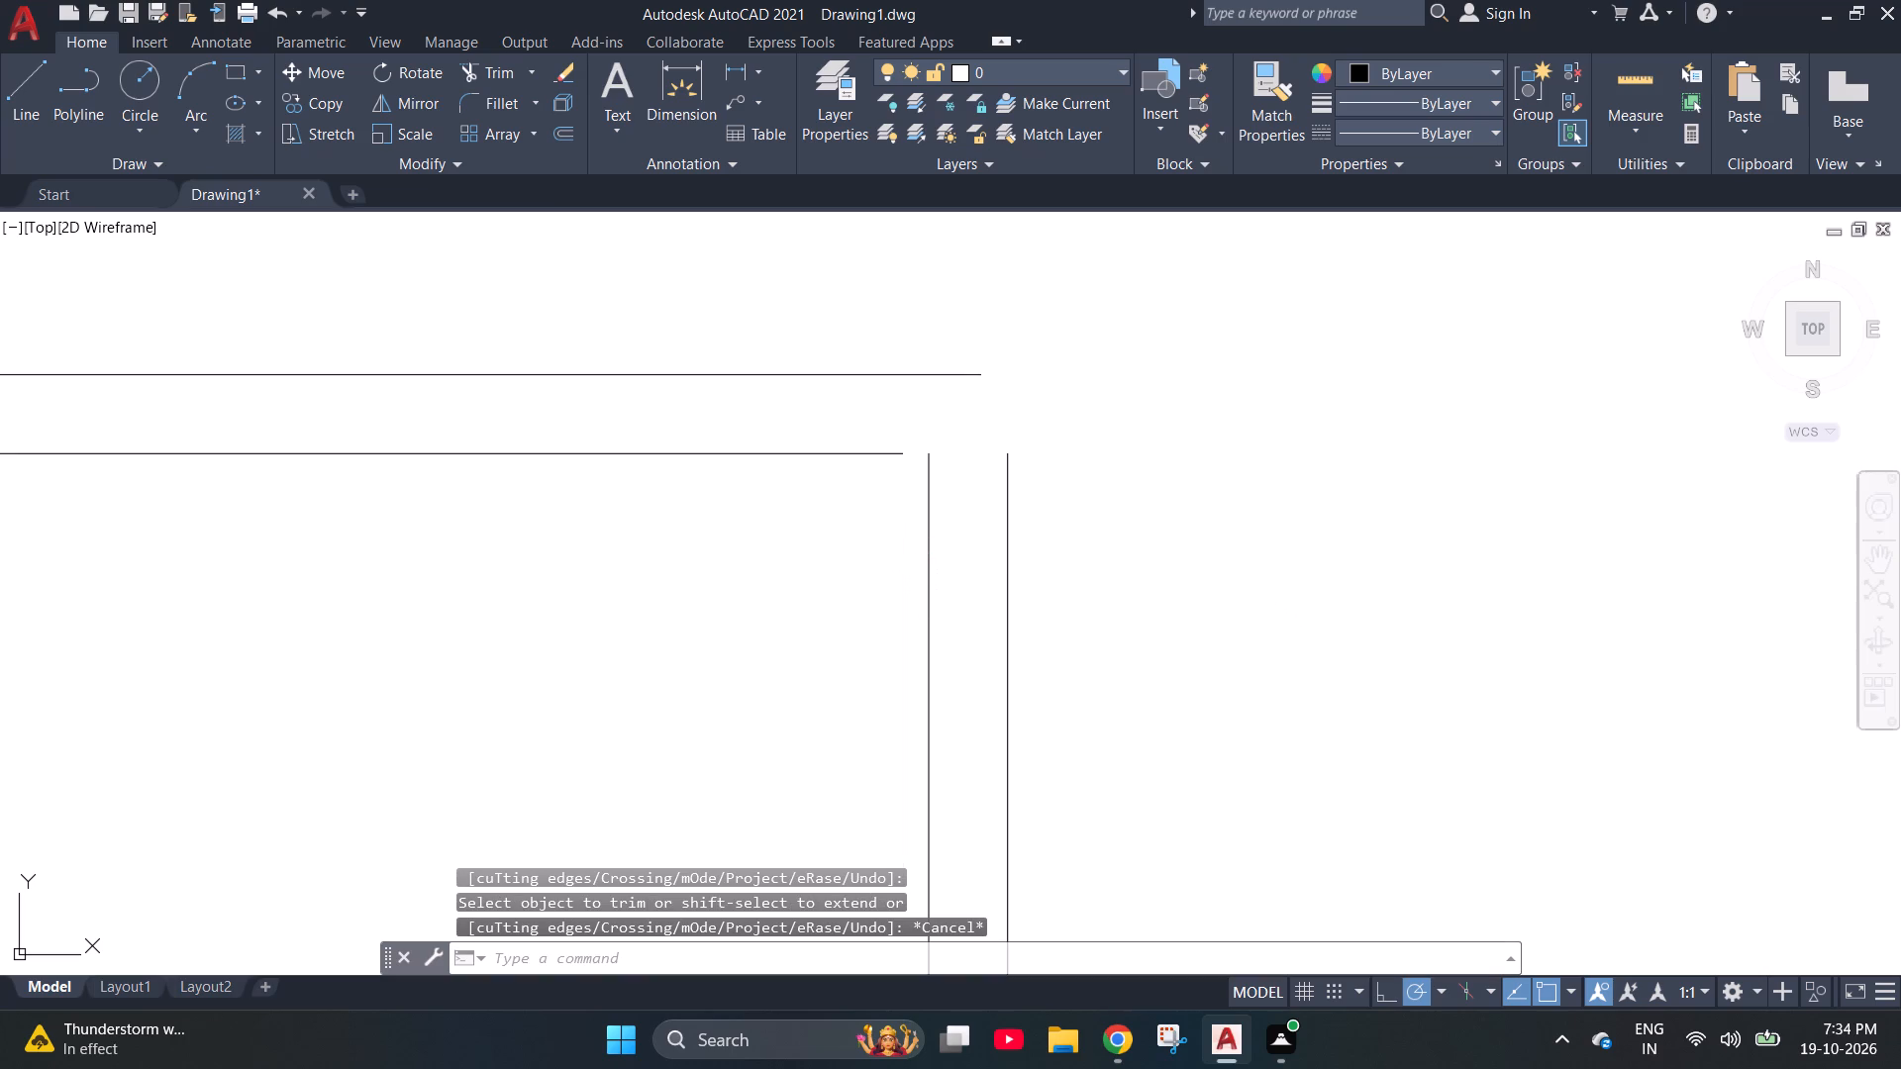
# Extend the lower-left room's top inner line to the new wall's left line.
pyautogui.write('ex')
pyautogui.press('Return')
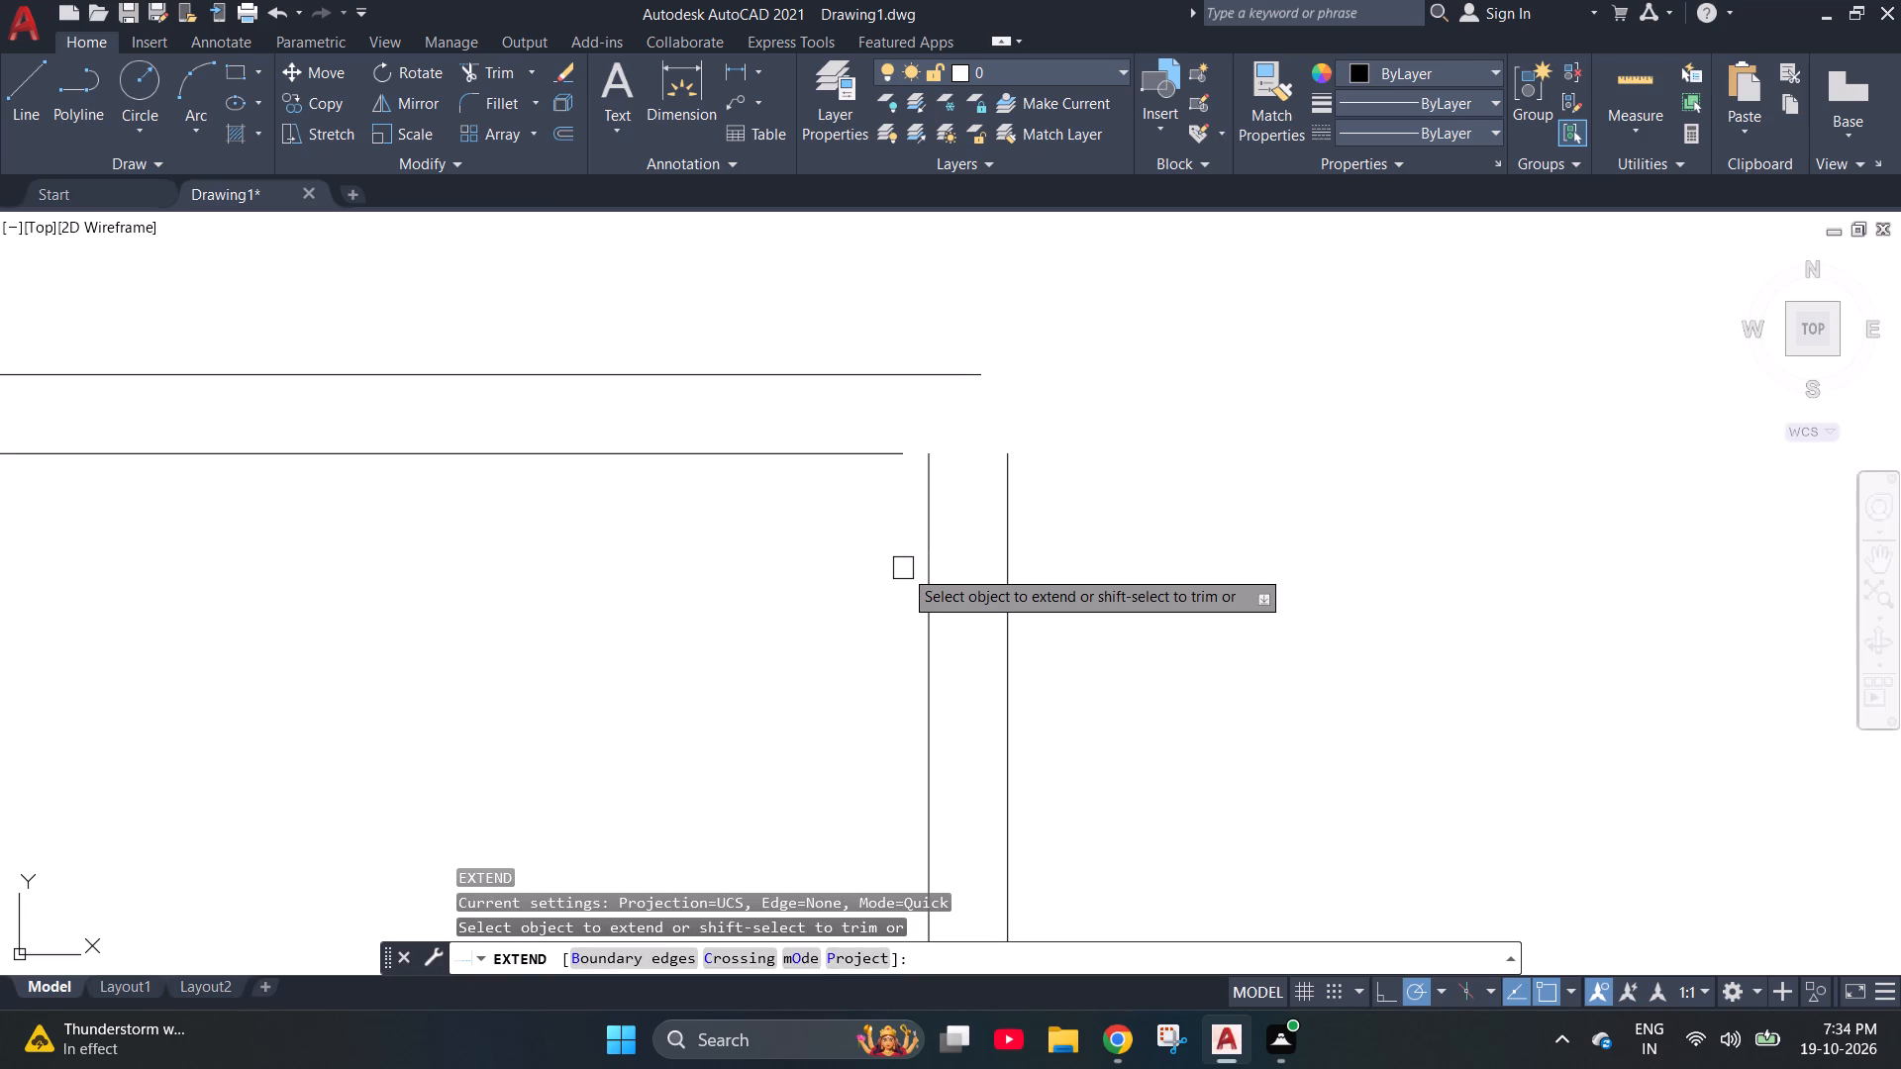
pyautogui.click(877, 462)
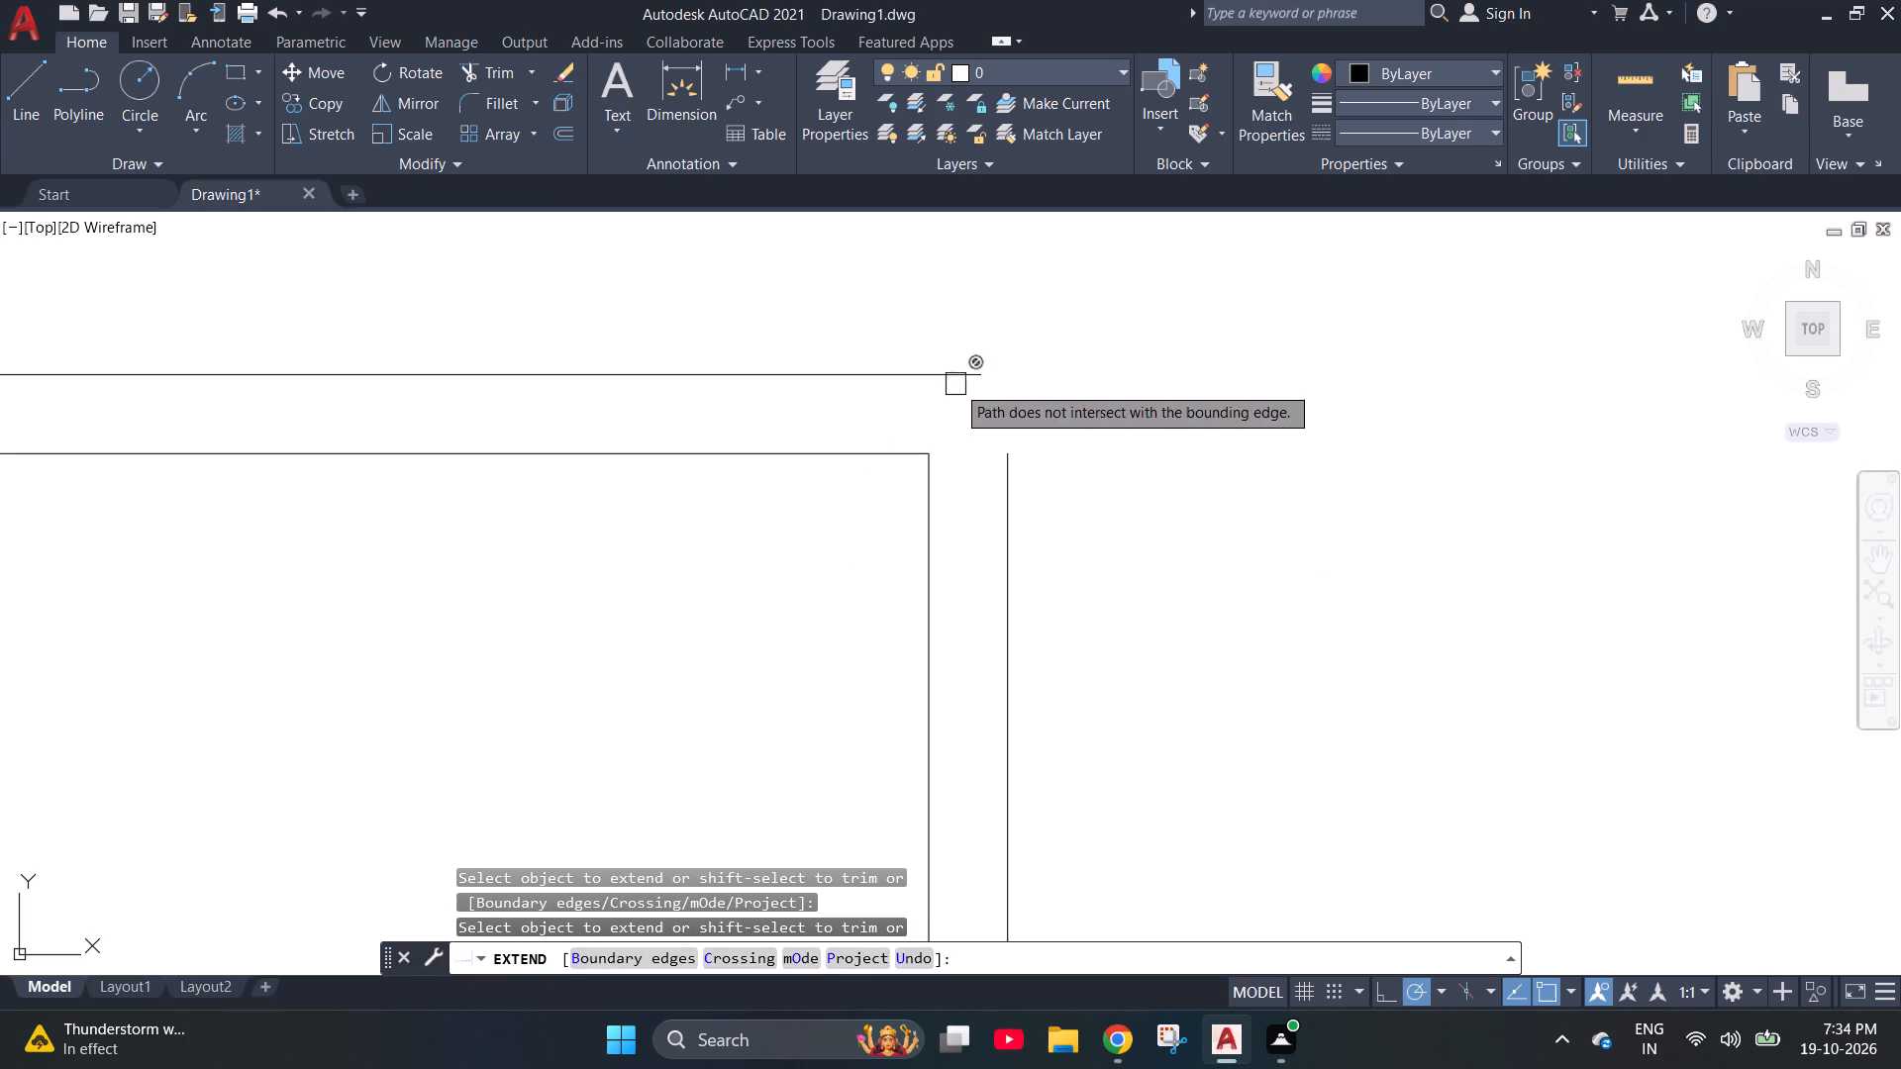
pyautogui.press('Escape')
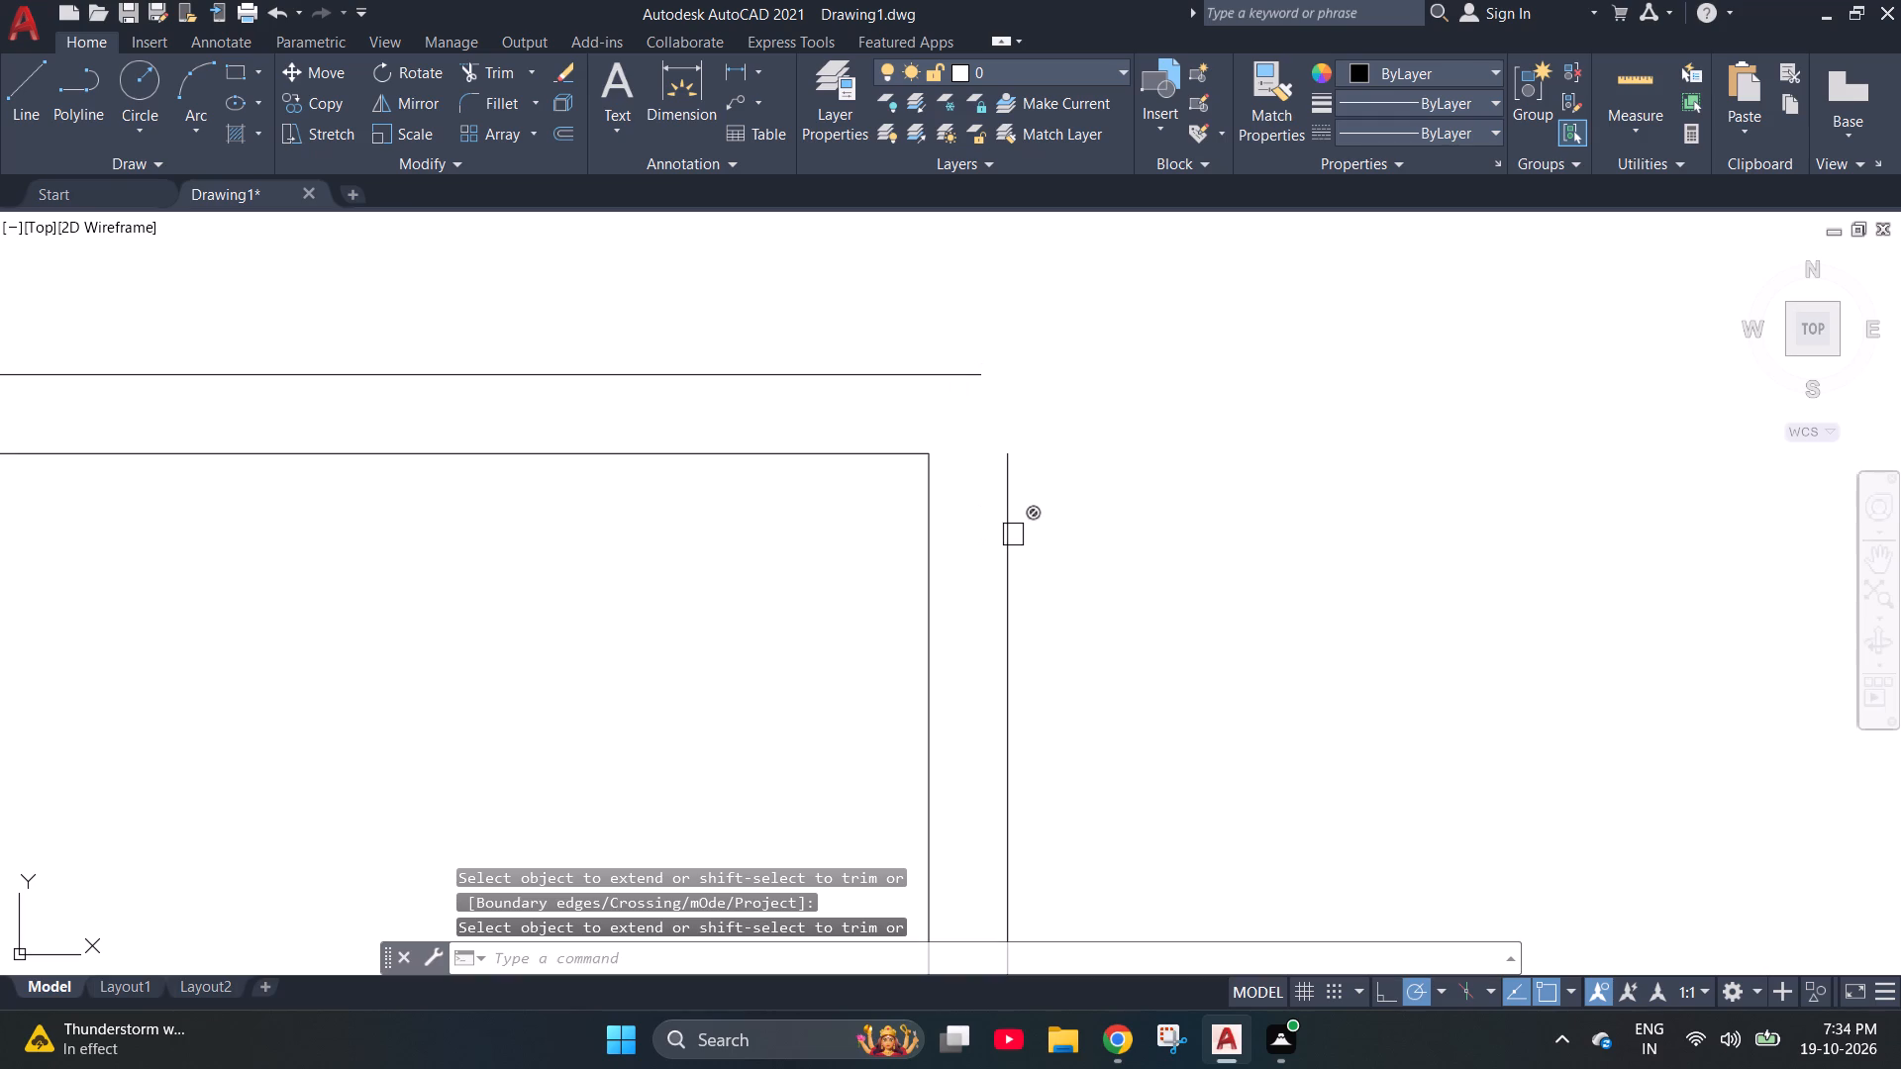
# With Ortho on, draw a vertical line from the top of the new wall's right line up past the horizontal wall's upper line.
pyautogui.press('l')
pyautogui.press('Return')
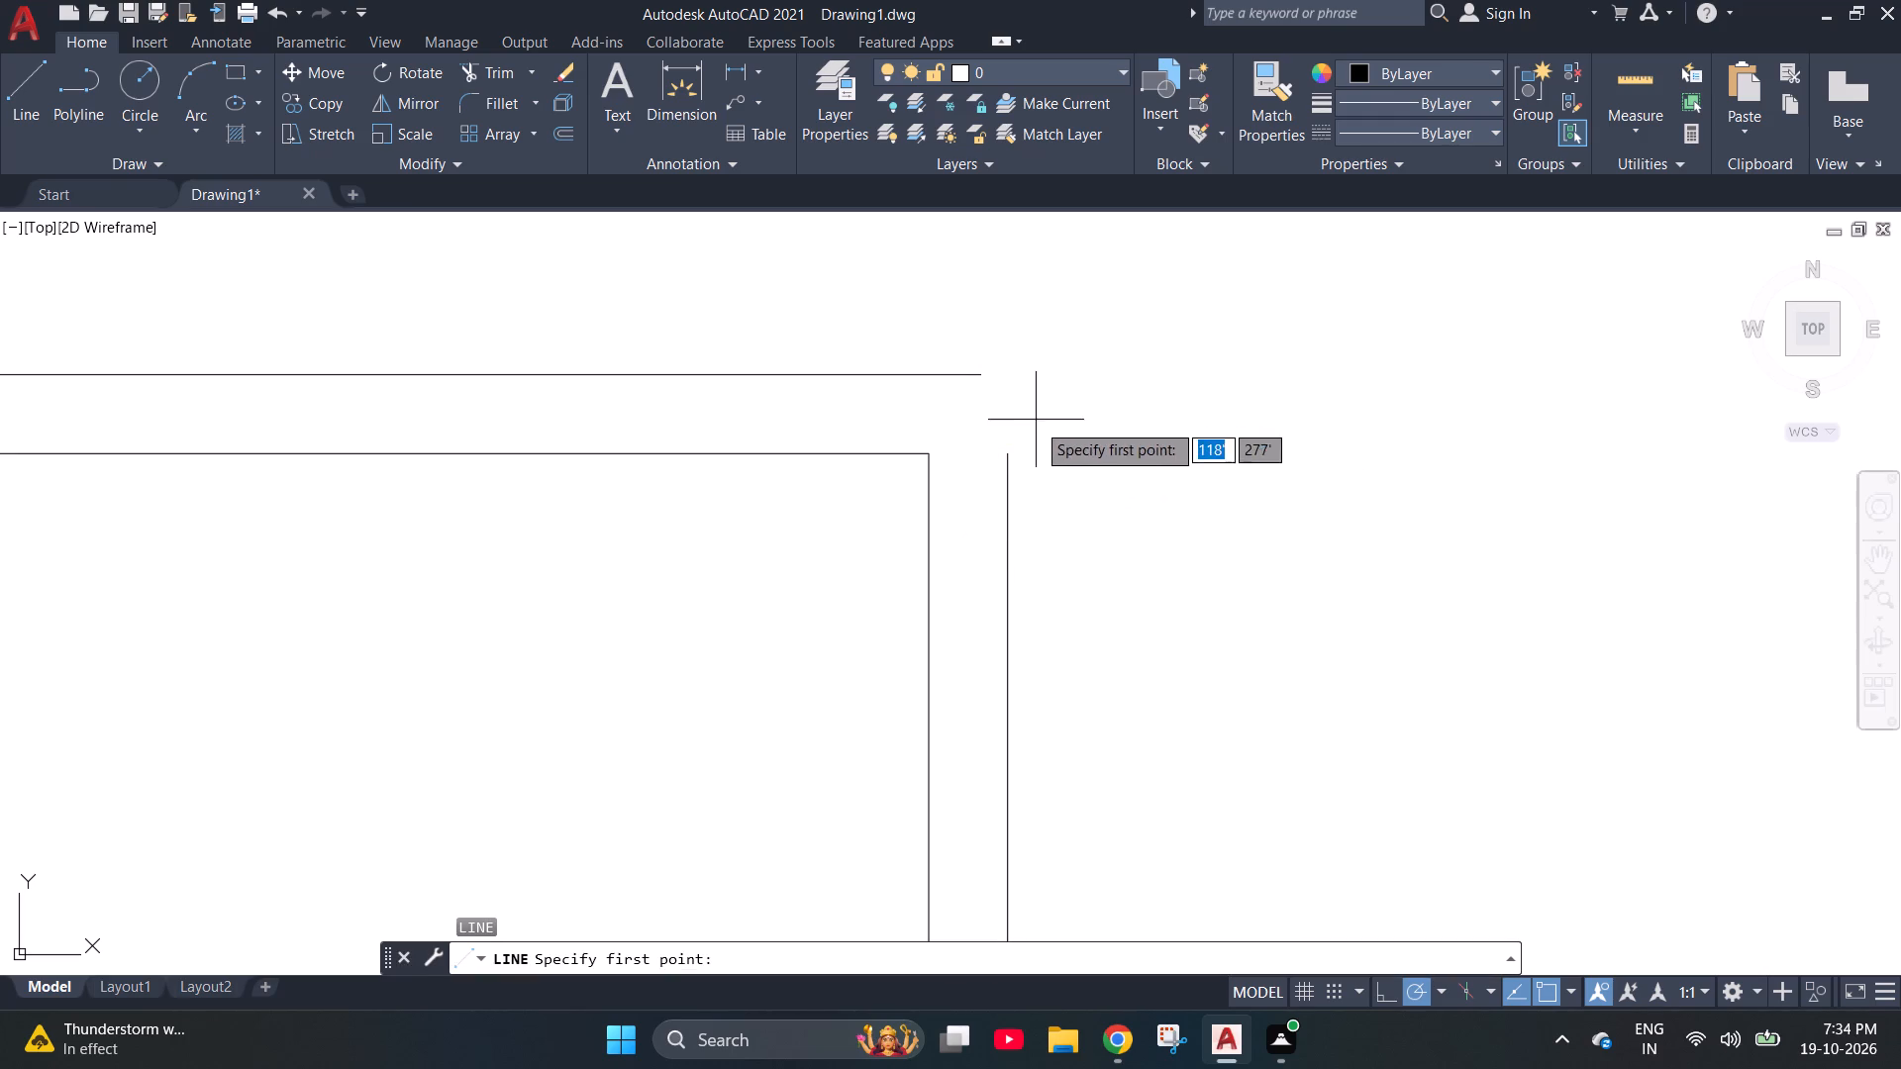
pyautogui.click(1008, 457)
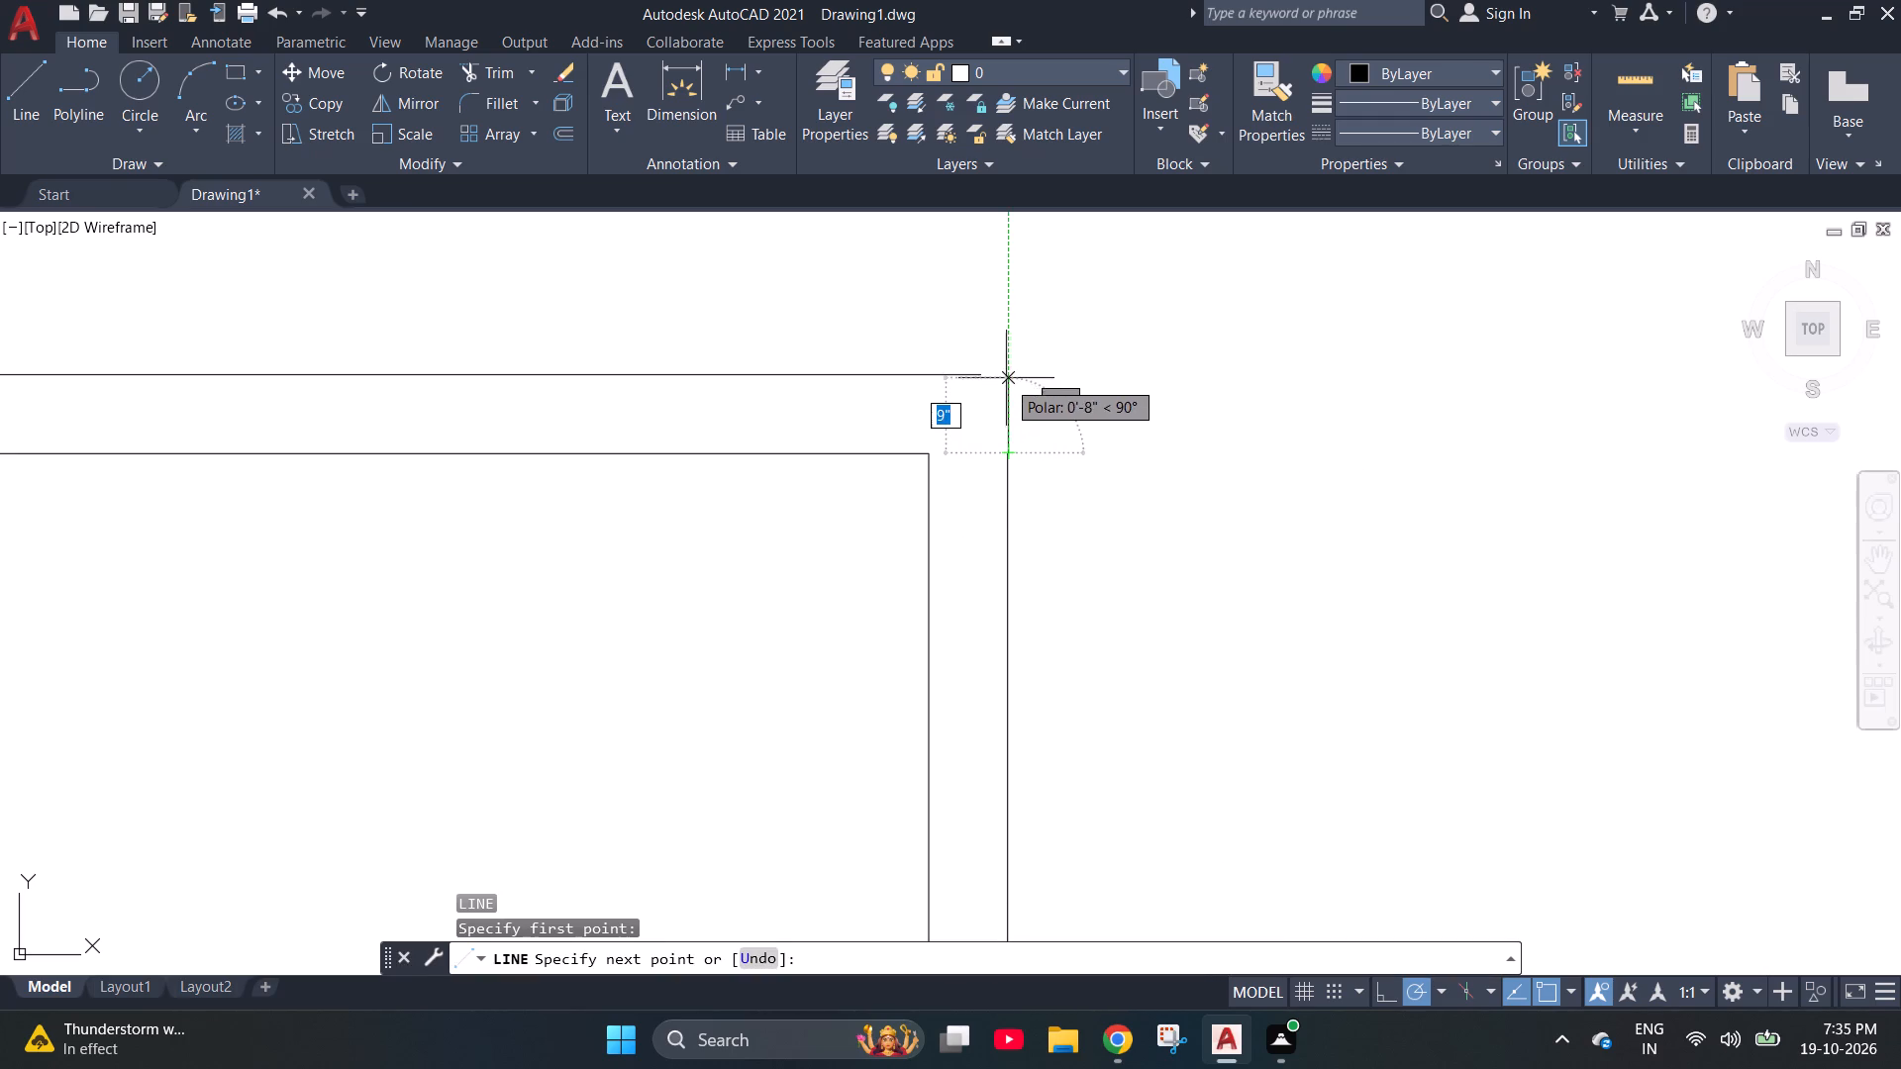
pyautogui.click(1031, 343)
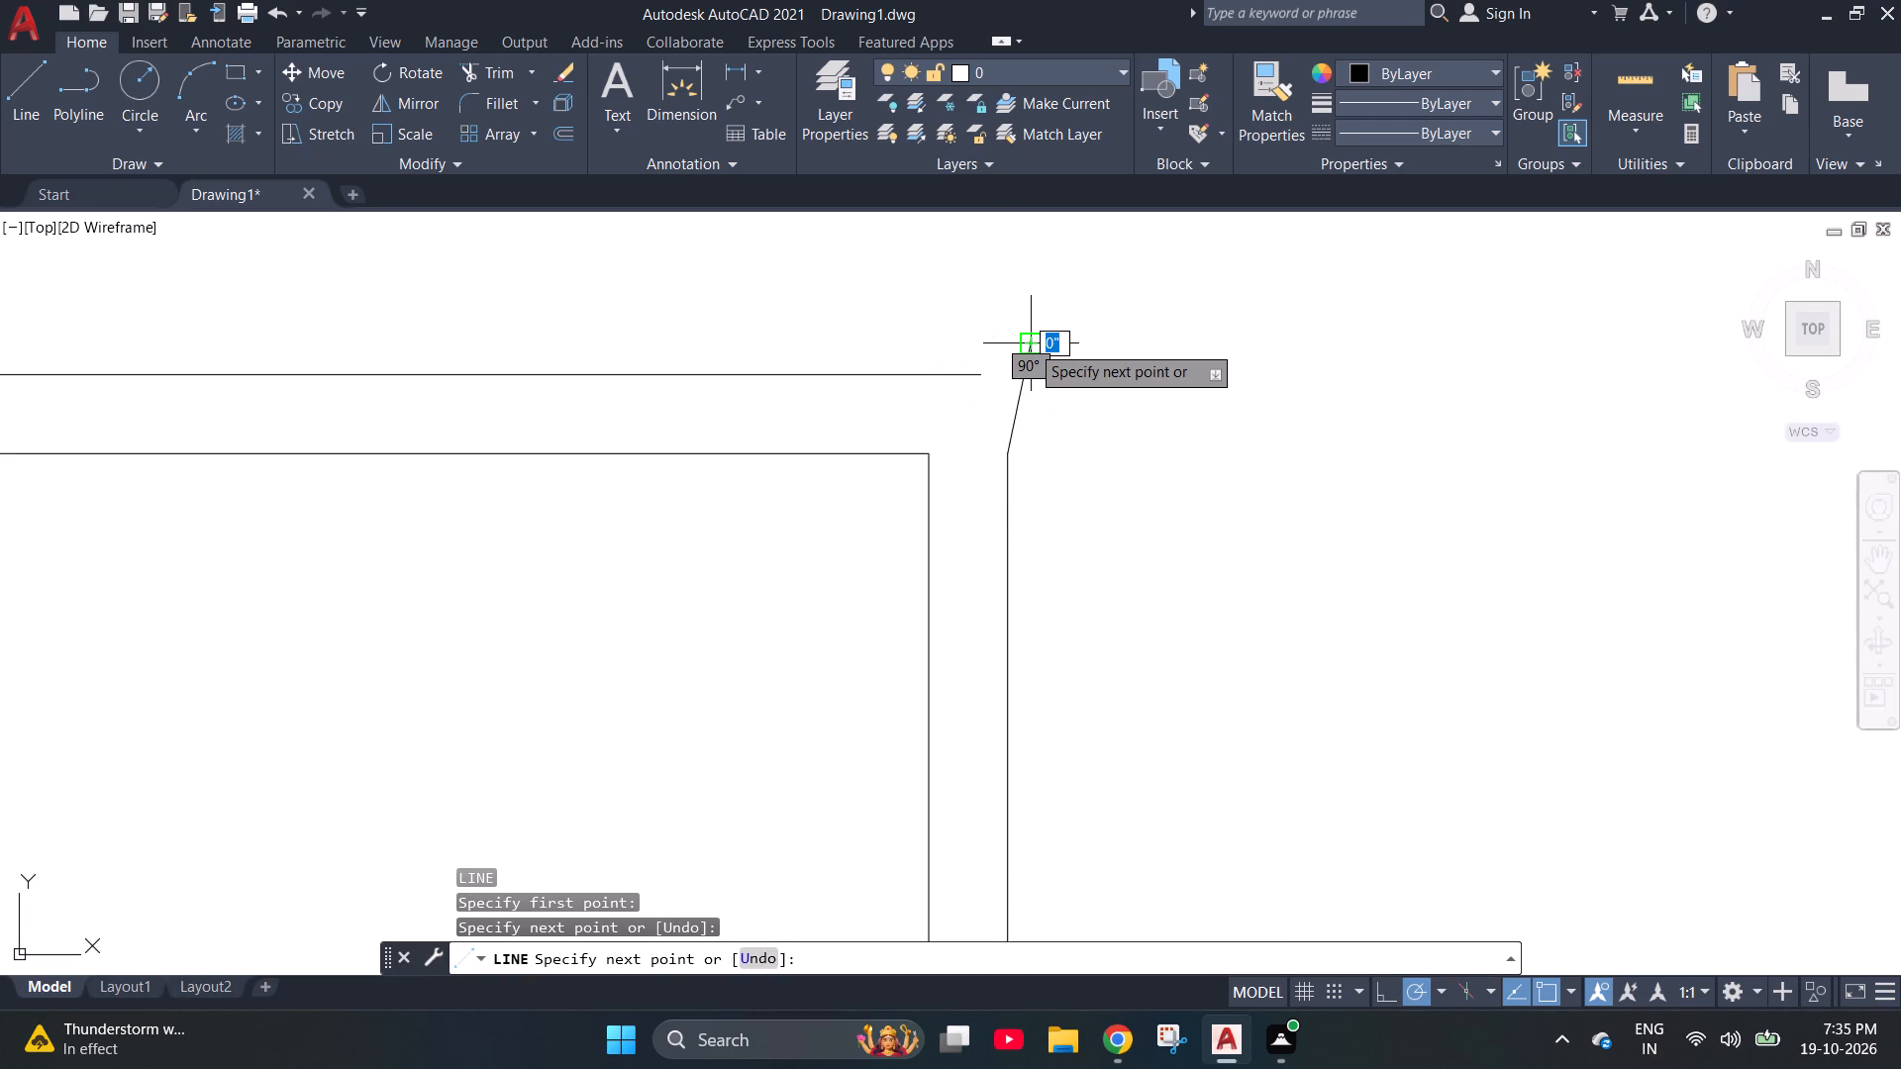
pyautogui.hotkey('ctrl', 'z')
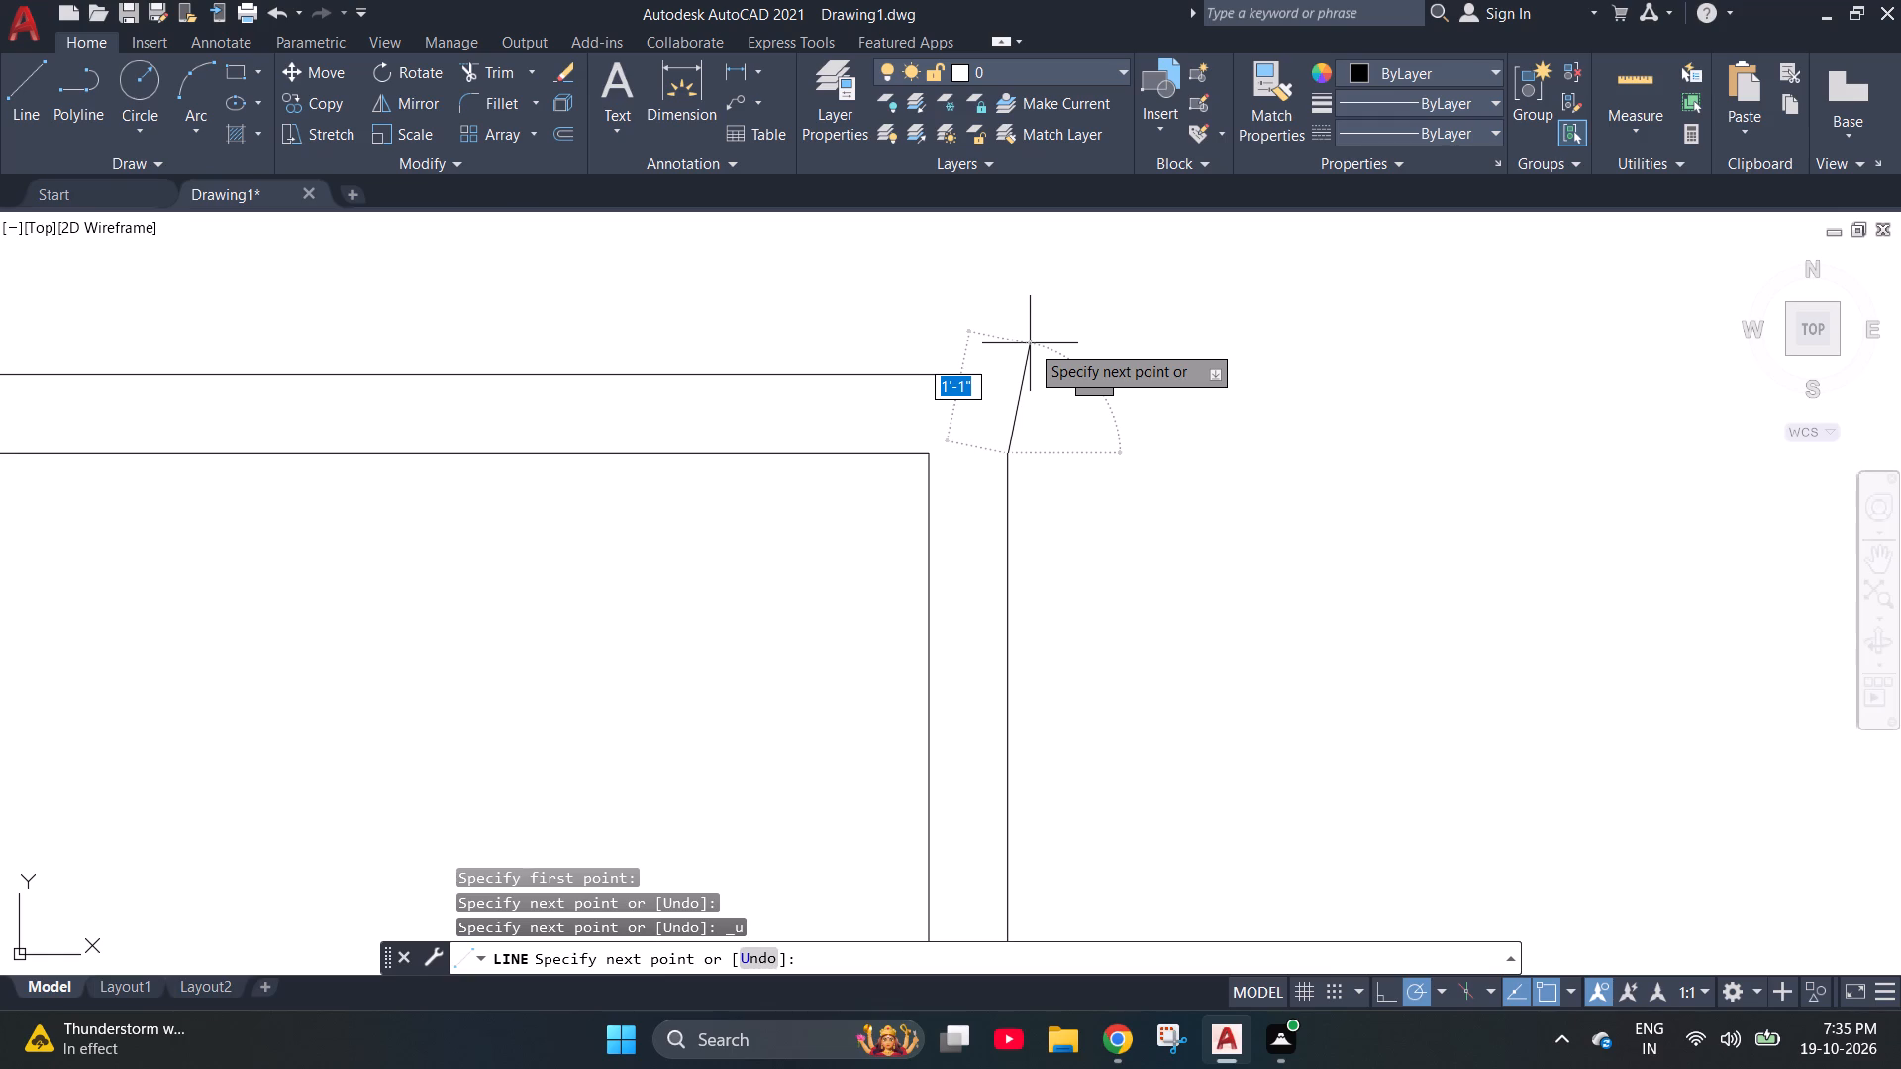
pyautogui.press('F8')
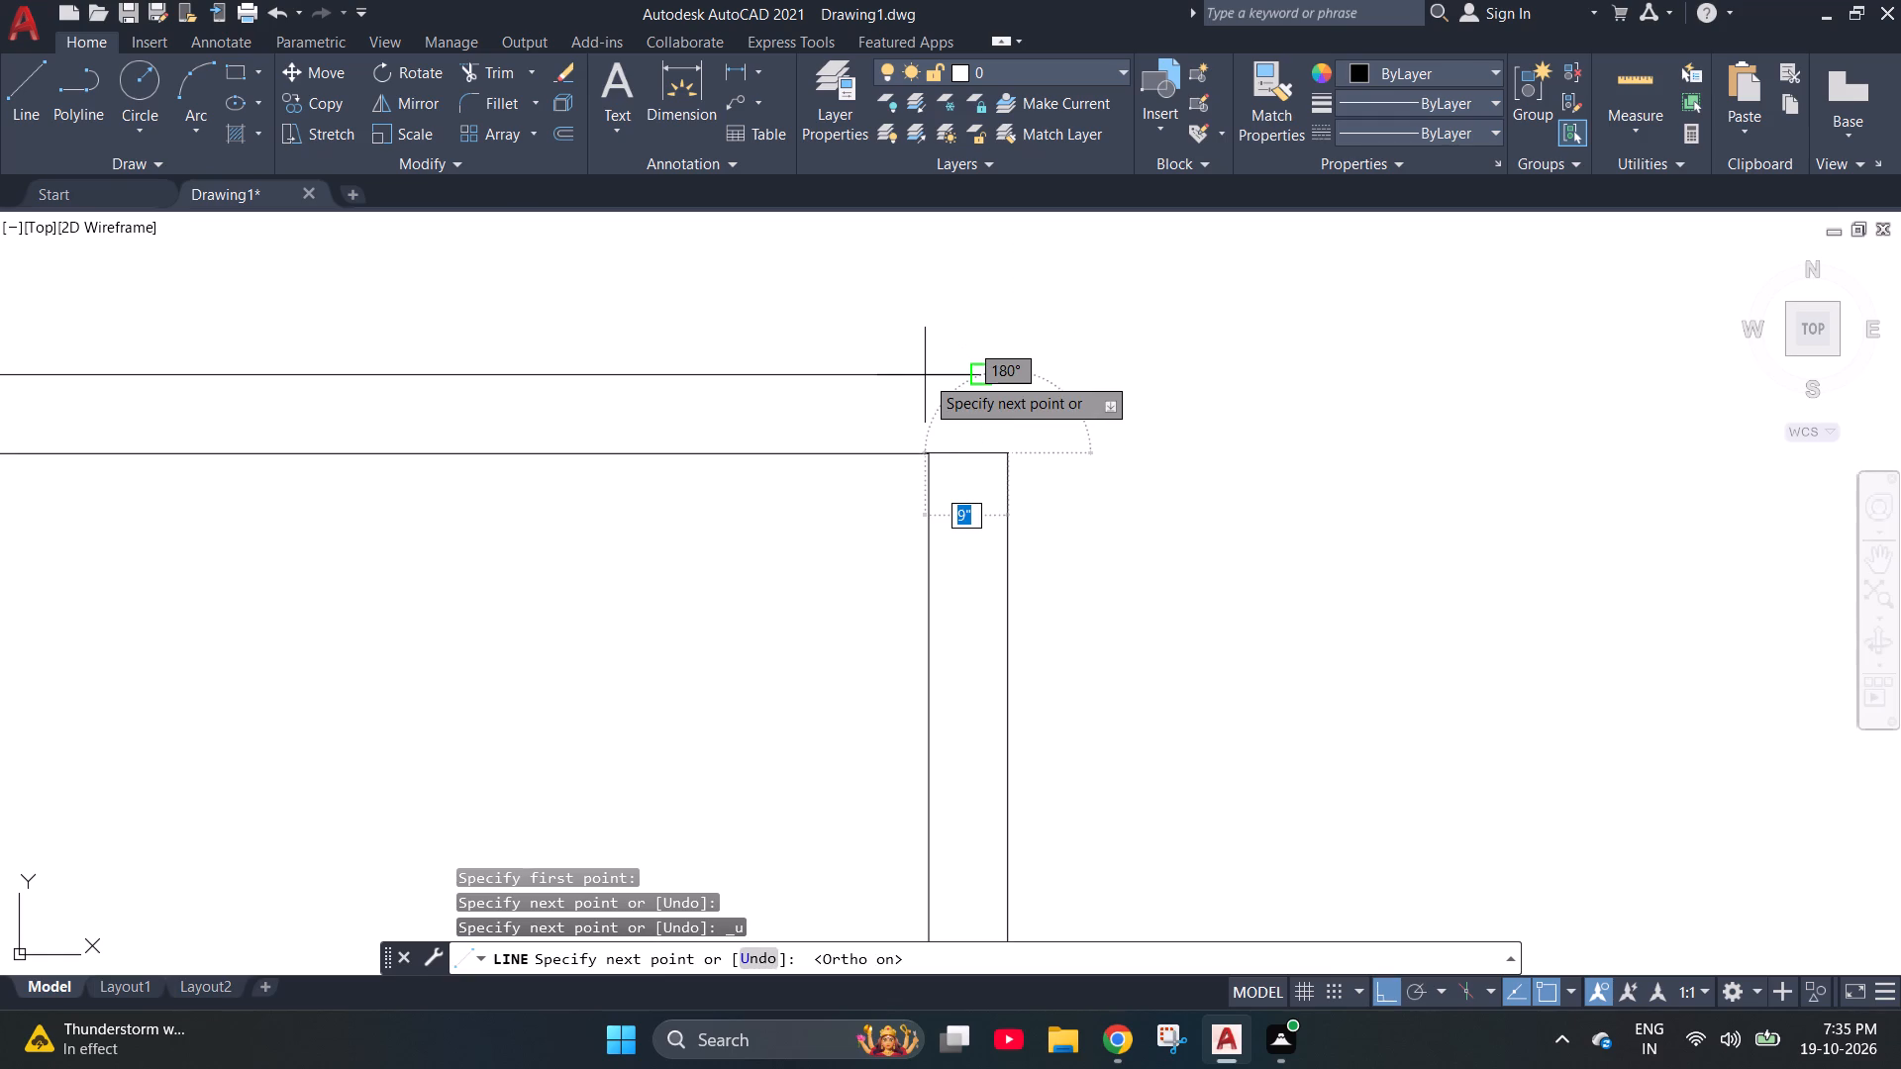
pyautogui.click(1021, 338)
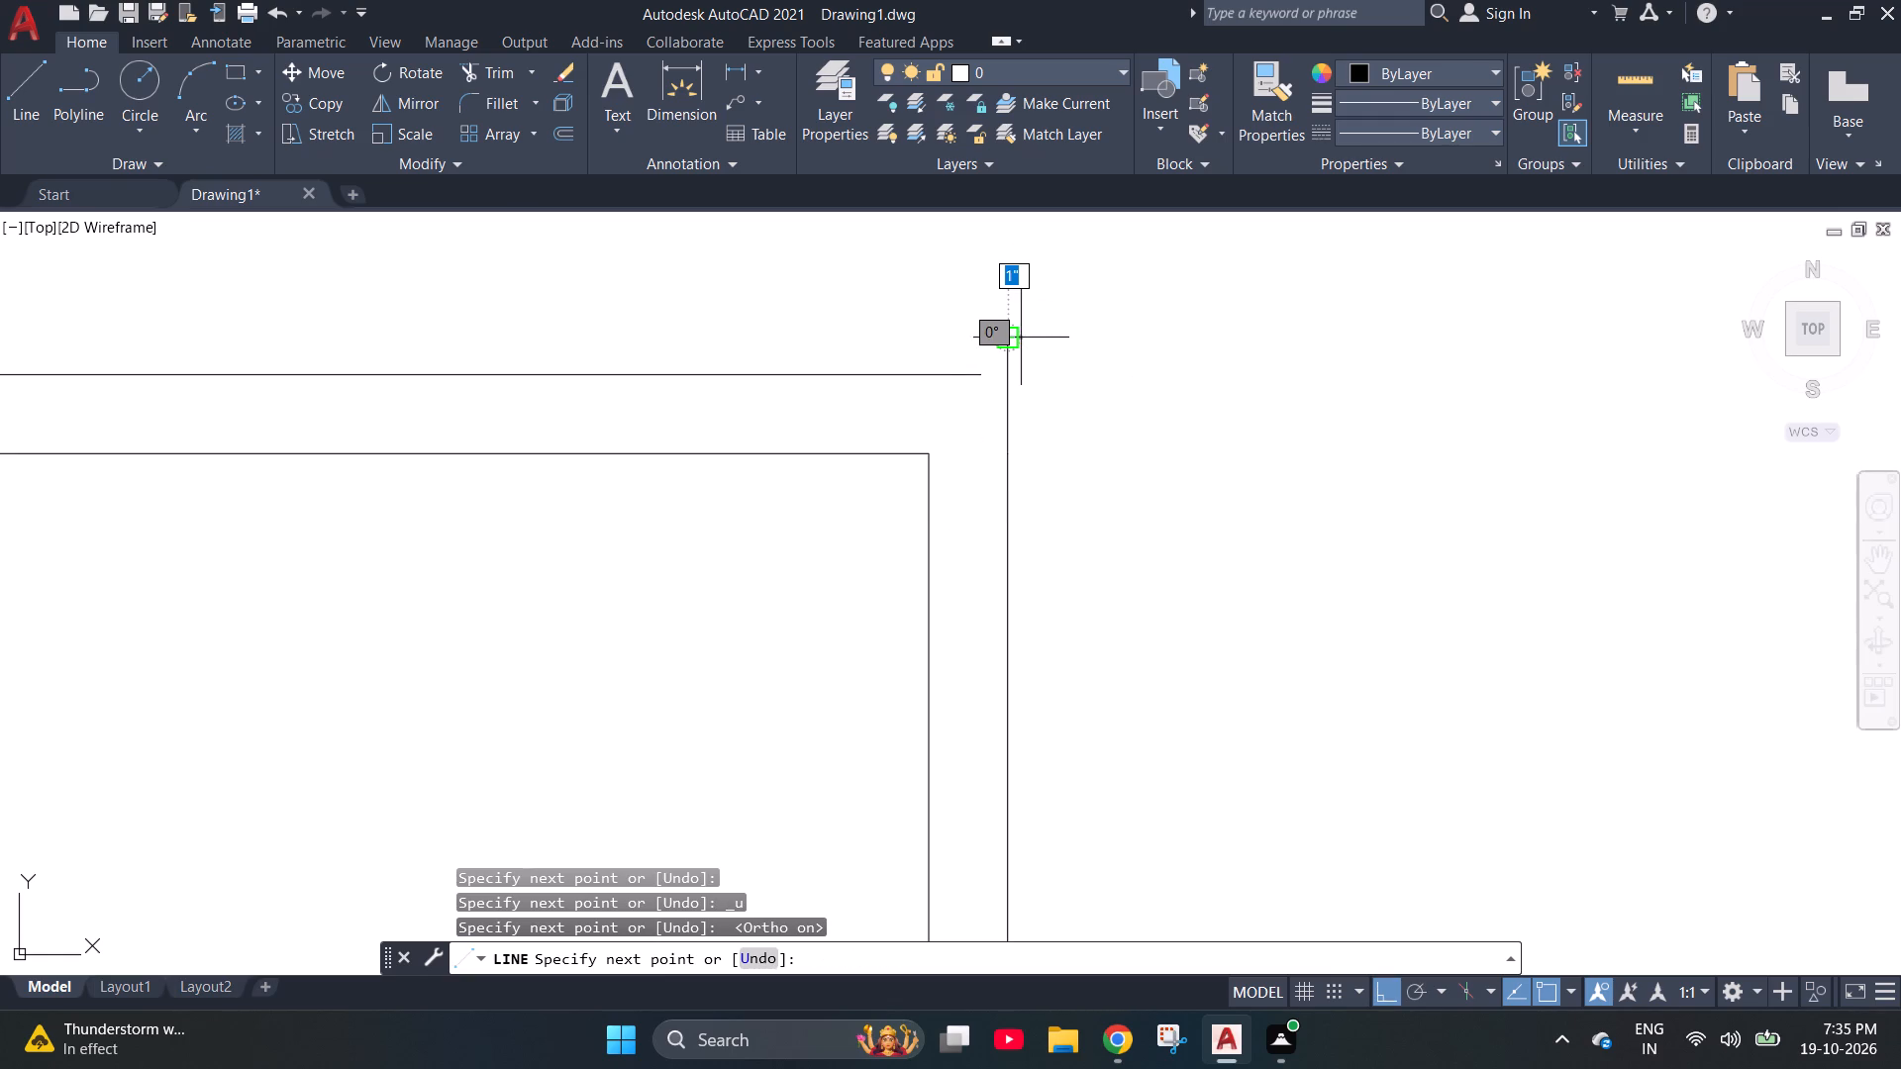
pyautogui.press('Escape')
# Extend the horizontal wall's upper line to the new vertical line at the lower-left room's outer corner.
pyautogui.write('ex')
pyautogui.press('Return')
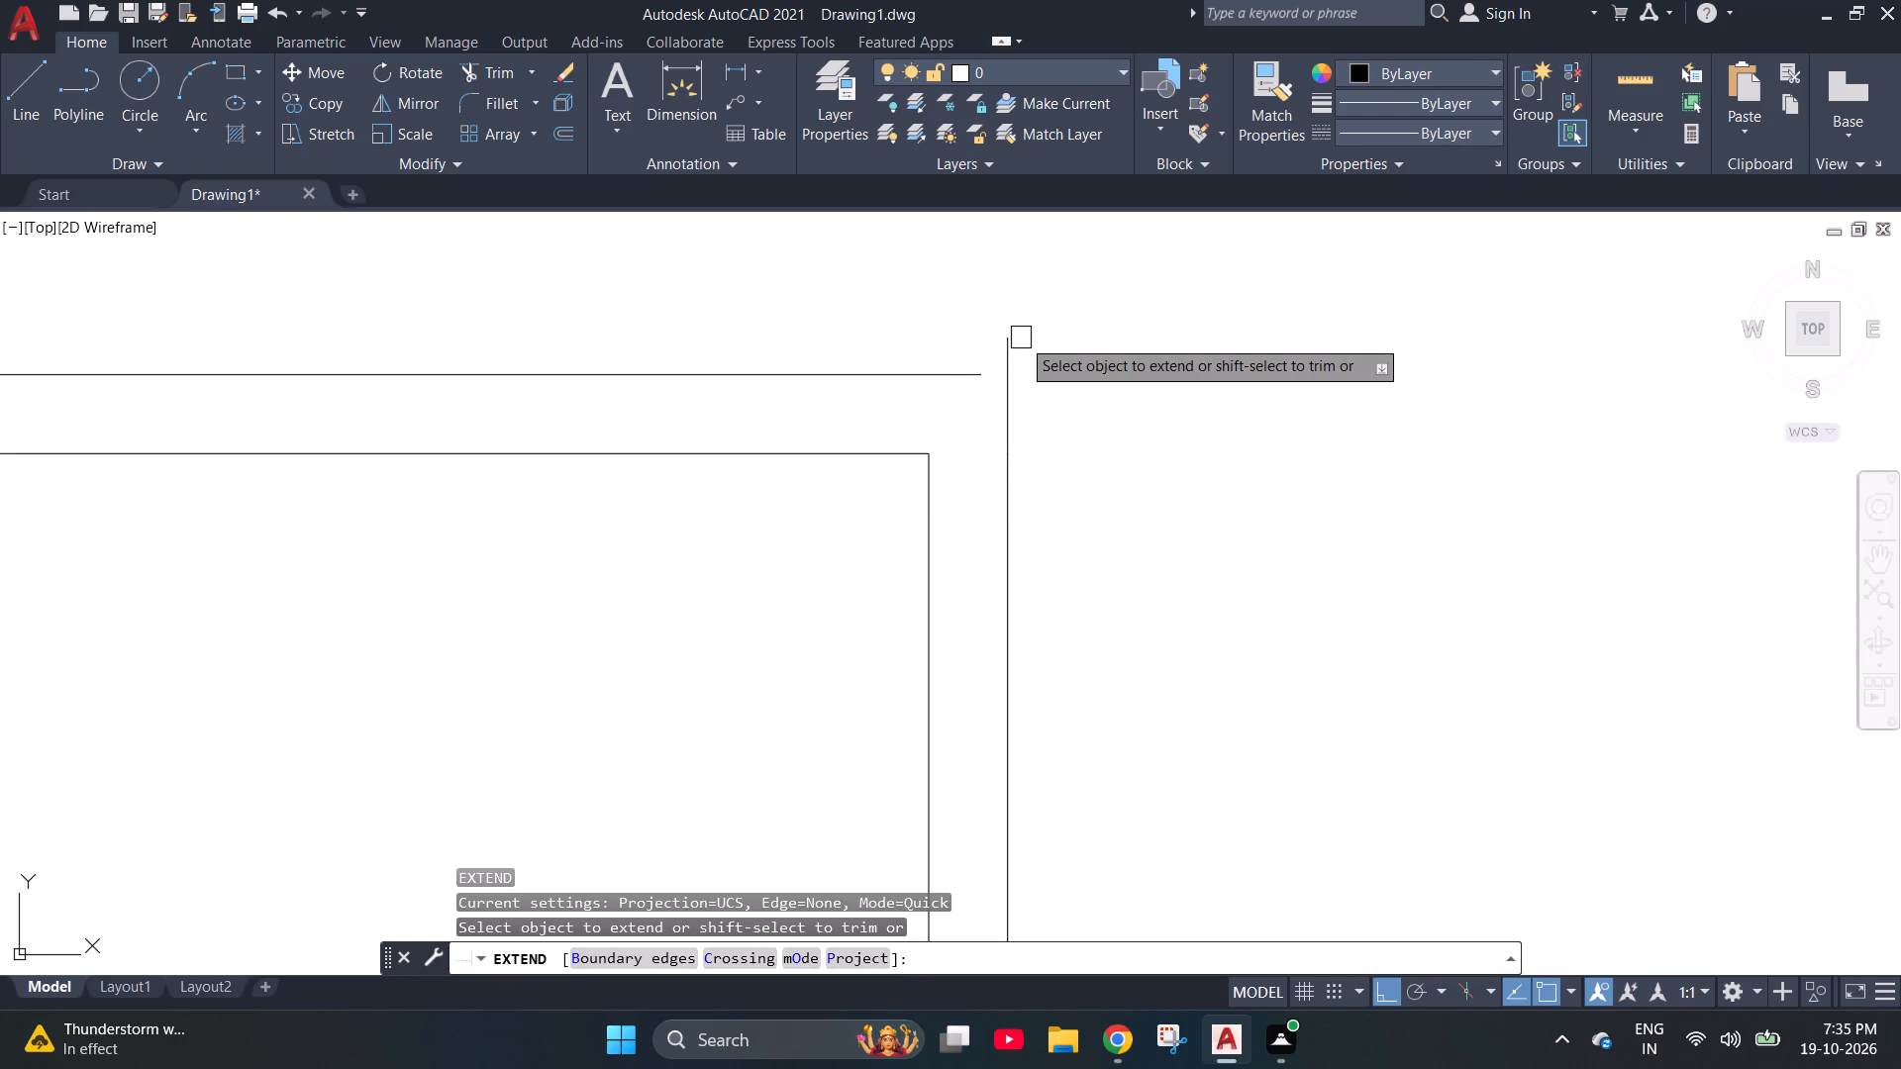
pyautogui.click(964, 369)
pyautogui.press('Escape')
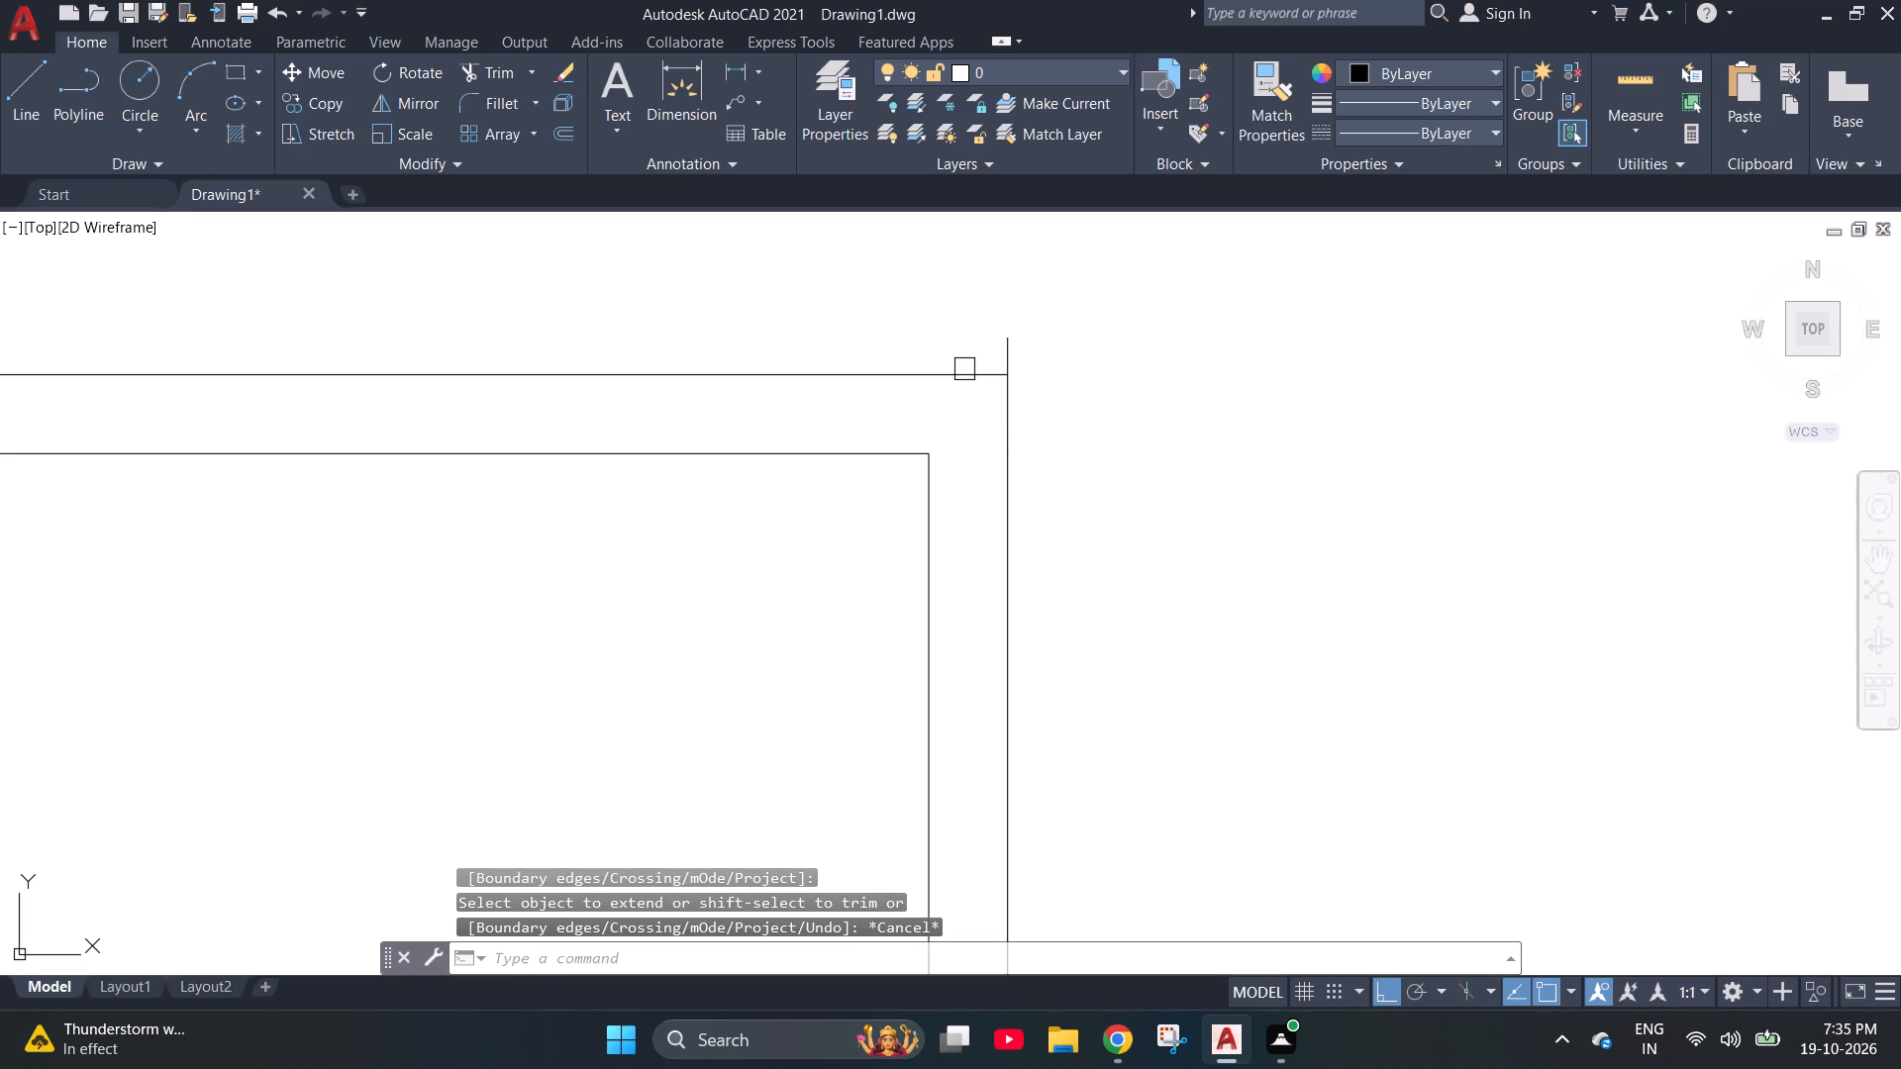
# Trim off the new vertical line's overhang above the horizontal wall's upper line at the lower-left room's outer corner.
pyautogui.press('Escape')
pyautogui.write('tr')
pyautogui.press('Return')
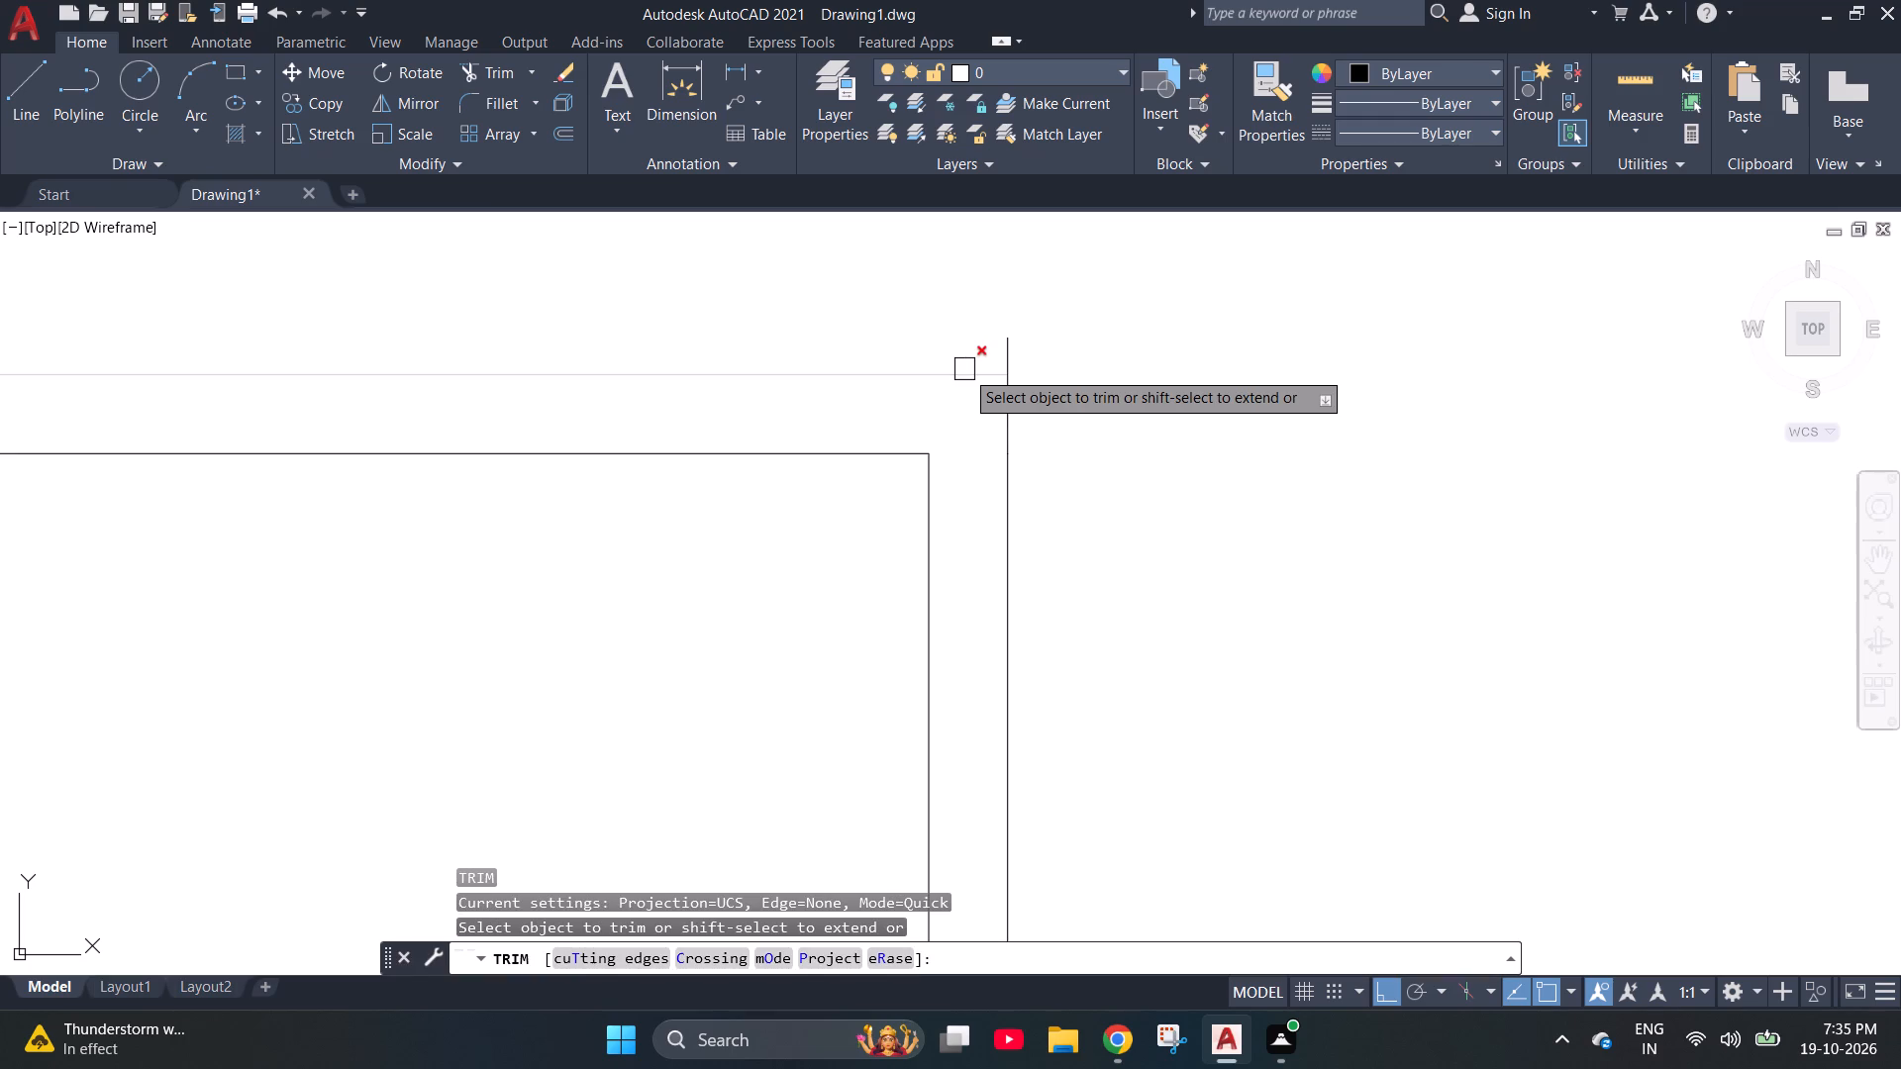
pyautogui.scroll(2, 1015, 358)
pyautogui.click(1001, 363)
pyautogui.scroll(-2, 686, 310)
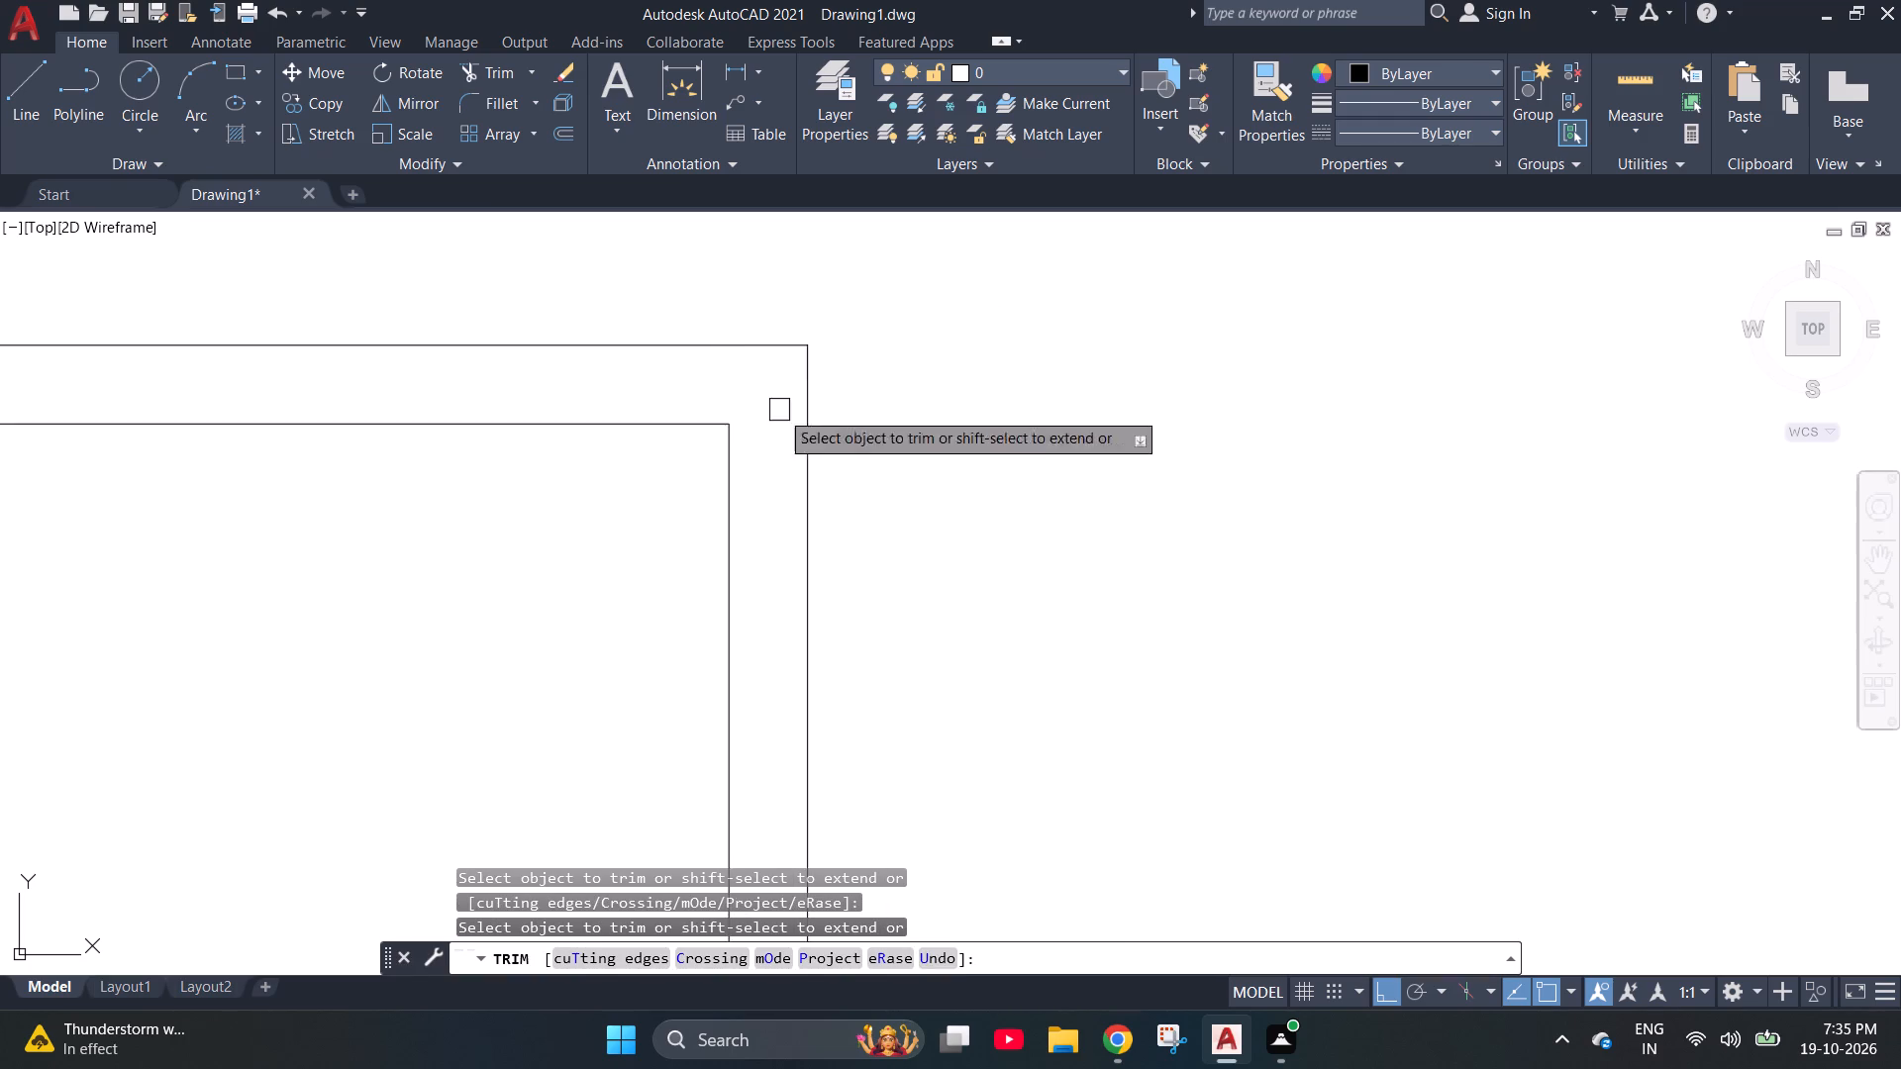
# Trim away the left small bottom room's old left line and both horizontal stubs projecting into the new vertical wall.
pyautogui.scroll(-2, 792, 420)
pyautogui.scroll(3, 810, 910)
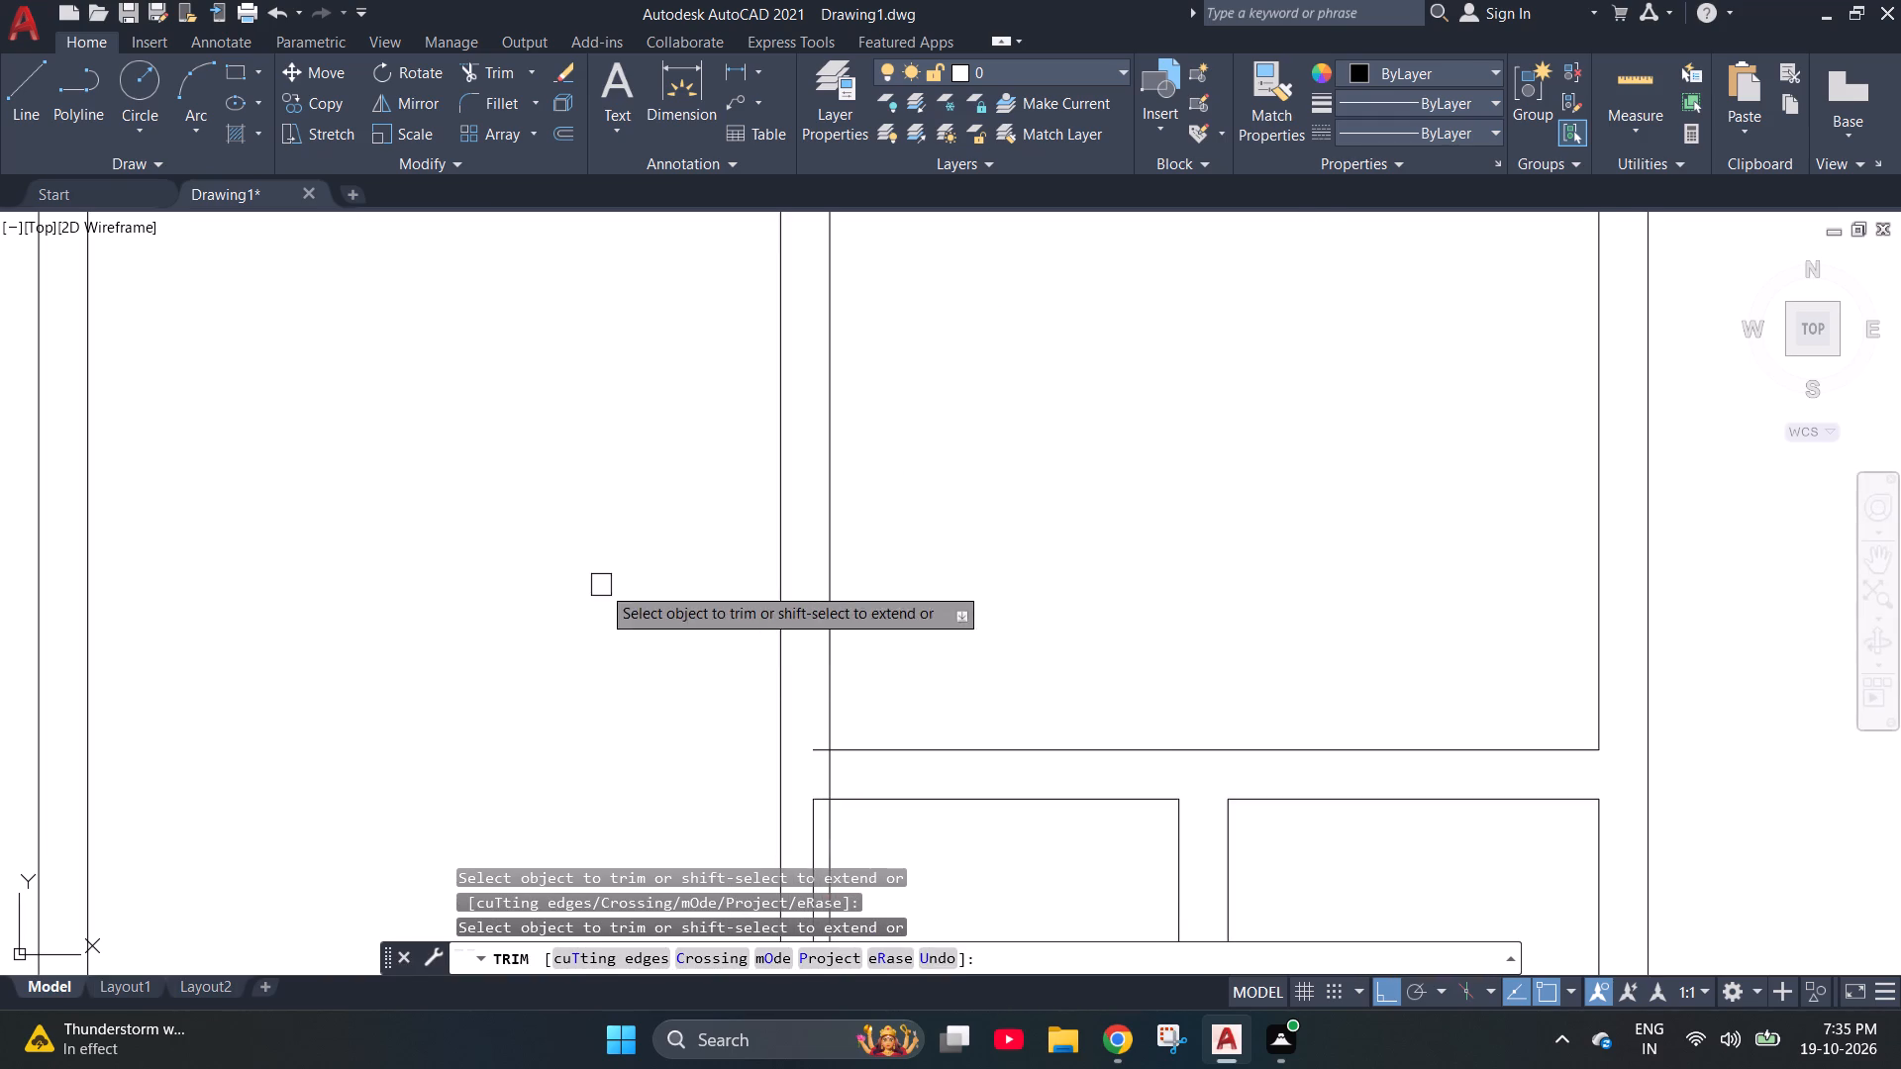
pyautogui.scroll(-2, 601, 583)
pyautogui.scroll(3, 711, 719)
pyautogui.click(584, 650)
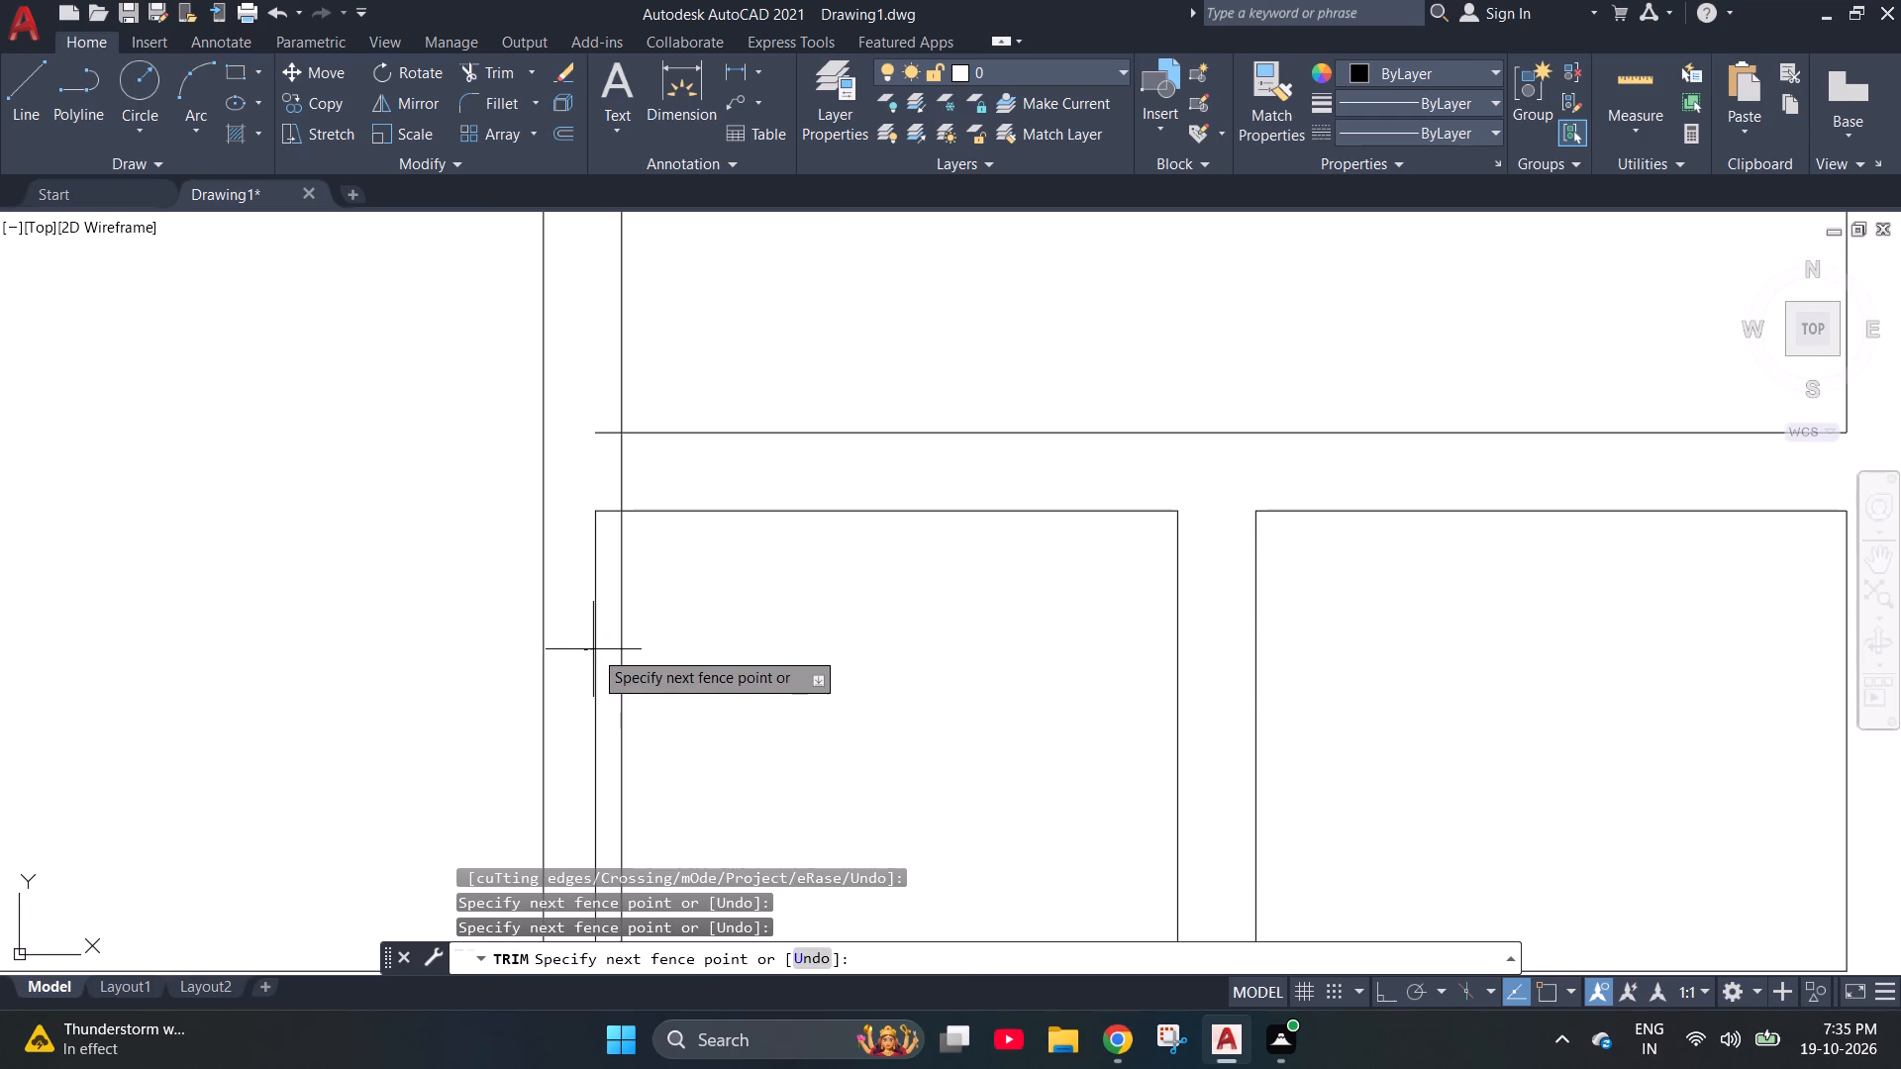
pyautogui.click(598, 644)
pyautogui.click(600, 512)
pyautogui.click(601, 436)
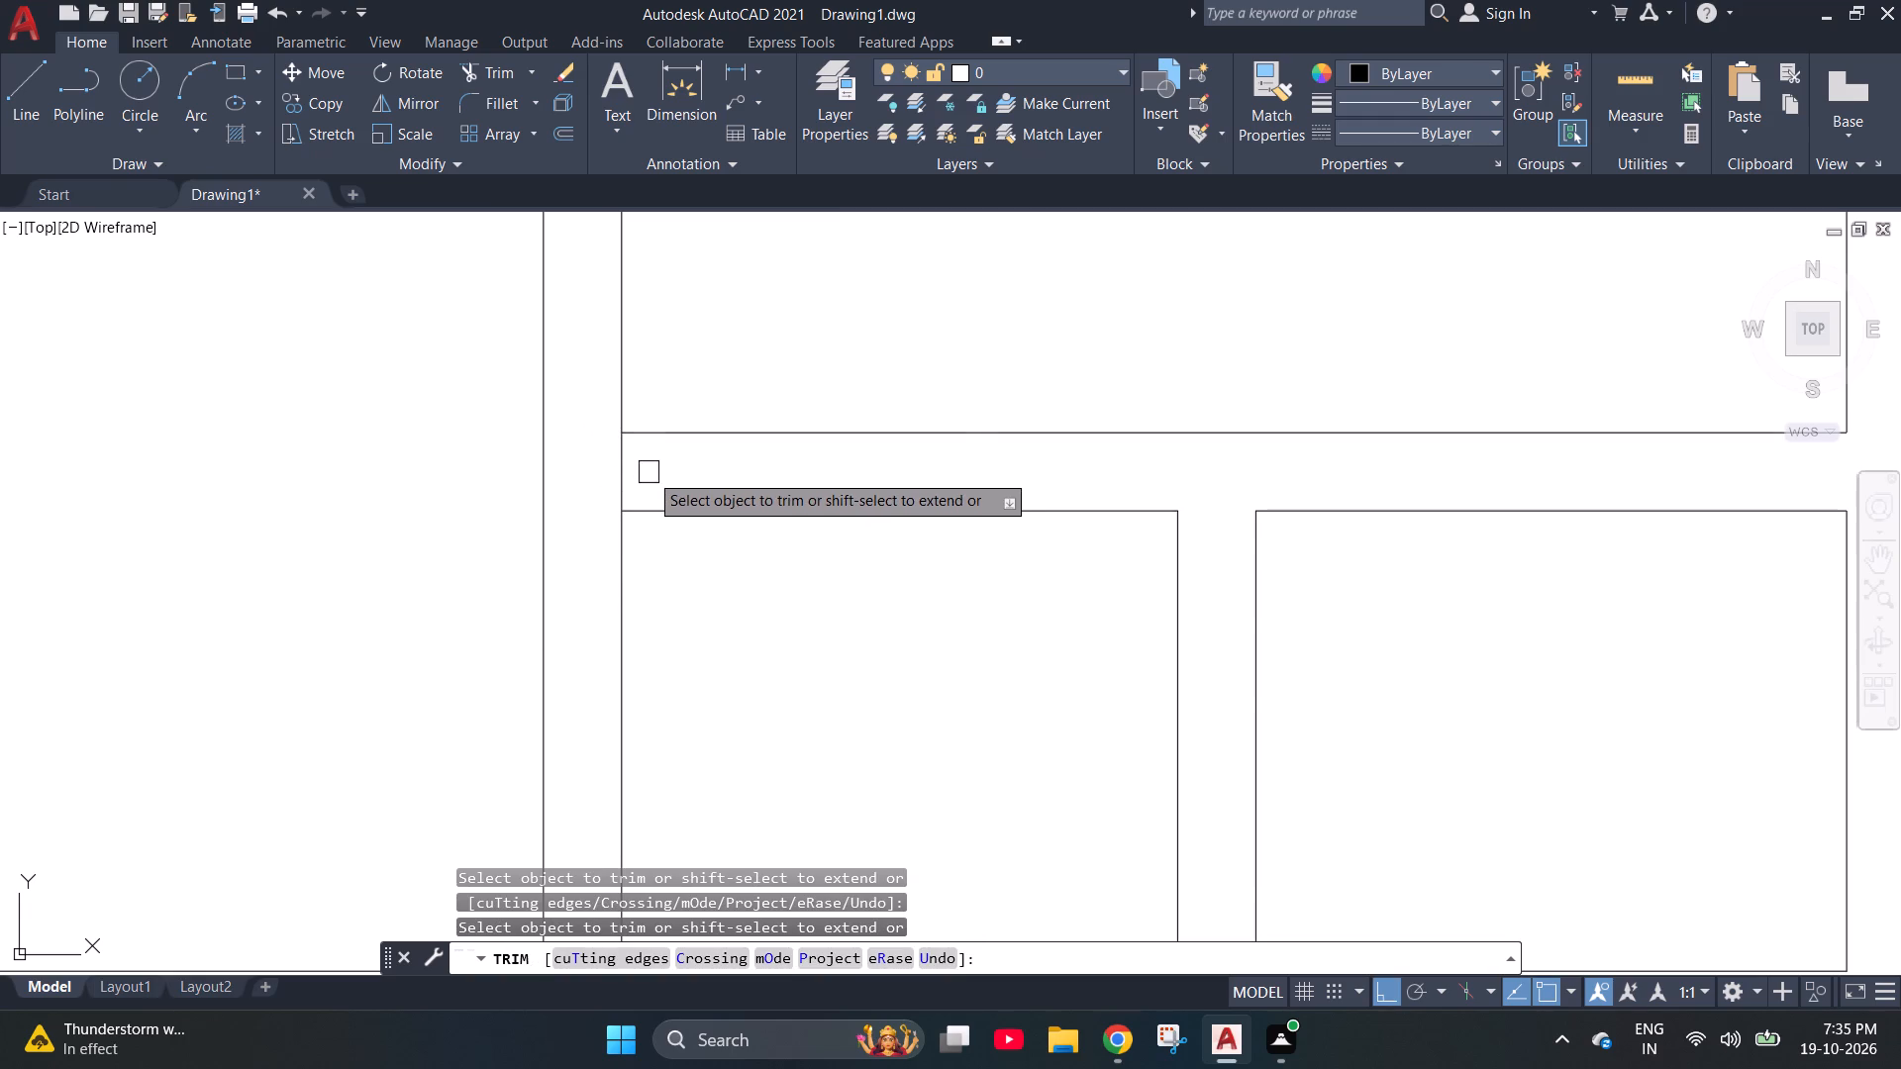
pyautogui.scroll(-2, 528, 420)
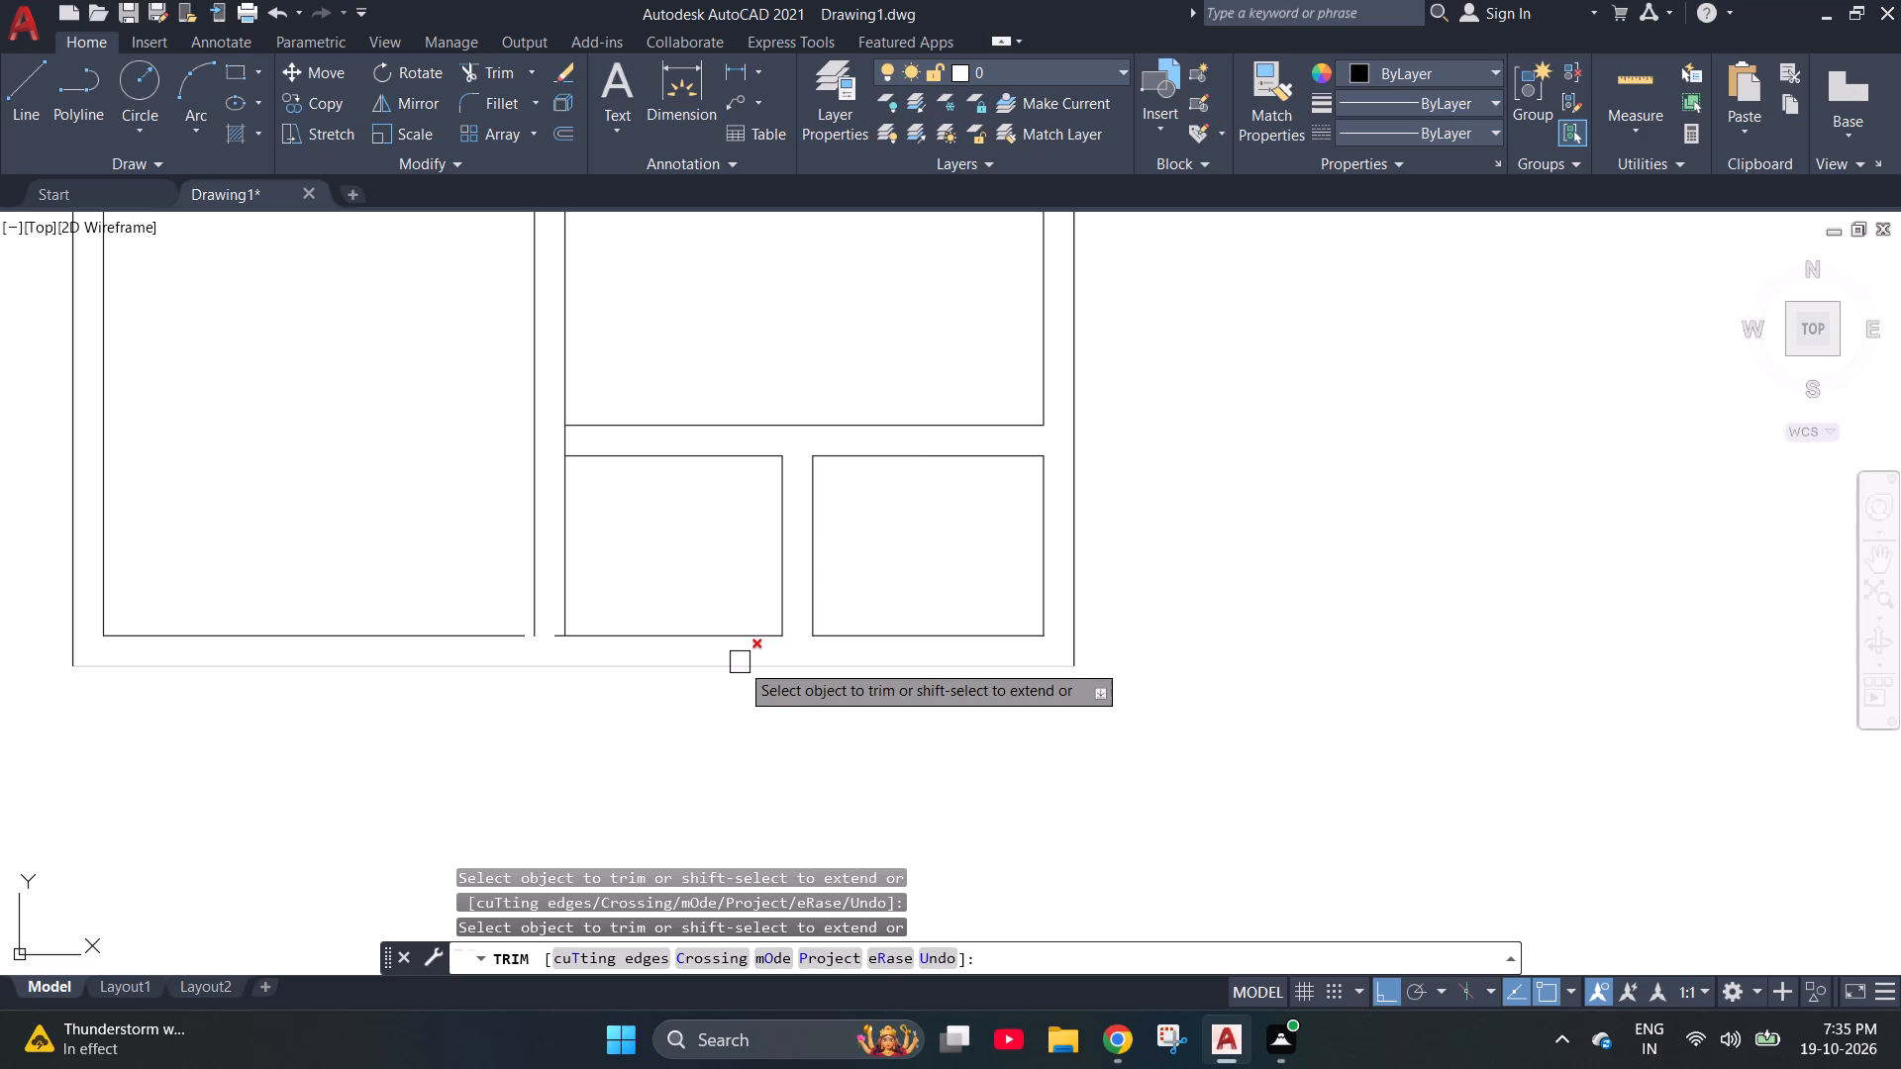
pyautogui.press('Escape')
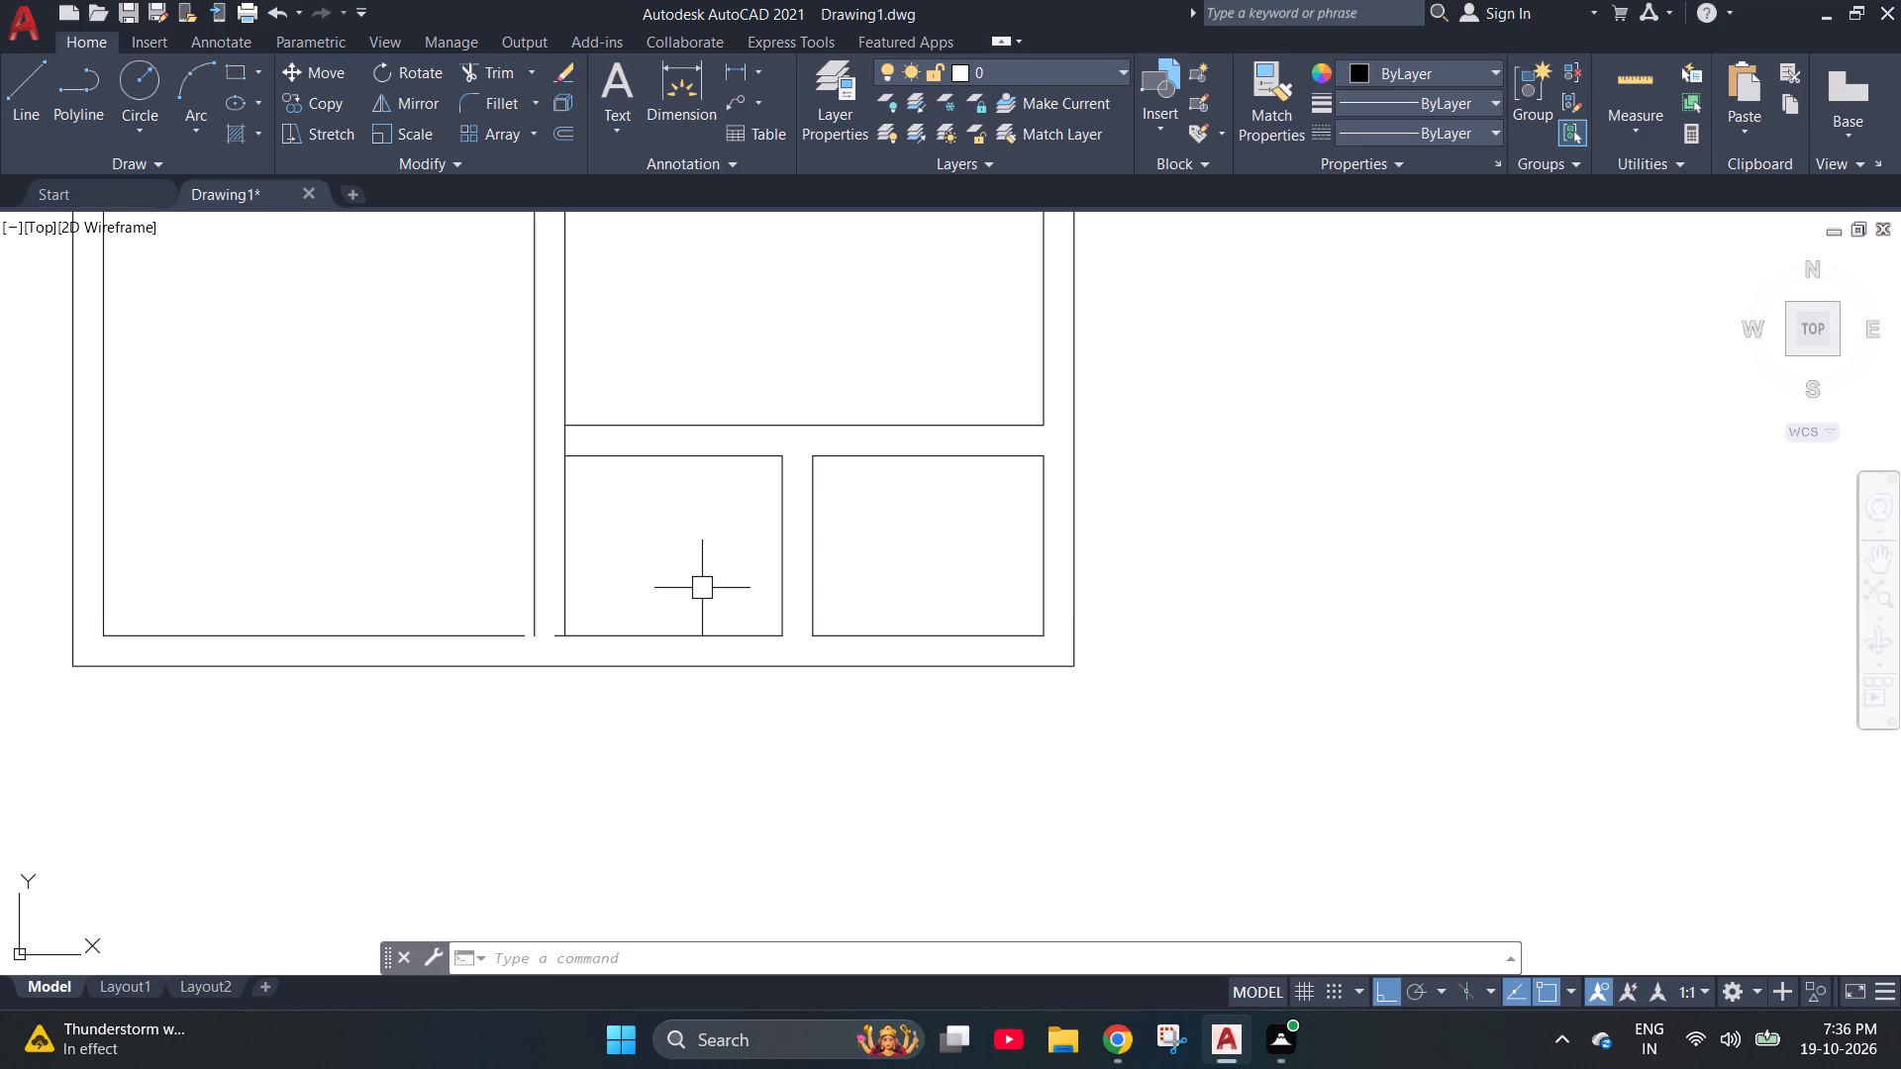
# Quick-measure the left small bottom room's inside width and height.
pyautogui.scroll(-2, 501, 575)
pyautogui.scroll(2, 537, 578)
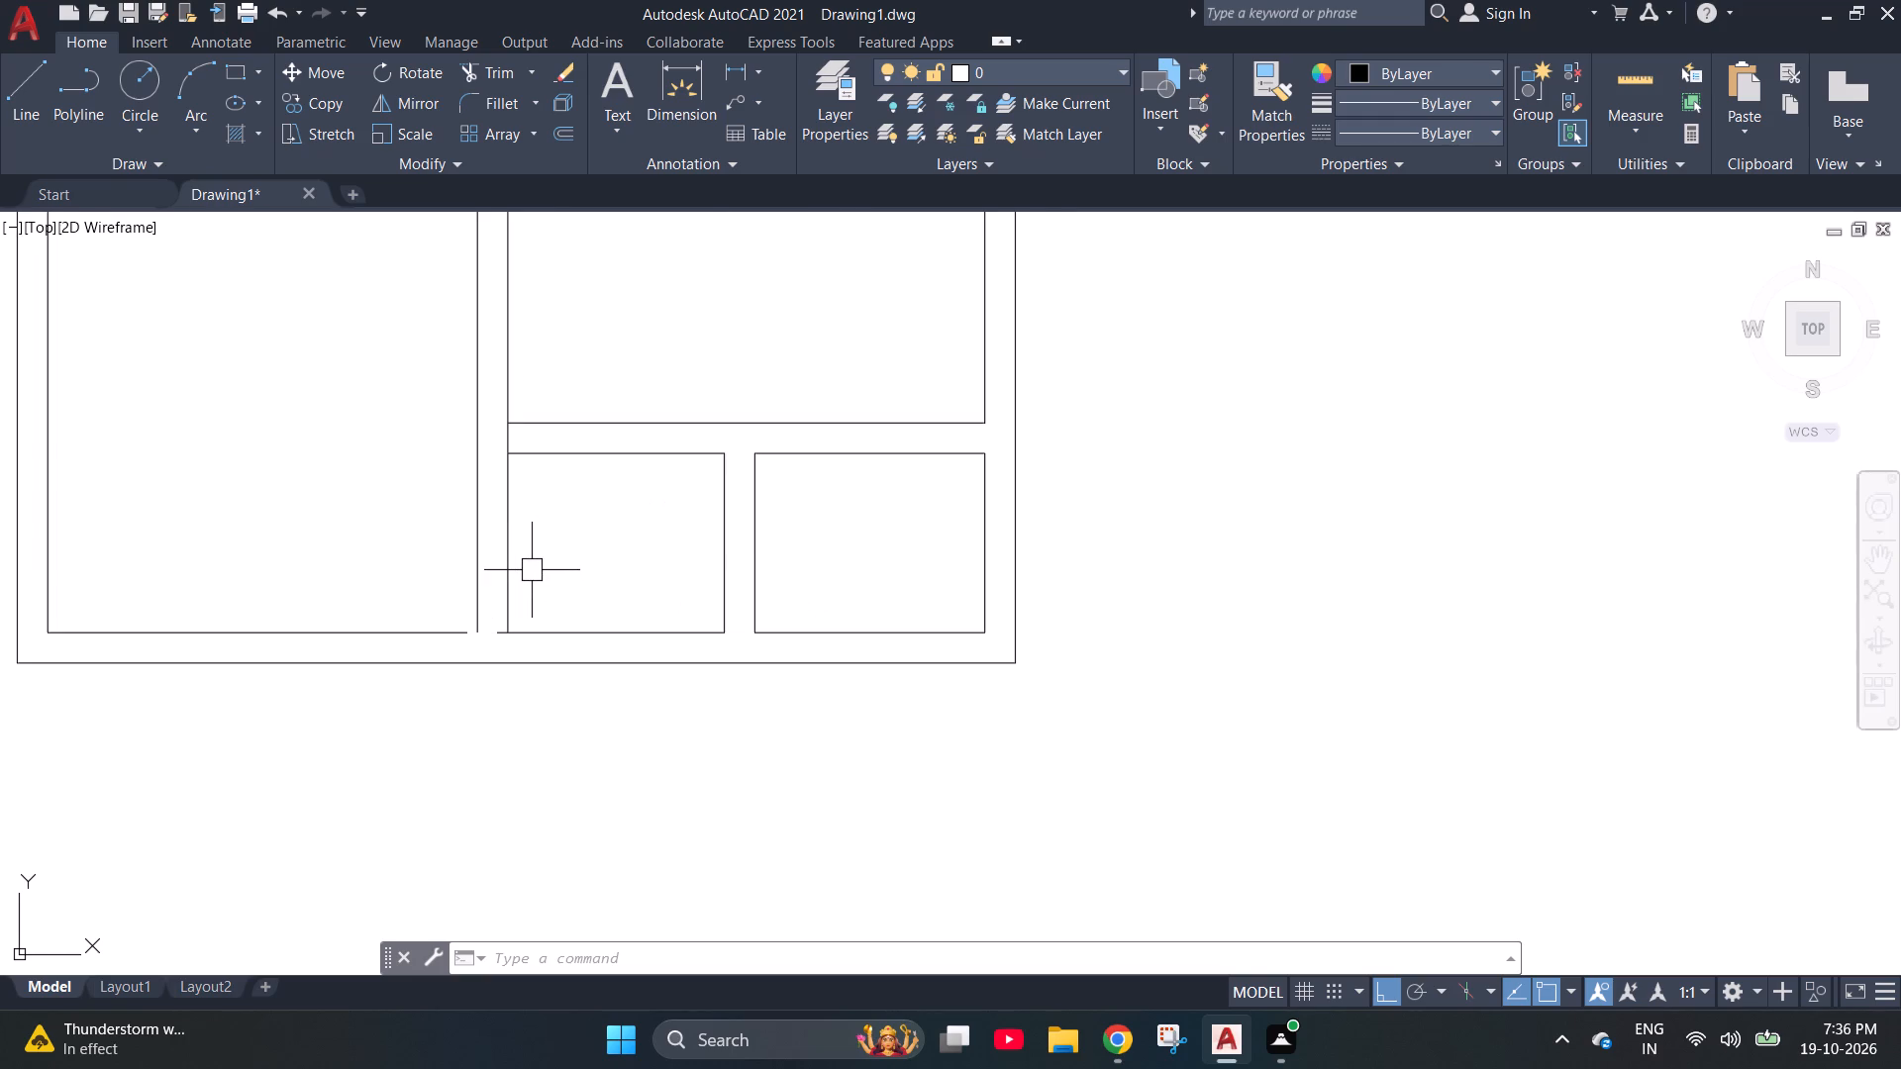
pyautogui.click(1652, 89)
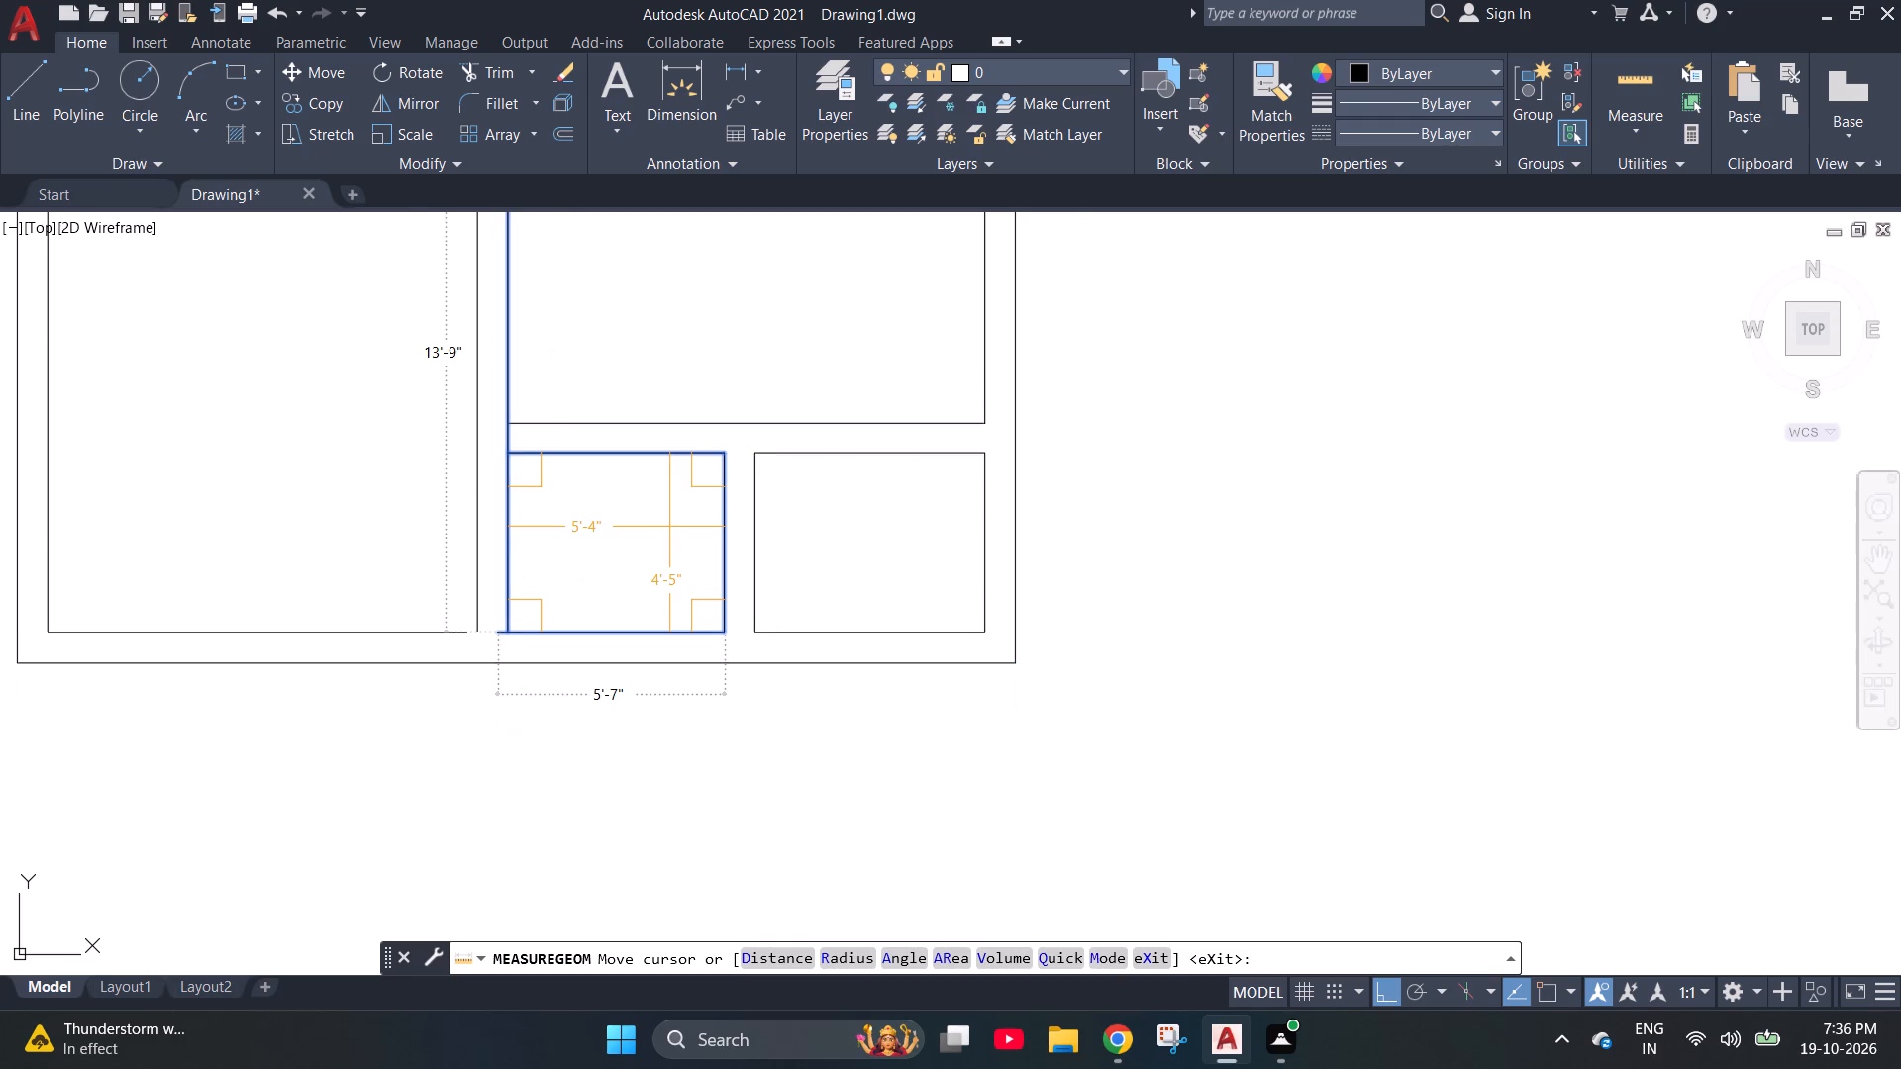
pyautogui.press('Escape')
pyautogui.press('Escape')
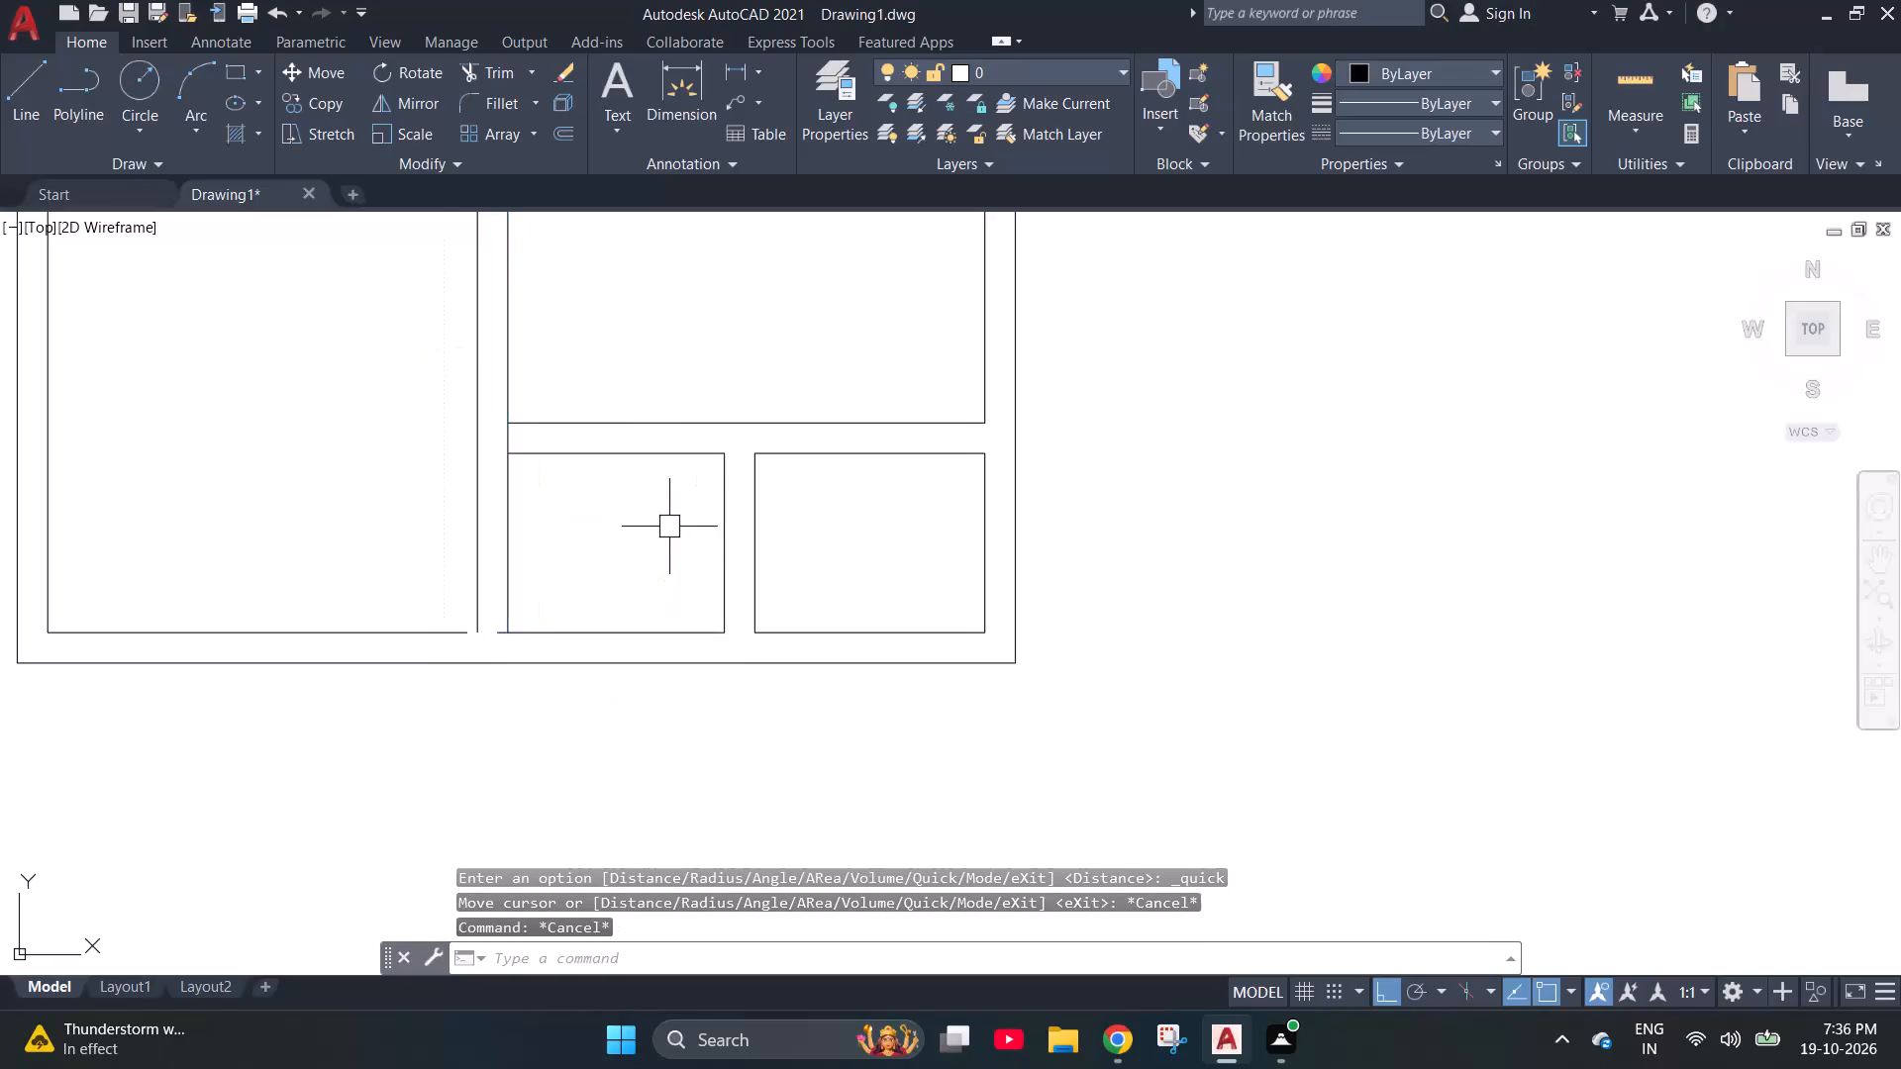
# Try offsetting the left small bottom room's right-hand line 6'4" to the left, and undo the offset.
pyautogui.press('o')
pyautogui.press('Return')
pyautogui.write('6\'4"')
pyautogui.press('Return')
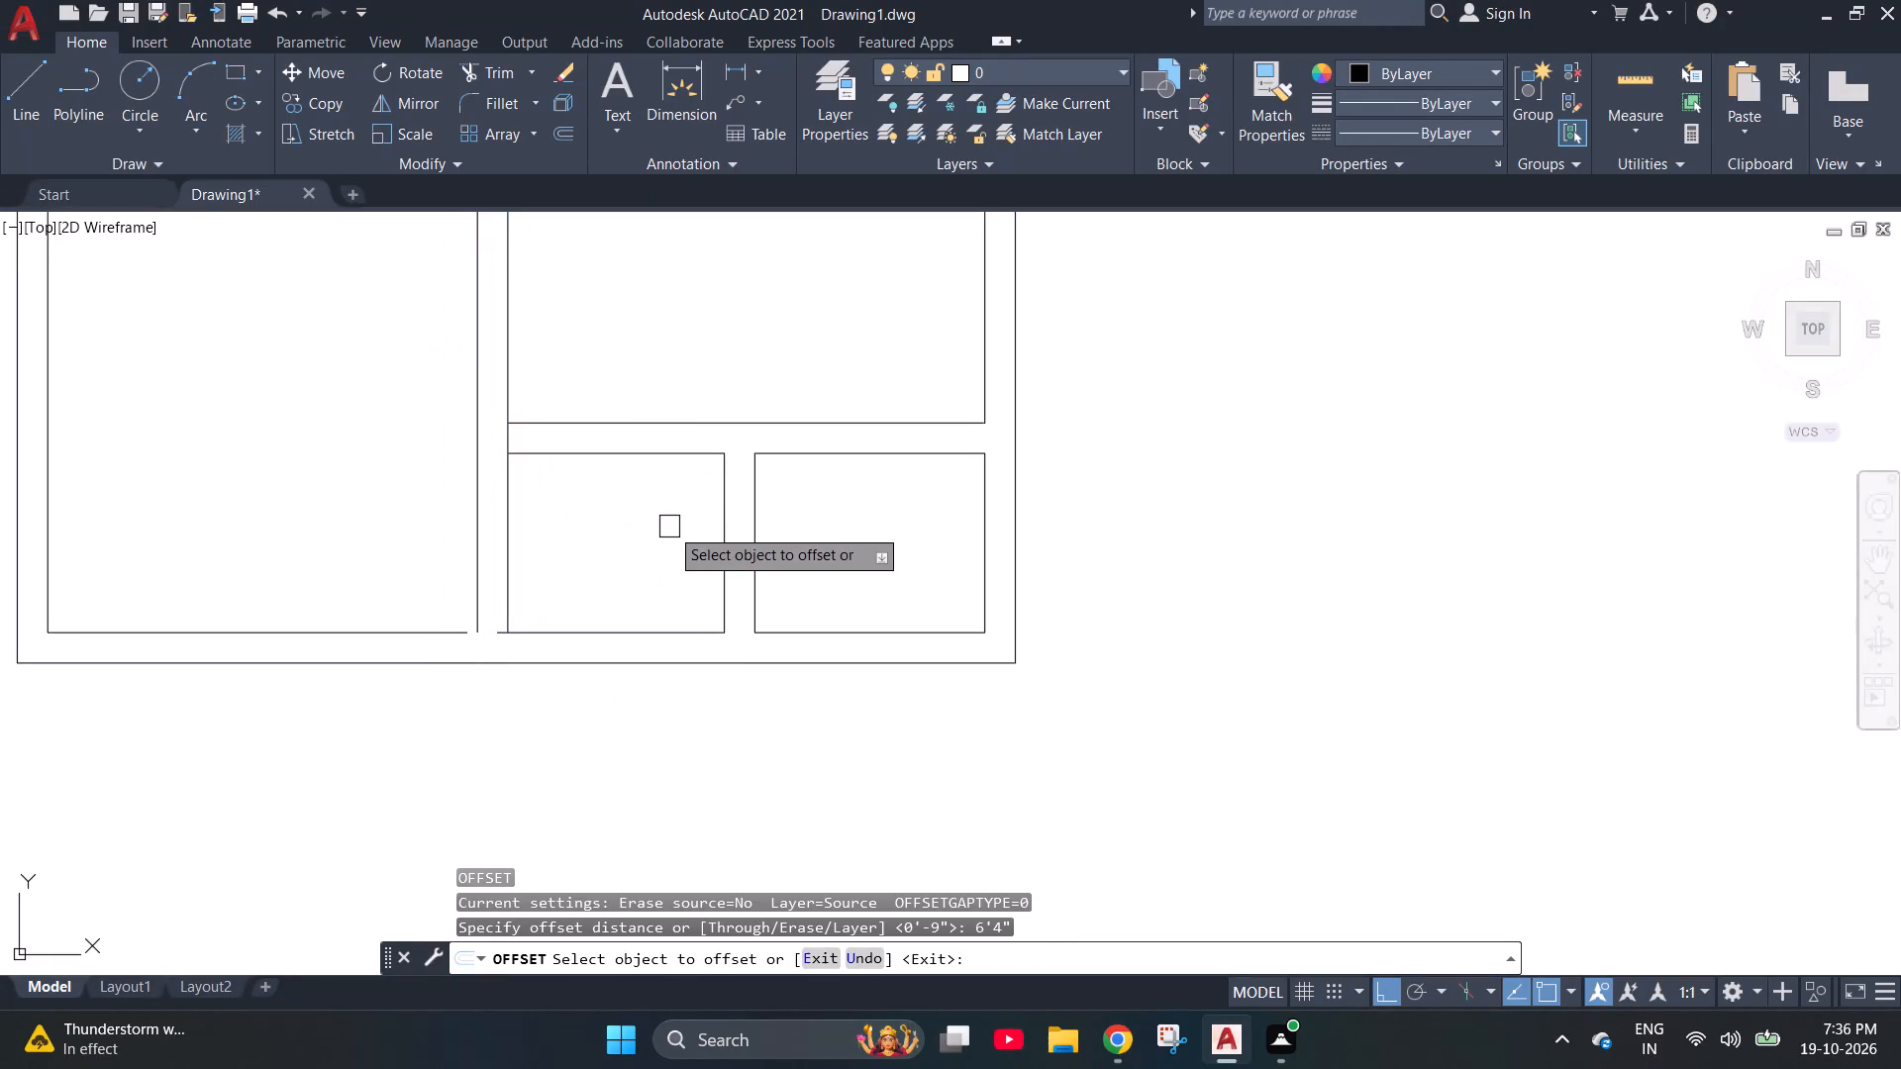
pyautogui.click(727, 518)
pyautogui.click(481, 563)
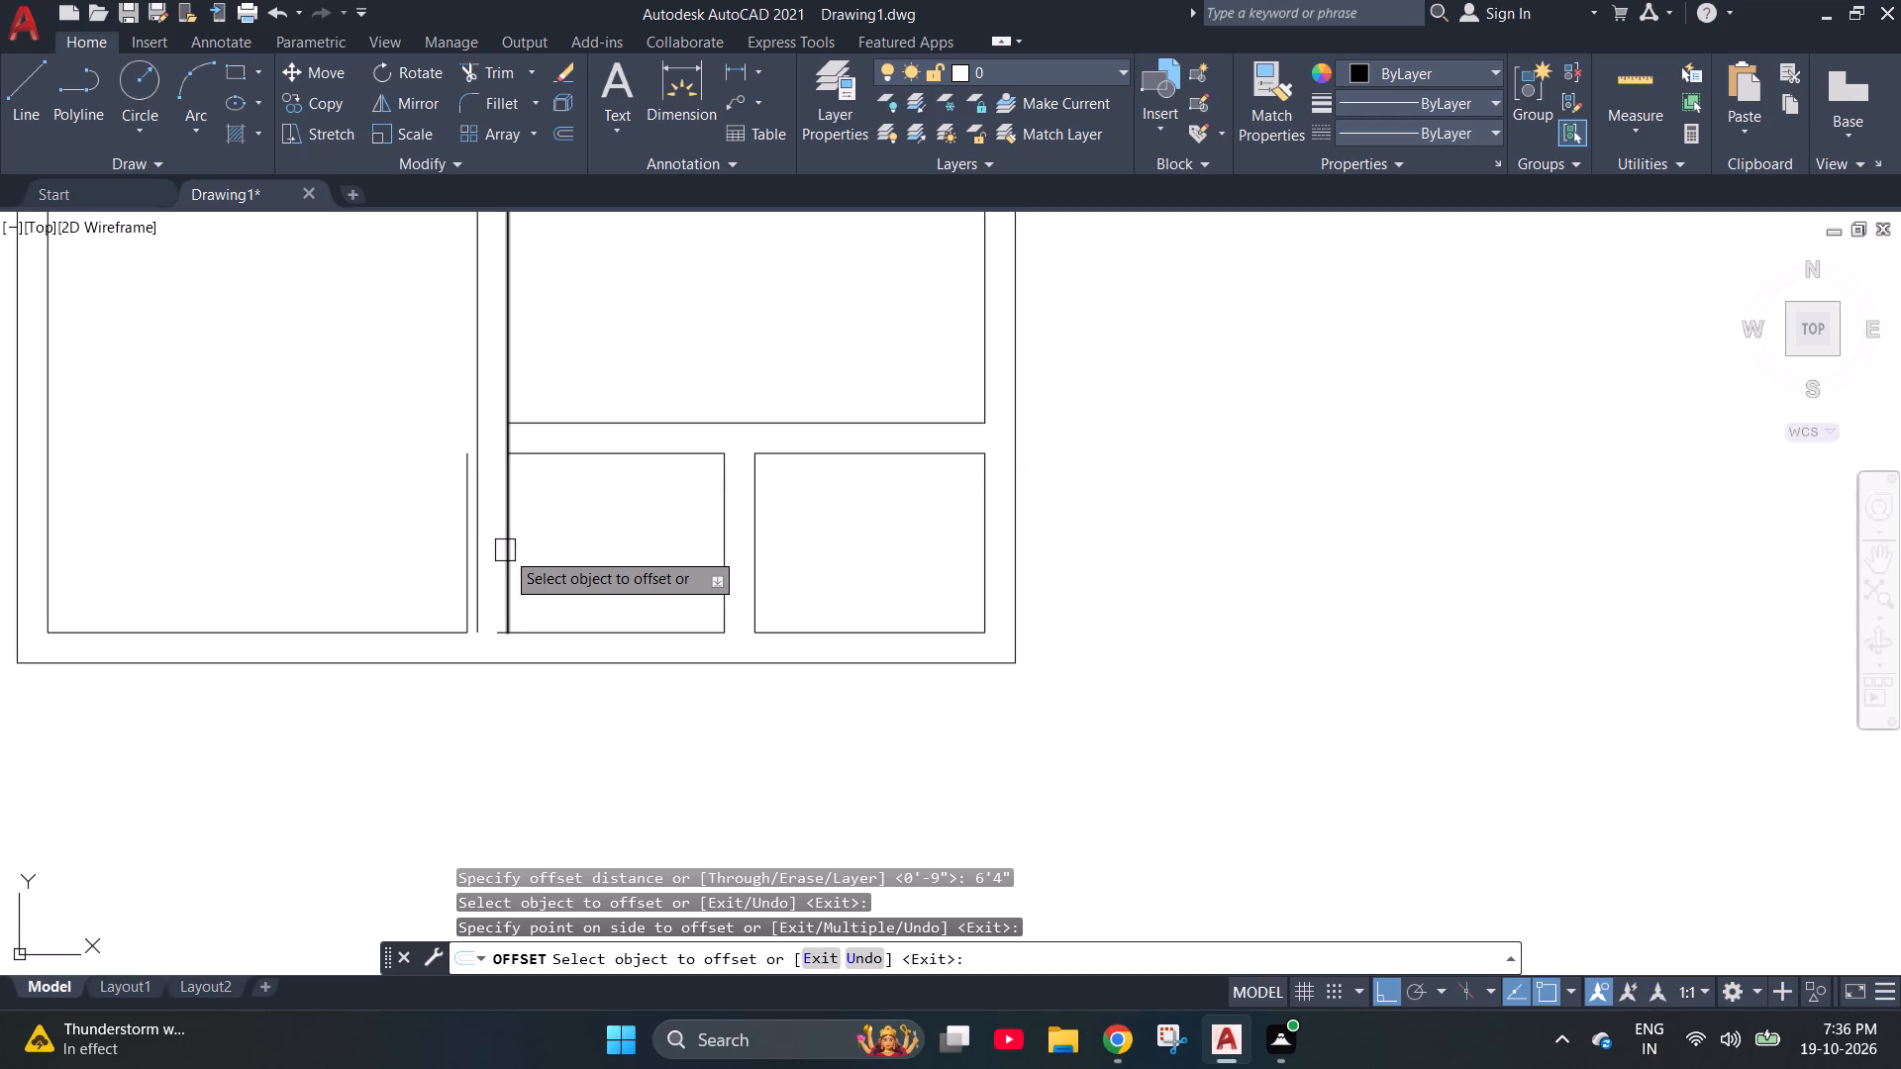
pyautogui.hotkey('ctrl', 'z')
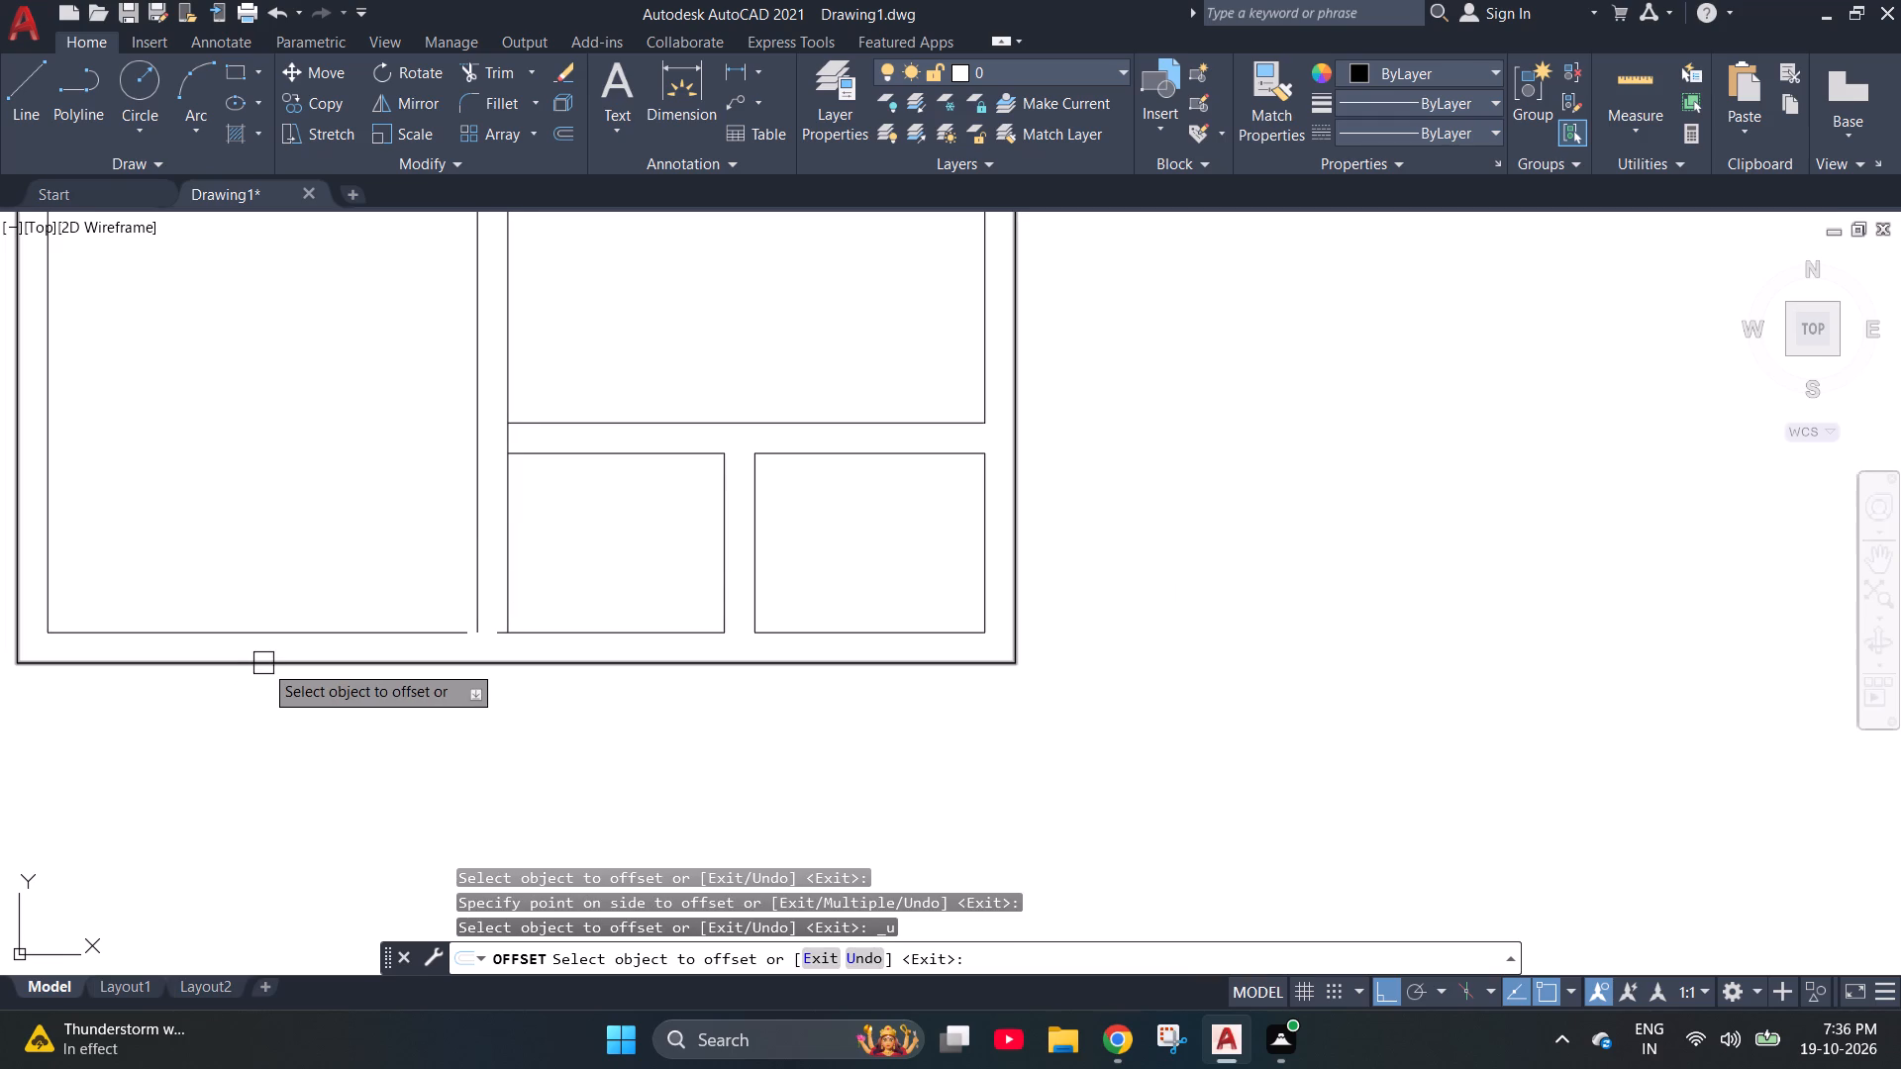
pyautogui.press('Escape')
# Extend the lower-left room's bottom inner line to the new wall's left line.
pyautogui.write('ex')
pyautogui.press('Return')
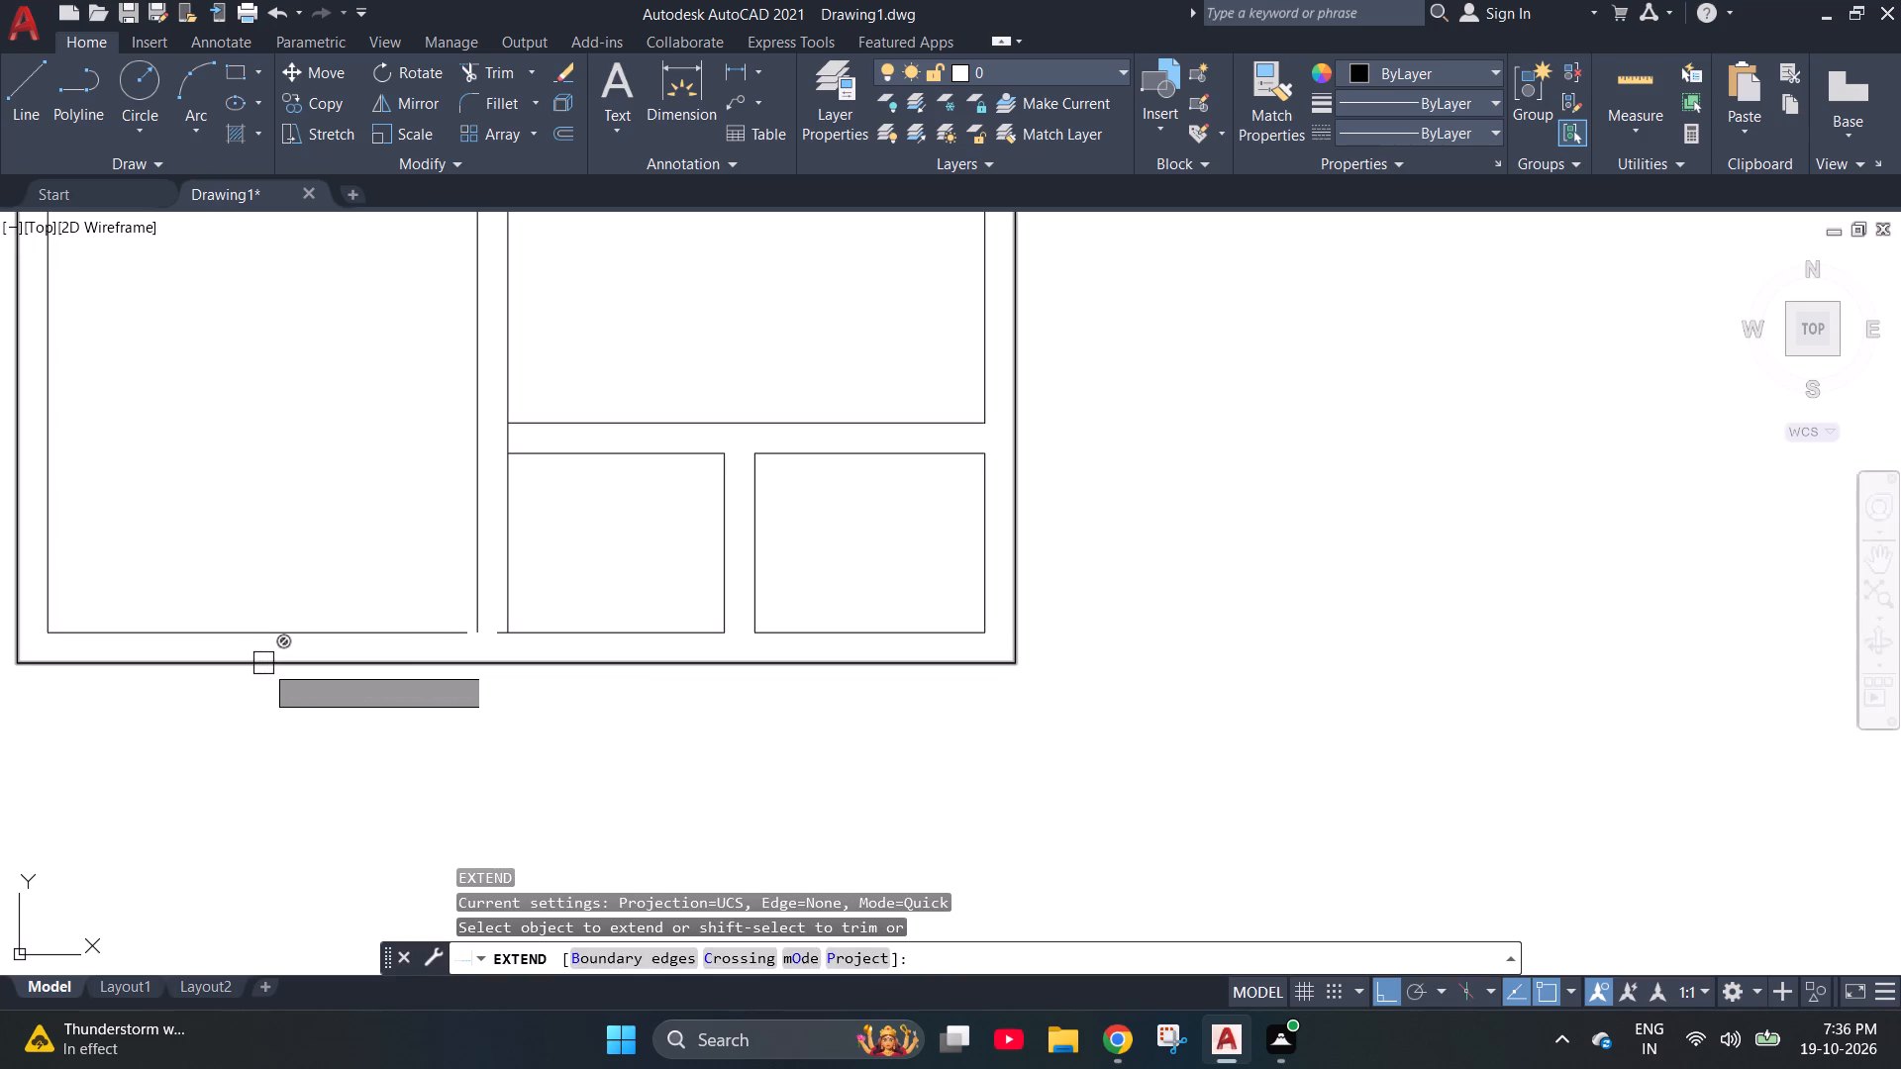
pyautogui.click(434, 637)
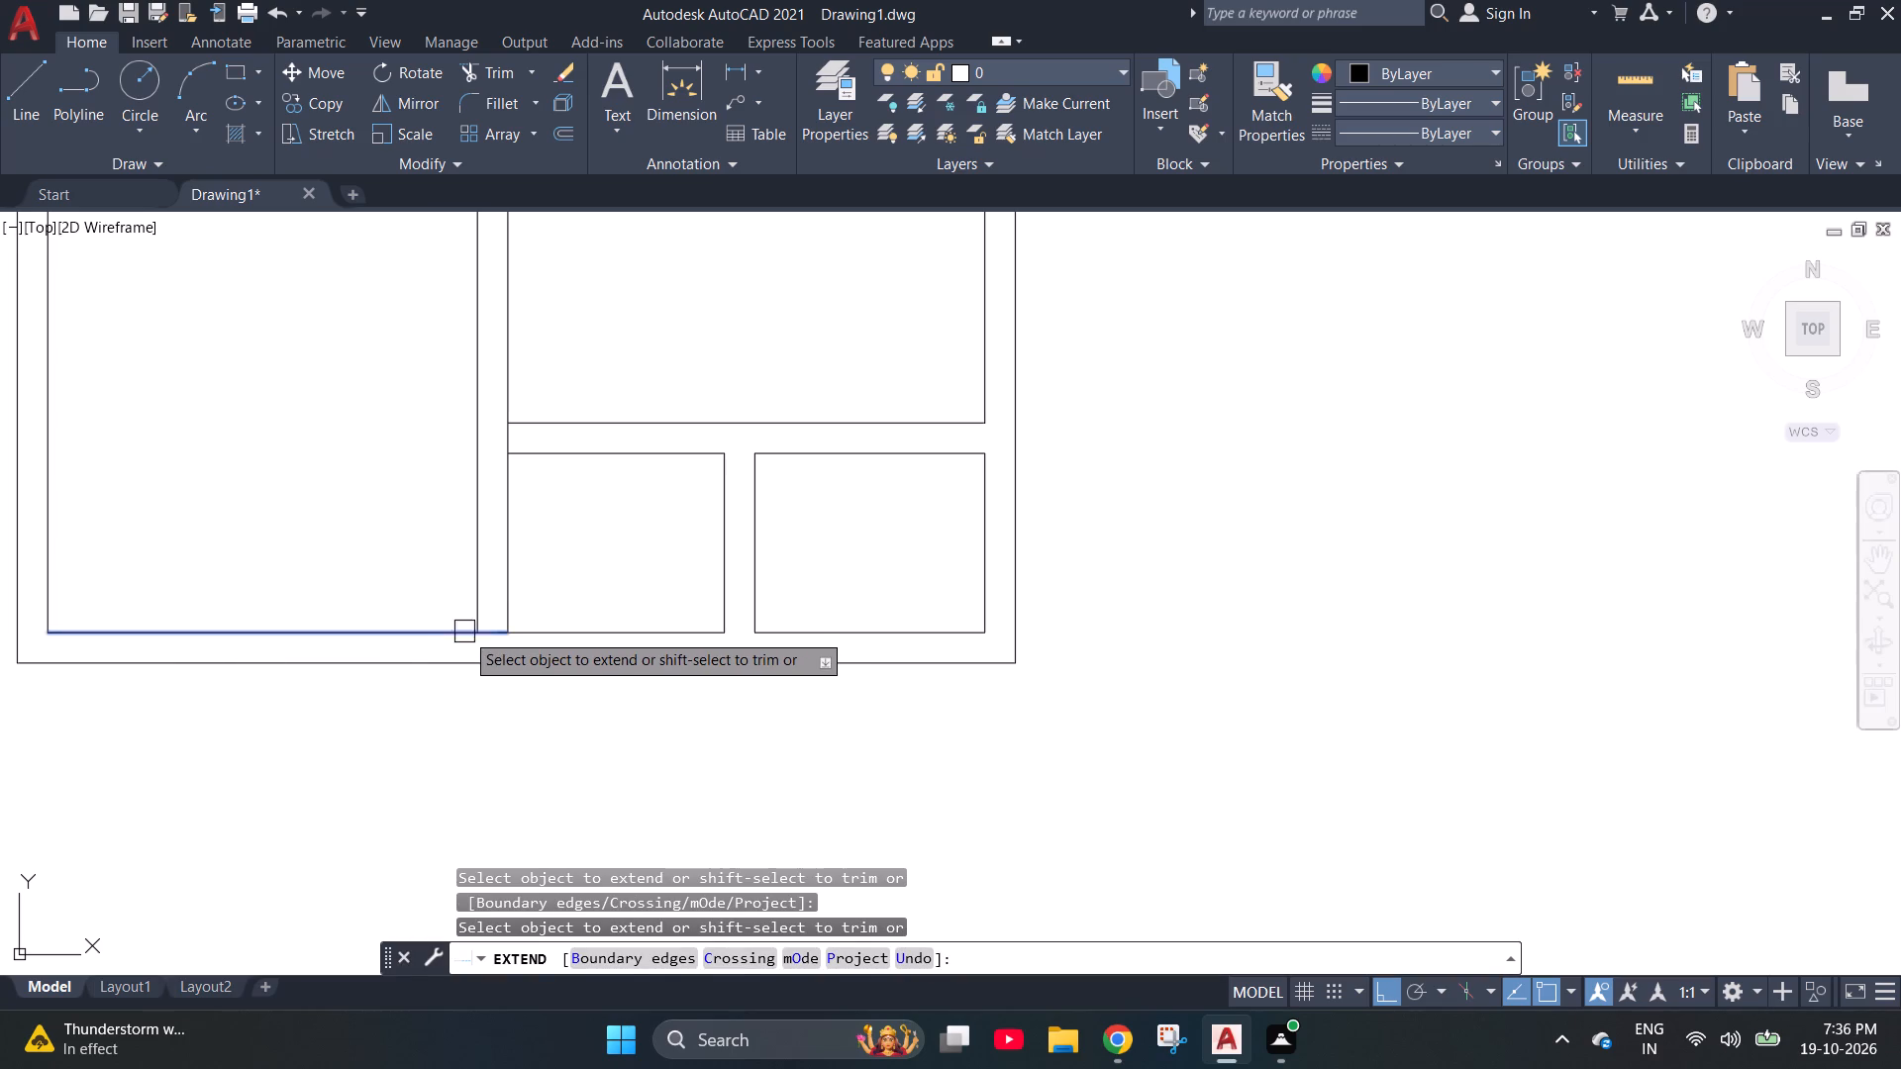
pyautogui.scroll(2, 489, 634)
pyautogui.press('Escape')
pyautogui.press('Escape')
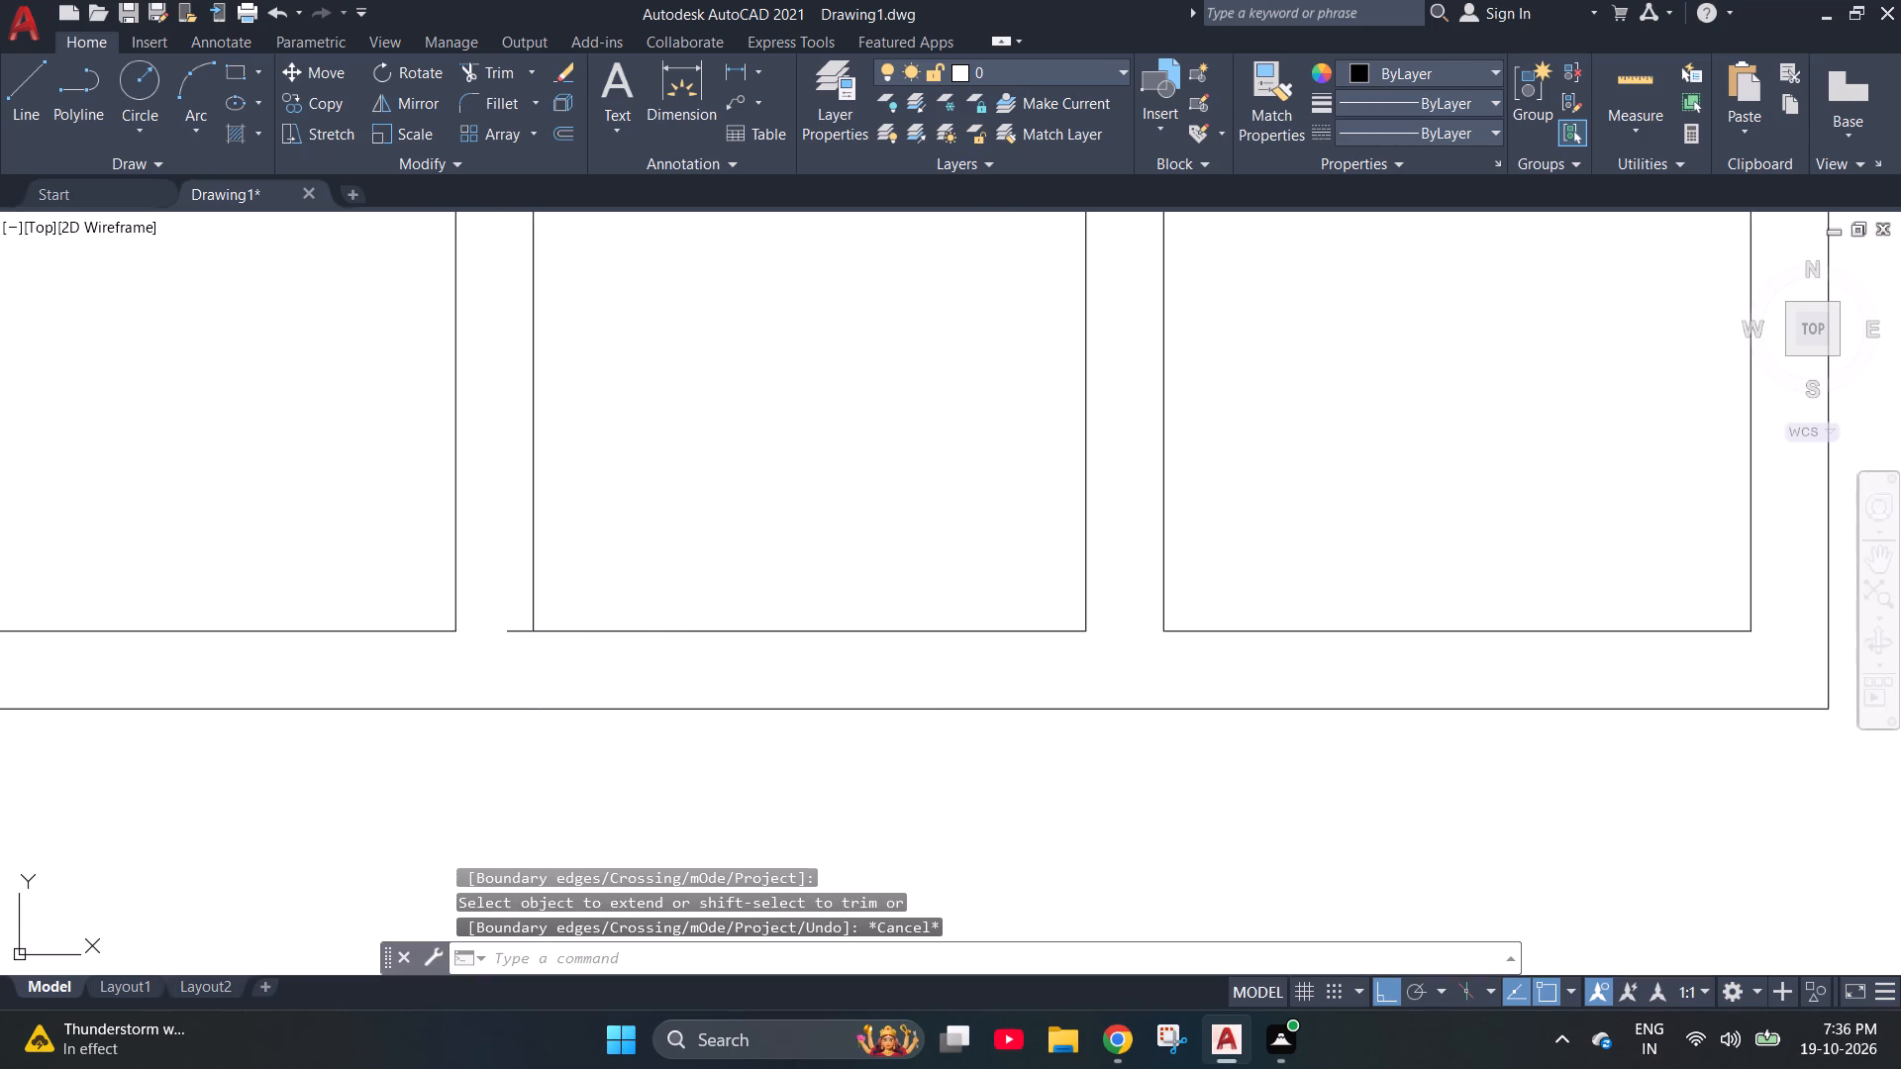
# Trim the bottom stub beside the left small room and the vertical wall line crossing the horizontal wall above that room.
pyautogui.write('tr')
pyautogui.press('Return')
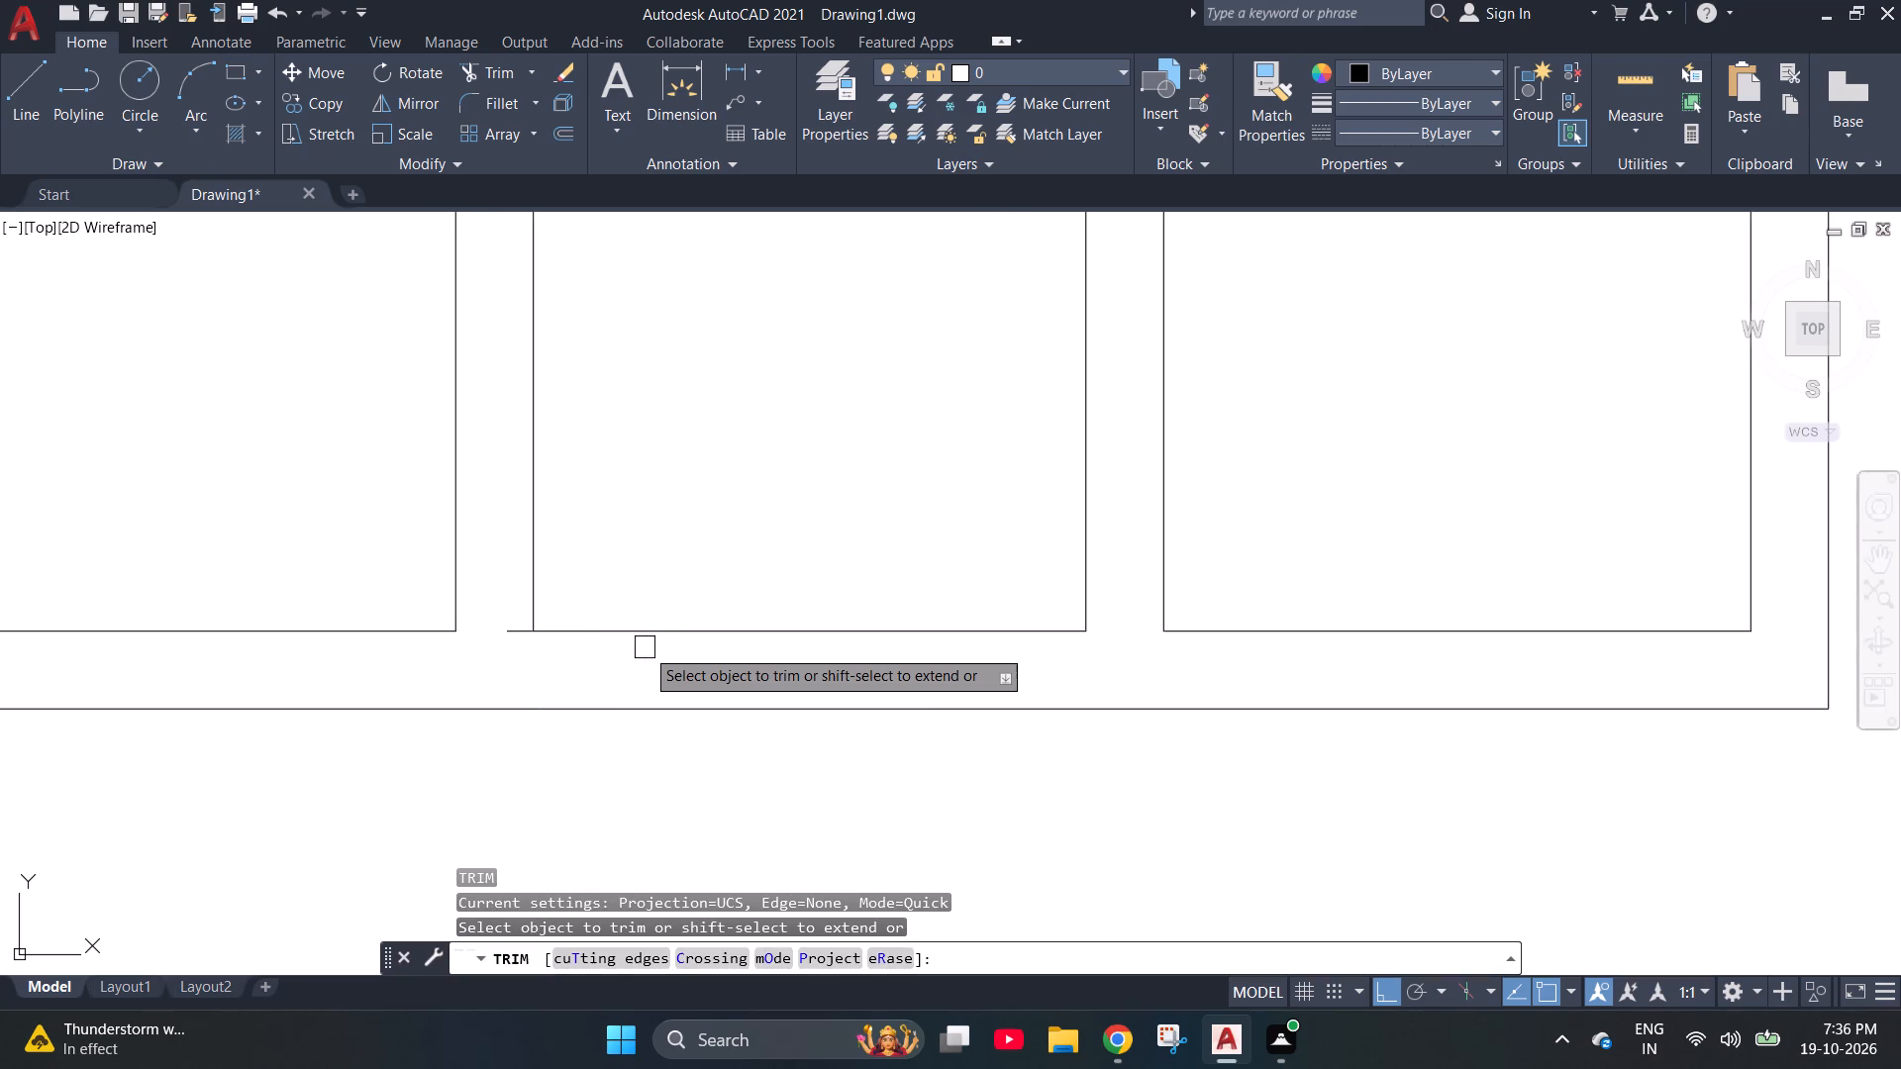
pyautogui.click(508, 628)
pyautogui.scroll(-3, 630, 706)
pyautogui.scroll(3, 580, 566)
pyautogui.click(616, 576)
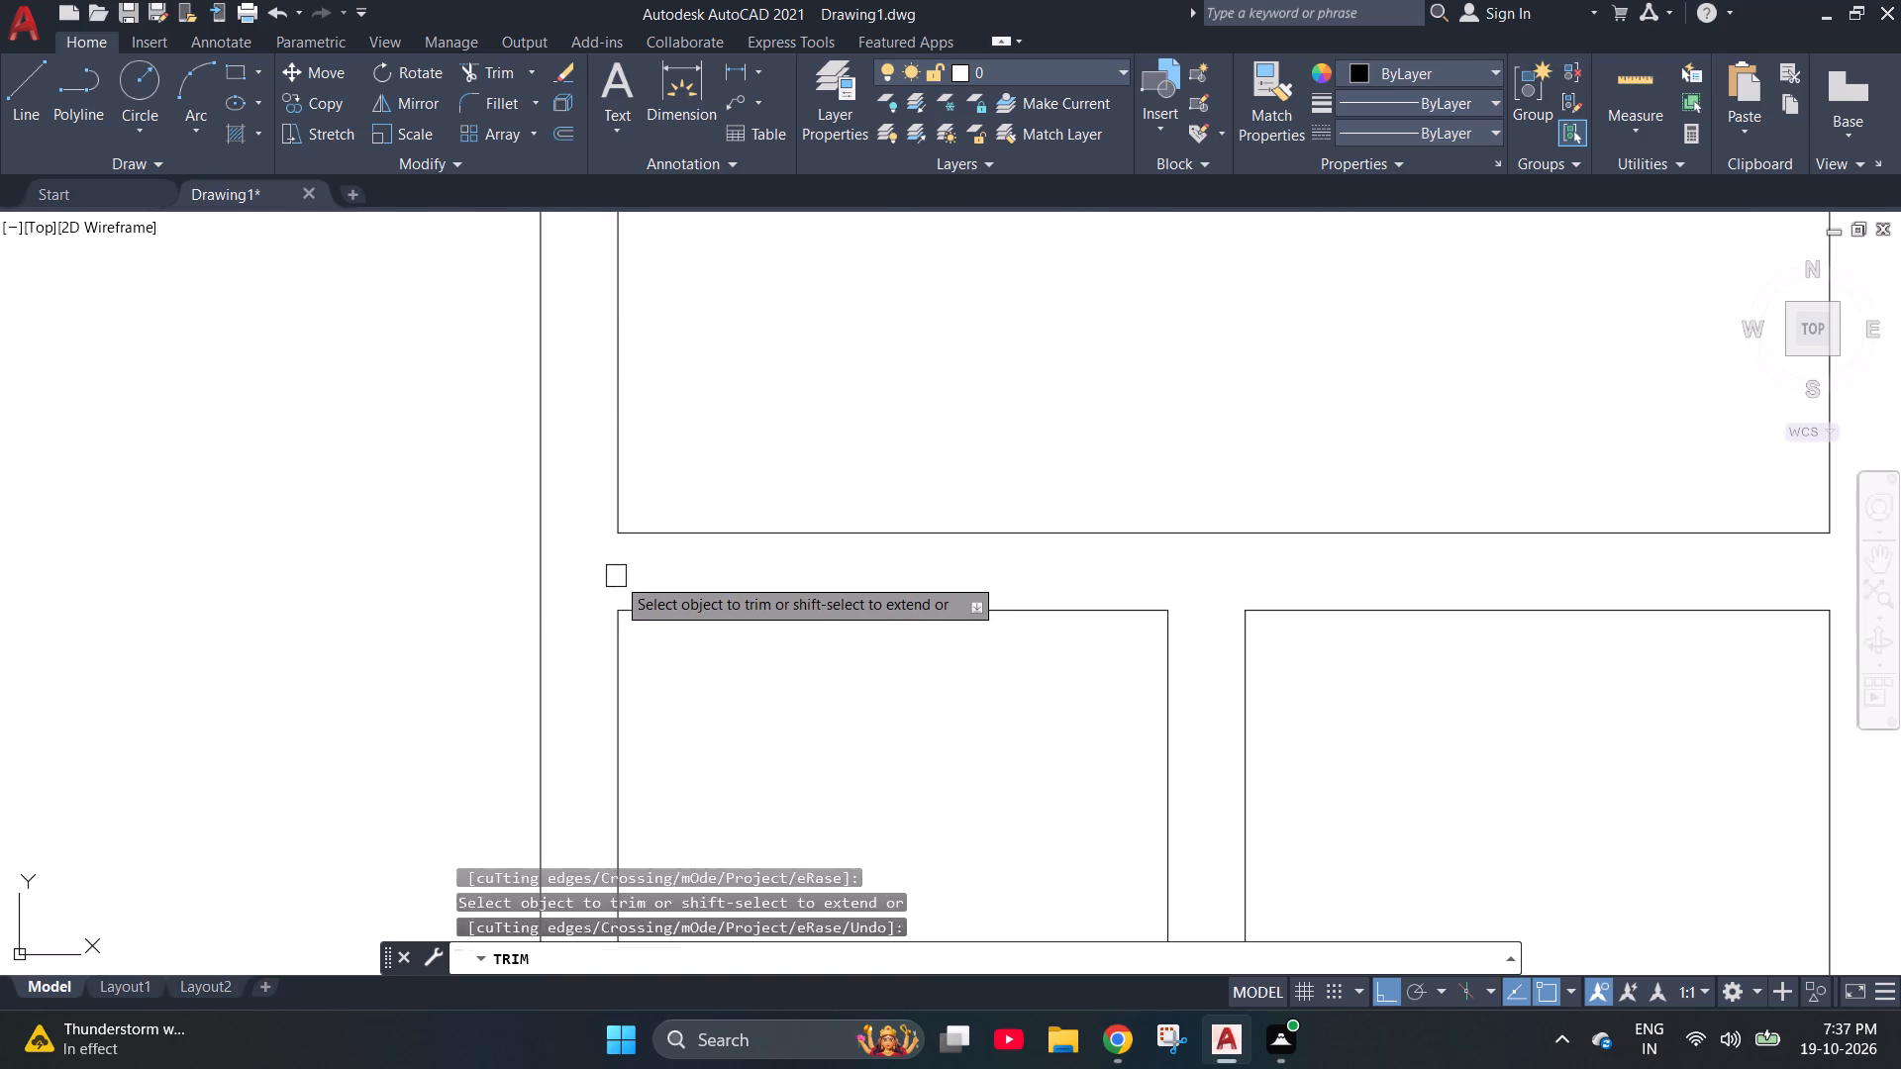
pyautogui.scroll(-4, 504, 647)
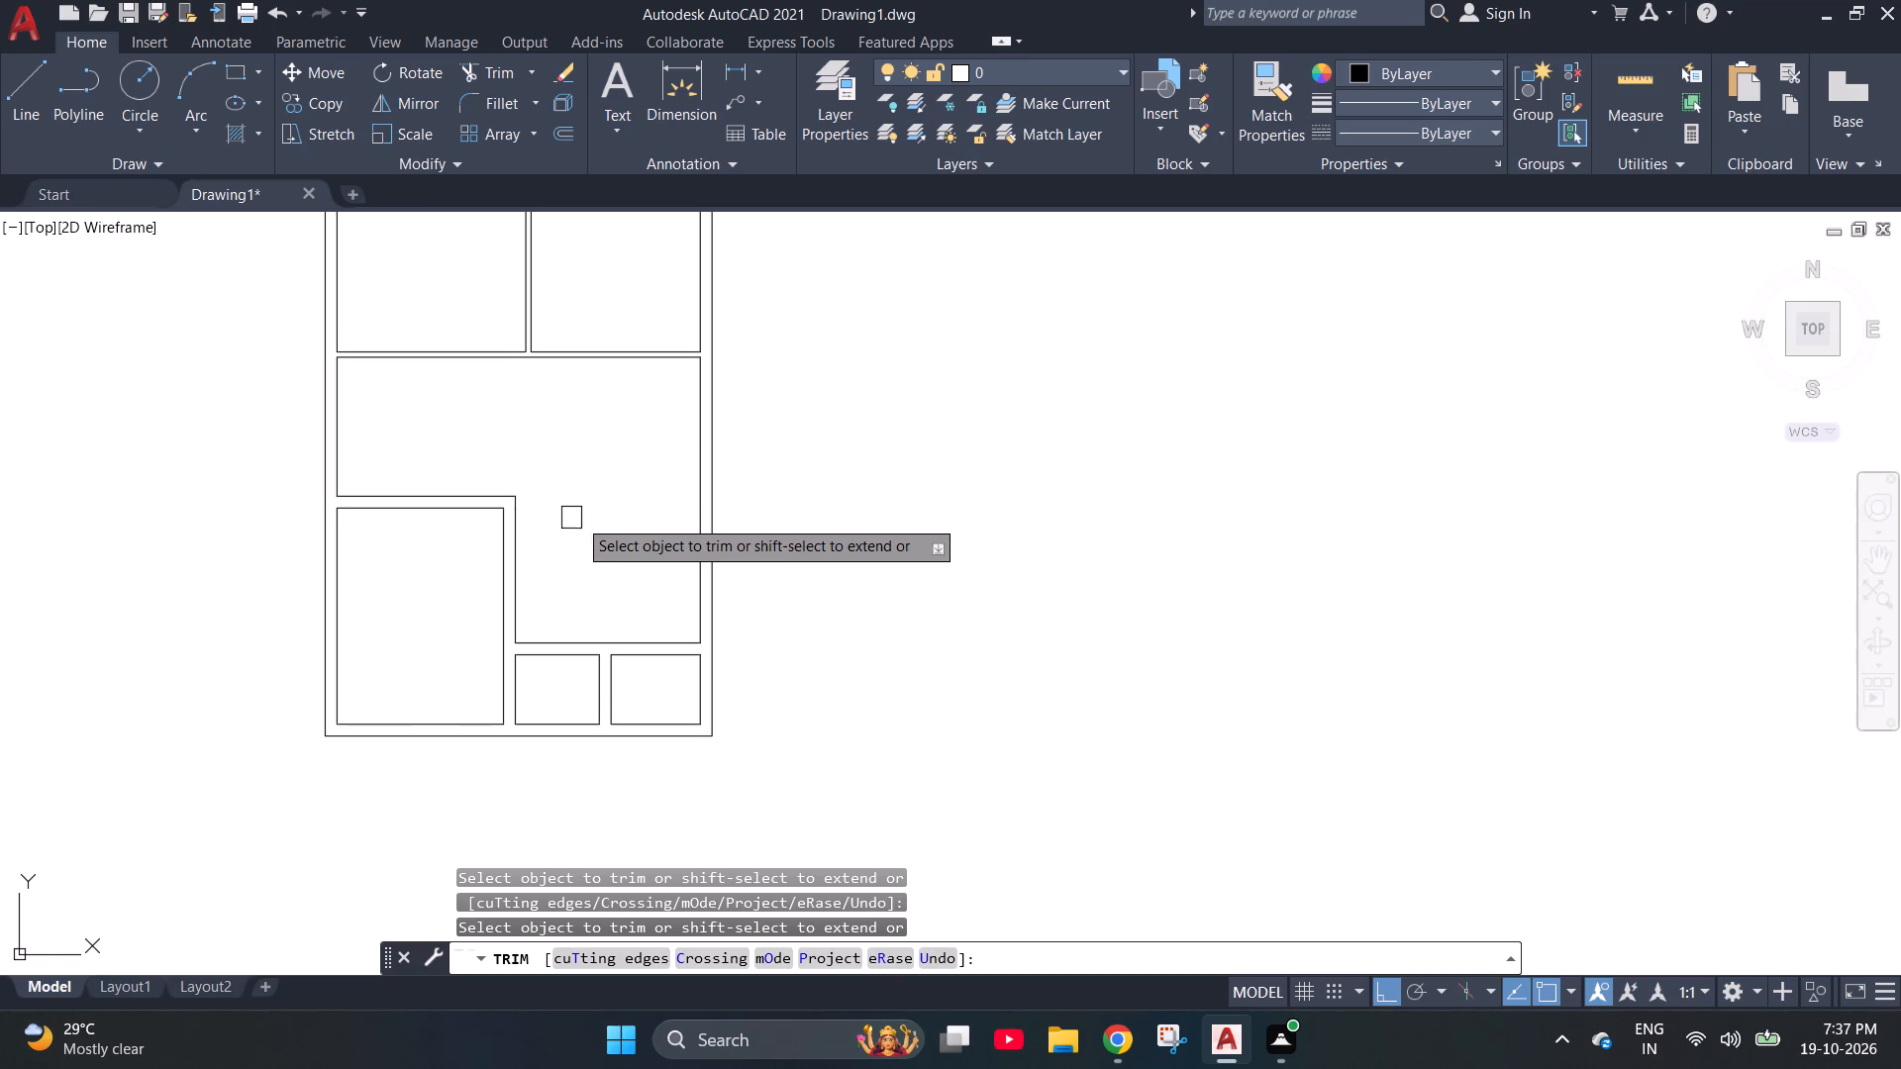
pyautogui.press('Escape')
pyautogui.press('Escape')
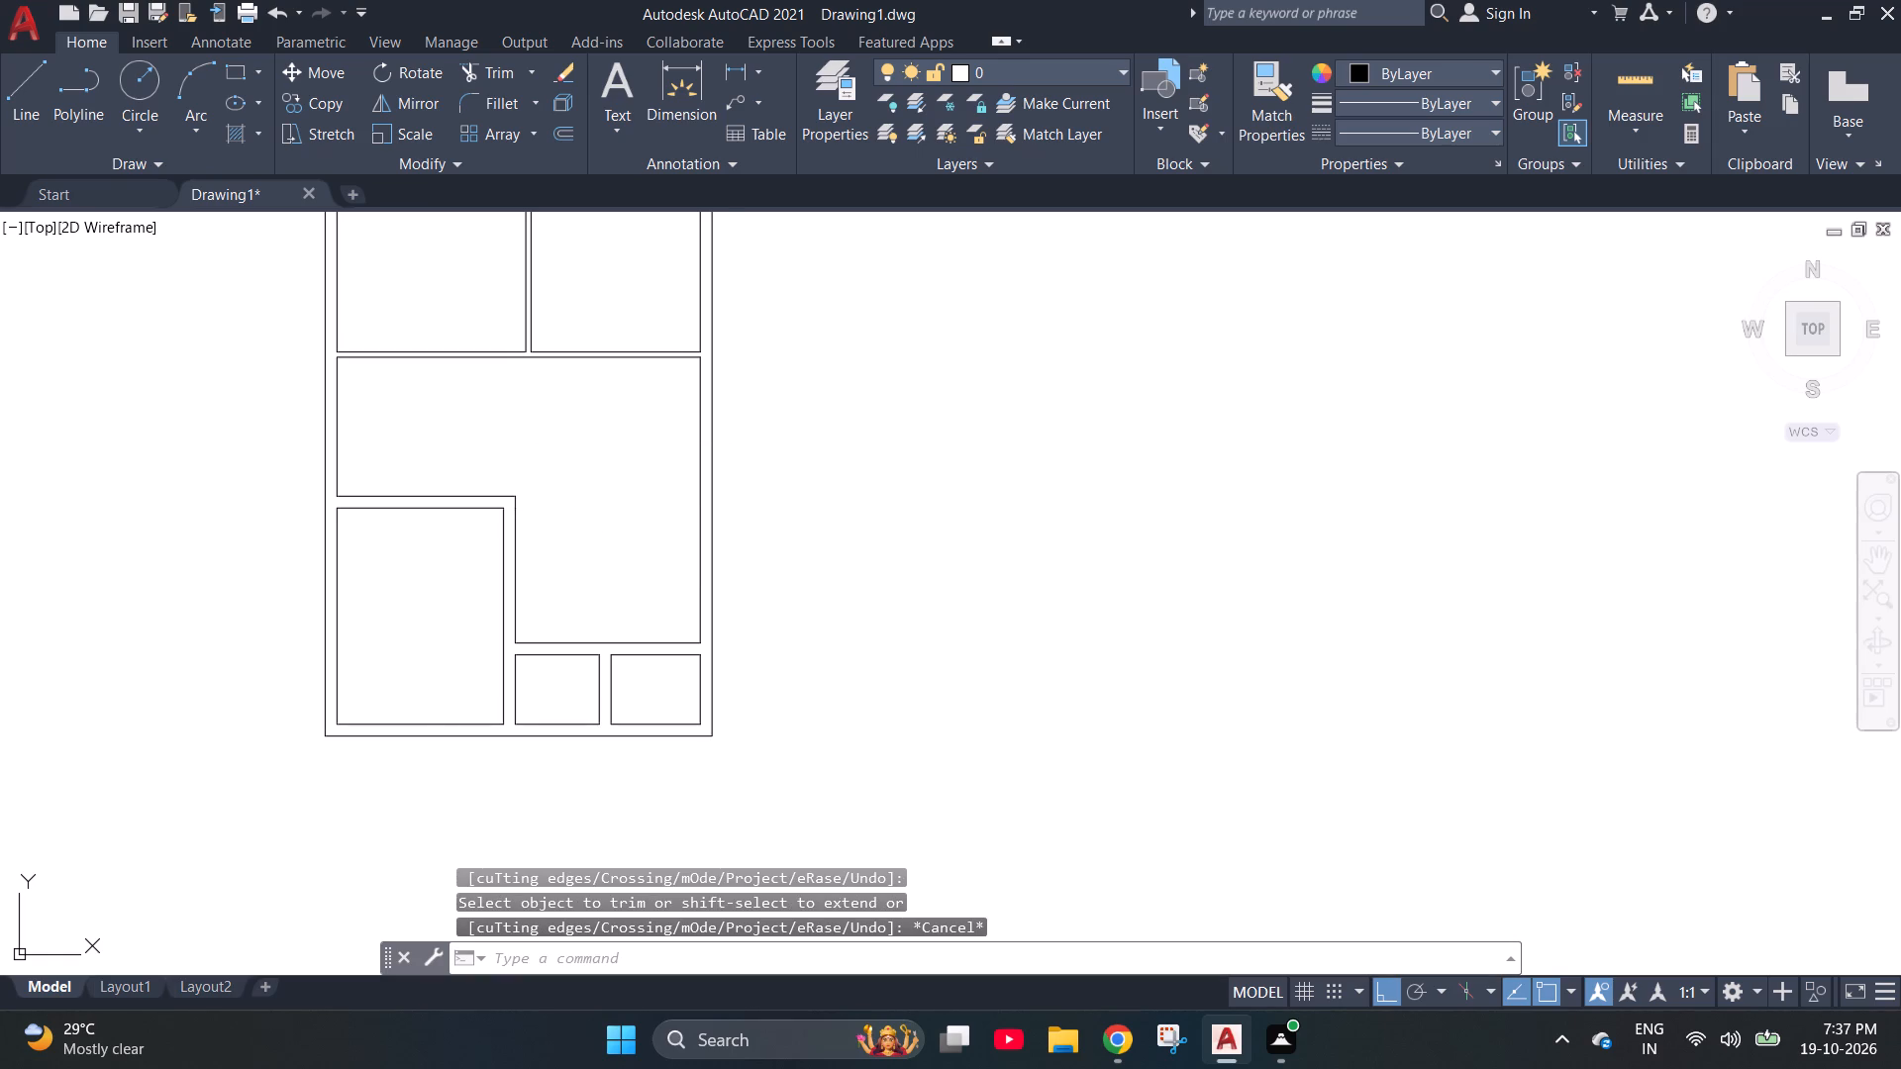
# Trim the vertical and horizontal lines crossing the partition junction at the upper-left room's lower-right corner.
pyautogui.scroll(-2, 600, 506)
pyautogui.scroll(3, 583, 348)
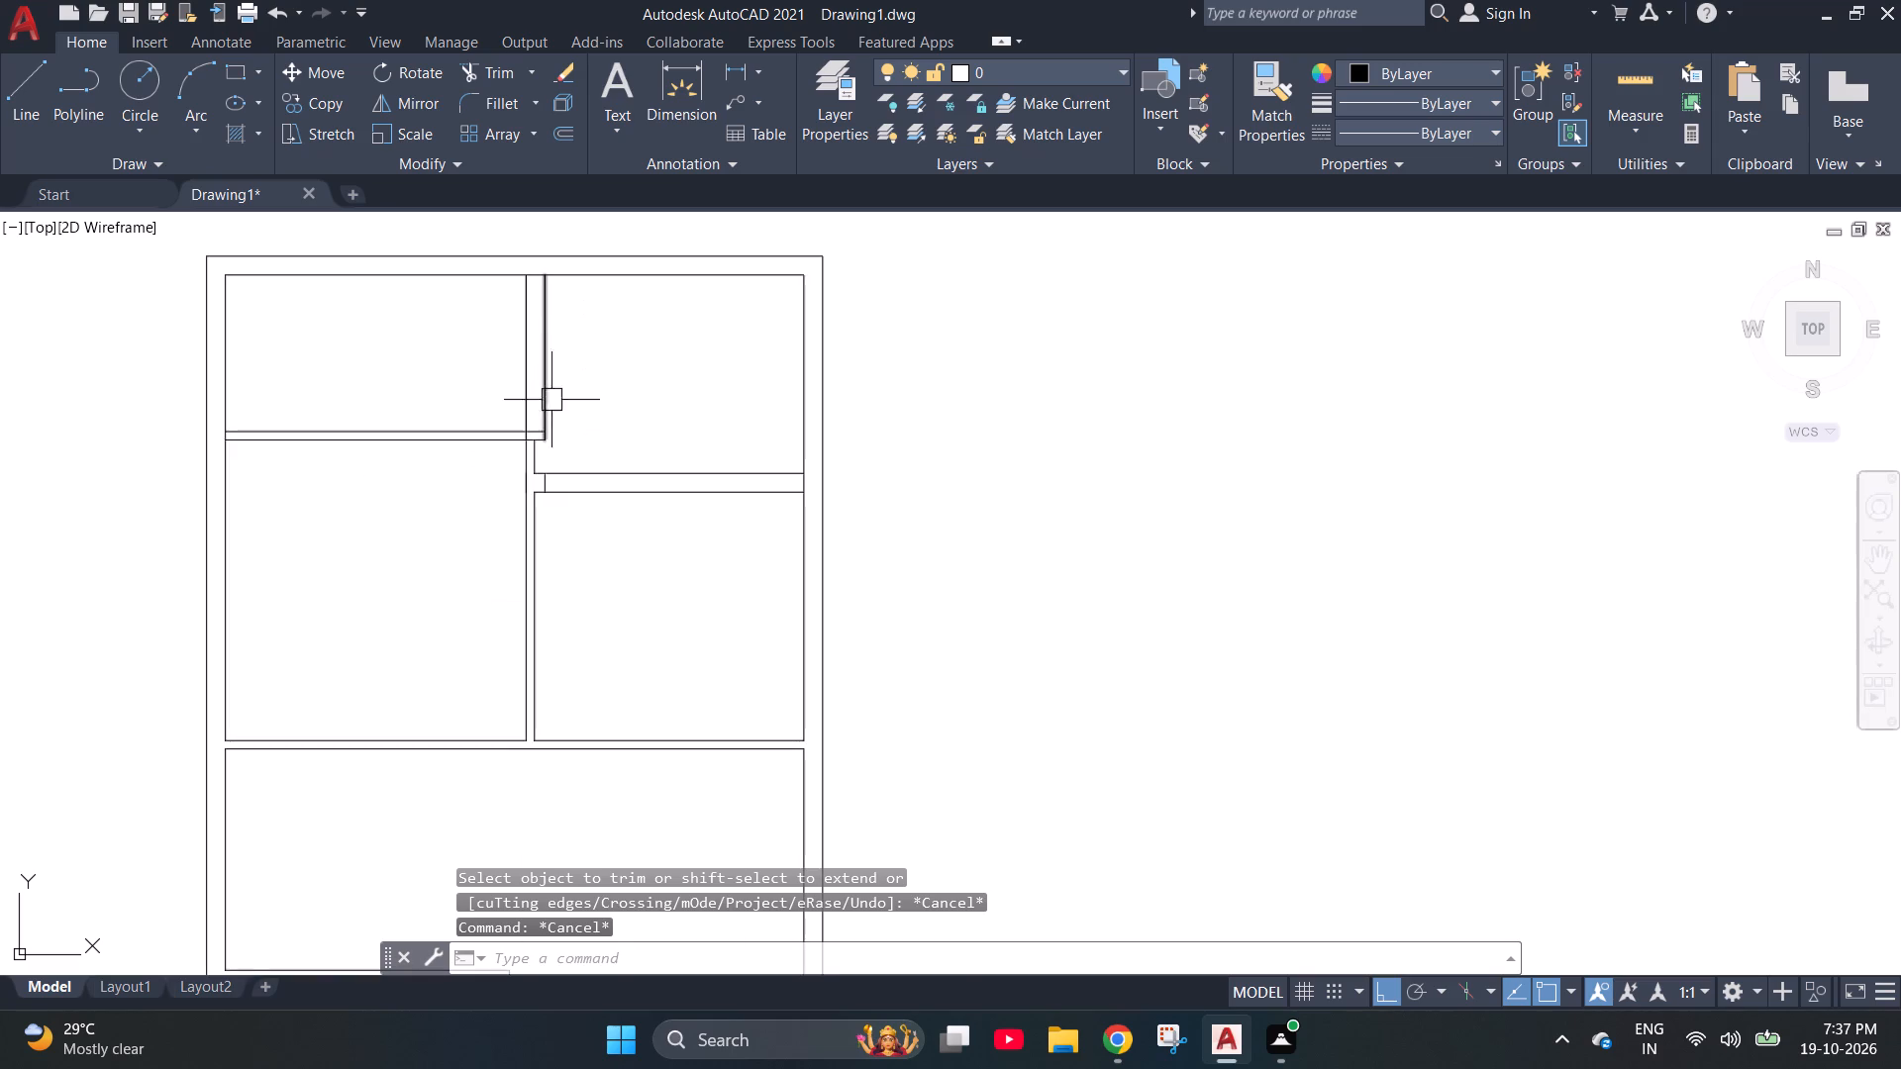
pyautogui.scroll(2, 530, 443)
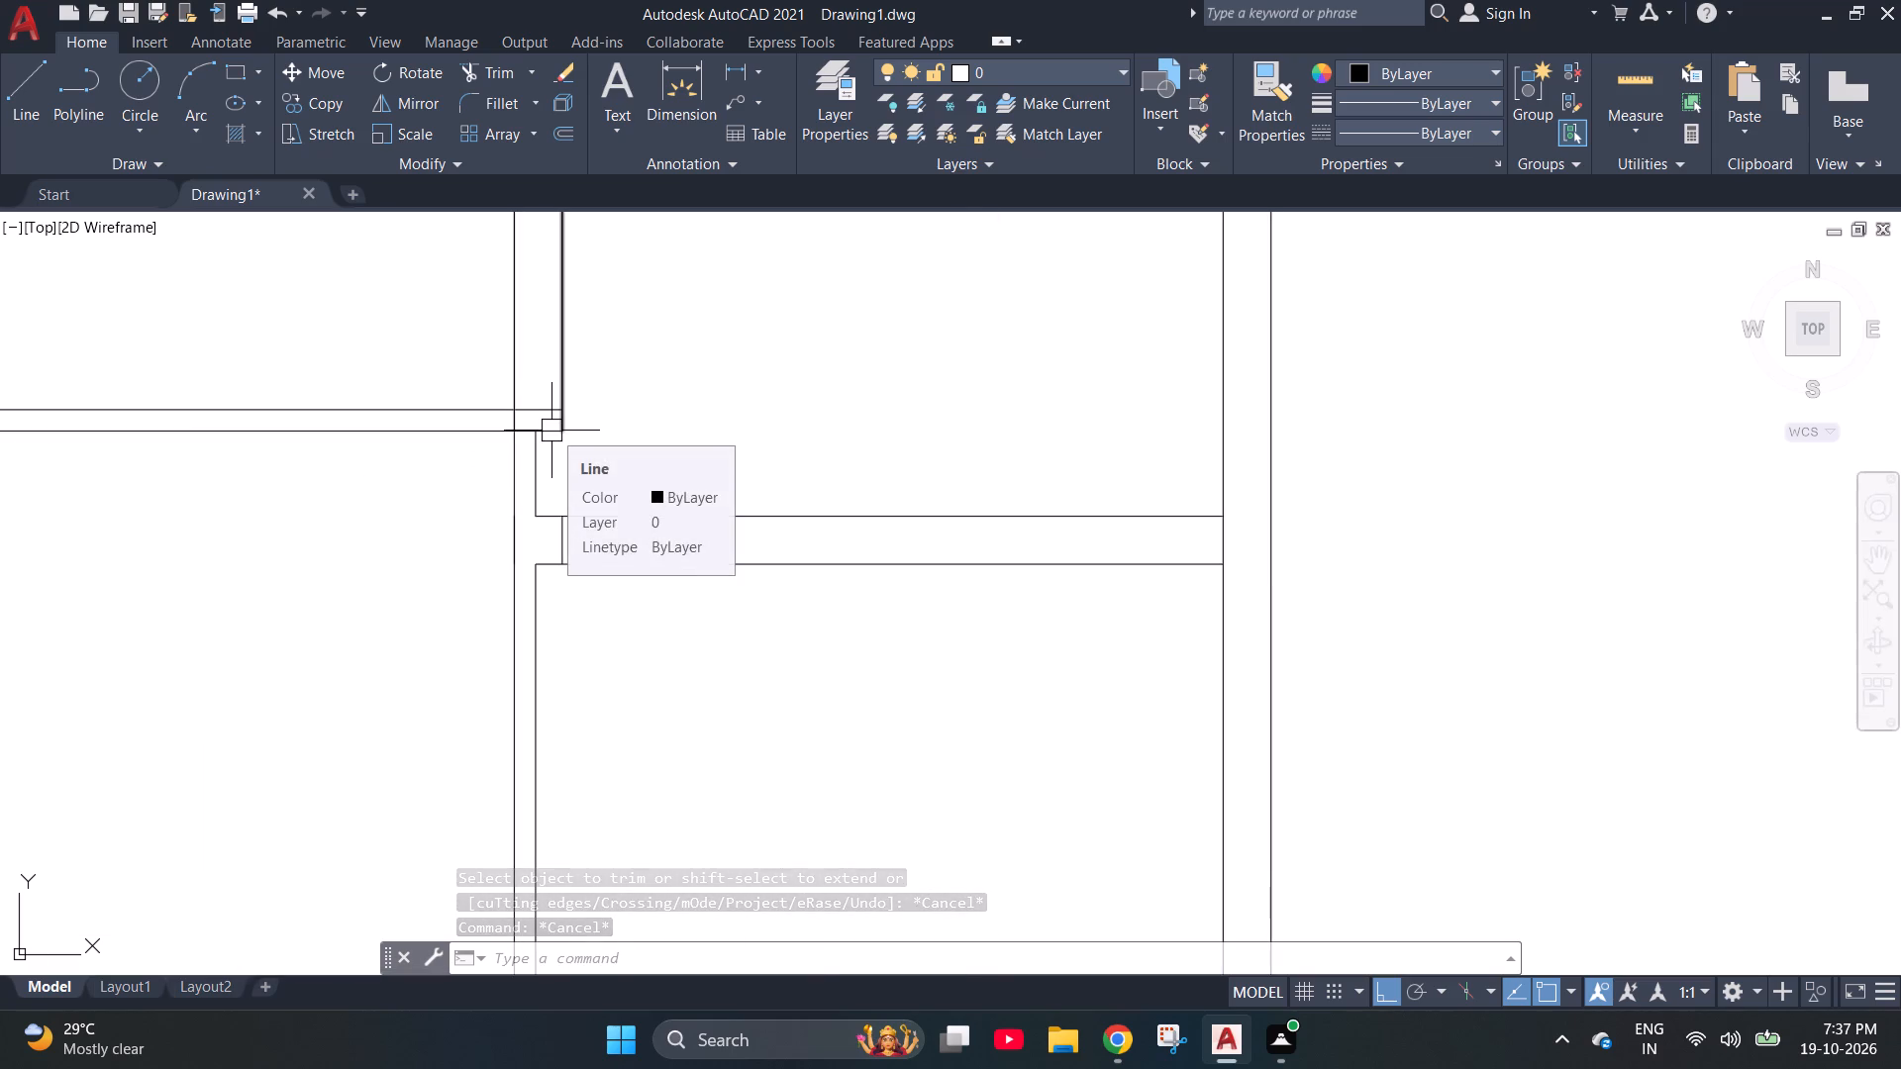
pyautogui.press('Escape')
pyautogui.press('r')
pyautogui.press('BackSpace')
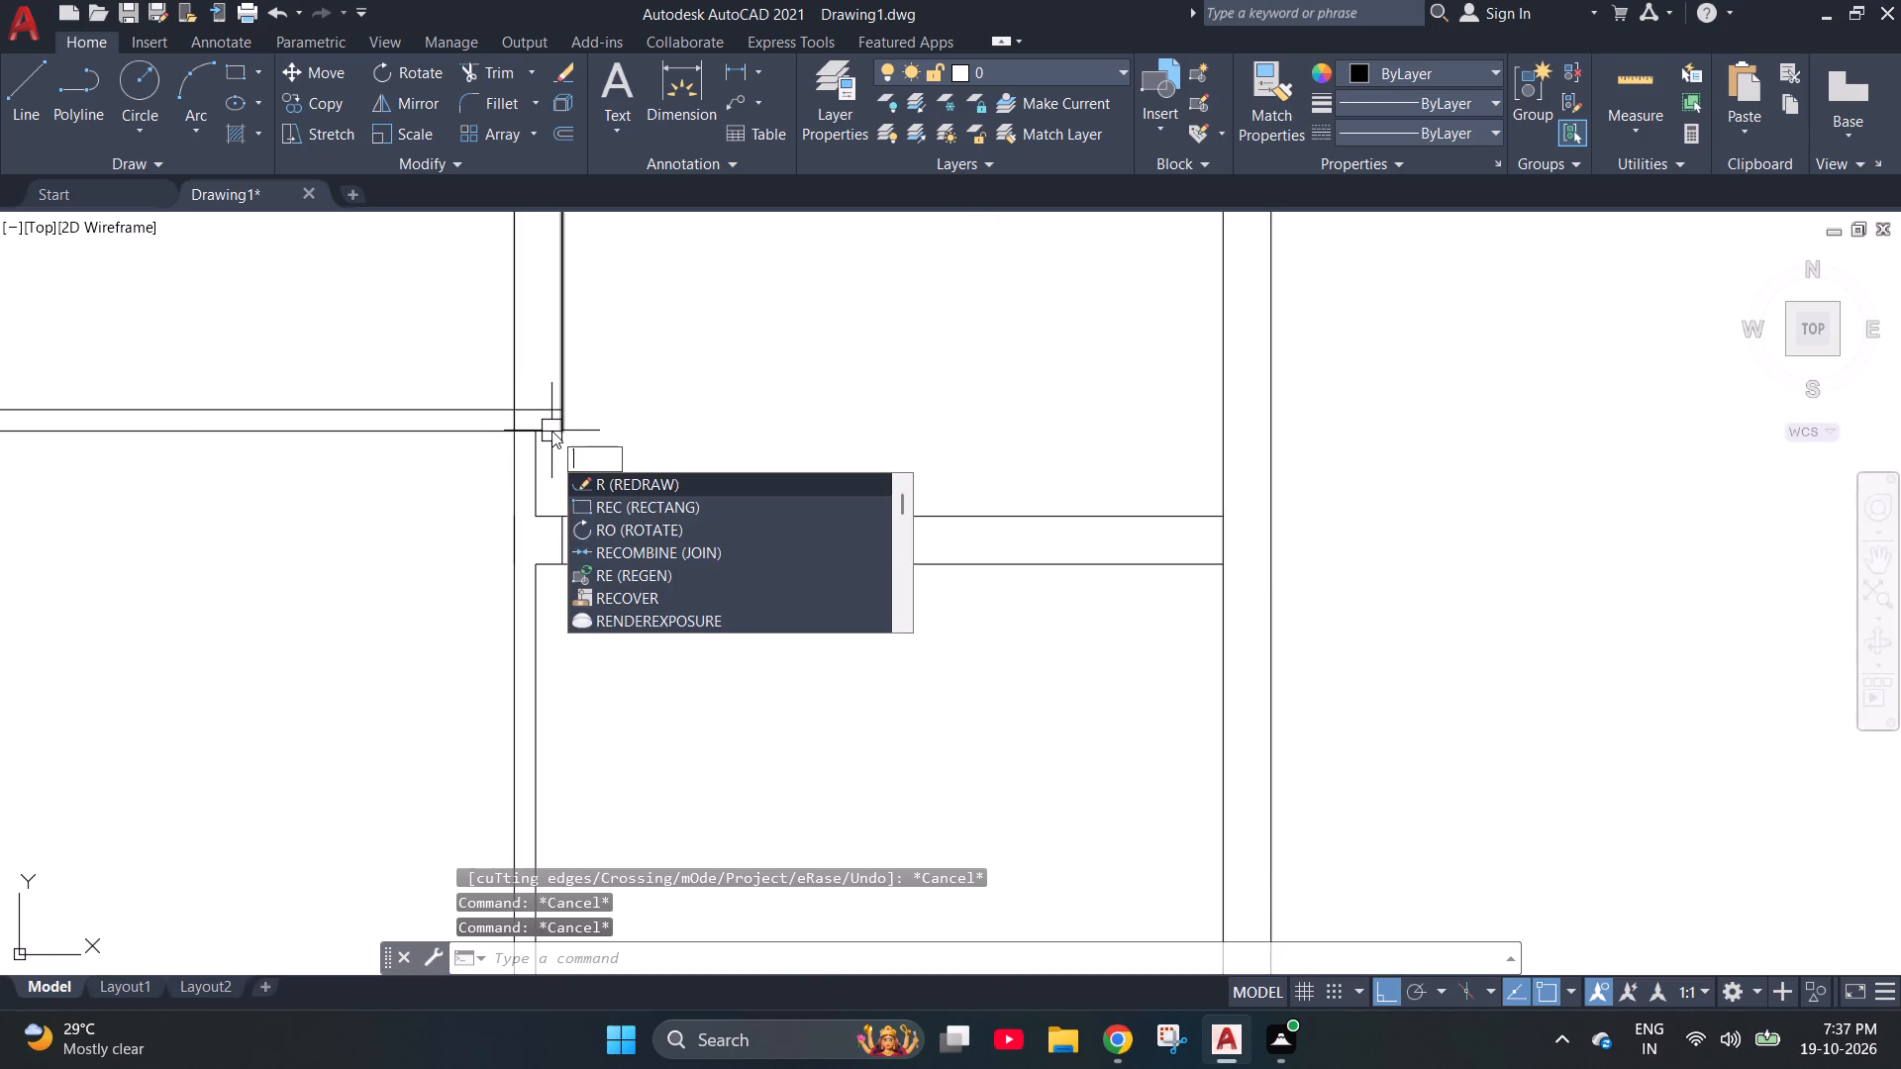
pyautogui.write('tr')
pyautogui.press('Return')
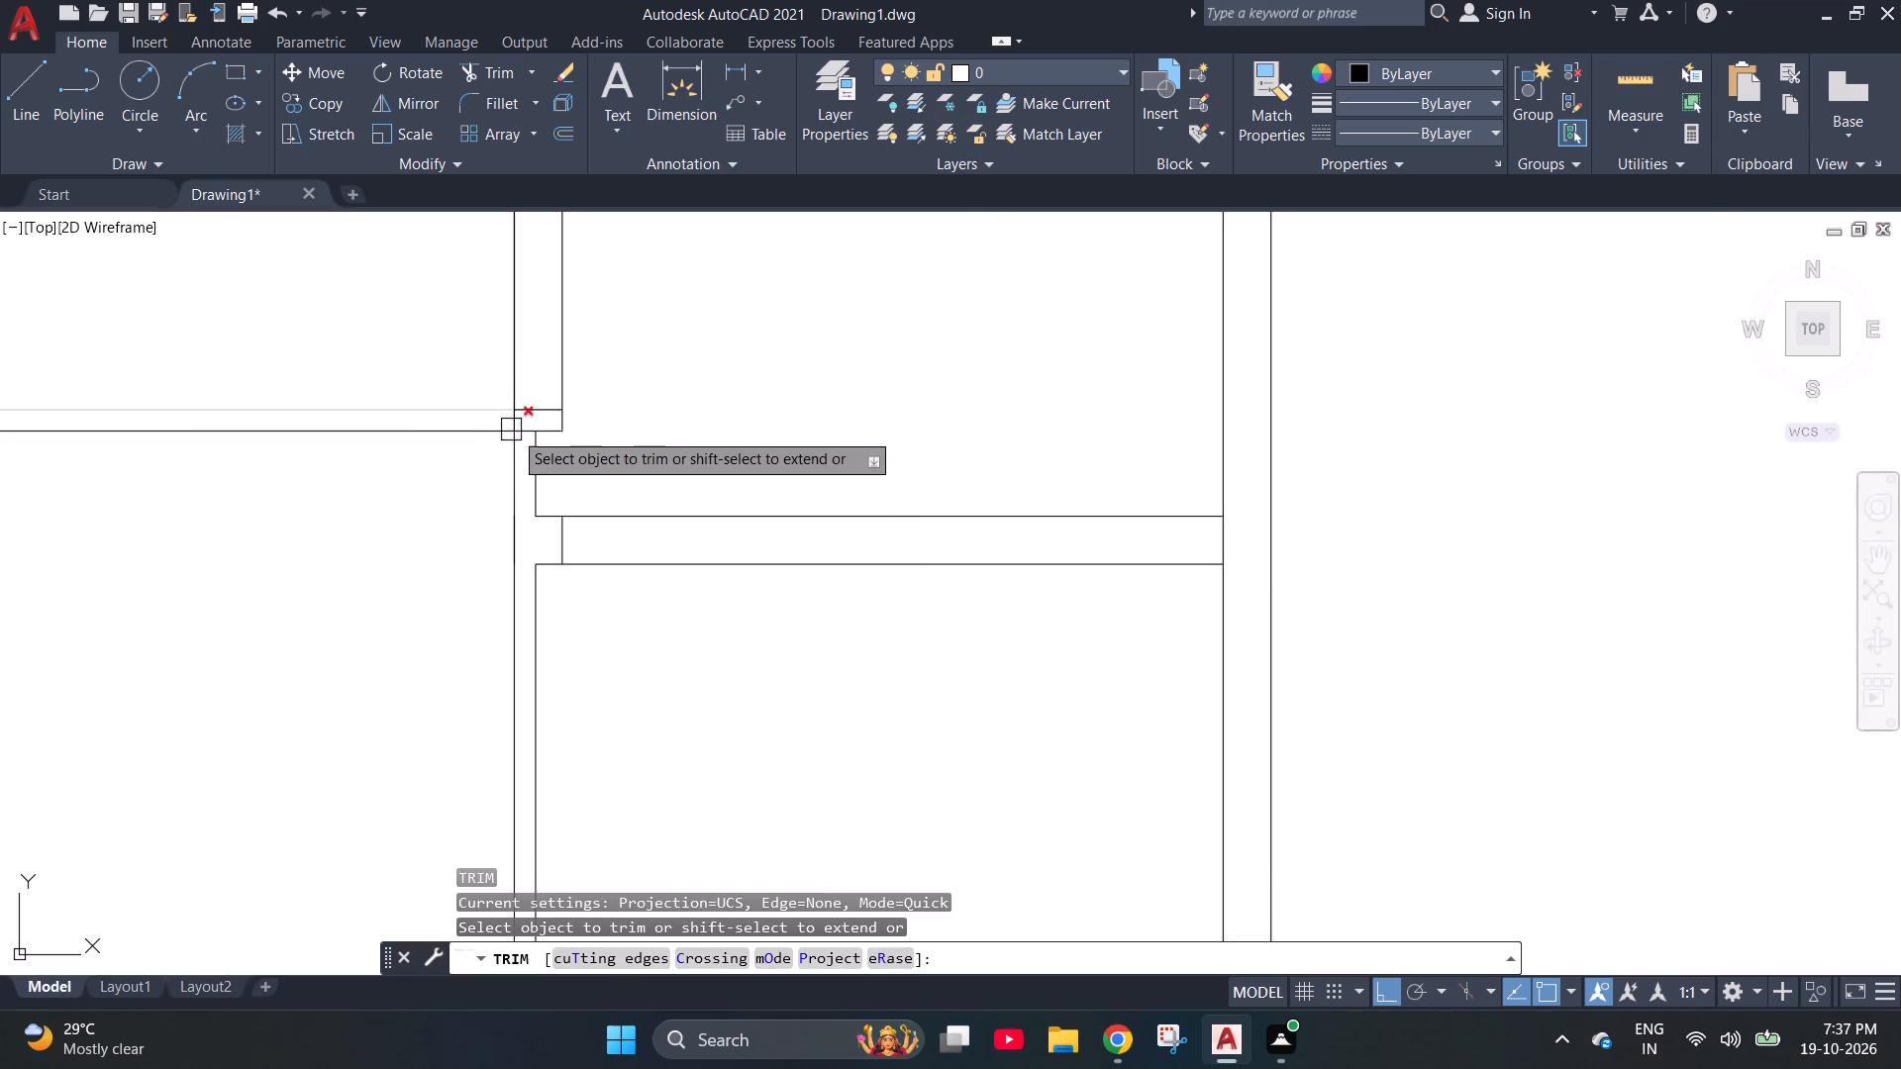
pyautogui.scroll(3, 533, 428)
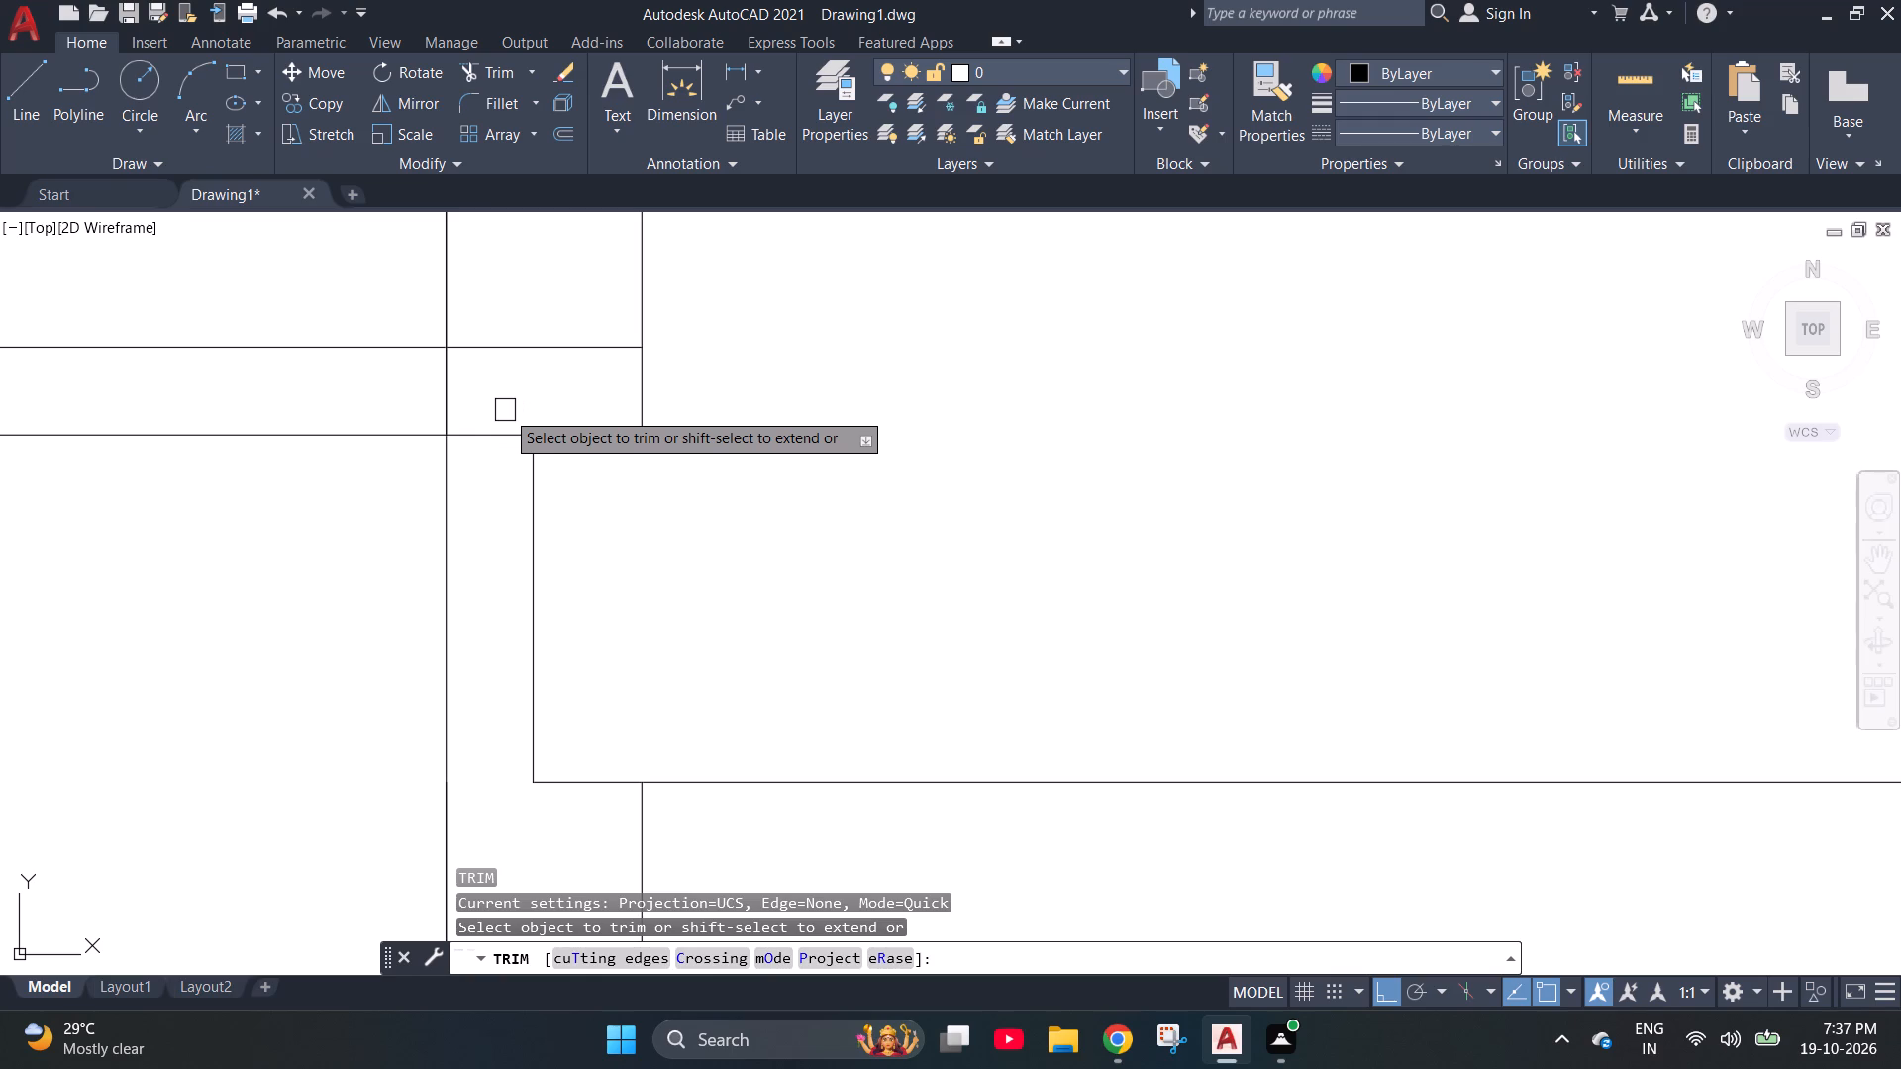
pyautogui.click(448, 399)
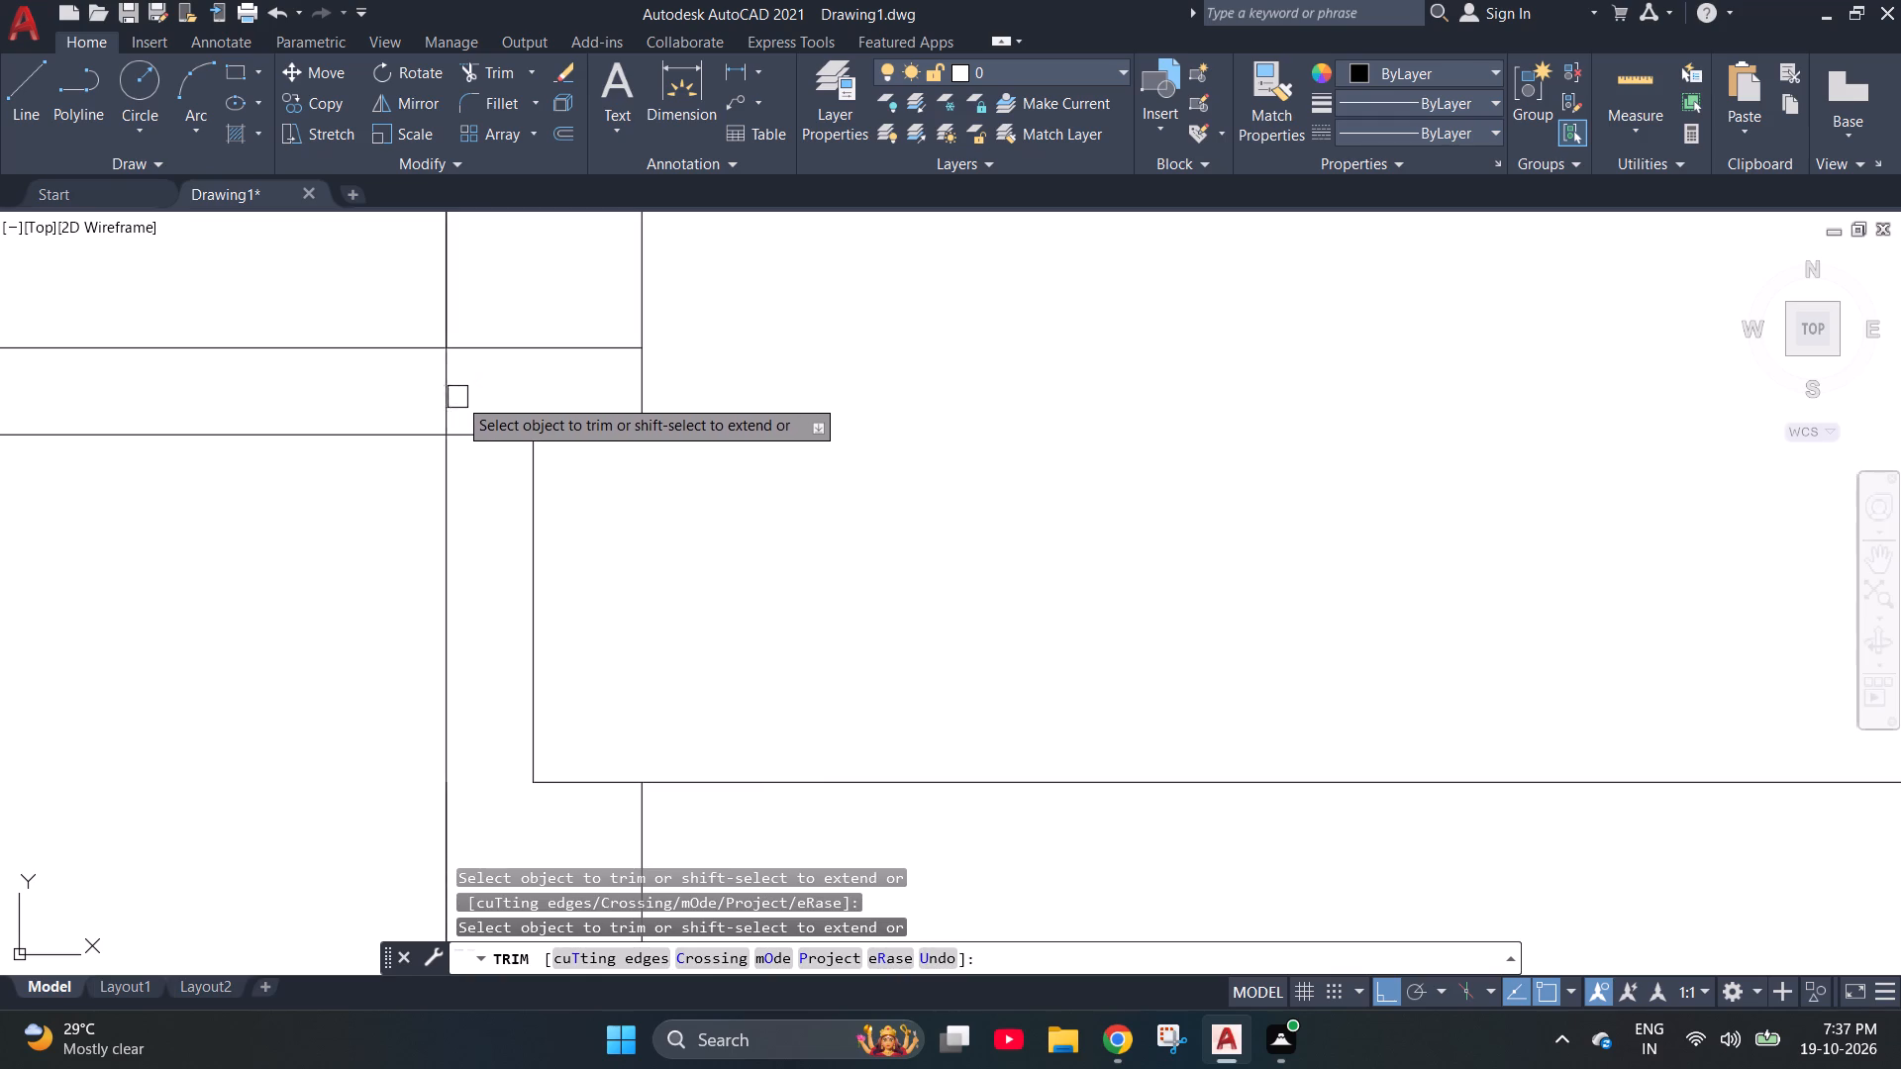
pyautogui.click(439, 400)
pyautogui.click(554, 346)
pyautogui.click(491, 428)
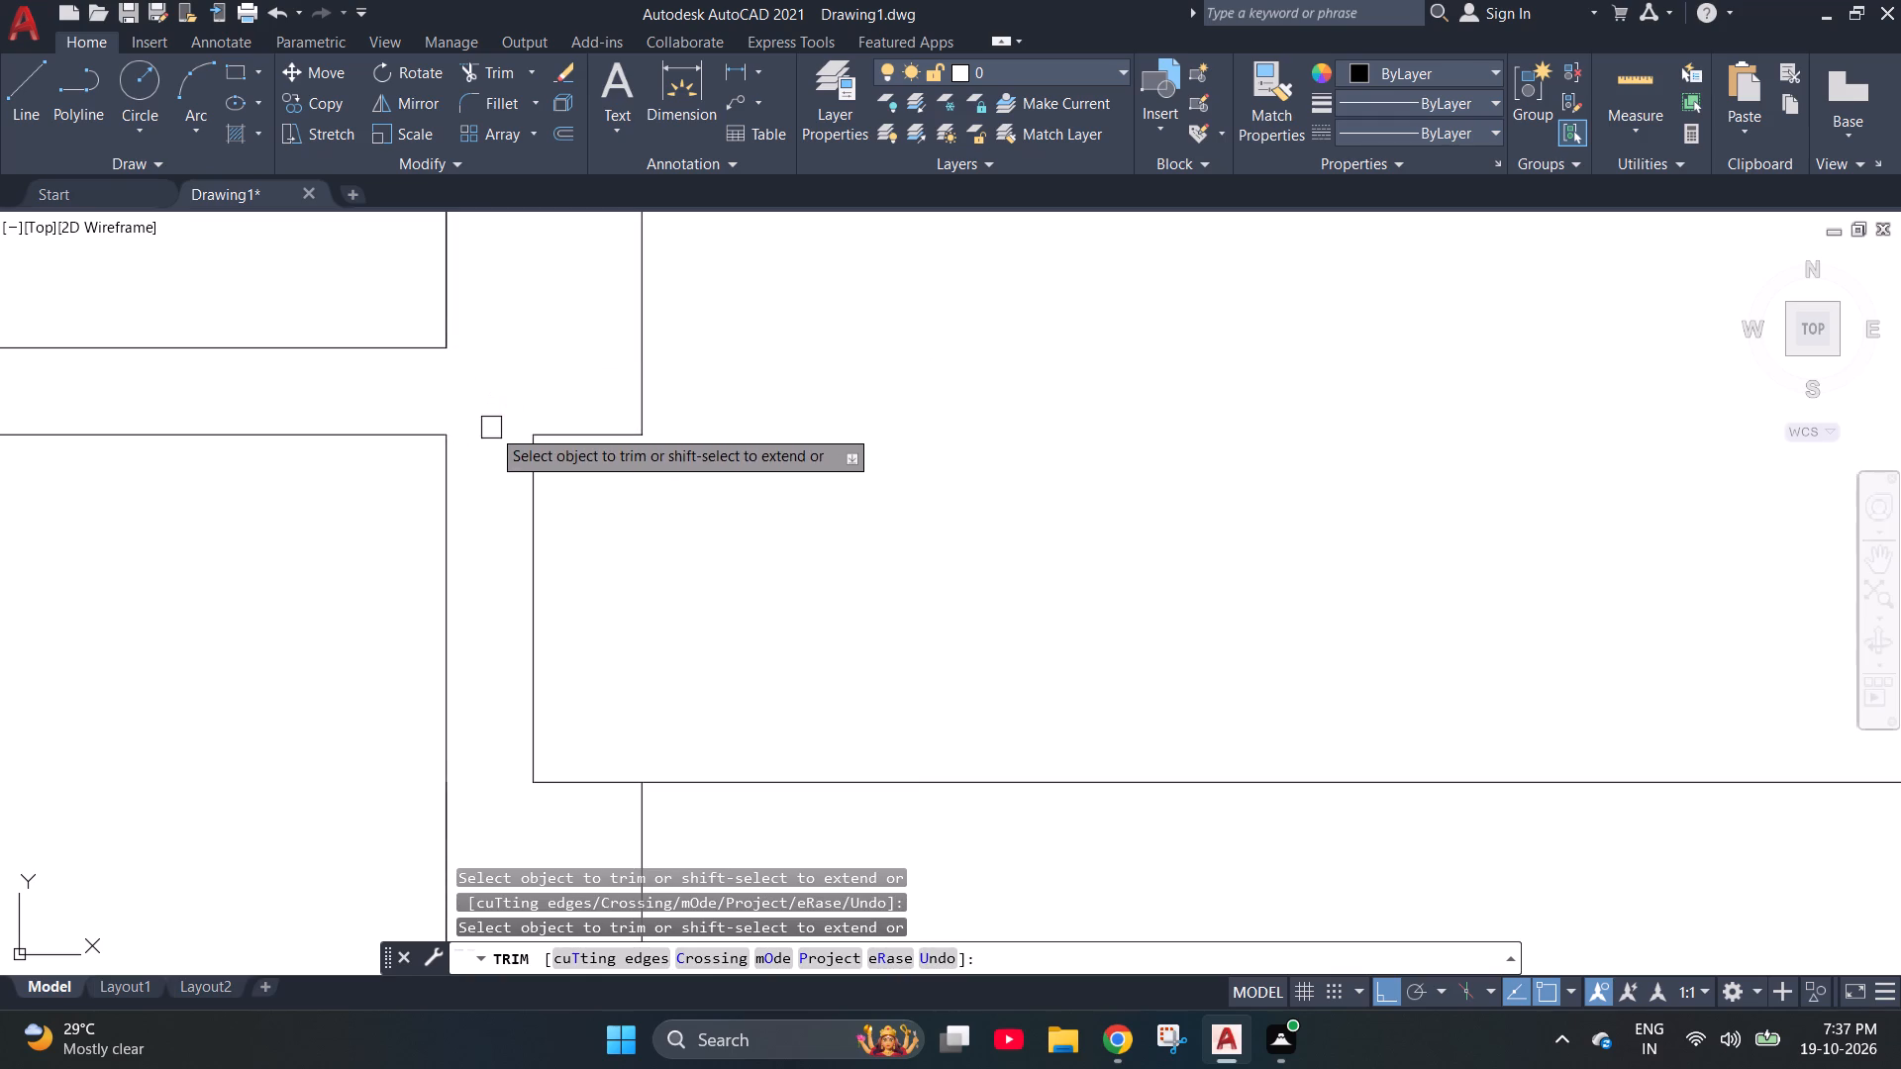
# Trim the outer walls' inner lines where the right 9" wall, the upper-left 4" partition and the top vertical wall meet them.
pyautogui.scroll(-3, 626, 363)
pyautogui.scroll(-1, 689, 434)
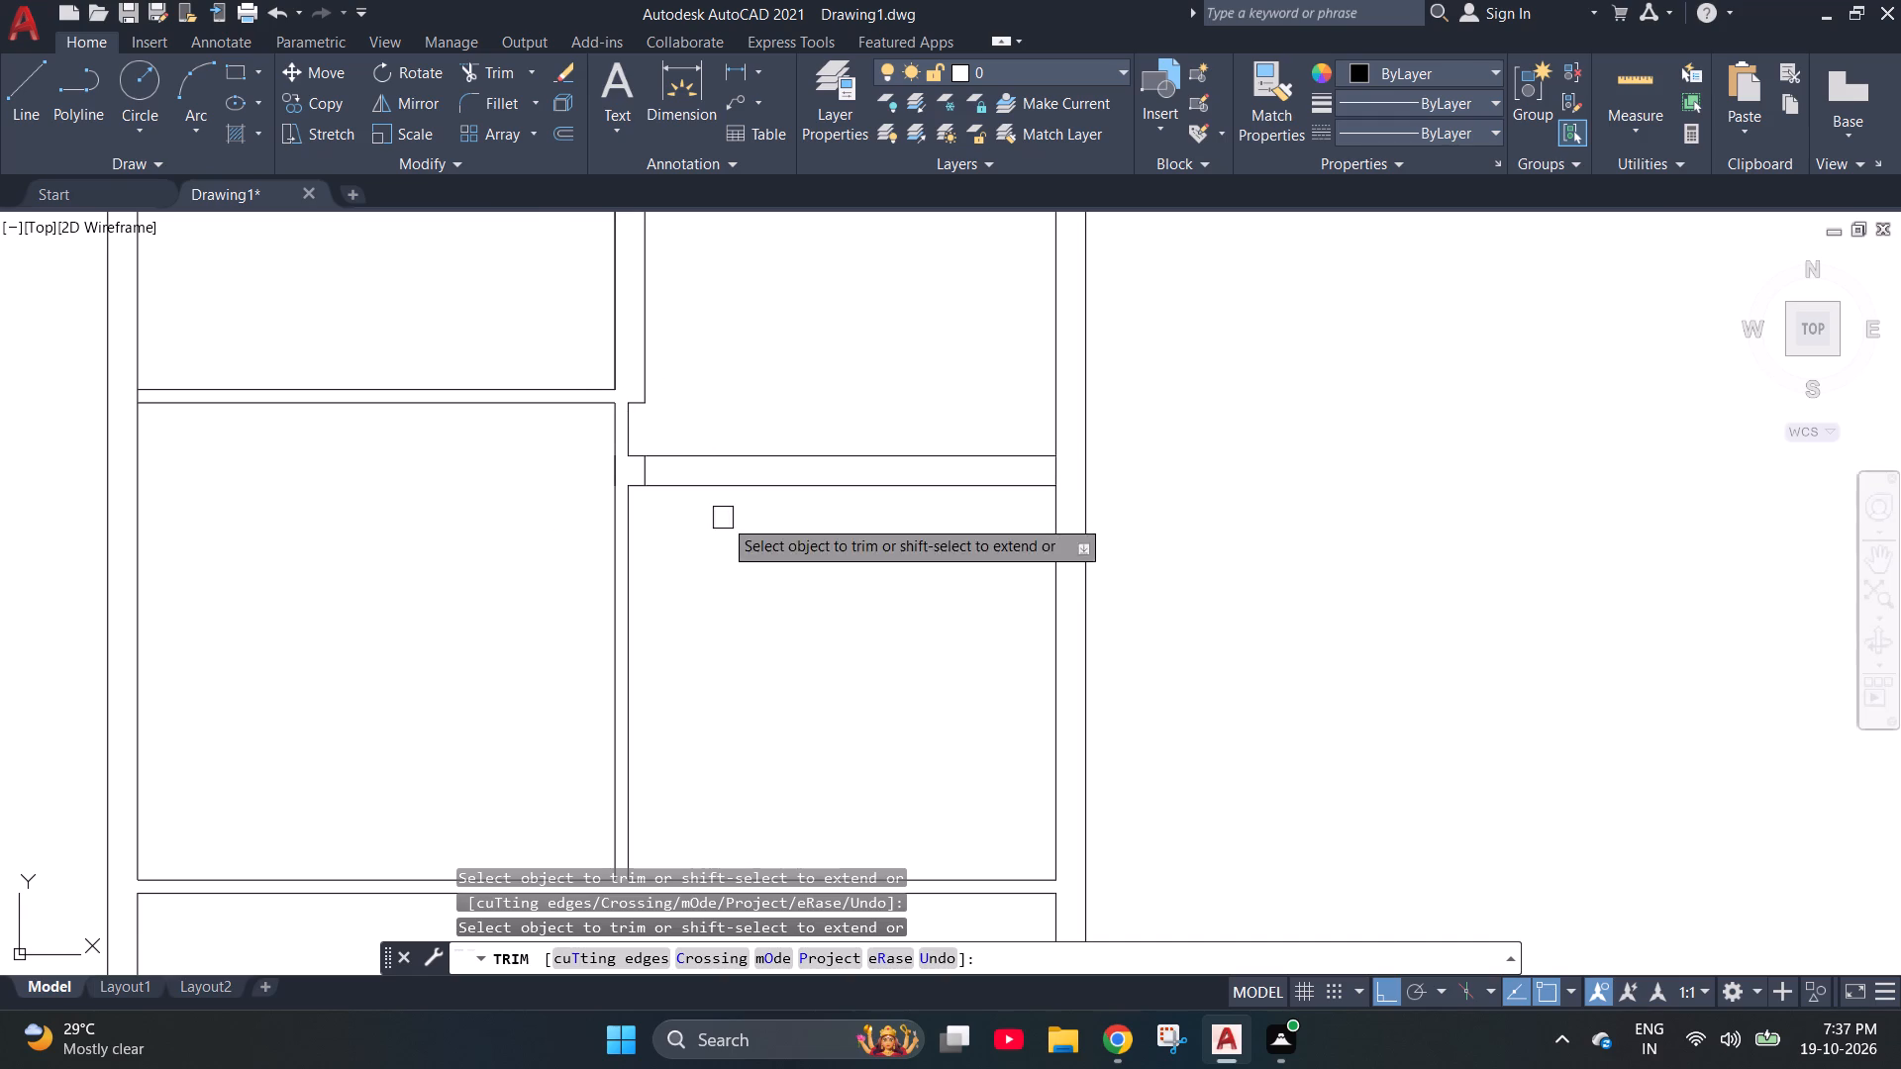
pyautogui.scroll(2, 1065, 451)
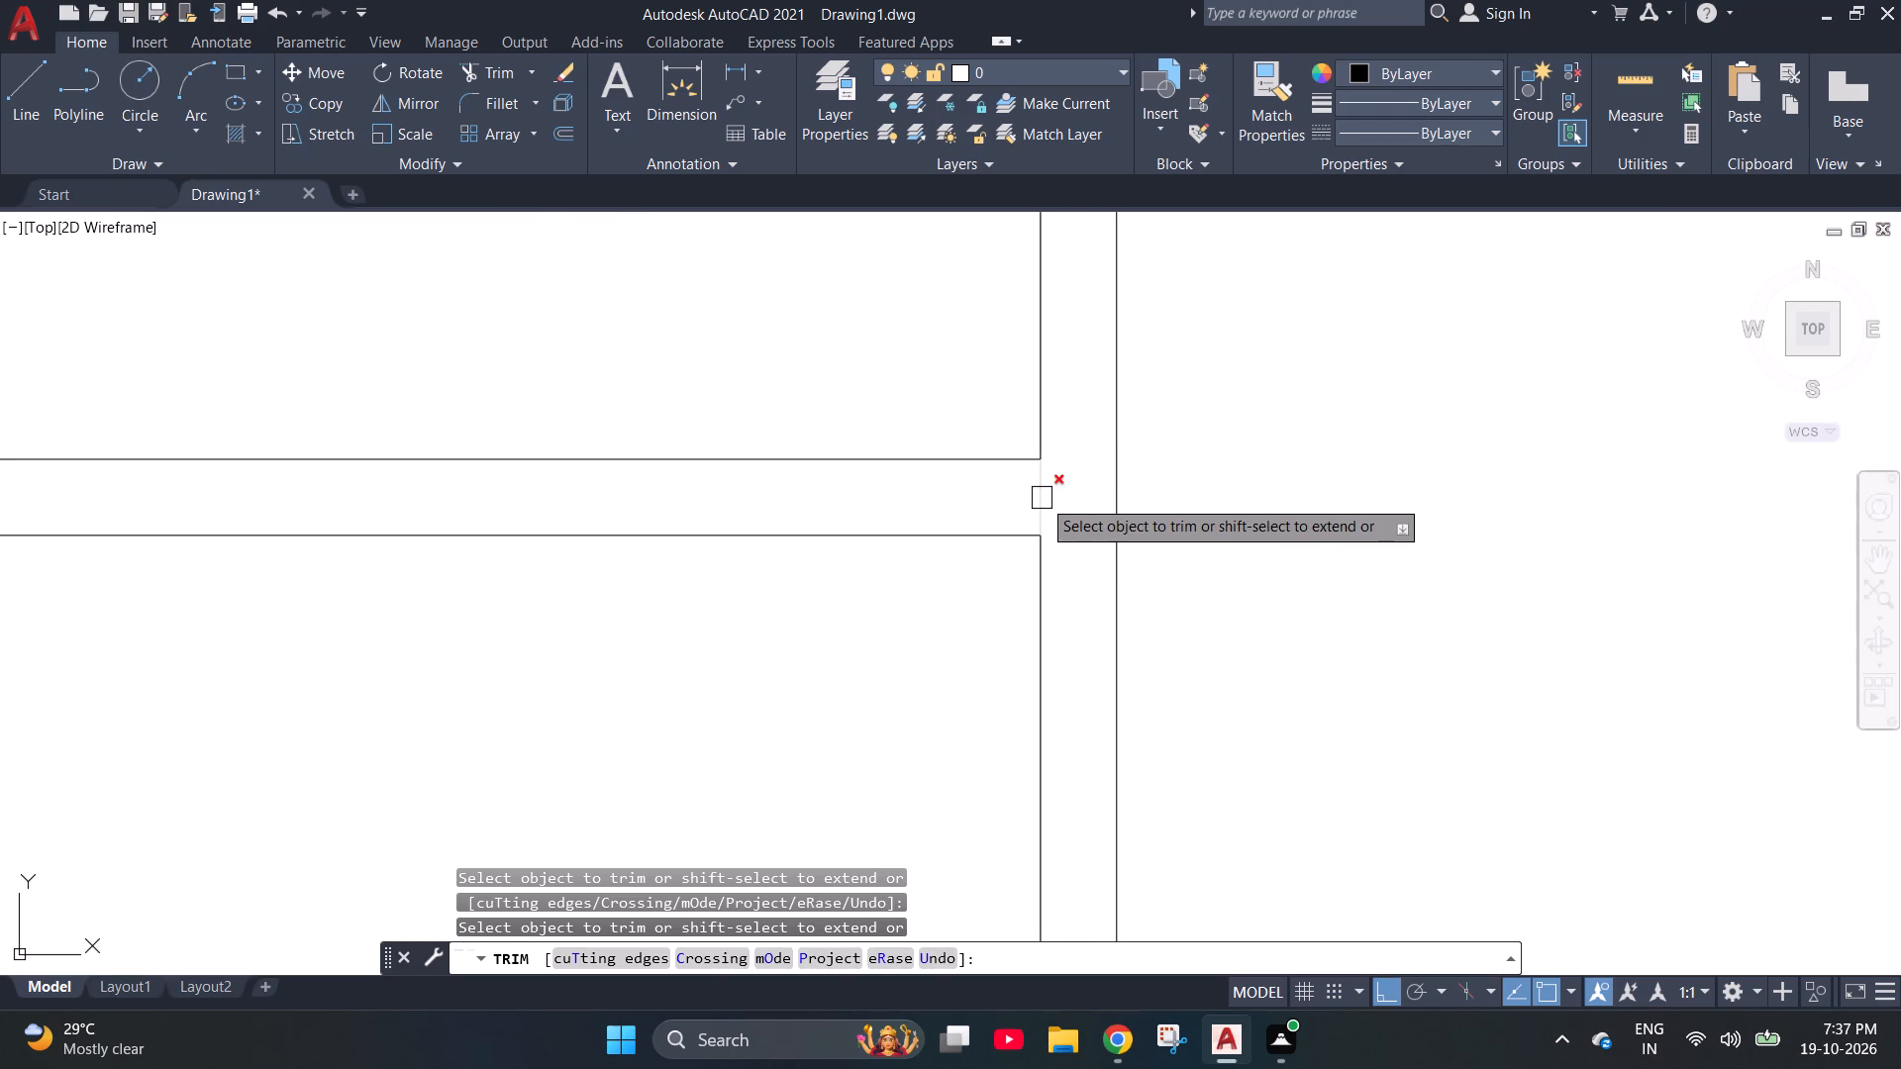
pyautogui.click(1042, 498)
pyautogui.scroll(-2, 1103, 508)
pyautogui.scroll(4, 143, 419)
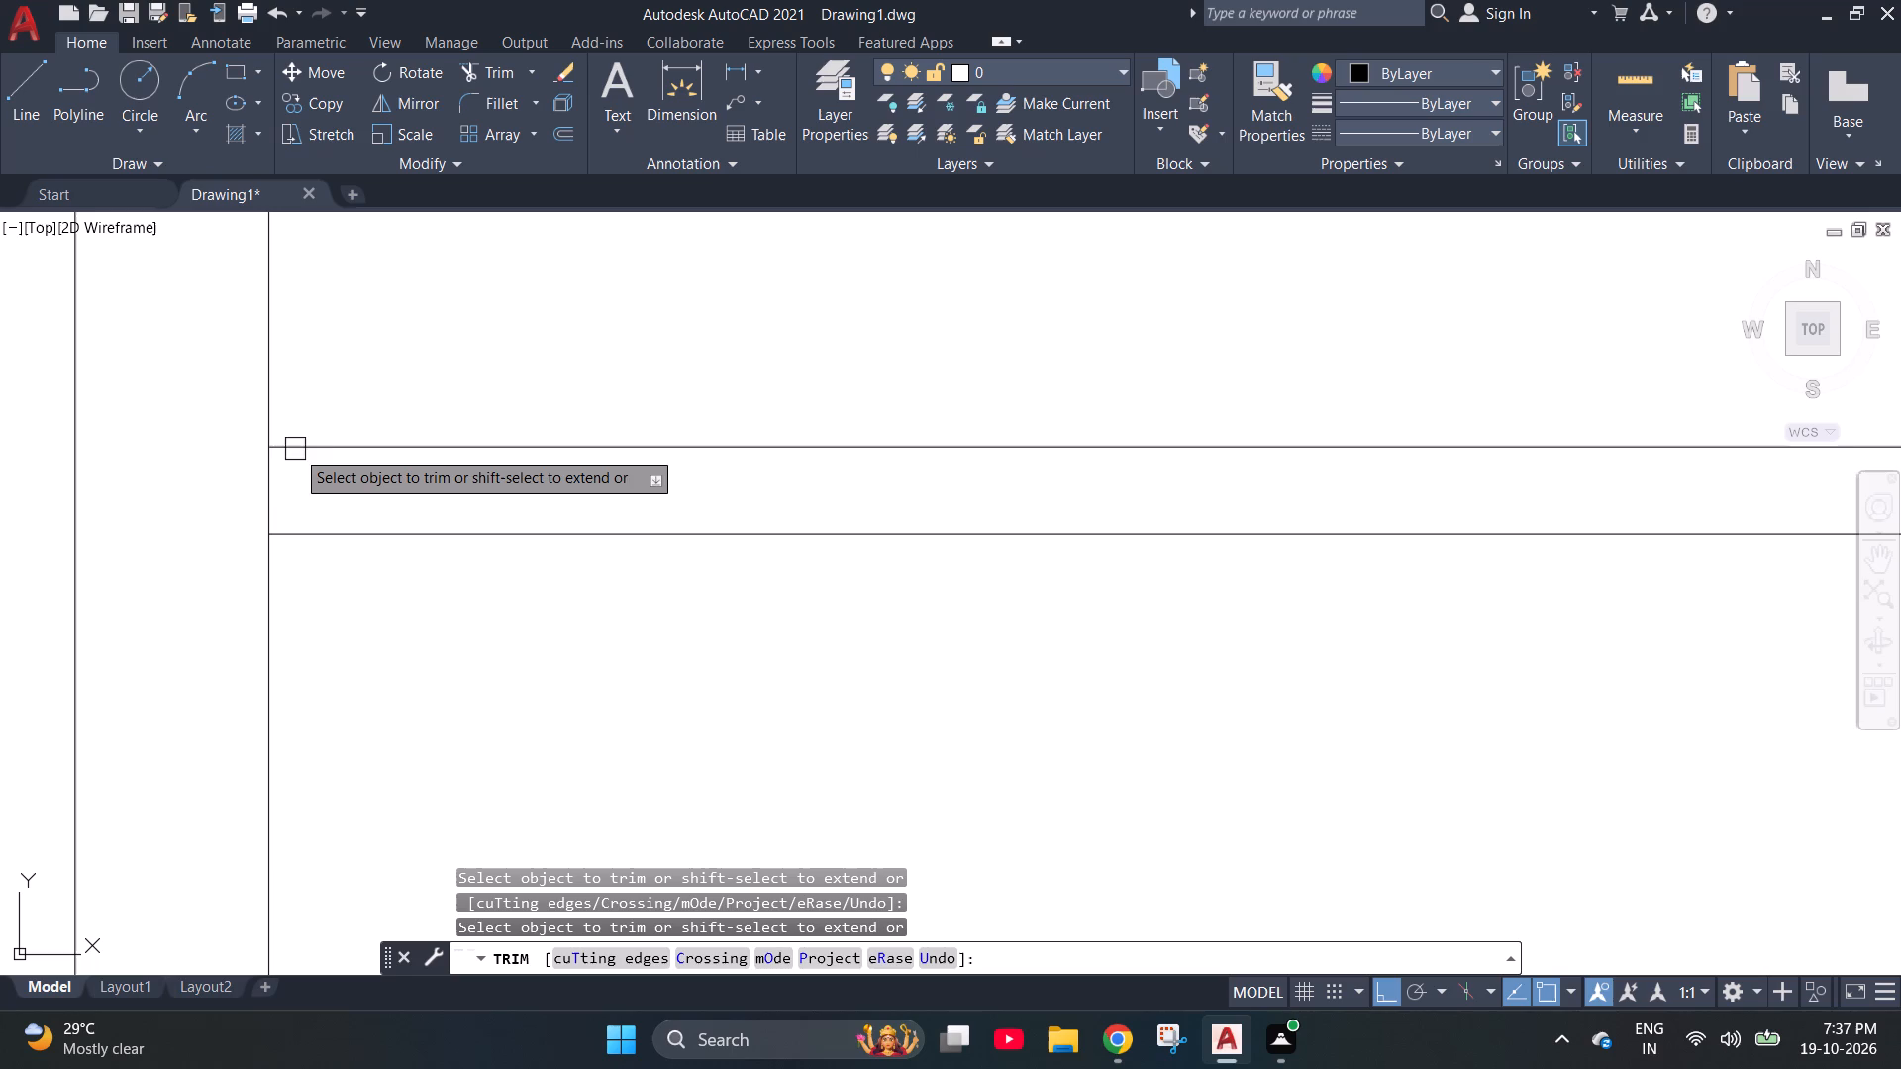
pyautogui.click(279, 491)
pyautogui.scroll(-5, 282, 489)
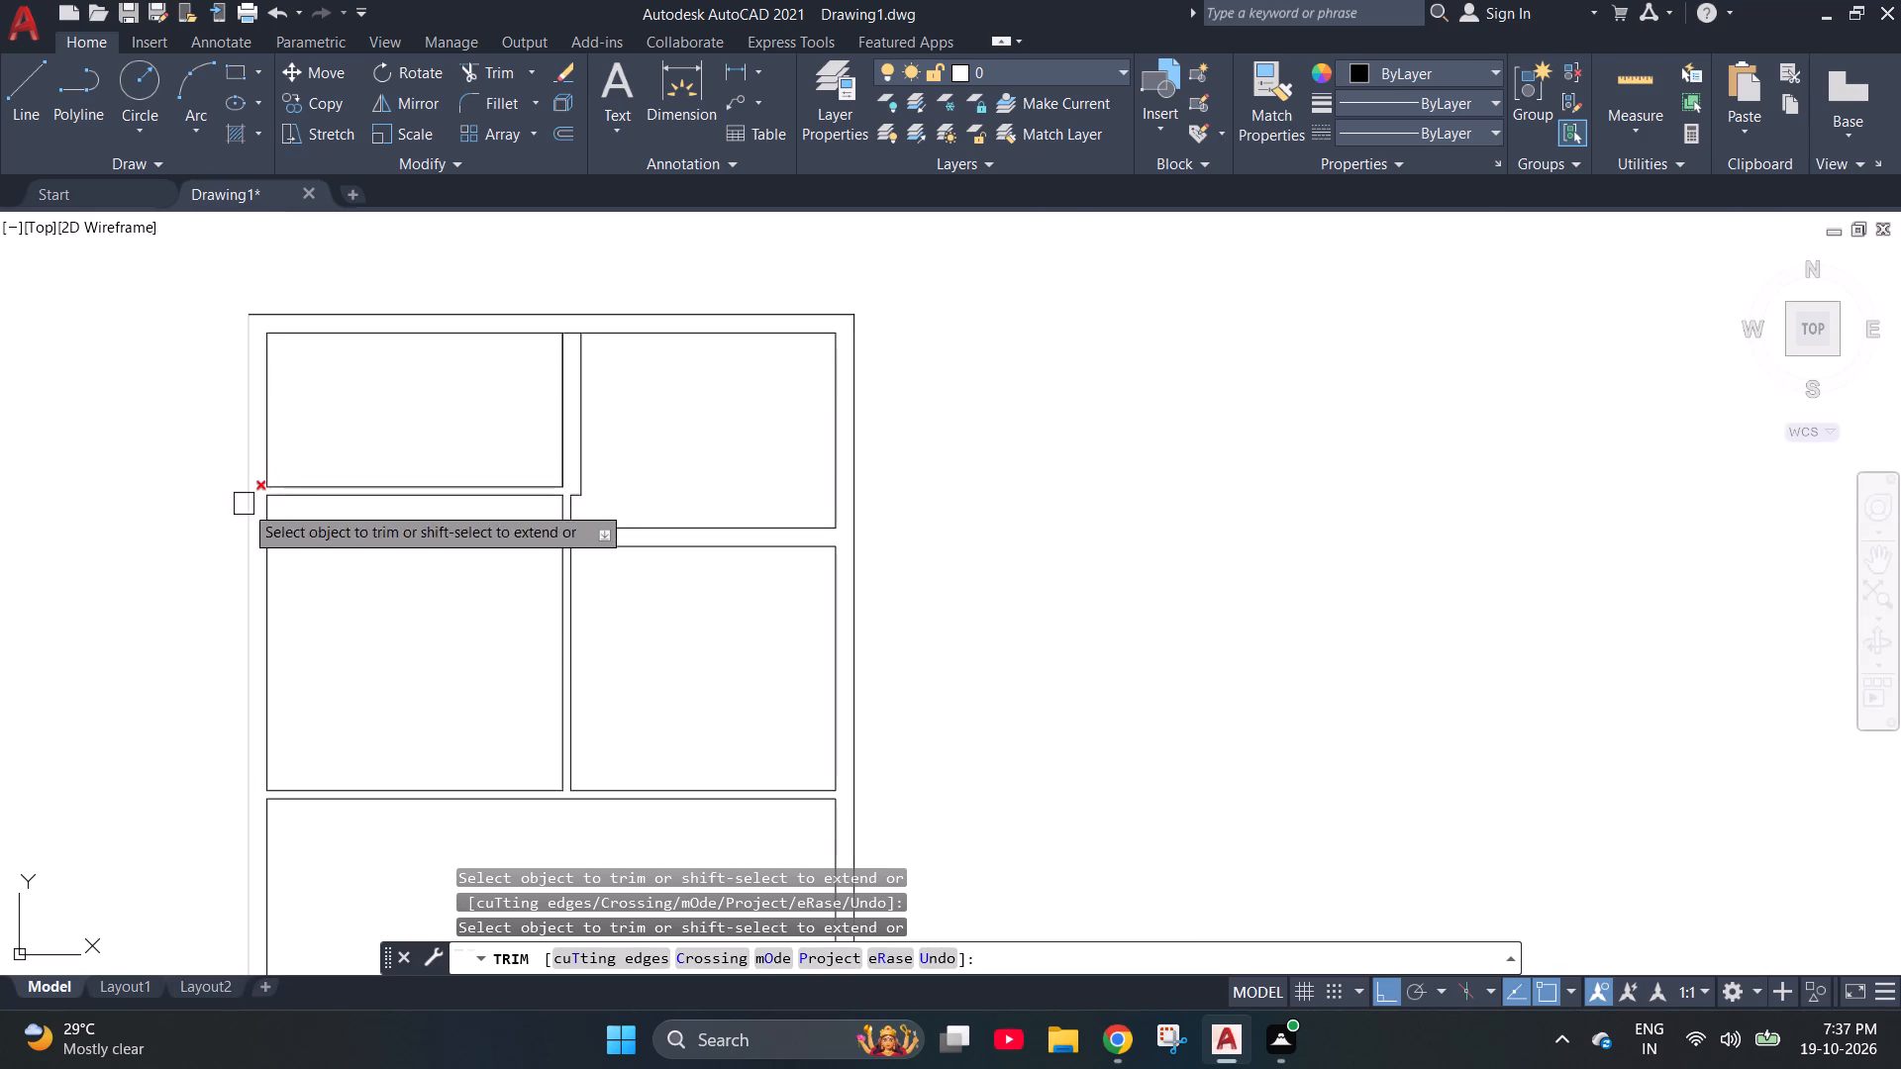
pyautogui.scroll(4, 590, 328)
pyautogui.click(448, 353)
pyautogui.scroll(-2, 366, 284)
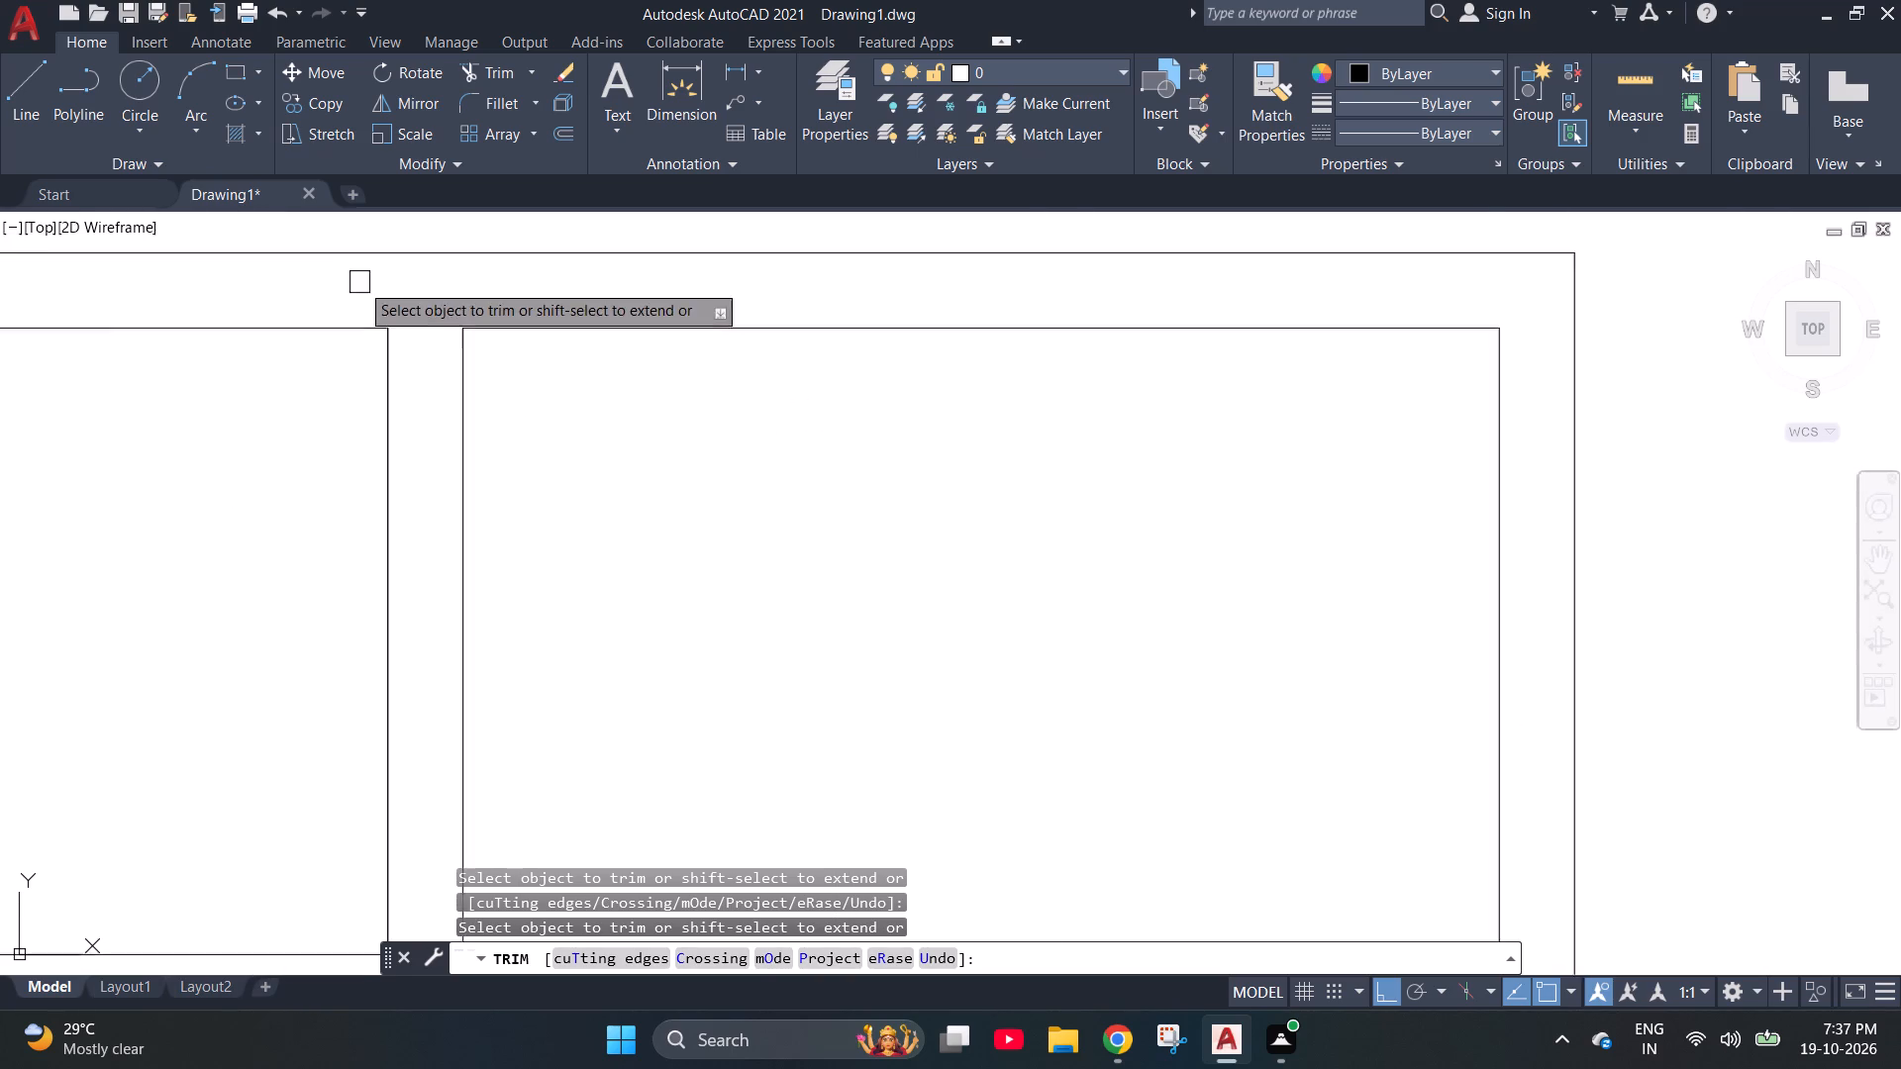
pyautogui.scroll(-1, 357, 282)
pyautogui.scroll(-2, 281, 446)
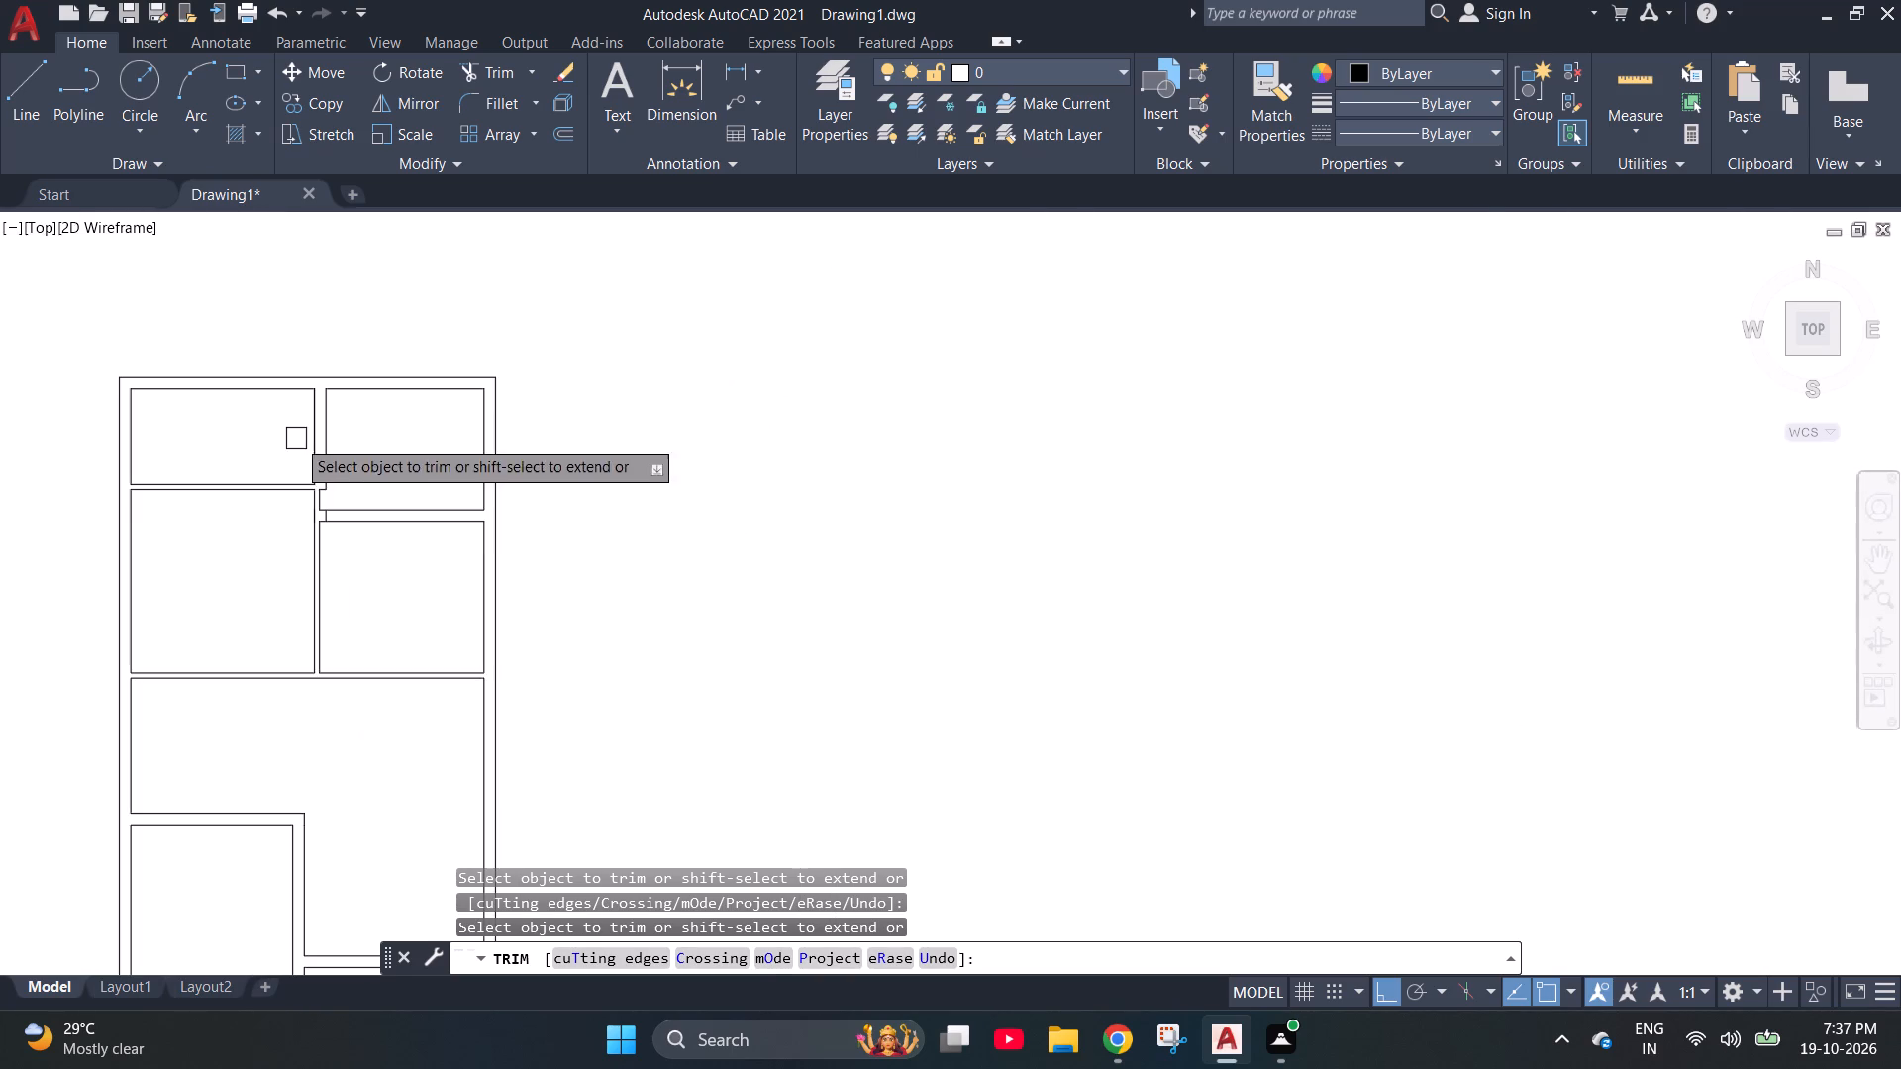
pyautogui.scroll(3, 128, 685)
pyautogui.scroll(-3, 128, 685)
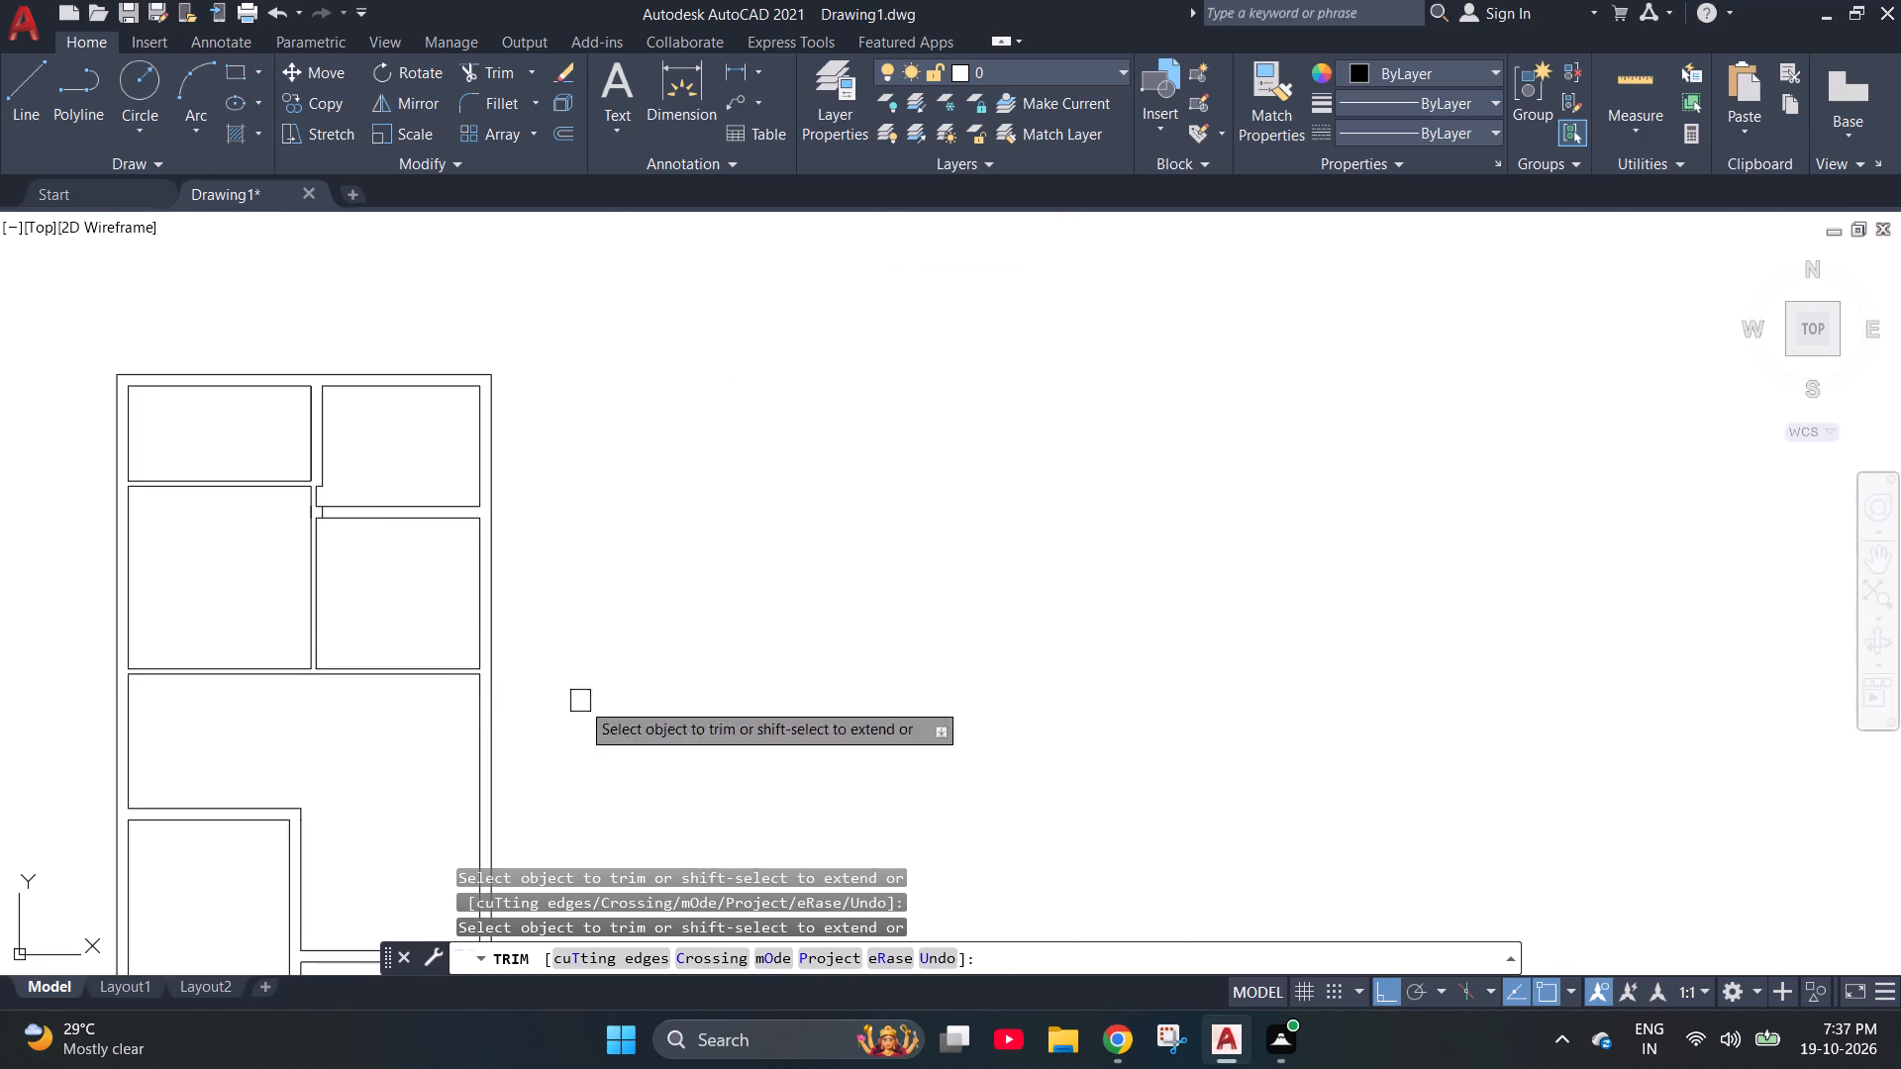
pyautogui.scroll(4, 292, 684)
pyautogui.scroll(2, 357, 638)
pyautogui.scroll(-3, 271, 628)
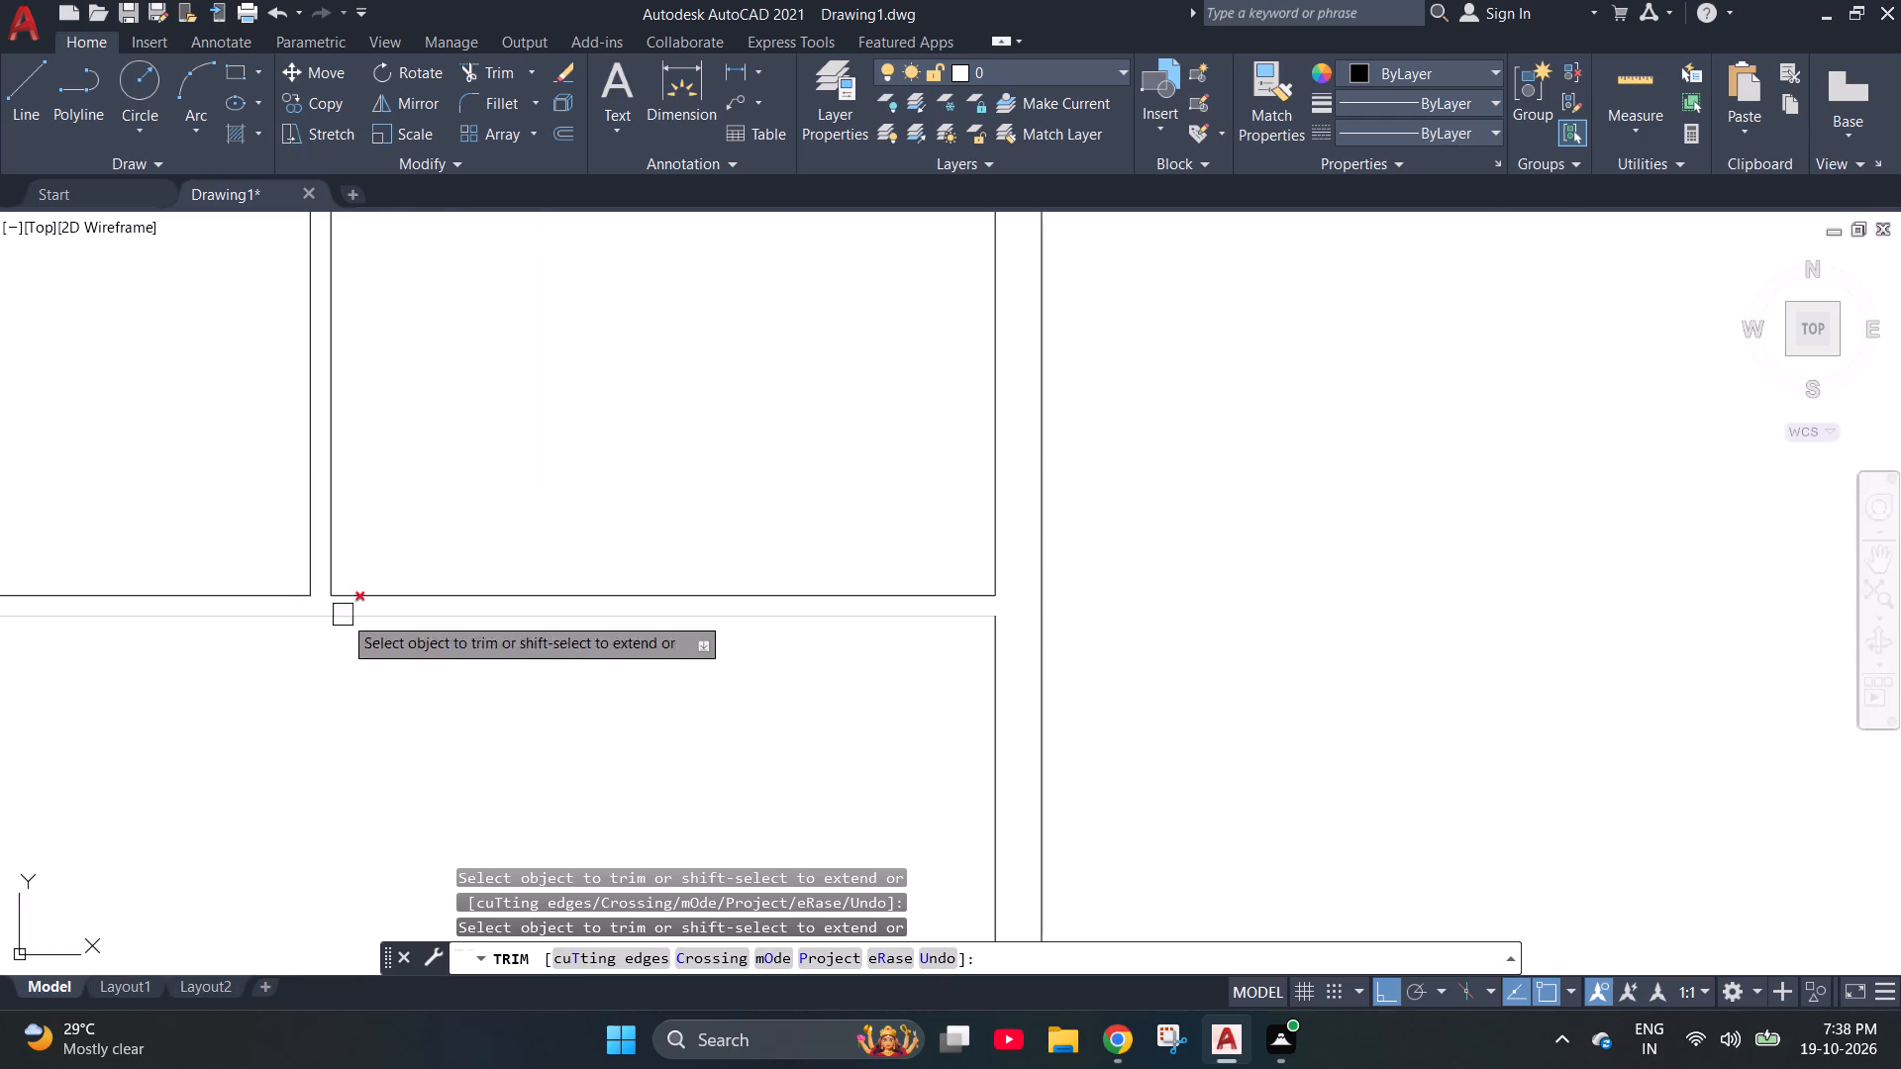
# Offset the upper-left room's right inner wall line 7' to the left, into the room.
pyautogui.scroll(-4, 552, 513)
pyautogui.scroll(3, 401, 552)
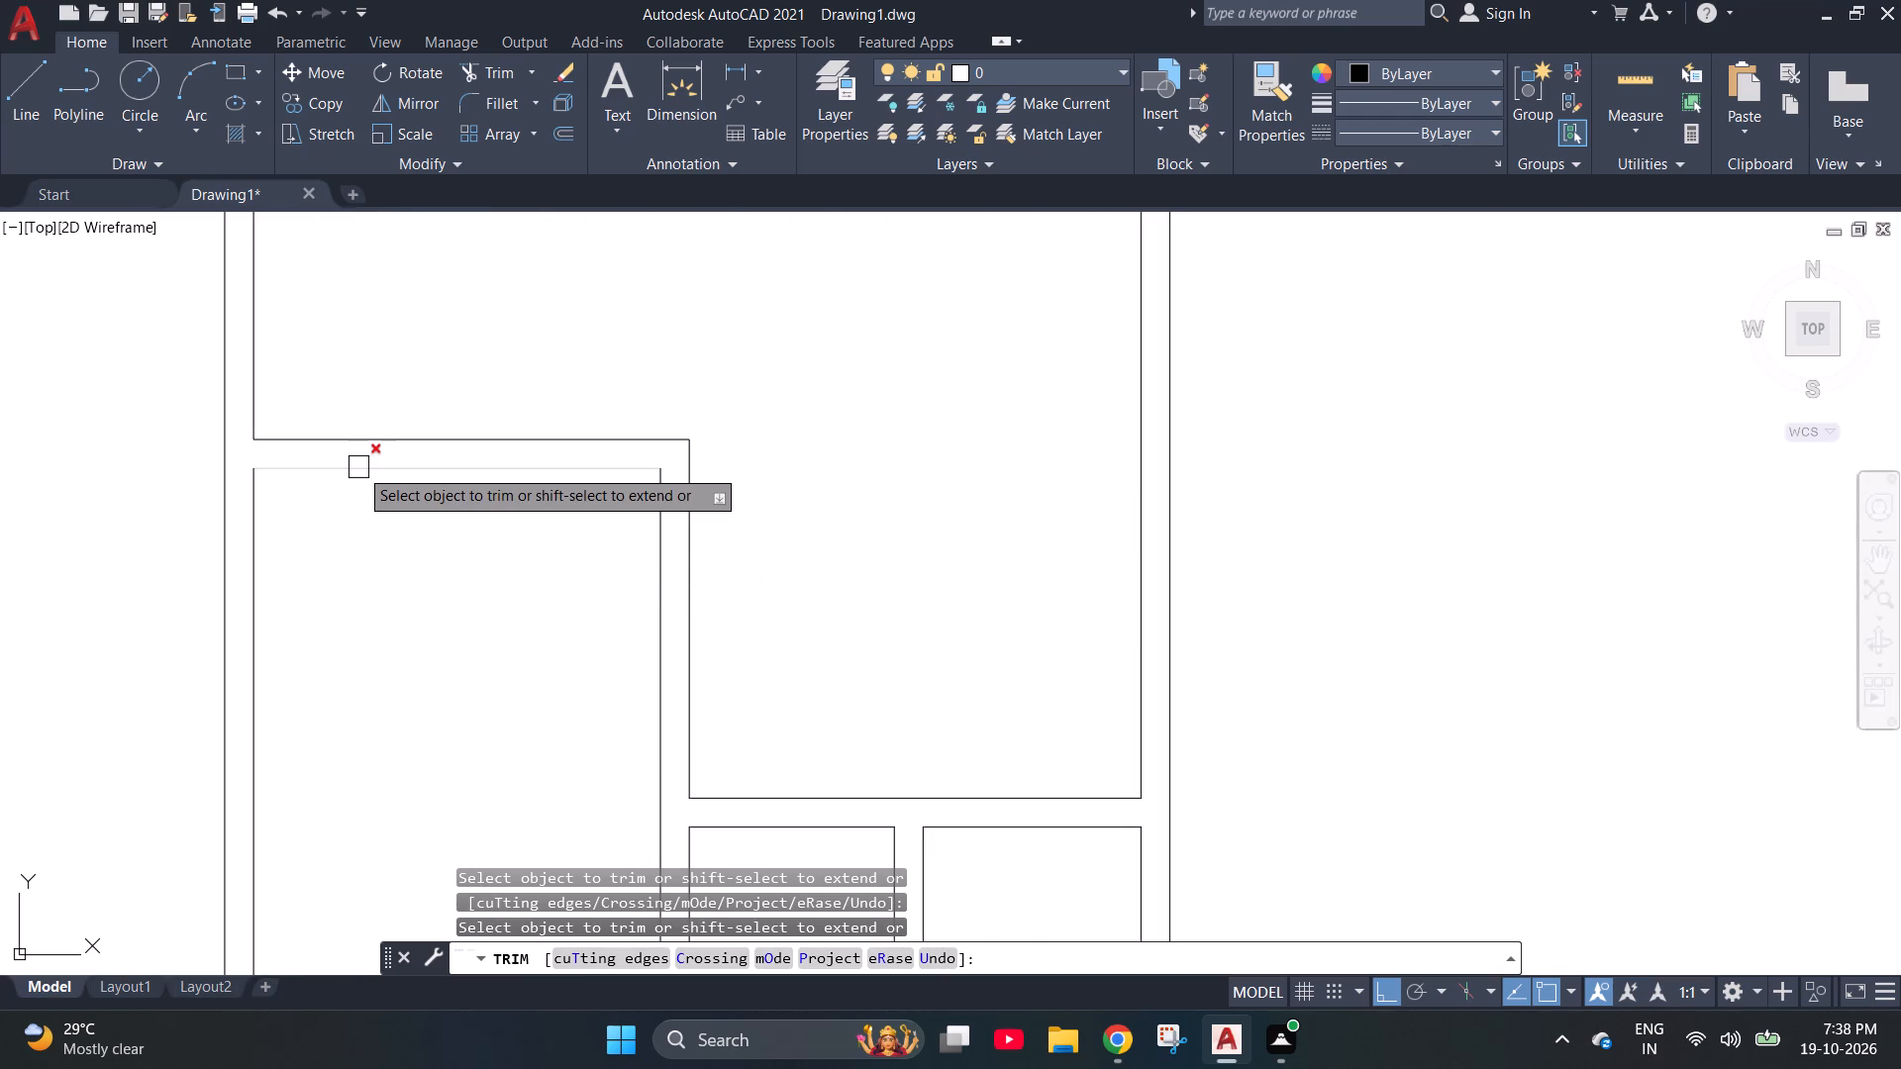
pyautogui.press('Escape')
pyautogui.scroll(-2, 37, 210)
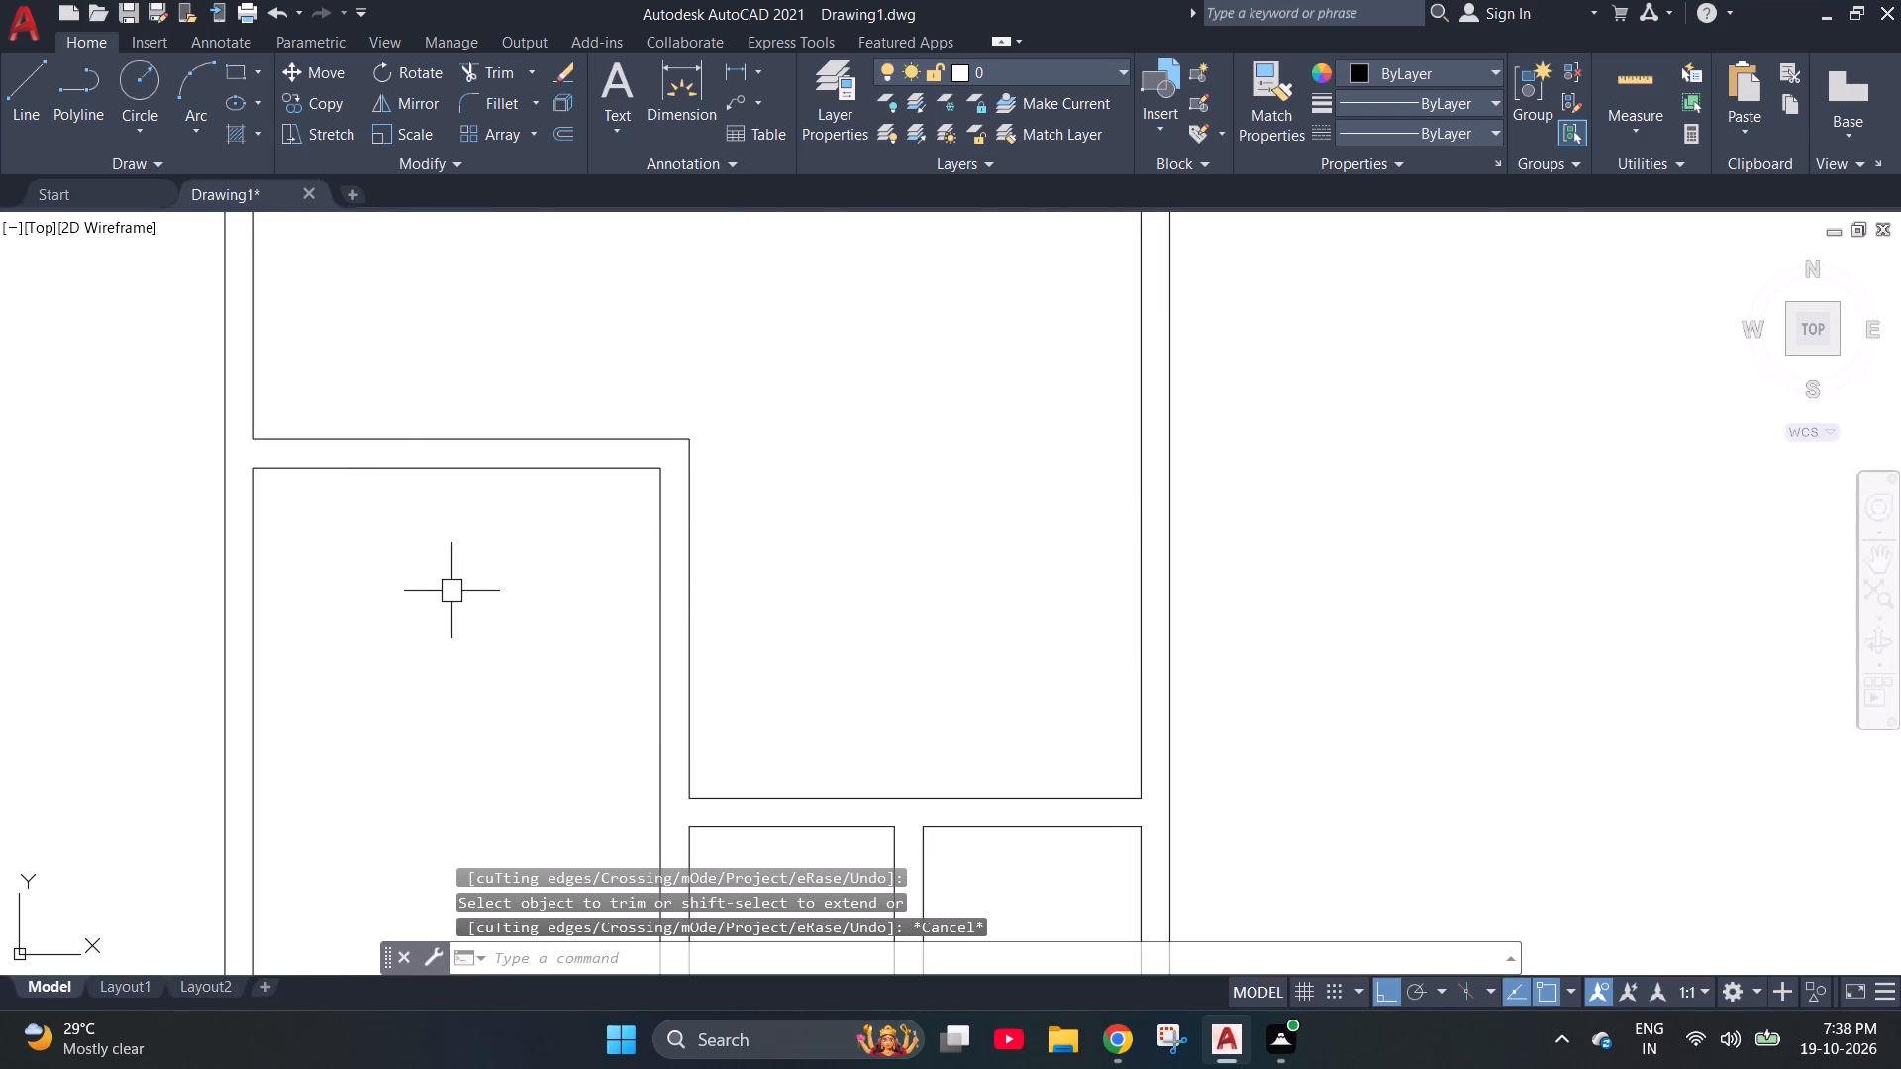
pyautogui.scroll(-3, 460, 588)
pyautogui.scroll(3, 468, 261)
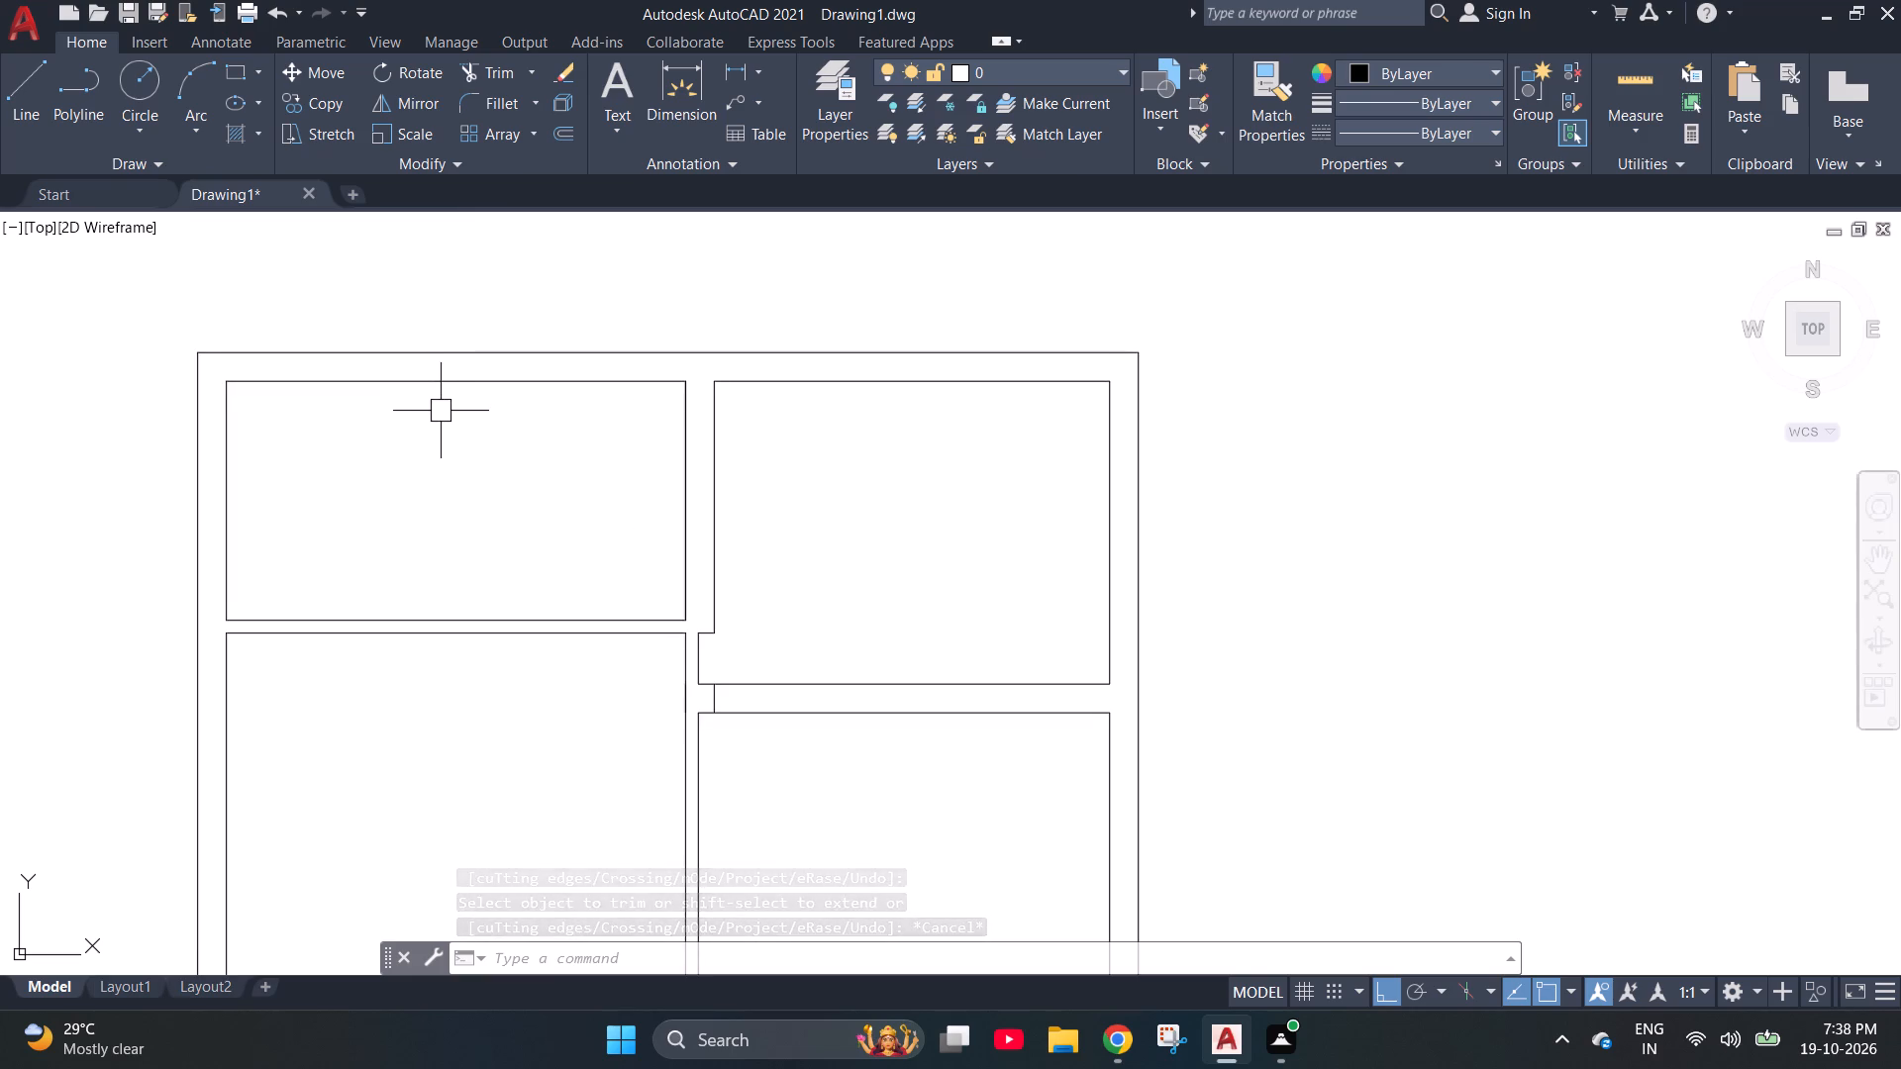
pyautogui.scroll(2, 438, 418)
pyautogui.scroll(-1, 438, 418)
pyautogui.press('Escape')
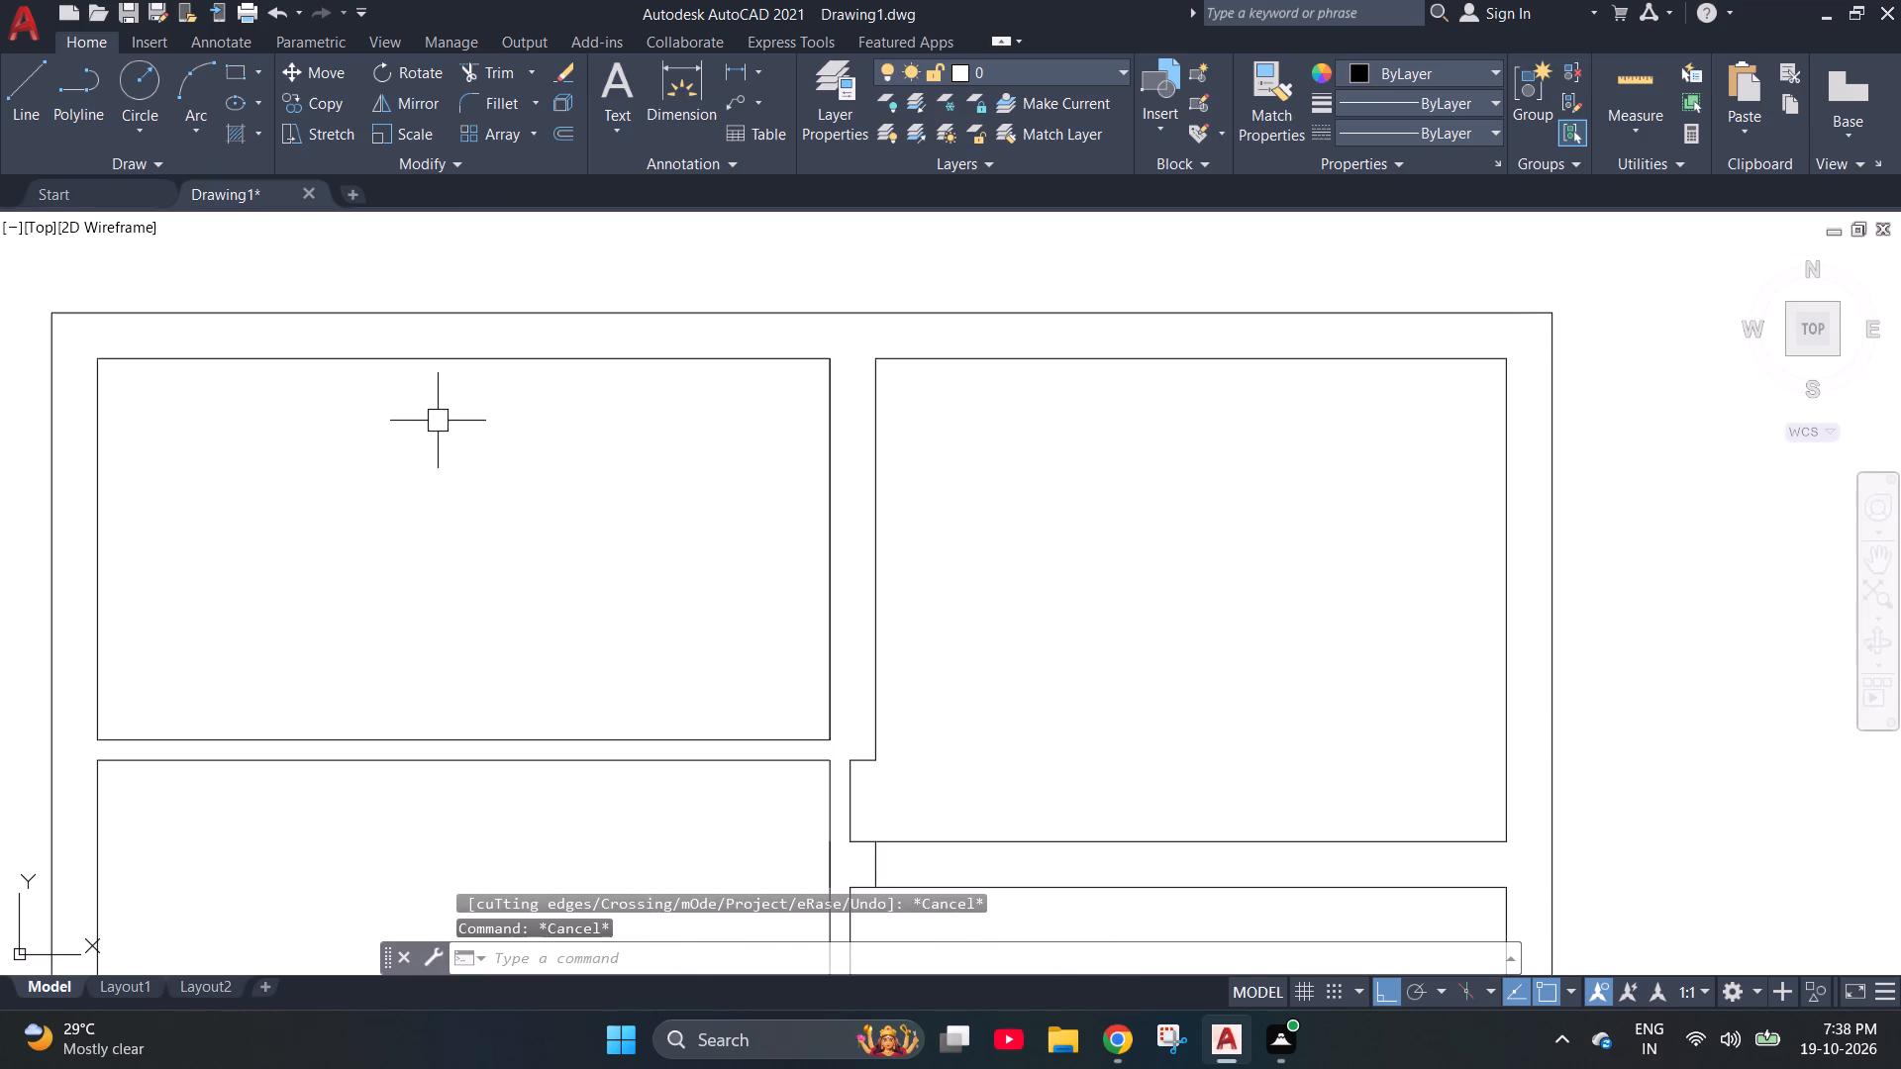
pyautogui.press('o')
pyautogui.press('Return')
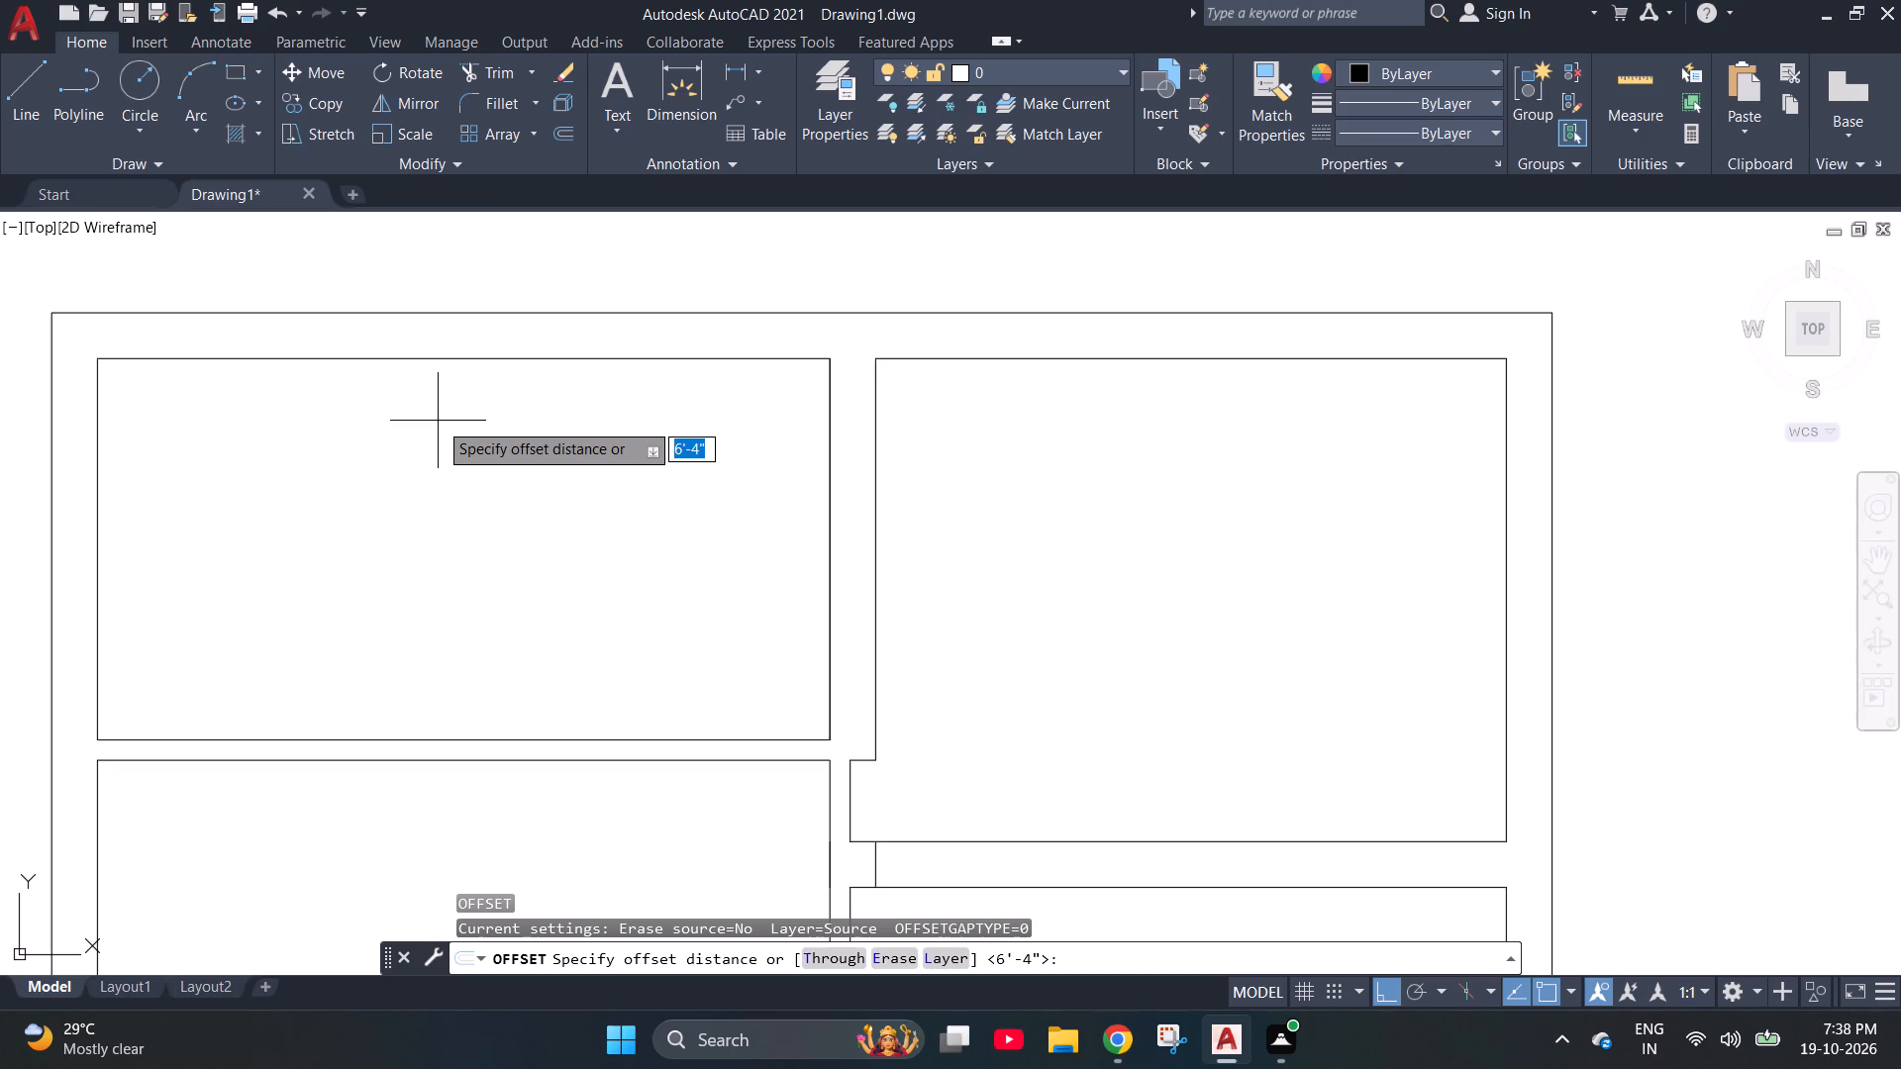
pyautogui.write("7'")
pyautogui.press('Return')
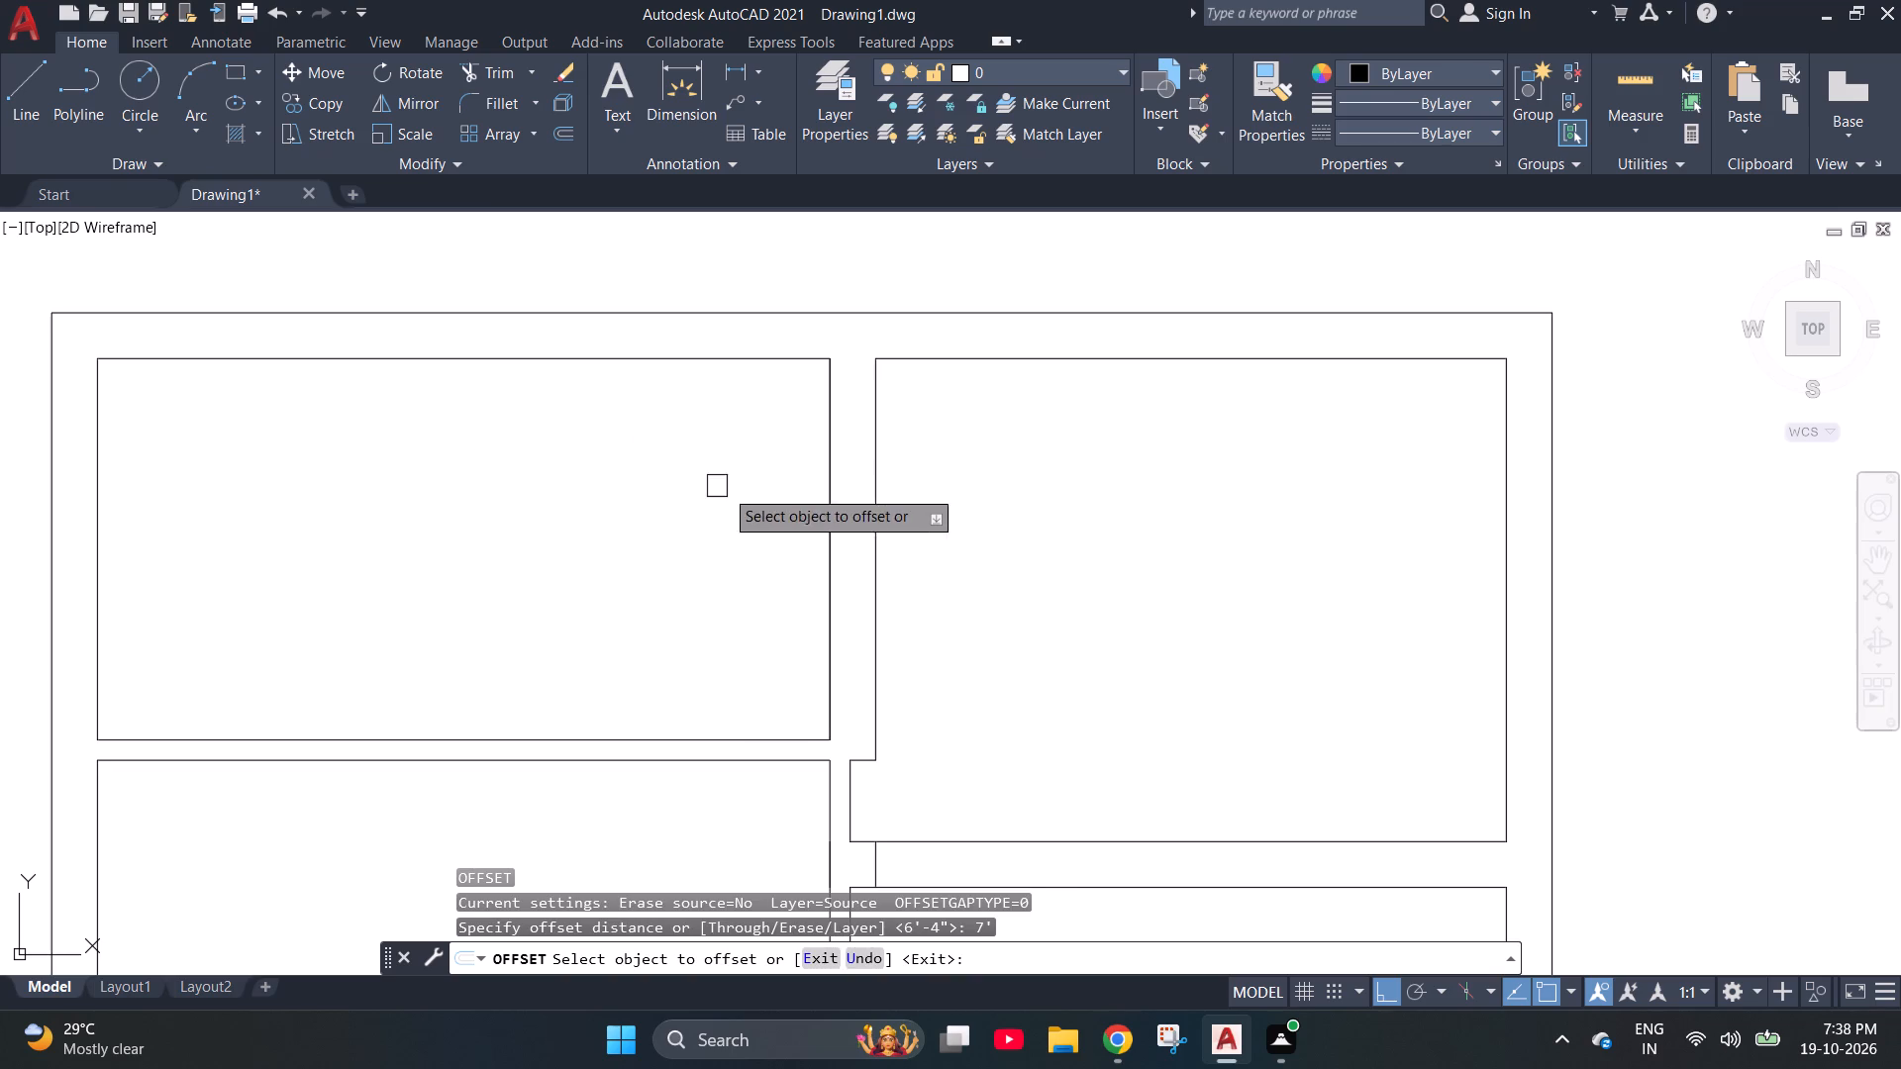
pyautogui.moveTo(828, 480); pyautogui.dragTo(806, 487)
pyautogui.click(659, 541)
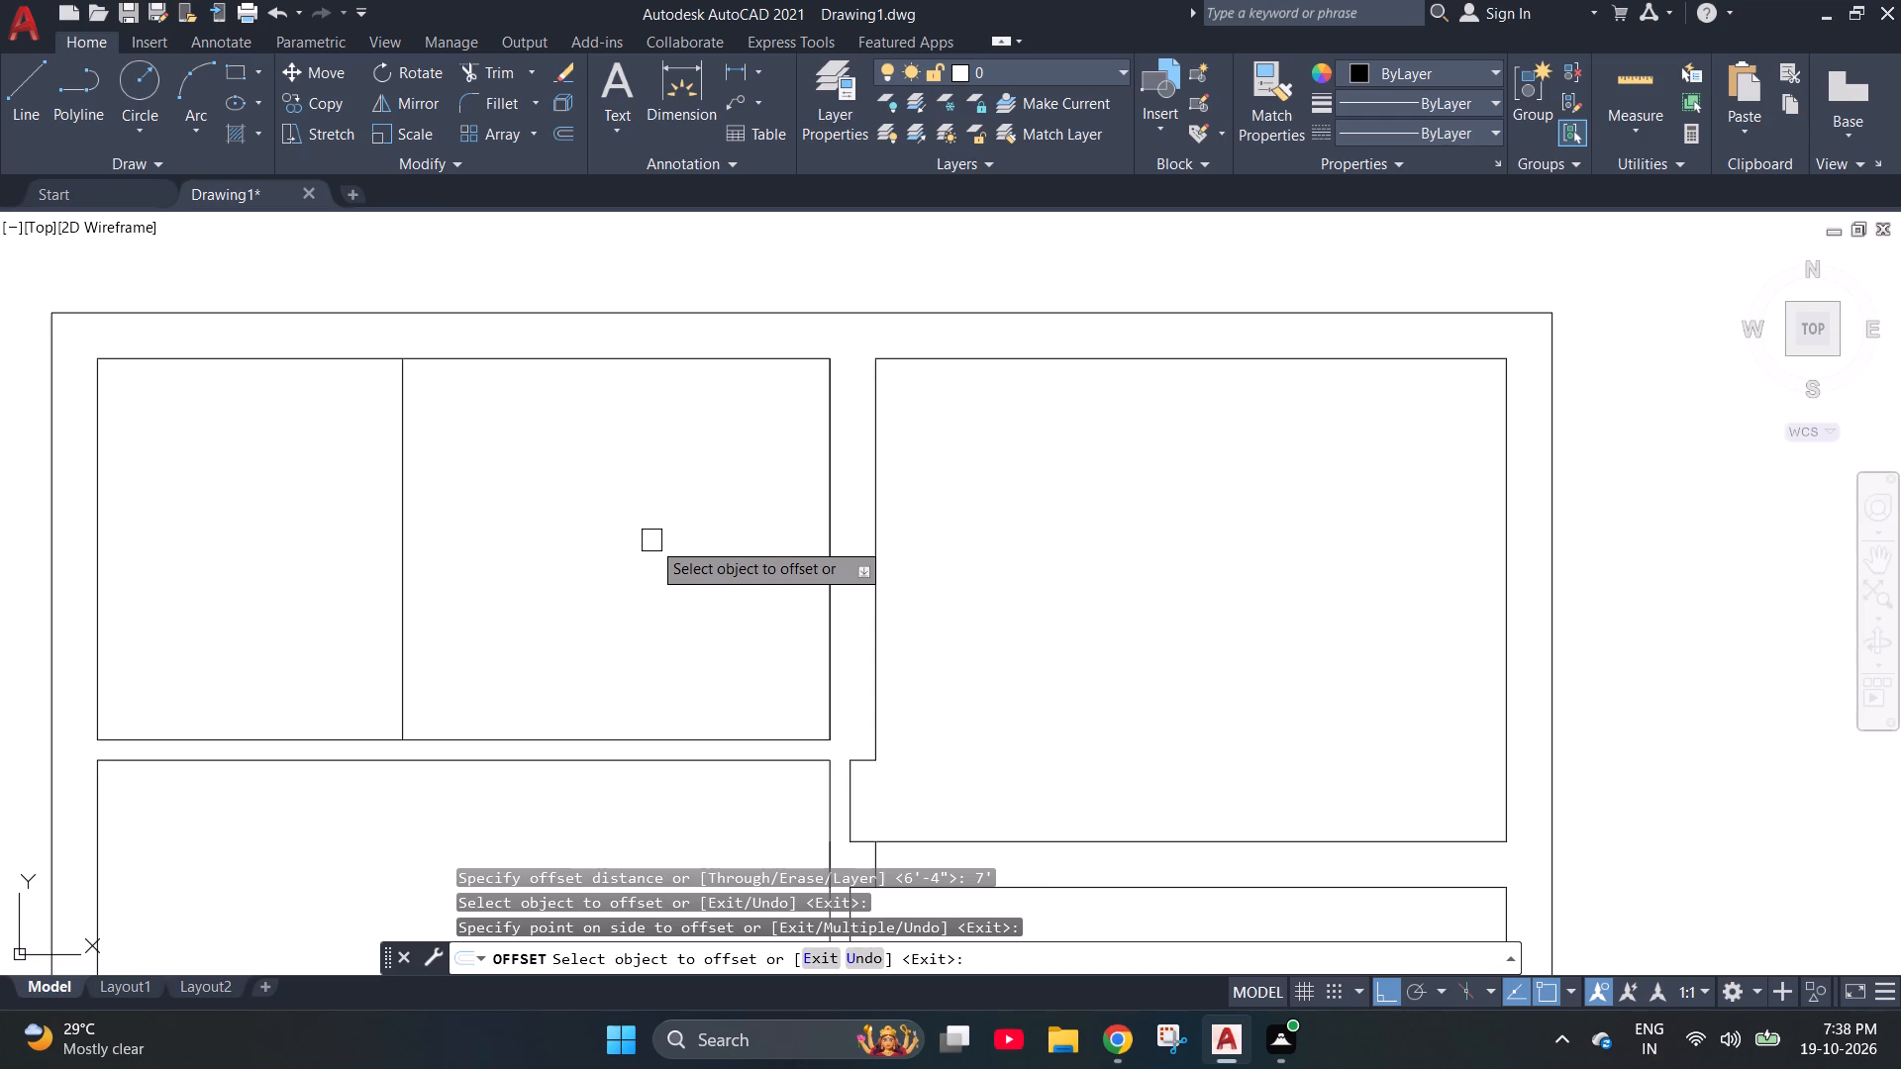
pyautogui.press('Escape')
# Offset the upper-left room's left inner wall line 4'8" to the right, into the room.
pyautogui.press('o')
pyautogui.press('Return')
pyautogui.write('4\'8"')
pyautogui.press('Return')
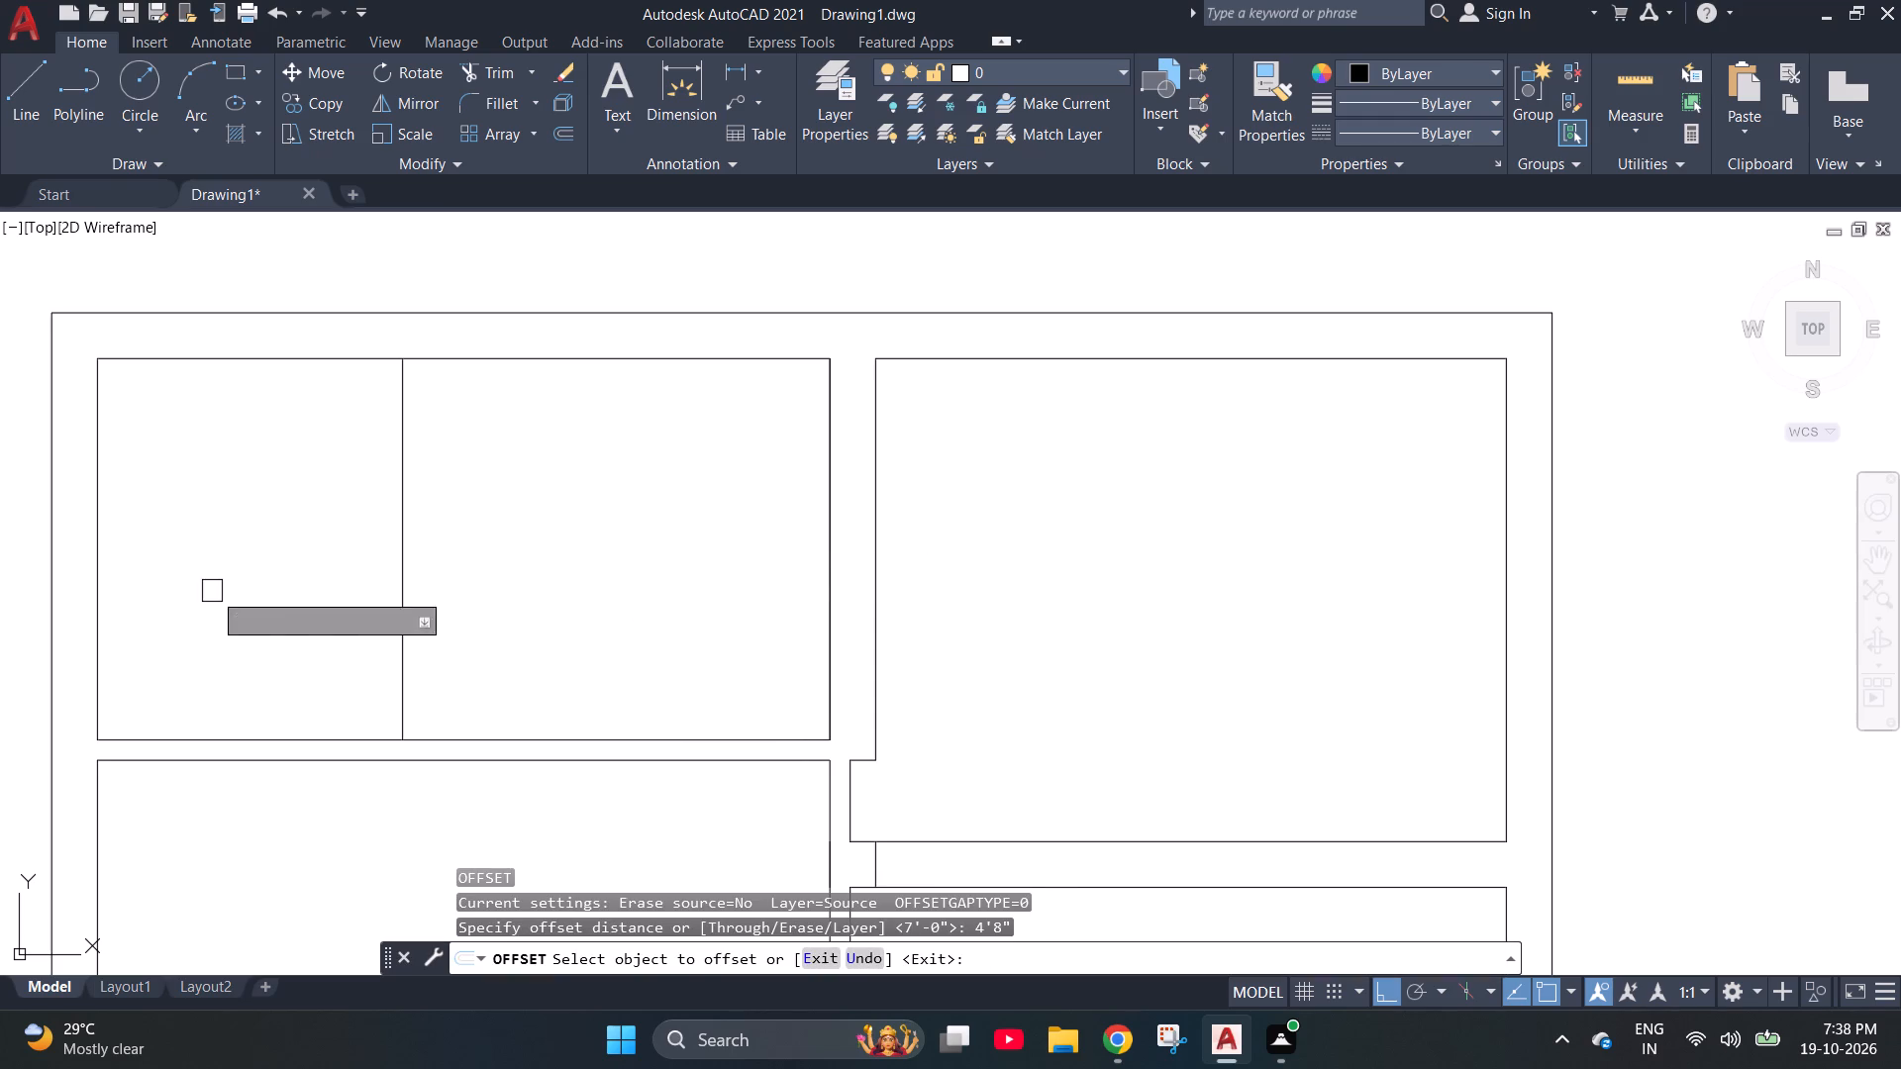
pyautogui.moveTo(101, 578); pyautogui.dragTo(141, 578)
pyautogui.click(359, 578)
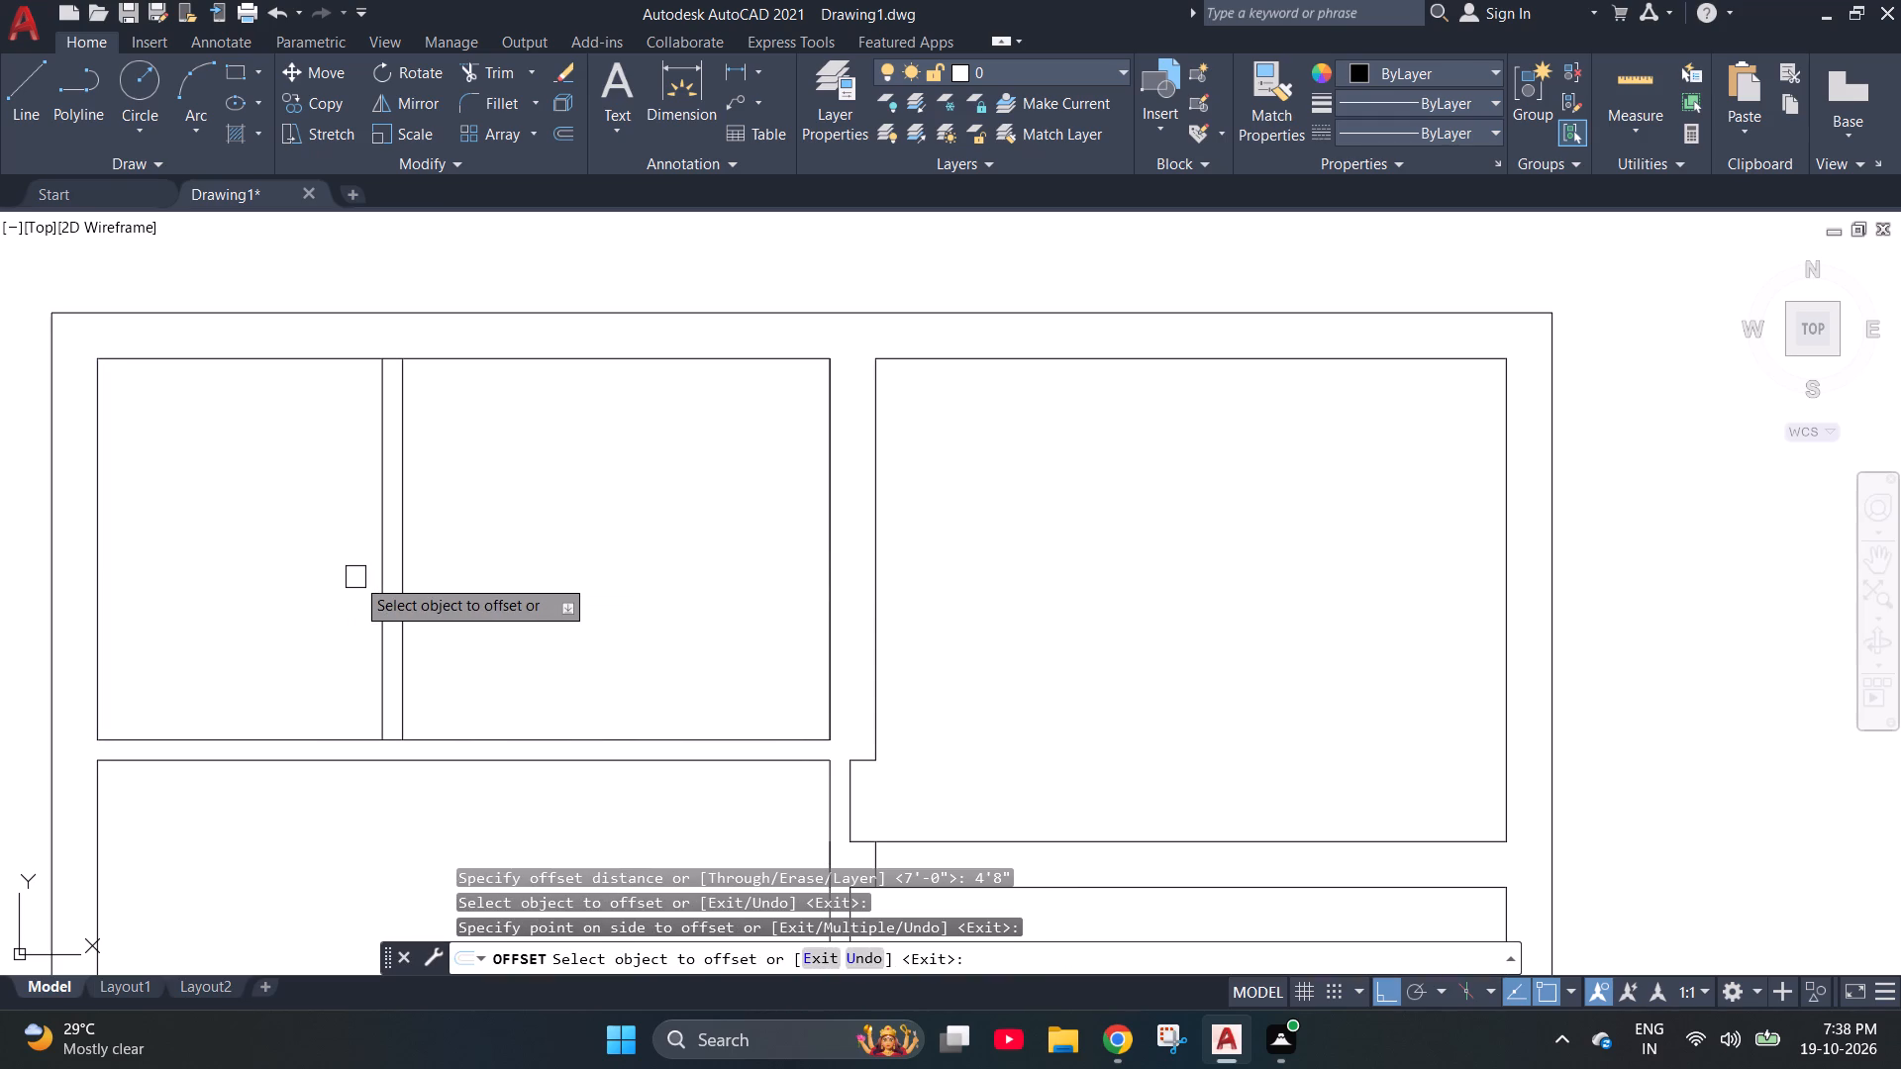
pyautogui.press('Escape')
pyautogui.press('Escape')
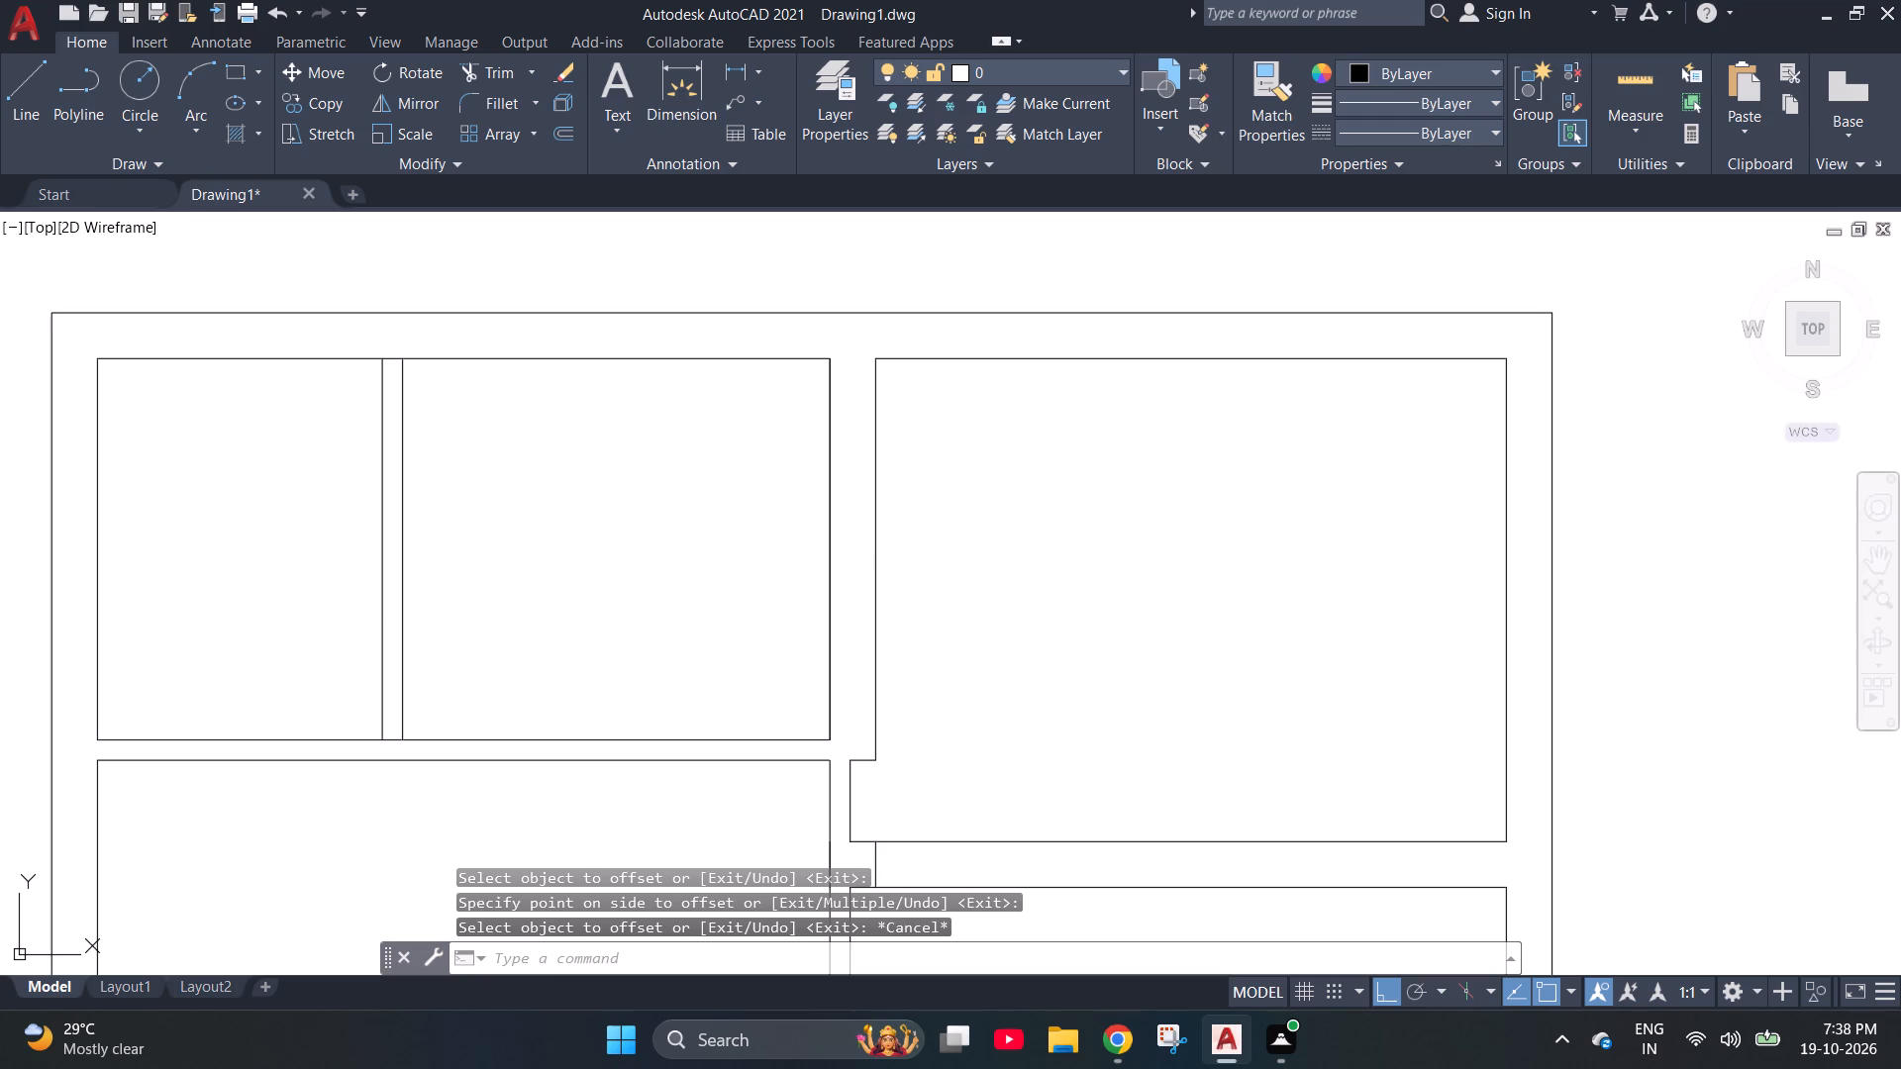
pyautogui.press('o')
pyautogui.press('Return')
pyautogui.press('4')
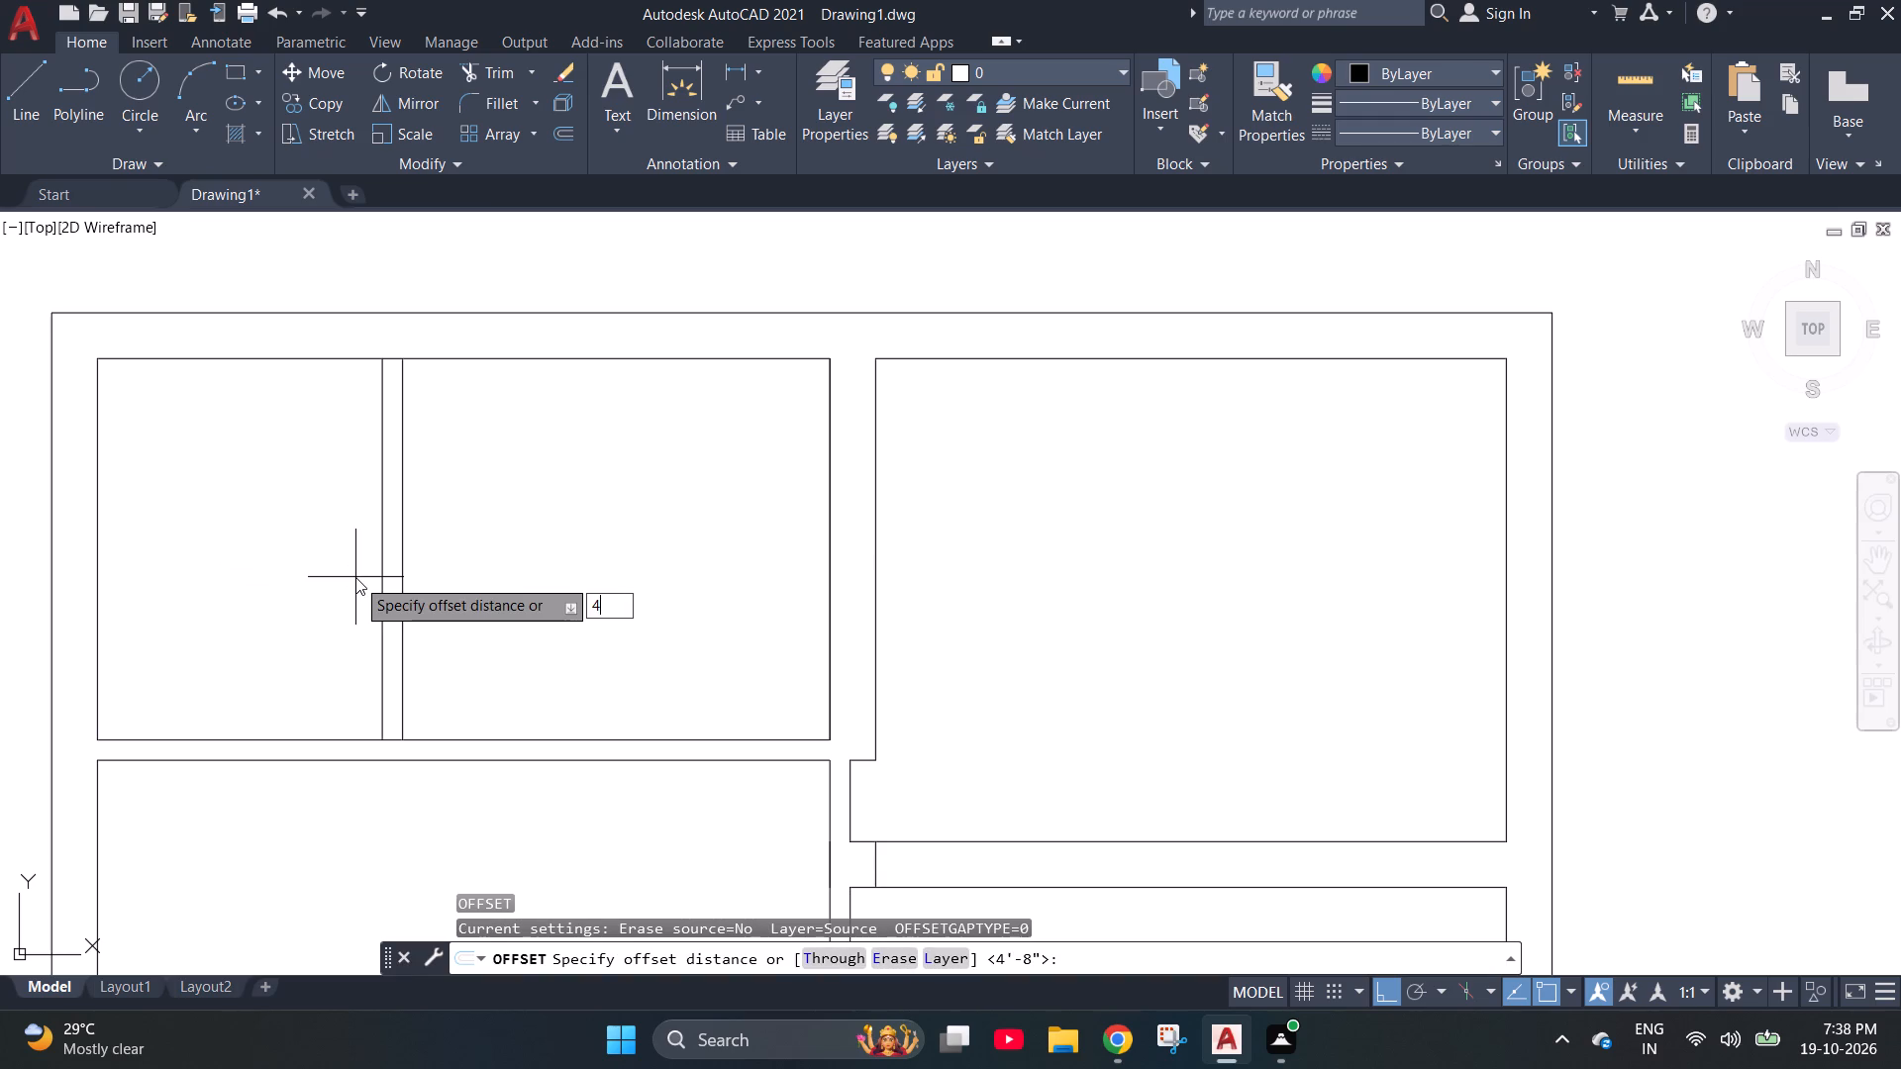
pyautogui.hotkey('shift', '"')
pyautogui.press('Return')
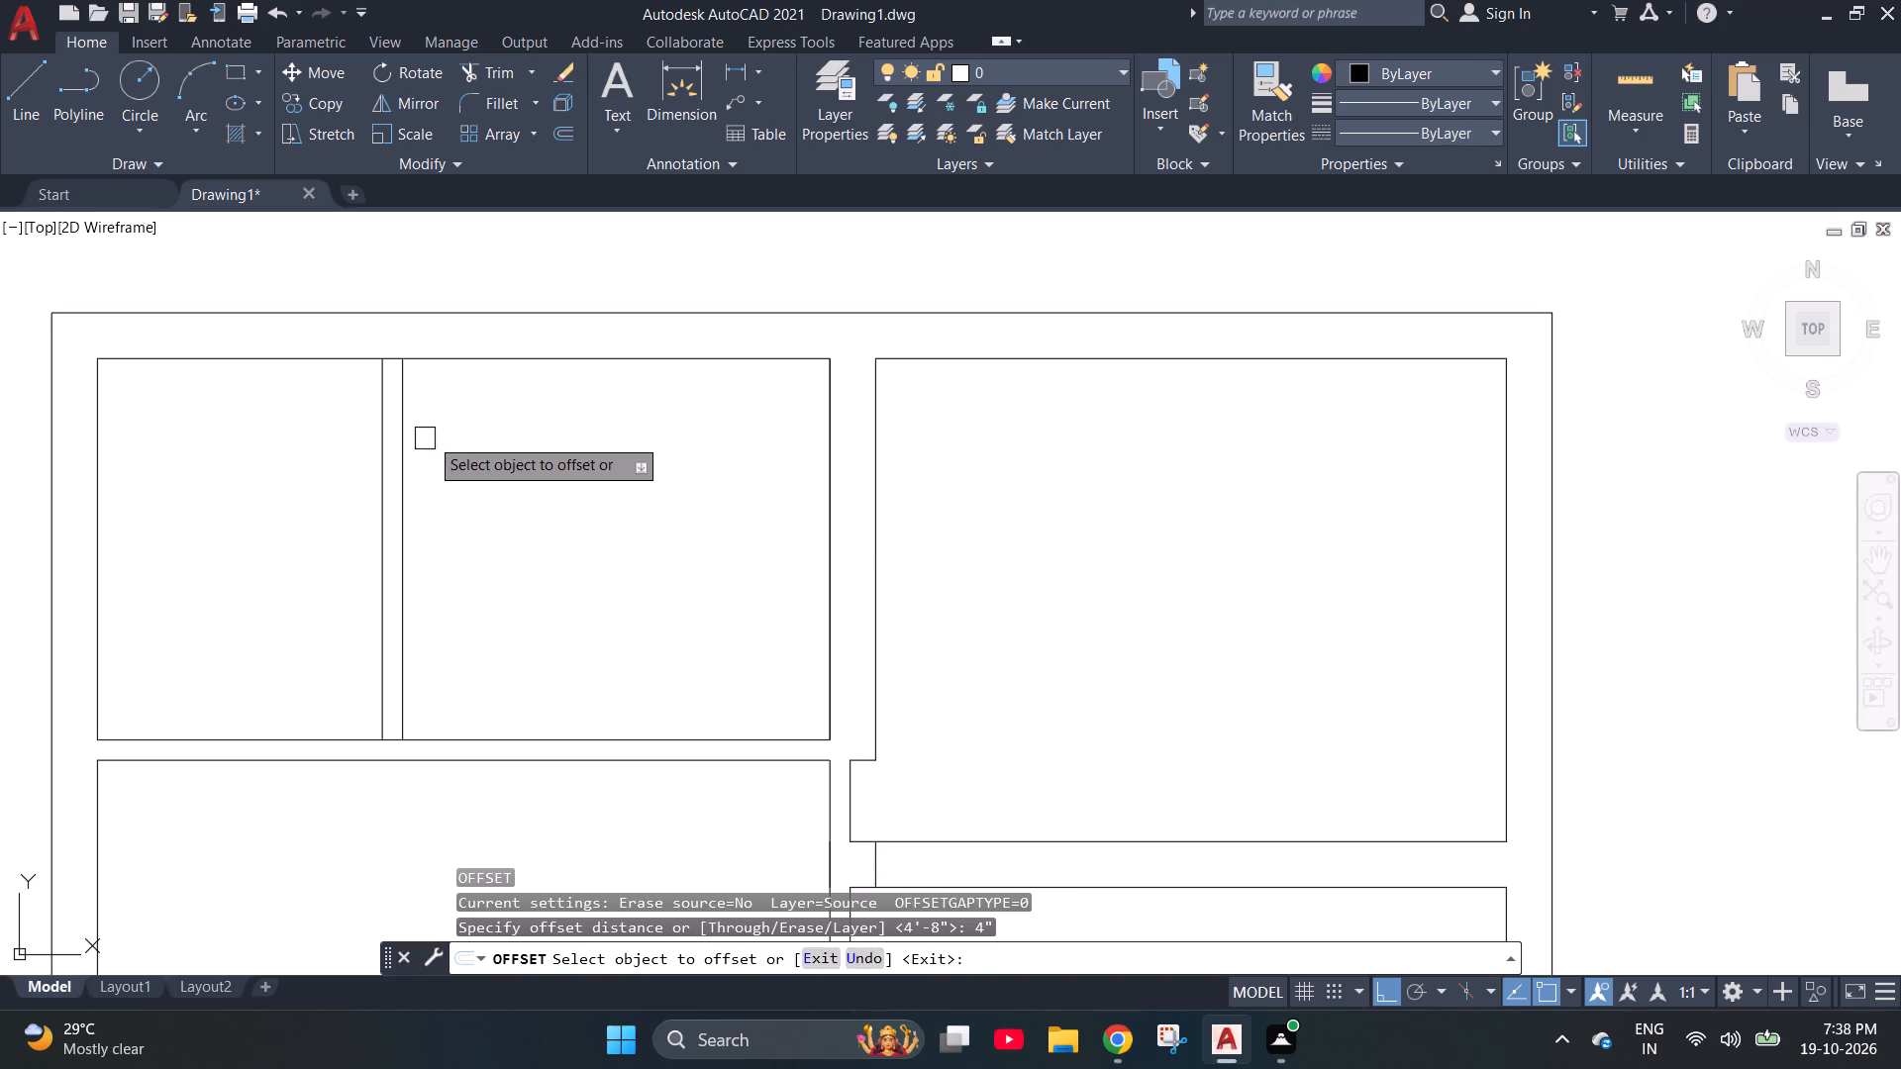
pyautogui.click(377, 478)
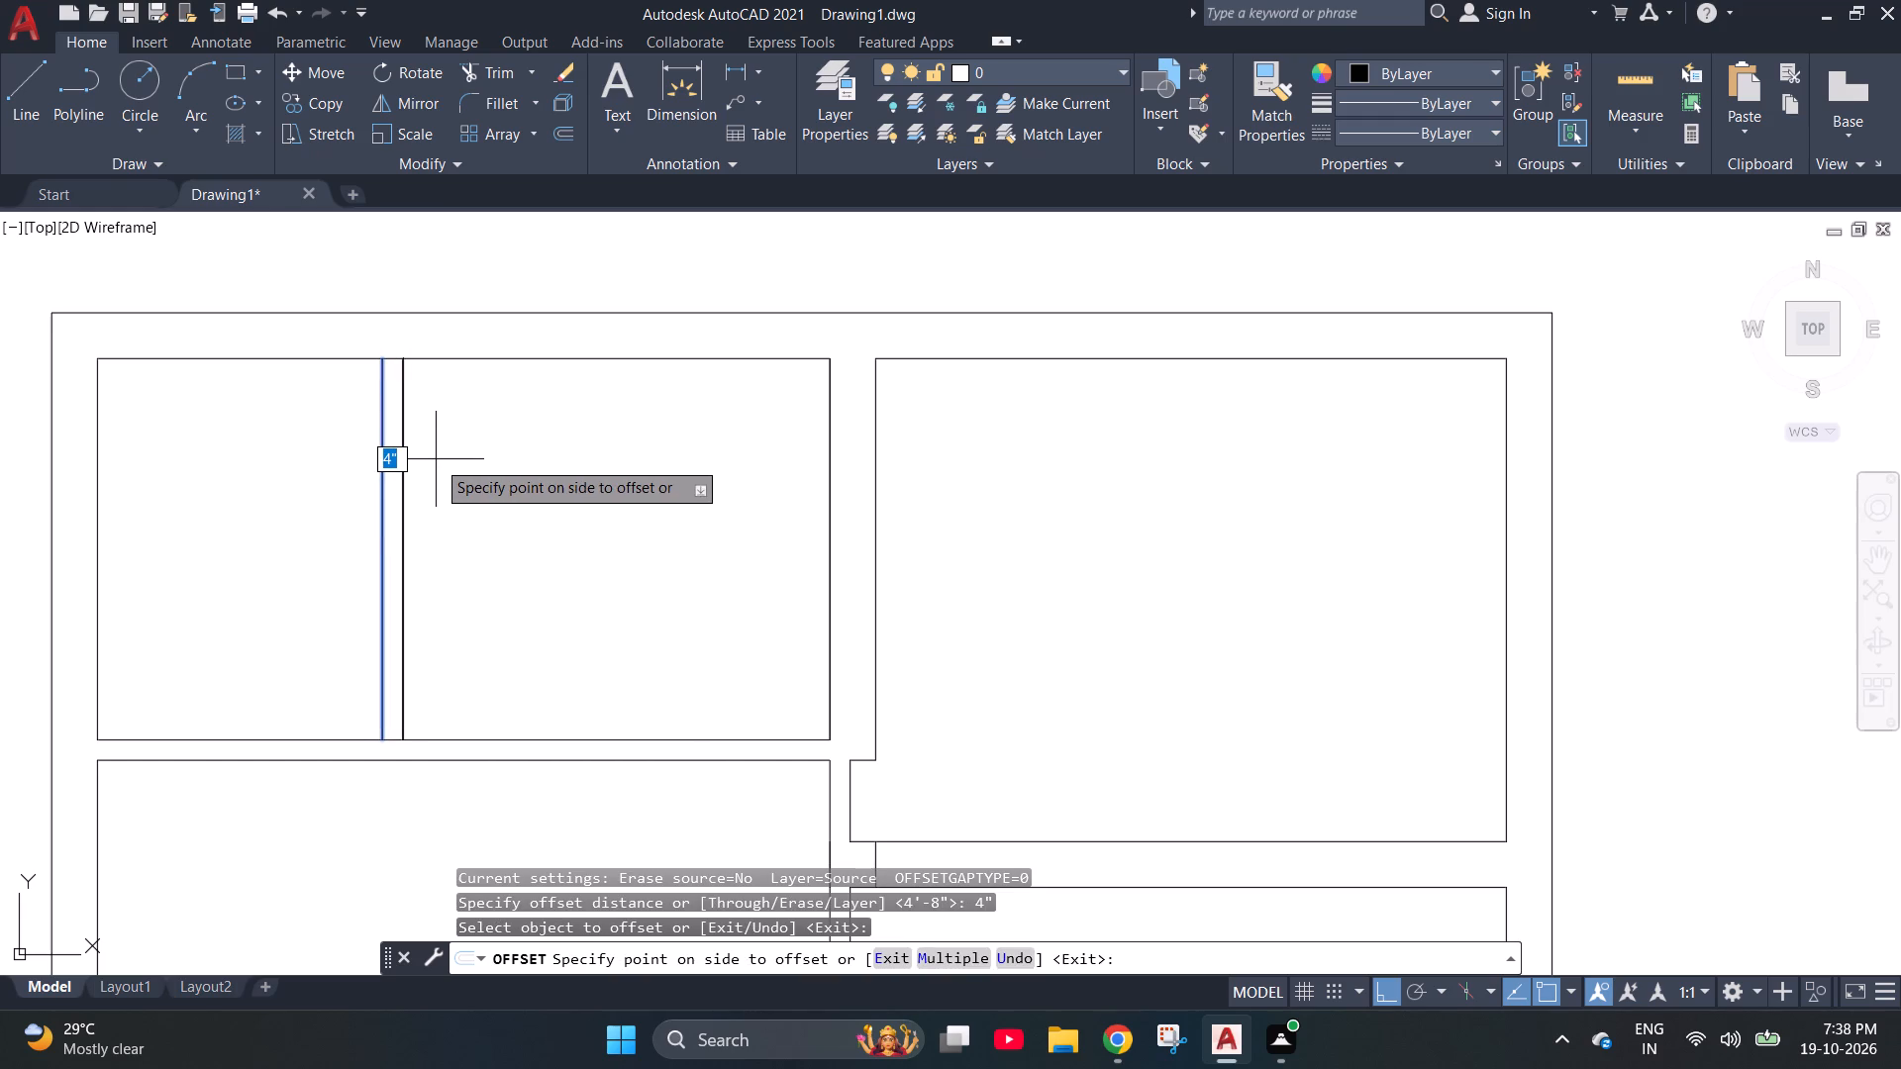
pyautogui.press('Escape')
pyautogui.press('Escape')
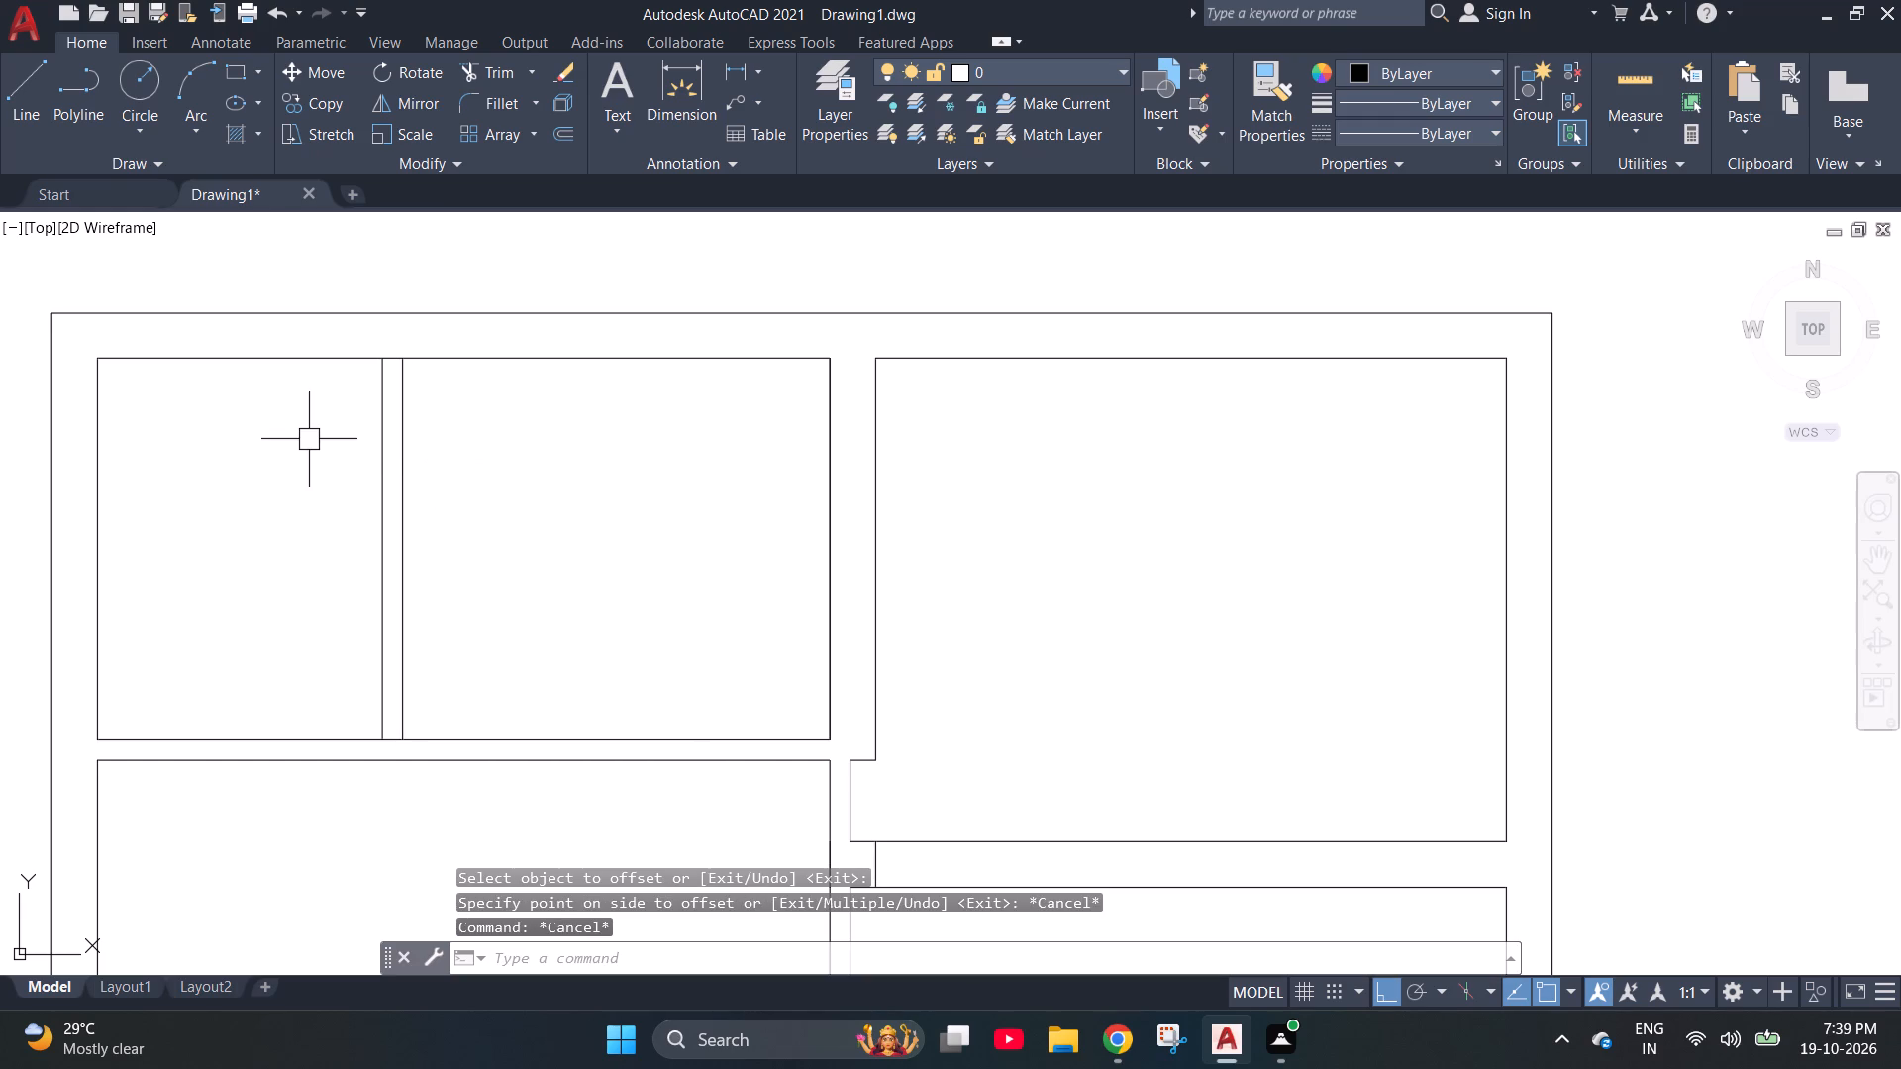
# Offset the large middle room's left inner wall line 3' into the room.
pyautogui.scroll(-1, 568, 734)
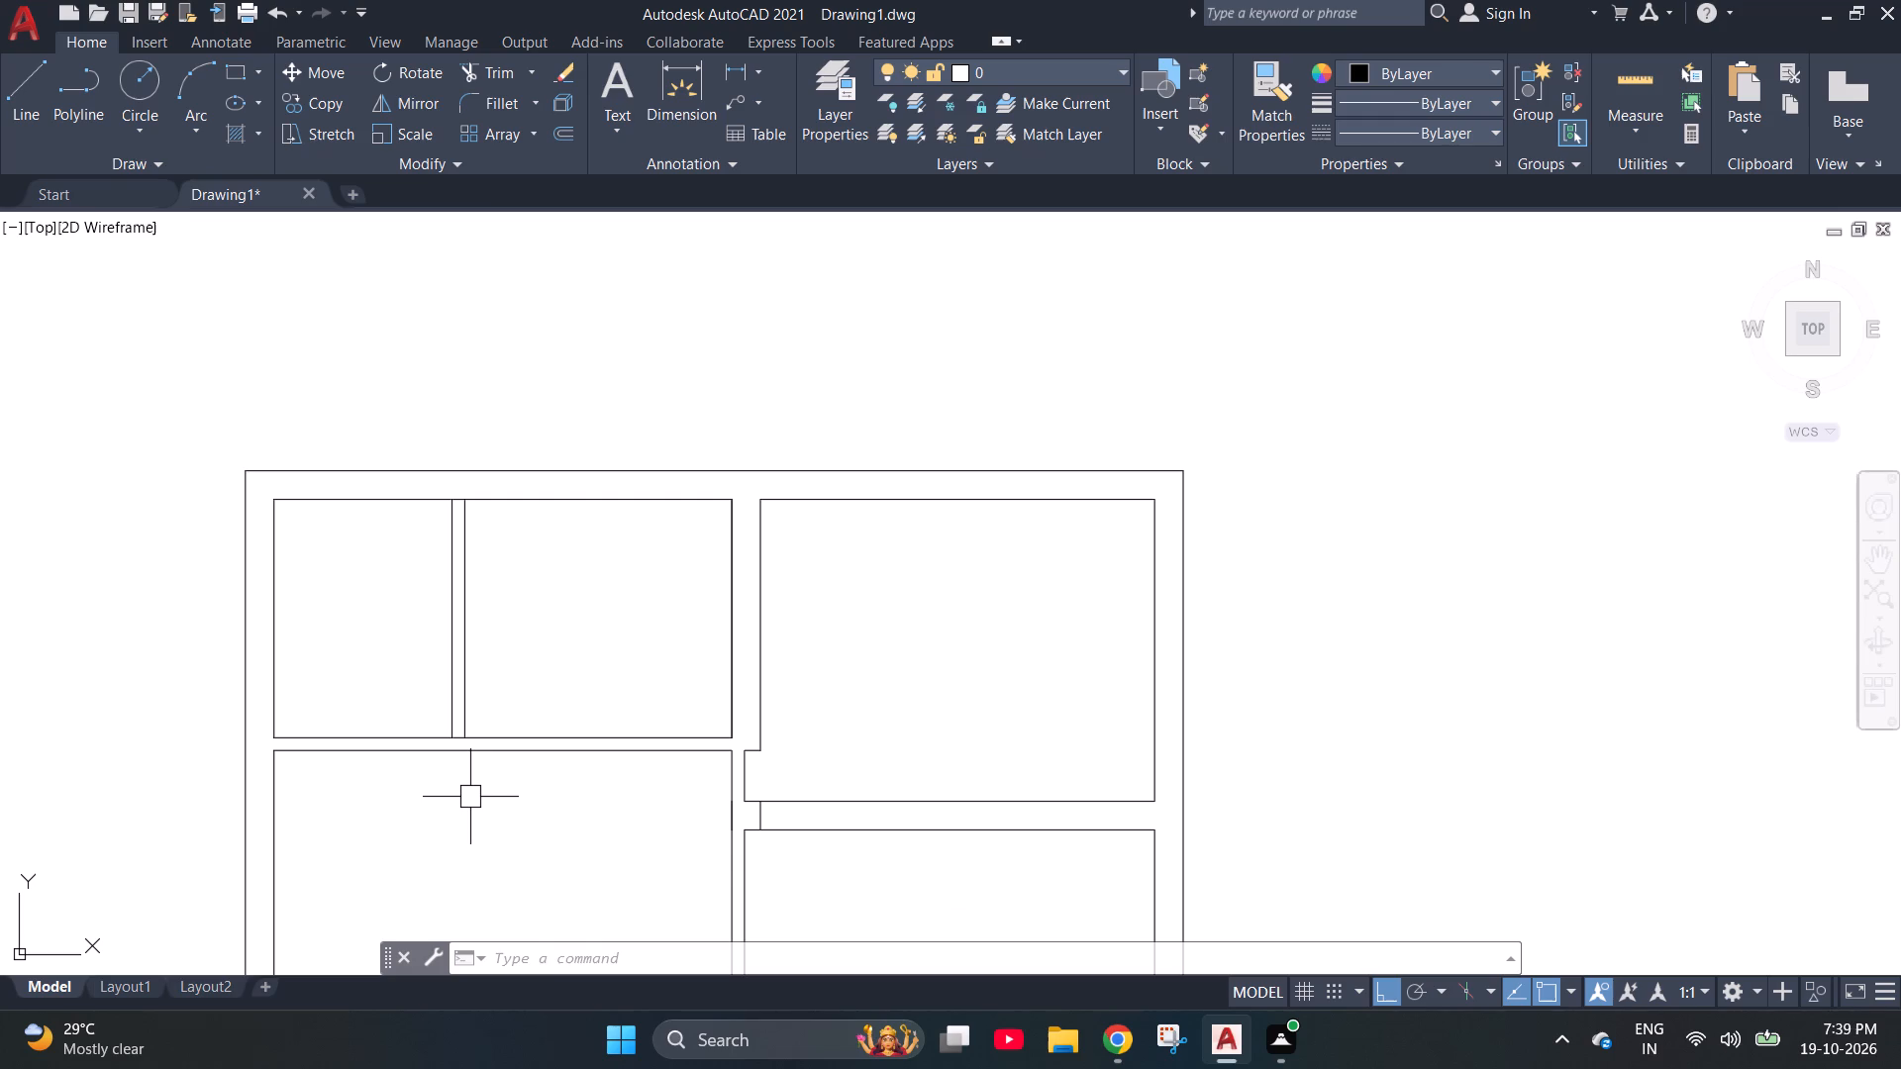
pyautogui.scroll(-4, 558, 743)
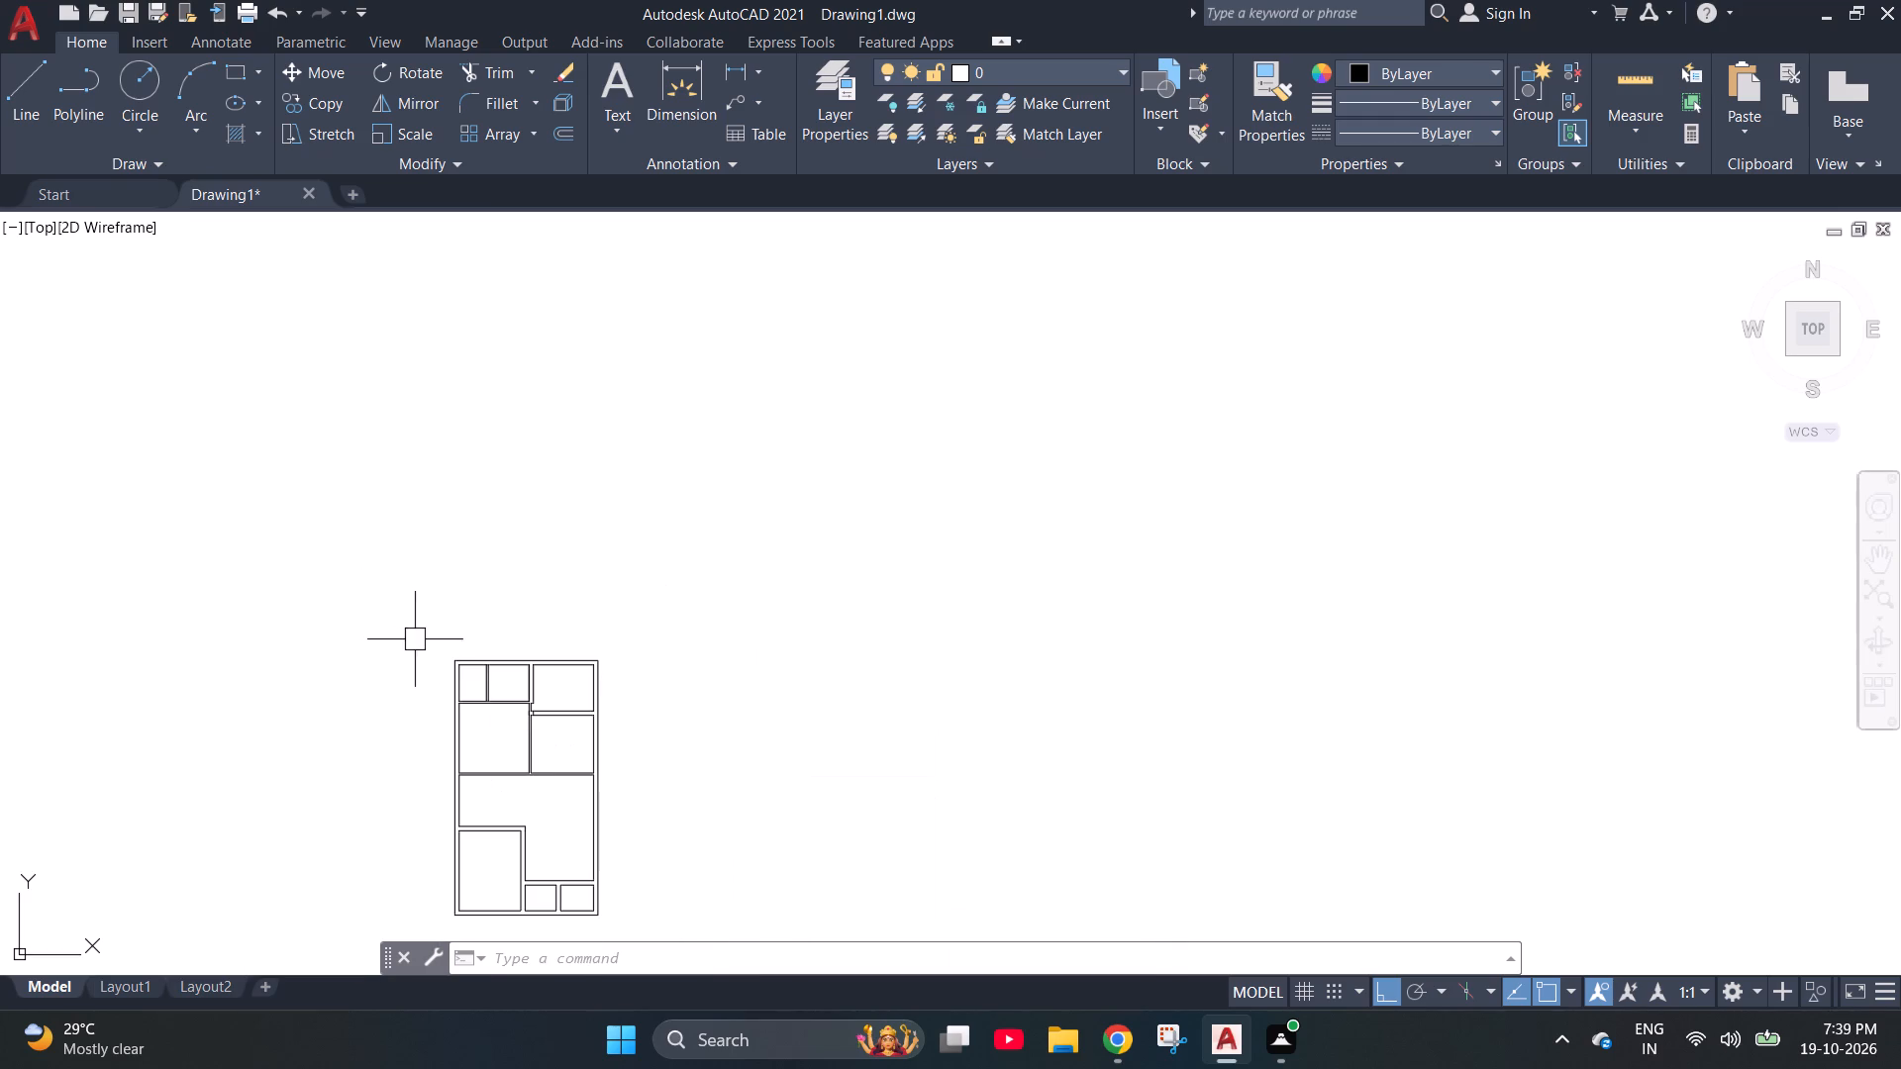
pyautogui.scroll(-1, 434, 641)
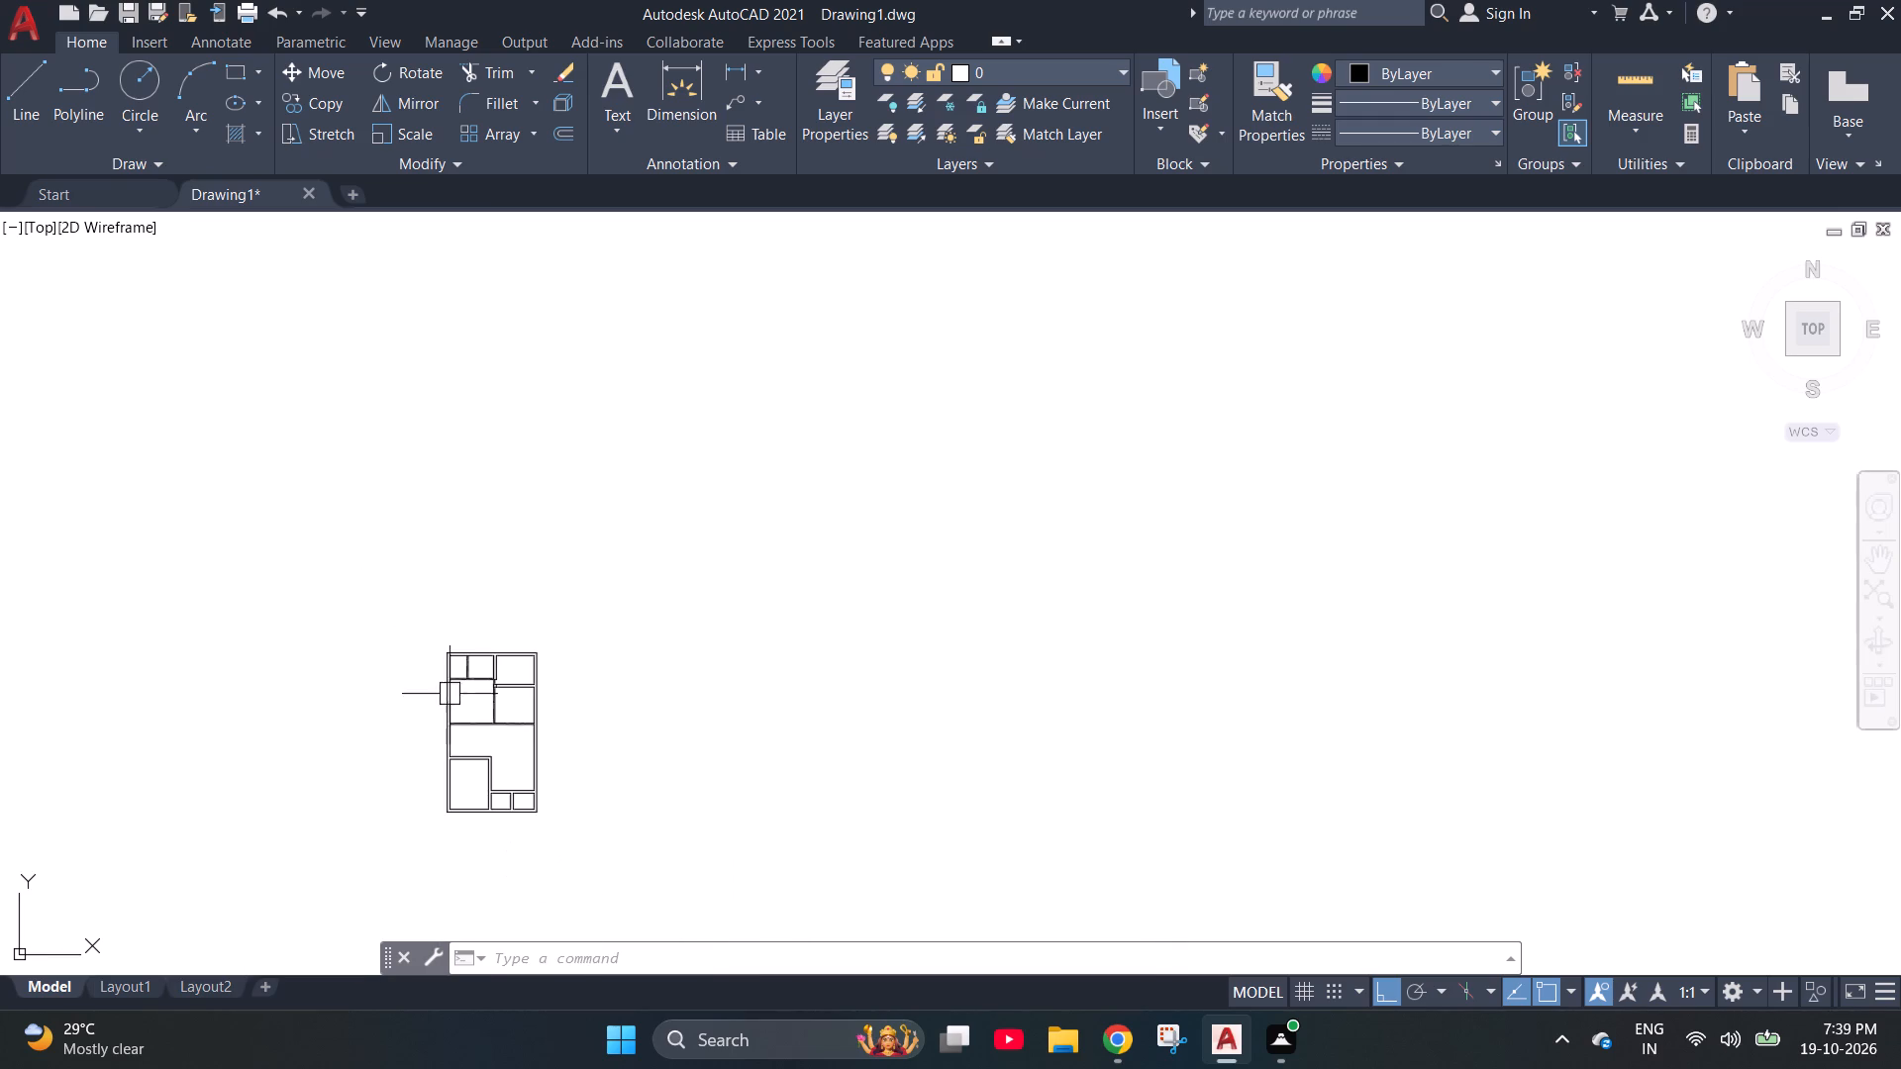
pyautogui.scroll(3, 494, 787)
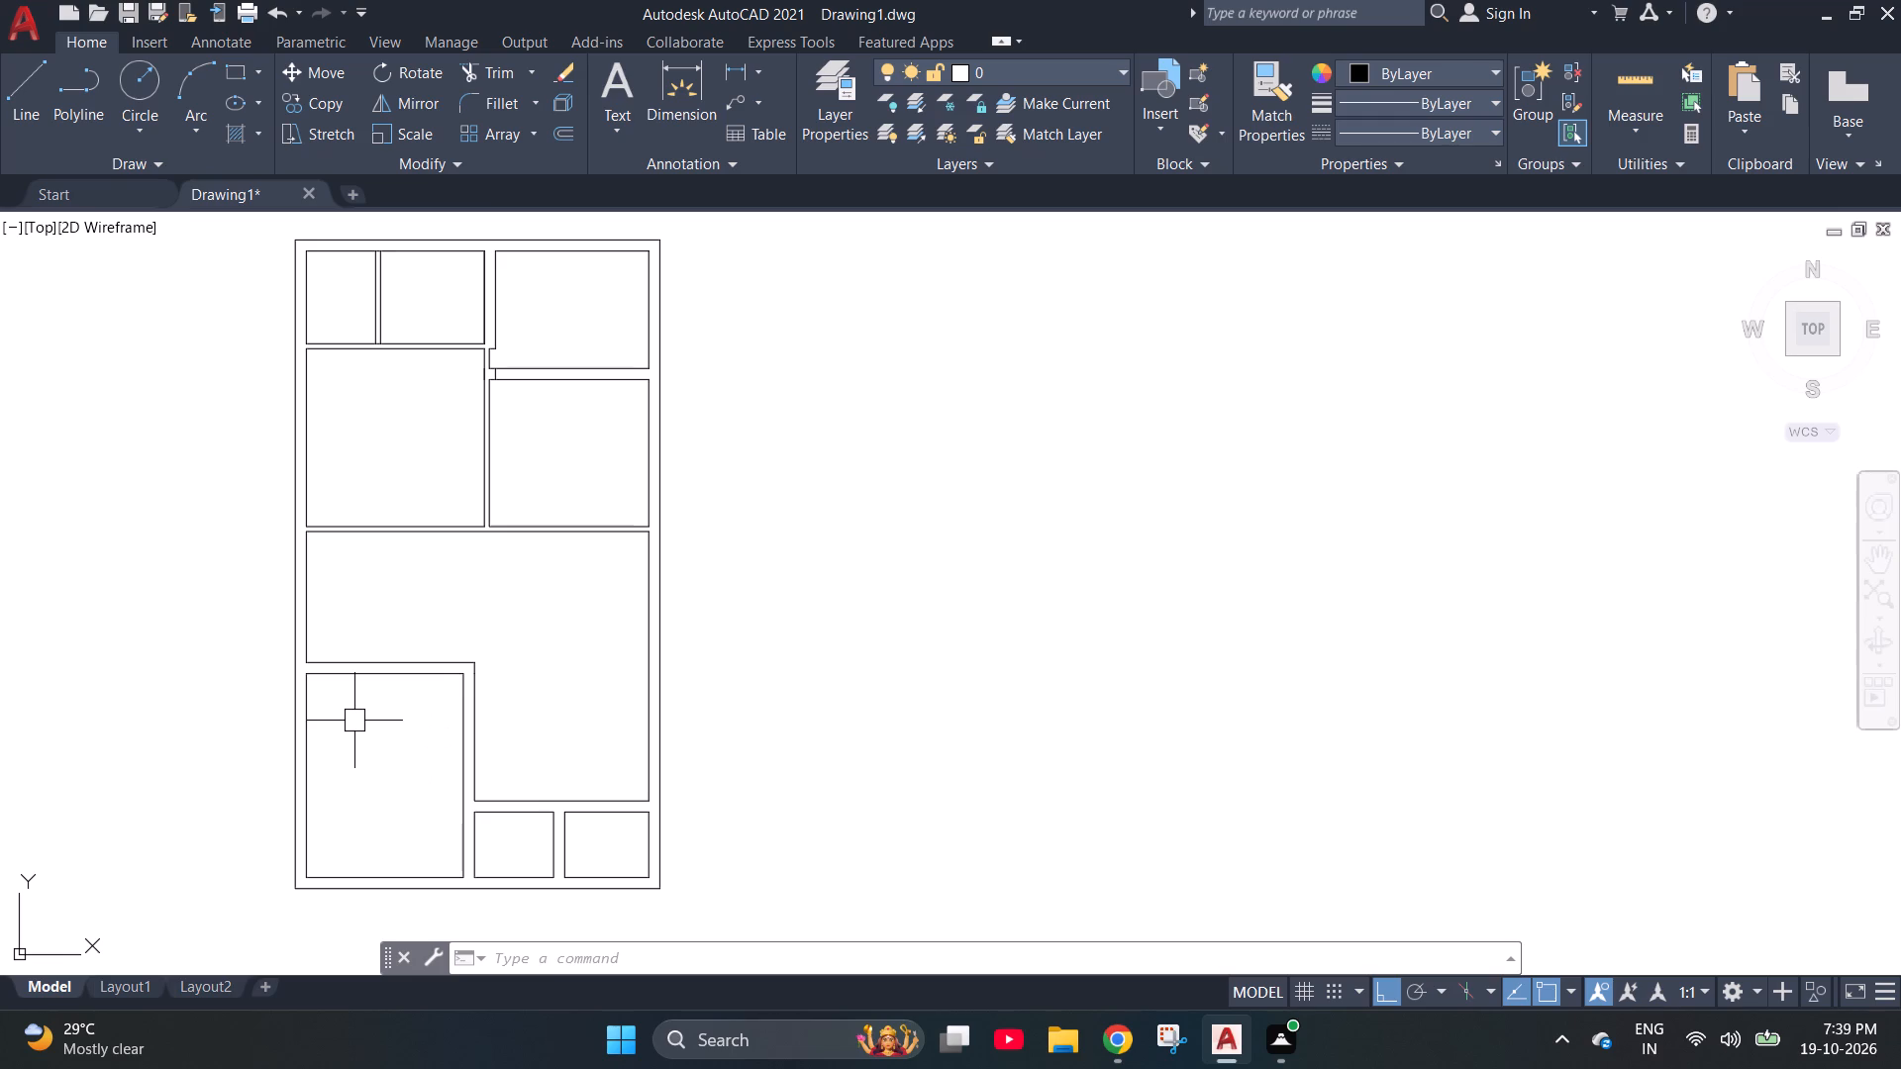
pyautogui.press('Escape')
pyautogui.press('o')
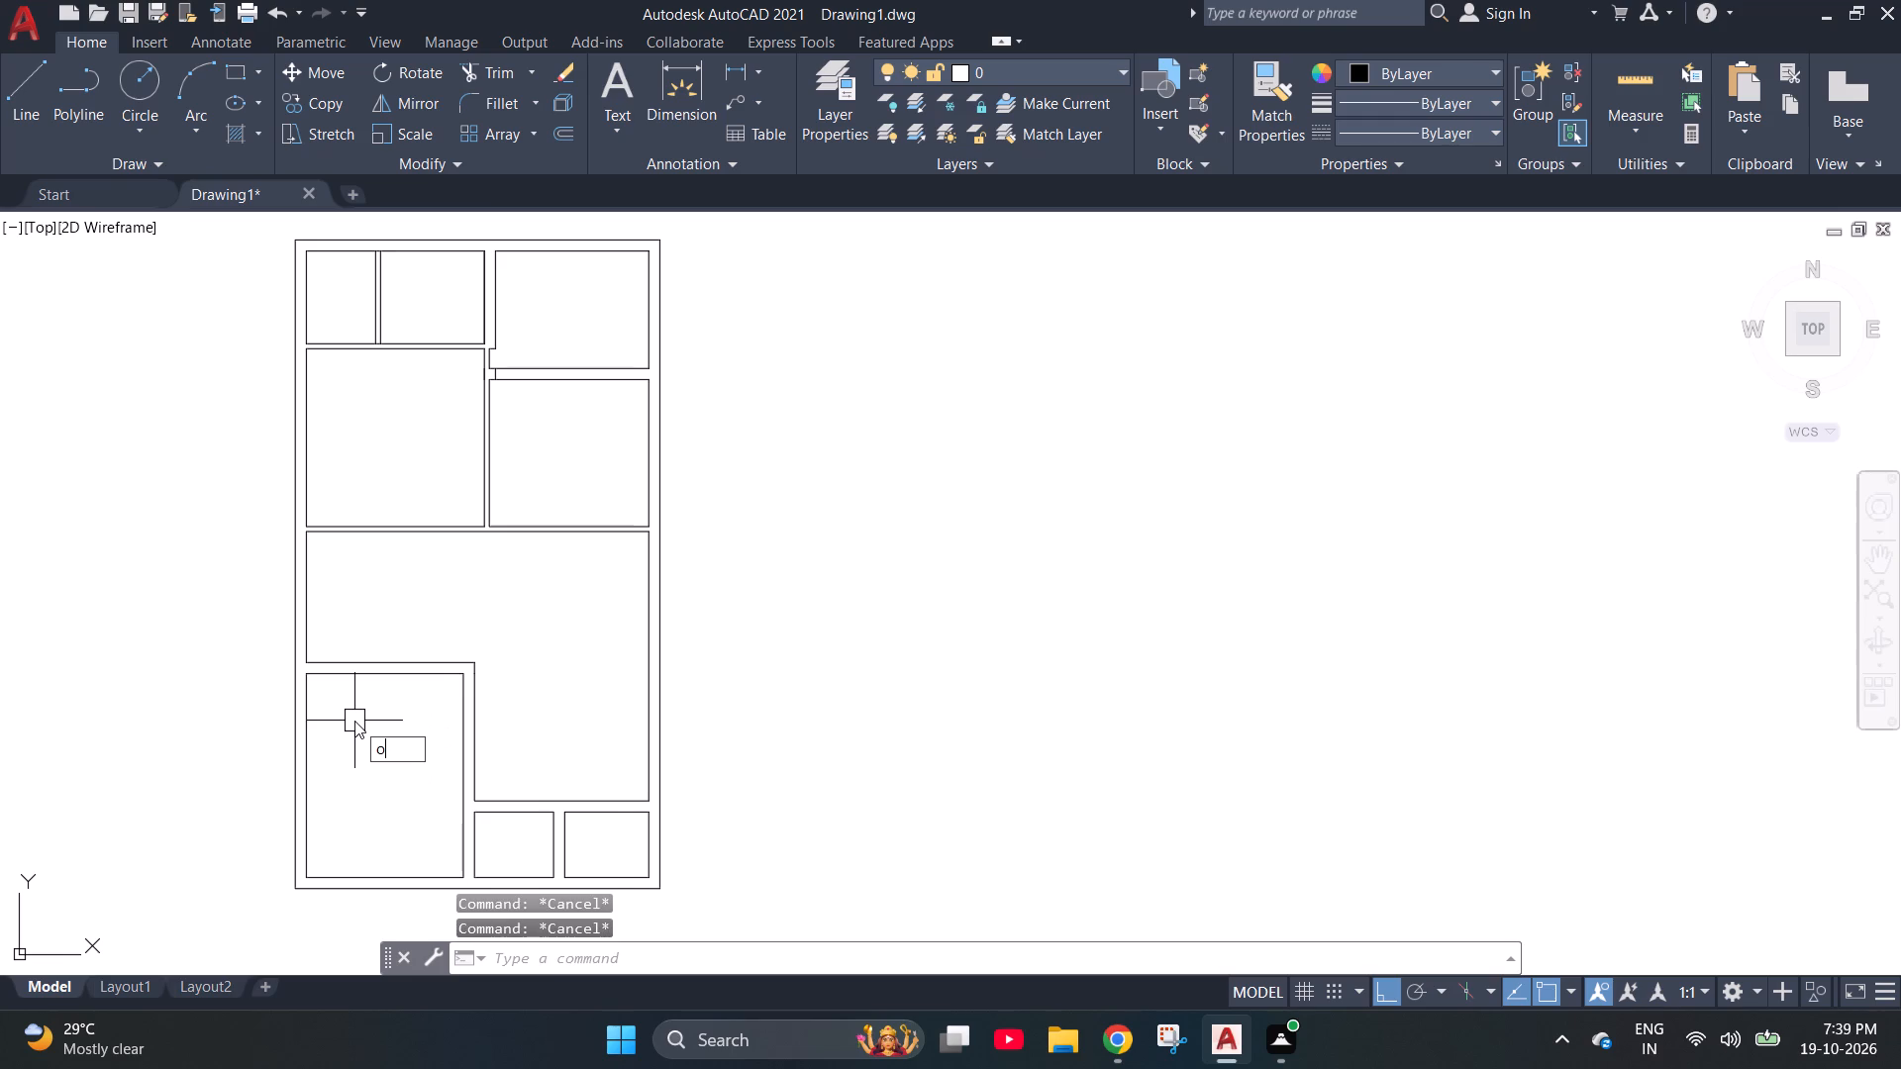
pyautogui.press('Return')
pyautogui.write("3'")
pyautogui.press('Return')
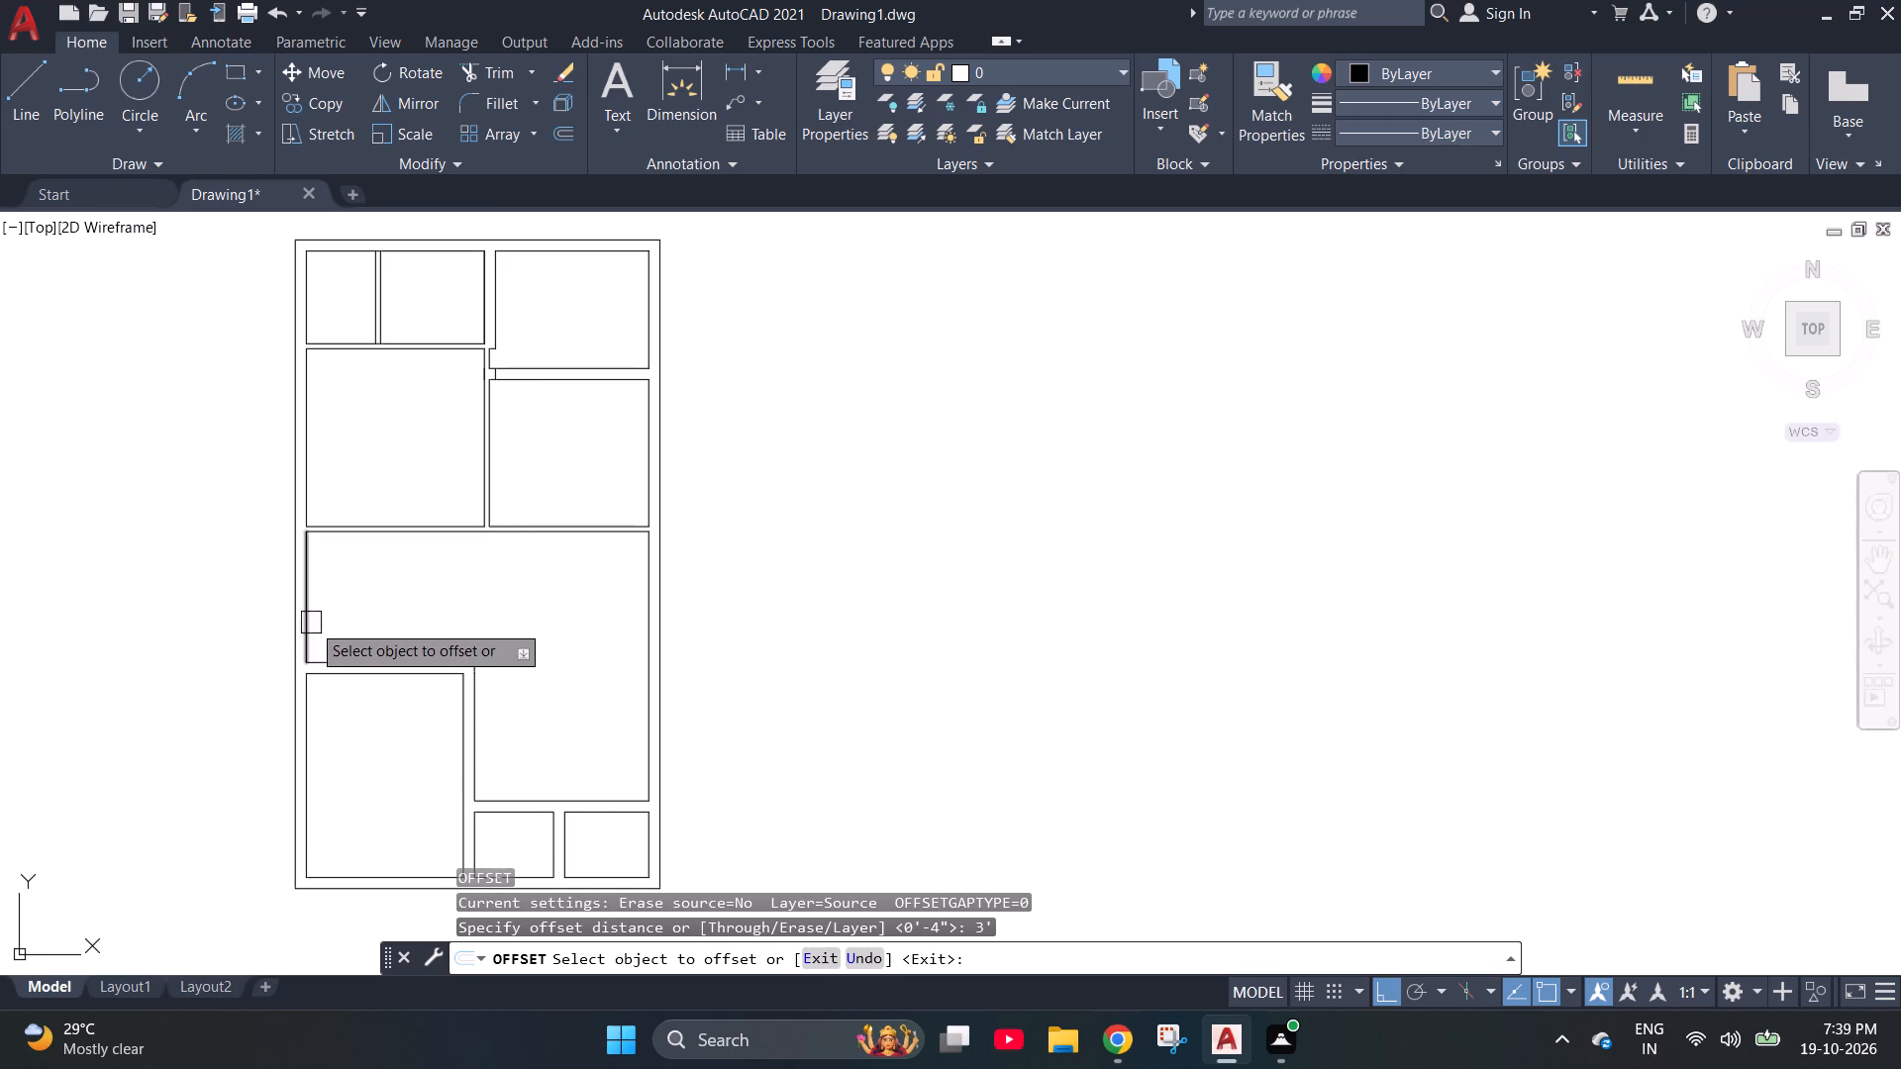
pyautogui.moveTo(311, 622); pyautogui.dragTo(336, 618)
pyautogui.click(461, 615)
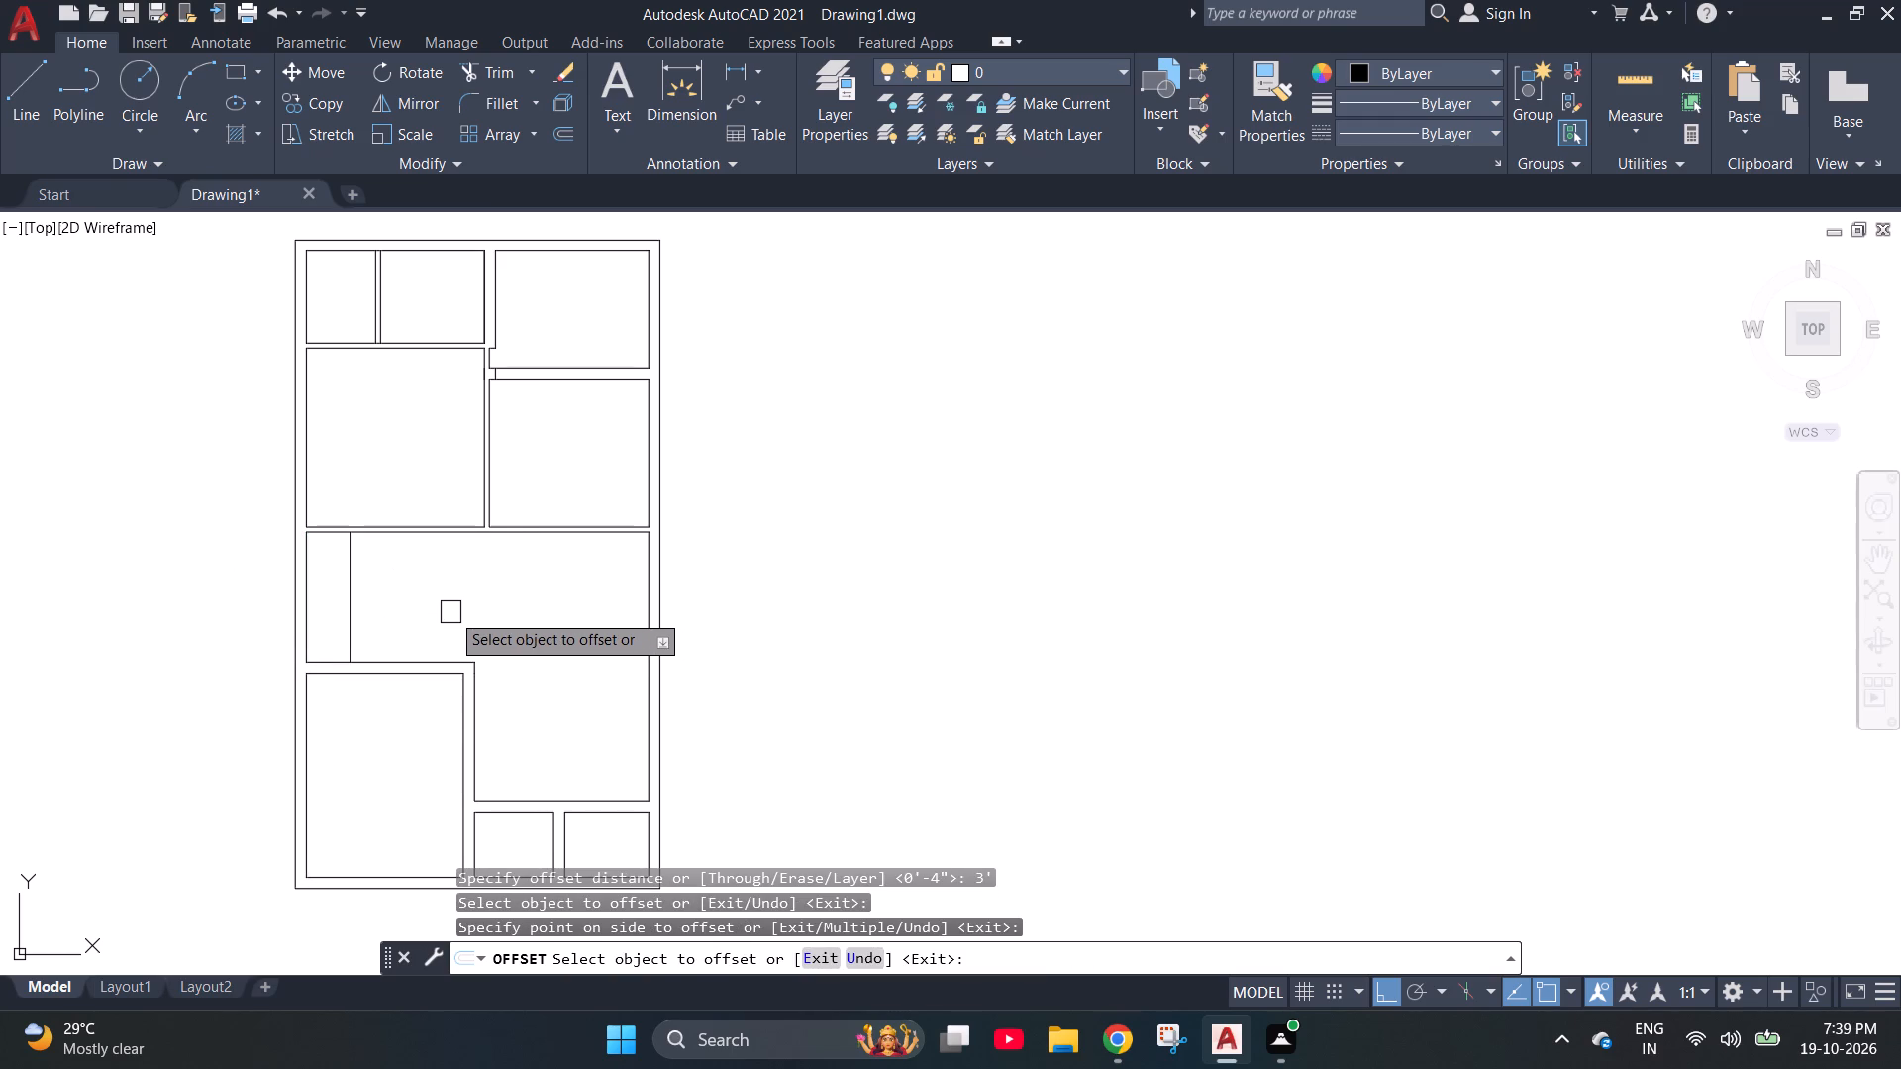
# Offset the large middle room's lower-left horizontal wall line 3' upward and its top inner line 3' downward.
pyautogui.click(384, 658)
pyautogui.click(385, 634)
pyautogui.scroll(2, 394, 542)
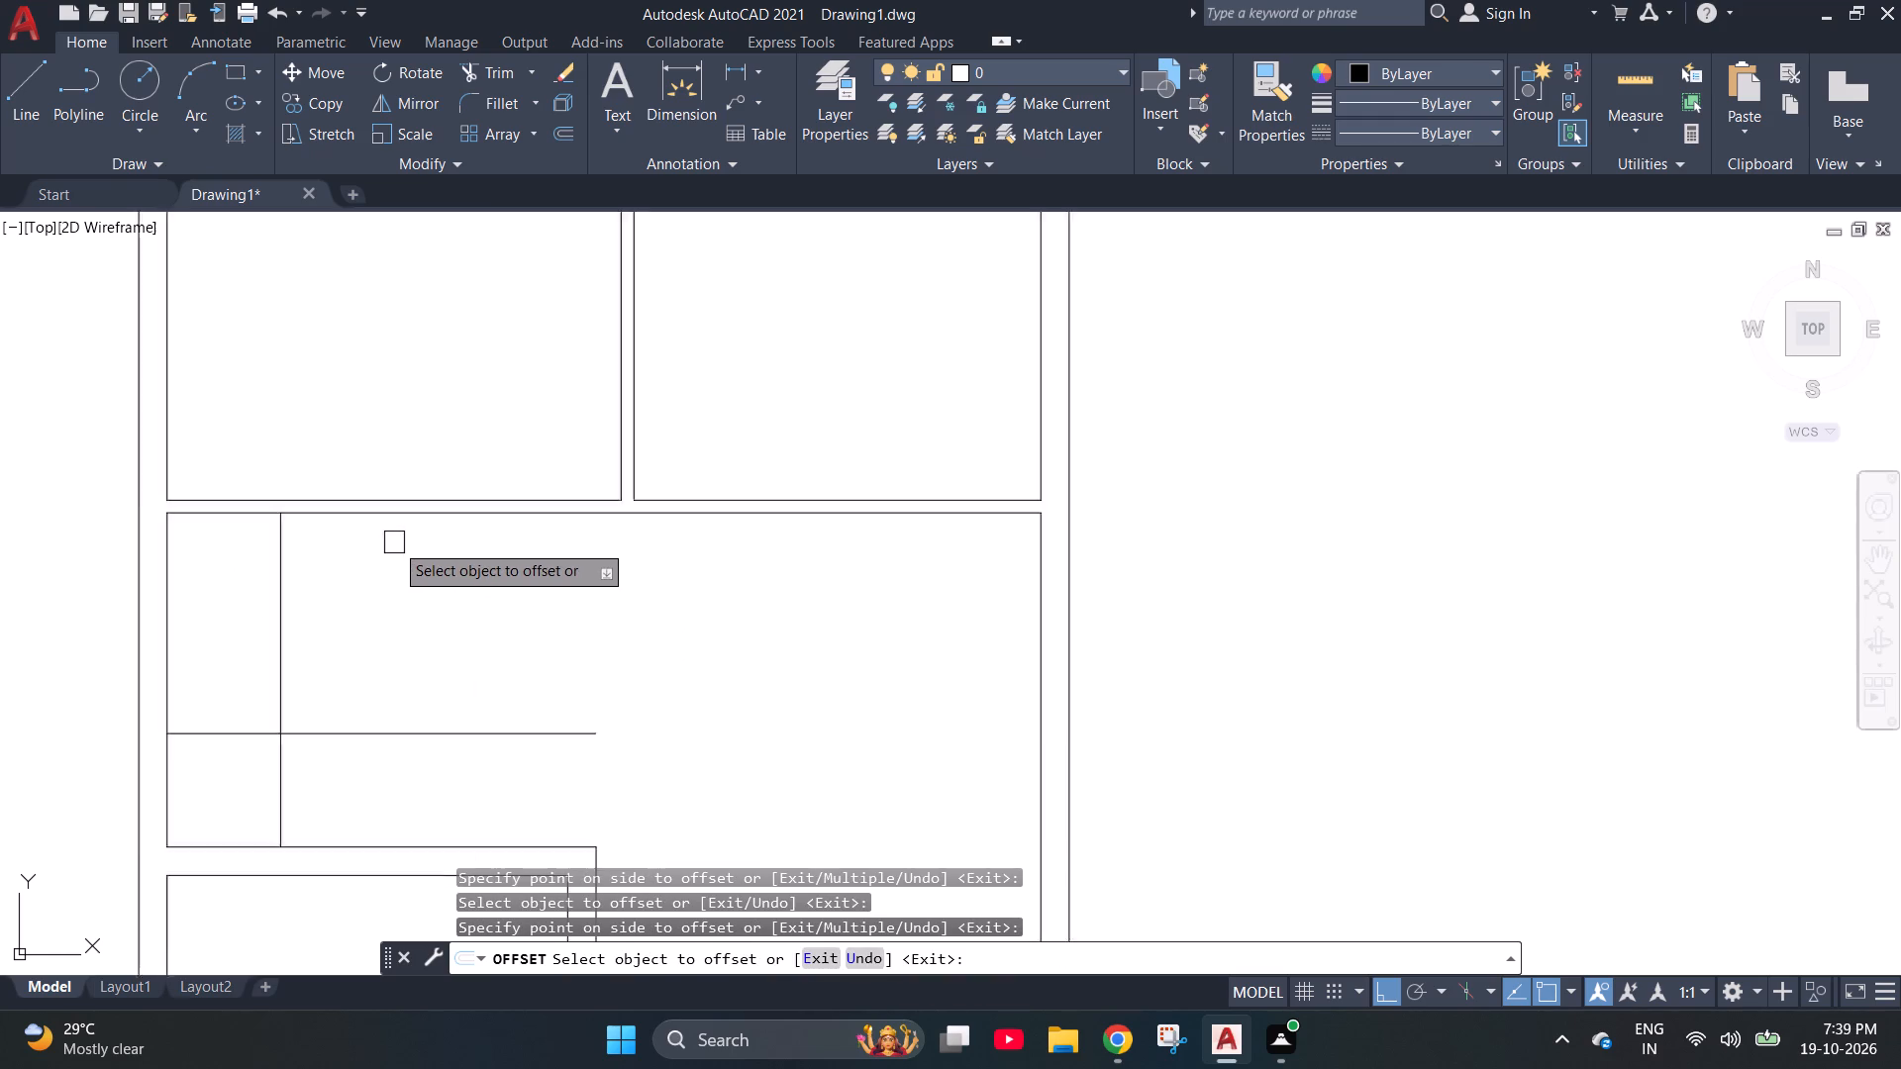
pyautogui.scroll(2, 394, 542)
pyautogui.click(379, 462)
pyautogui.click(386, 595)
pyautogui.scroll(-3, 519, 564)
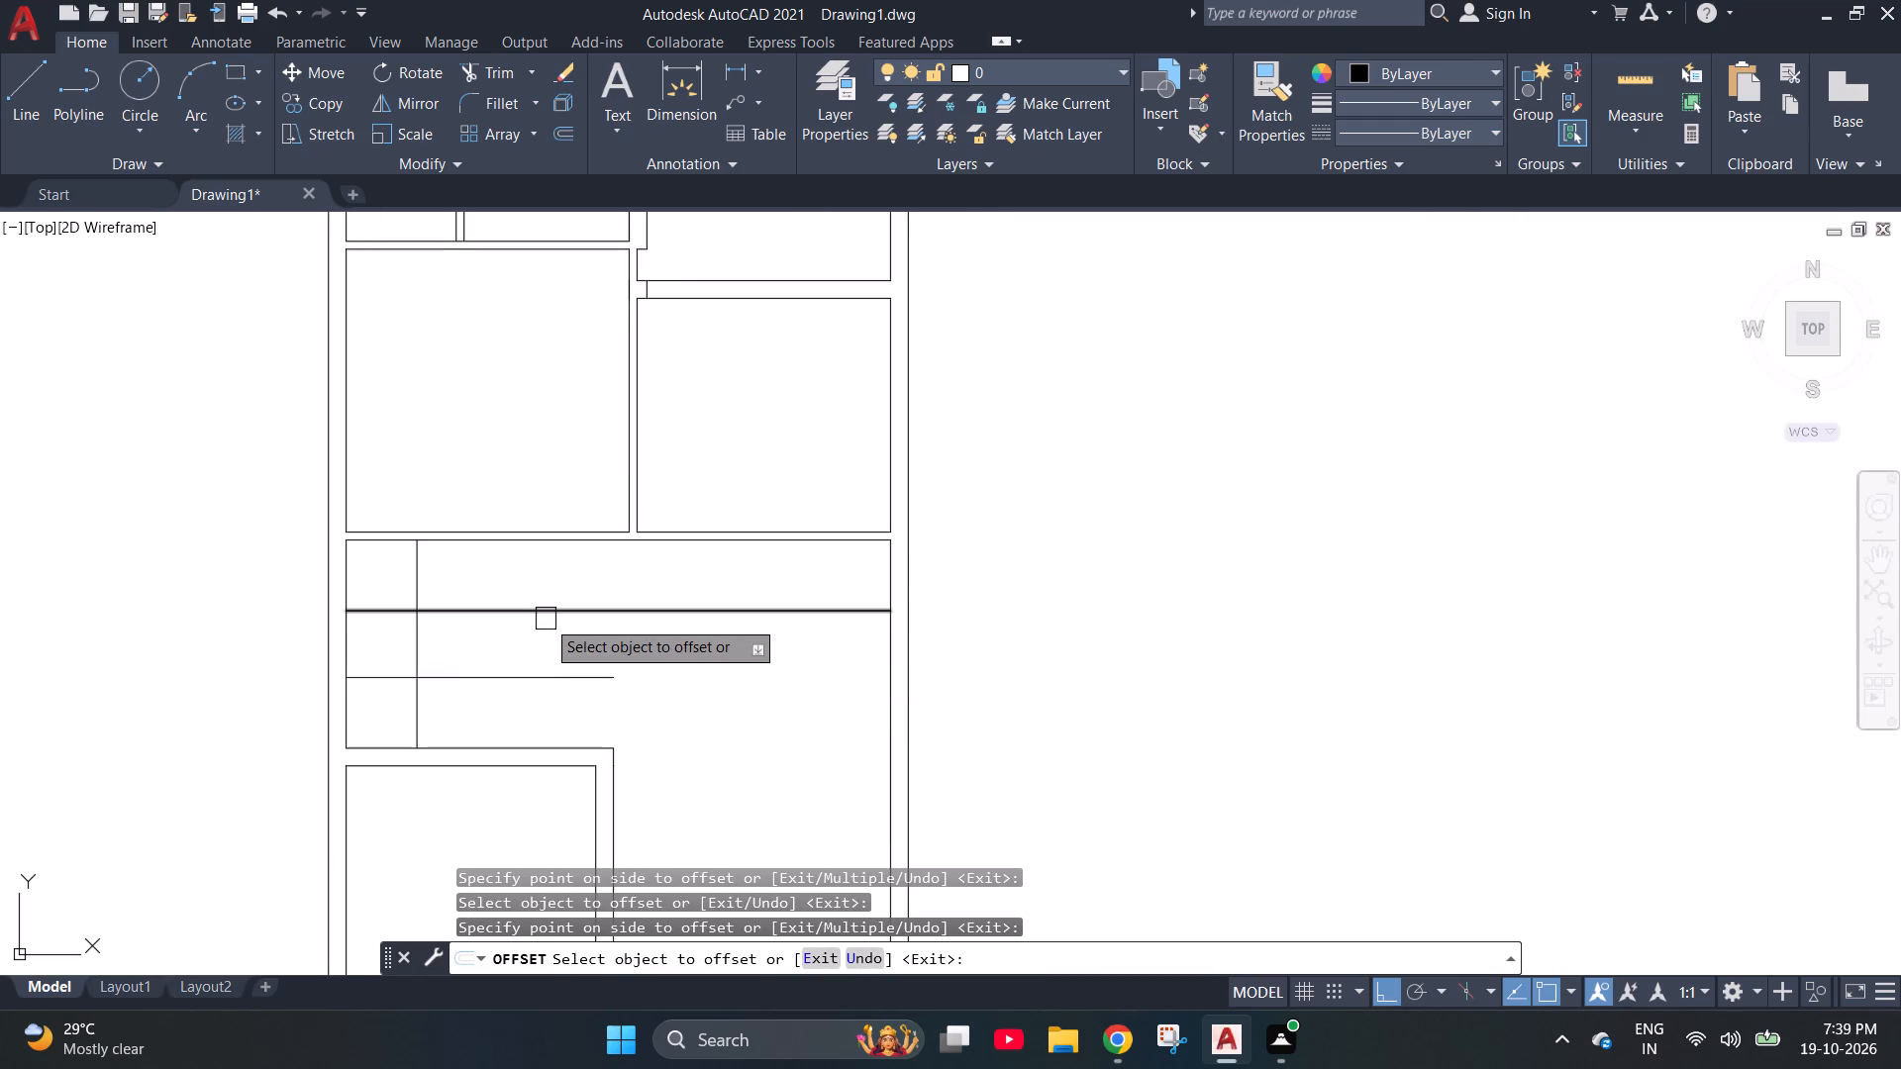
pyautogui.scroll(-2, 497, 610)
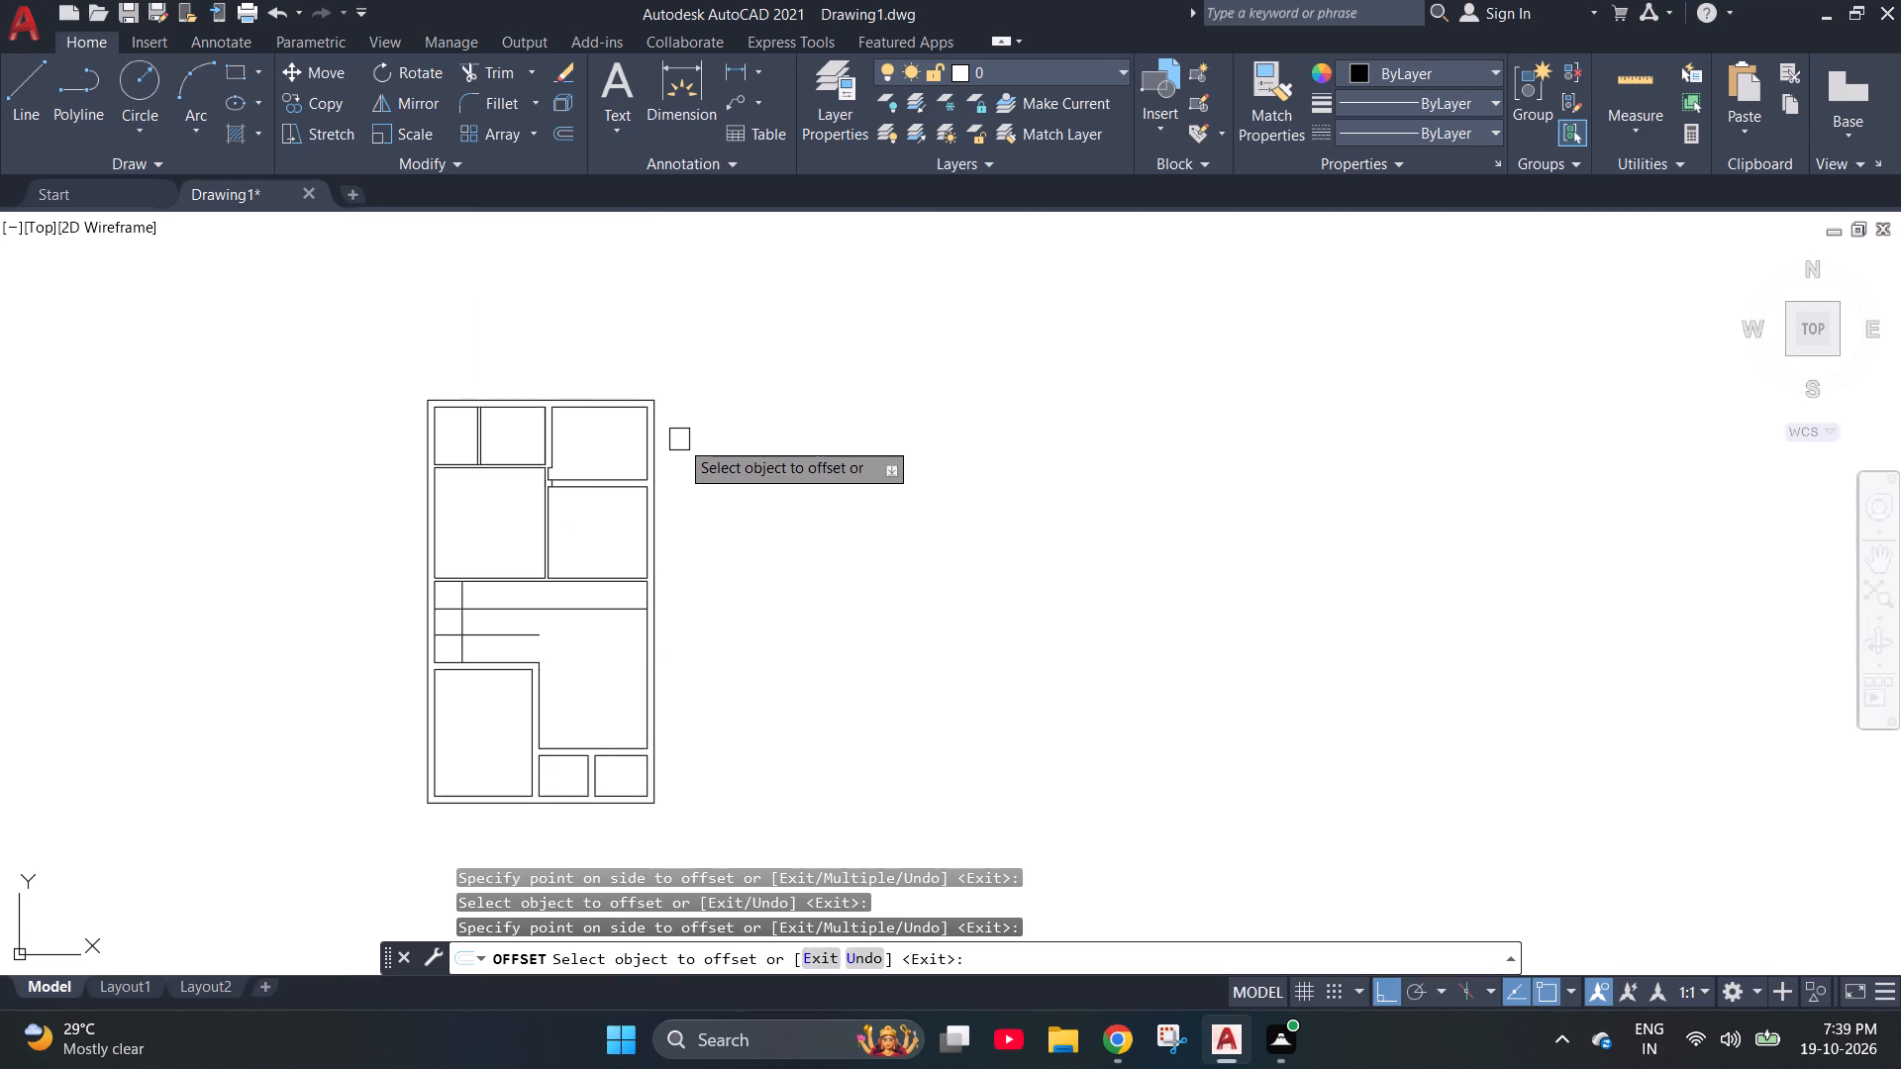
pyautogui.press('Escape')
pyautogui.press('Escape')
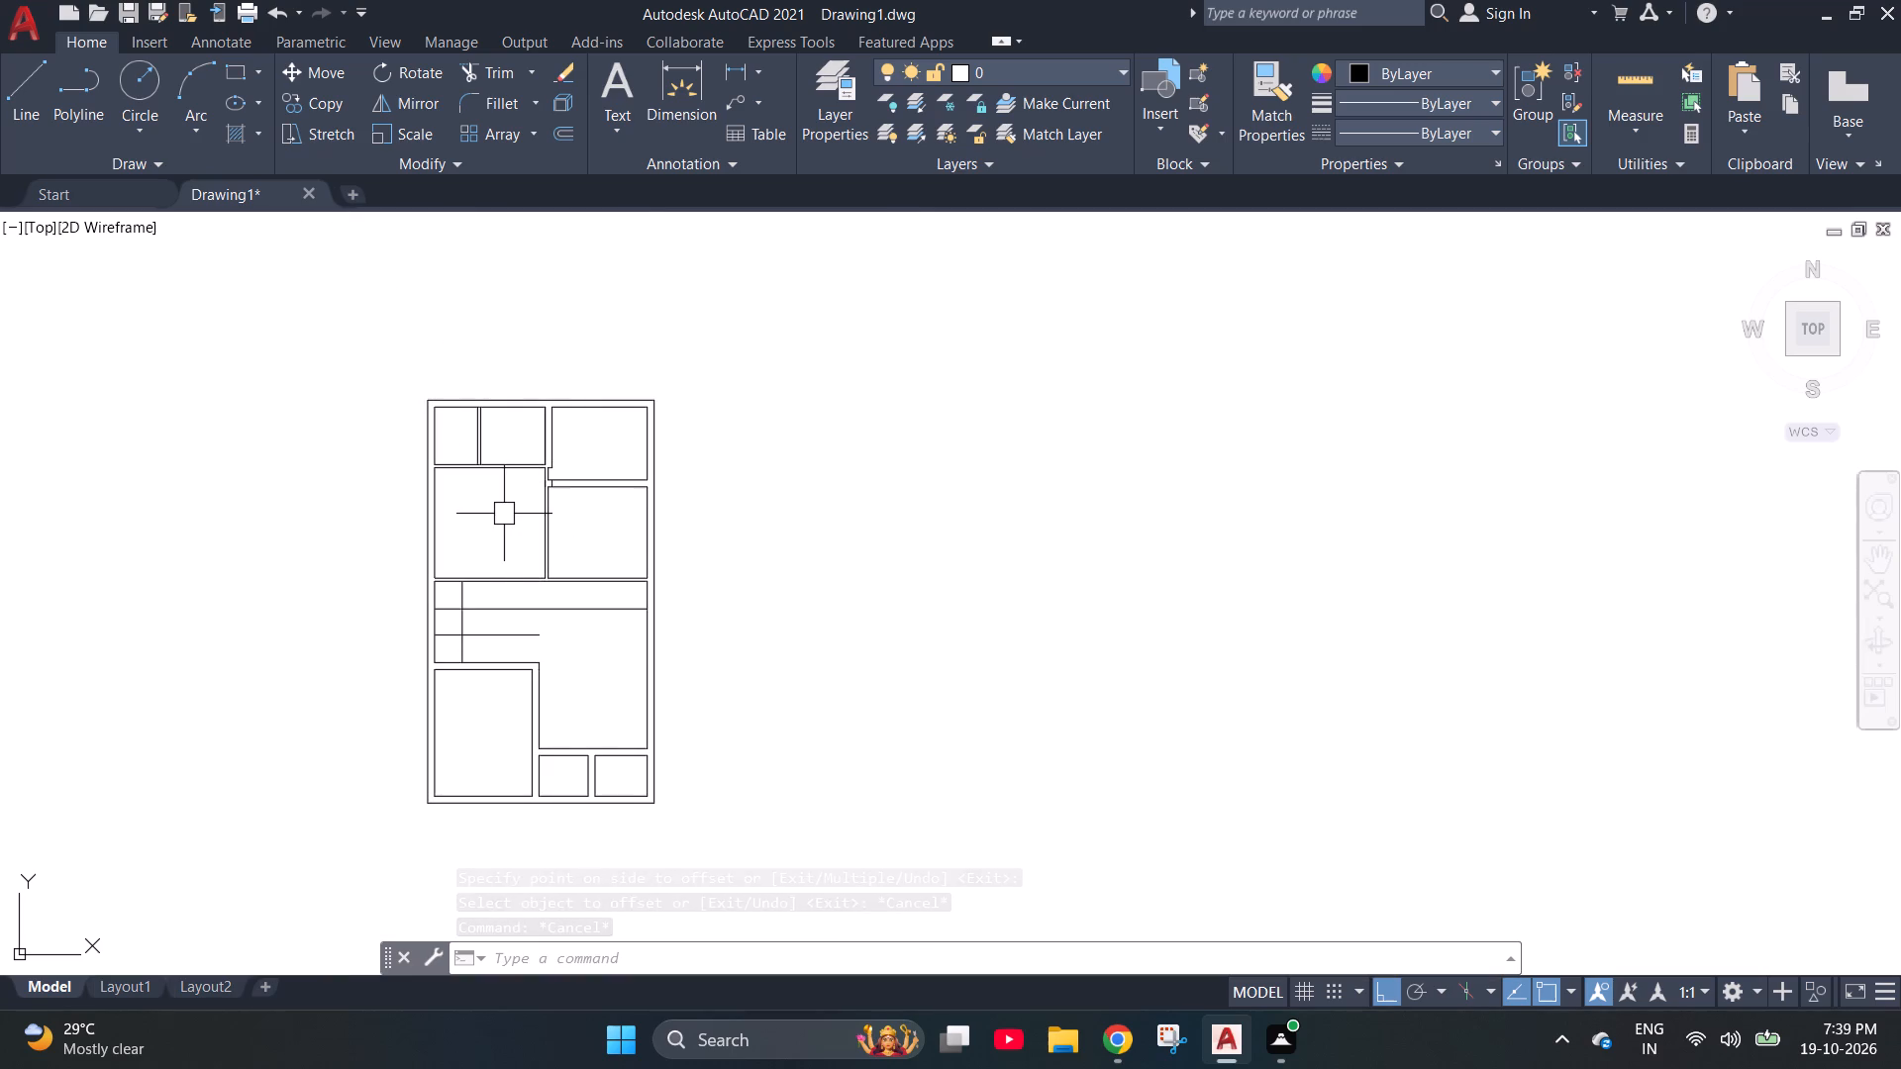
# Extend the upper-left room's left inner wall line down across the 4" partition to the room below.
pyautogui.scroll(4, 455, 472)
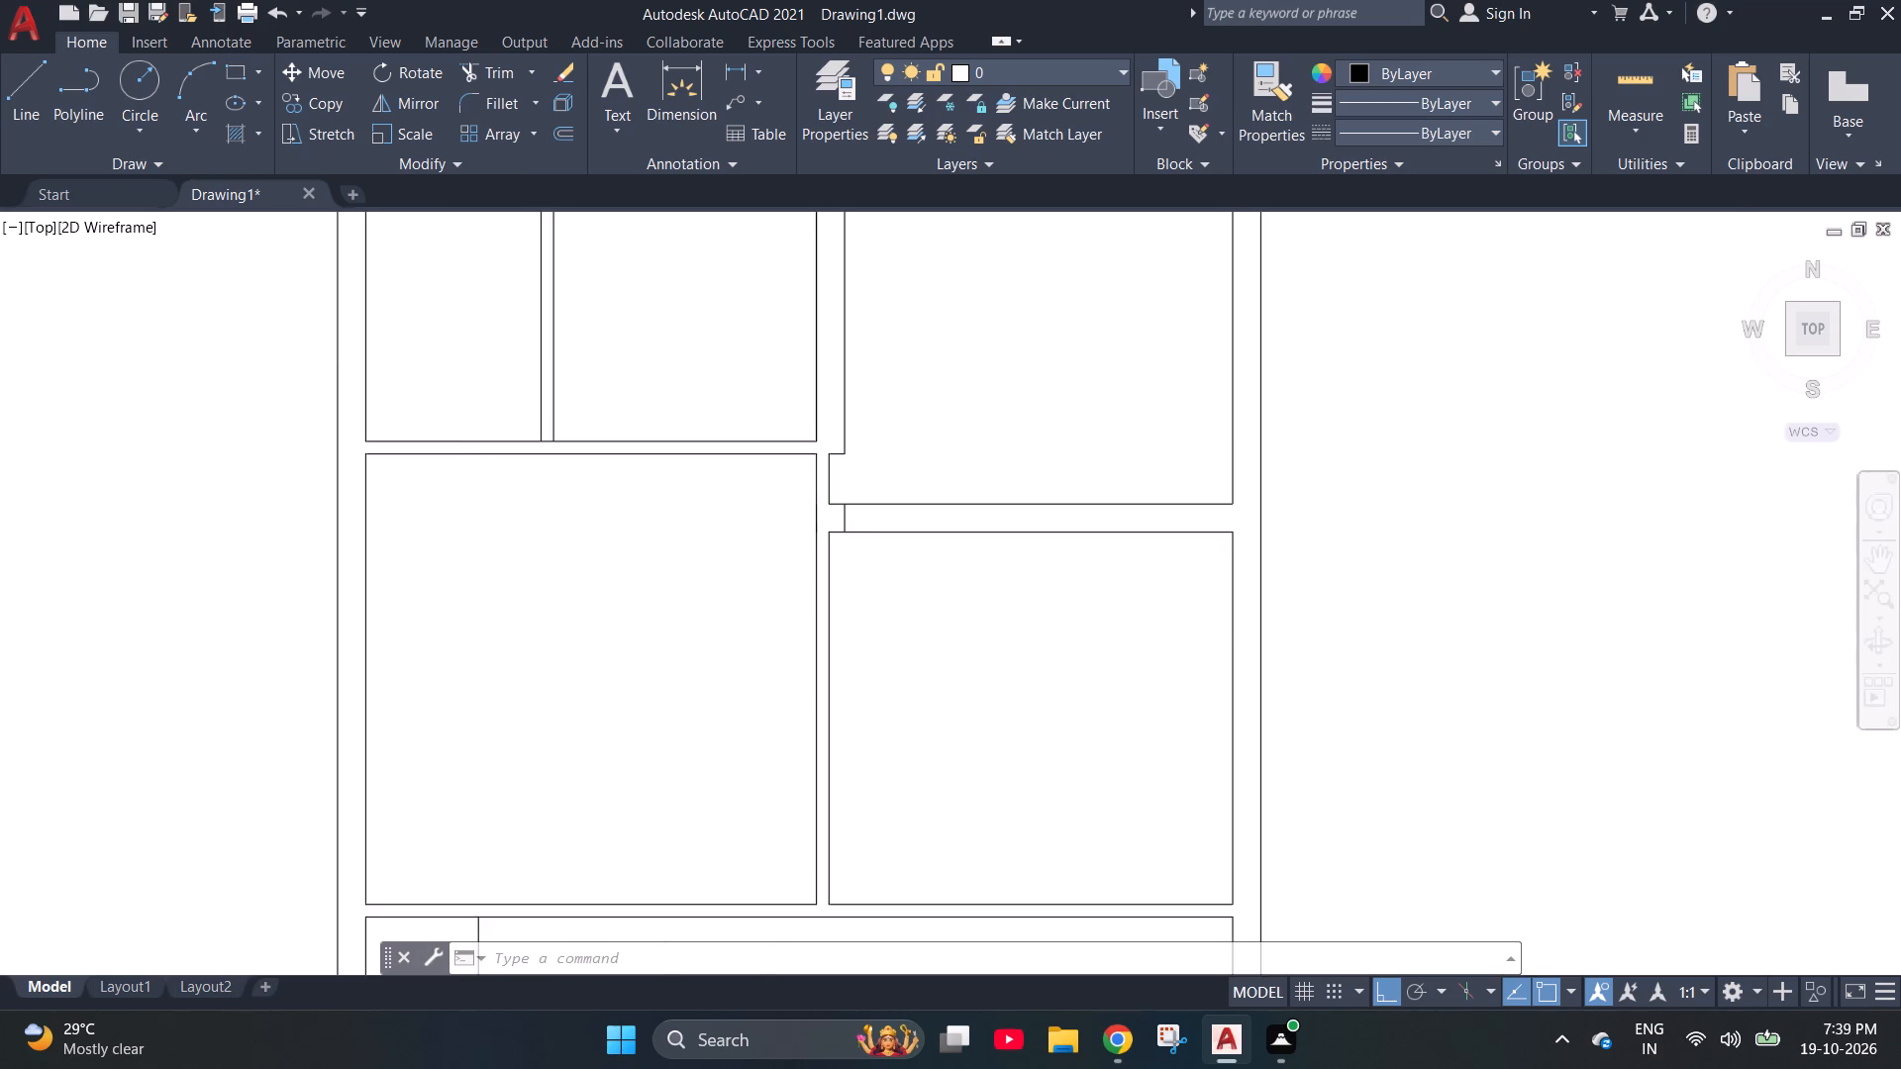
pyautogui.scroll(2, 322, 410)
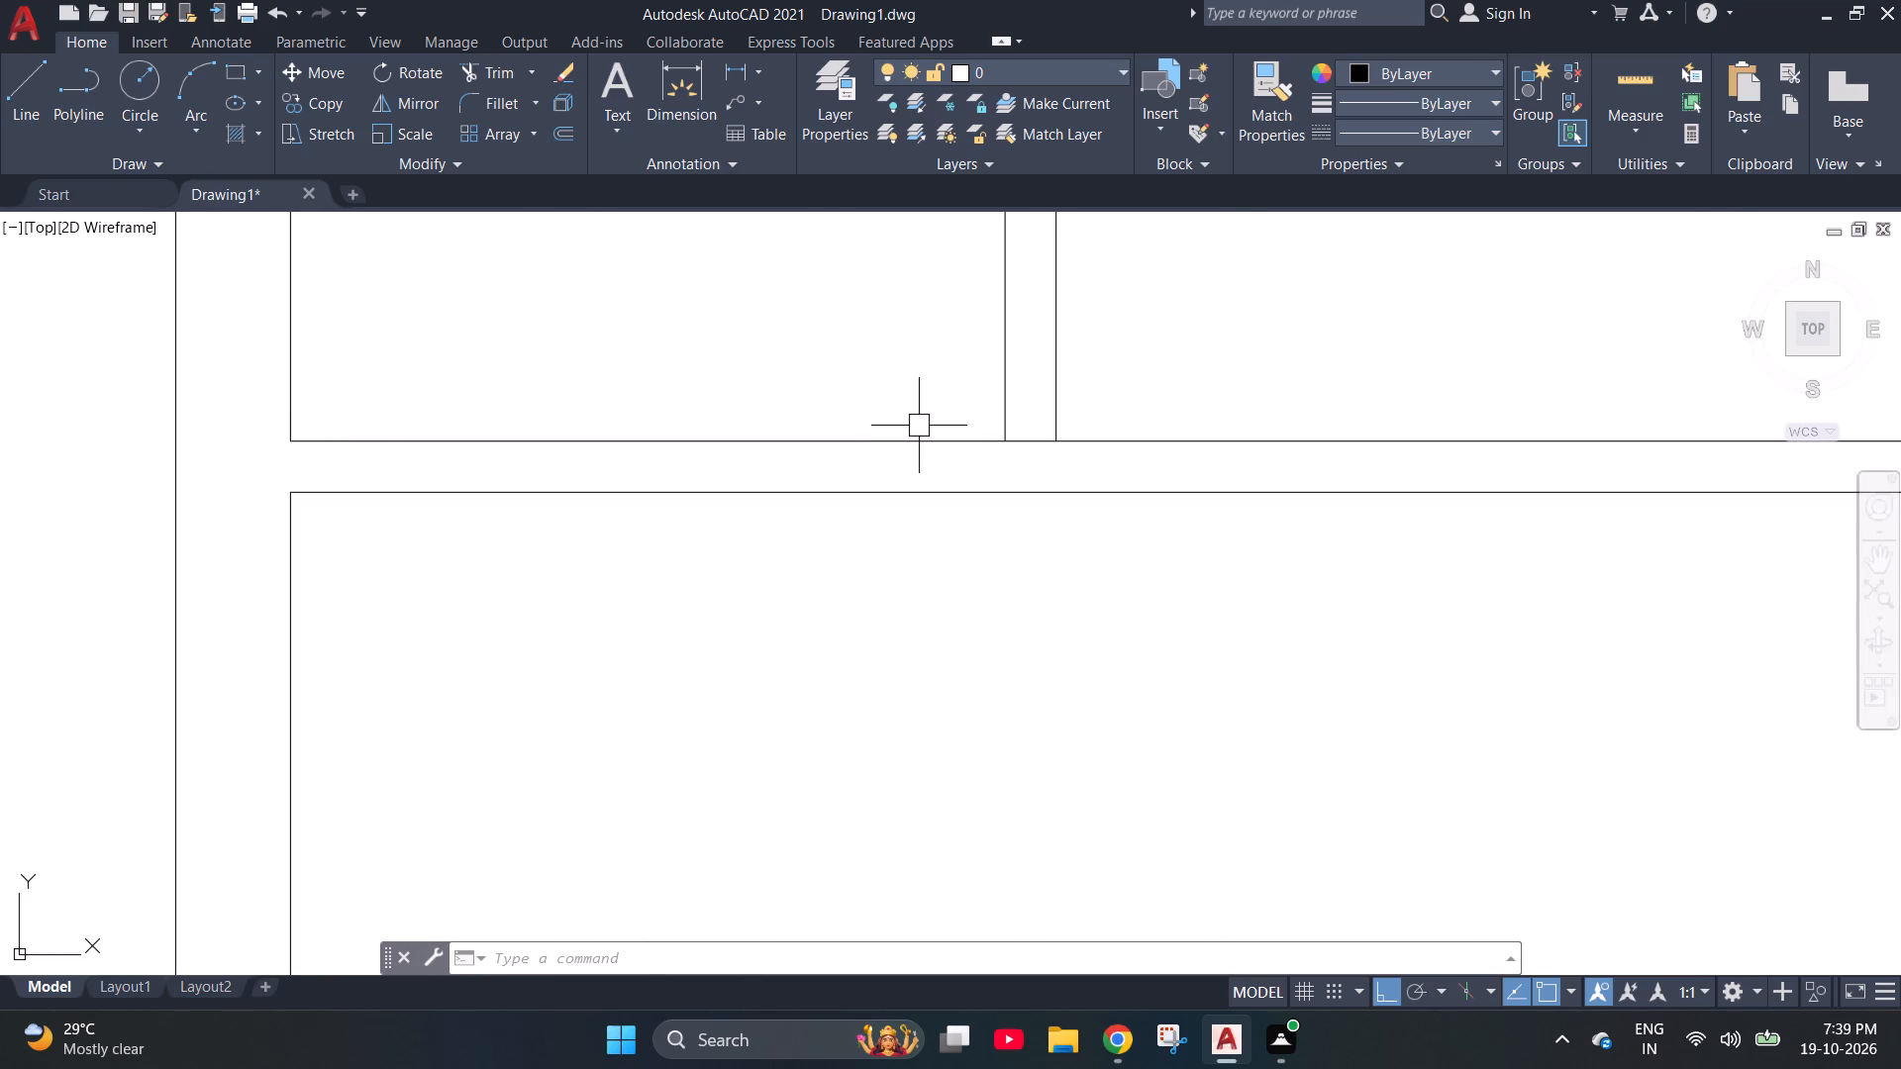
pyautogui.press('Escape')
pyautogui.write('ex')
pyautogui.press('Return')
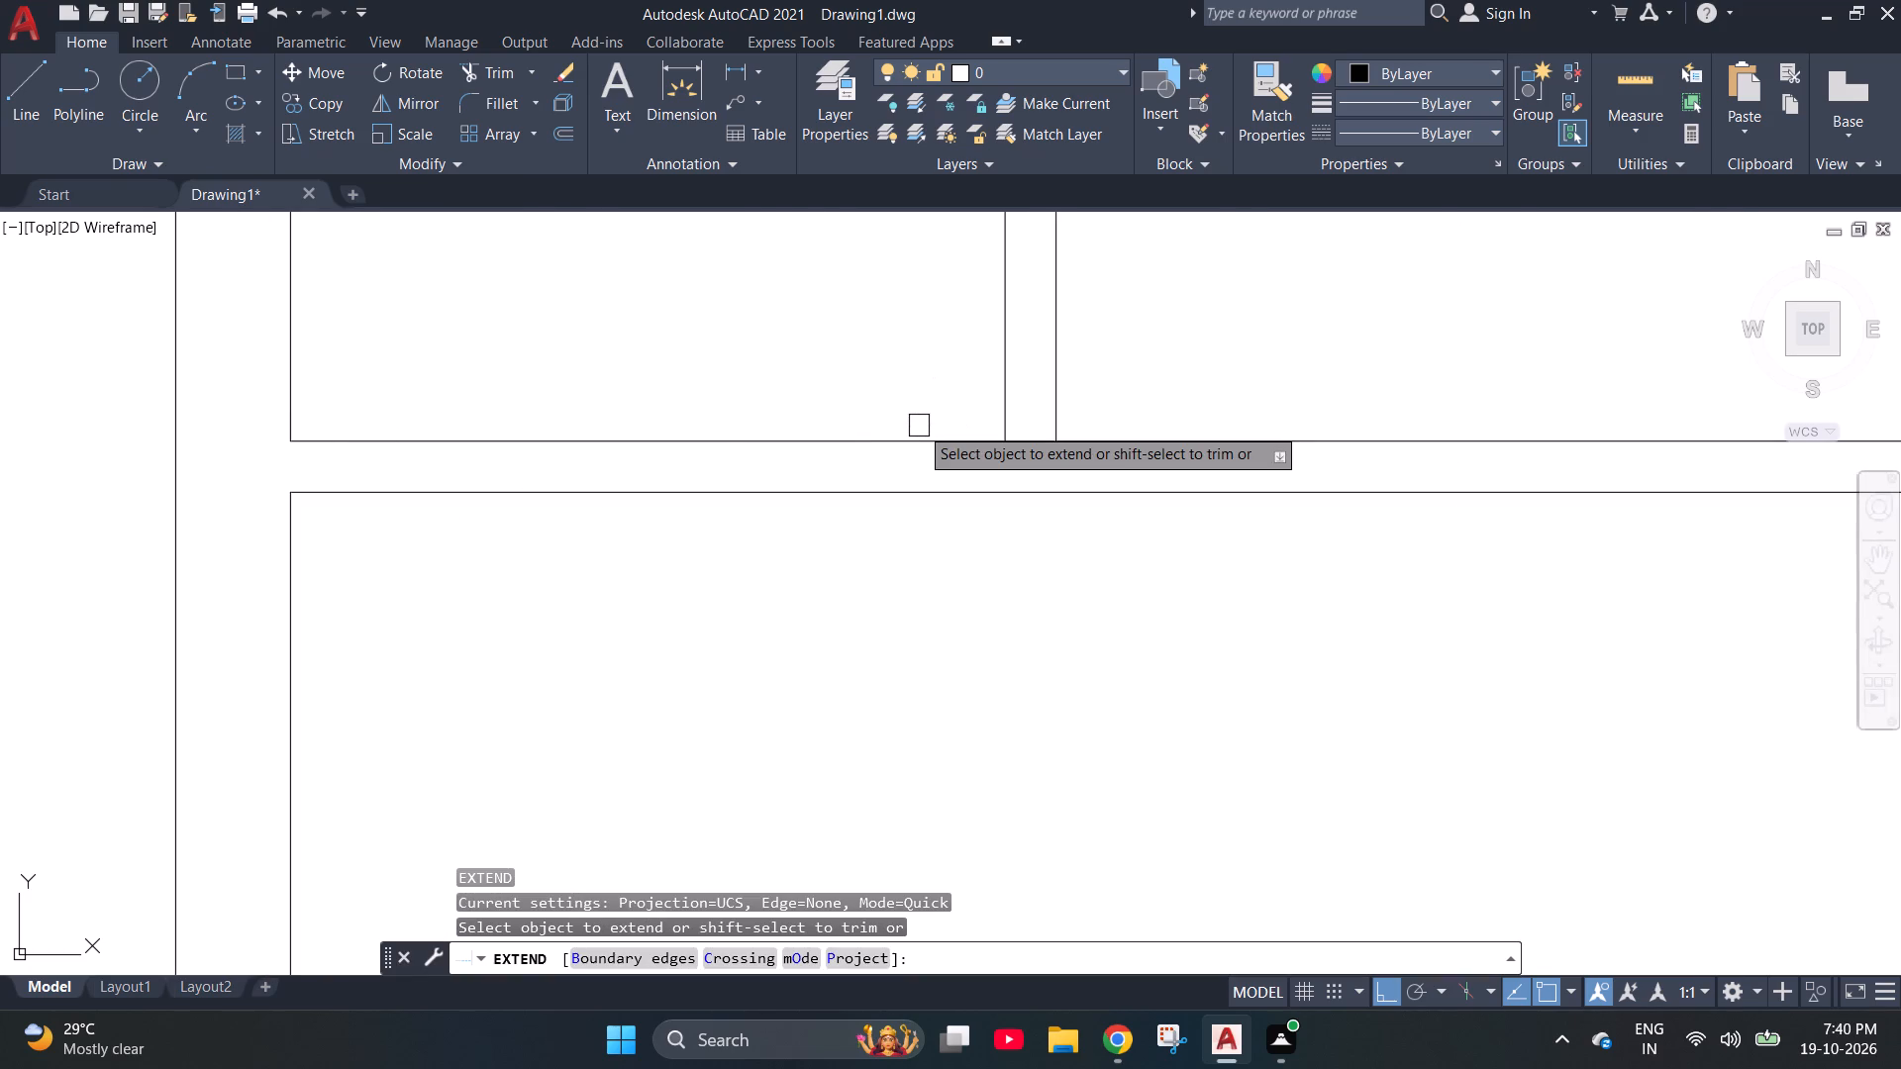
pyautogui.click(288, 405)
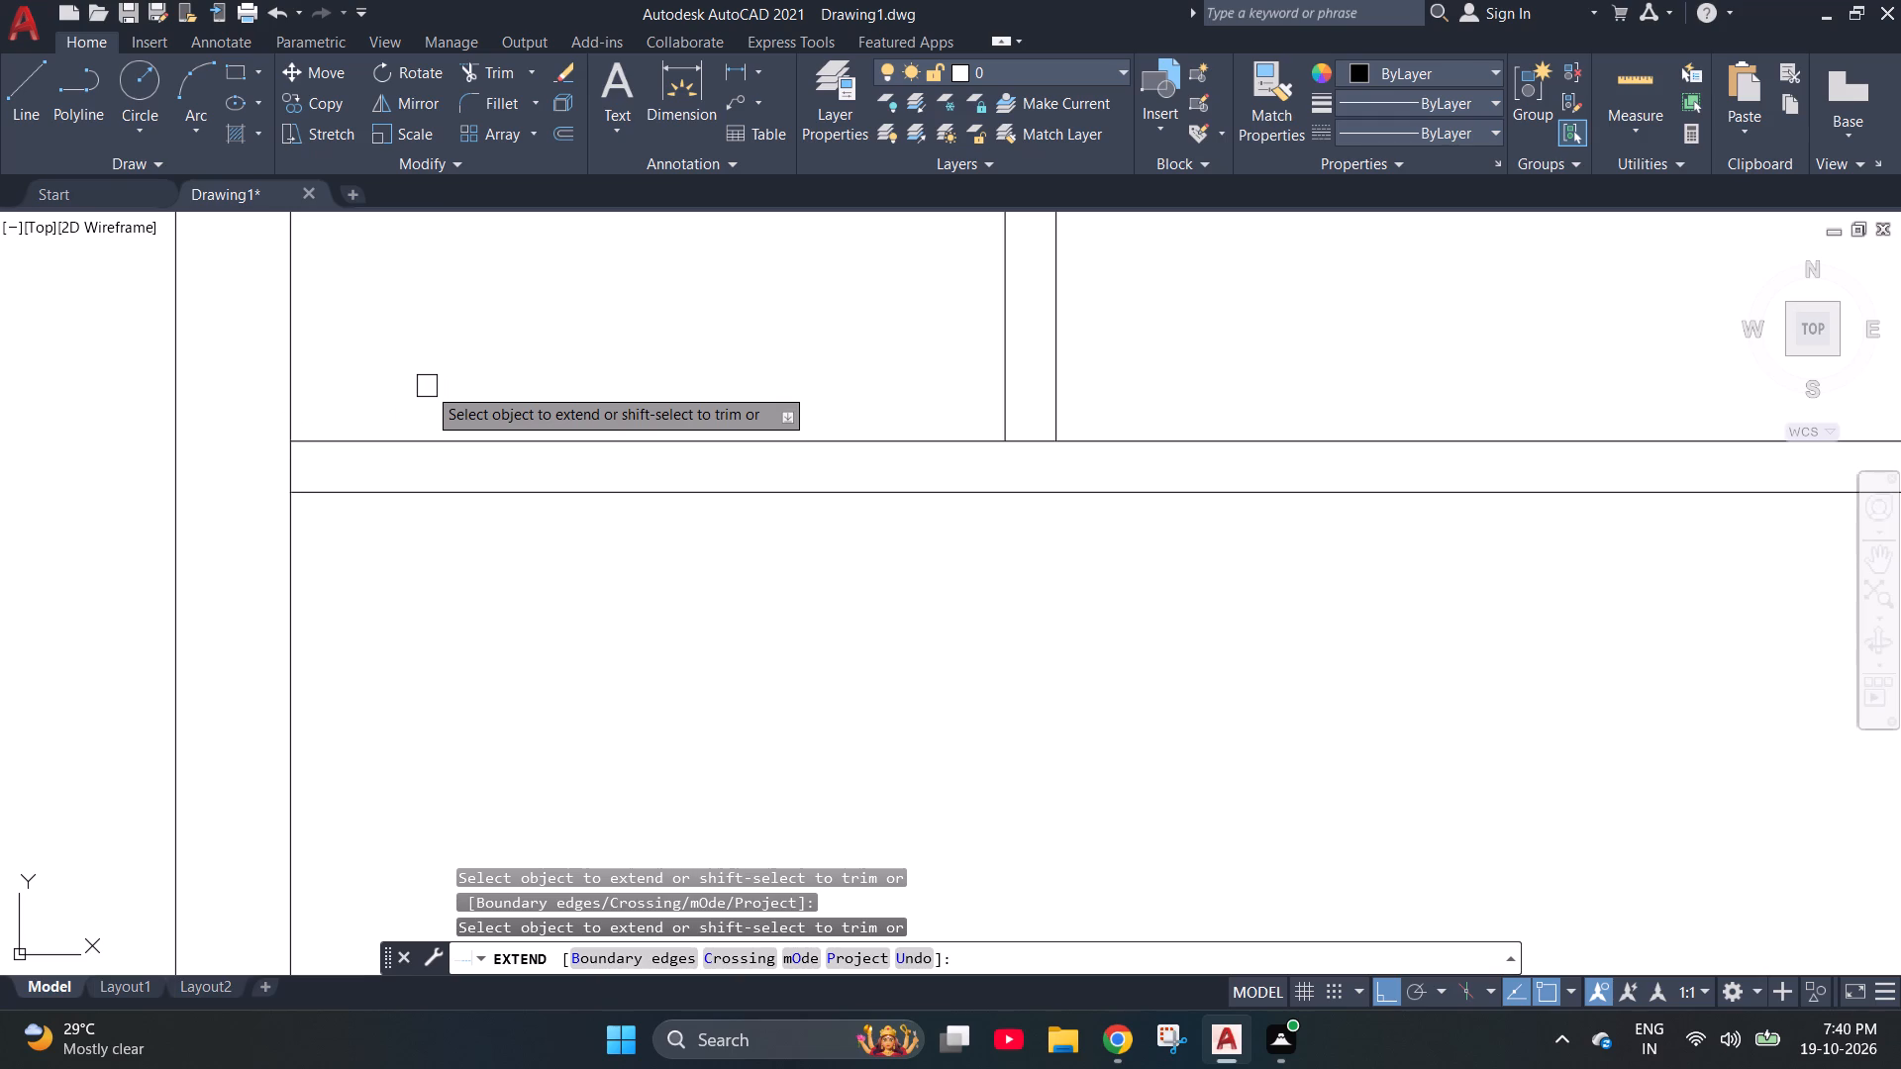
pyautogui.press('Escape')
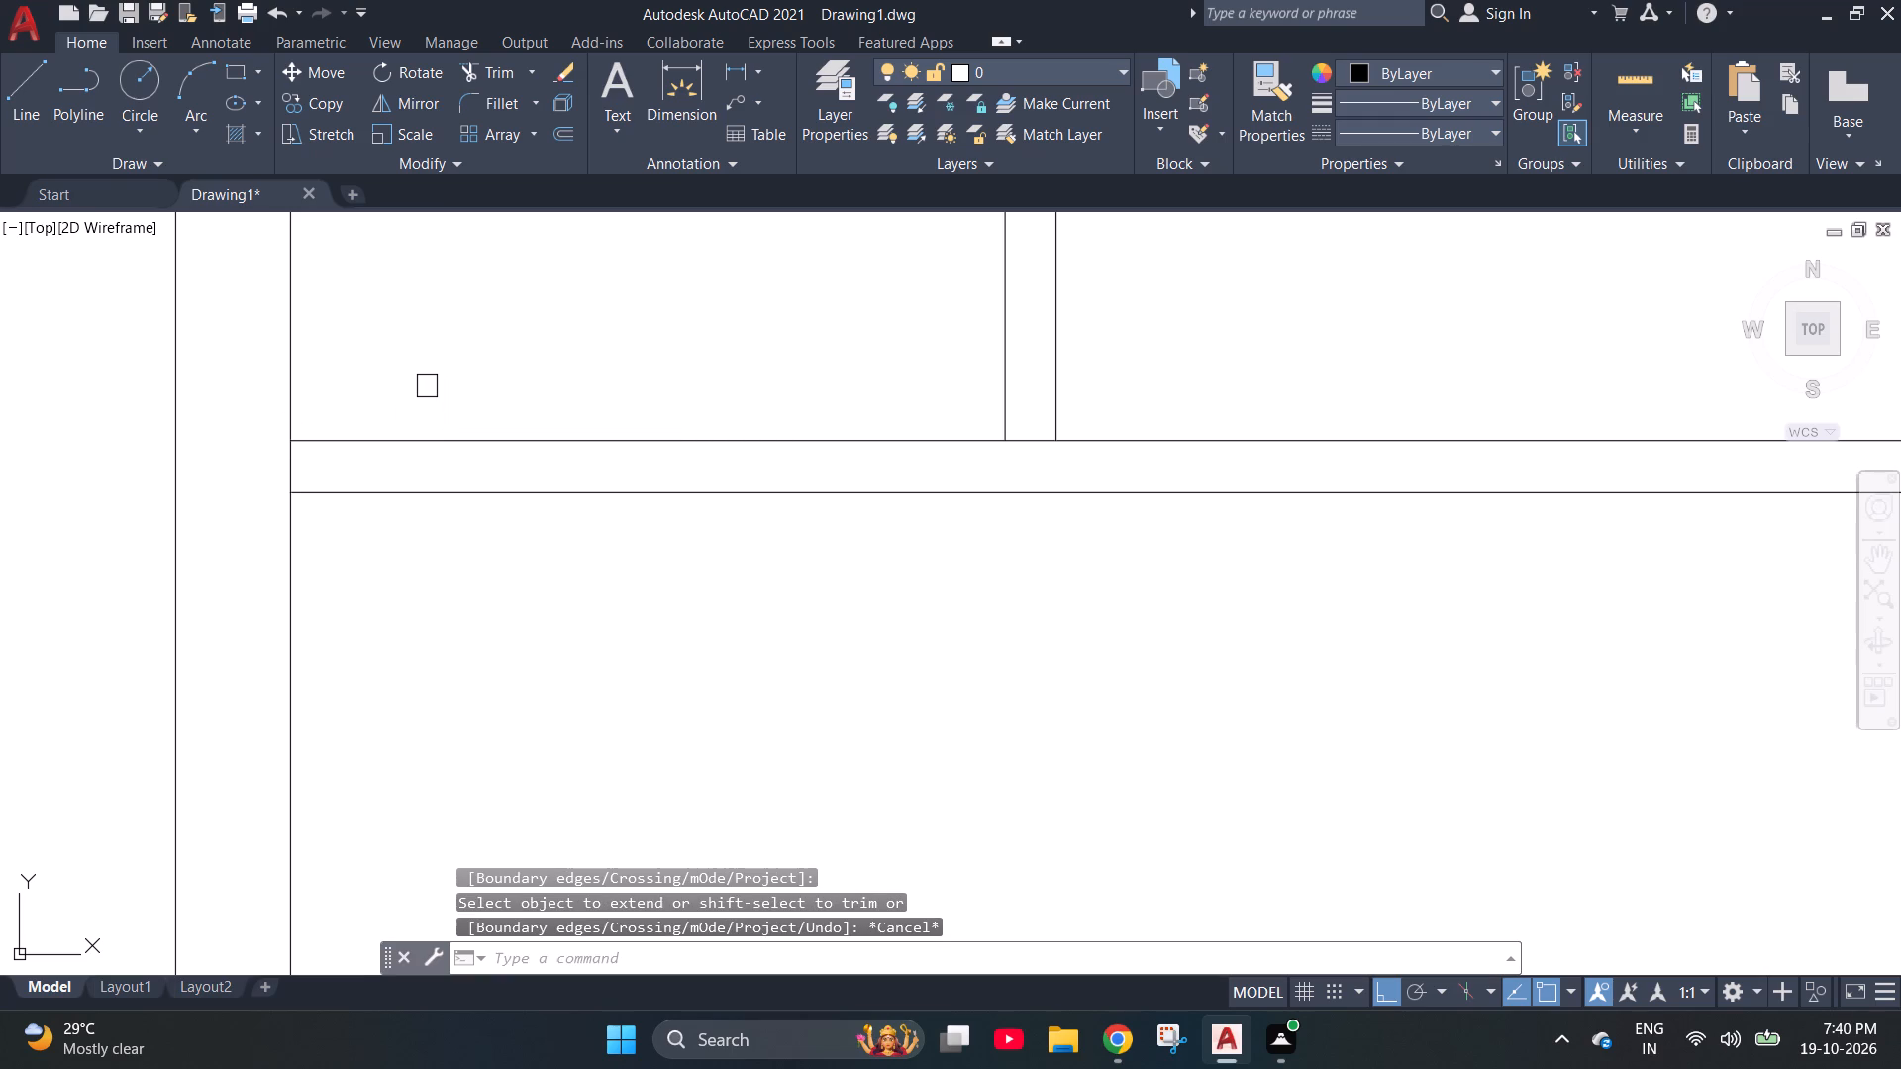
# Draw a short vertical line across the left end of the 4" partition below the upper-left room.
pyautogui.press('l')
pyautogui.press('Return')
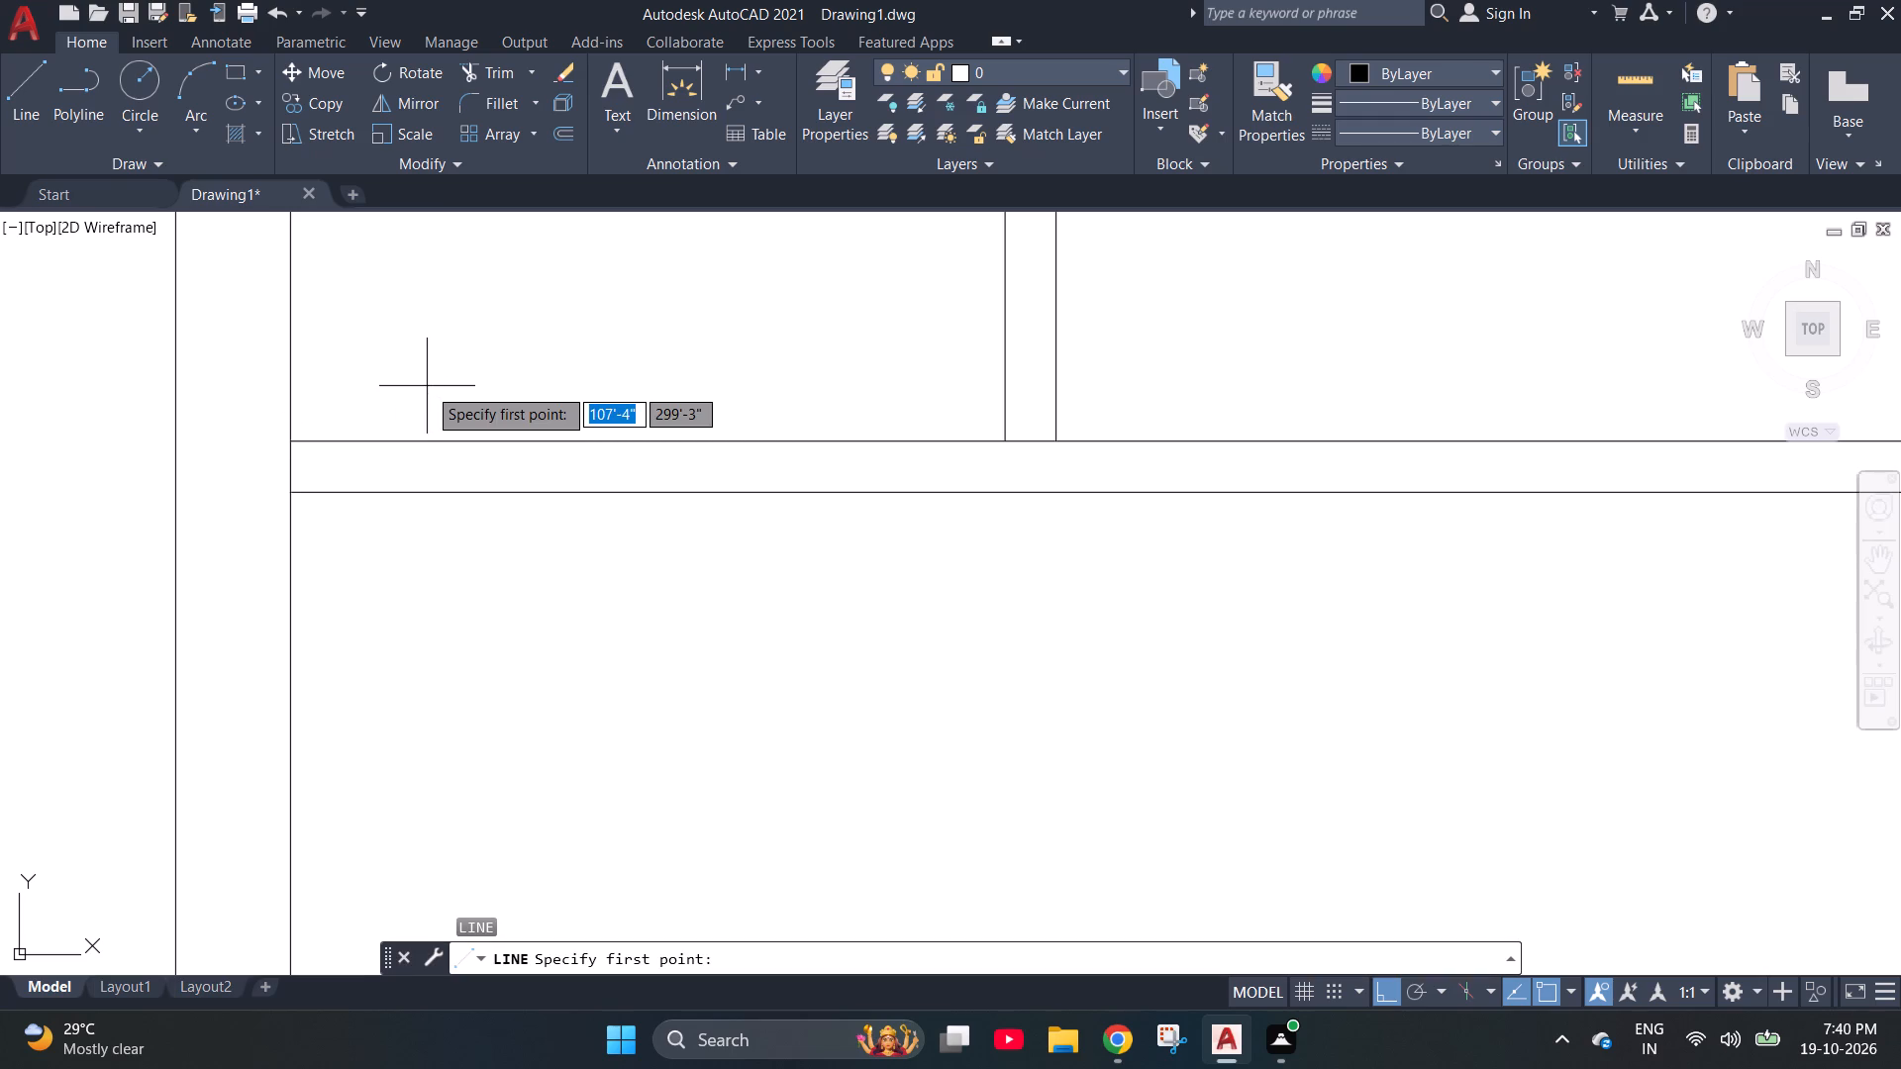
pyautogui.click(289, 493)
pyautogui.click(291, 443)
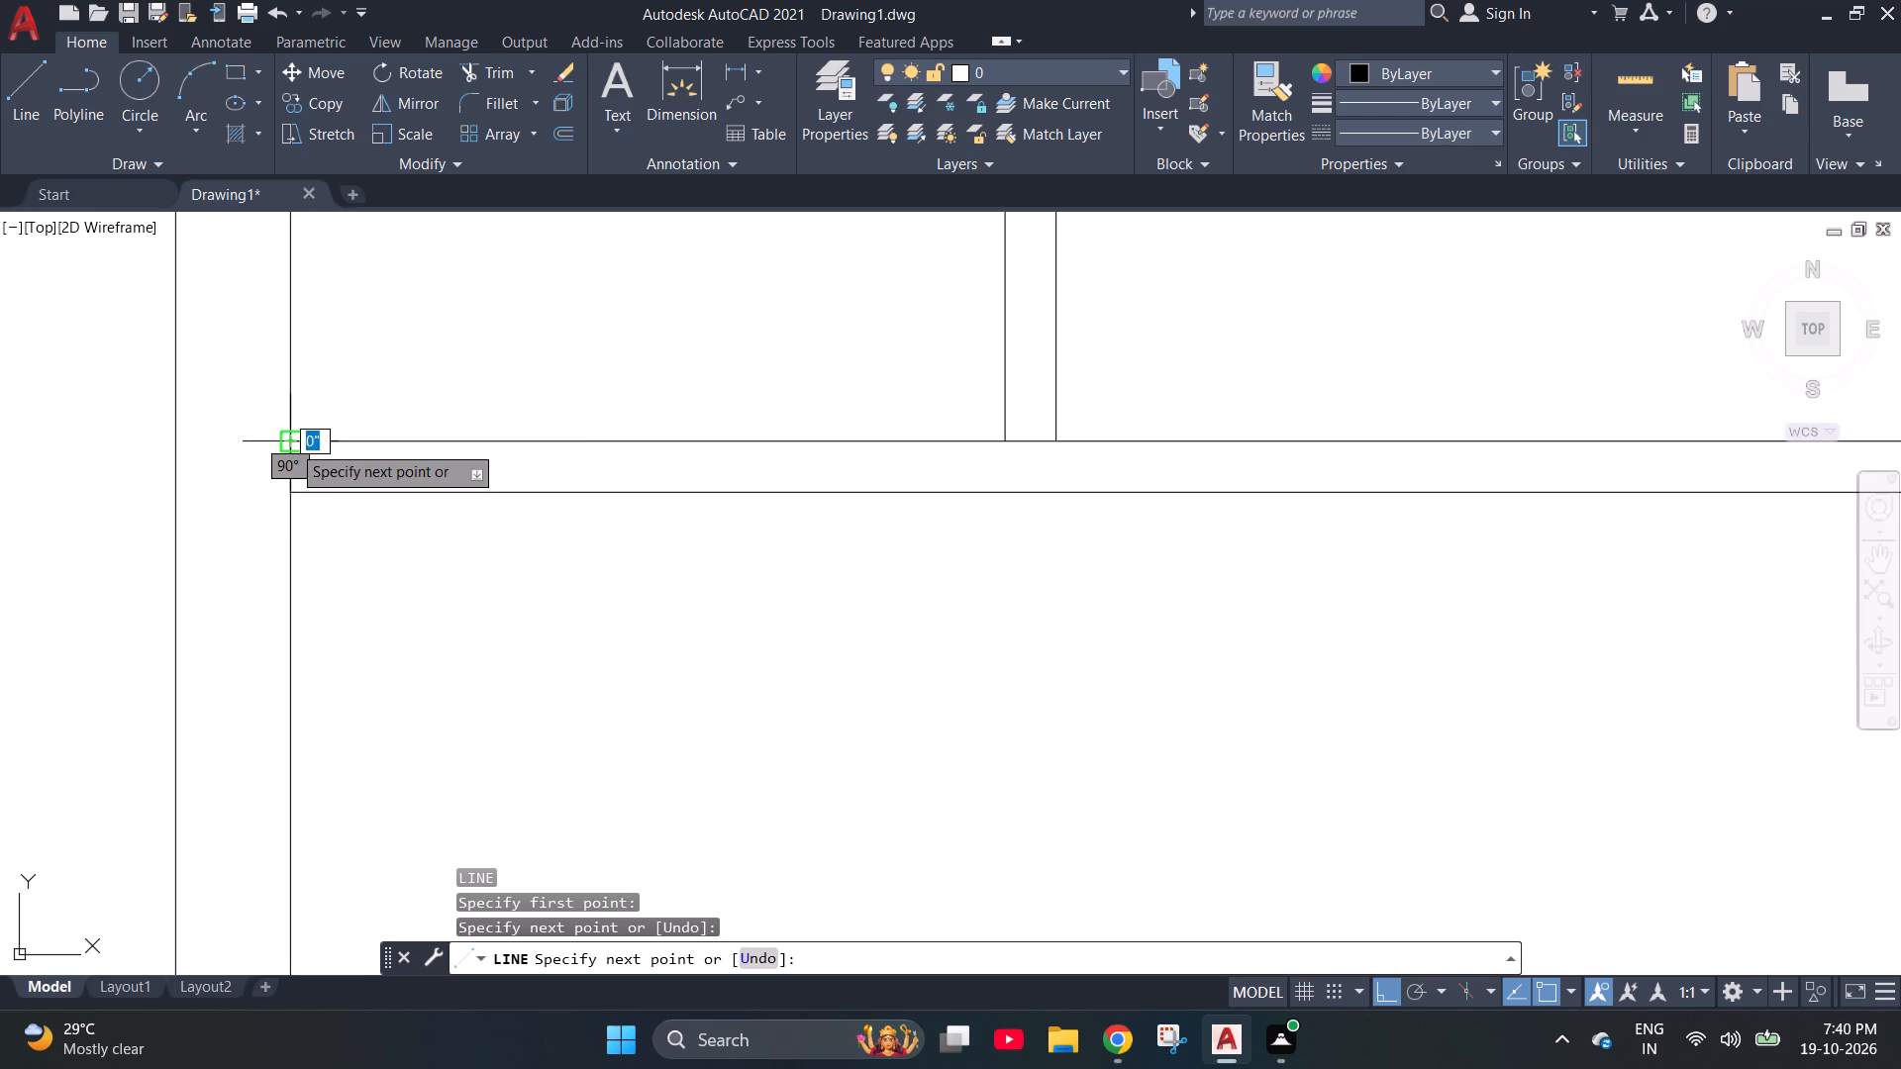
pyautogui.press('Escape')
# Offset the short line at the left end of the horizontal 4" partition 3" to the right, inside the partition.
pyautogui.press('o')
pyautogui.press('Return')
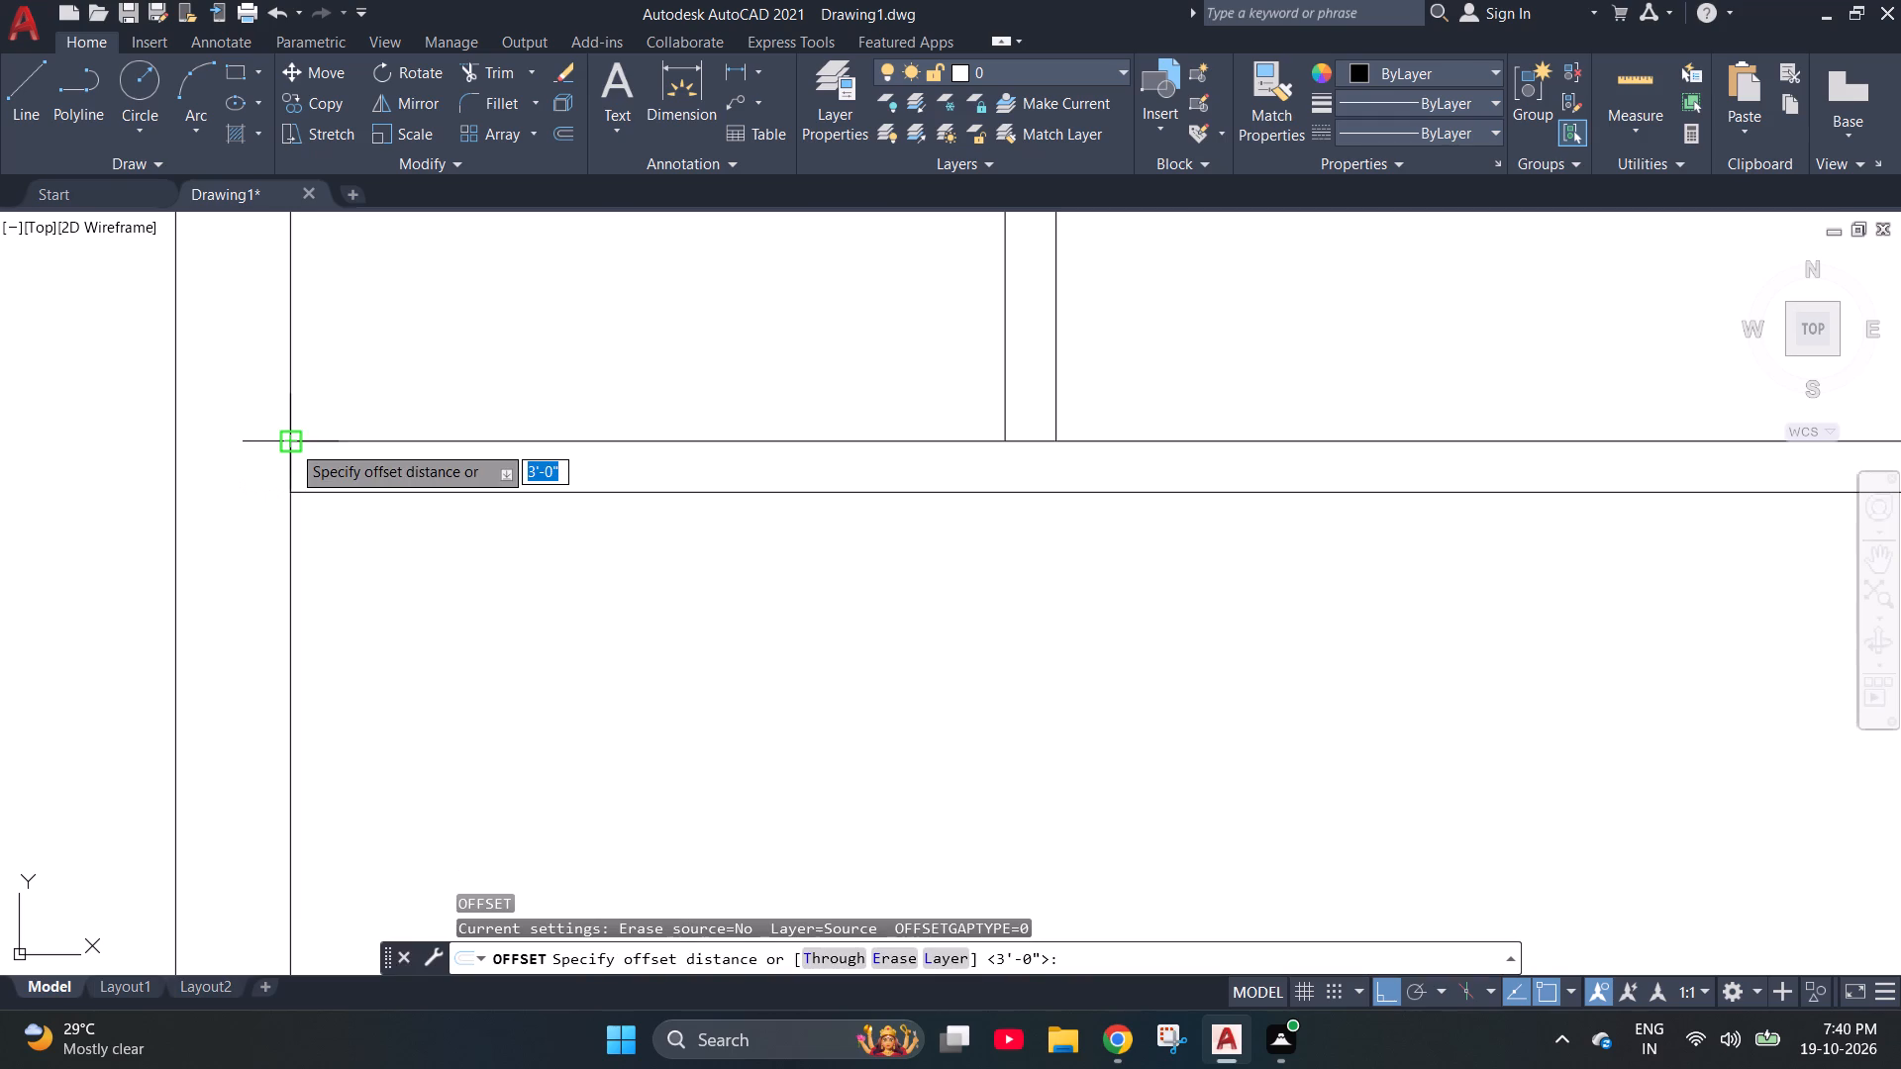
pyautogui.write('3"')
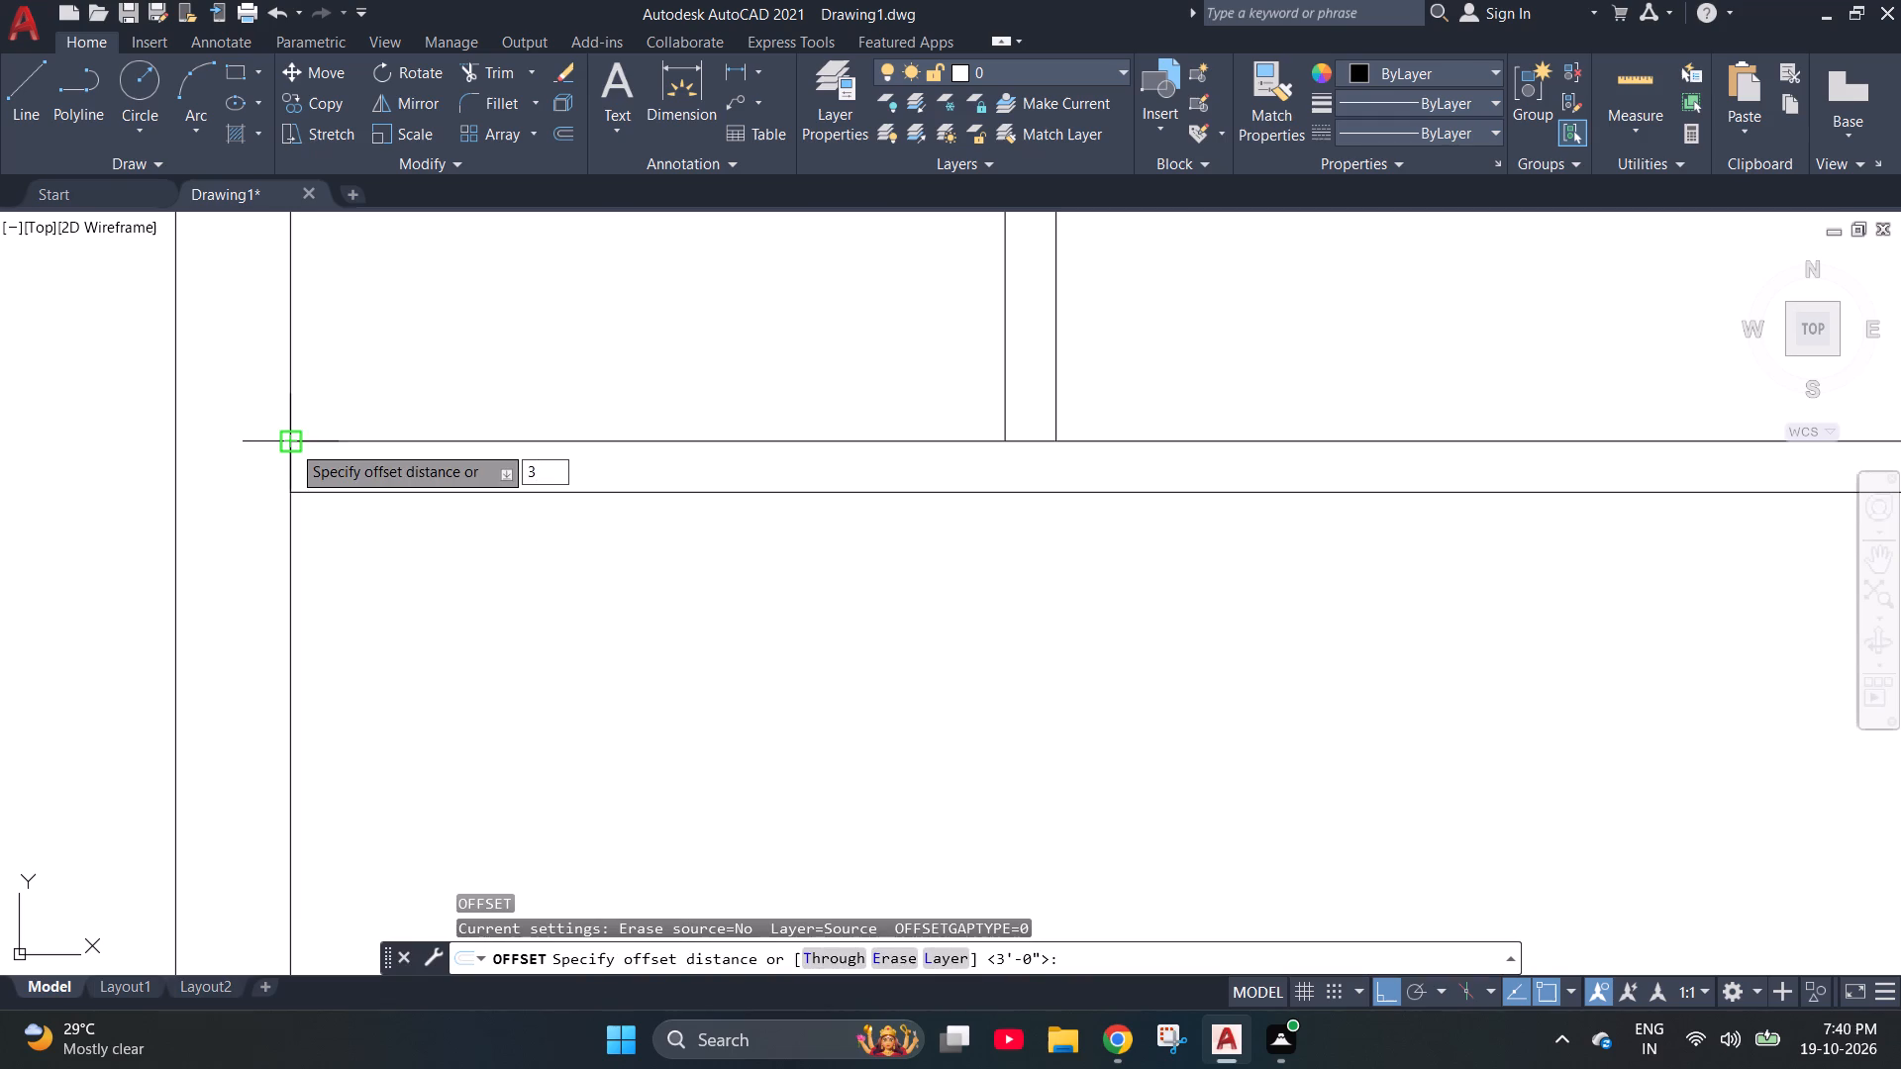
pyautogui.press('Return')
pyautogui.moveTo(293, 469); pyautogui.dragTo(316, 464)
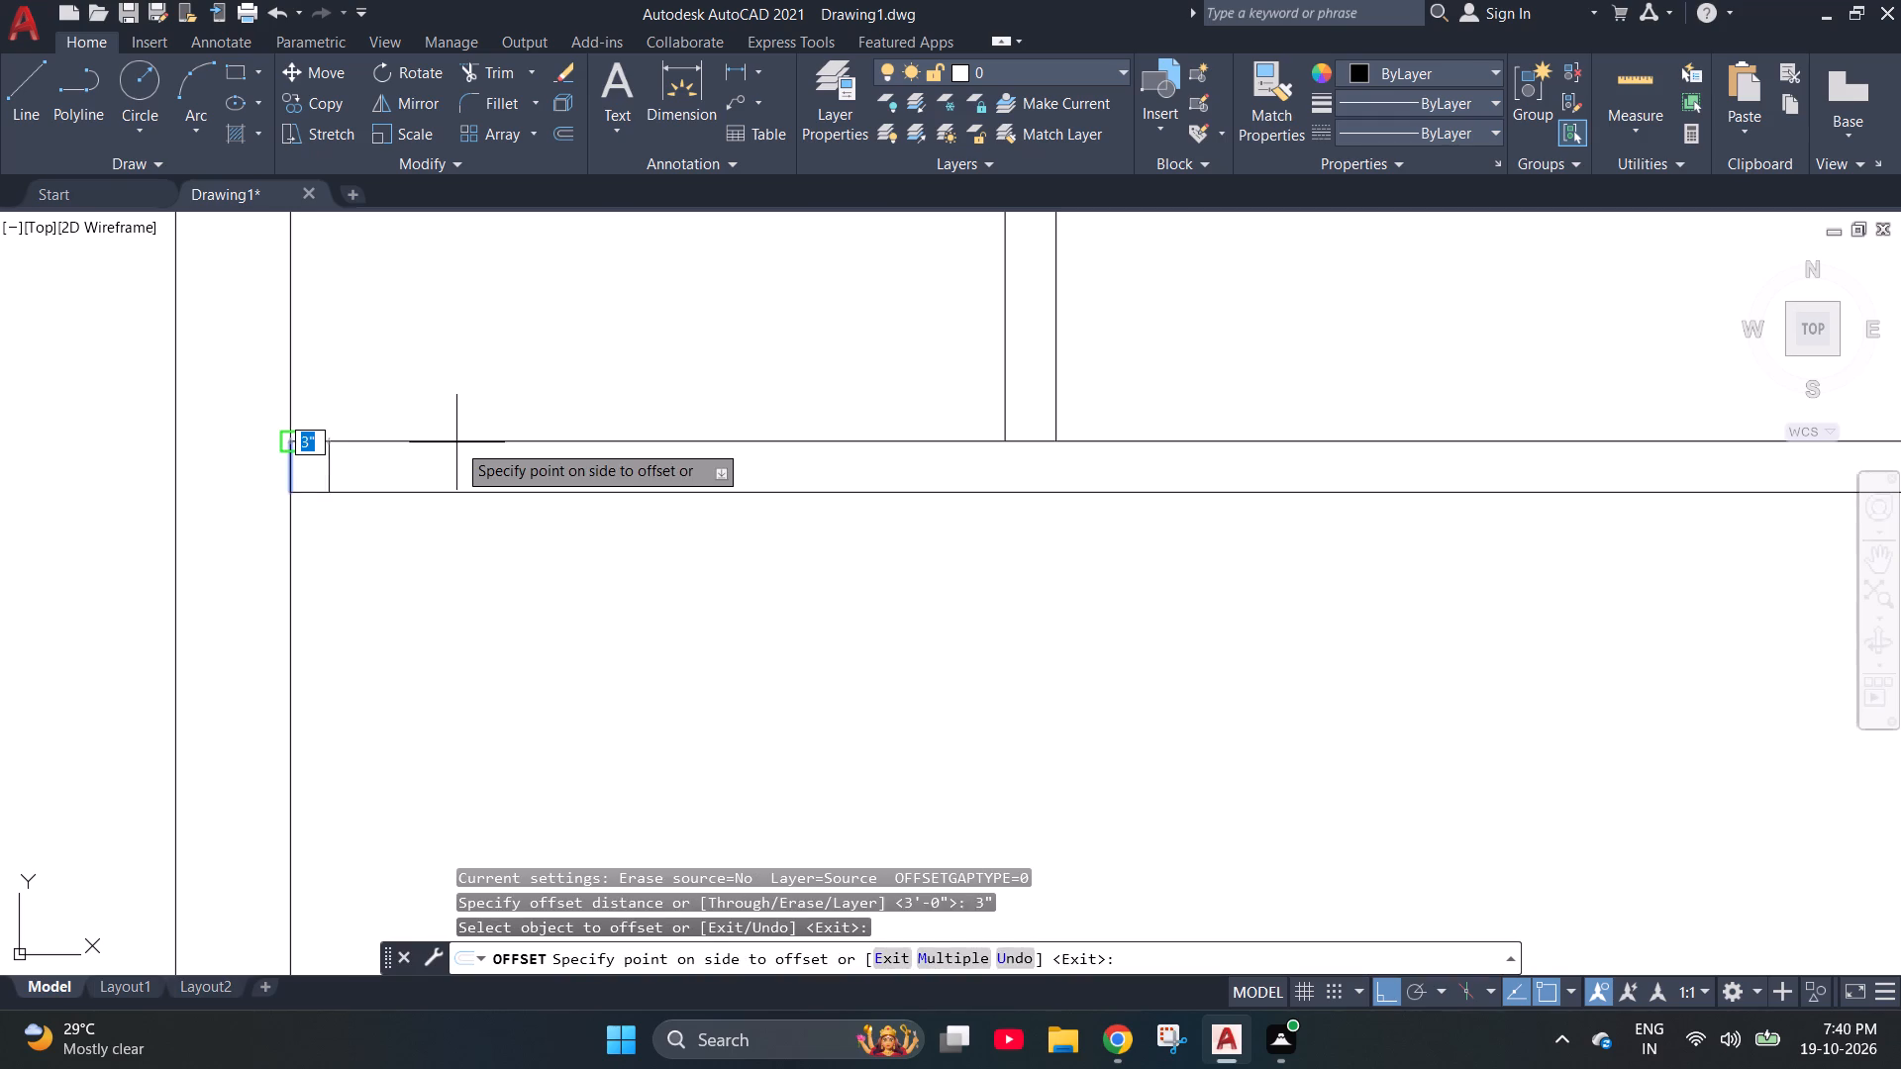
pyautogui.click(454, 444)
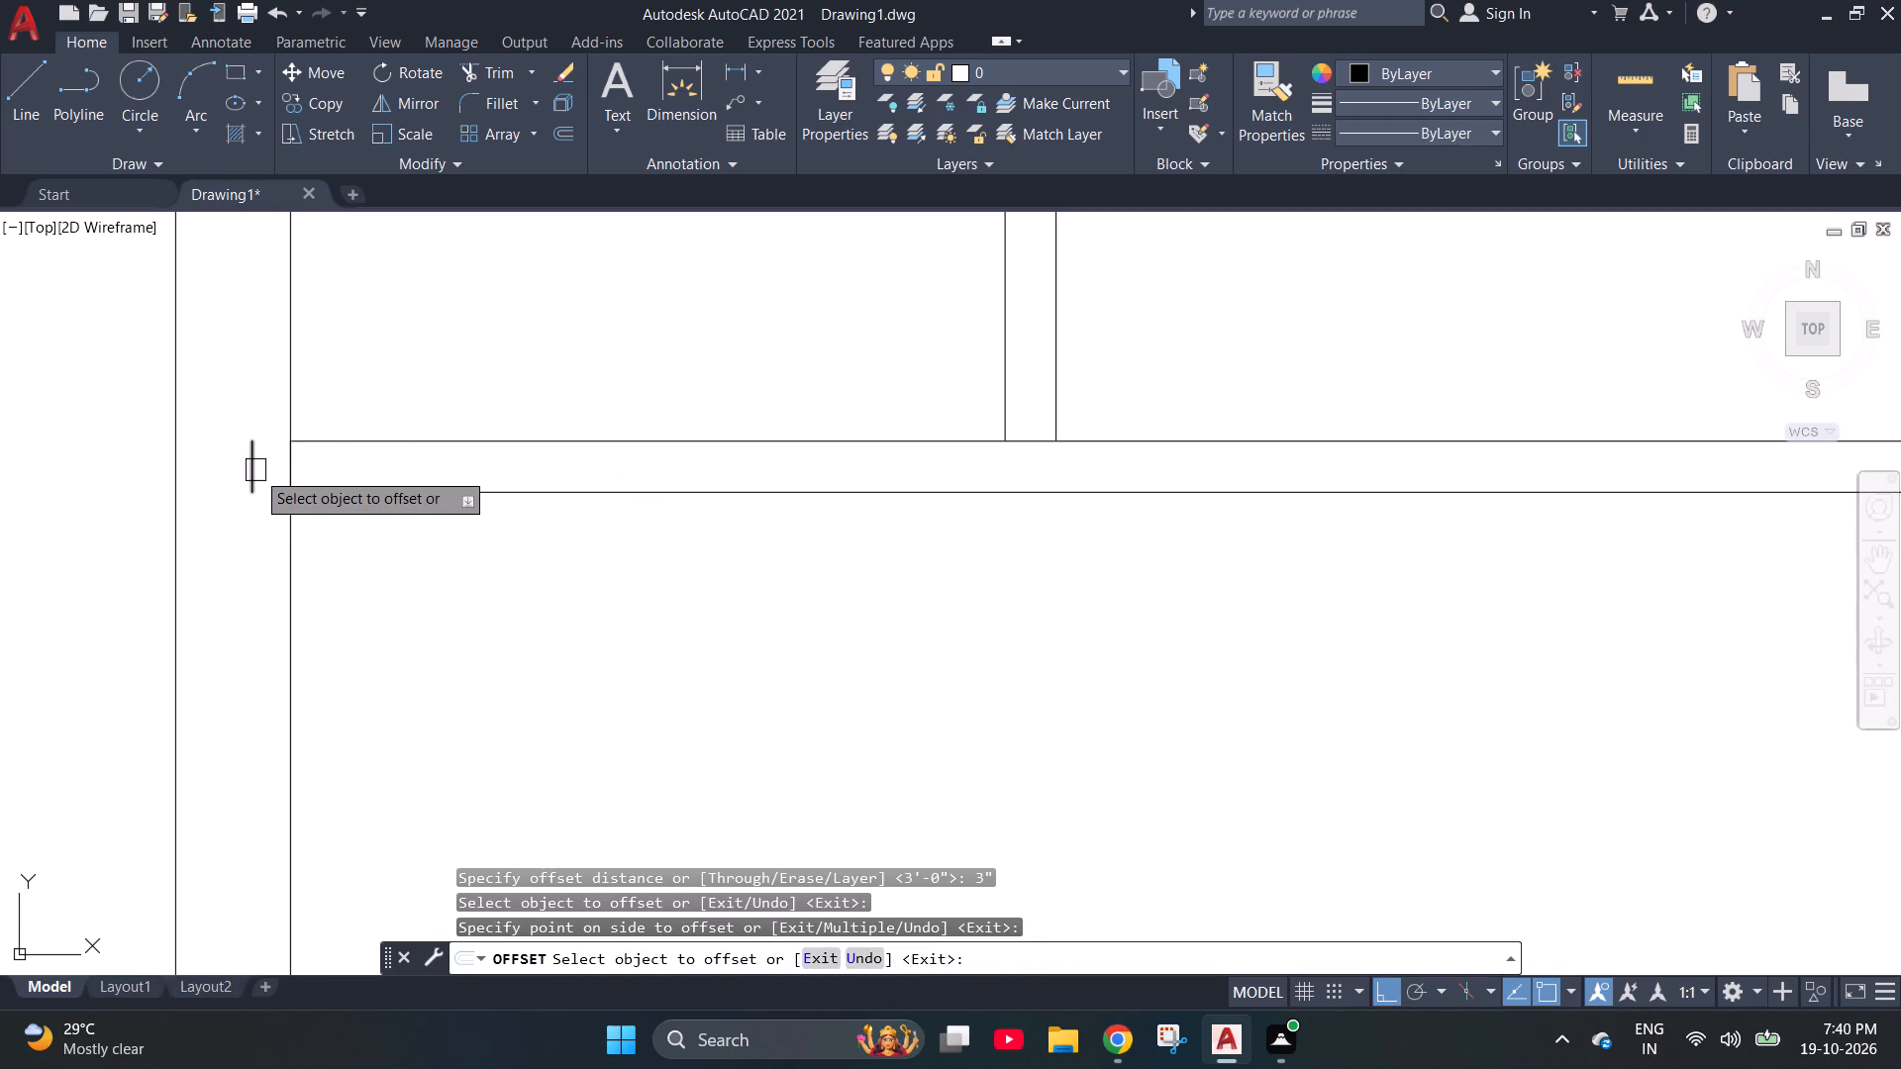
pyautogui.click(291, 468)
pyautogui.click(416, 469)
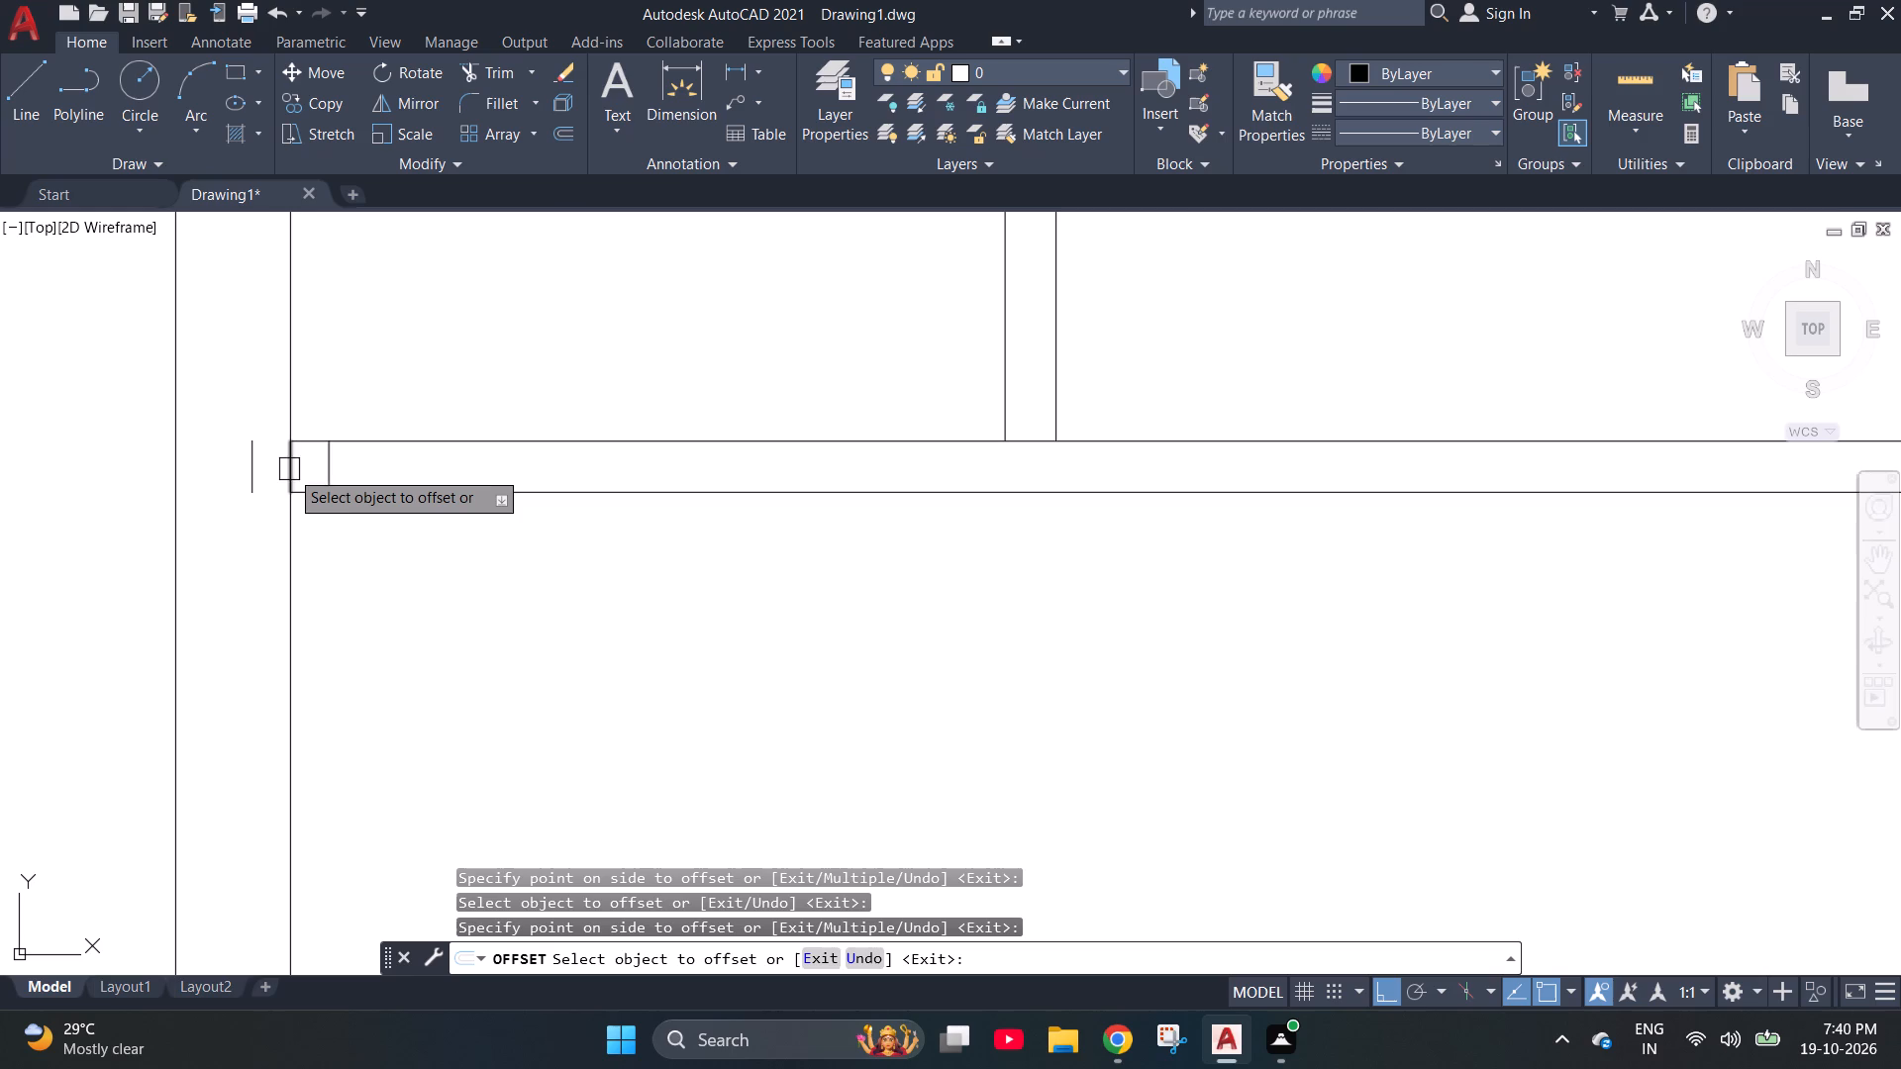
pyautogui.press('Escape')
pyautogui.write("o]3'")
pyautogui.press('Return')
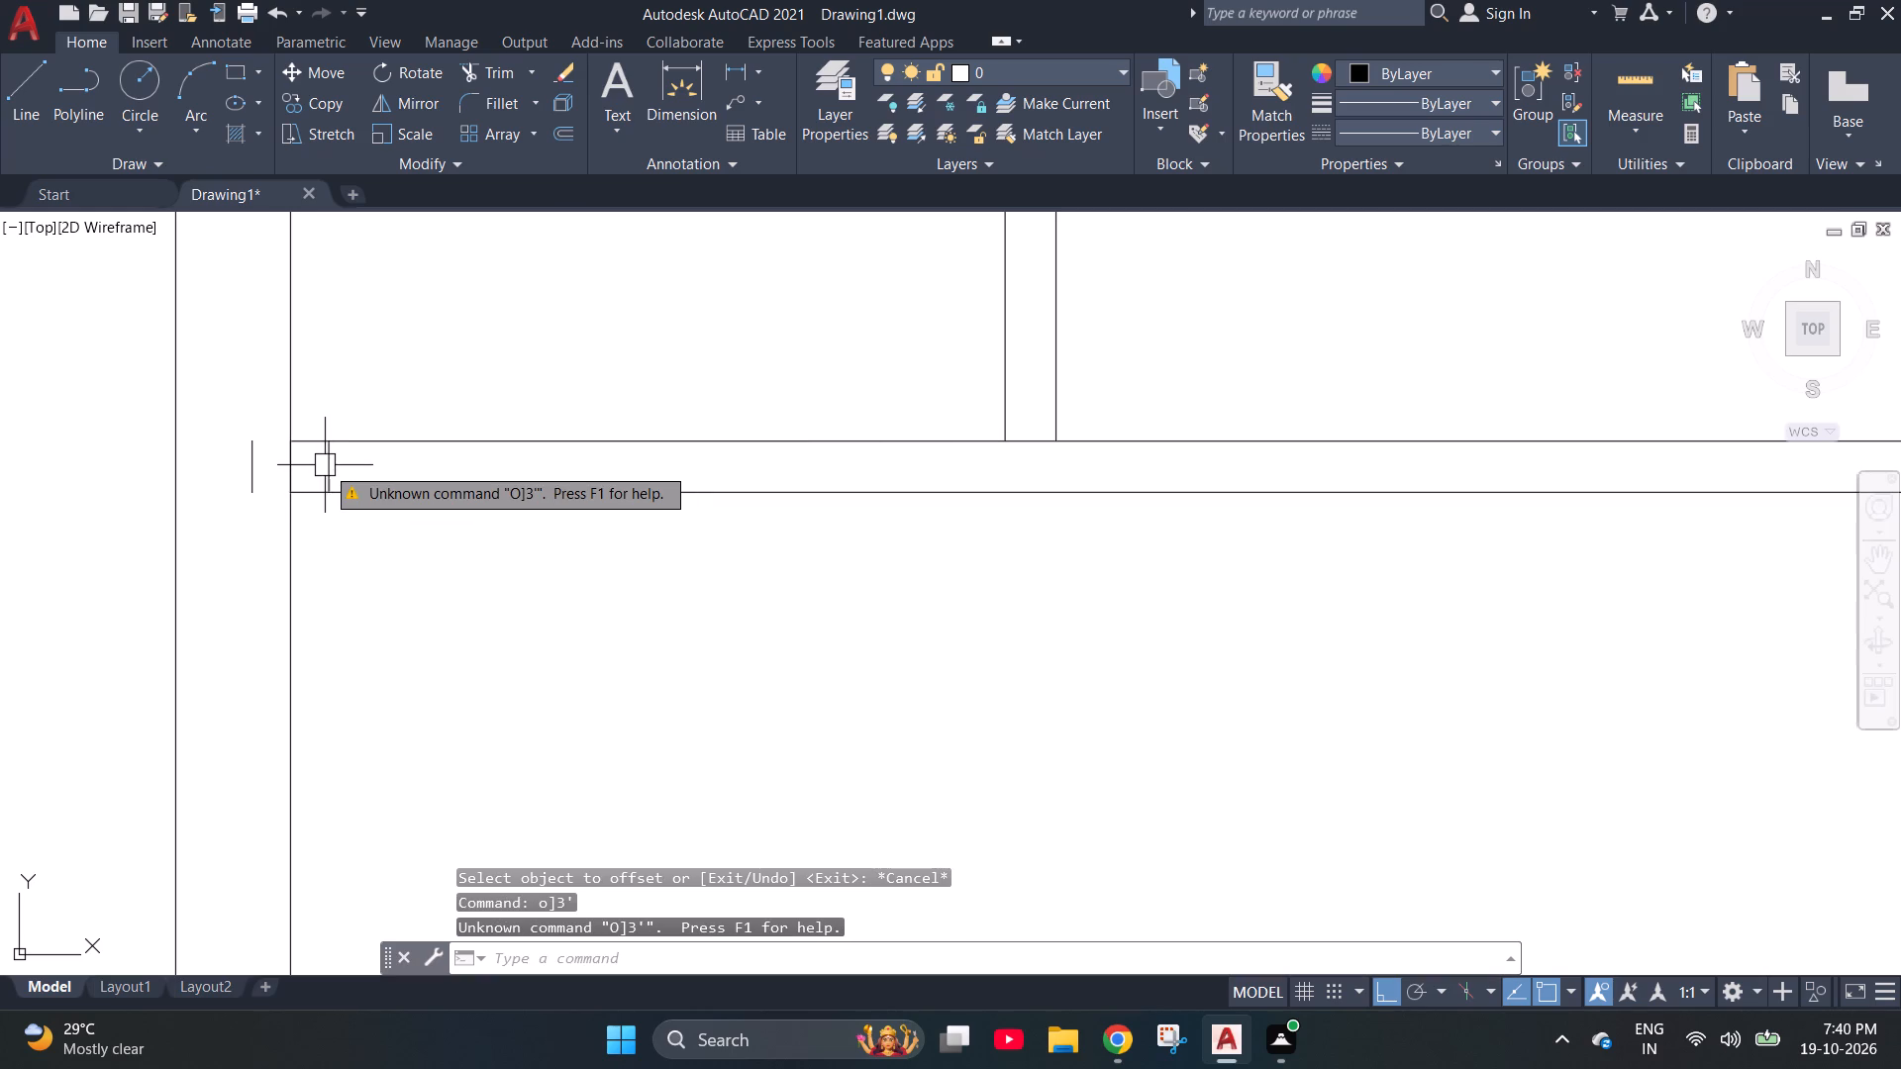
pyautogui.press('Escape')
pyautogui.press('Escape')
# Offset the new short line in the horizontal 4" partition 2' to the right as the opening's far edge.
pyautogui.press('o')
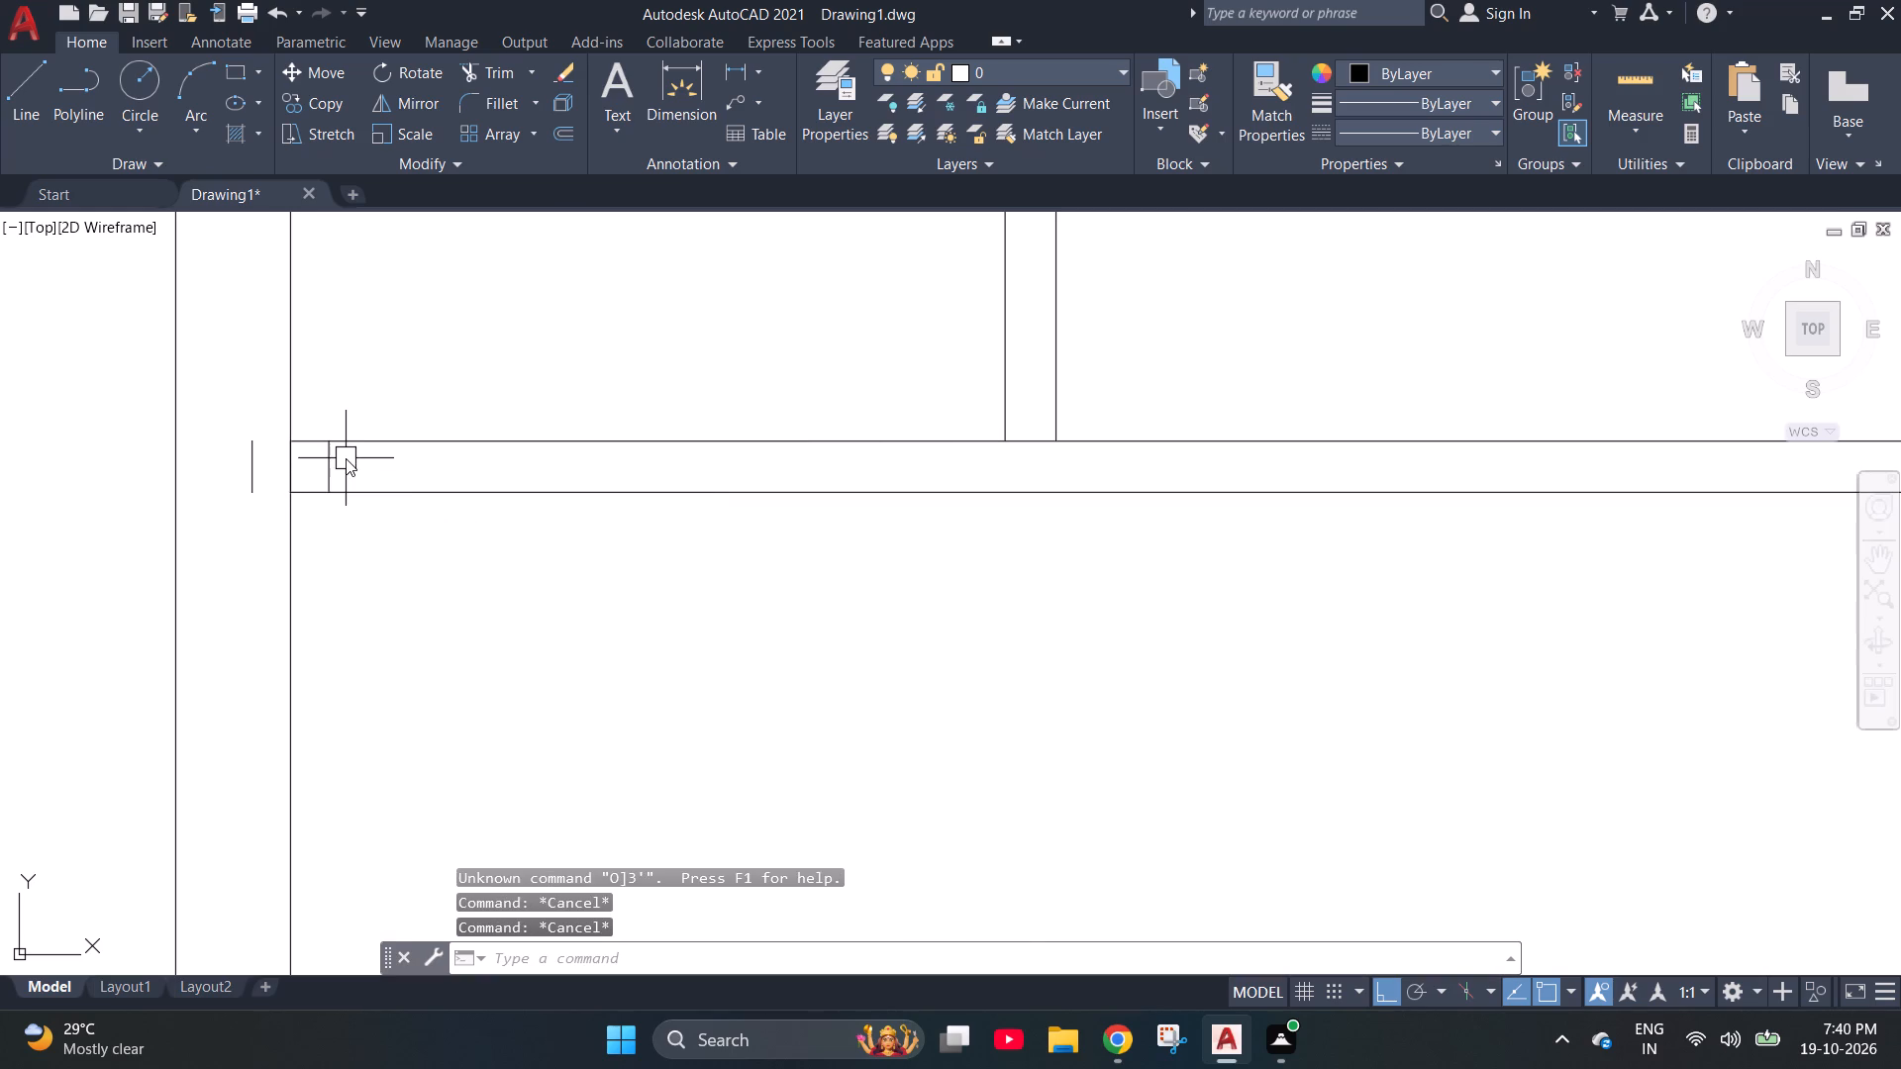
pyautogui.press('Return')
pyautogui.write("2'")
pyautogui.press('Return')
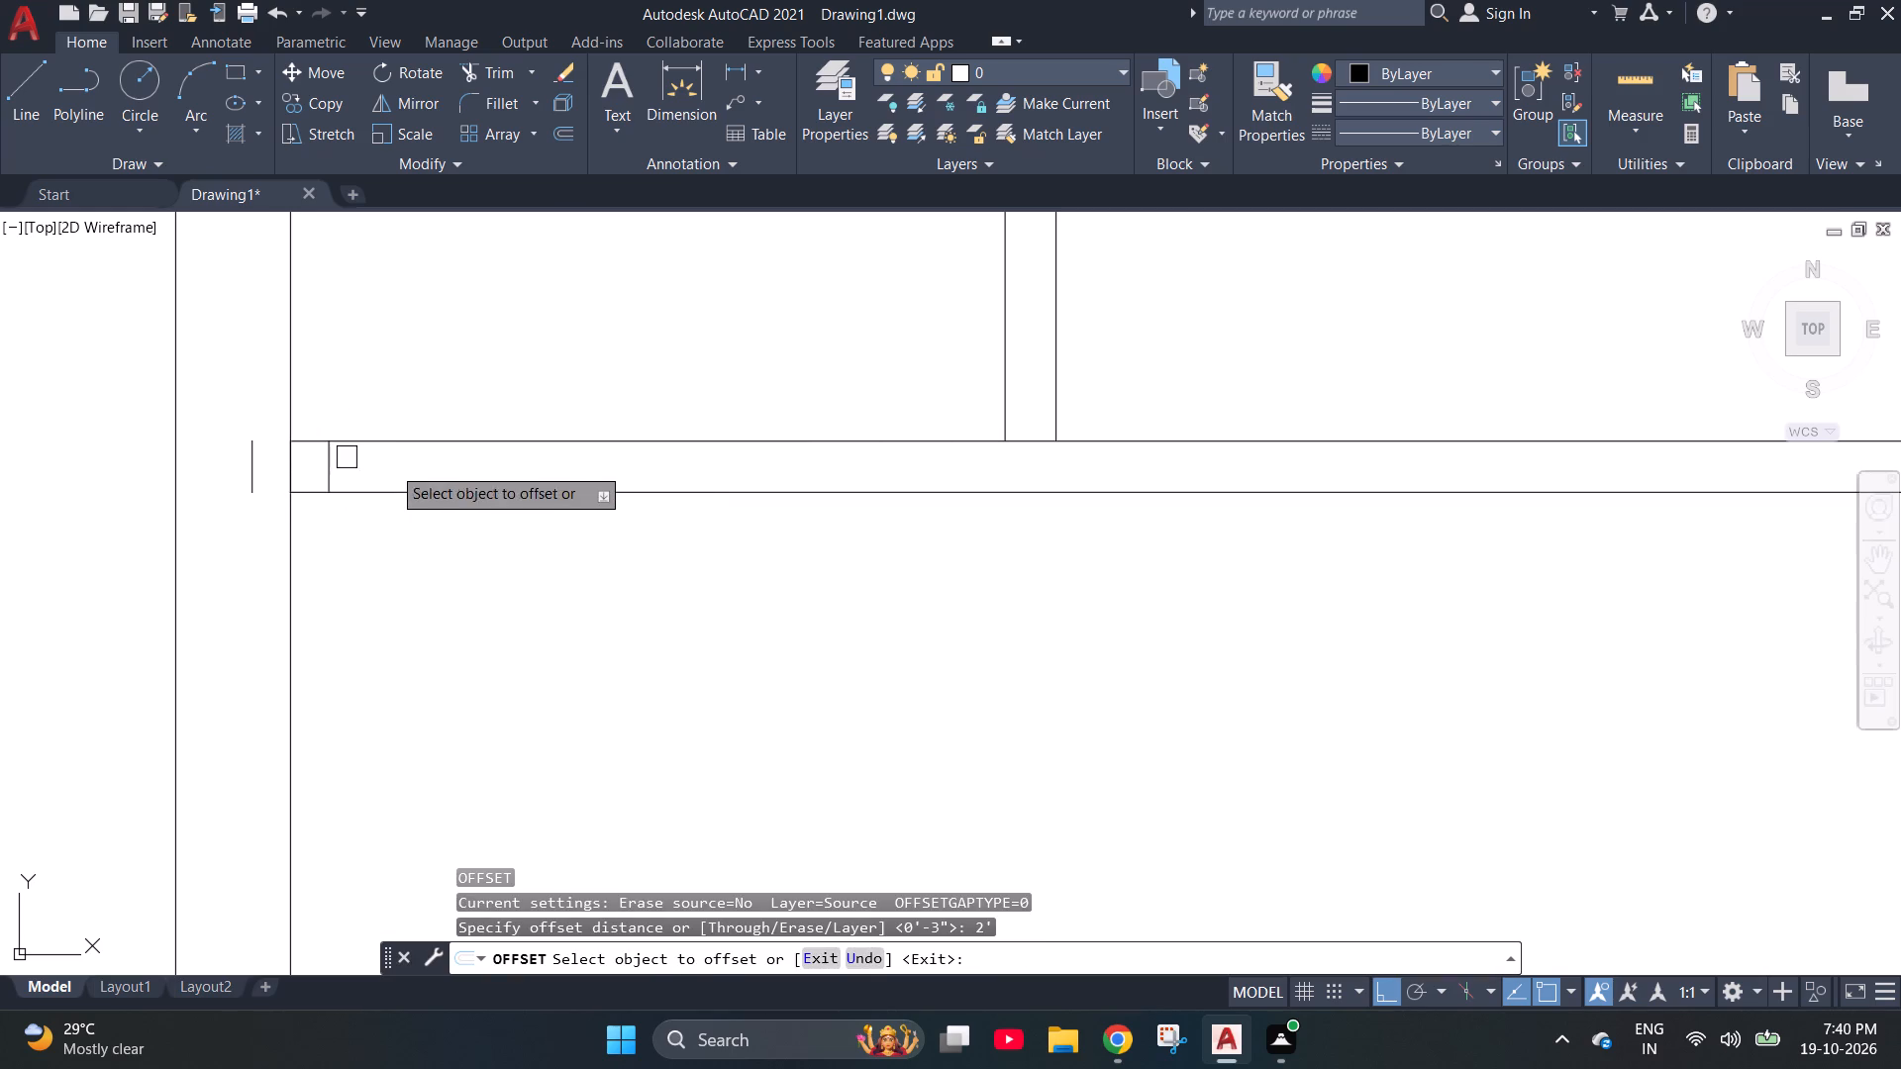
pyautogui.moveTo(330, 466); pyautogui.dragTo(366, 467)
pyautogui.click(544, 466)
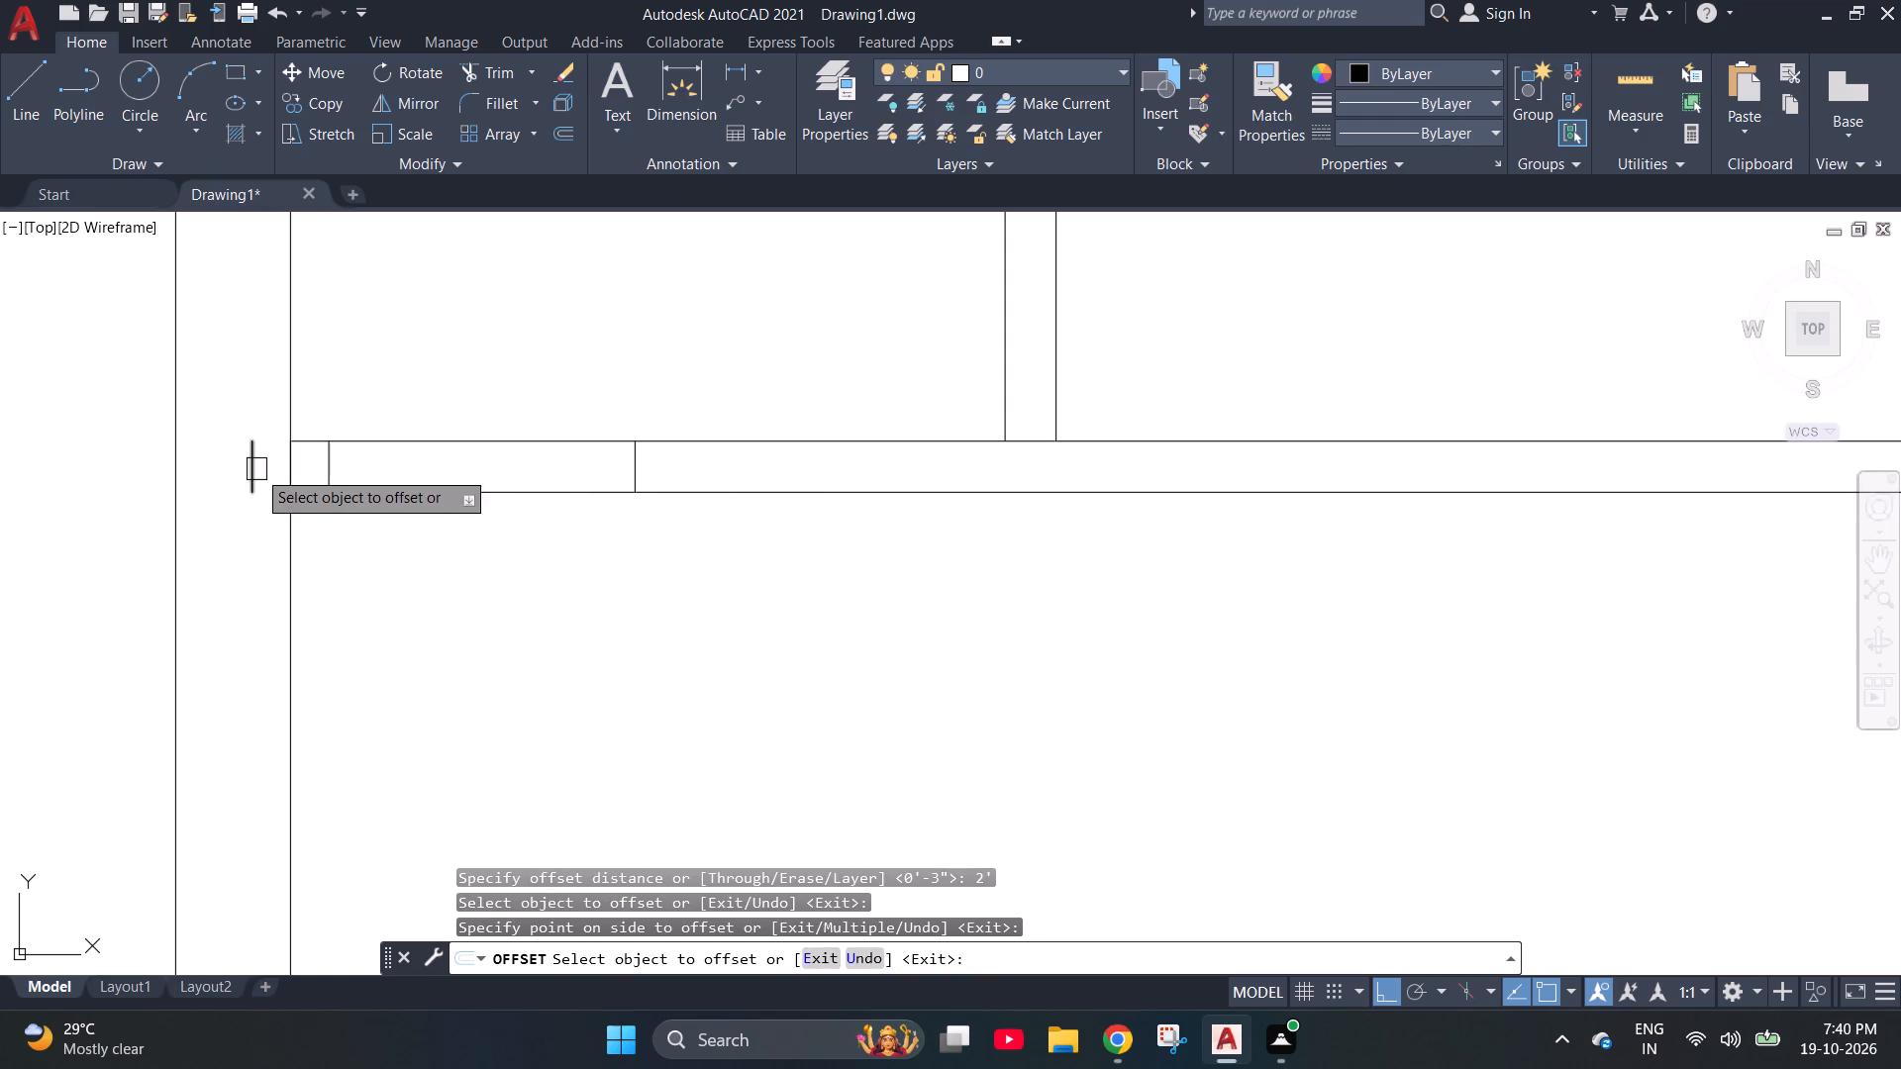
pyautogui.click(256, 469)
pyautogui.press('Escape')
pyautogui.press('Escape')
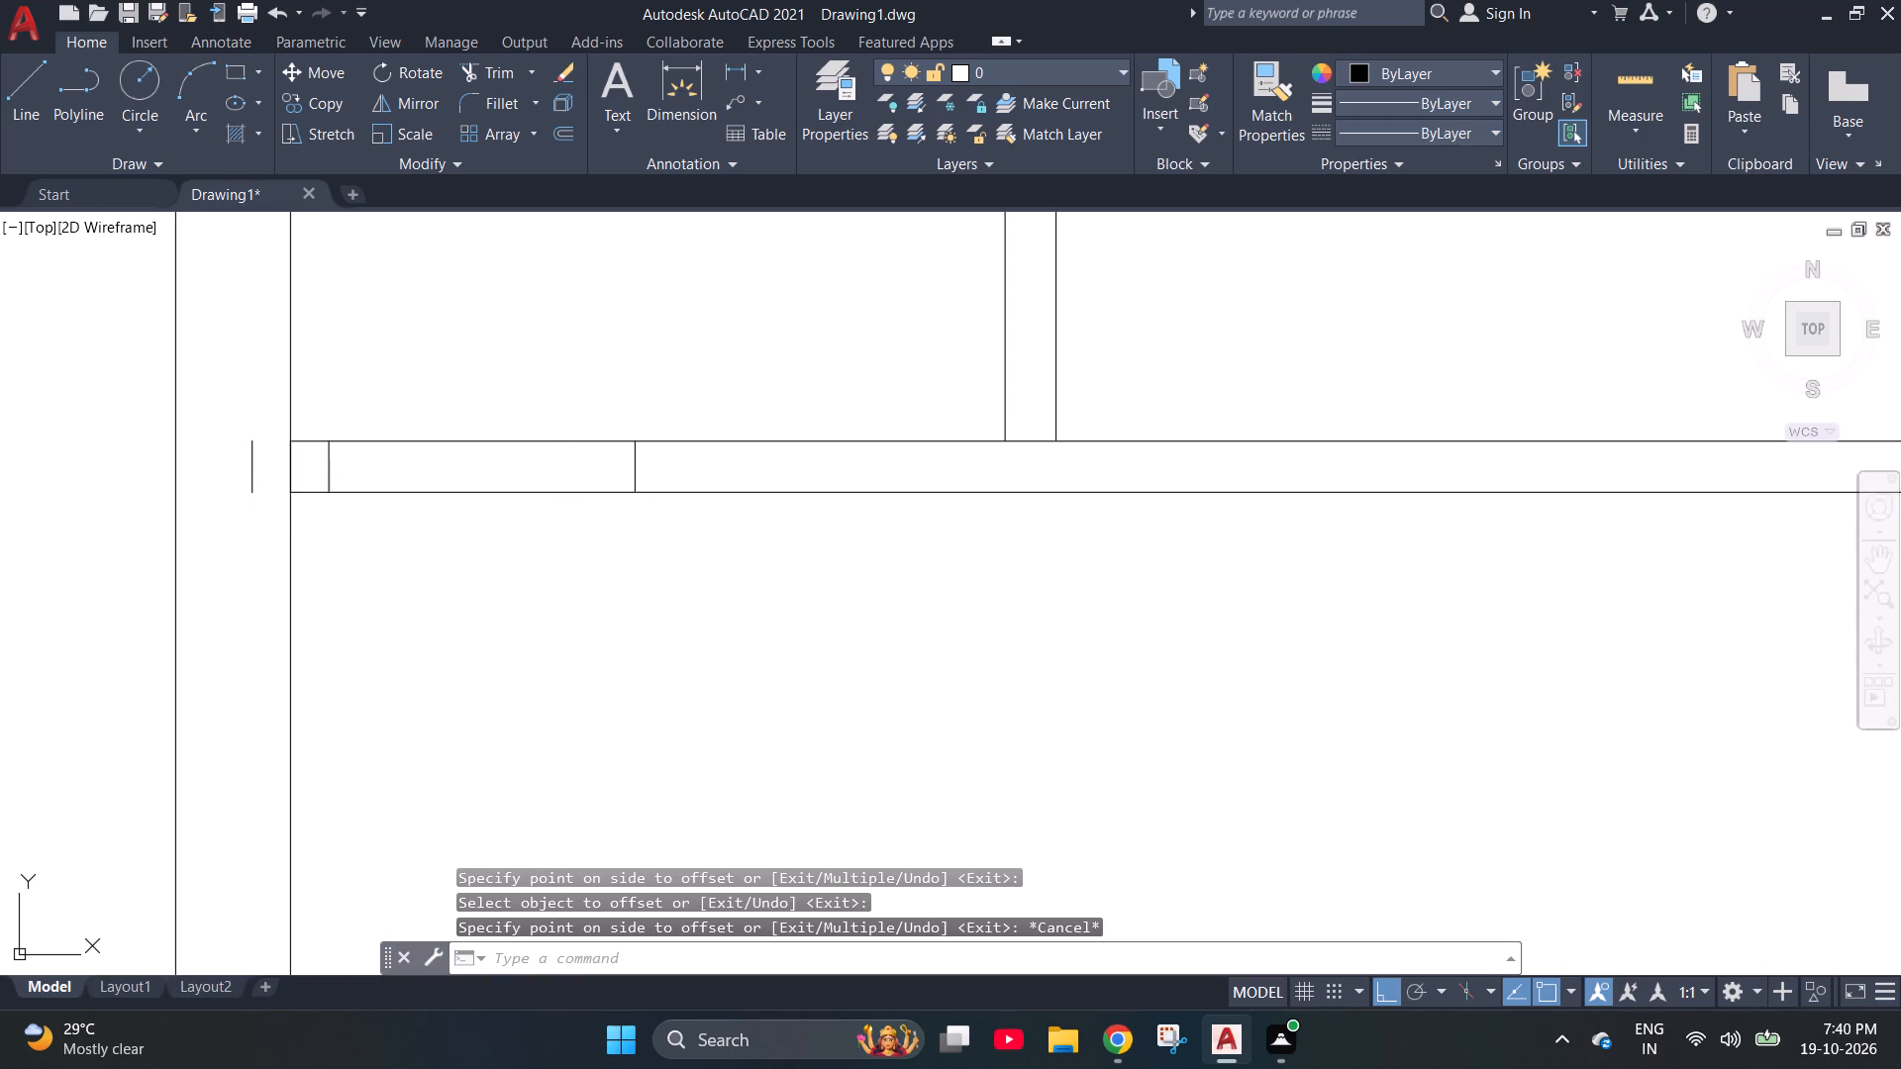
# Delete the stray short vertical line inside the left outer wall beside the partition's end.
pyautogui.click(253, 467)
pyautogui.press('Delete')
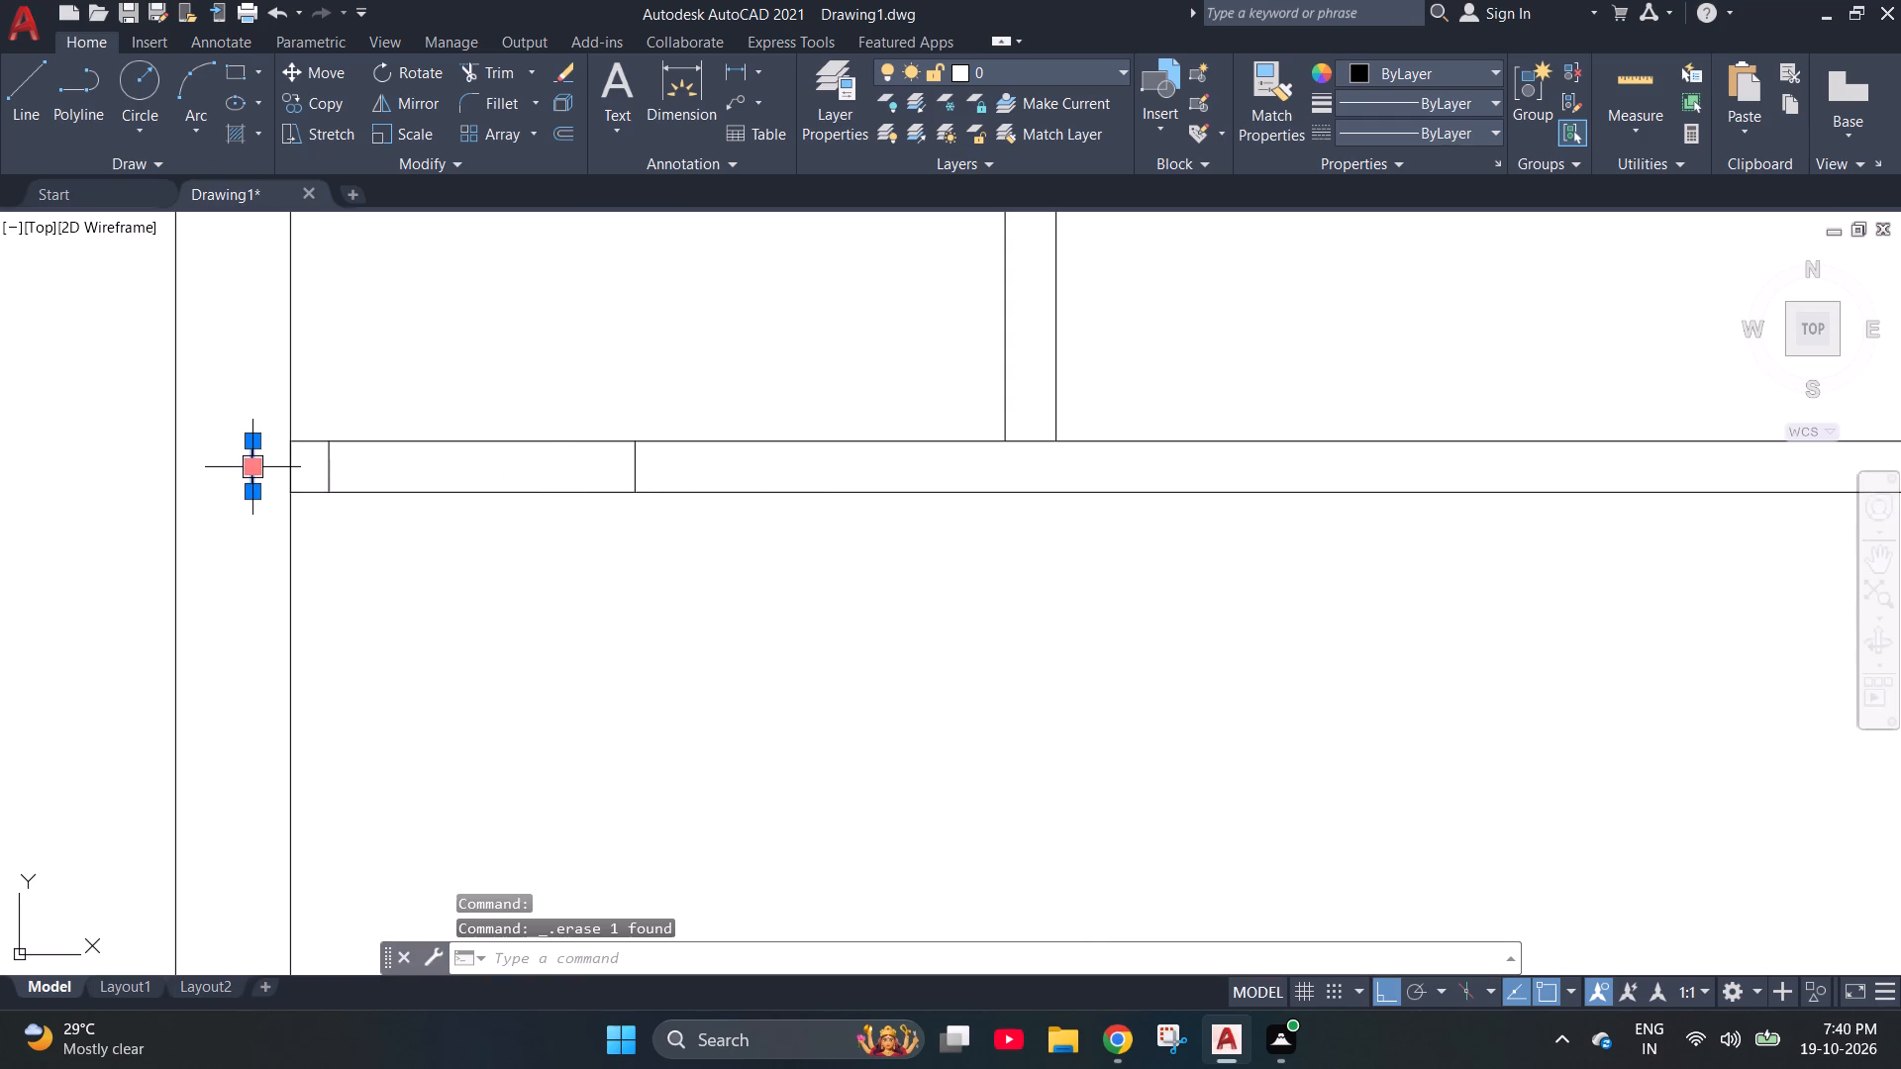
# Trim both horizontal partition lines between the two short lines to open the 2' doorway below the upper-left room.
pyautogui.write('tr')
pyautogui.press('Return')
pyautogui.moveTo(519, 606); pyautogui.dragTo(513, 573)
pyautogui.click(452, 296)
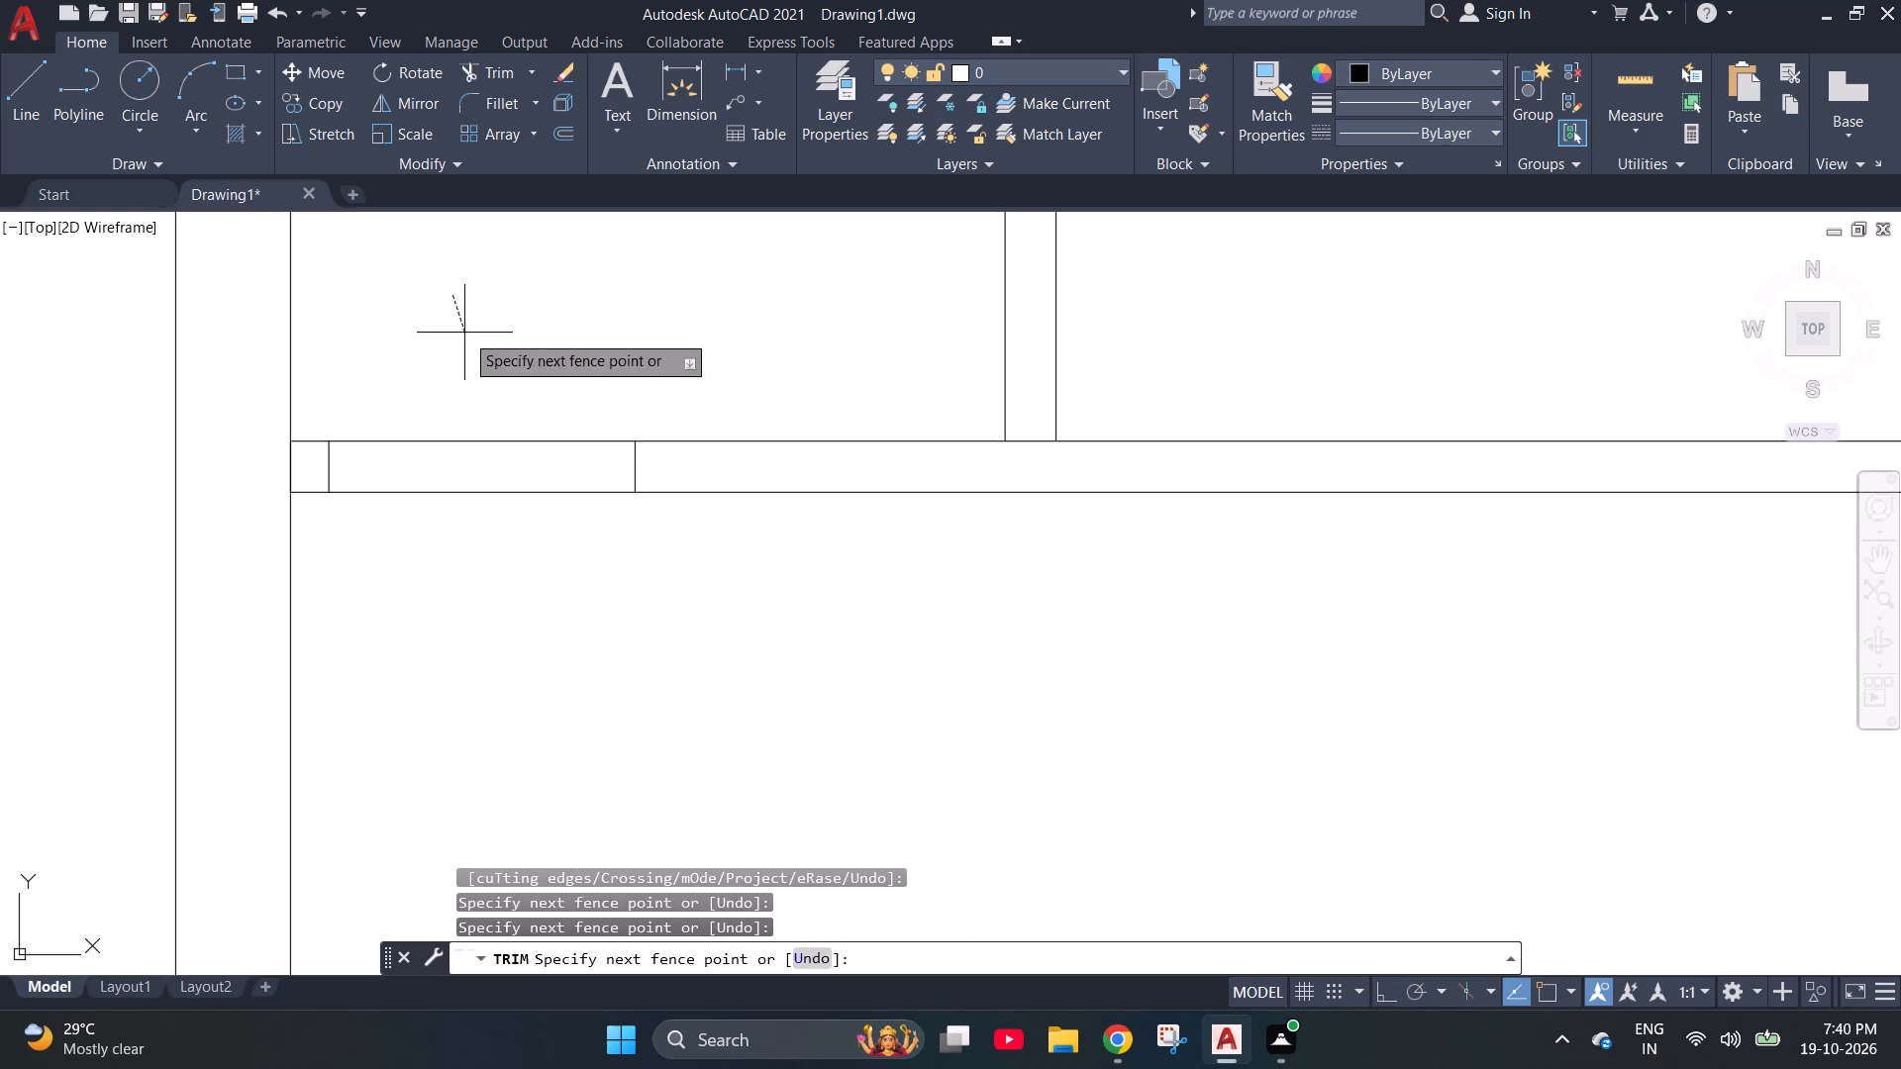
pyautogui.click(461, 600)
pyautogui.scroll(-3, 381, 590)
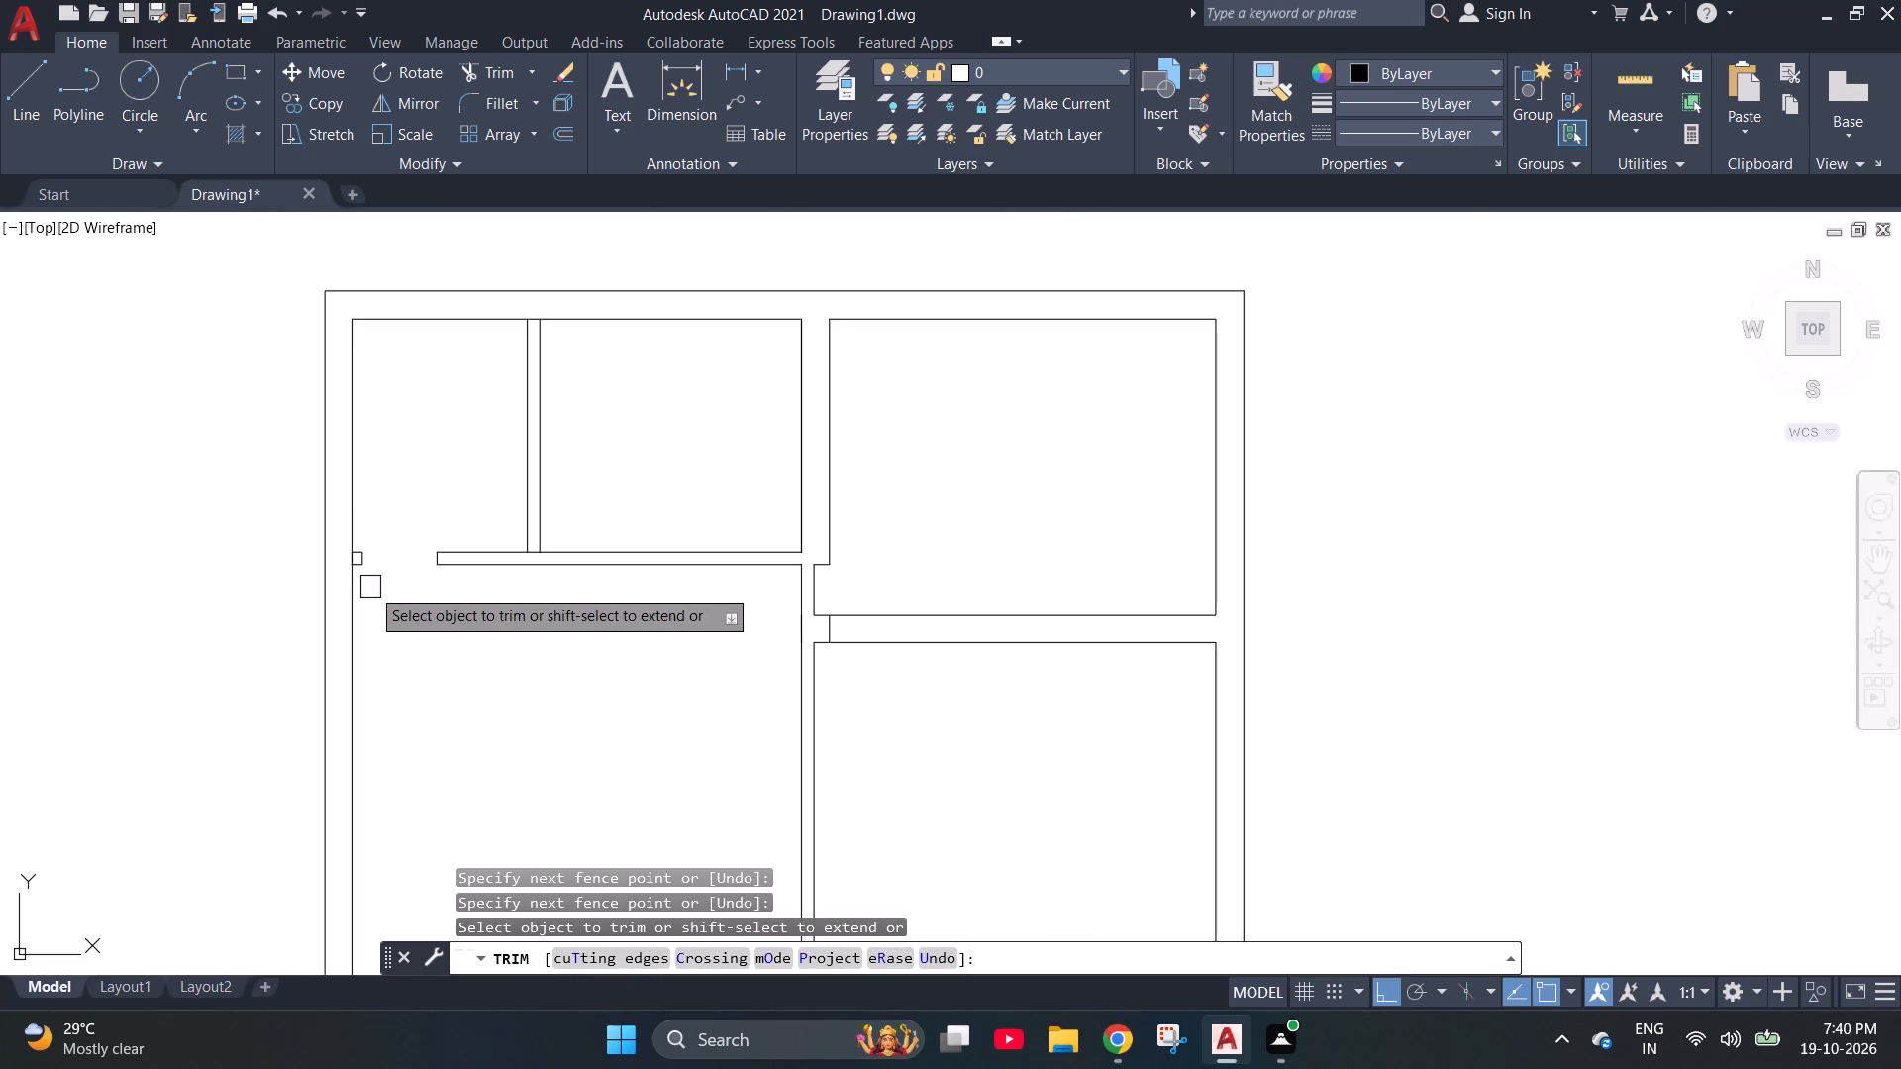
pyautogui.press('Escape')
pyautogui.press('Escape')
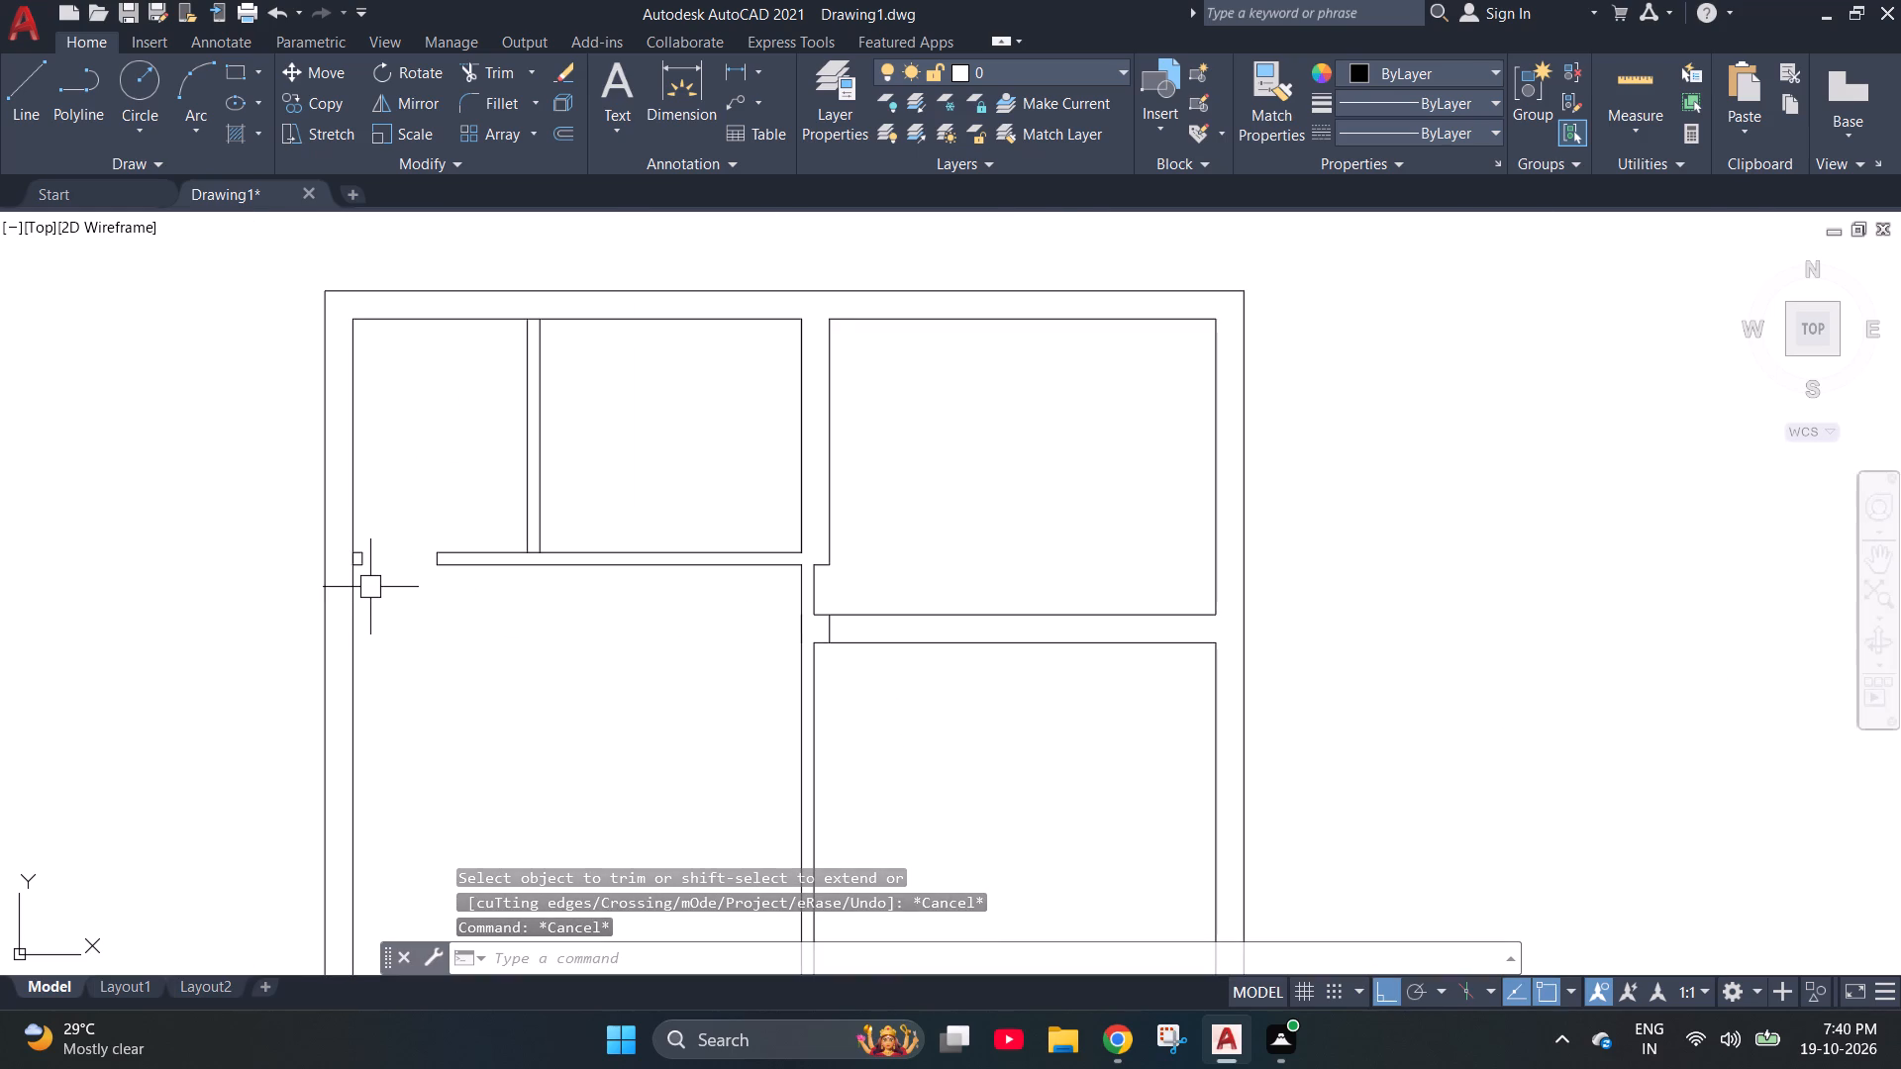
# Draw a short horizontal line across the lower end of the vertical 4" partition beside the upper-left room.
pyautogui.scroll(4, 541, 547)
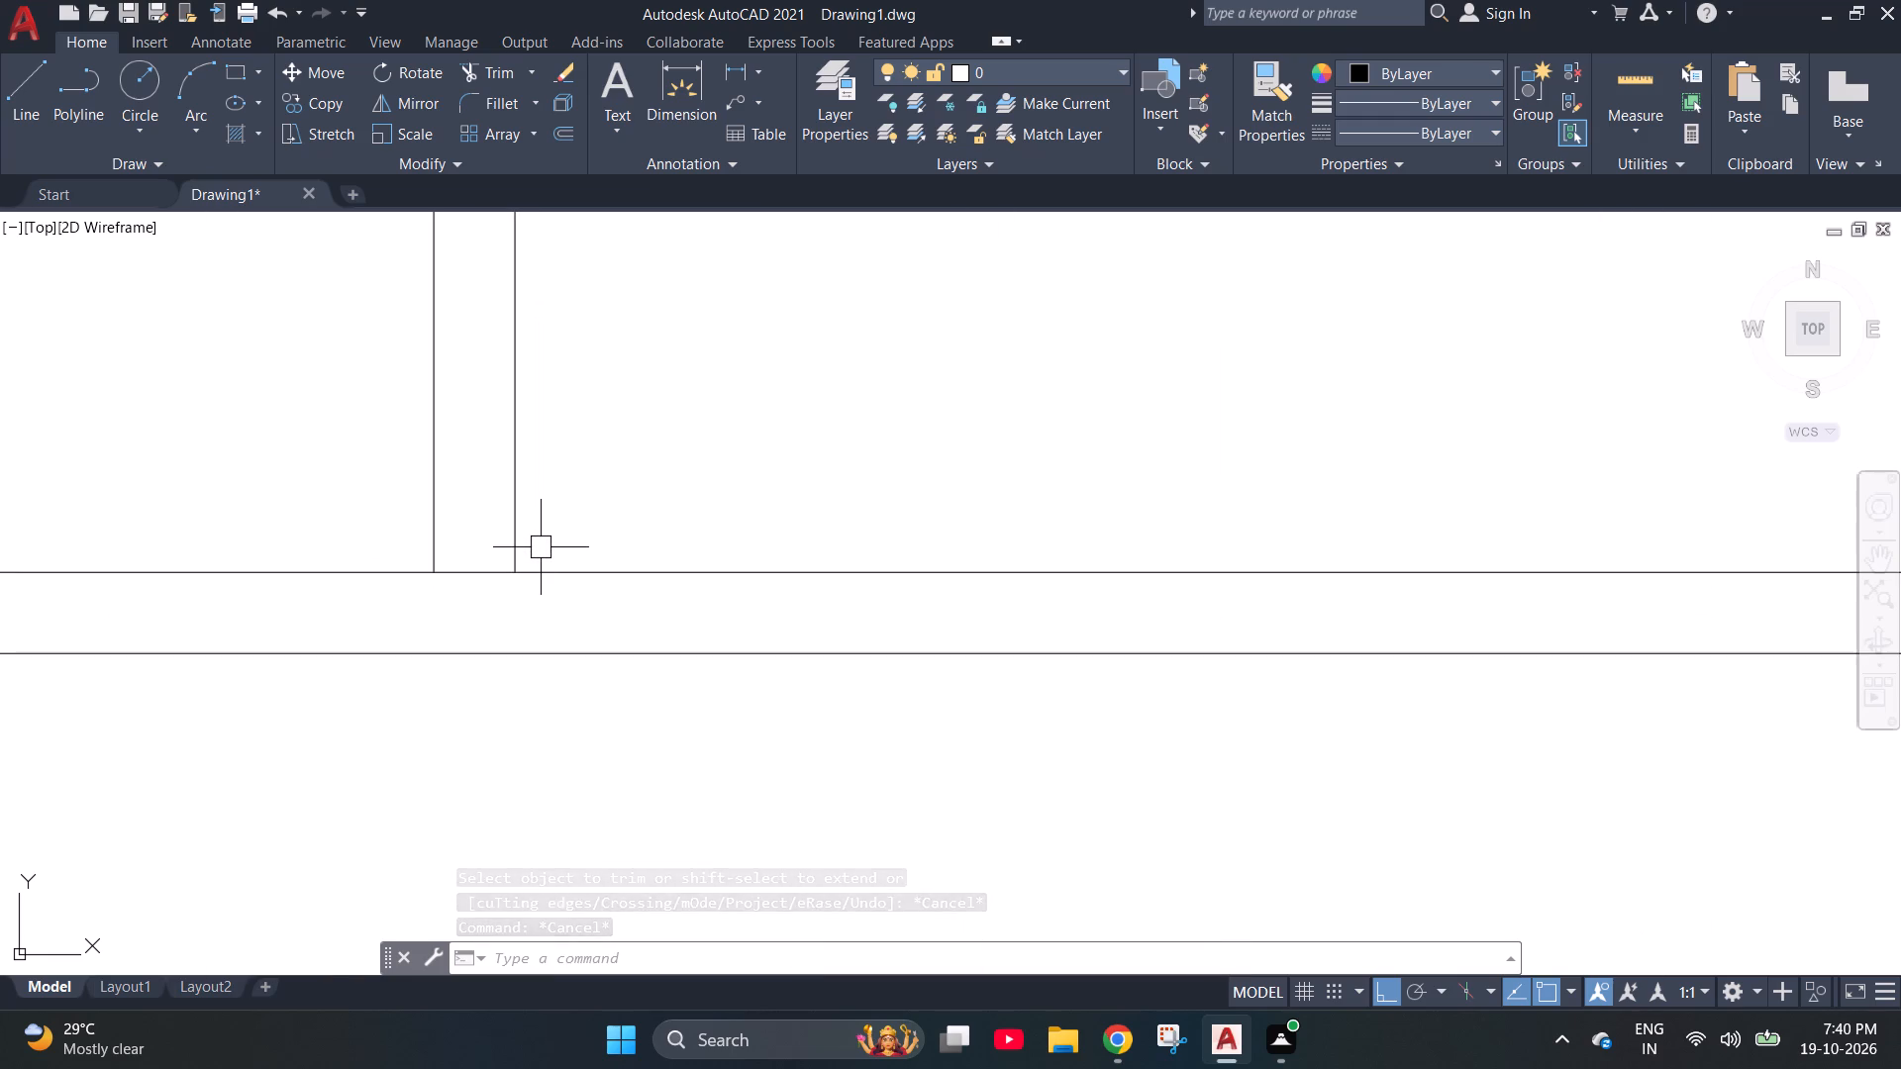
pyautogui.press('l')
pyautogui.press('Return')
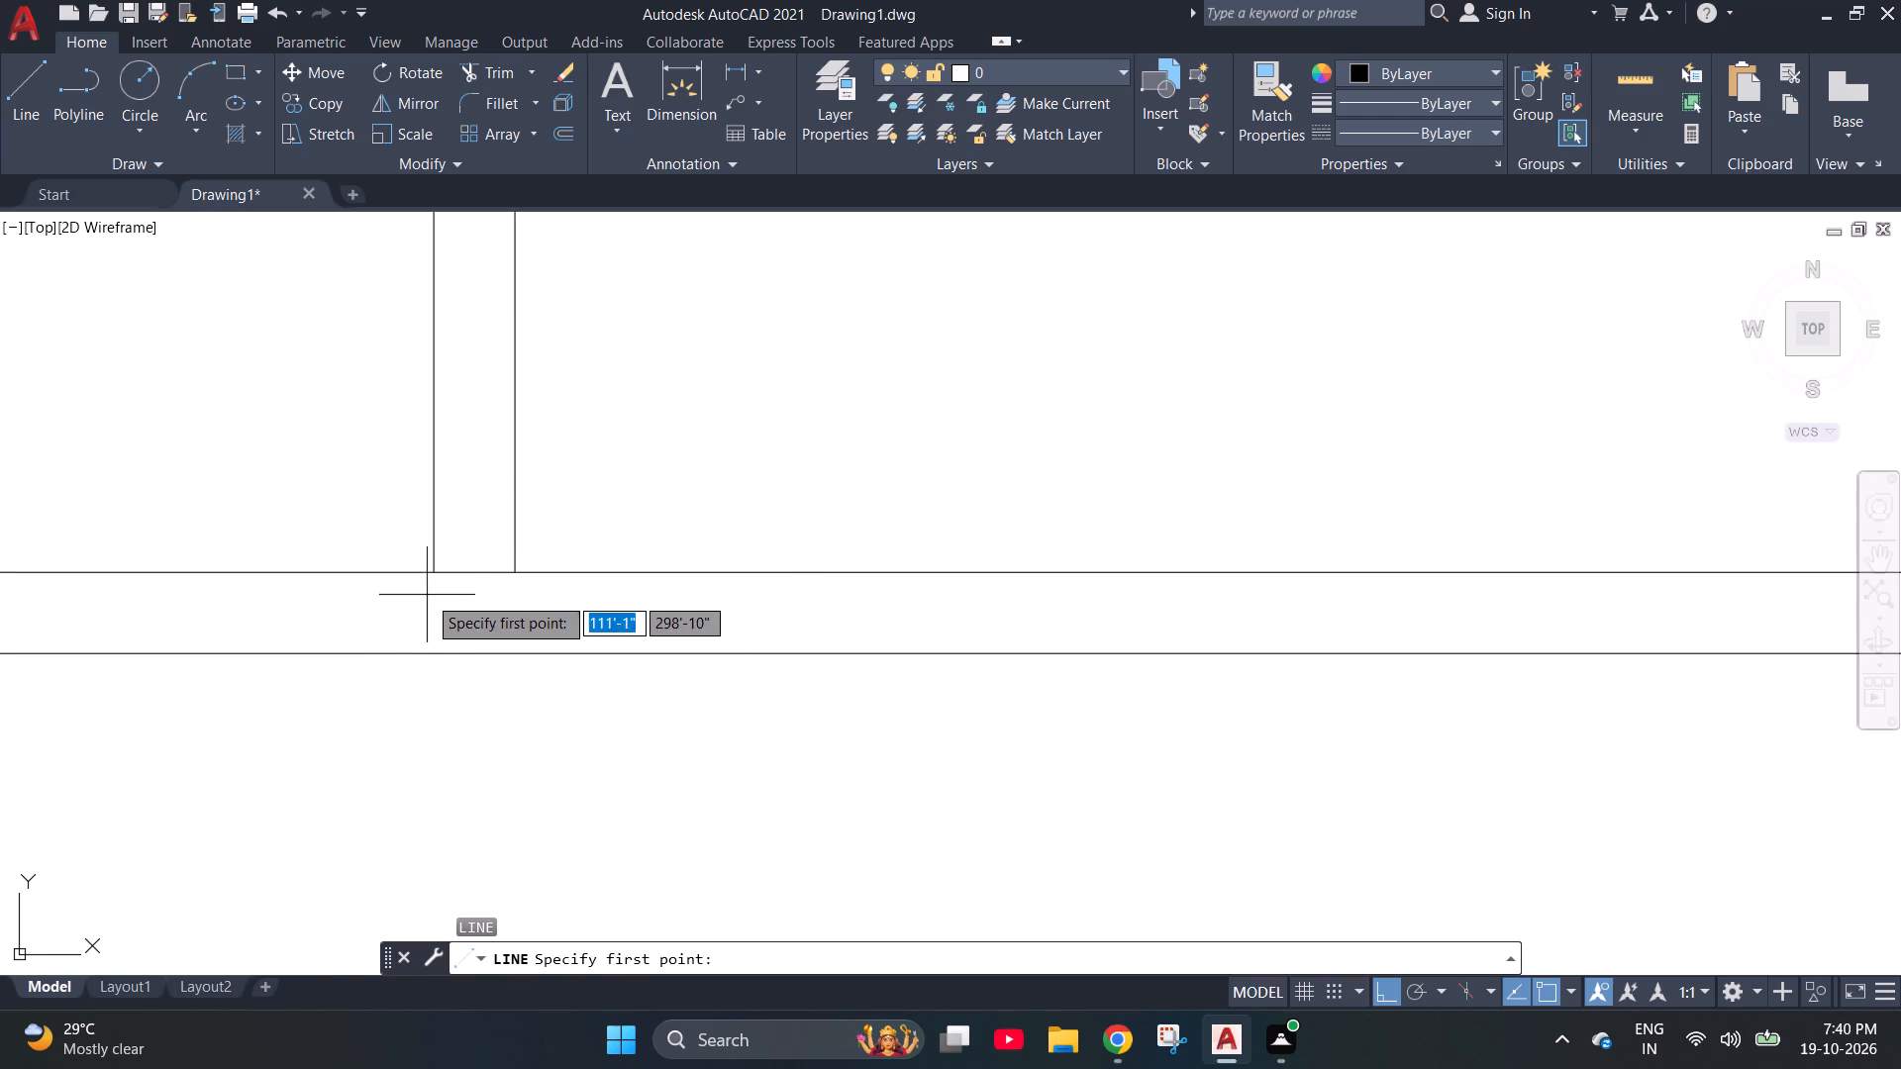
pyautogui.click(435, 575)
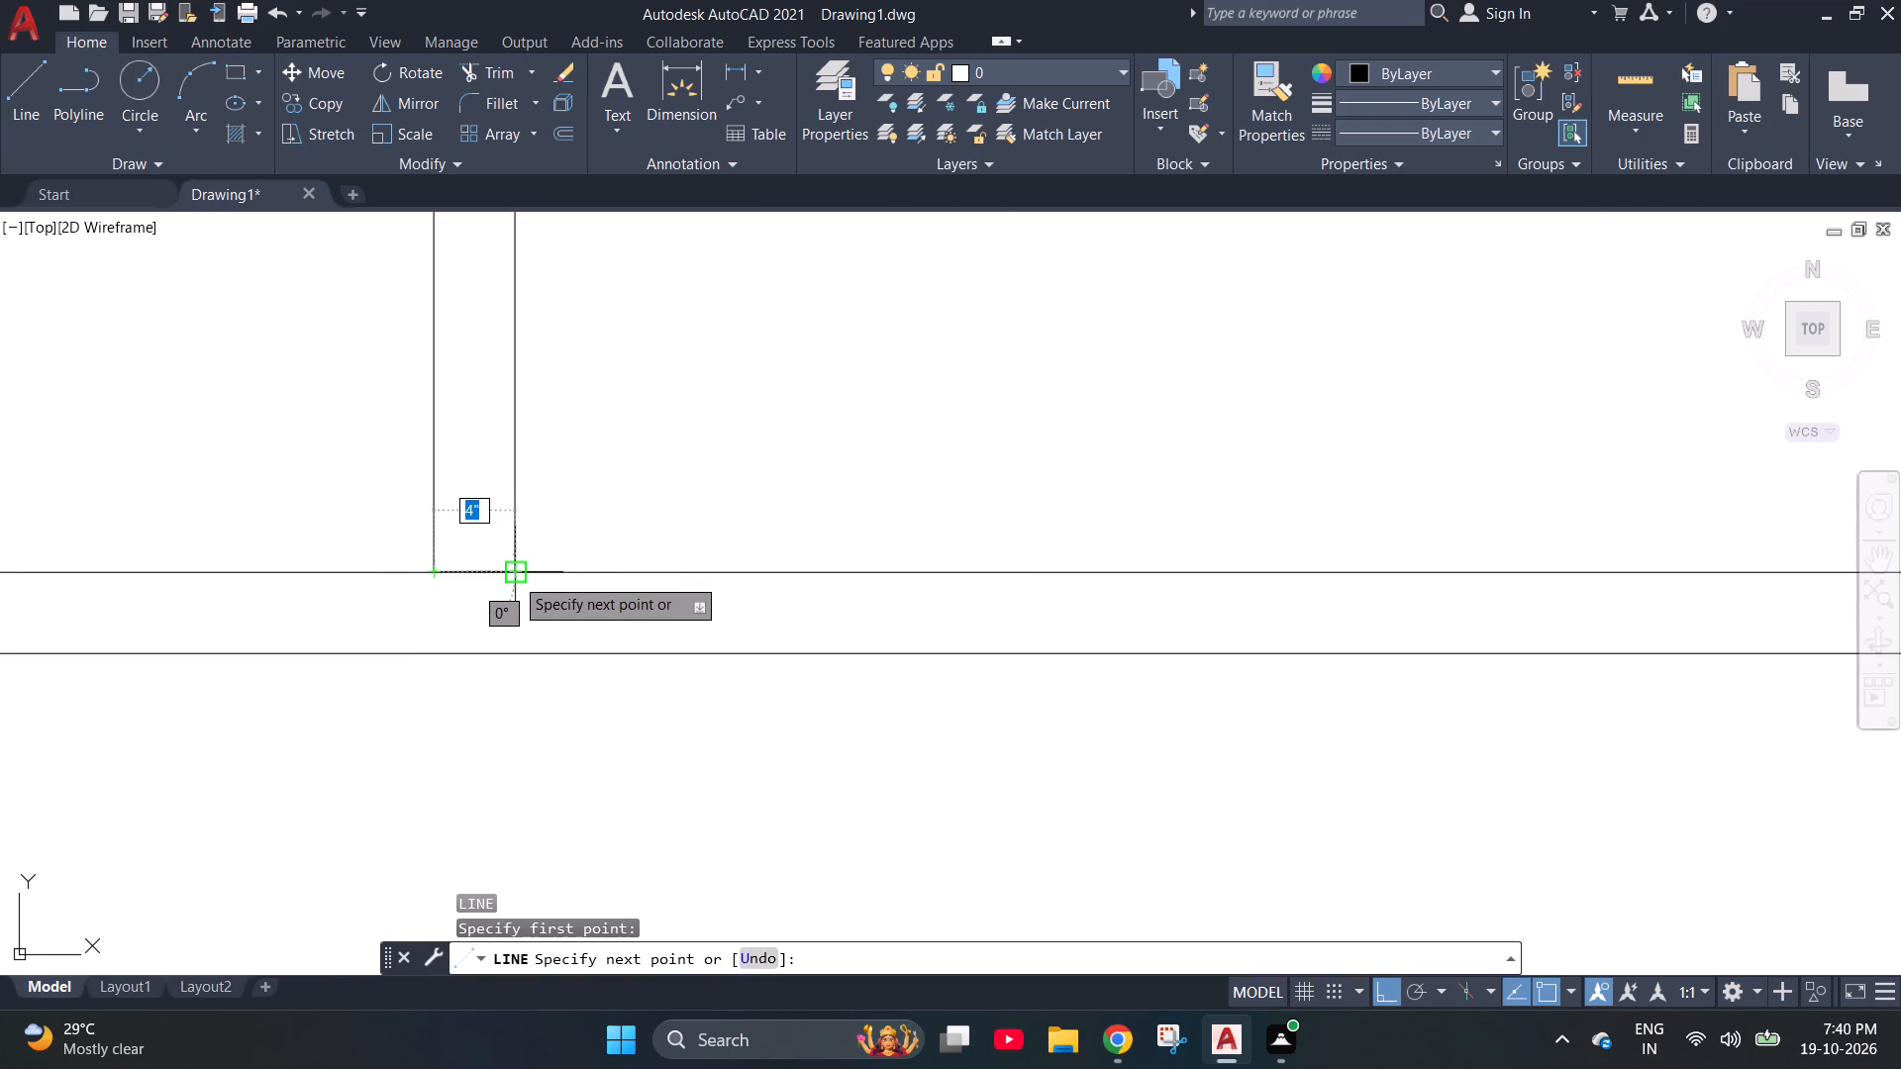
pyautogui.click(514, 575)
pyautogui.press('Escape')
# Offset the short line at the vertical partition's lower end 3" upward.
pyautogui.press('o')
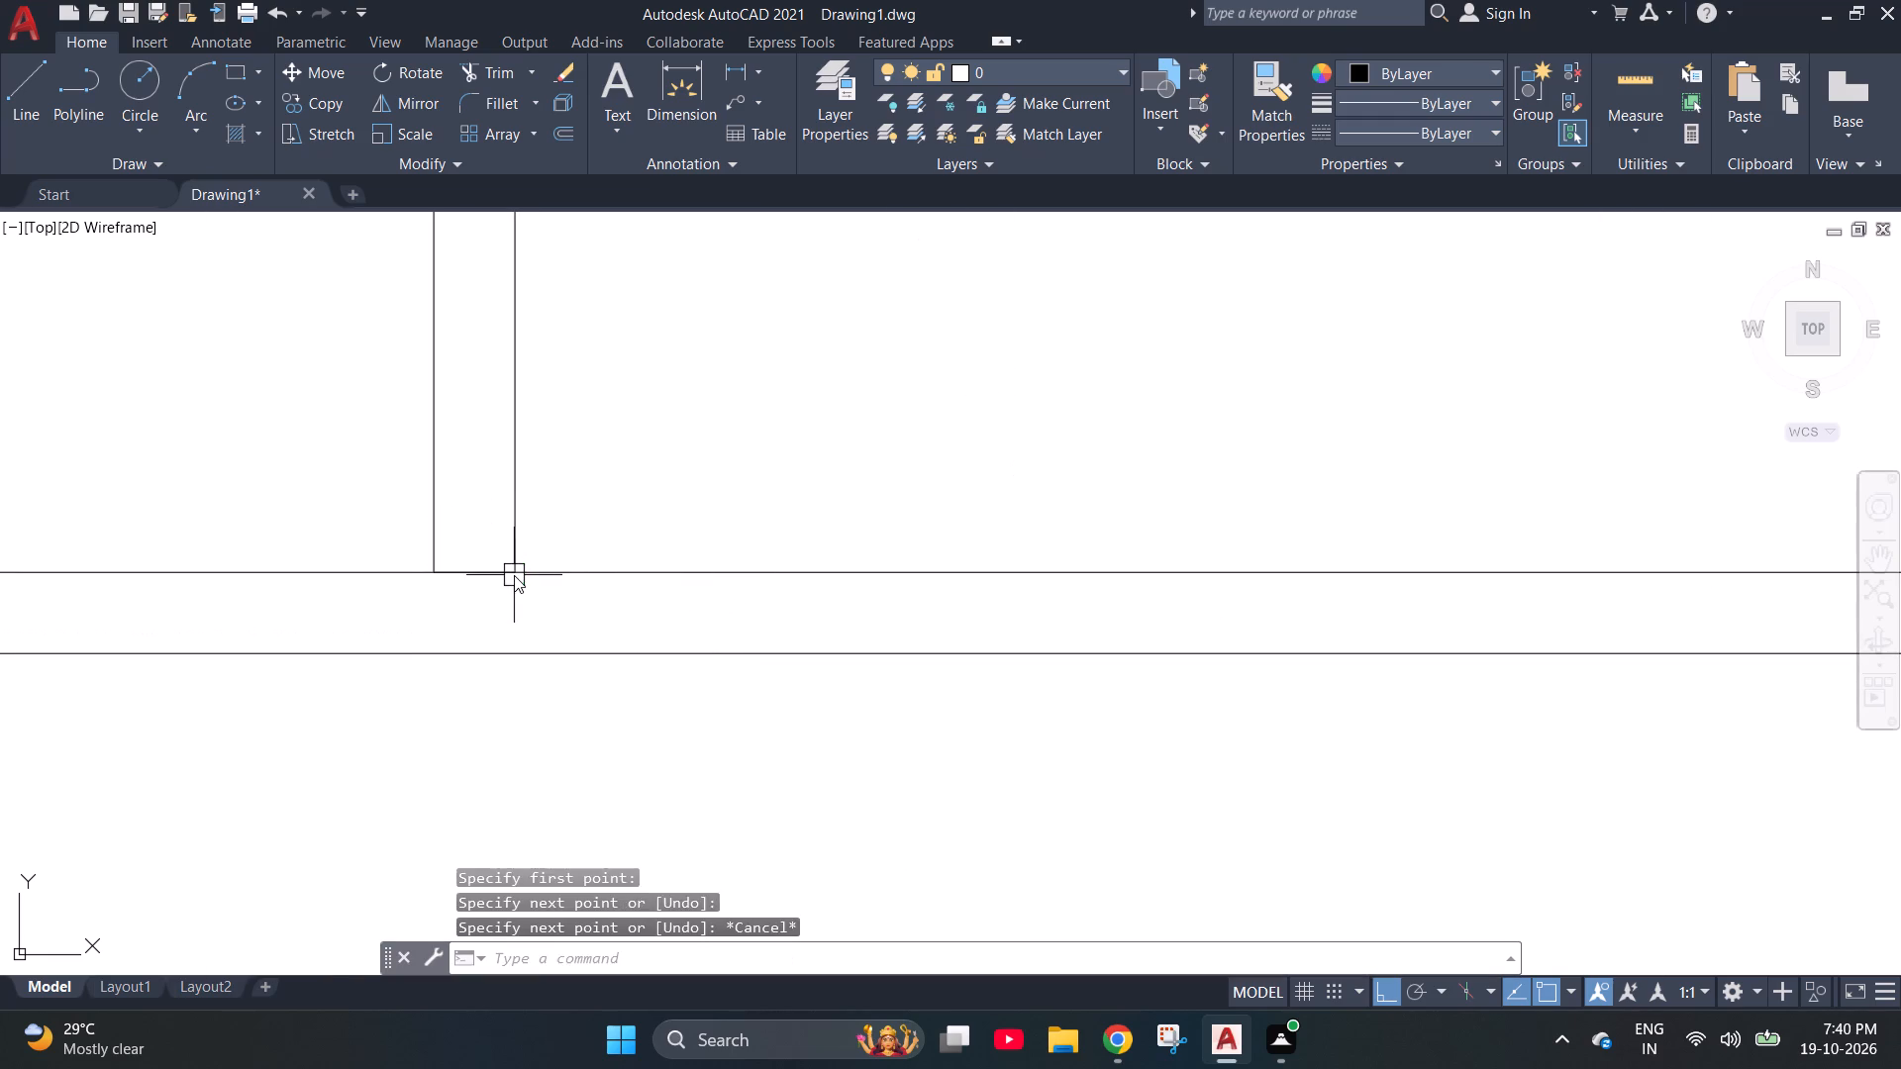
pyautogui.press('Return')
pyautogui.write('3"')
pyautogui.press('Return')
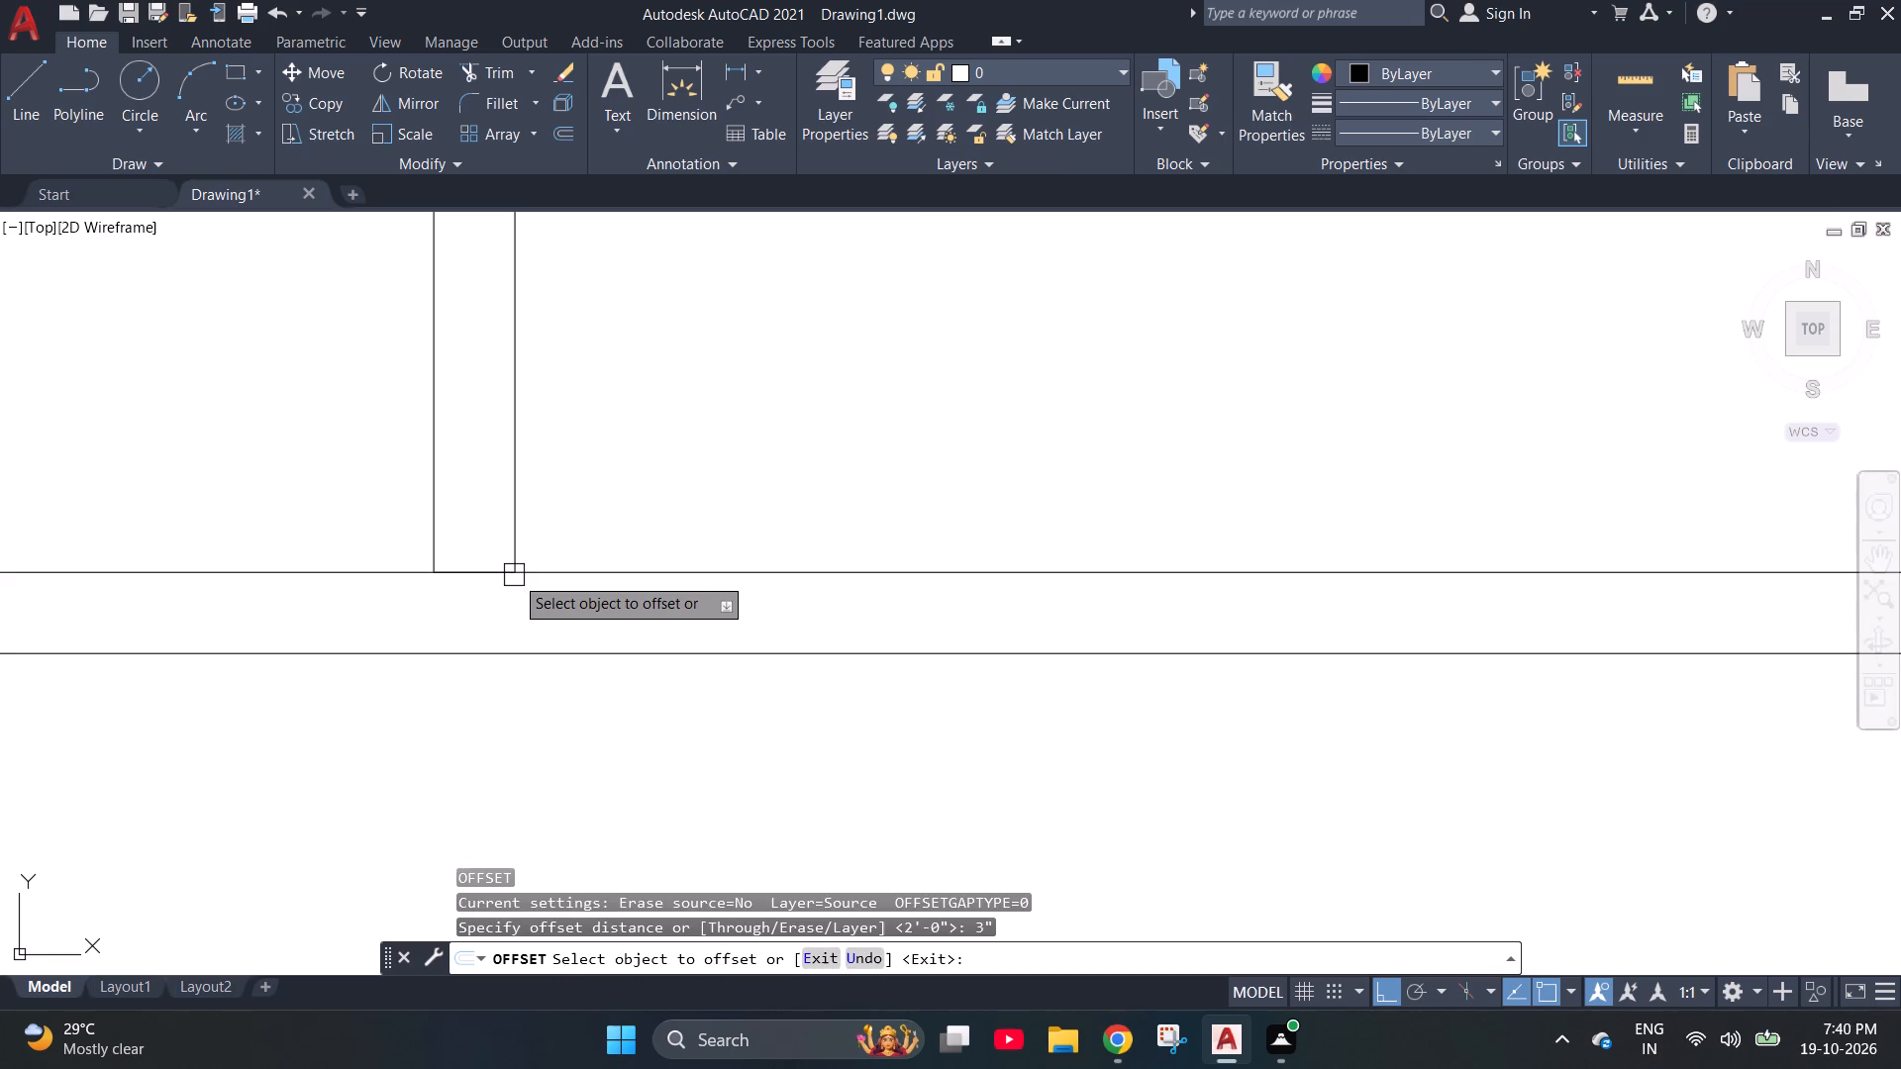
pyautogui.click(461, 567)
pyautogui.click(491, 513)
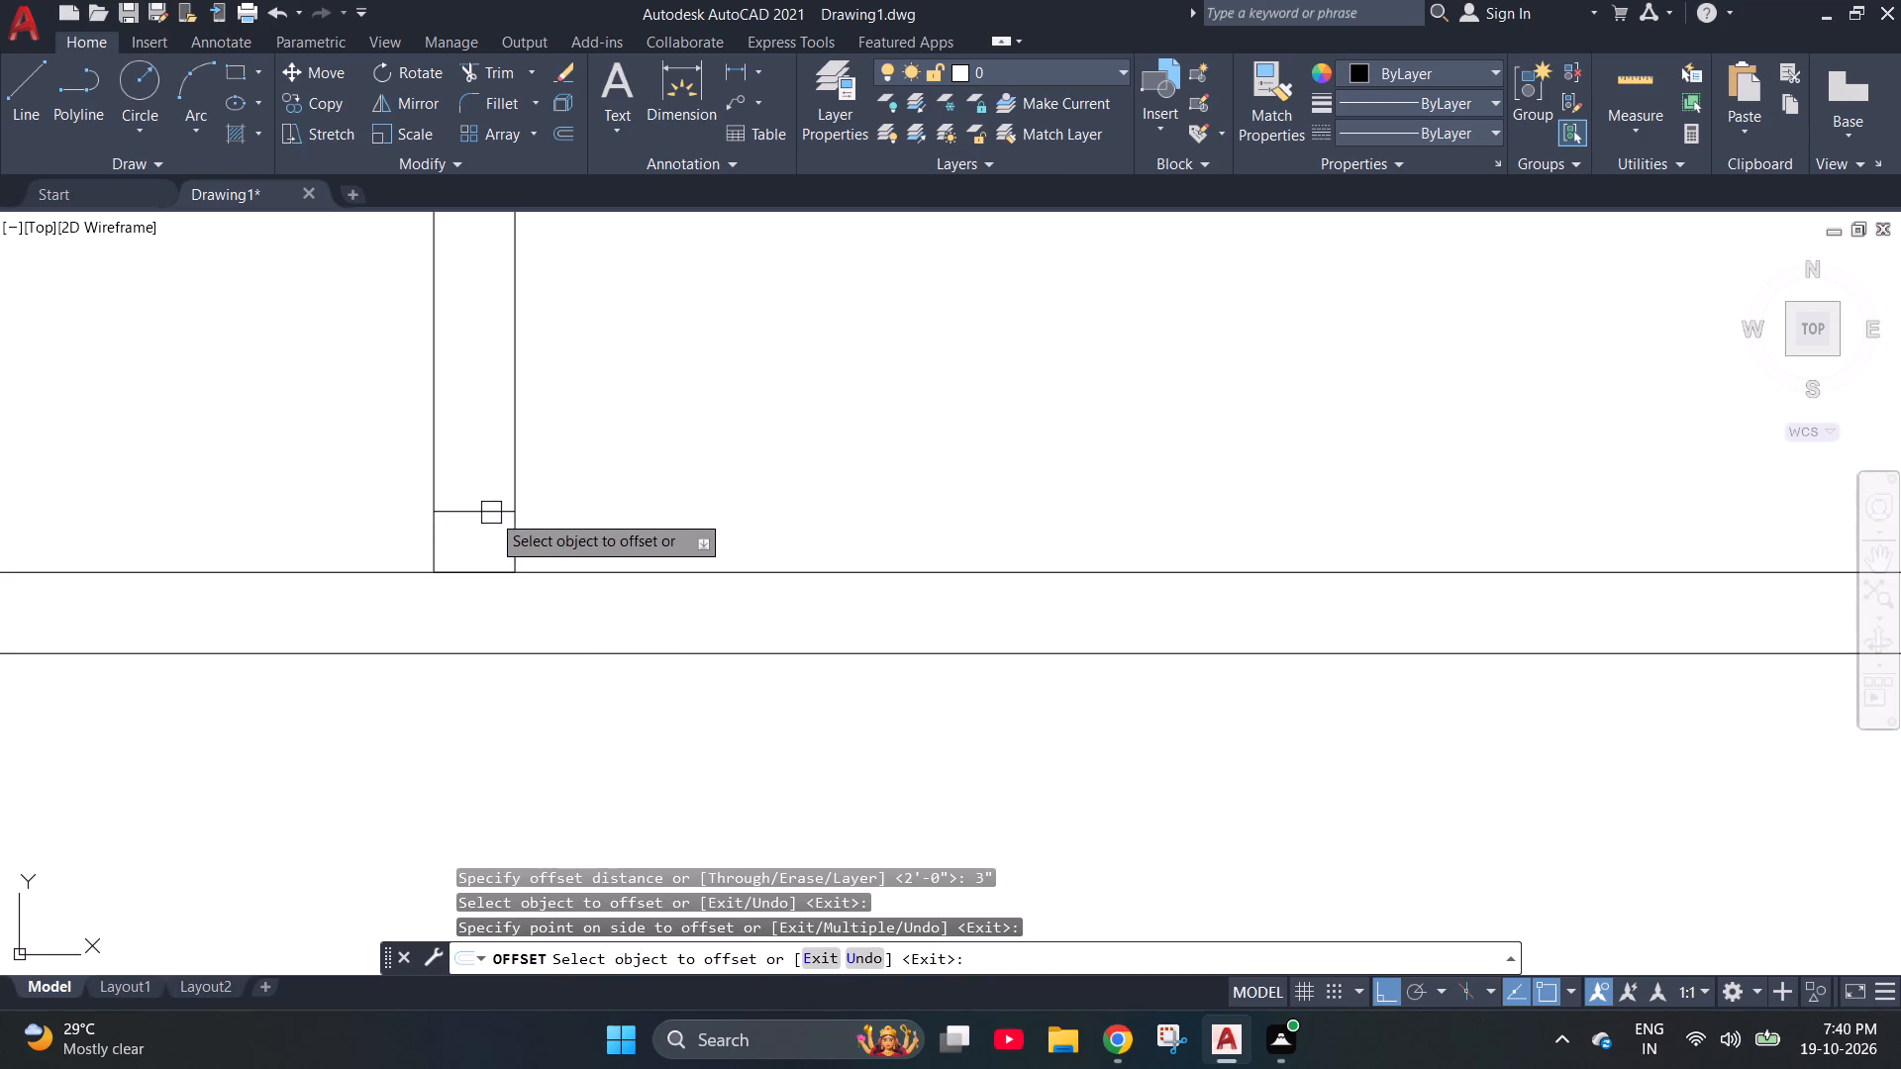
pyautogui.press('Escape')
# Offset the new upper short line in the vertical partition 2' upward as the opening's other edge.
pyautogui.press('o')
pyautogui.press('Return')
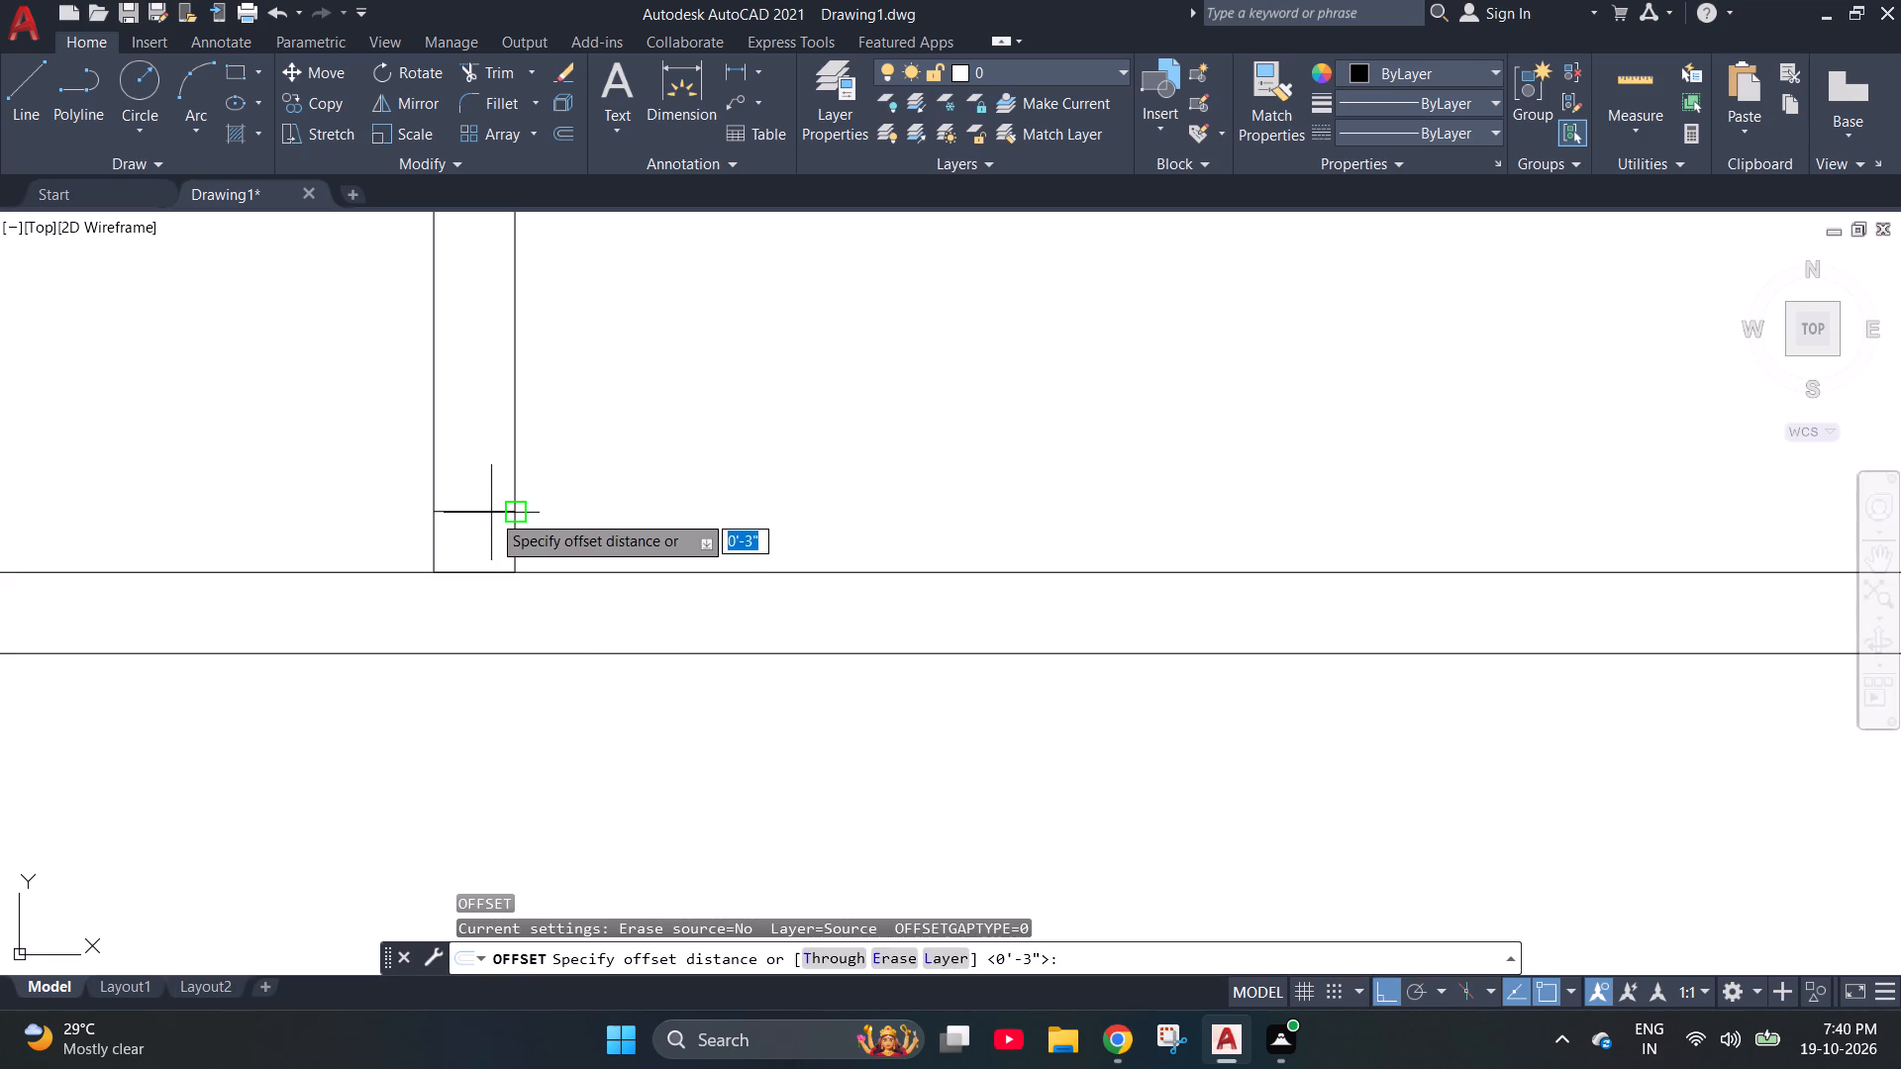
pyautogui.write("2'")
pyautogui.press('Return')
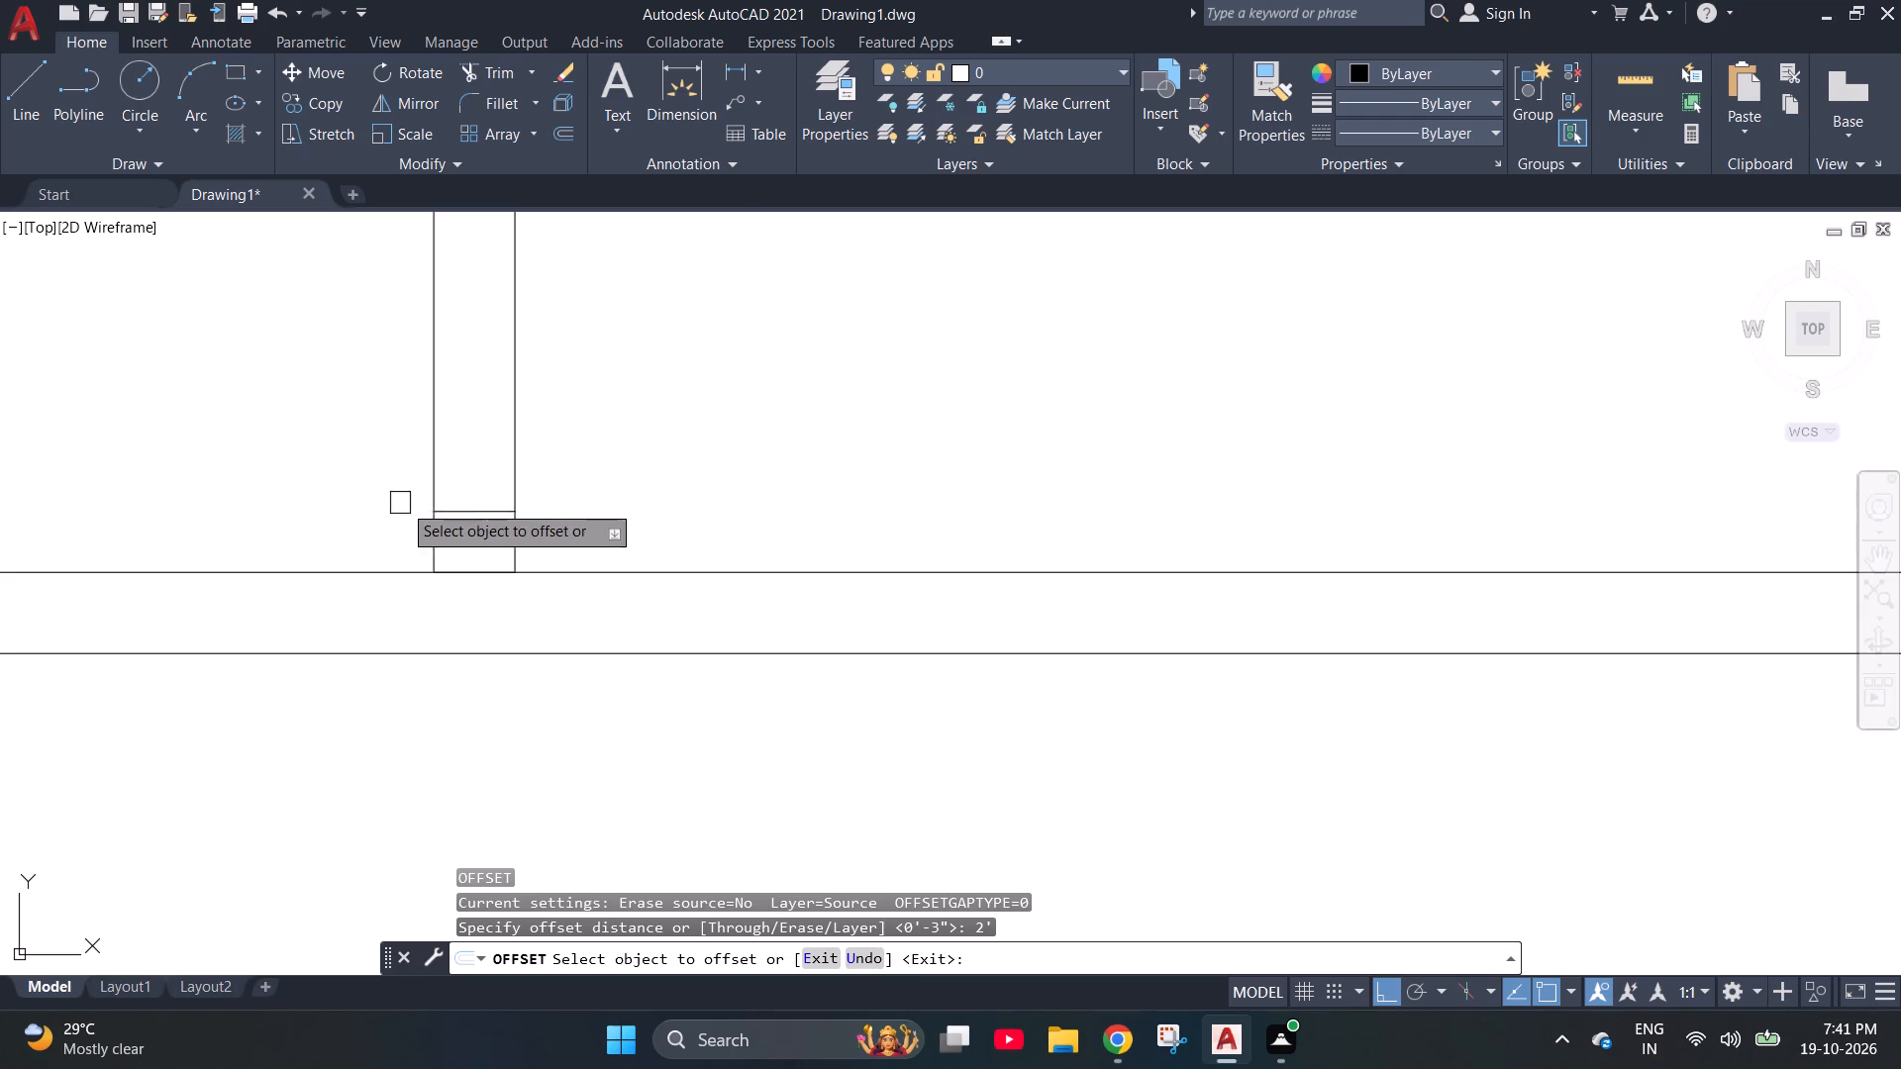
pyautogui.click(491, 517)
pyautogui.scroll(-3, 450, 433)
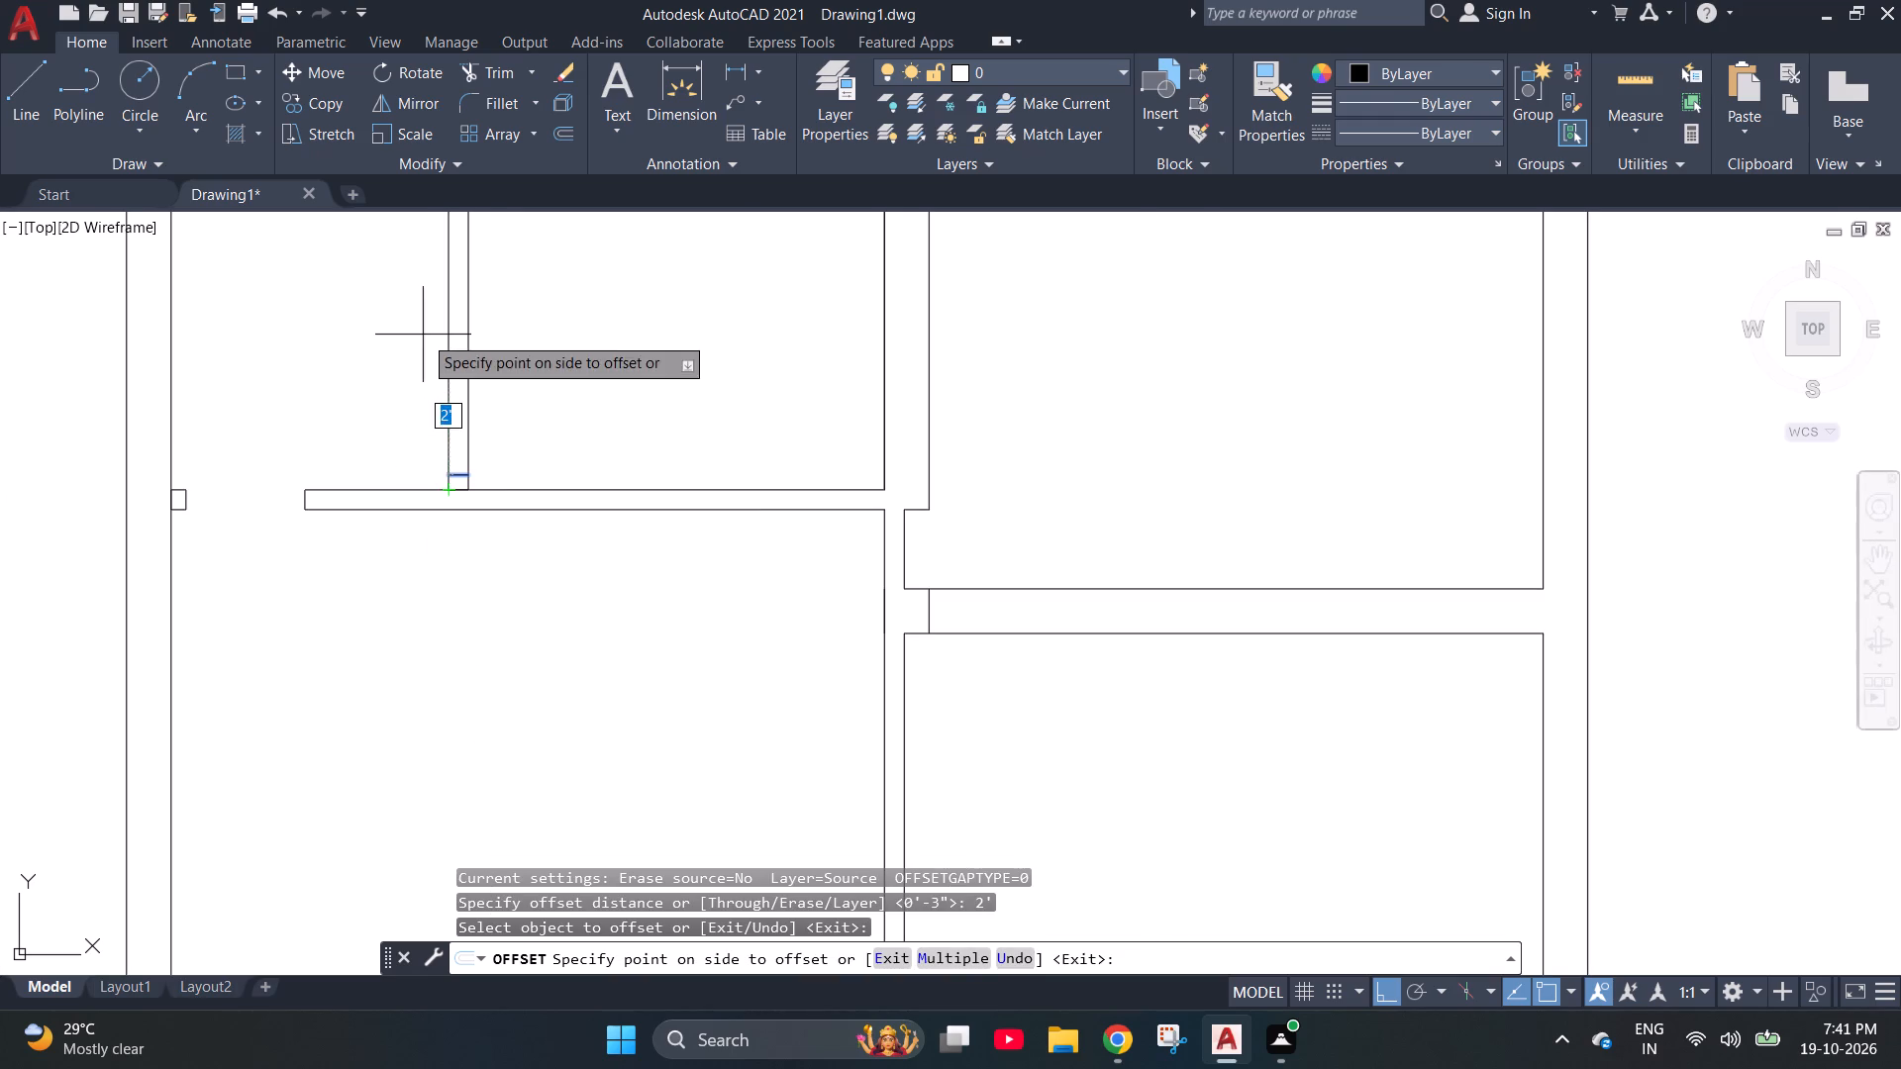
pyautogui.click(423, 335)
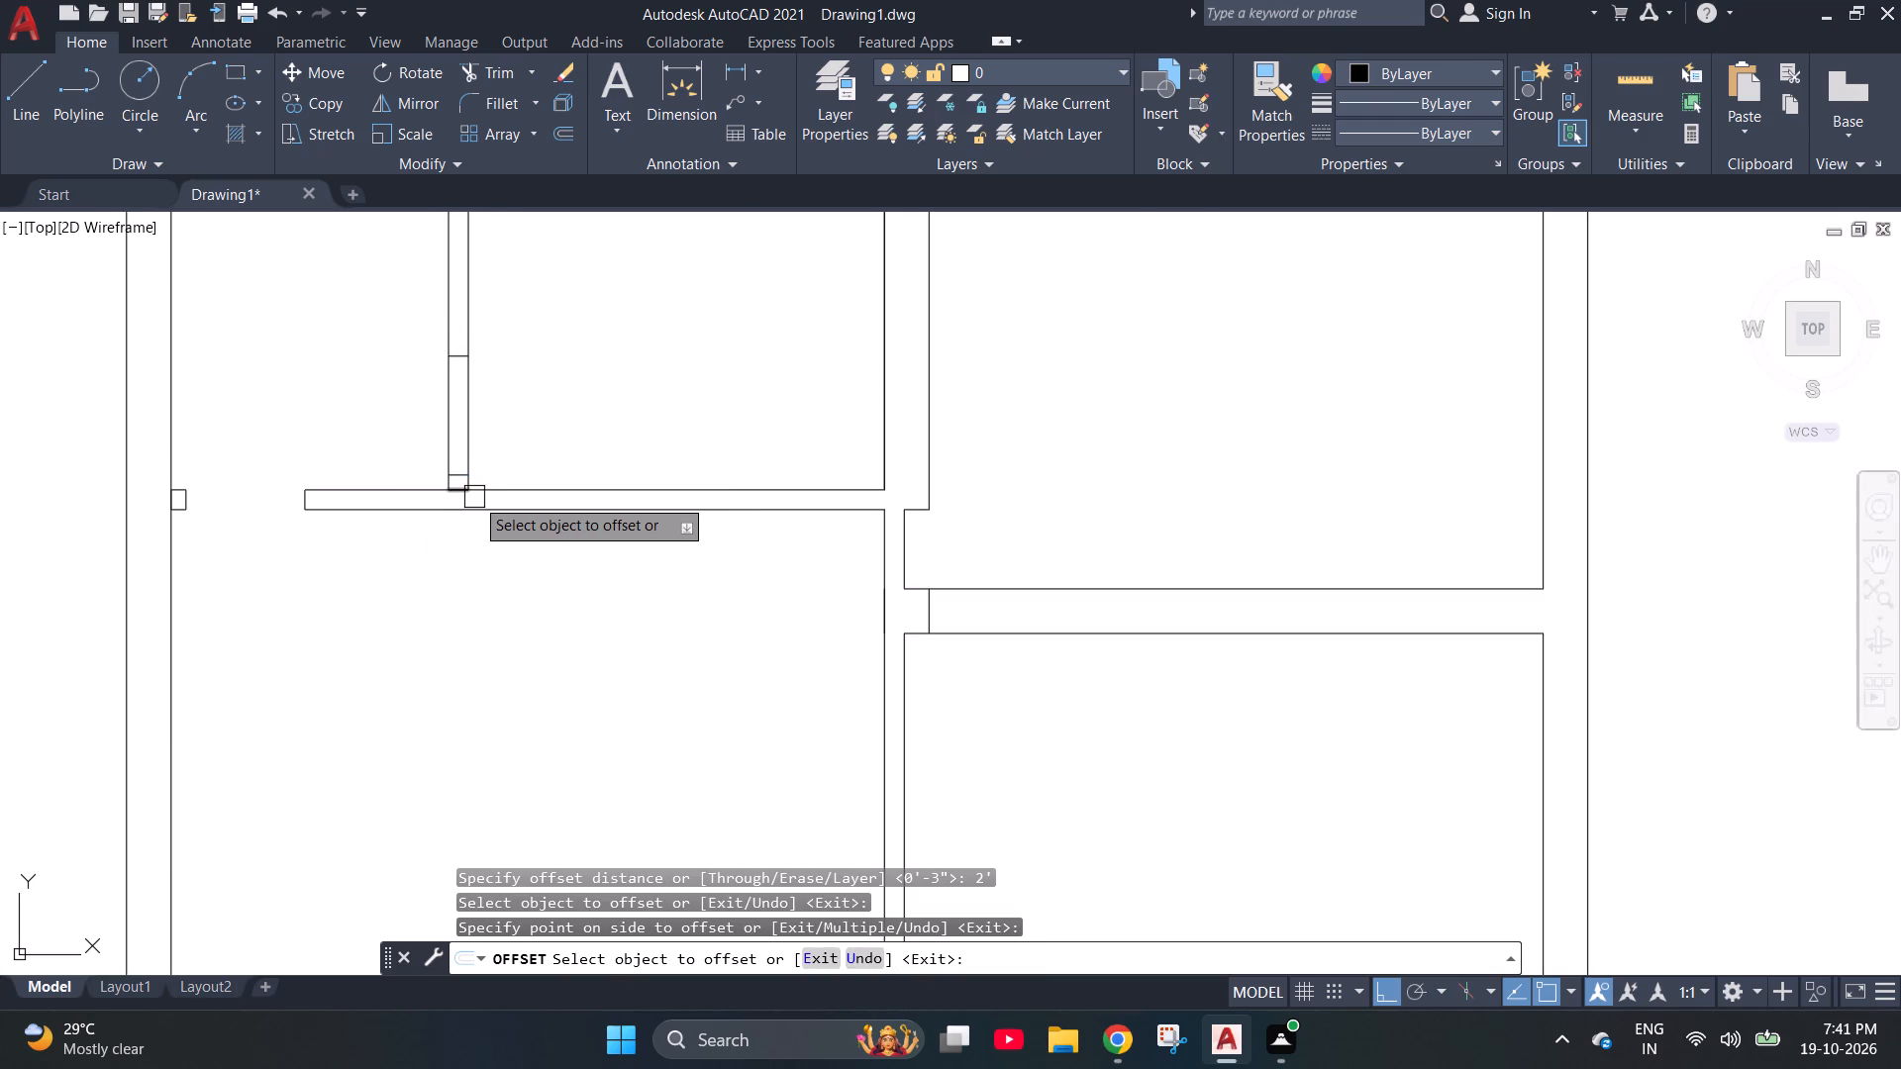
pyautogui.press('Escape')
pyautogui.press('Escape')
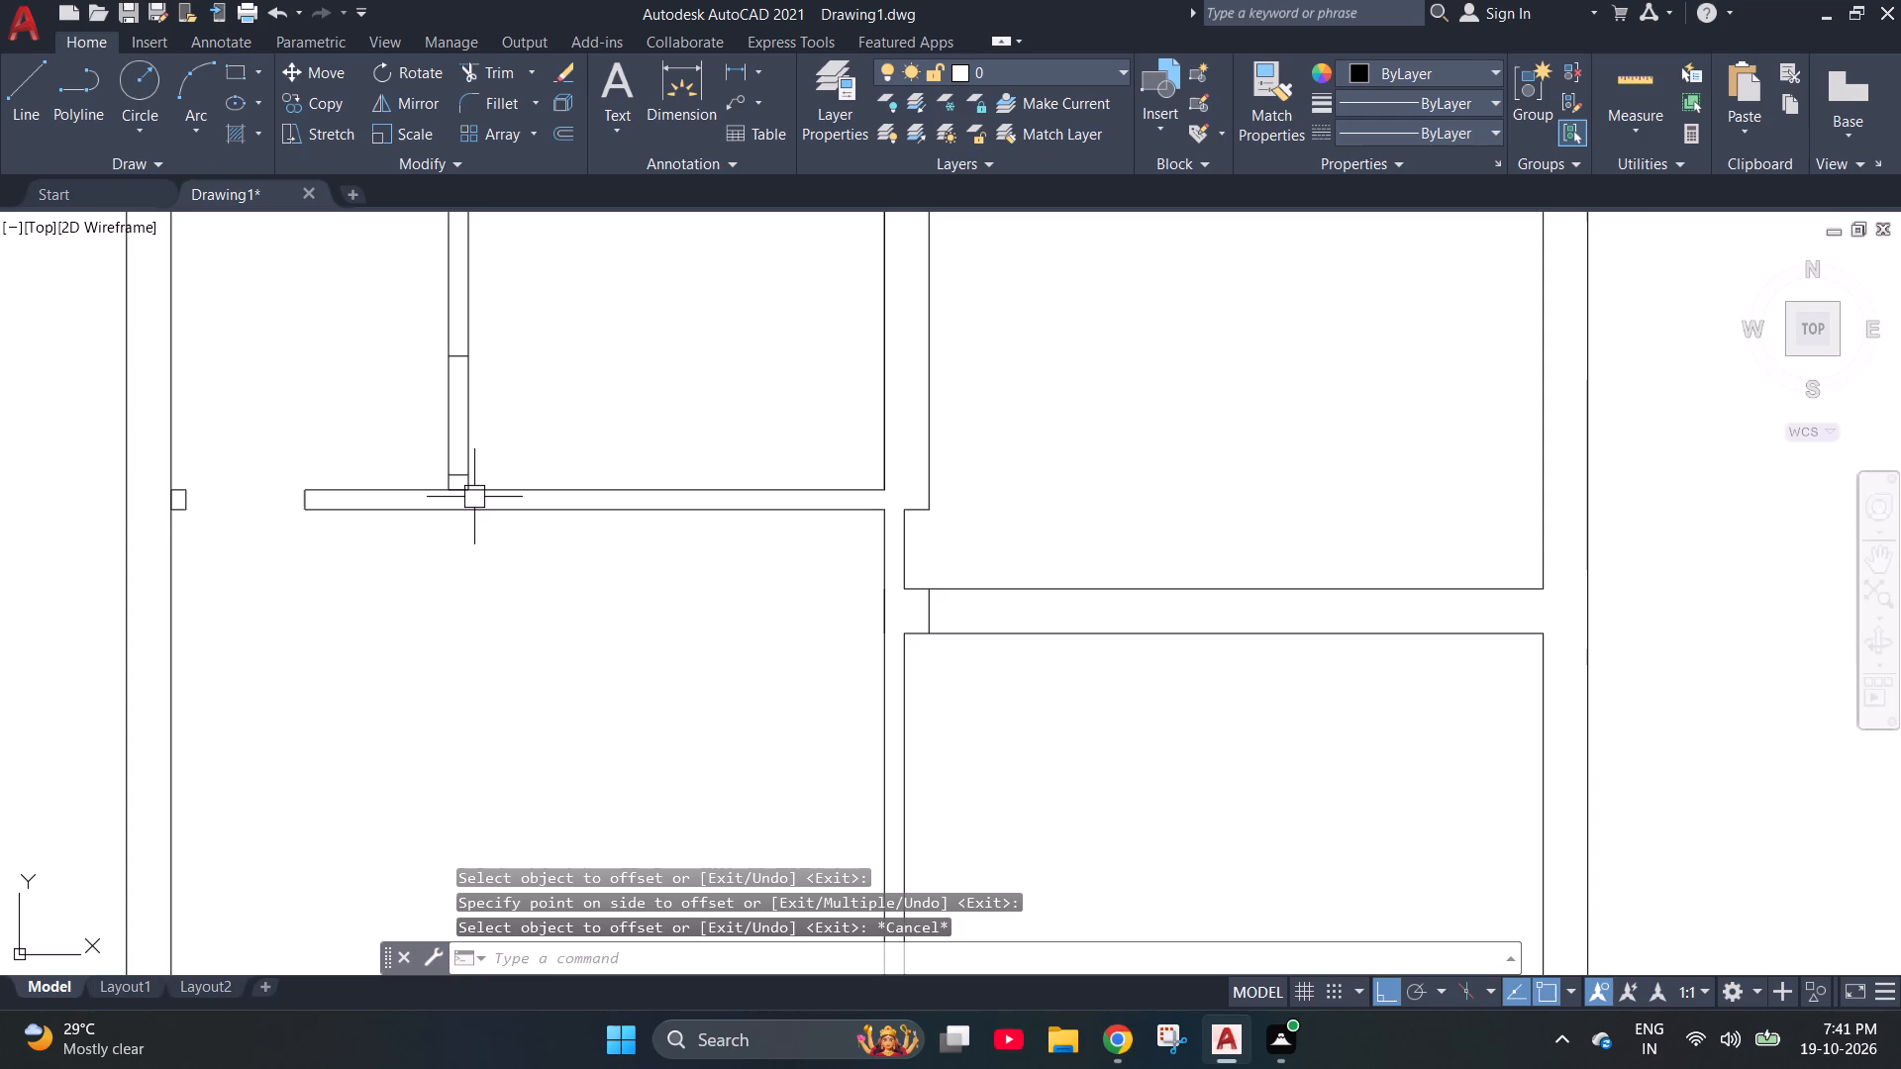
# Offset the short vertical line in the 9" wall between the two right-hand rooms 3' to the right.
pyautogui.press('o')
pyautogui.press('Return')
pyautogui.write("3'")
pyautogui.press('Return')
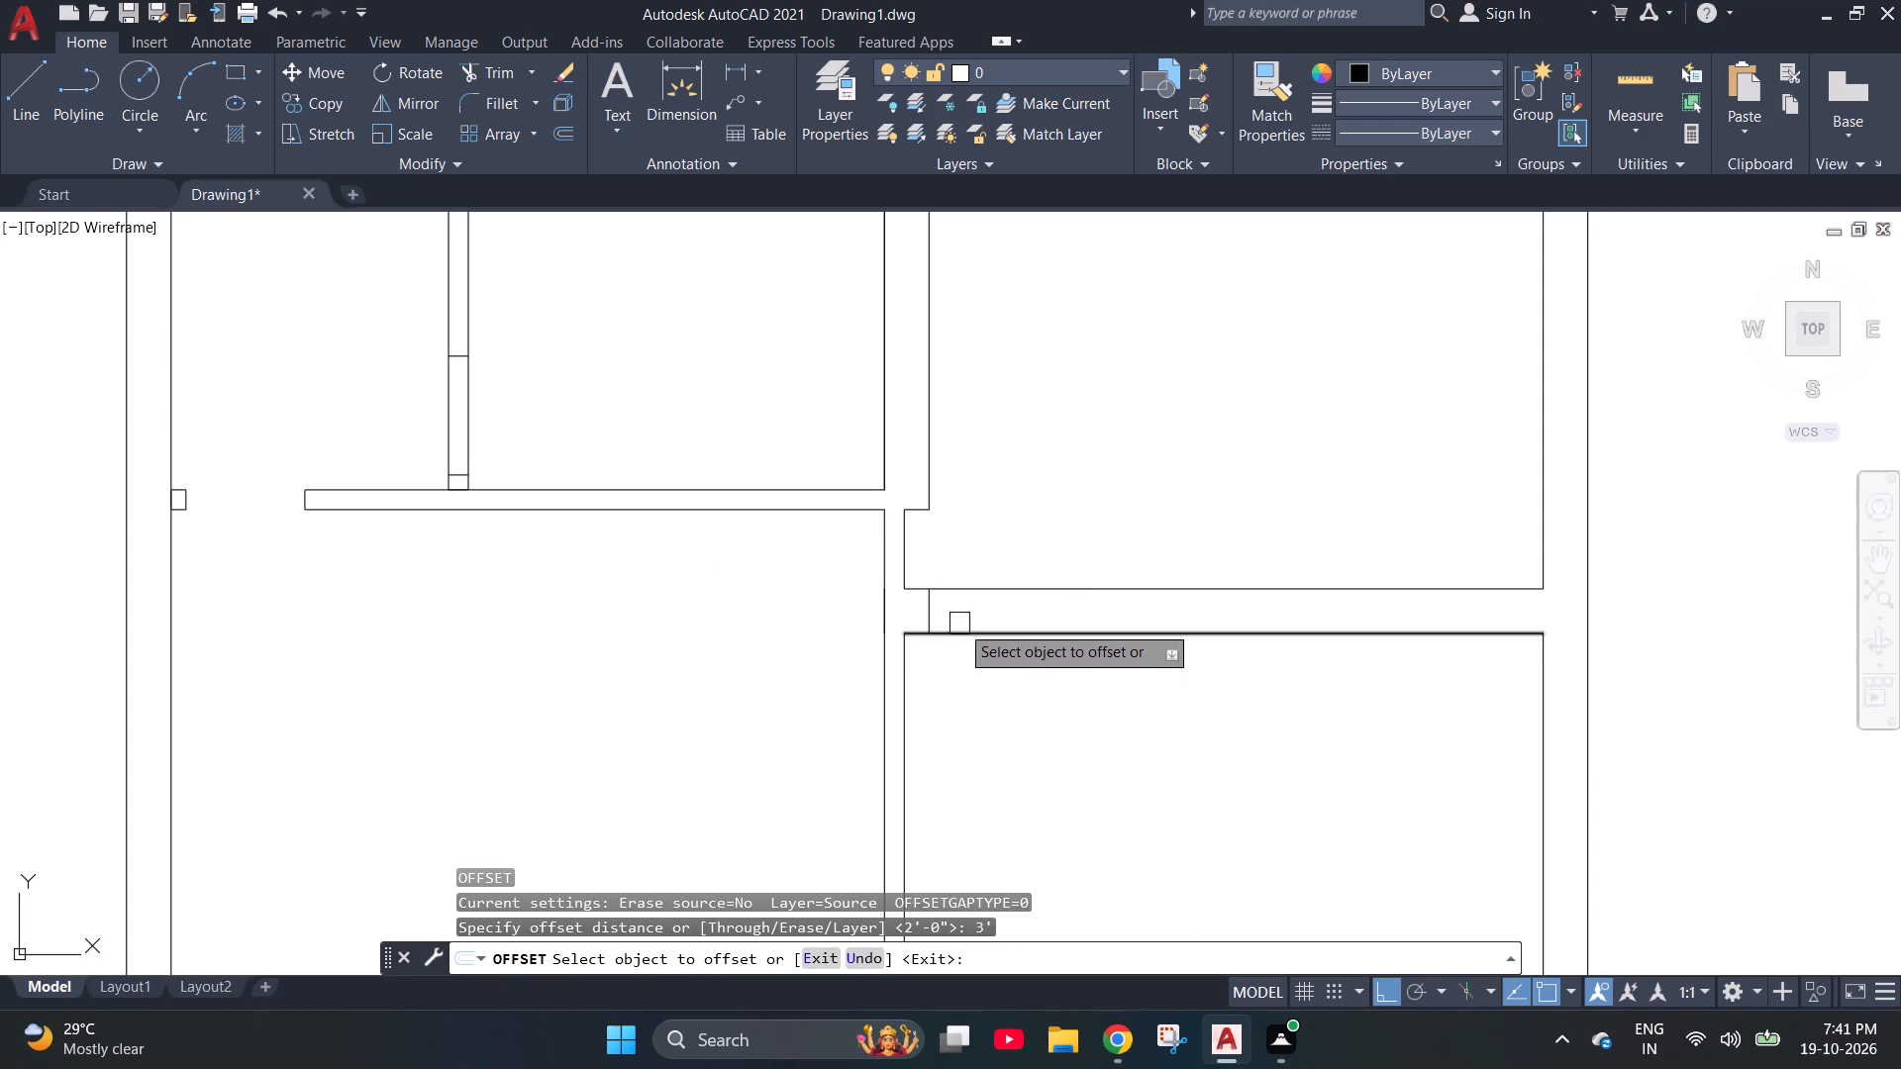
pyautogui.moveTo(930, 610); pyautogui.dragTo(942, 613)
pyautogui.click(1181, 603)
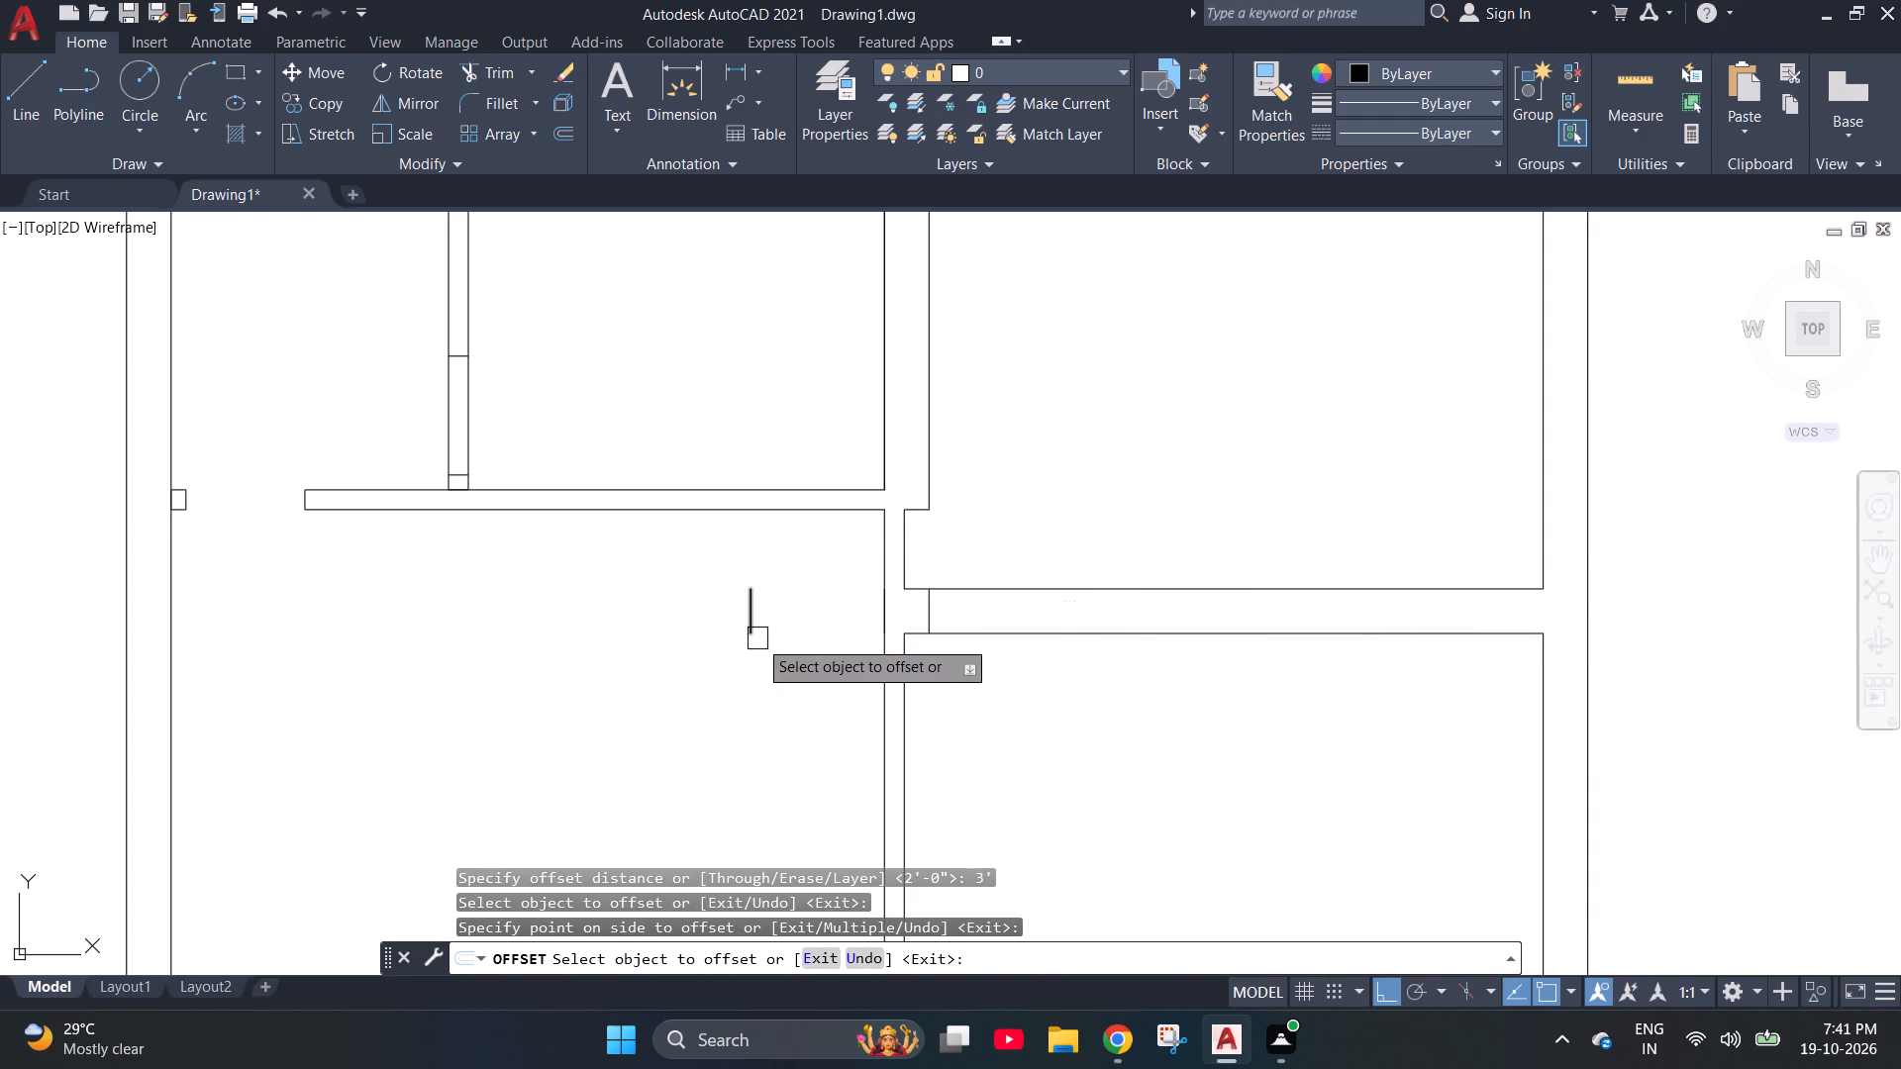
pyautogui.hotkey('ctrl', 'z')
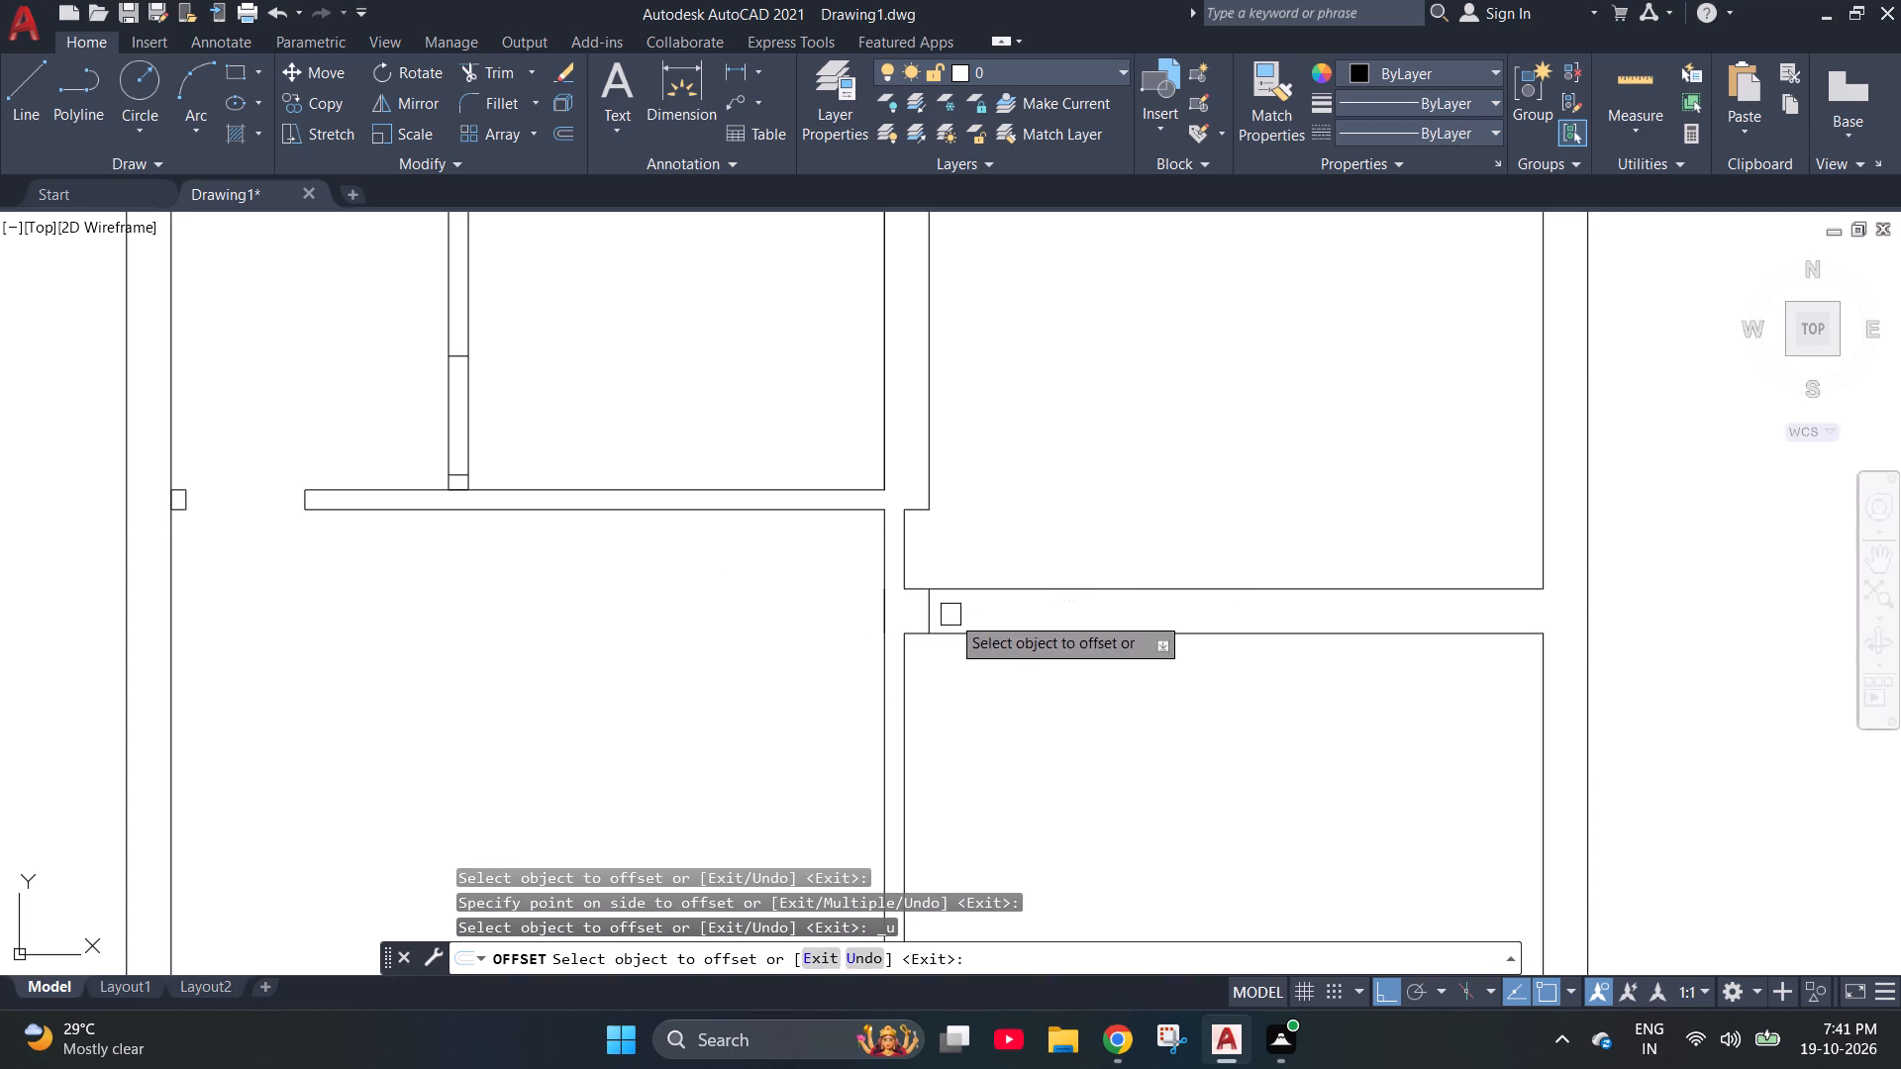
pyautogui.click(927, 618)
pyautogui.click(1218, 588)
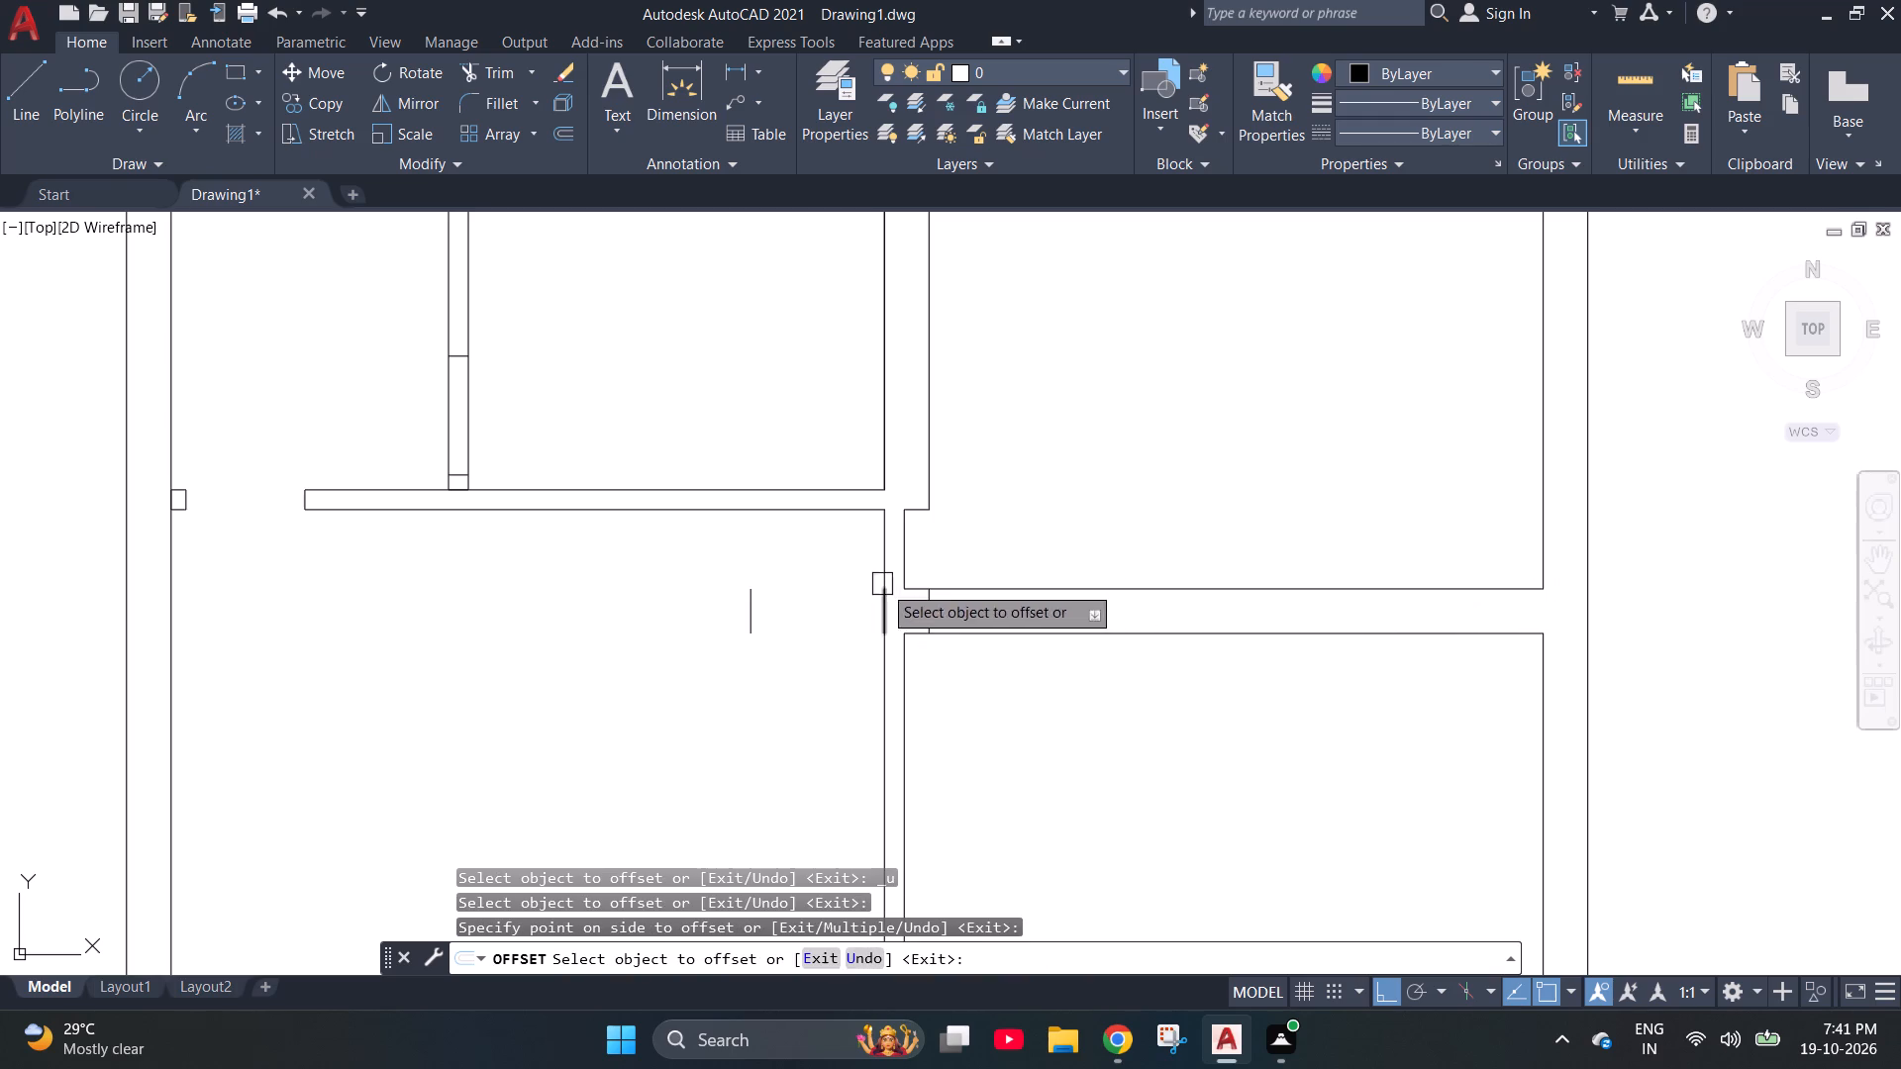
pyautogui.hotkey('ctrl', 'z')
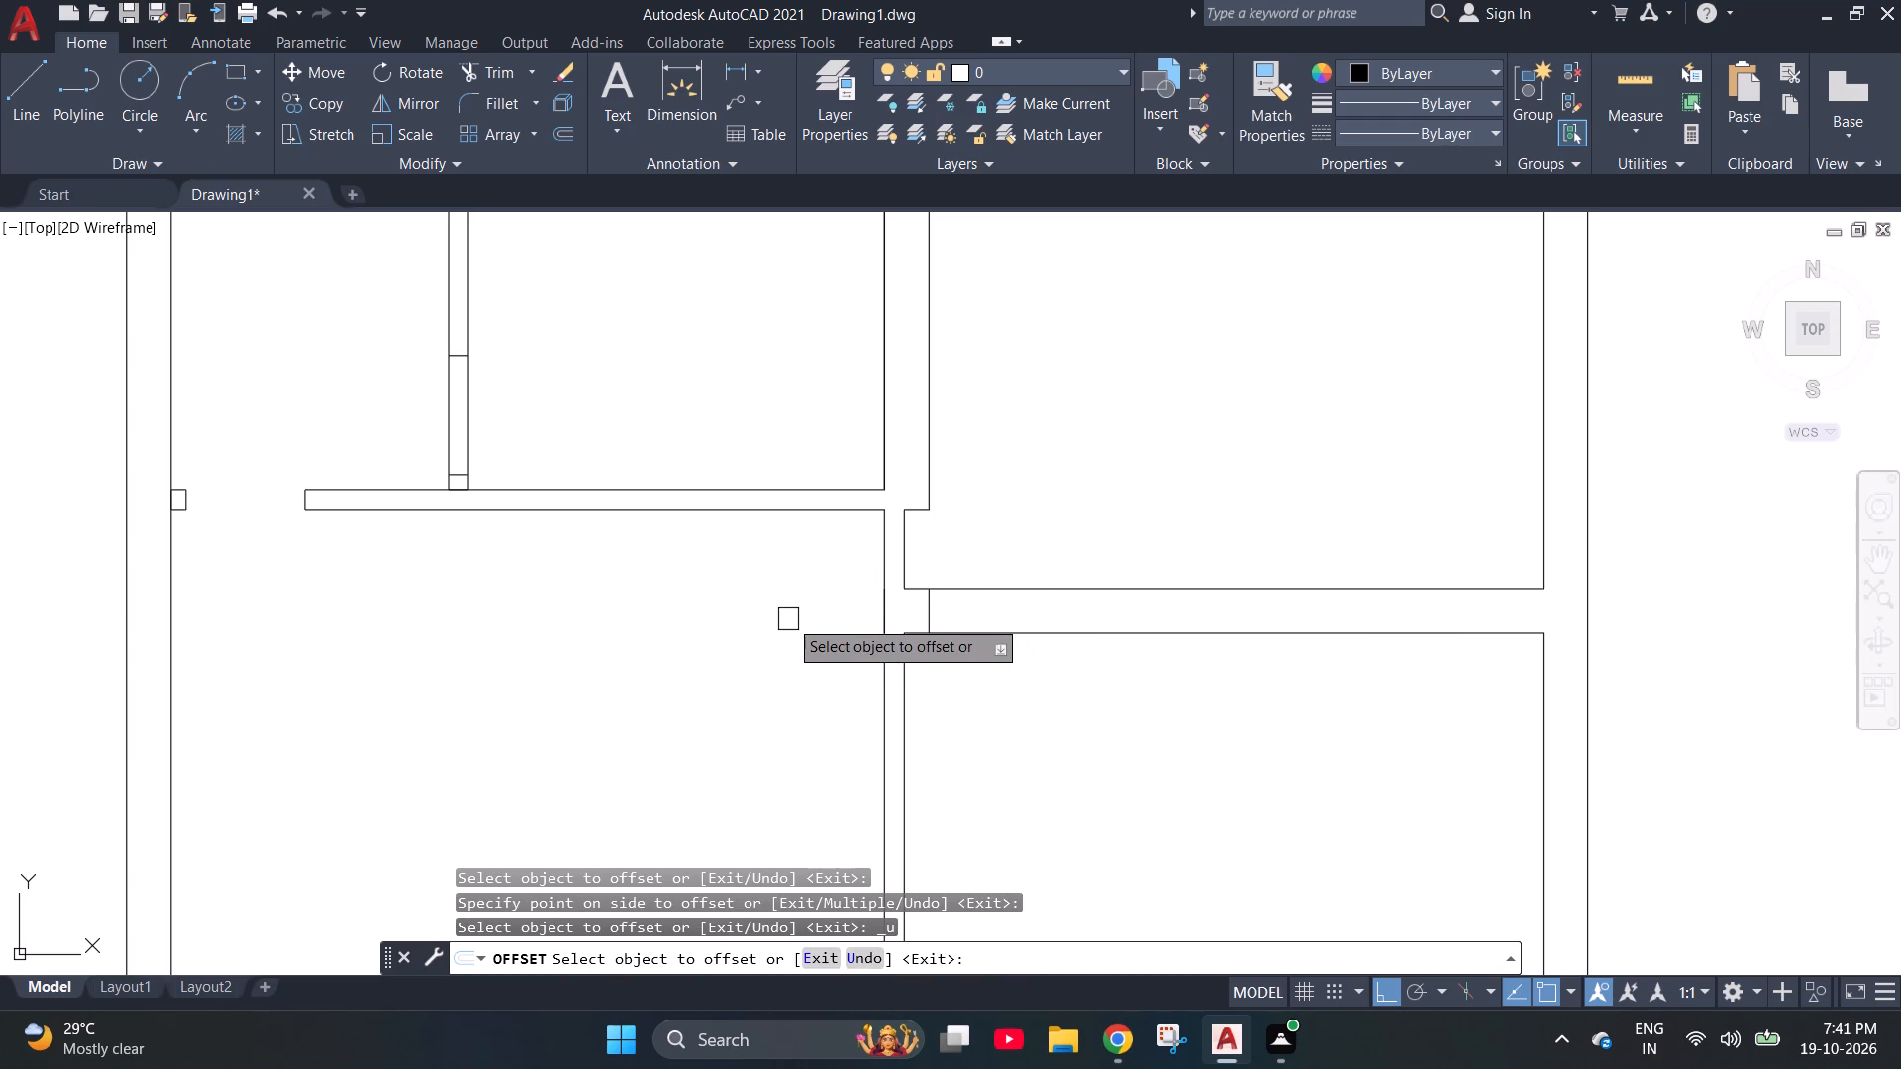
pyautogui.click(921, 613)
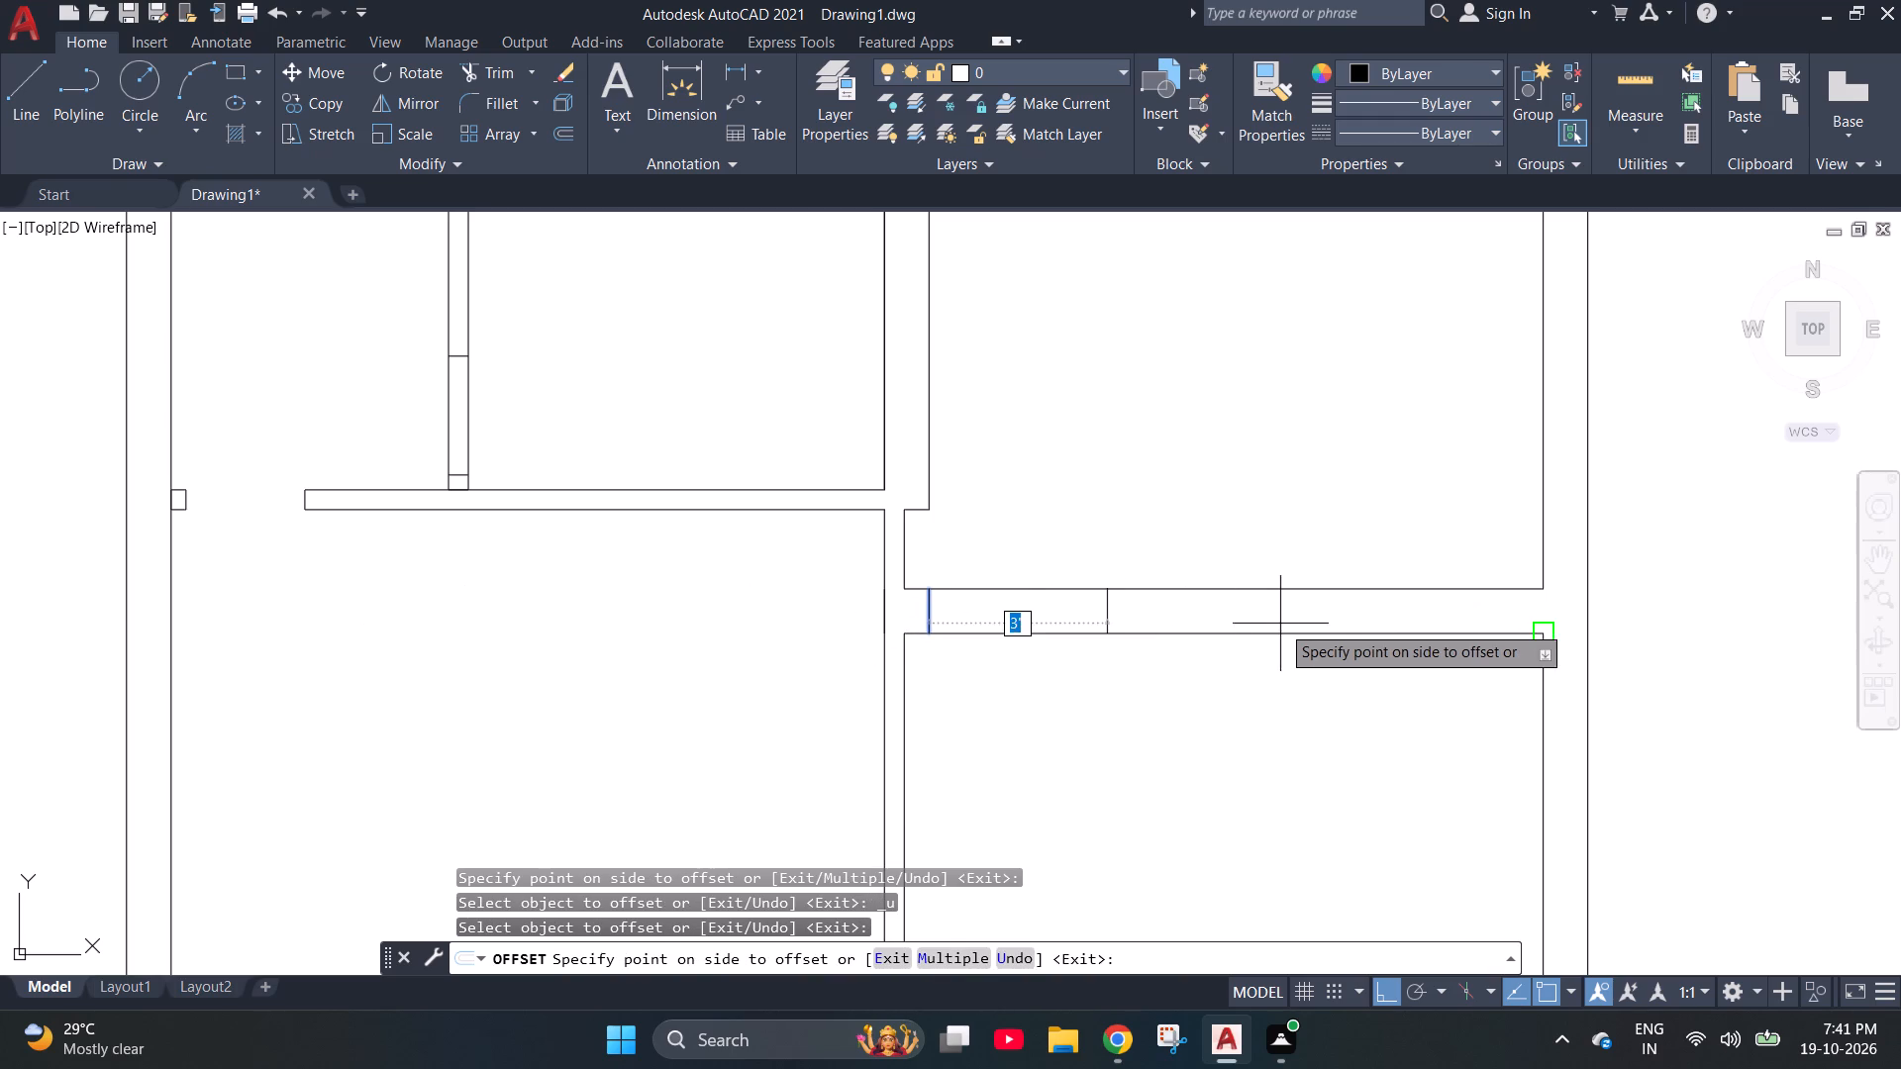
pyautogui.click(1293, 606)
pyautogui.scroll(-2, 904, 603)
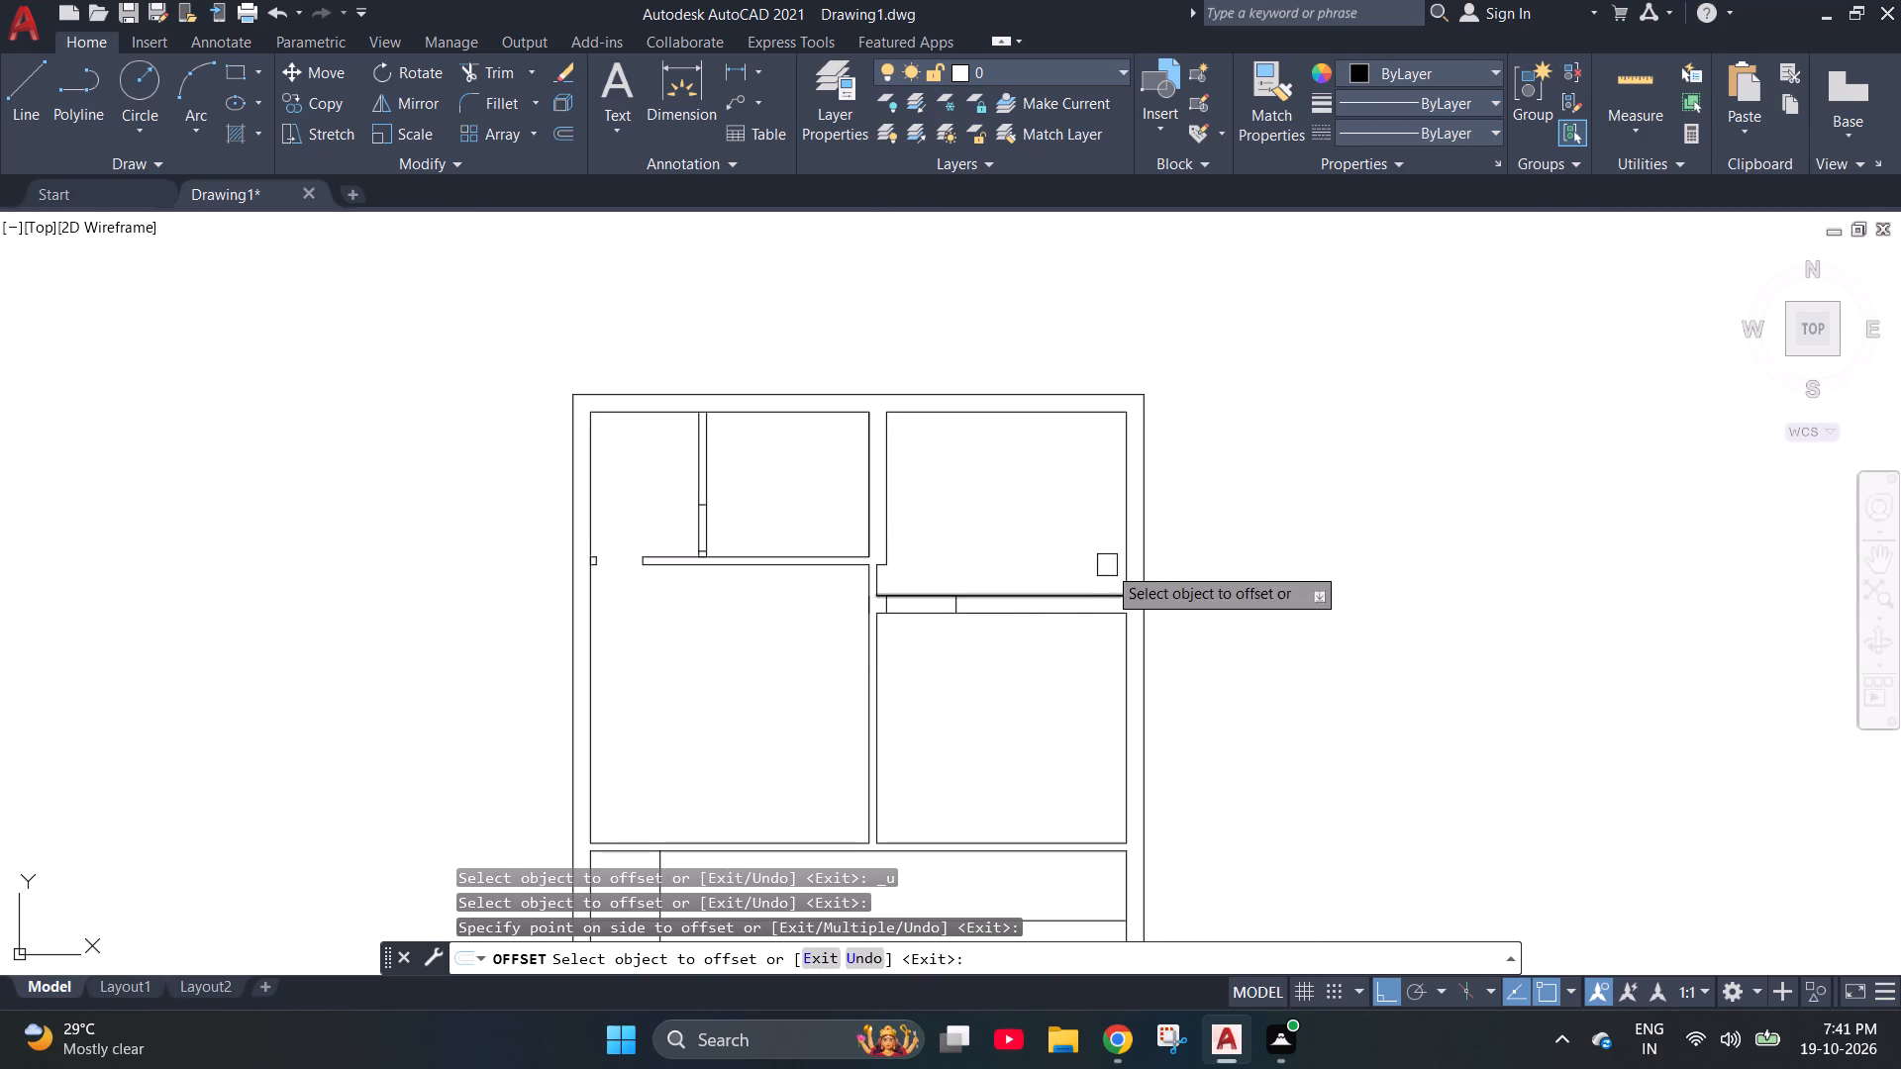
pyautogui.press('Escape')
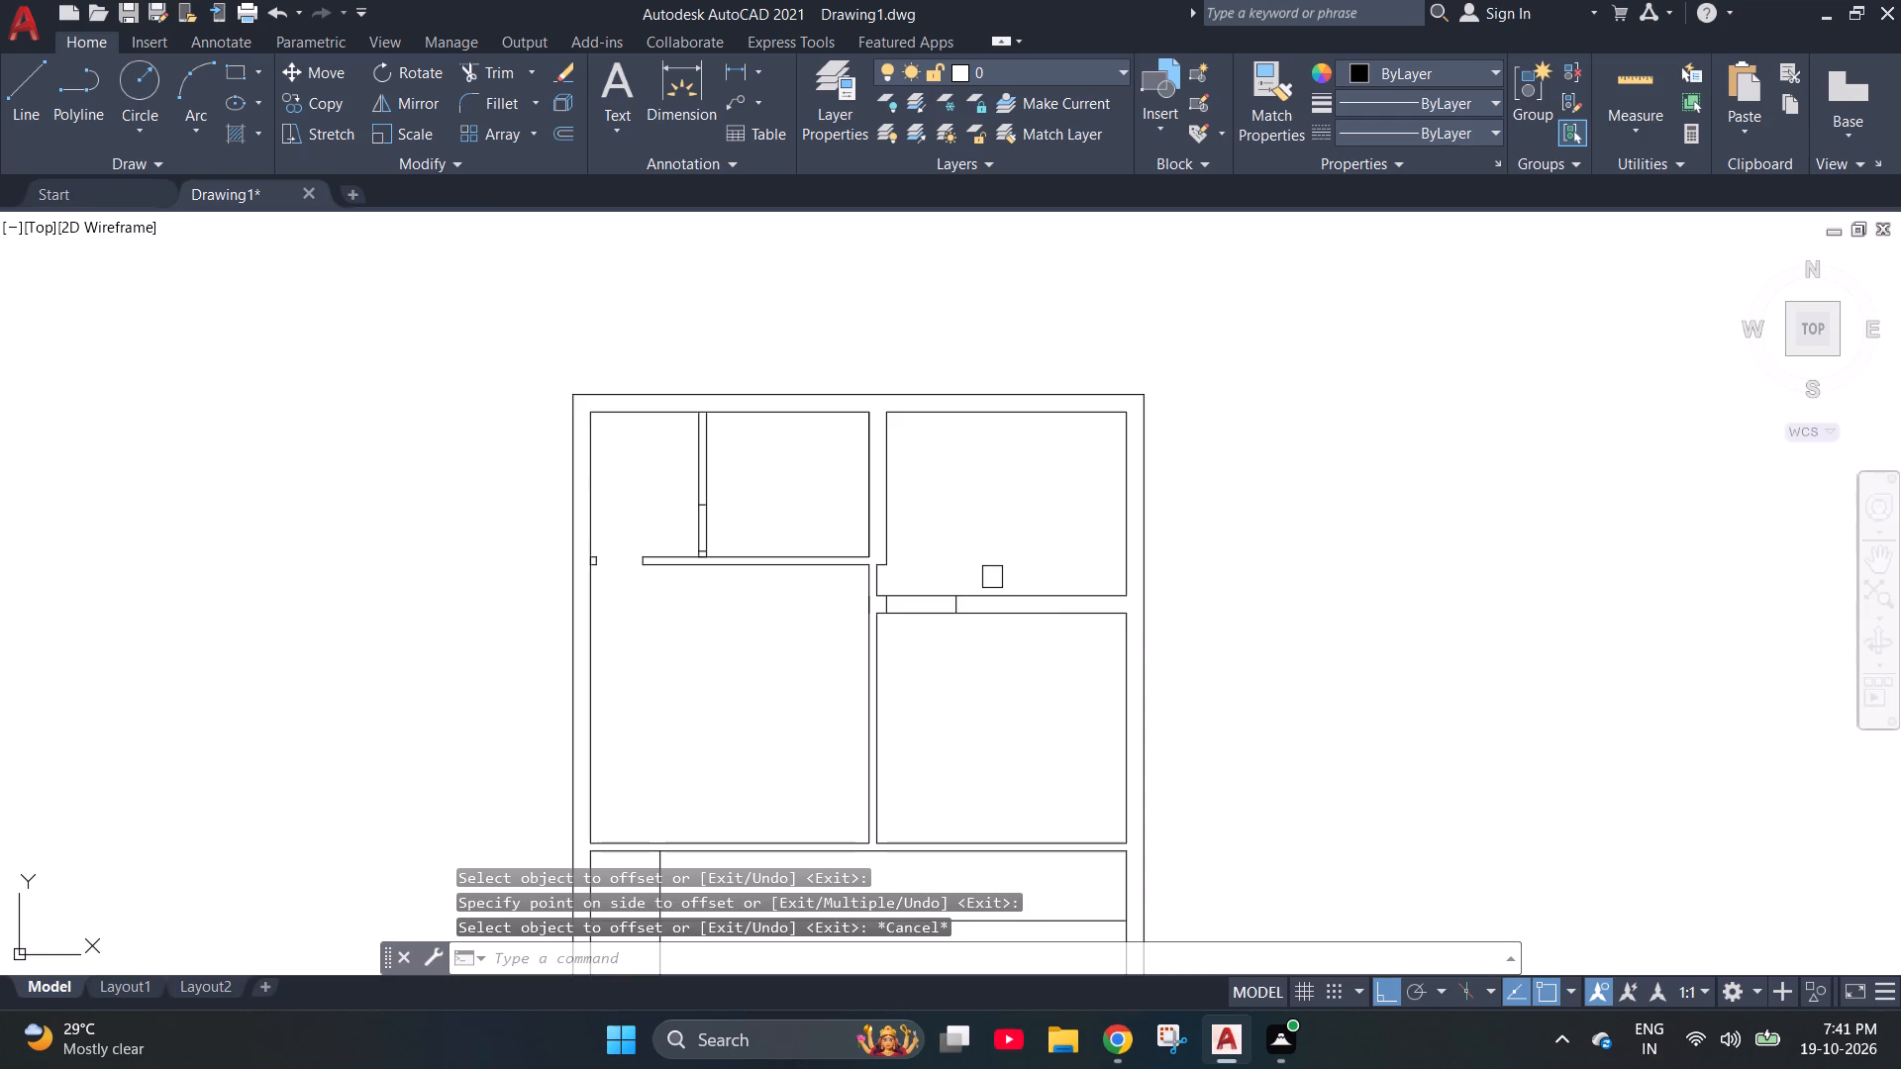
# Trim the vertical 4" partition's lines between the two short edge lines to cut its 2' door opening.
pyautogui.write('tr')
pyautogui.press('Return')
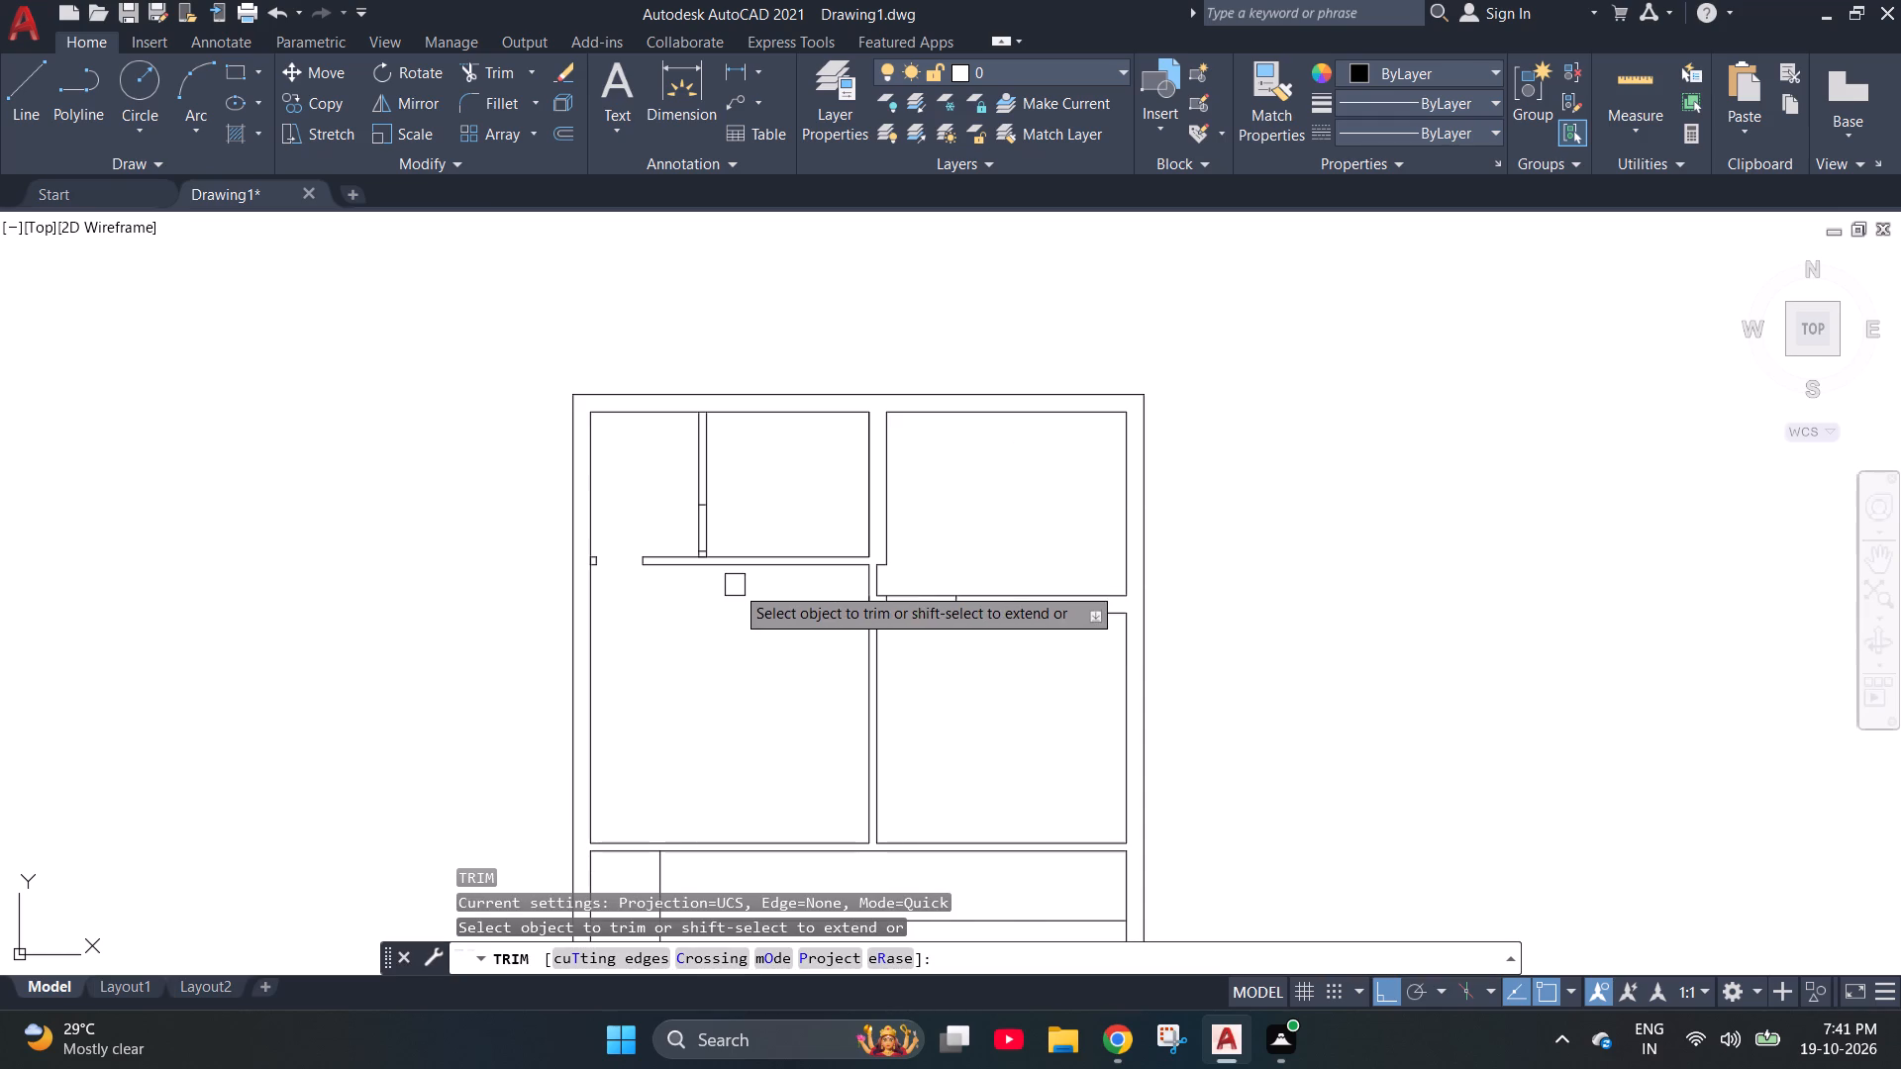
pyautogui.scroll(3, 709, 533)
pyautogui.moveTo(744, 512); pyautogui.dragTo(498, 467)
pyautogui.scroll(-2, 499, 467)
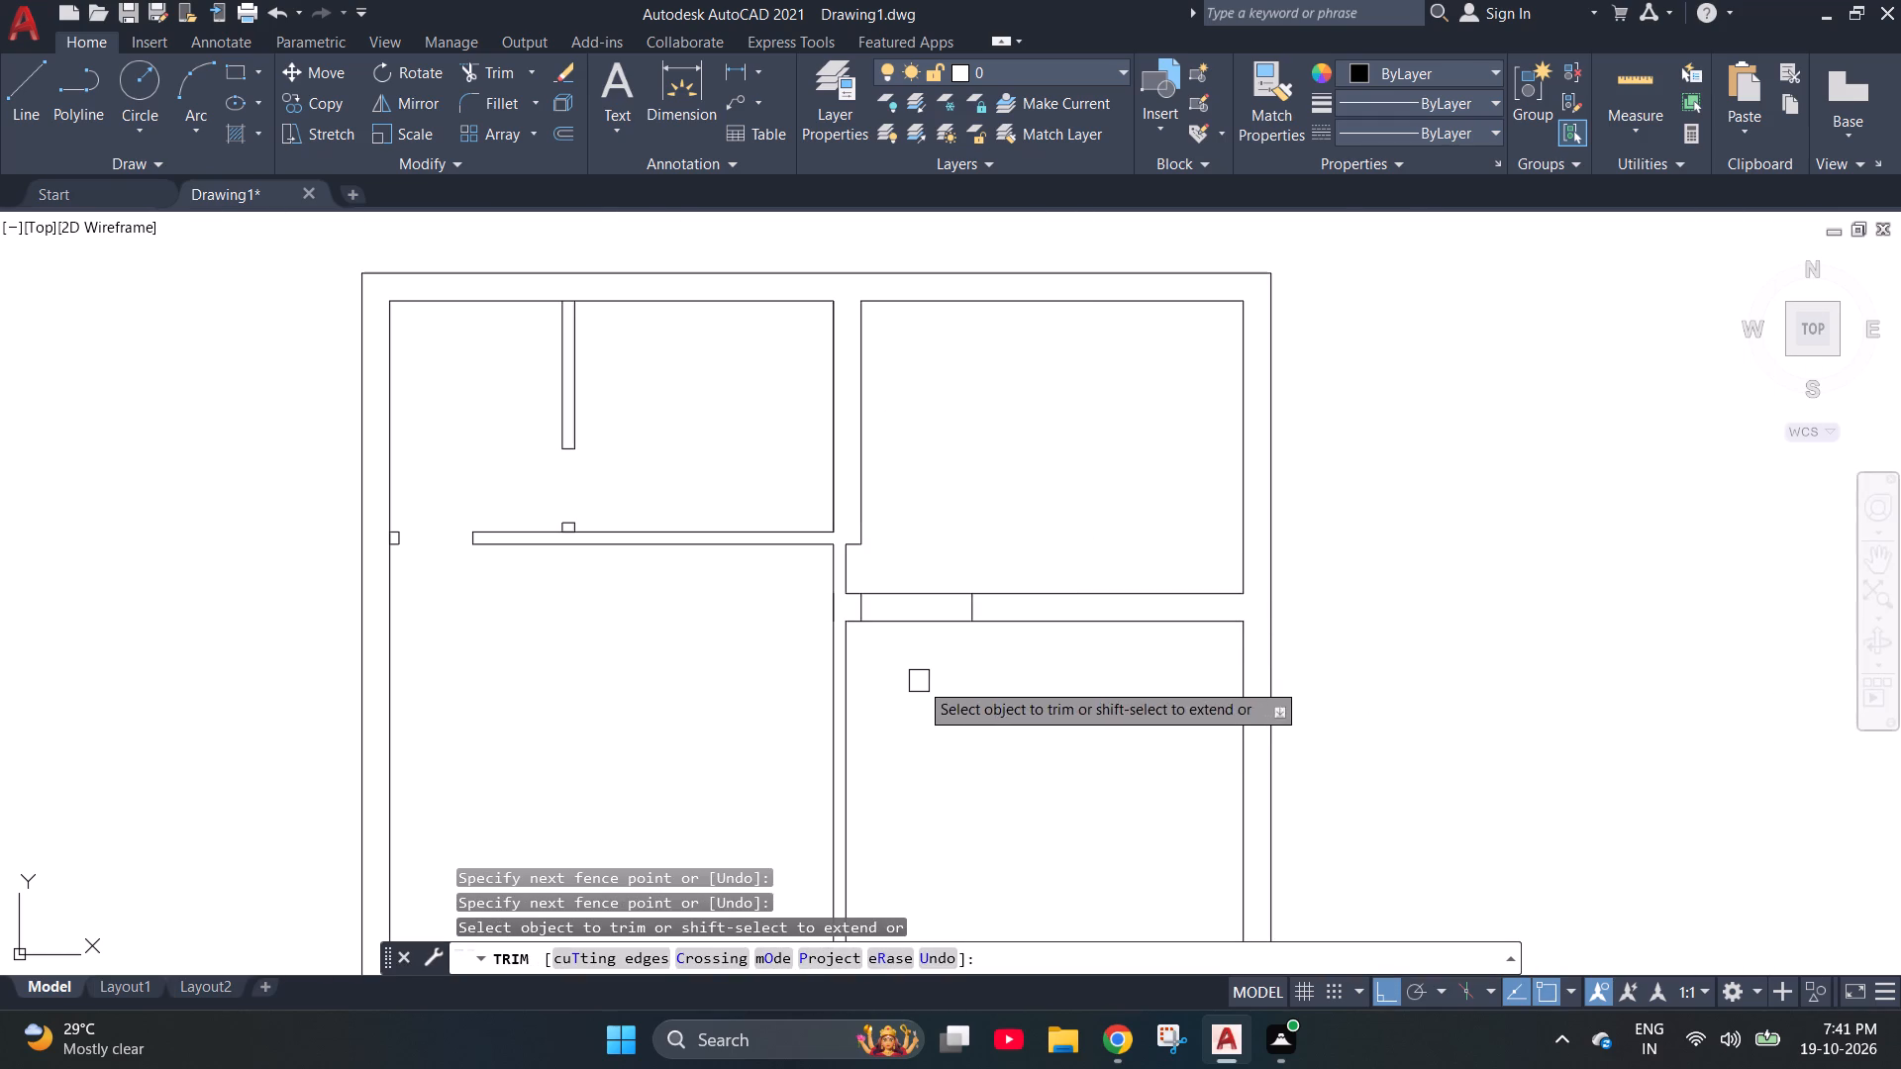
# Trim both lines of the 9" wall between the two right-hand rooms to cut the 3' door opening.
pyautogui.moveTo(924, 681); pyautogui.dragTo(905, 571)
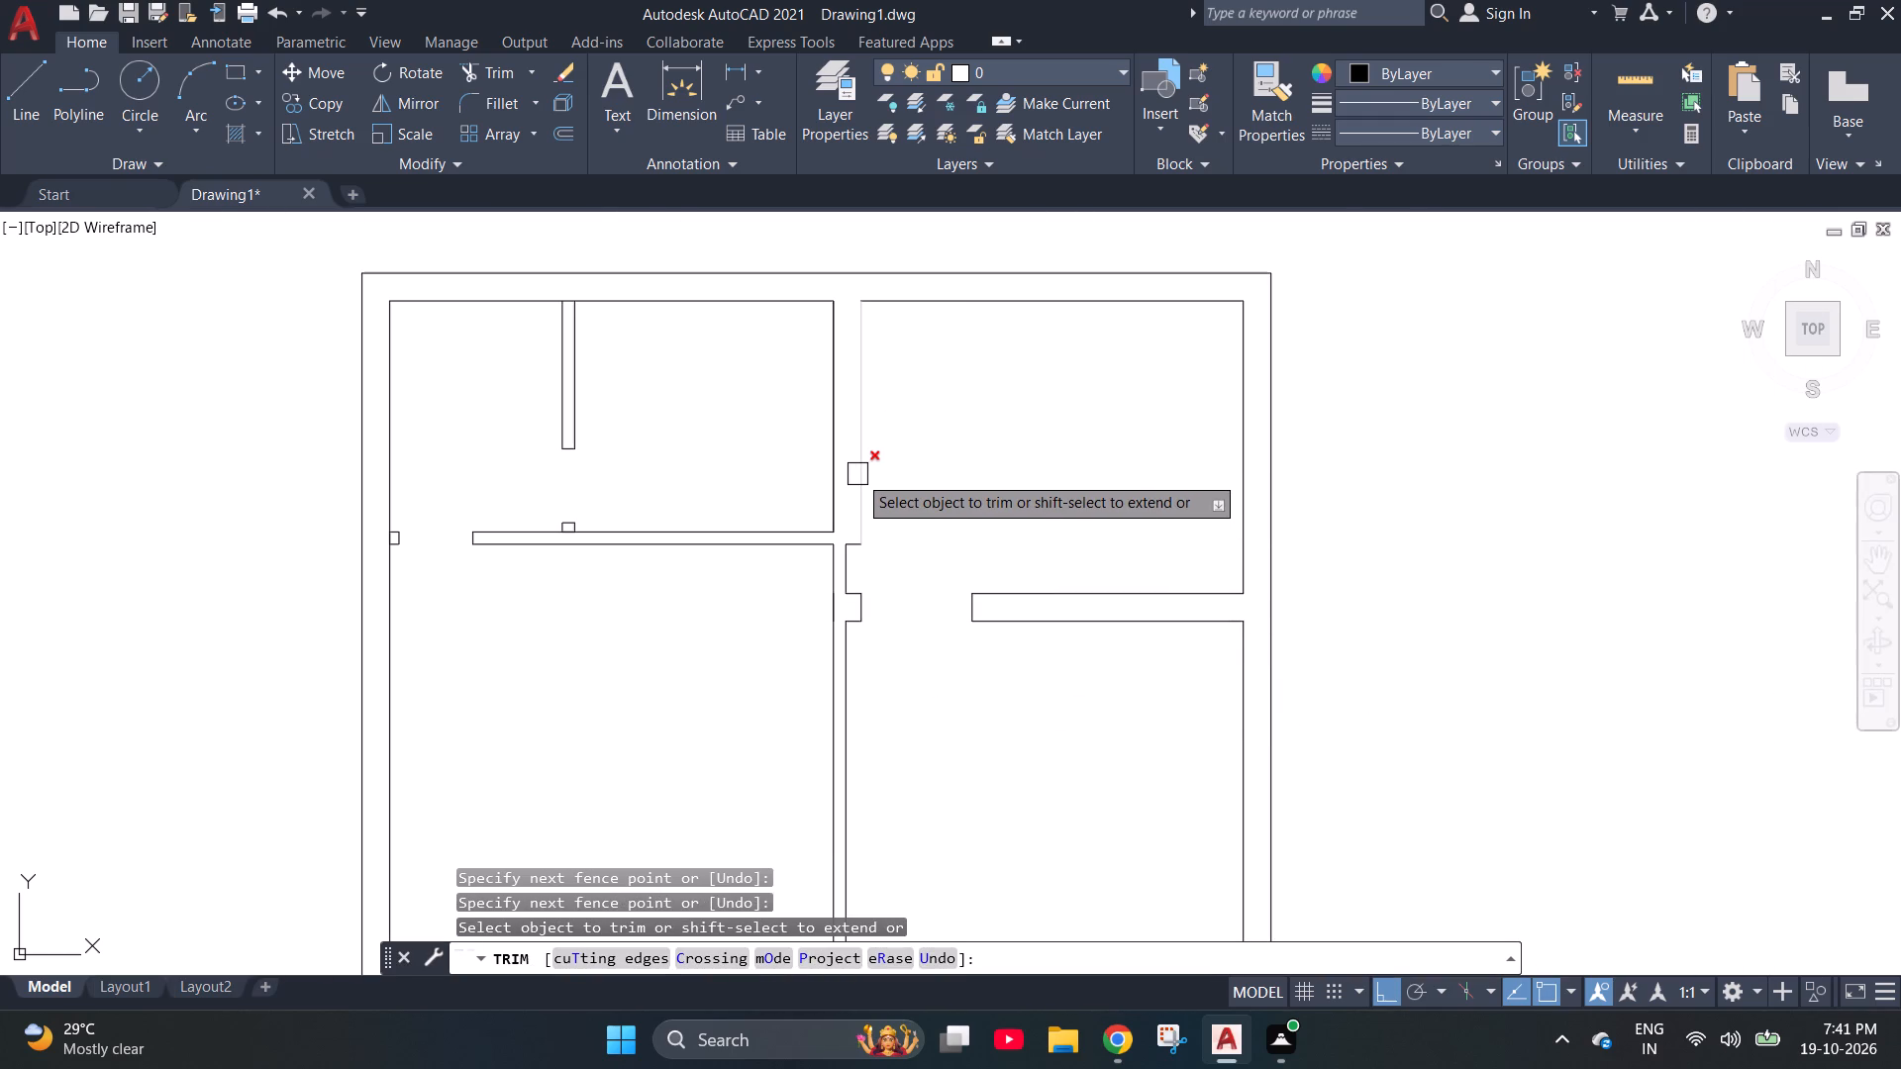
pyautogui.scroll(-1, 659, 459)
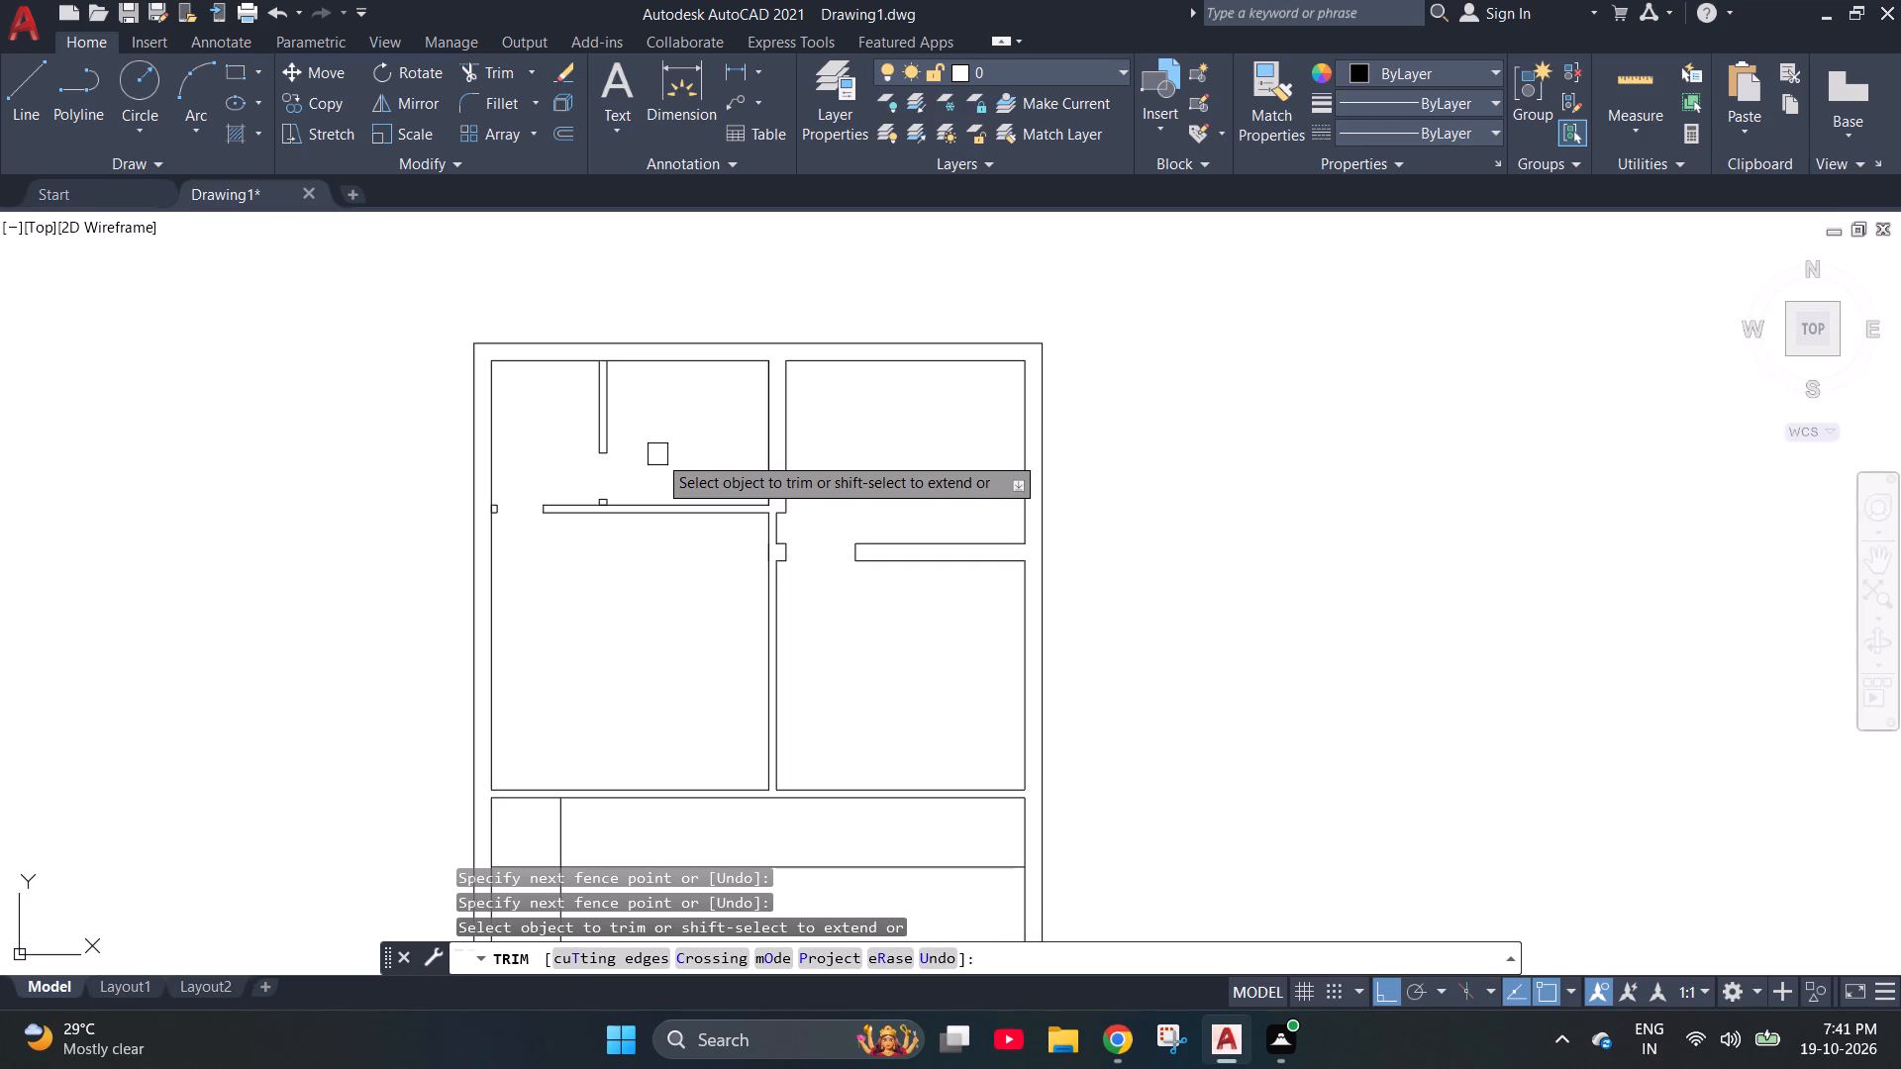
pyautogui.press('Escape')
pyautogui.press('Escape')
pyautogui.press('Escape')
pyautogui.press('Escape')
pyautogui.press('Escape')
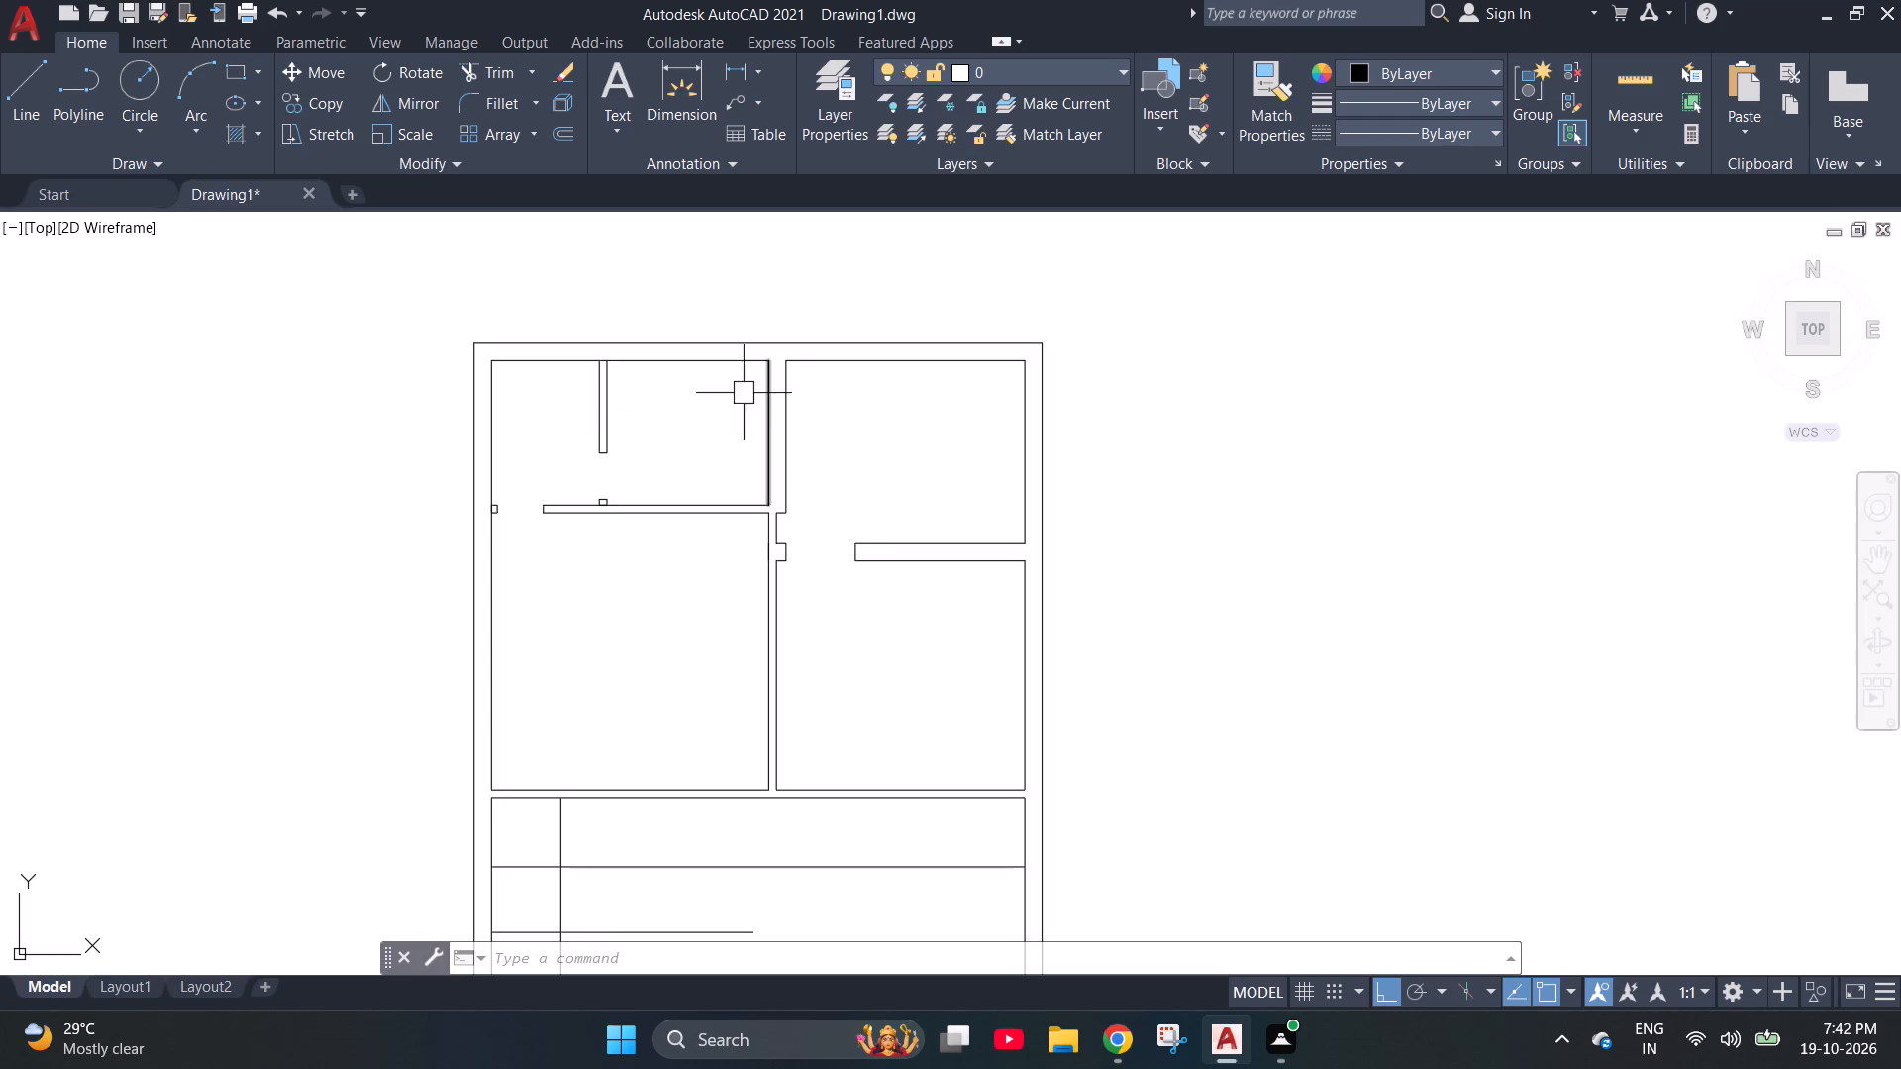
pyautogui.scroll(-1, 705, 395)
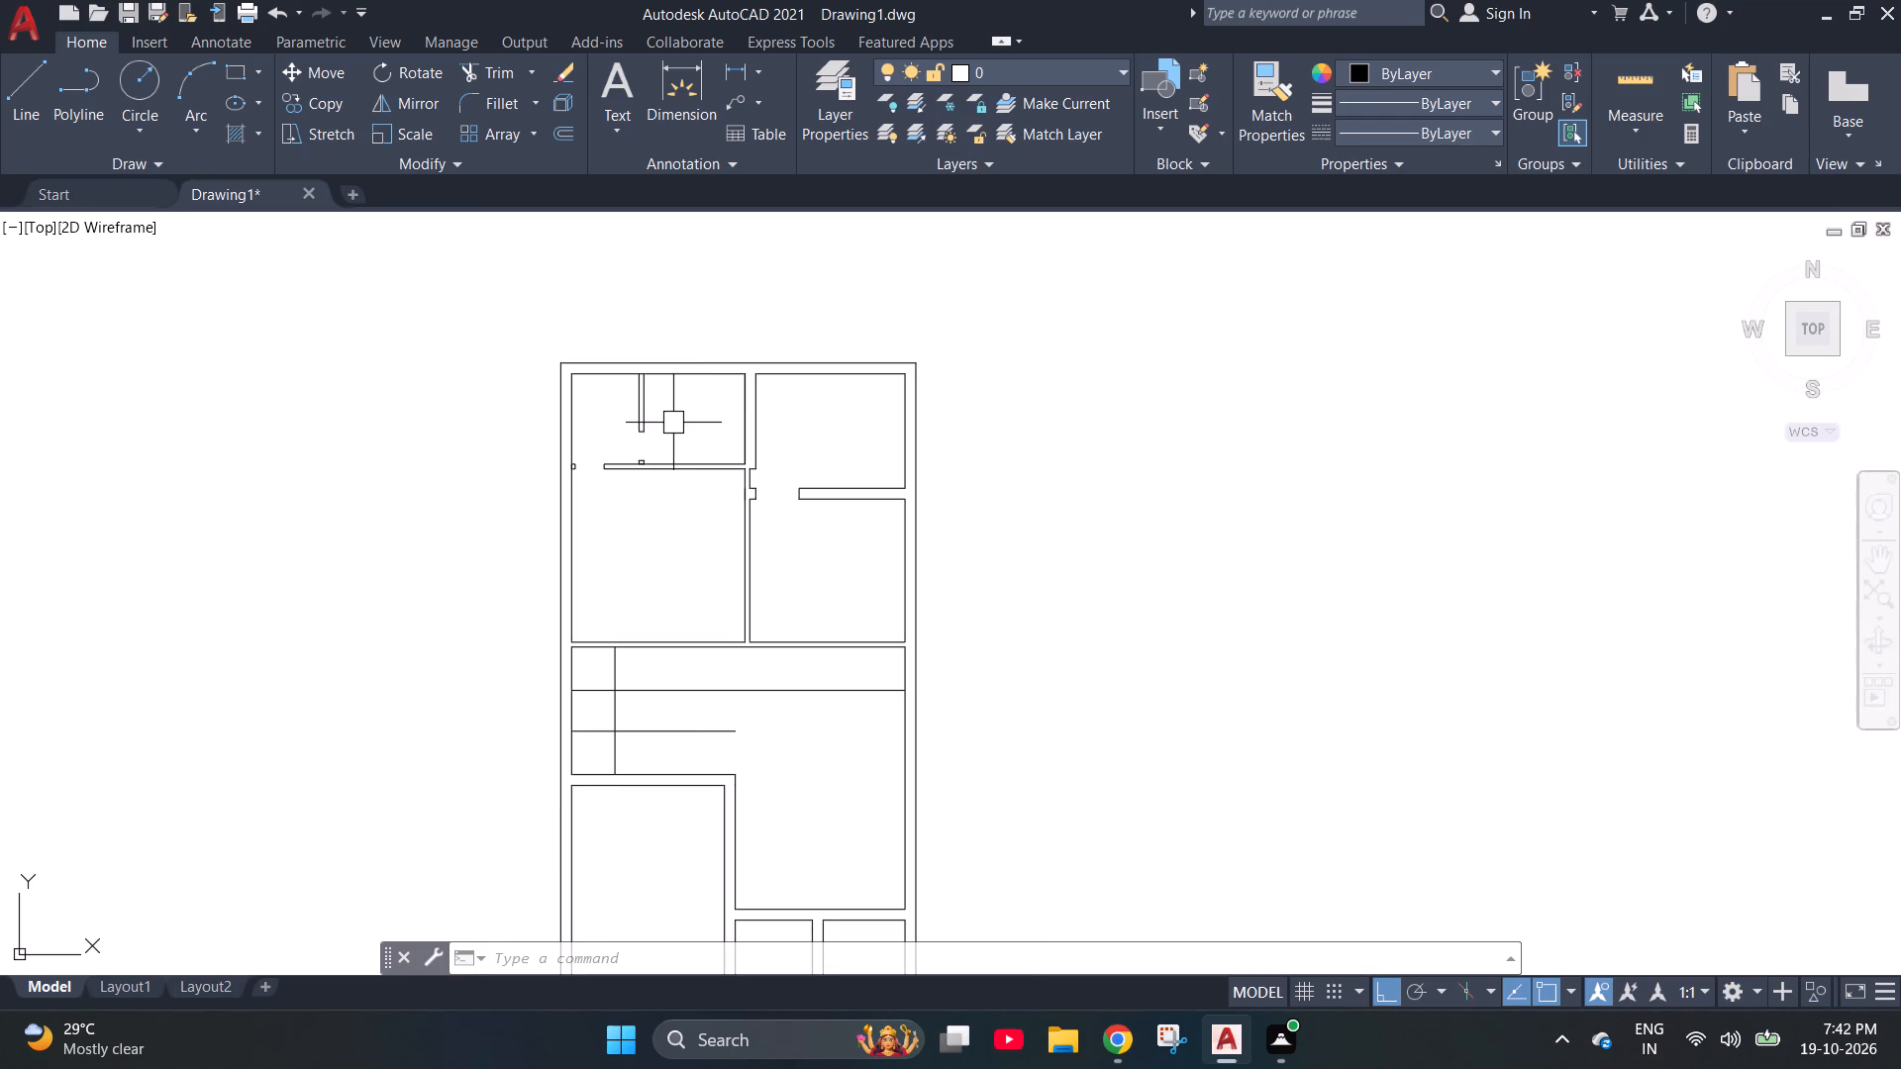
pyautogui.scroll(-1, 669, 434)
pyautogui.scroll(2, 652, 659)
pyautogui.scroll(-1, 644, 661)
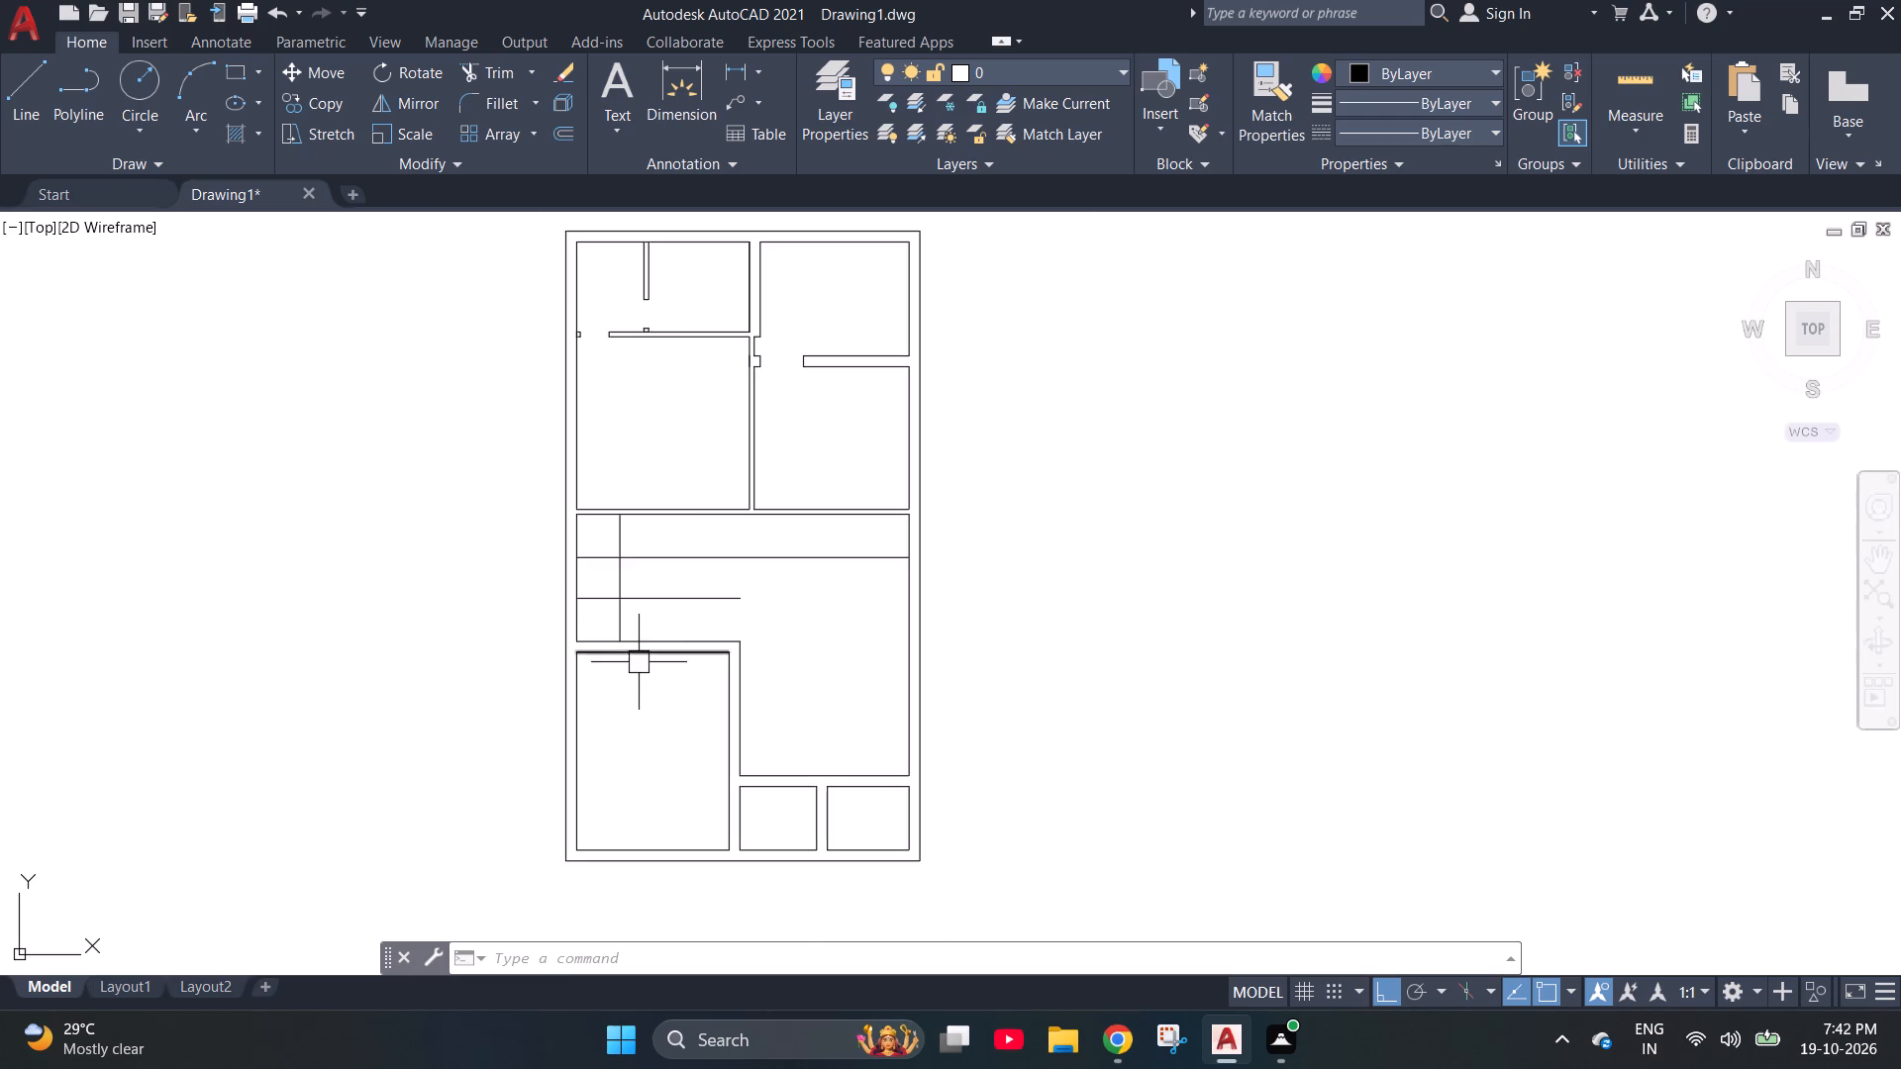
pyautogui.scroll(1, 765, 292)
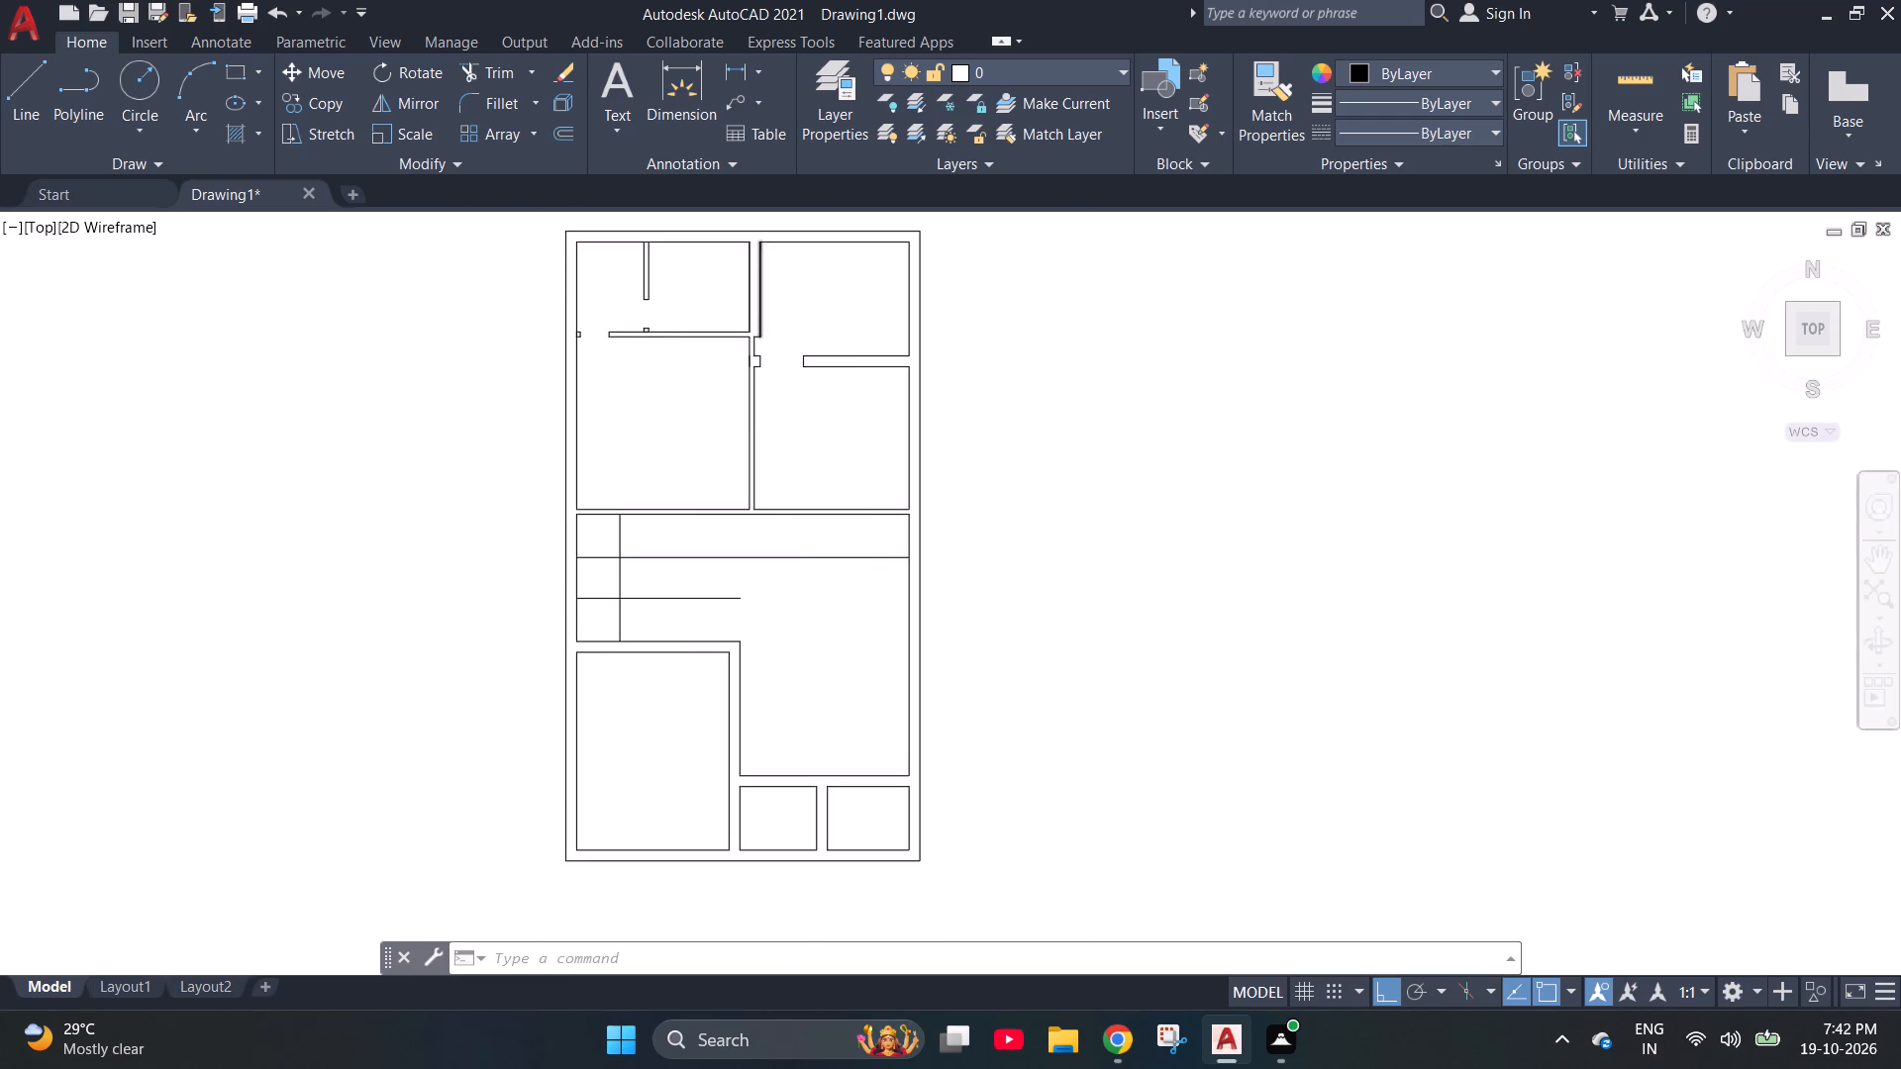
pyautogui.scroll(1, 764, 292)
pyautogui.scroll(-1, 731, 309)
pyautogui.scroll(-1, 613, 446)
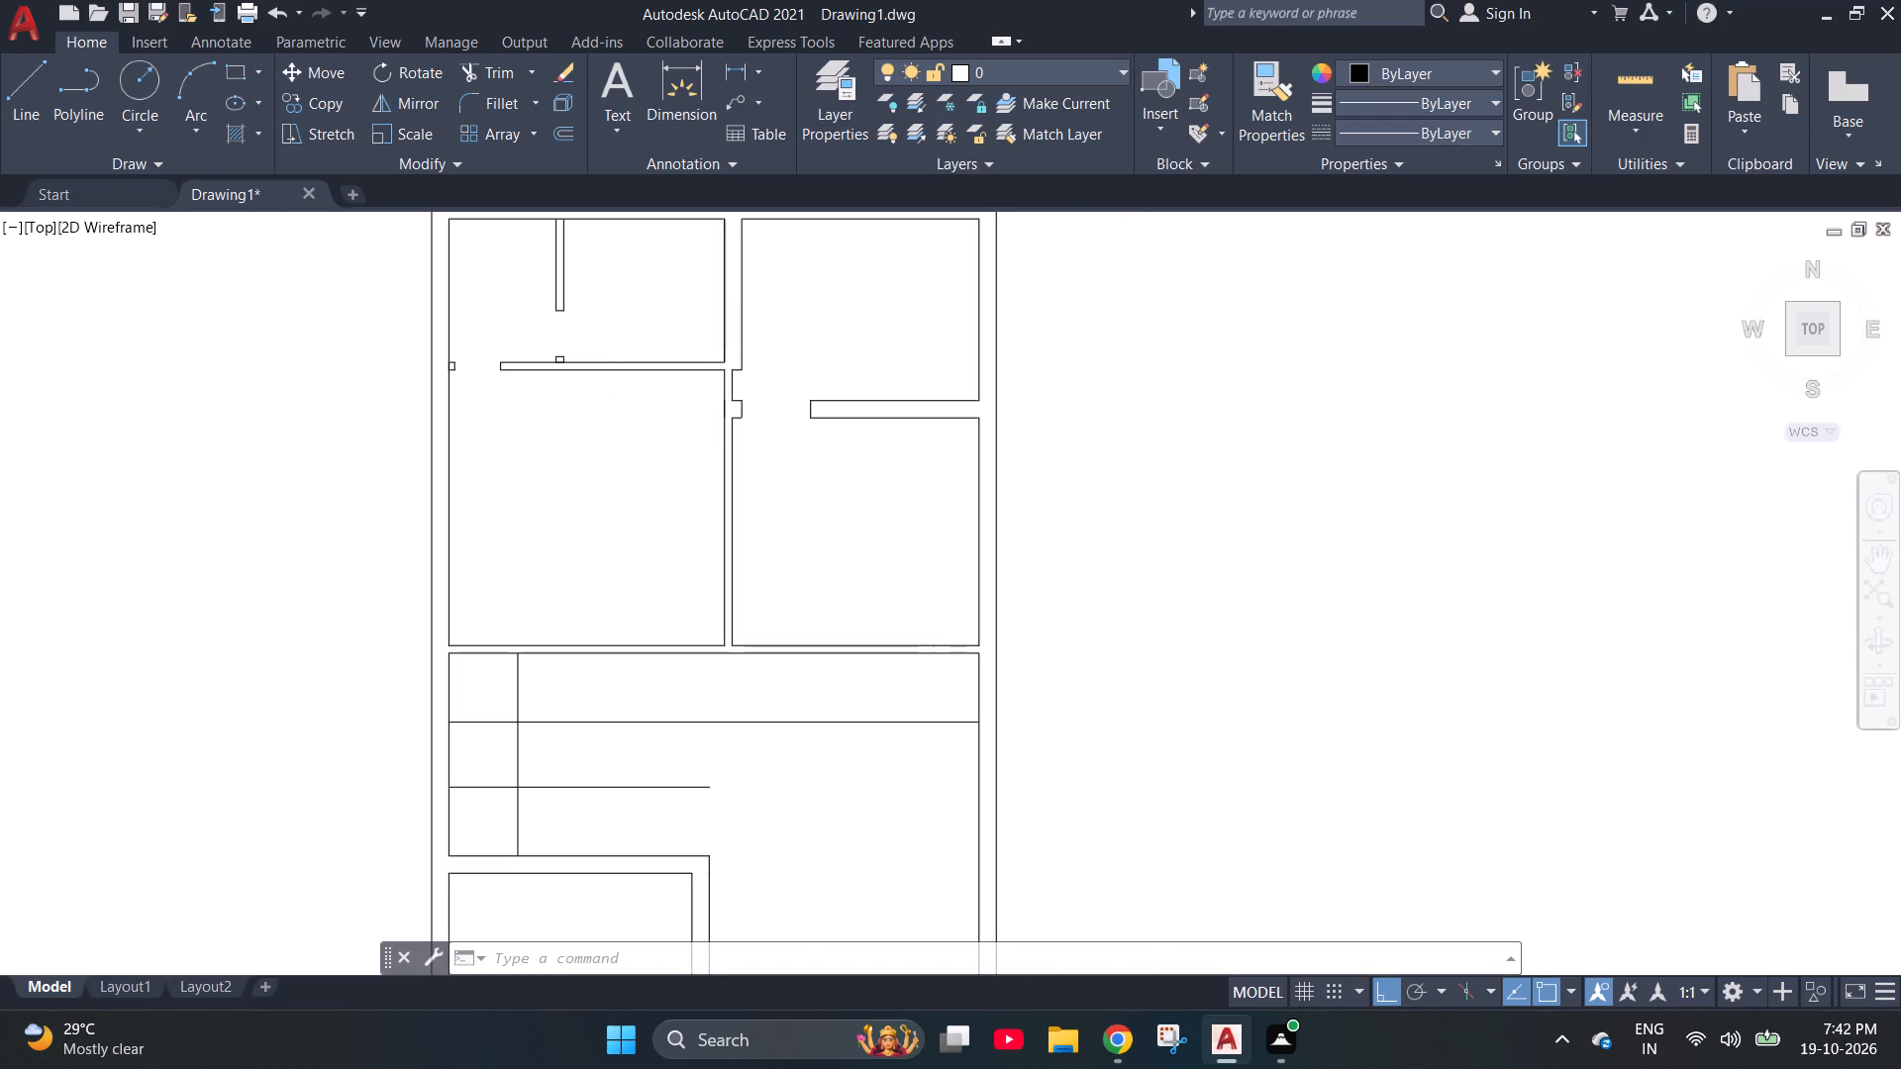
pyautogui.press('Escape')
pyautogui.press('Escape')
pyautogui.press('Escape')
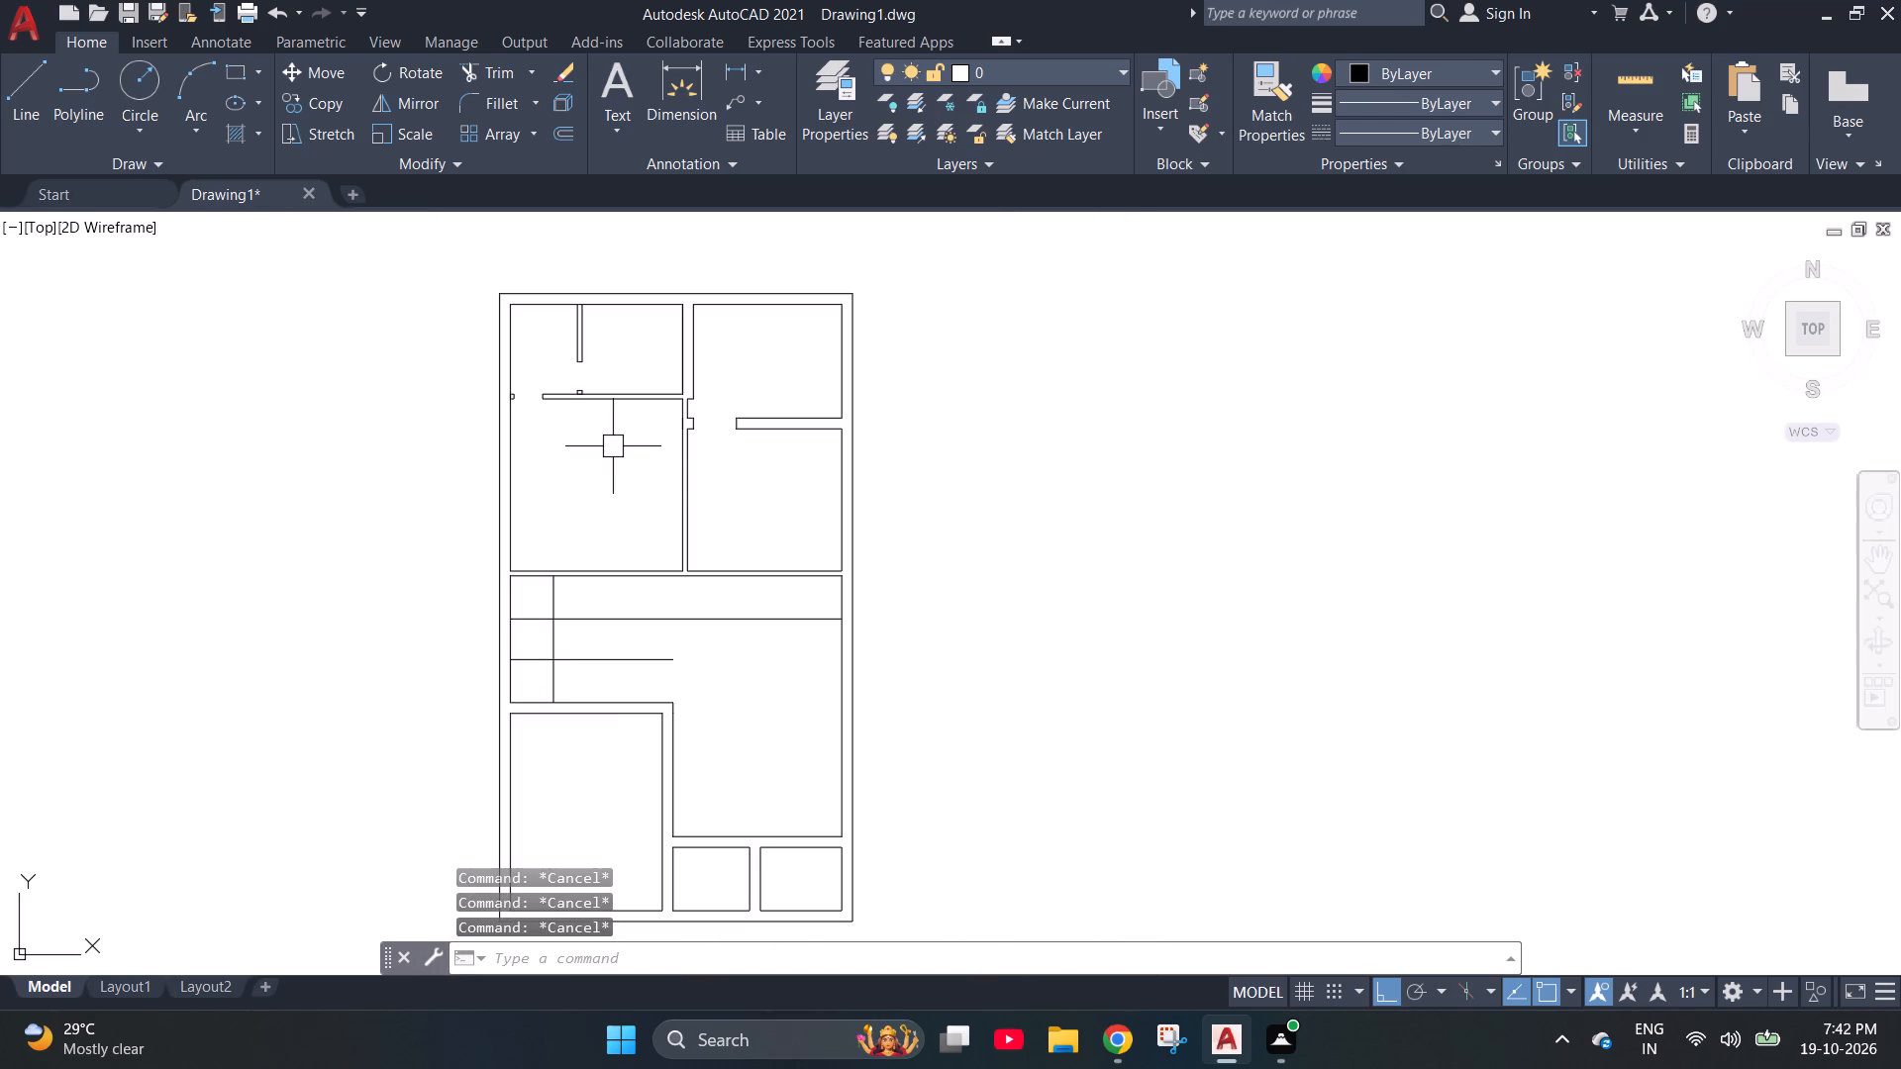
# Extend the left line of the central vertical partition down across the horizontal 4" wall below the large upper rooms.
pyautogui.write('ex')
pyautogui.press('Return')
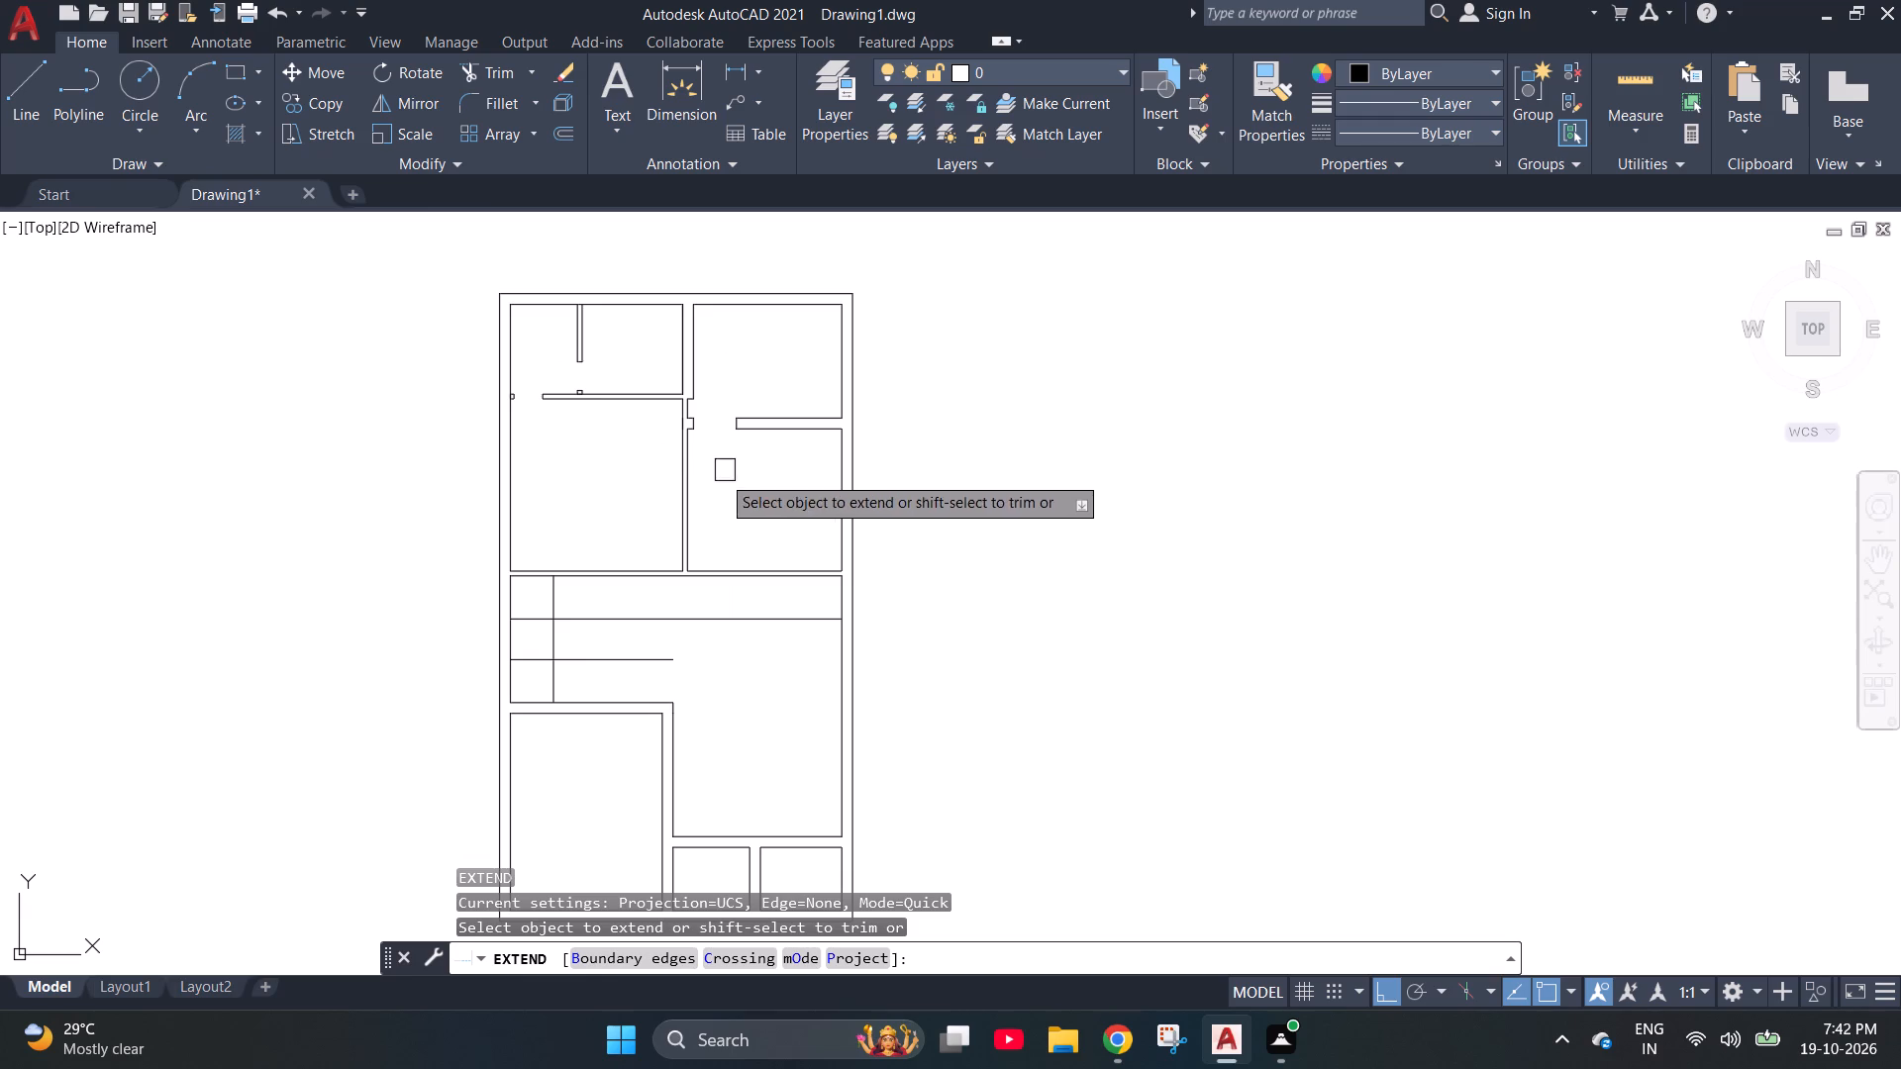
pyautogui.scroll(4, 665, 570)
pyautogui.click(755, 522)
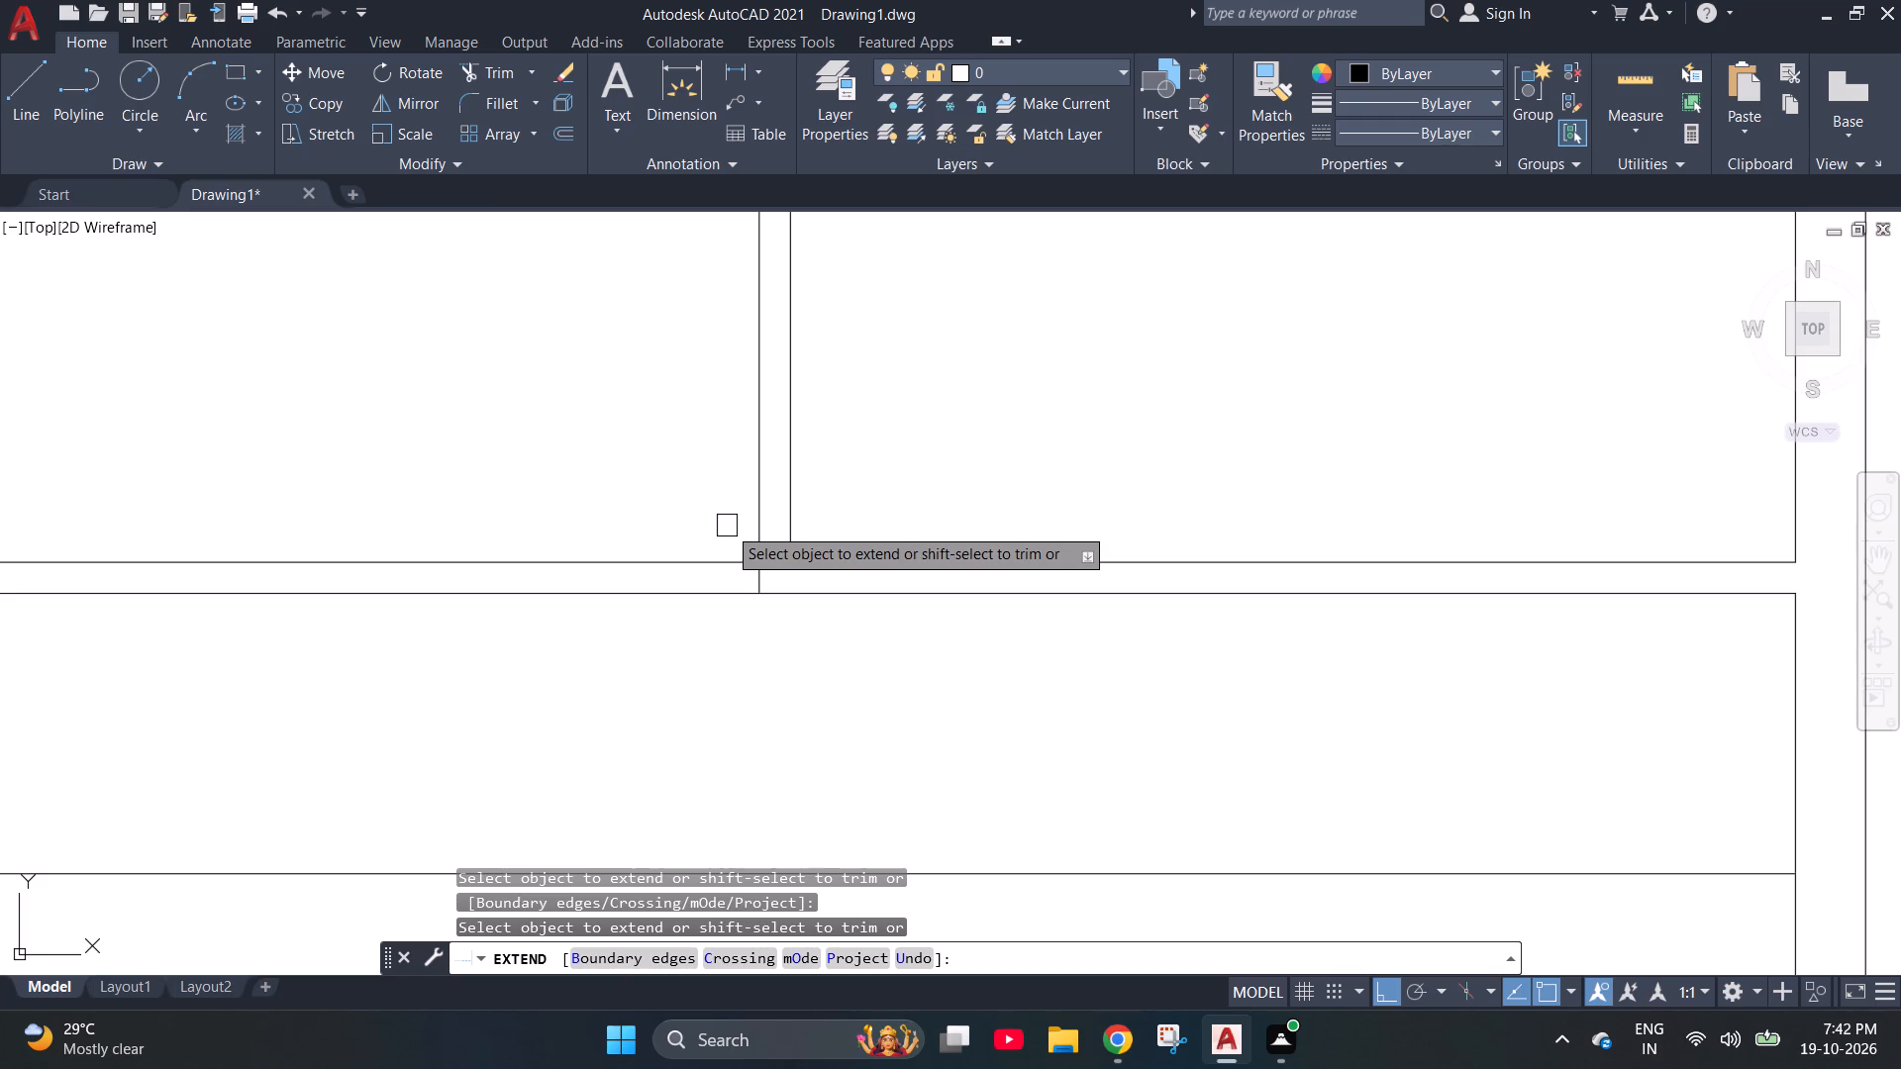
pyautogui.scroll(-1, 743, 521)
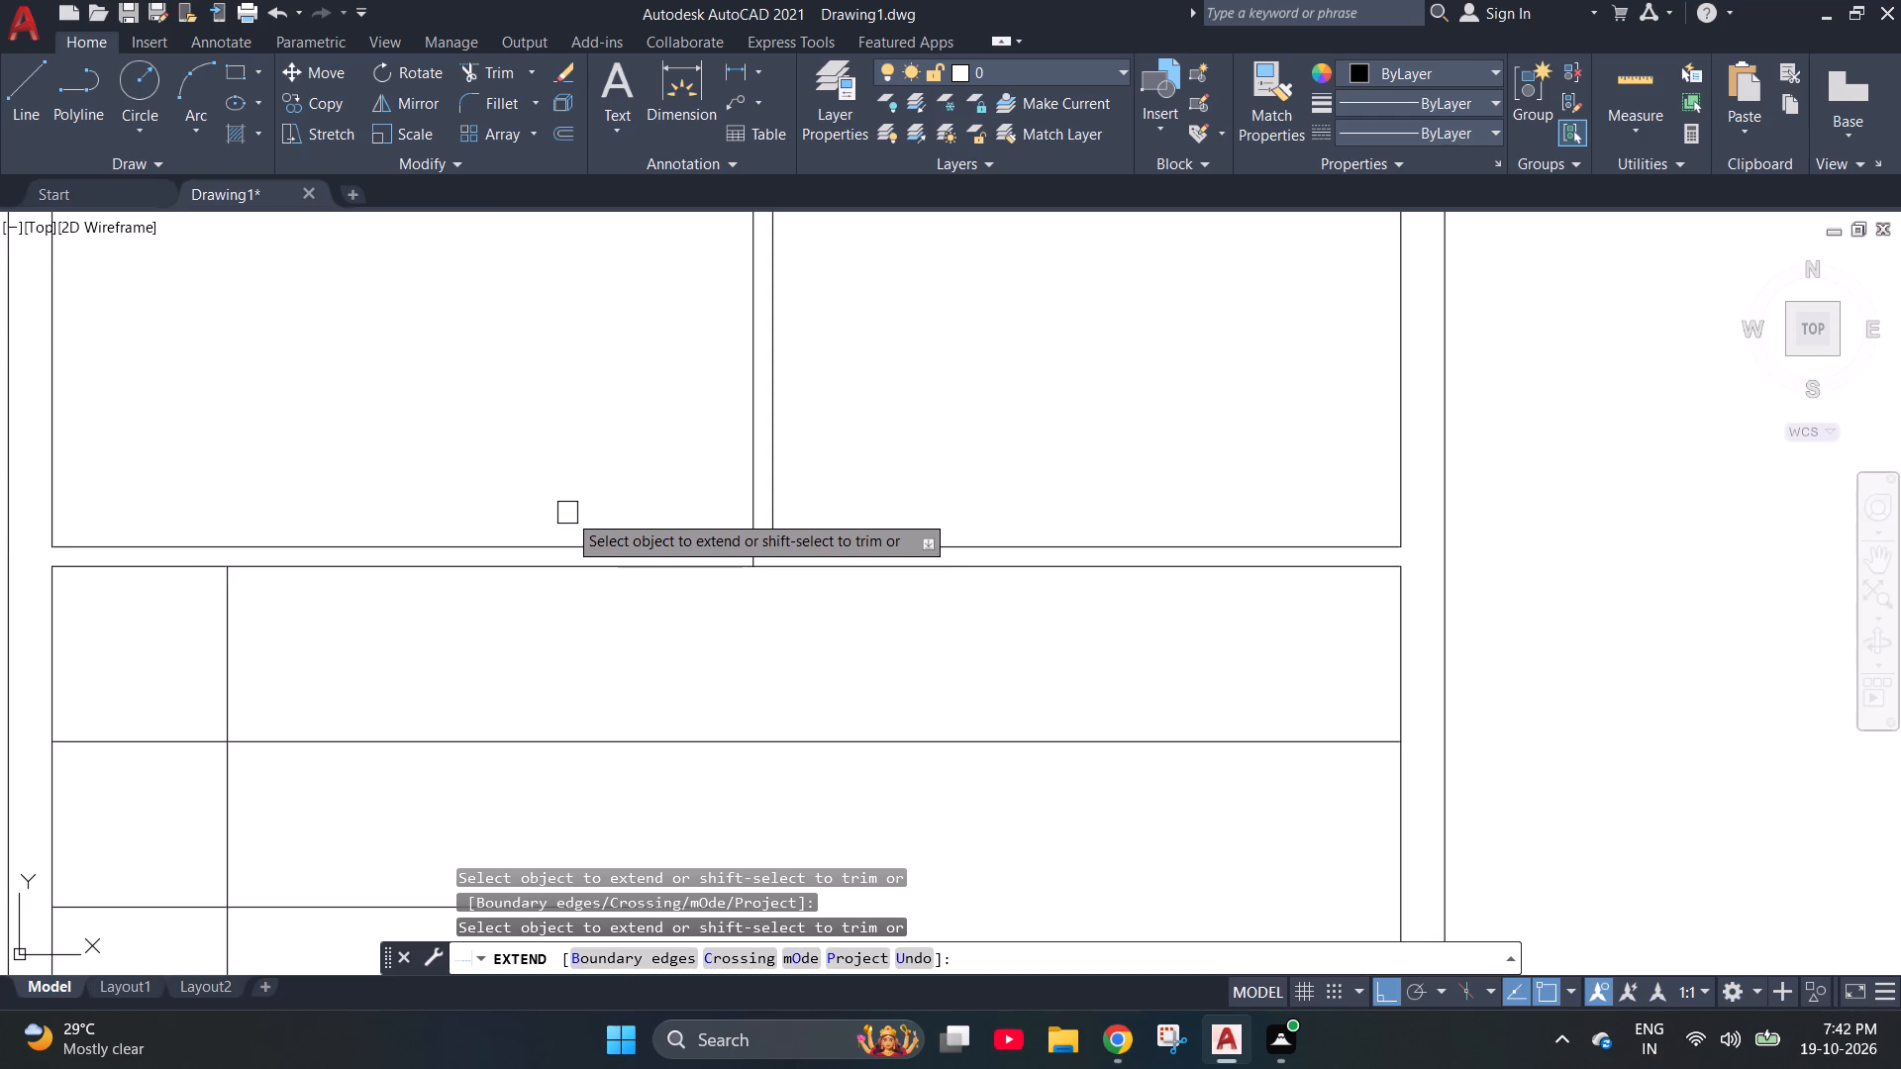
pyautogui.scroll(-1, 637, 492)
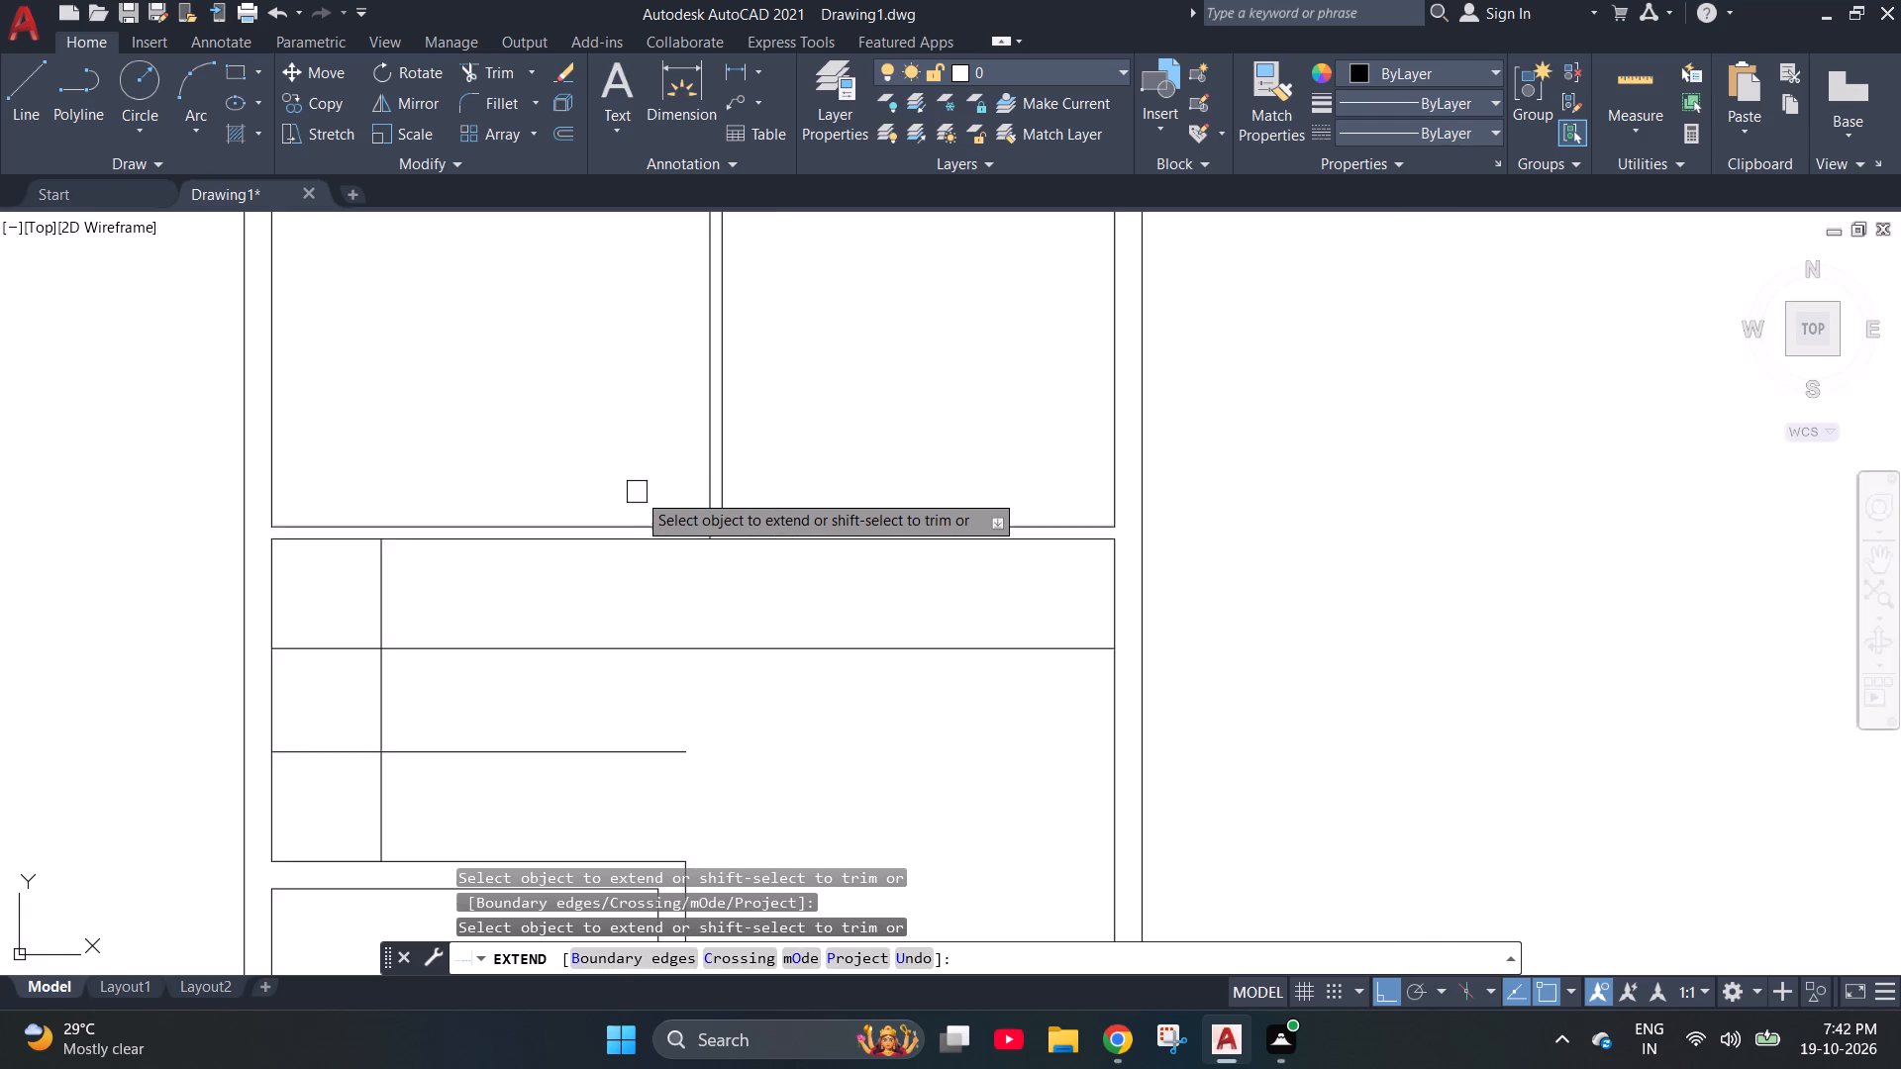
pyautogui.scroll(2, 417, 544)
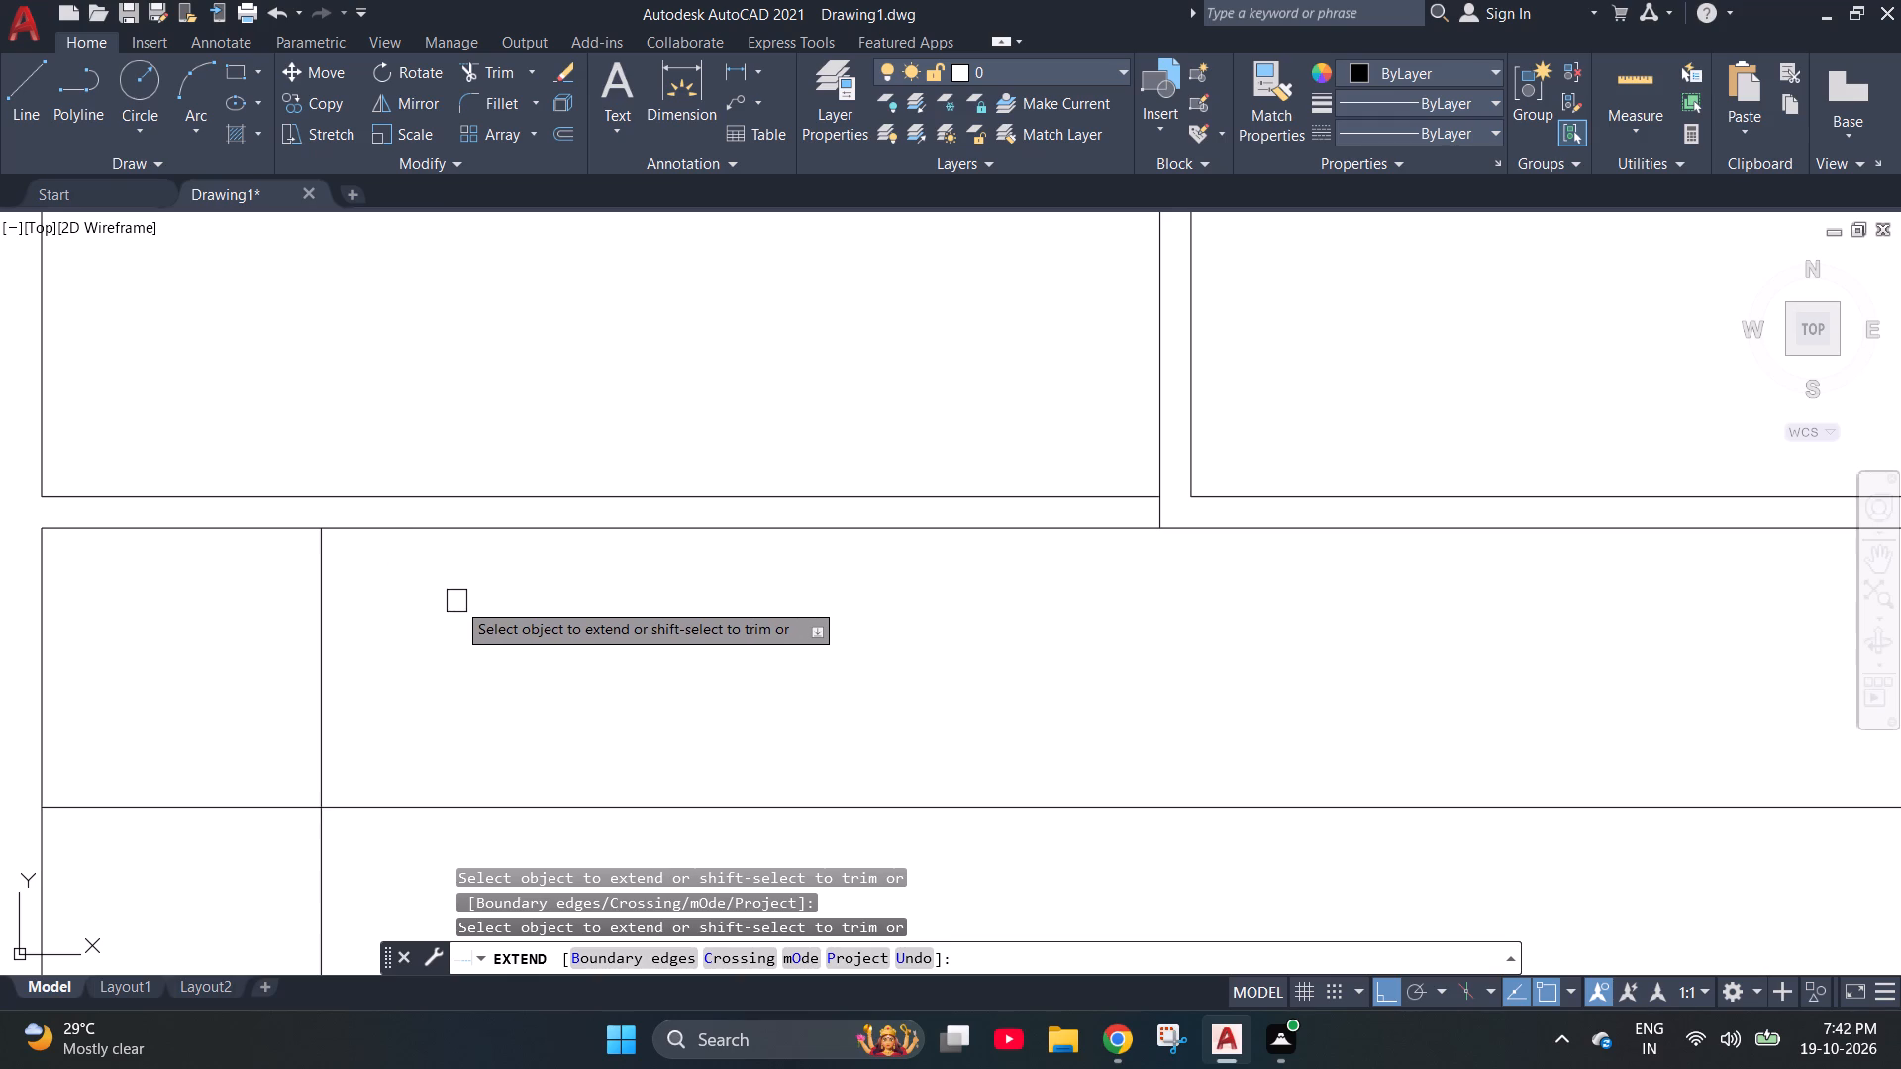
pyautogui.press('Escape')
pyautogui.press('Escape')
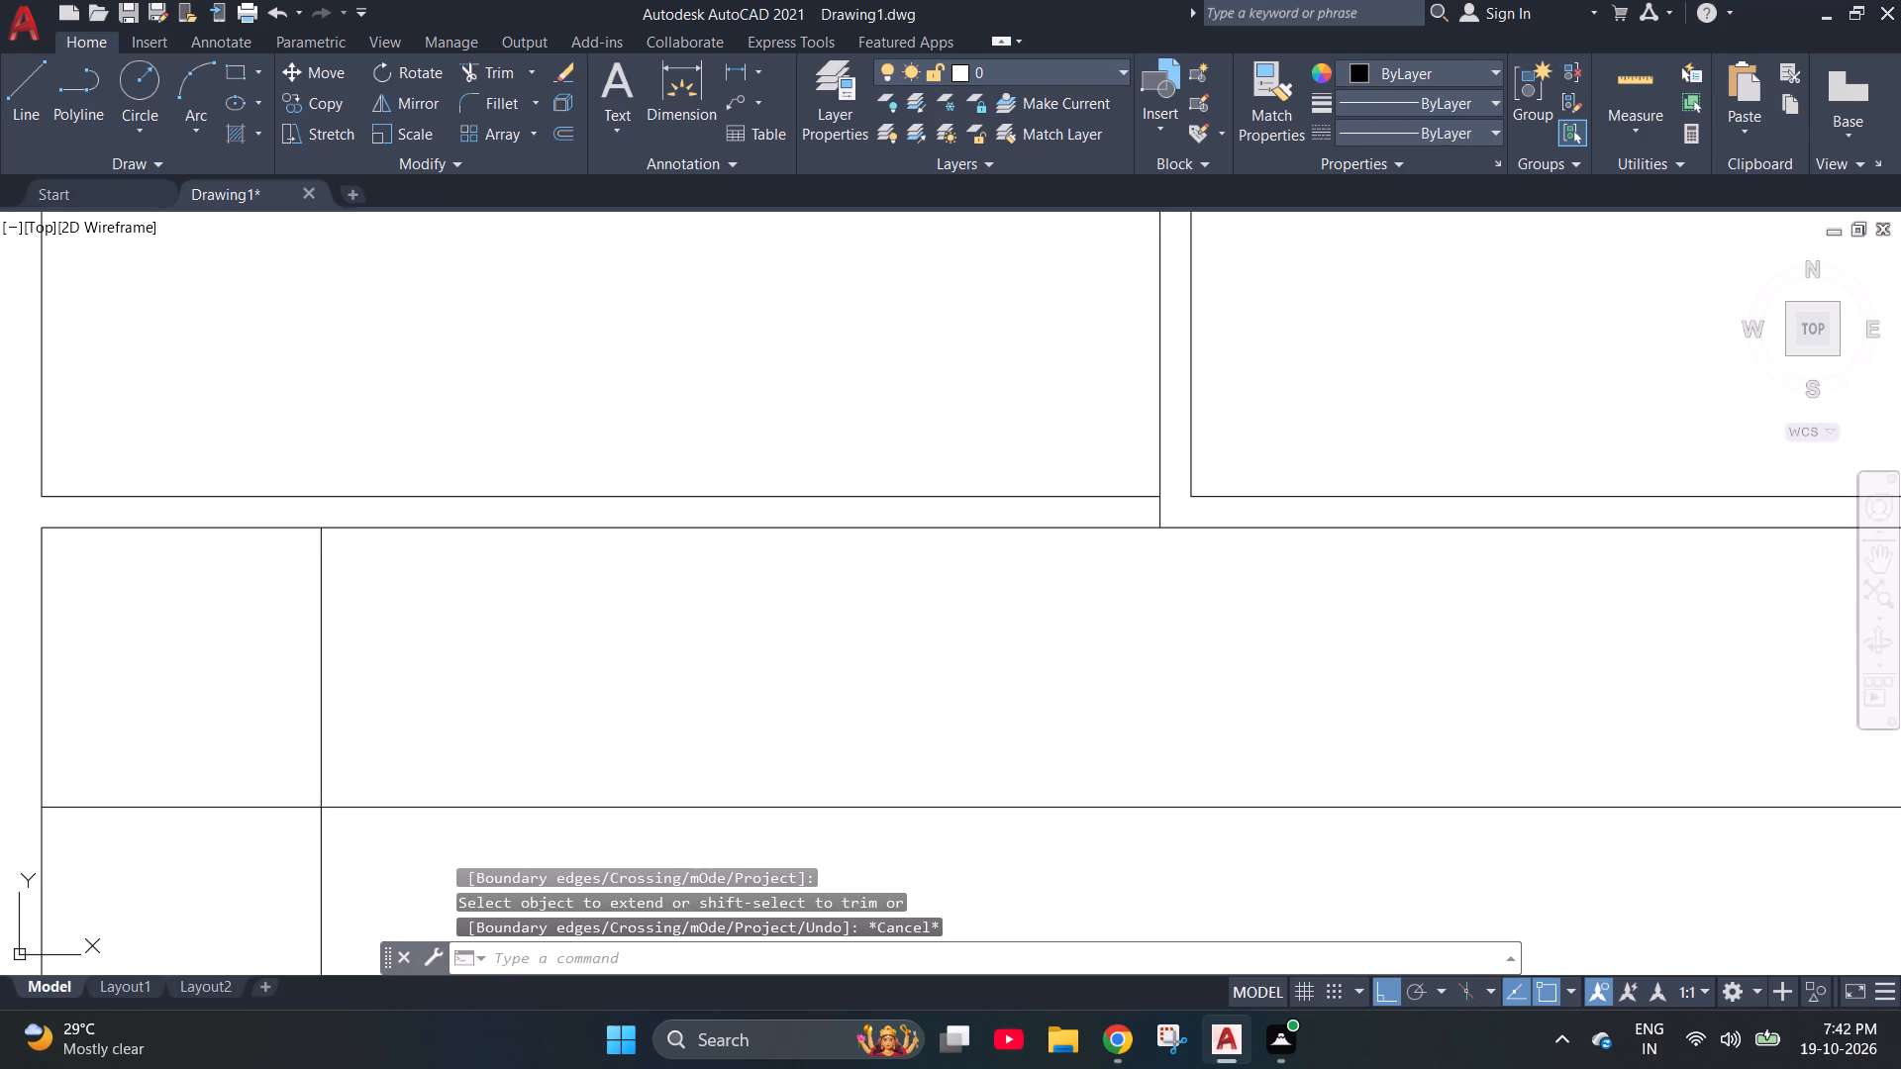
# Offset the lower line of the horizontal 4" wall across the middle of the plan 3" downward.
pyautogui.press('o')
pyautogui.press('Return')
pyautogui.write('3"')
pyautogui.press('Return')
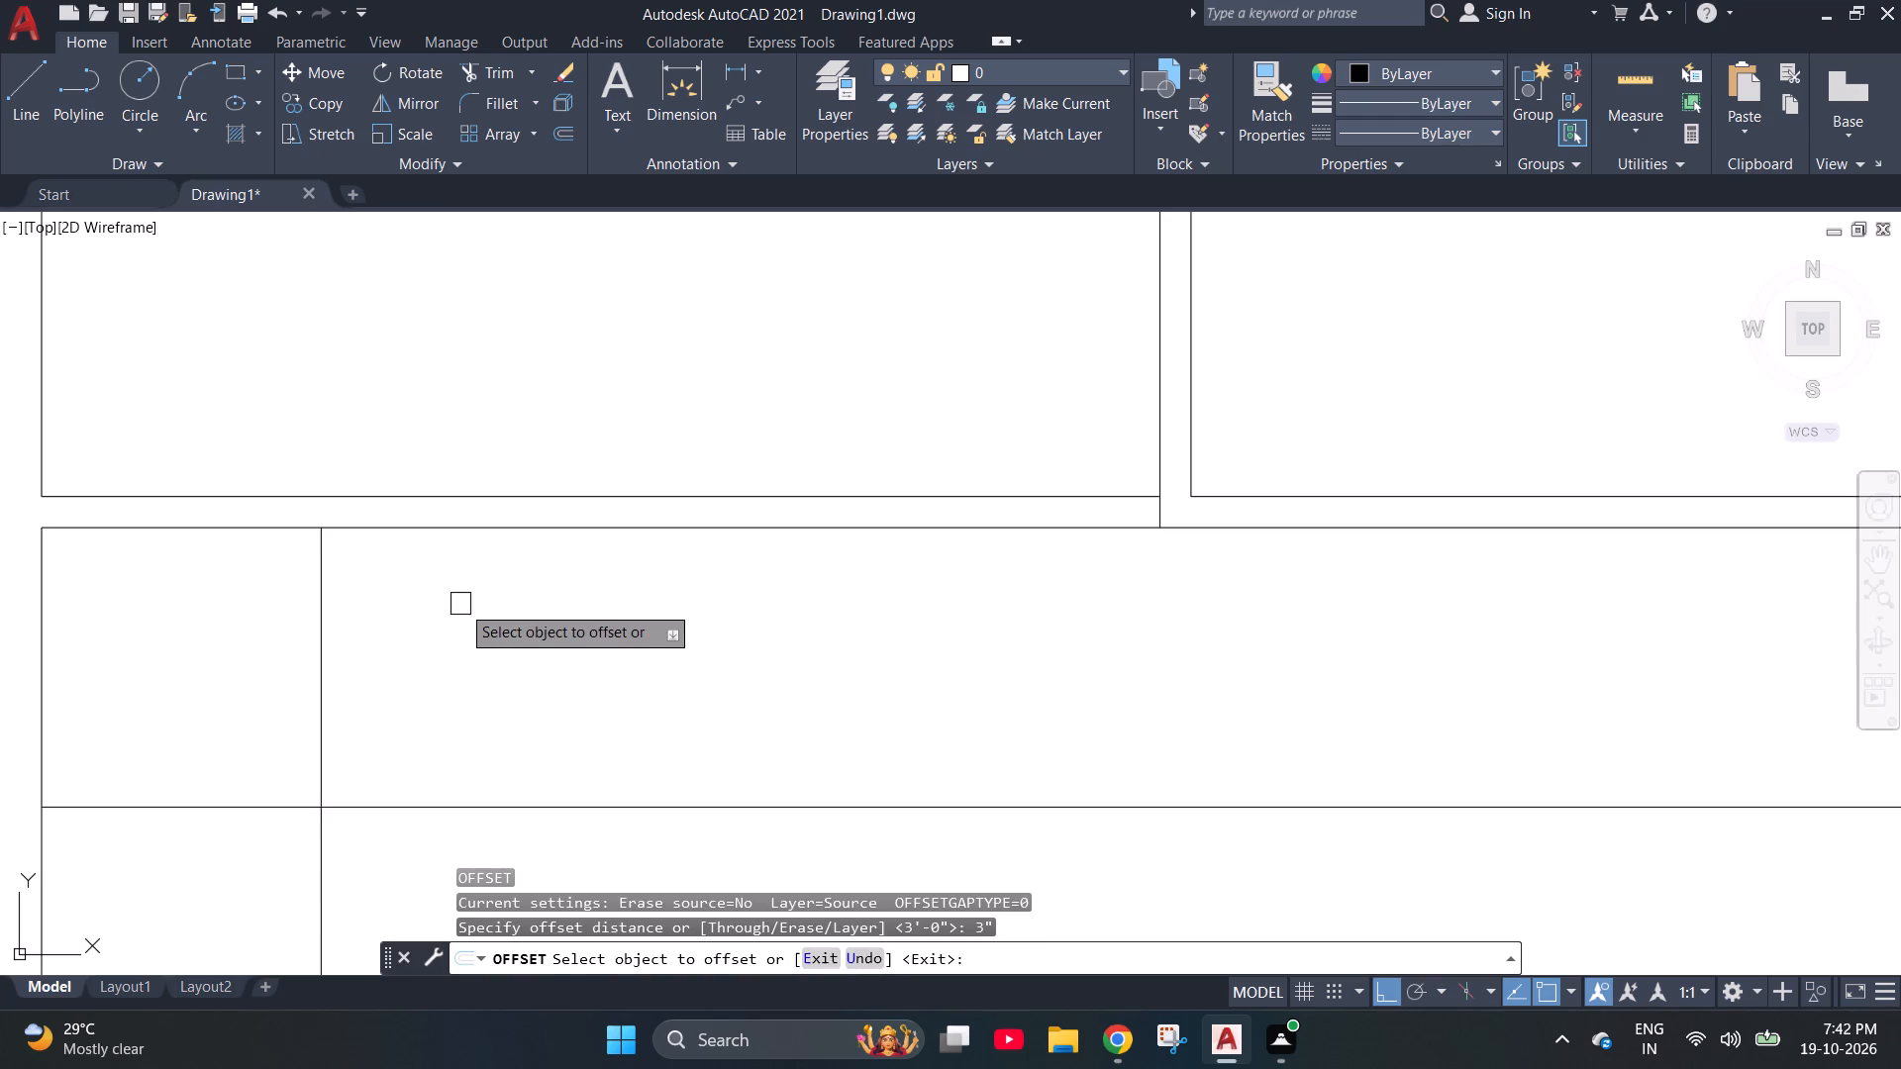
pyautogui.click(378, 528)
pyautogui.click(373, 562)
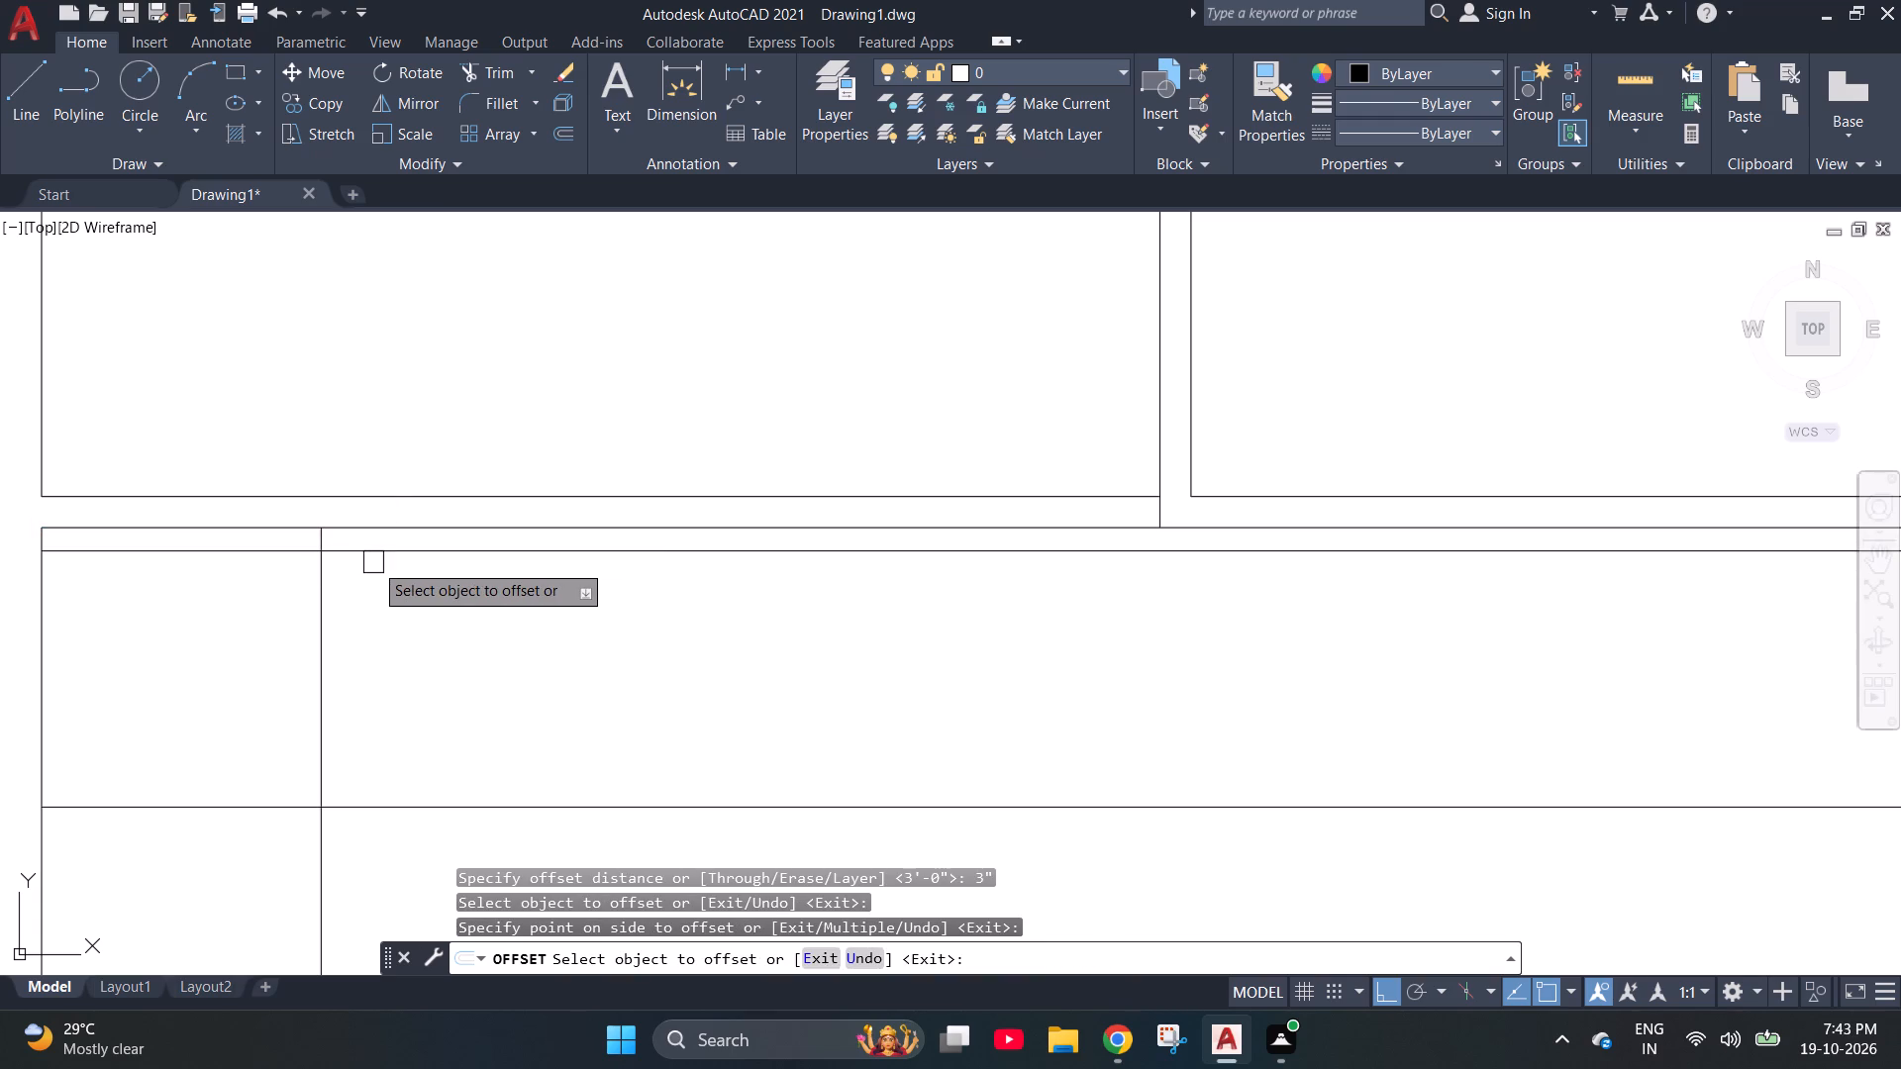
pyautogui.press('Escape')
# Trim the new offset line back to the vertical line near the left outer wall.
pyautogui.write('tr')
pyautogui.press('Return')
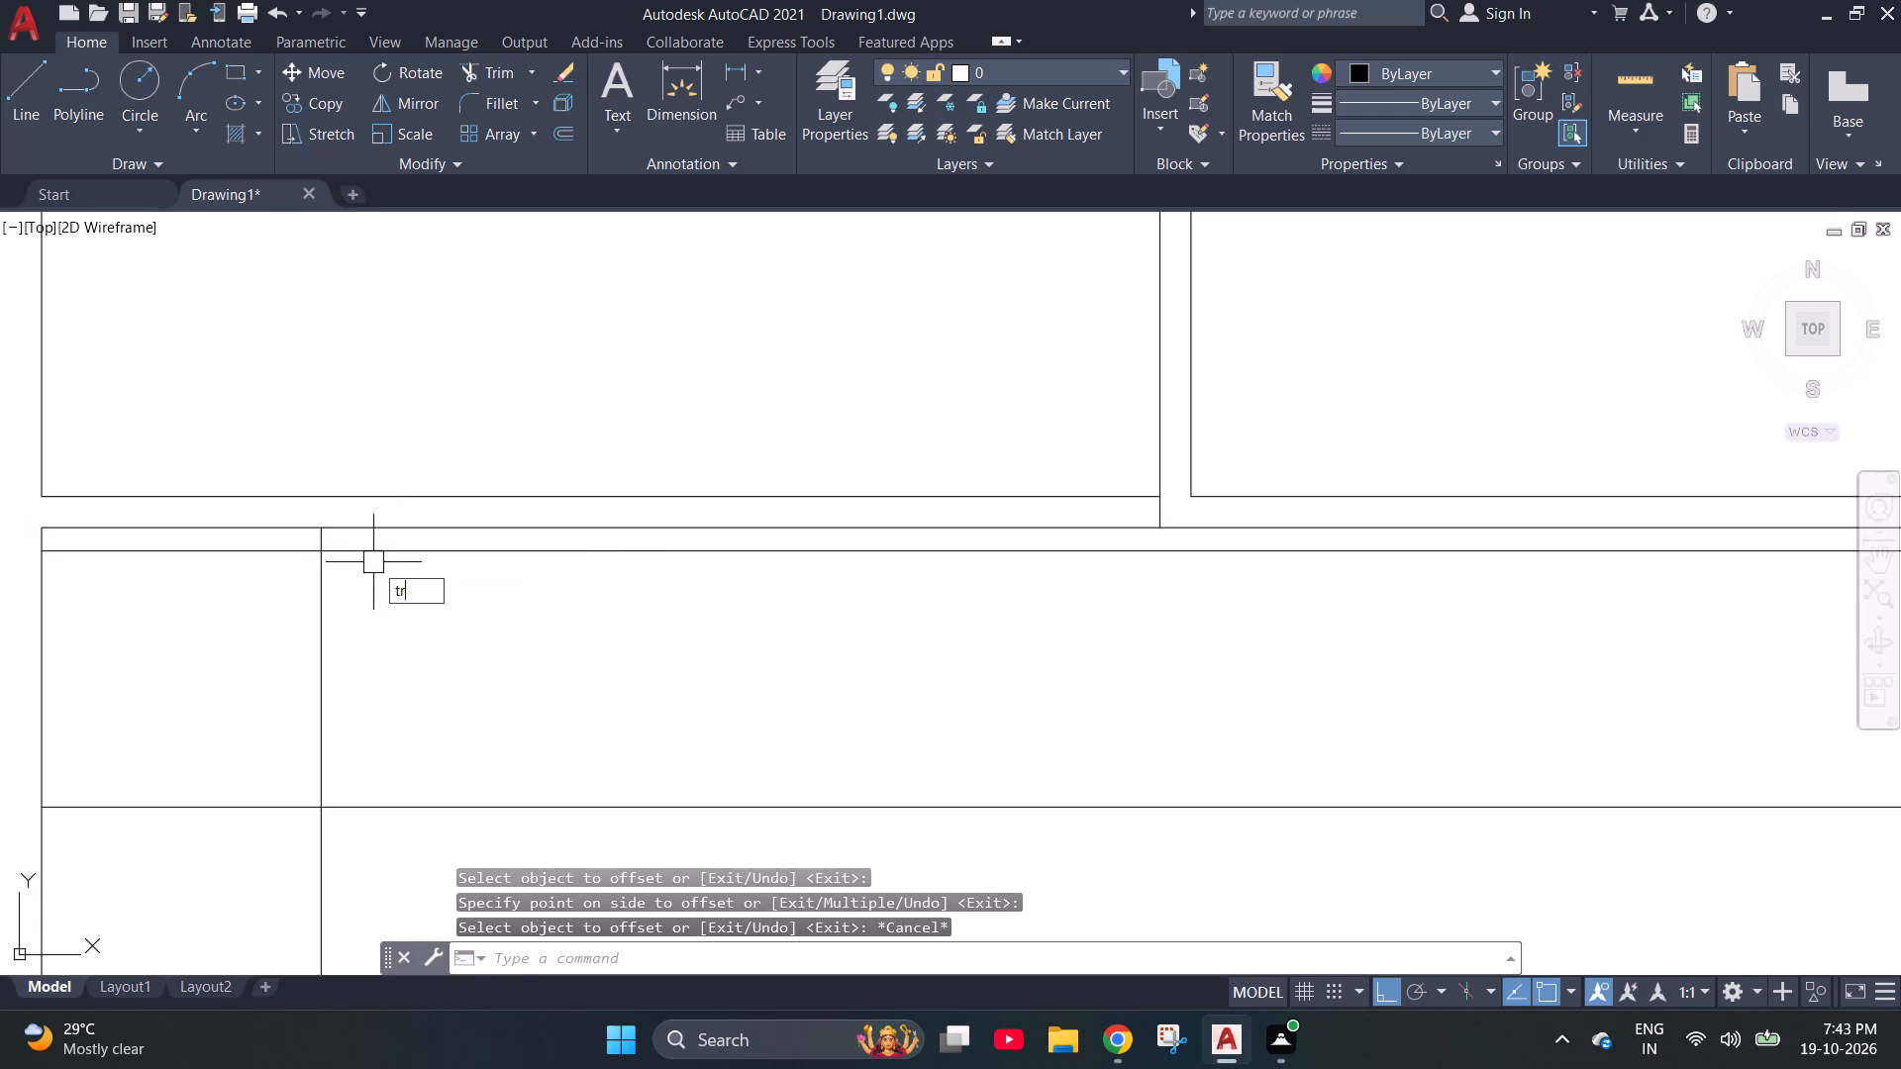
pyautogui.click(456, 551)
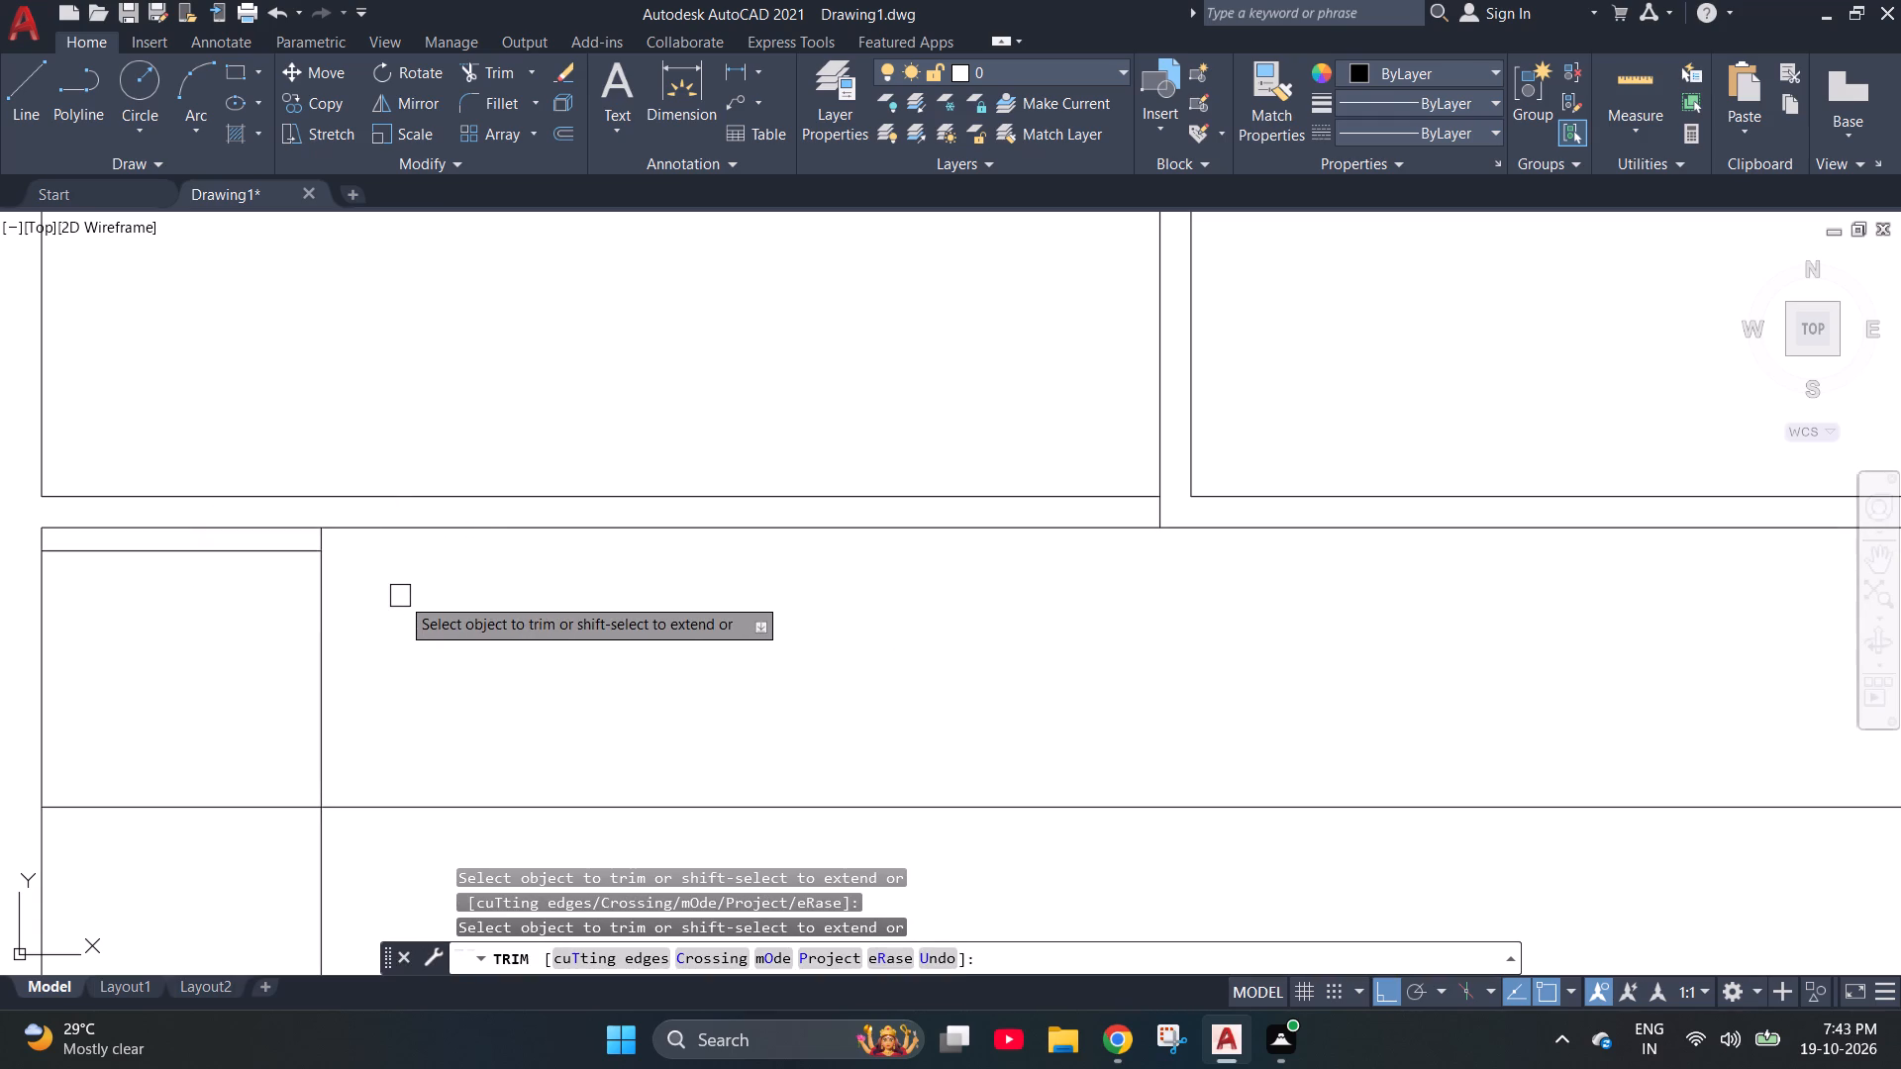
pyautogui.press('Escape')
# Trim the vertical line between the 3" offset line and the horizontal line below, and remove the leftover offset segment.
pyautogui.write('tr')
pyautogui.press('Return')
pyautogui.moveTo(457, 604); pyautogui.dragTo(426, 610)
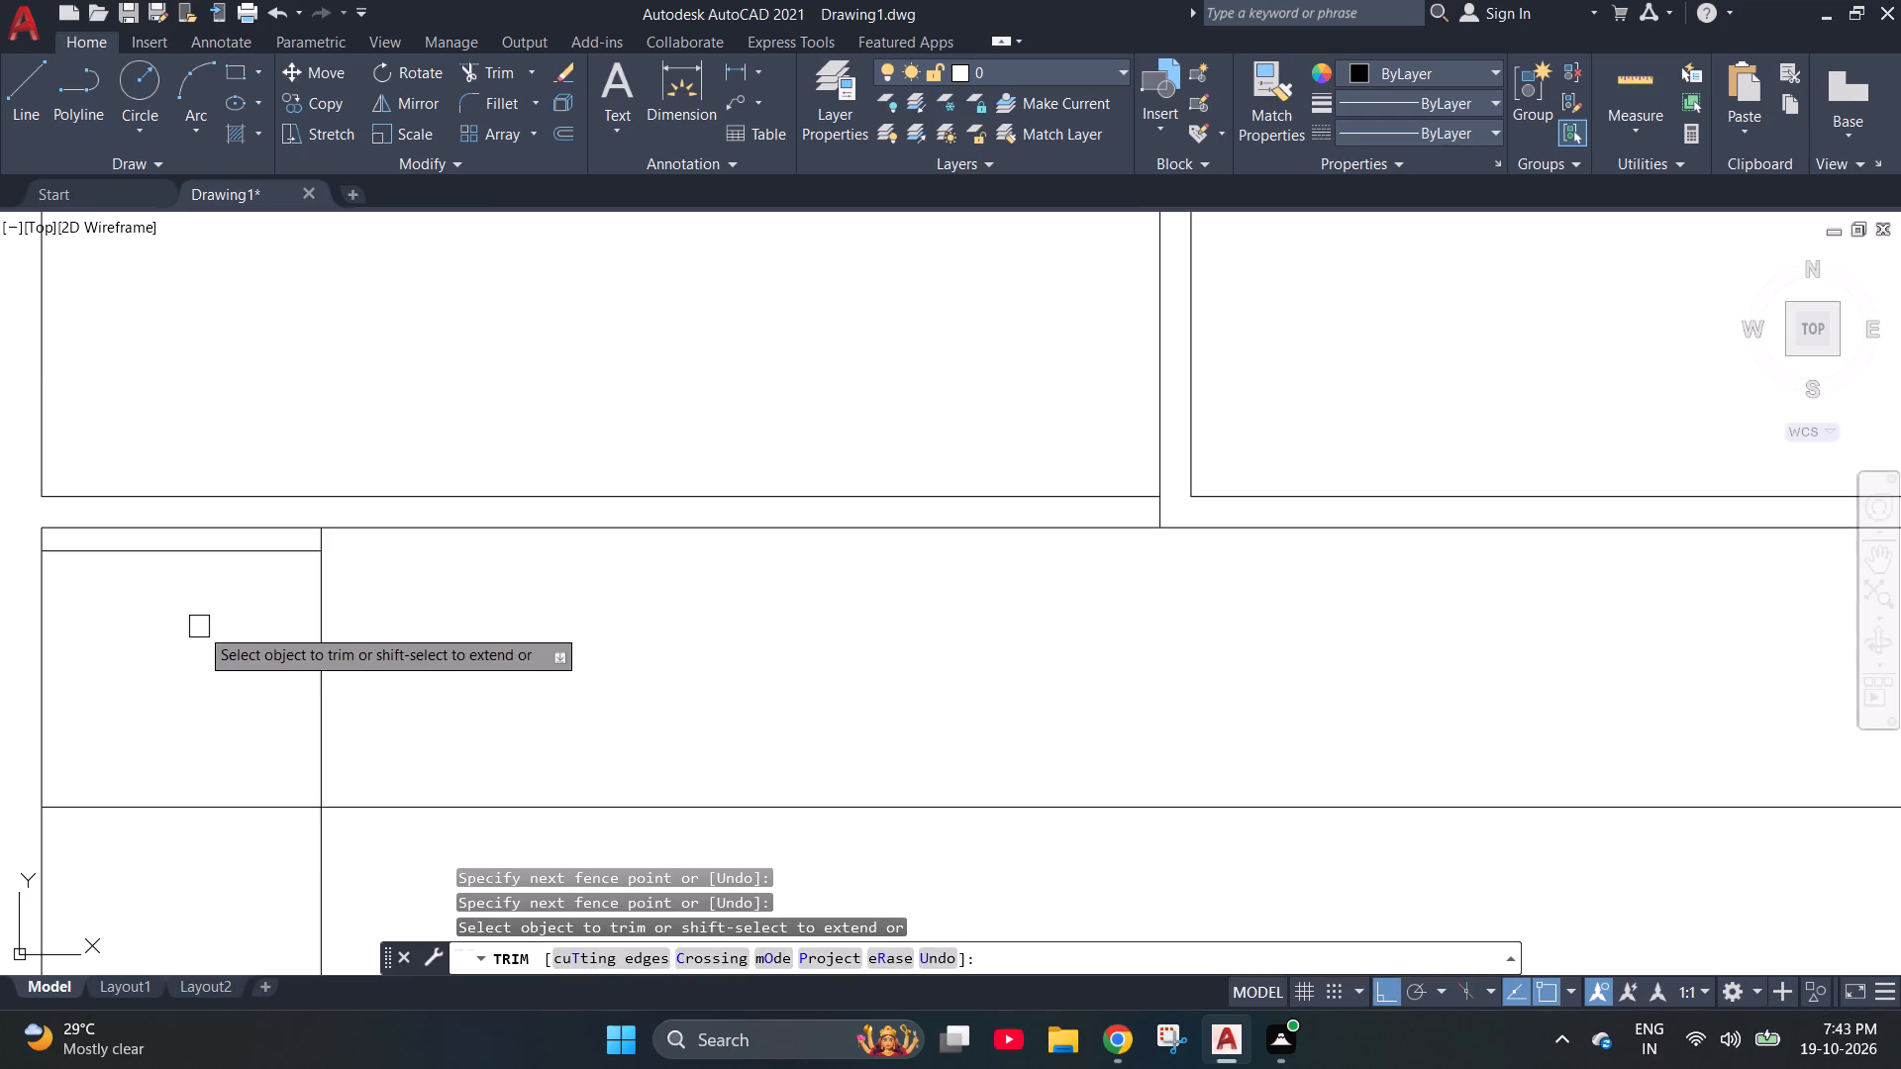
pyautogui.moveTo(217, 622); pyautogui.dragTo(241, 626)
pyautogui.click(496, 661)
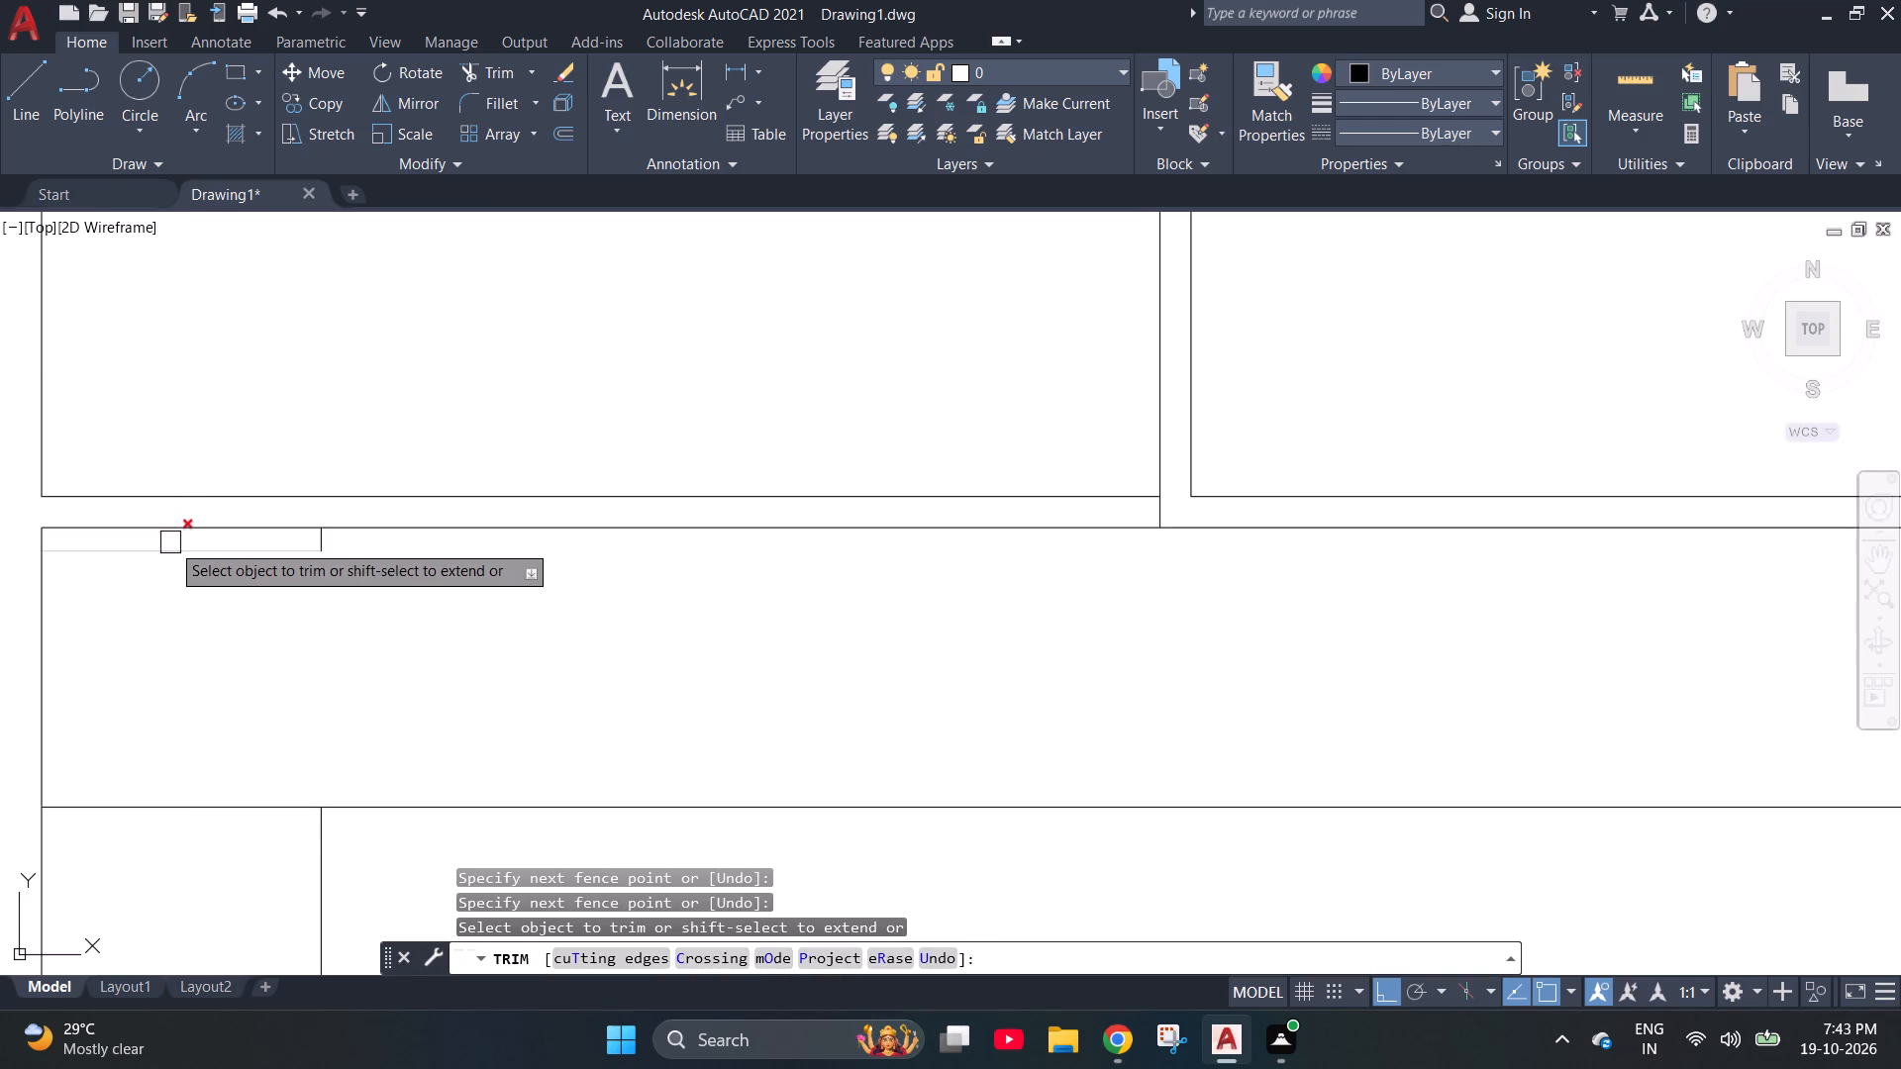
pyautogui.click(170, 550)
pyautogui.scroll(-3, 288, 655)
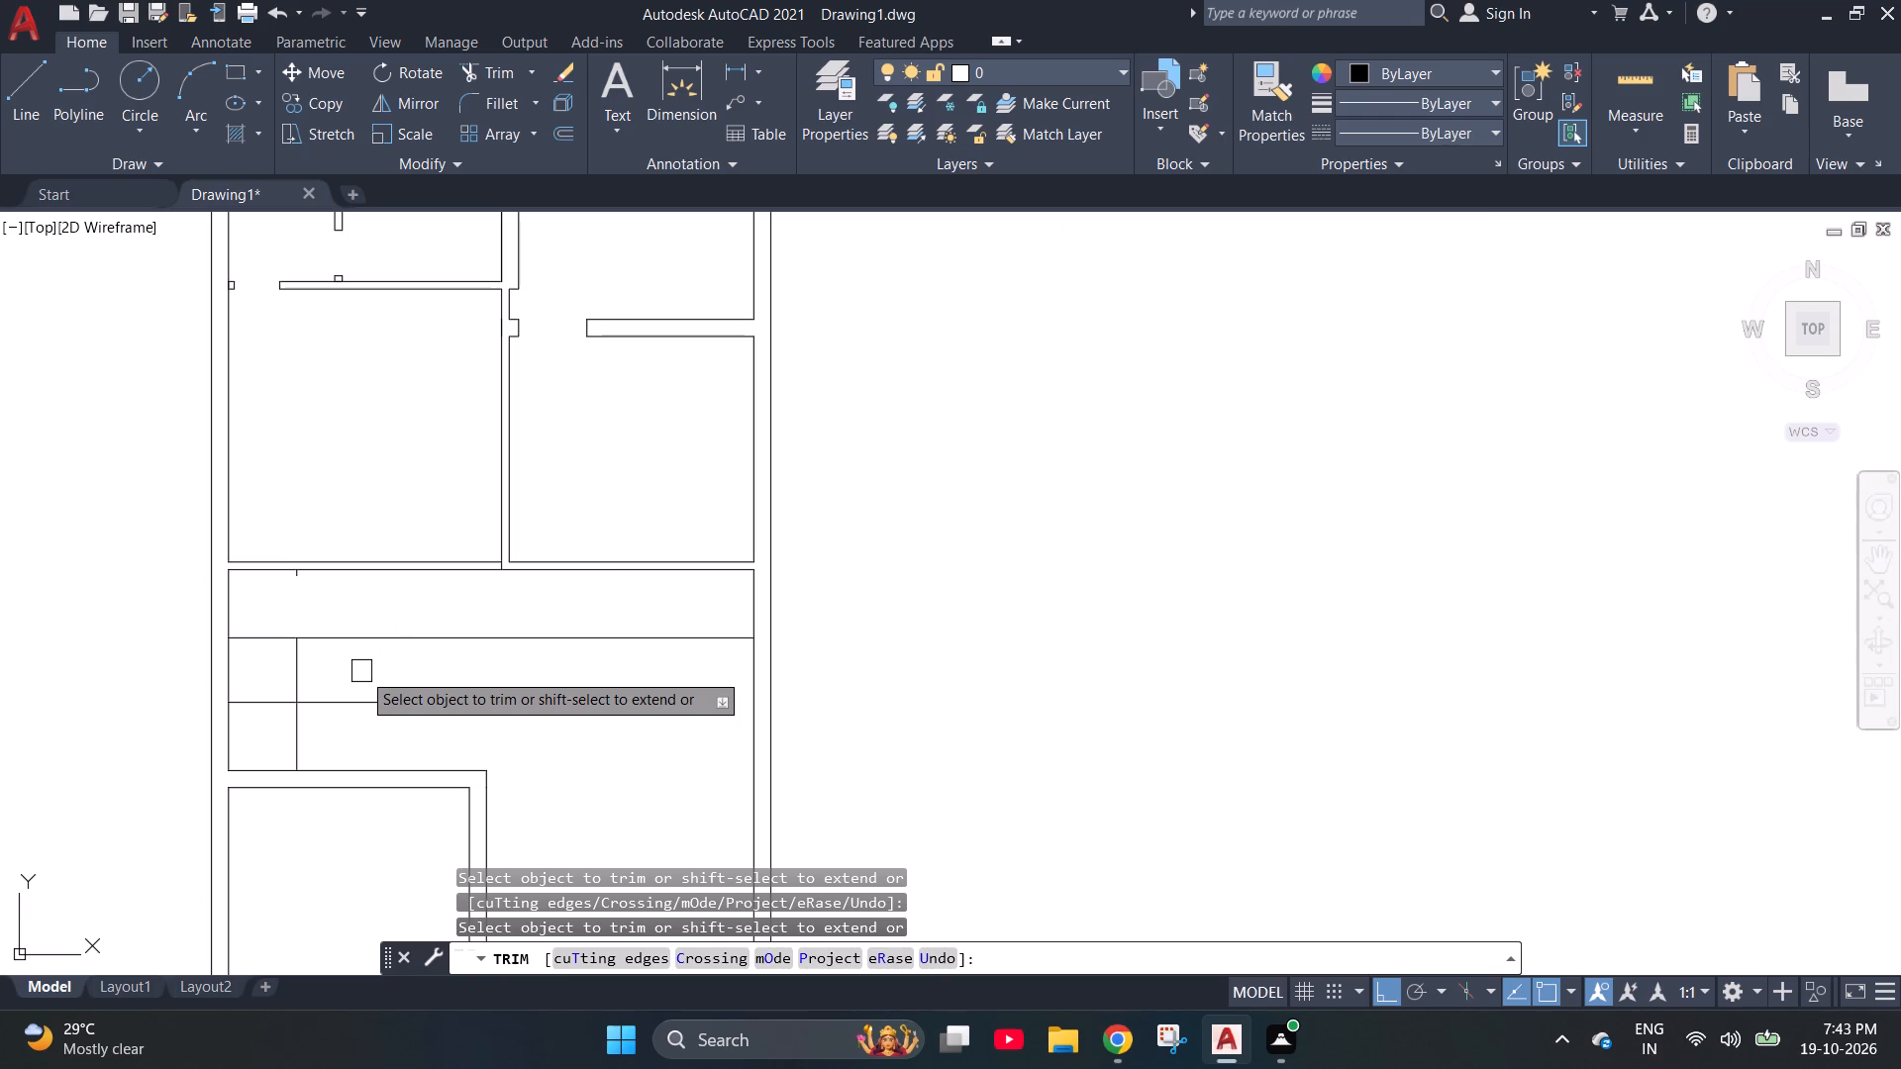
pyautogui.scroll(-2, 474, 626)
pyautogui.scroll(3, 490, 824)
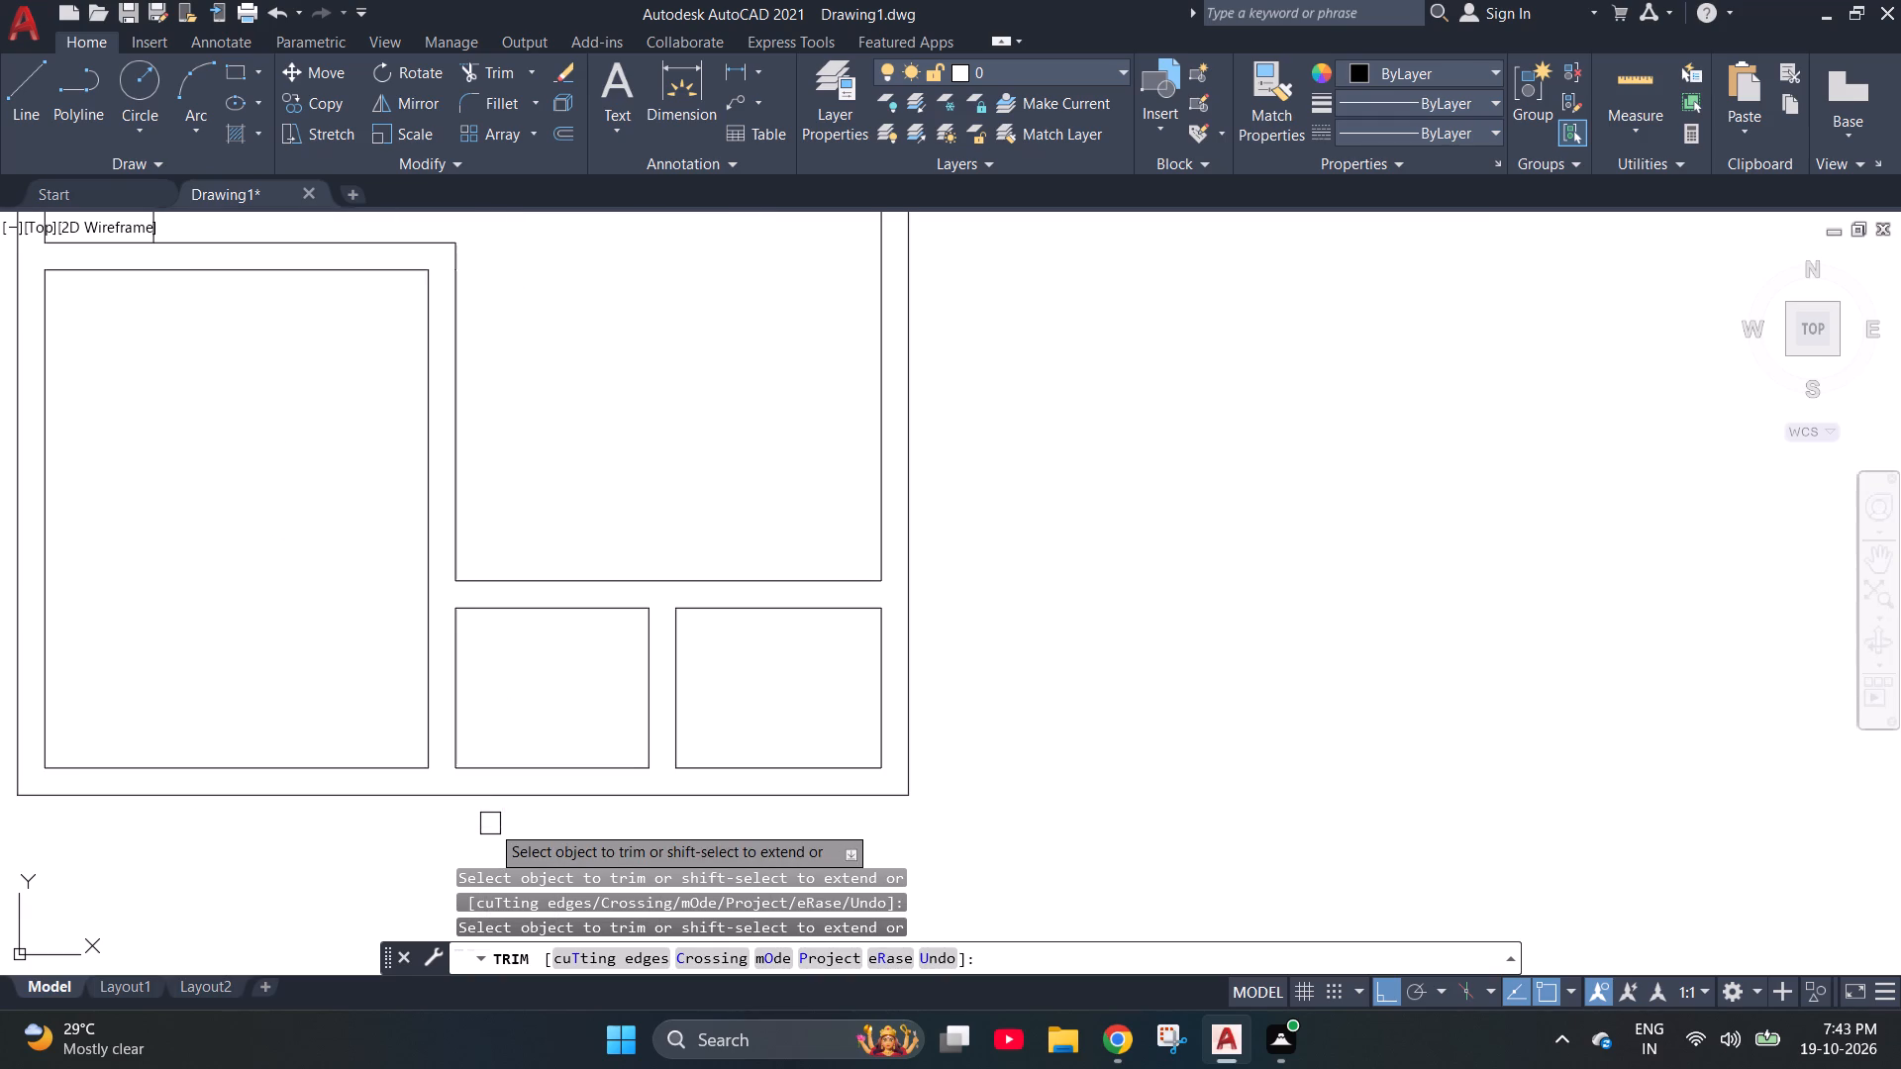
pyautogui.press('Escape')
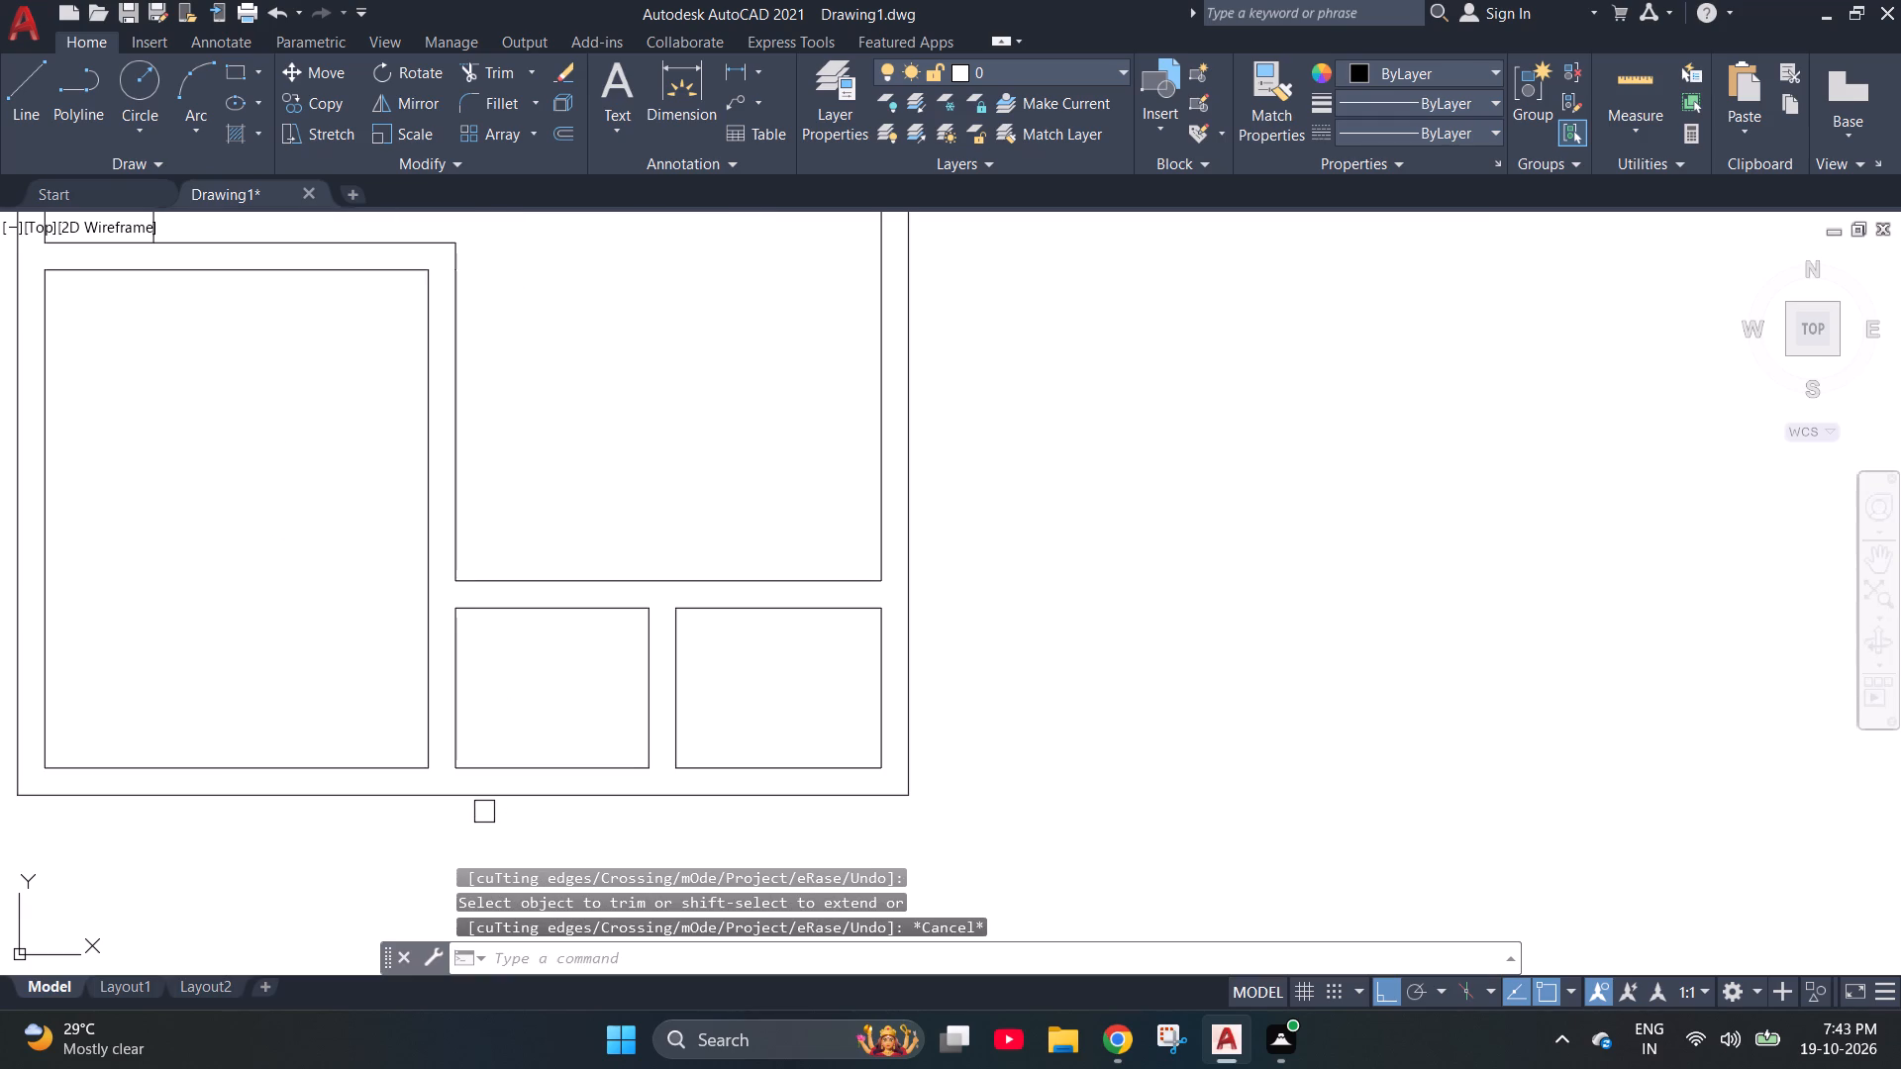
# Extend the outer right wall line of the lower-left room down across the 9" wall to the small middle room.
pyautogui.write('ex')
pyautogui.press('Return')
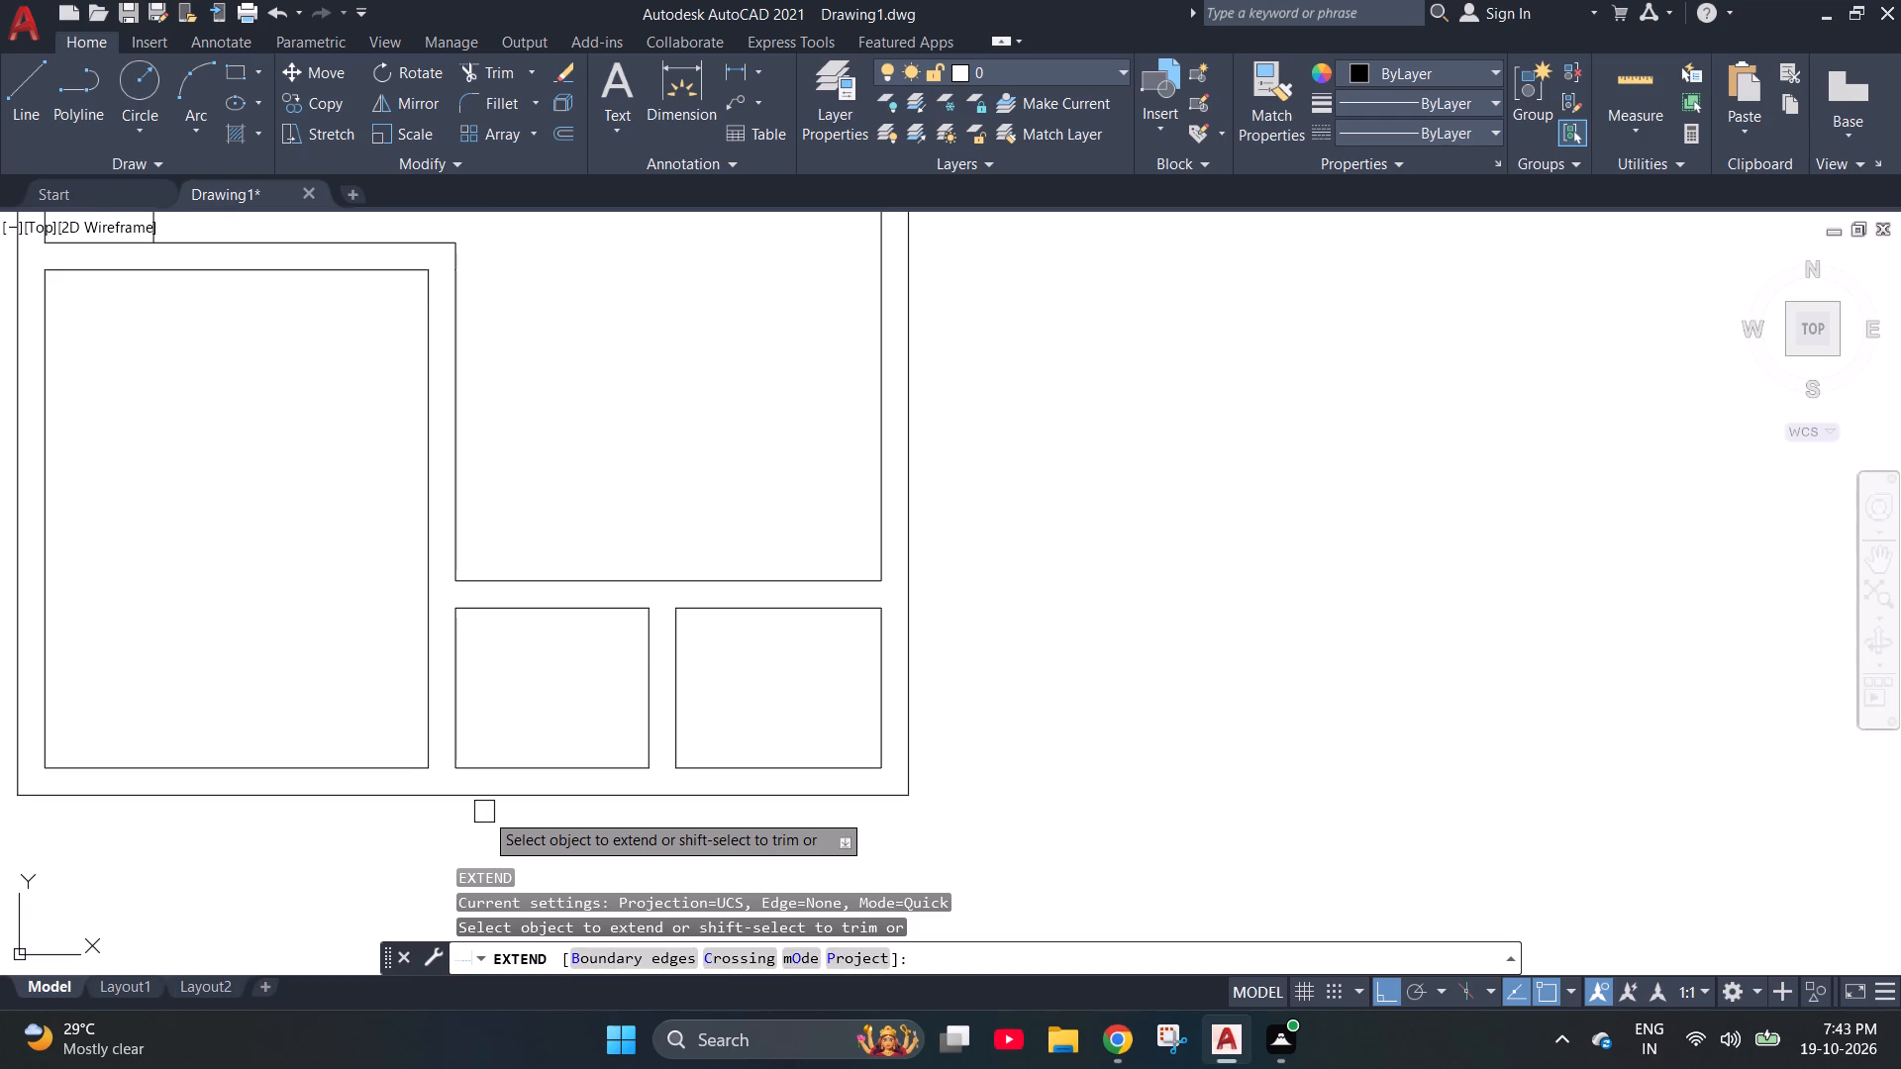
pyautogui.click(465, 569)
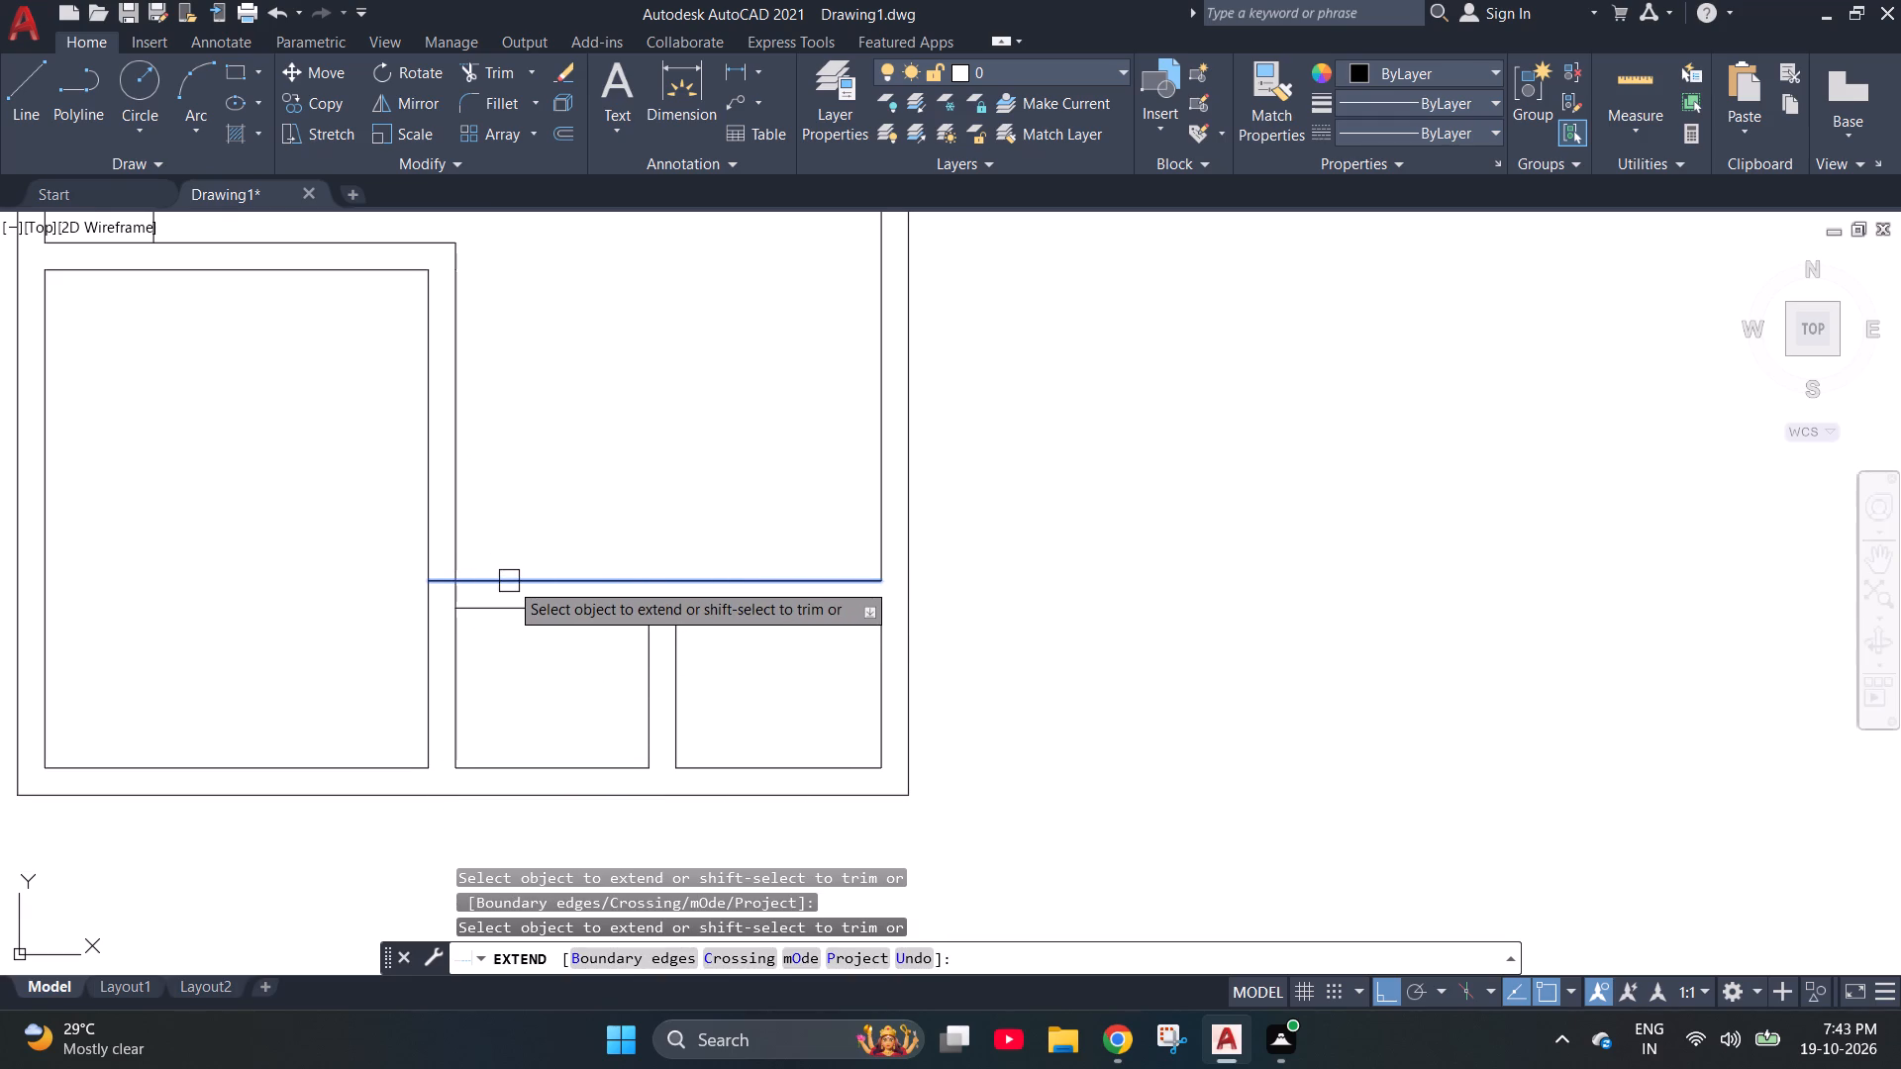
pyautogui.press('Escape')
# Offset the lower-left room's extended outer right wall line 3' to the right.
pyautogui.press('o')
pyautogui.press('Return')
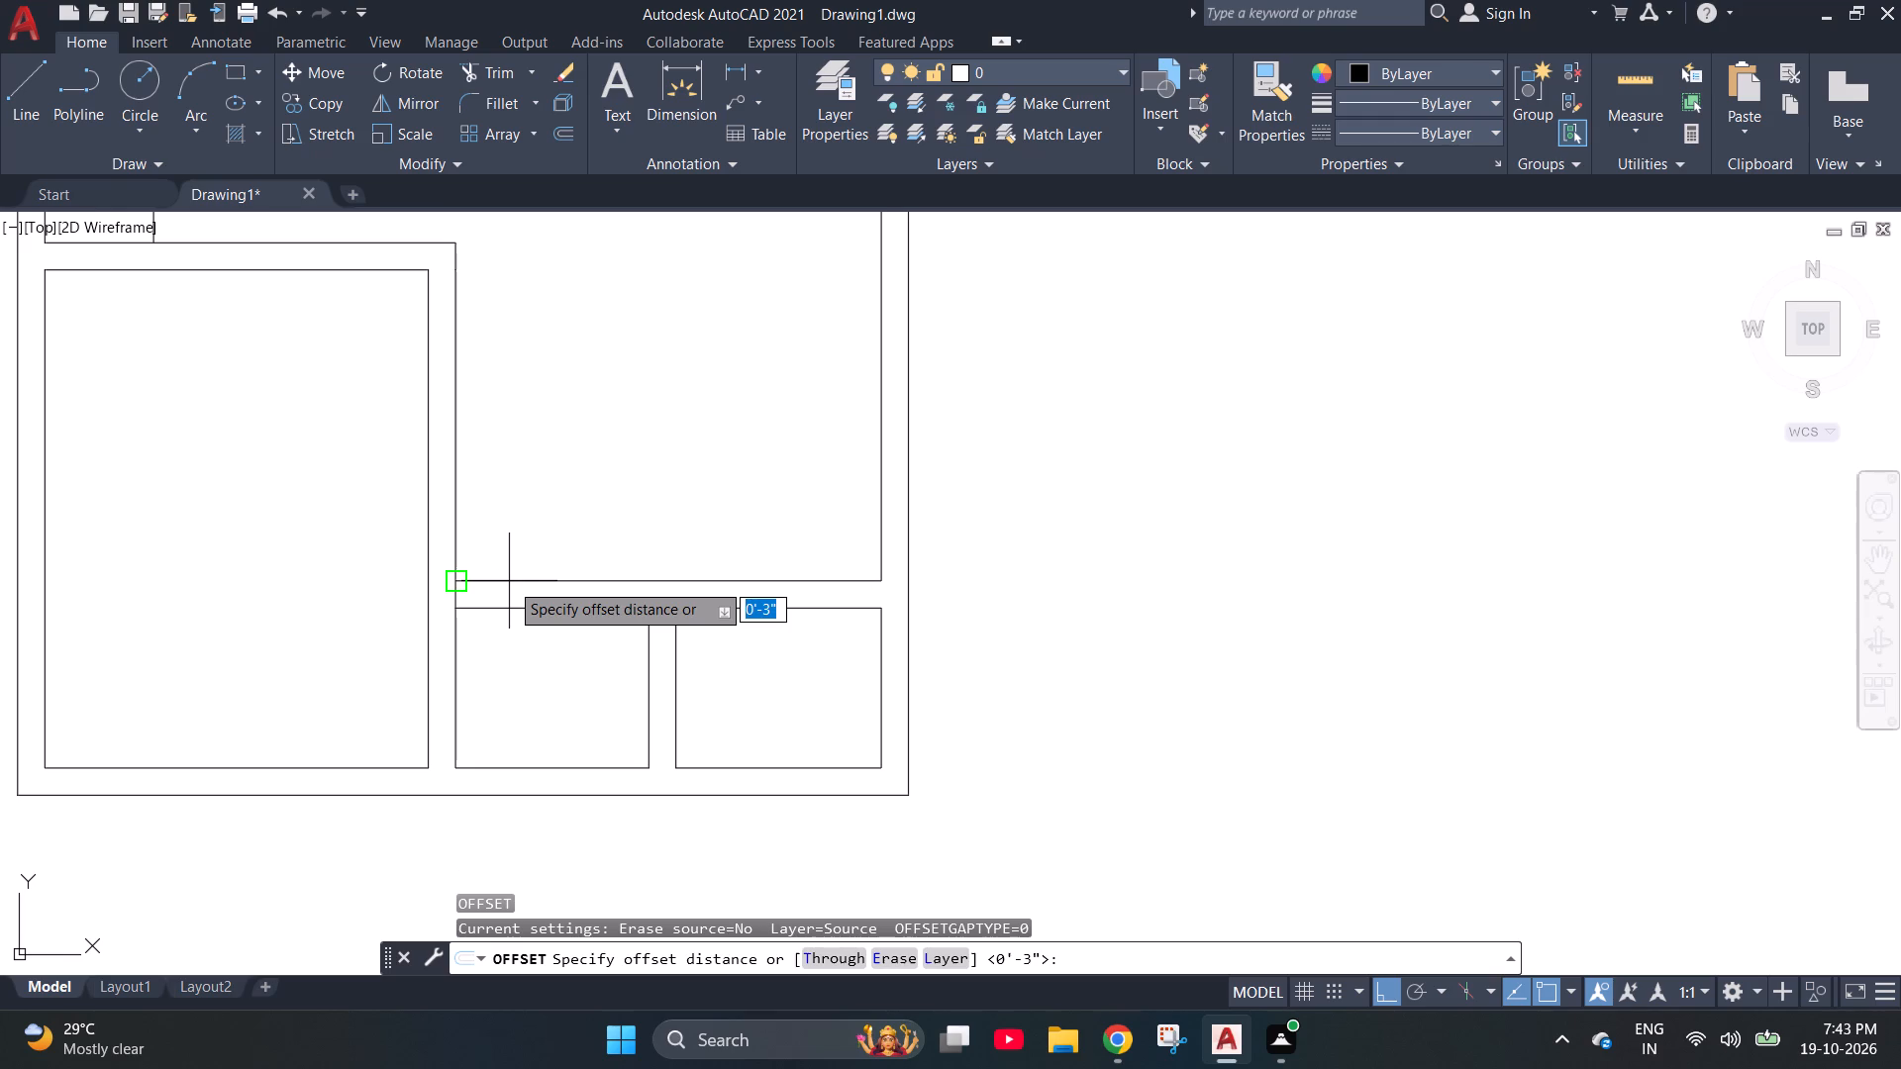
pyautogui.write("3'")
pyautogui.press('Return')
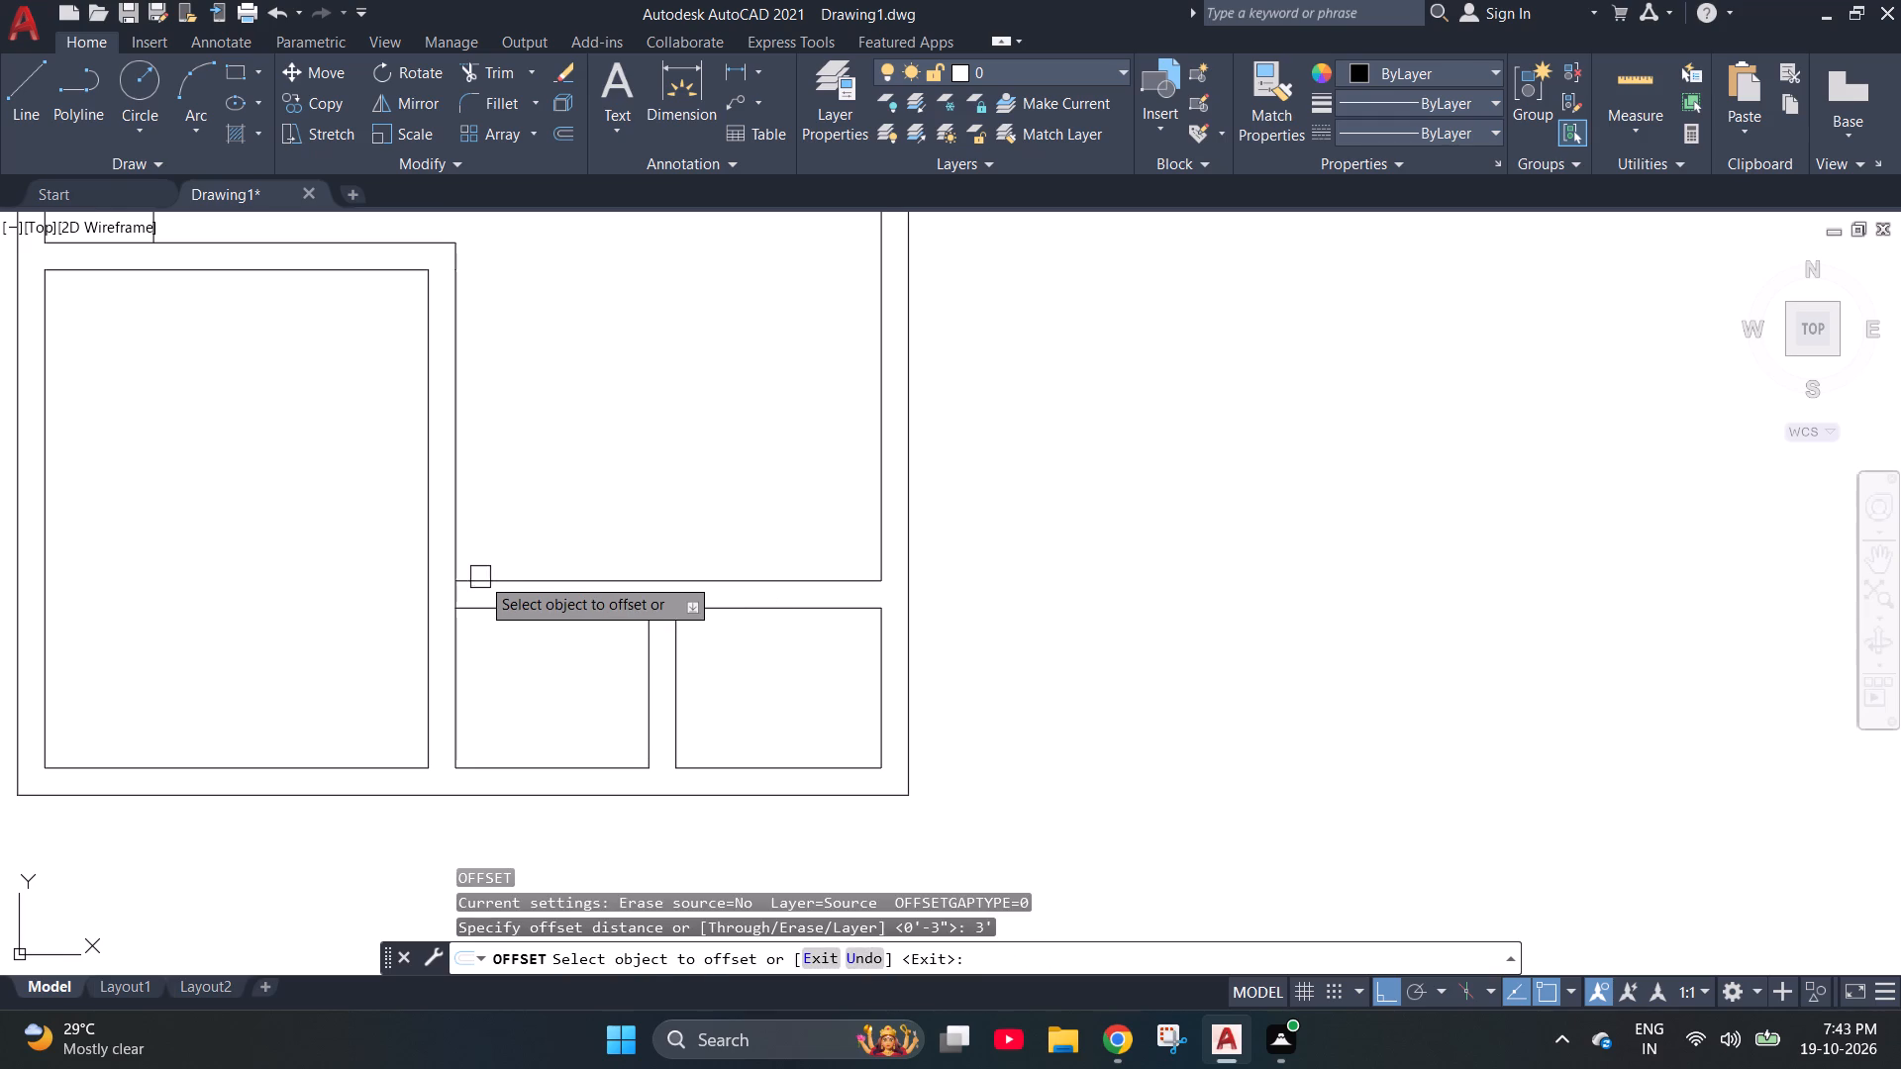
pyautogui.moveTo(460, 547); pyautogui.dragTo(474, 543)
pyautogui.click(627, 526)
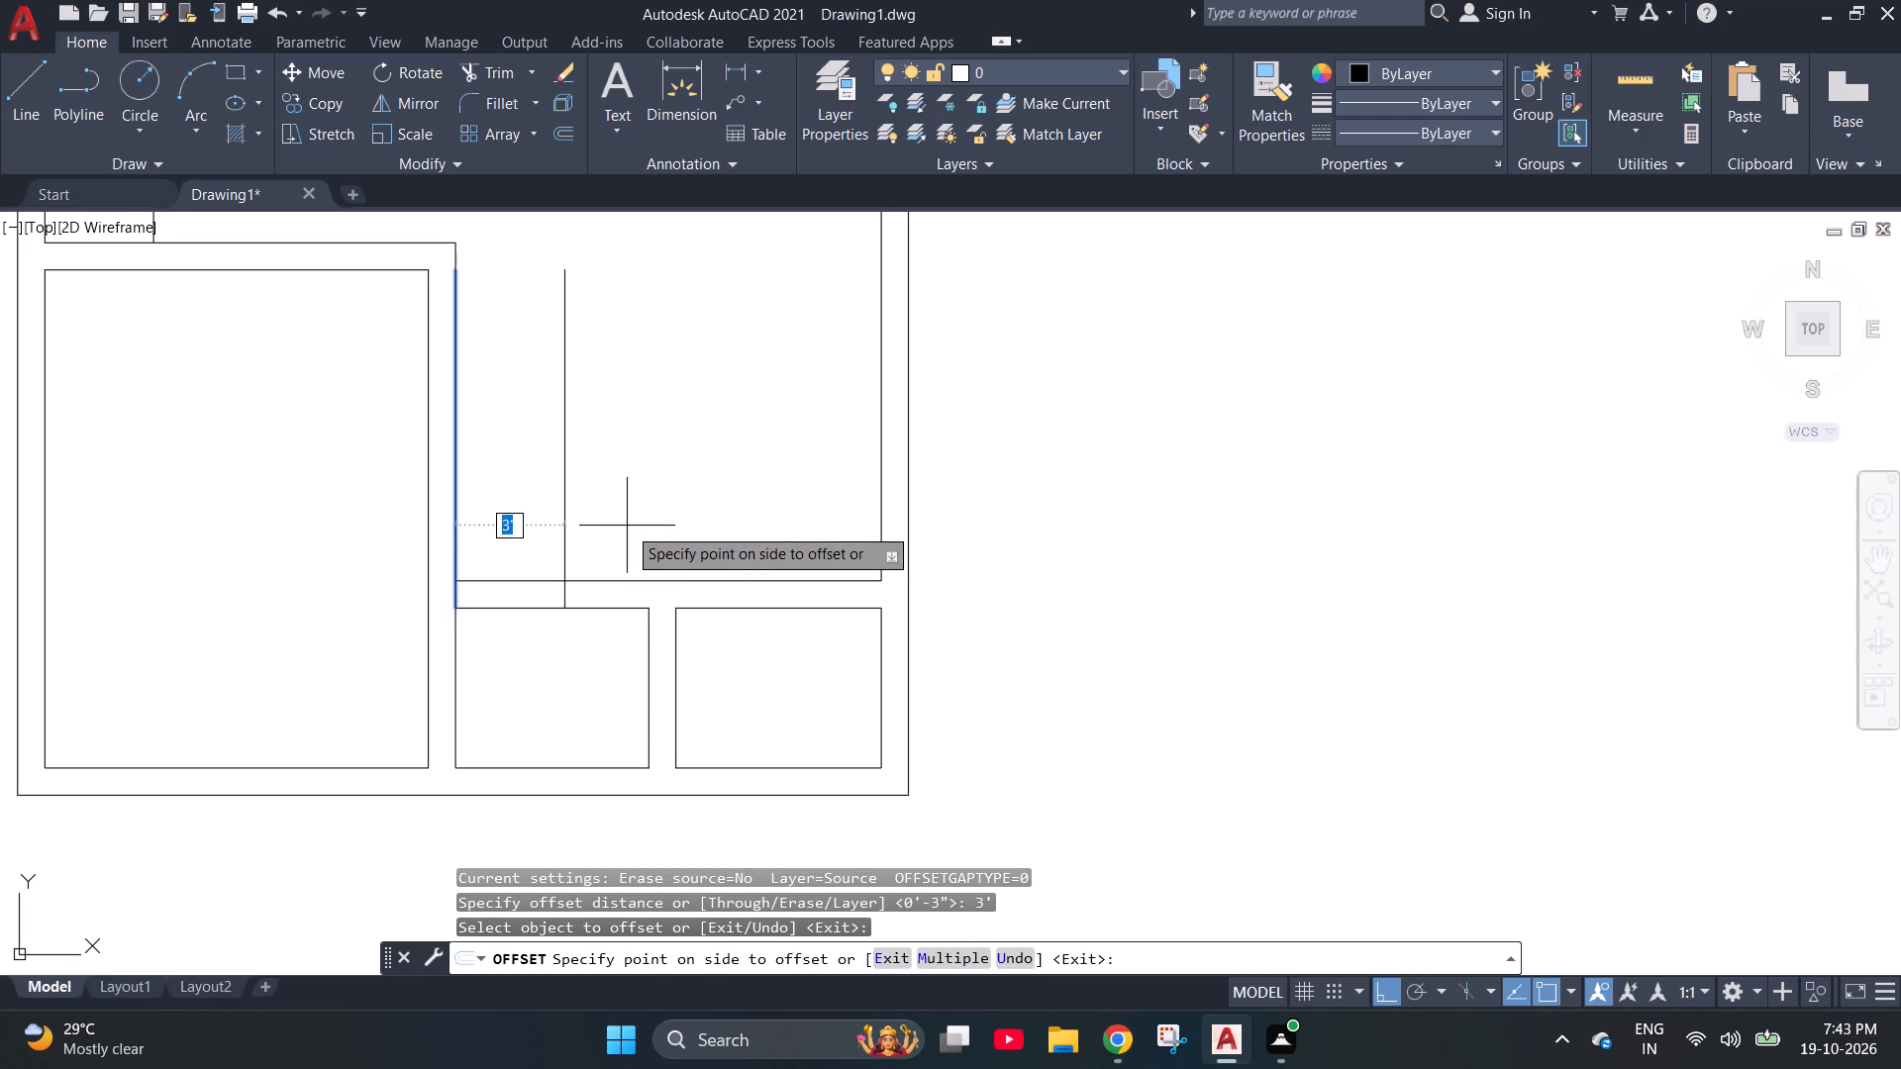
pyautogui.press('Escape')
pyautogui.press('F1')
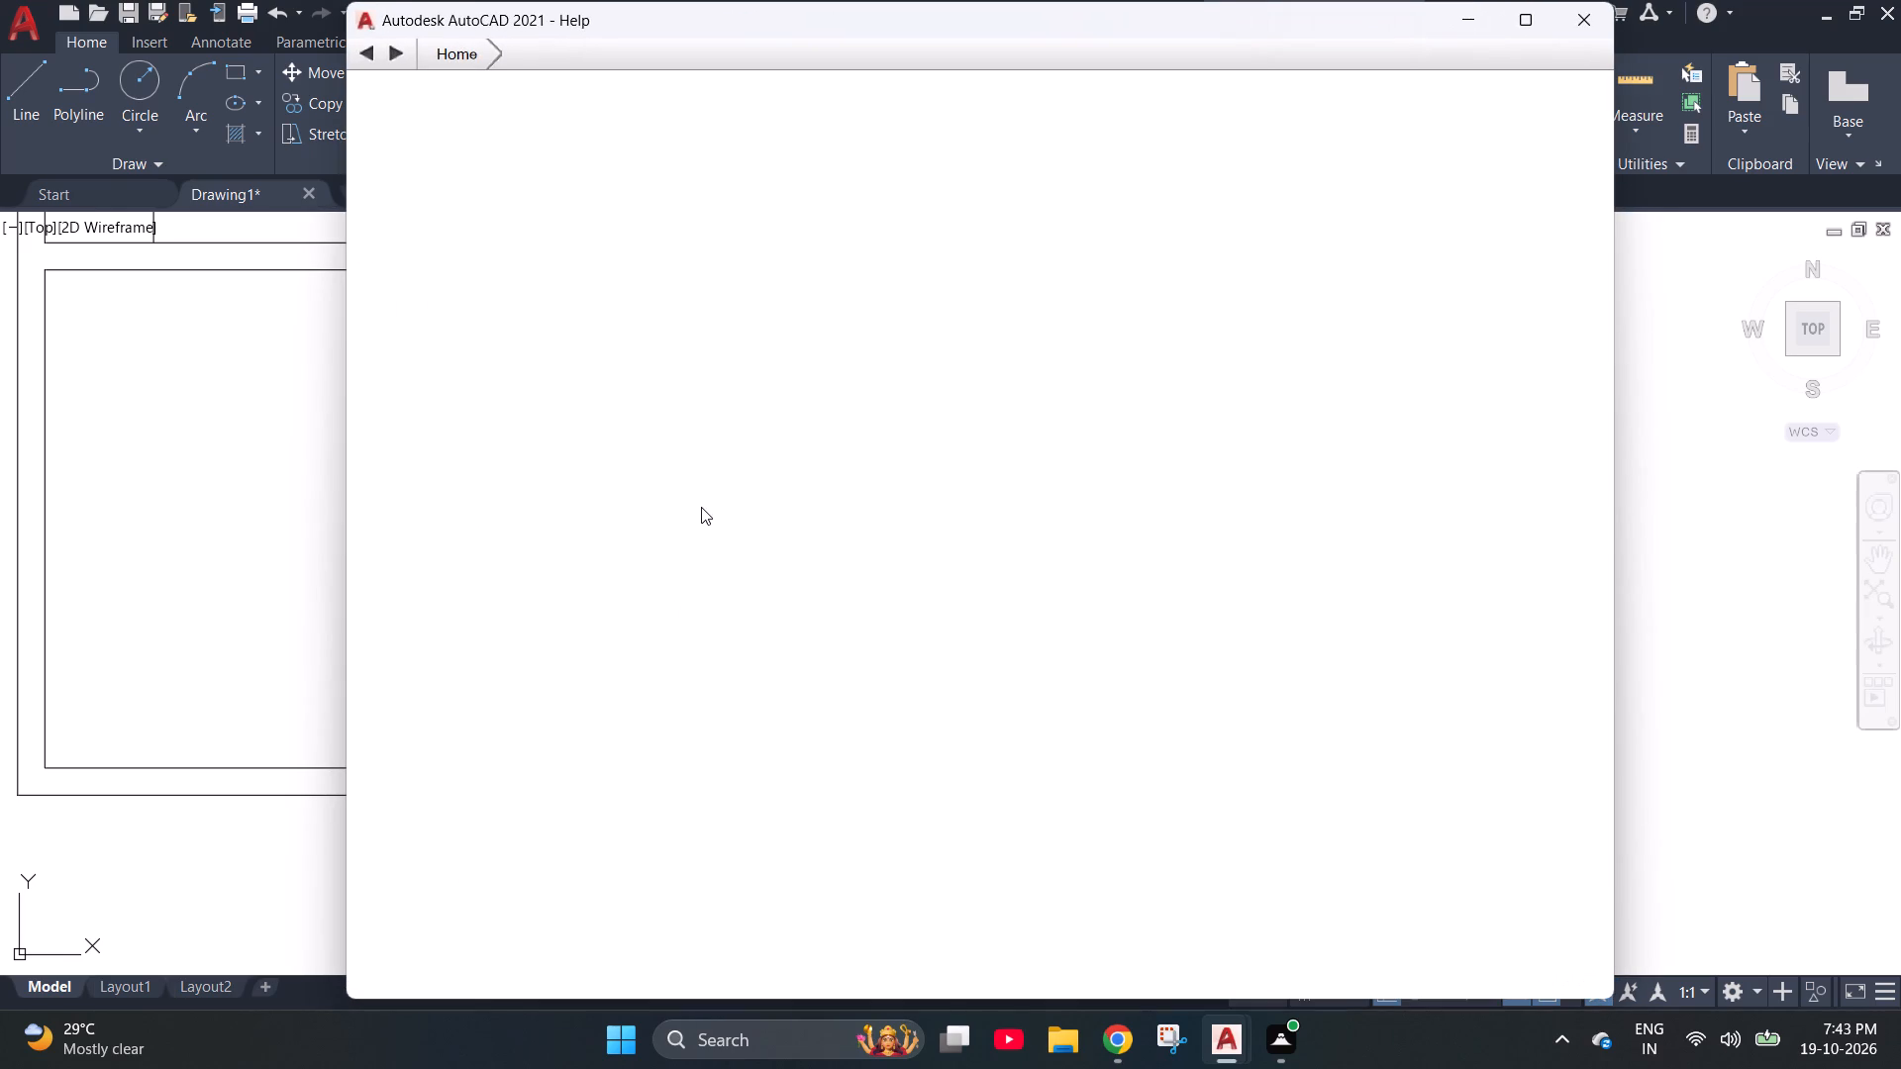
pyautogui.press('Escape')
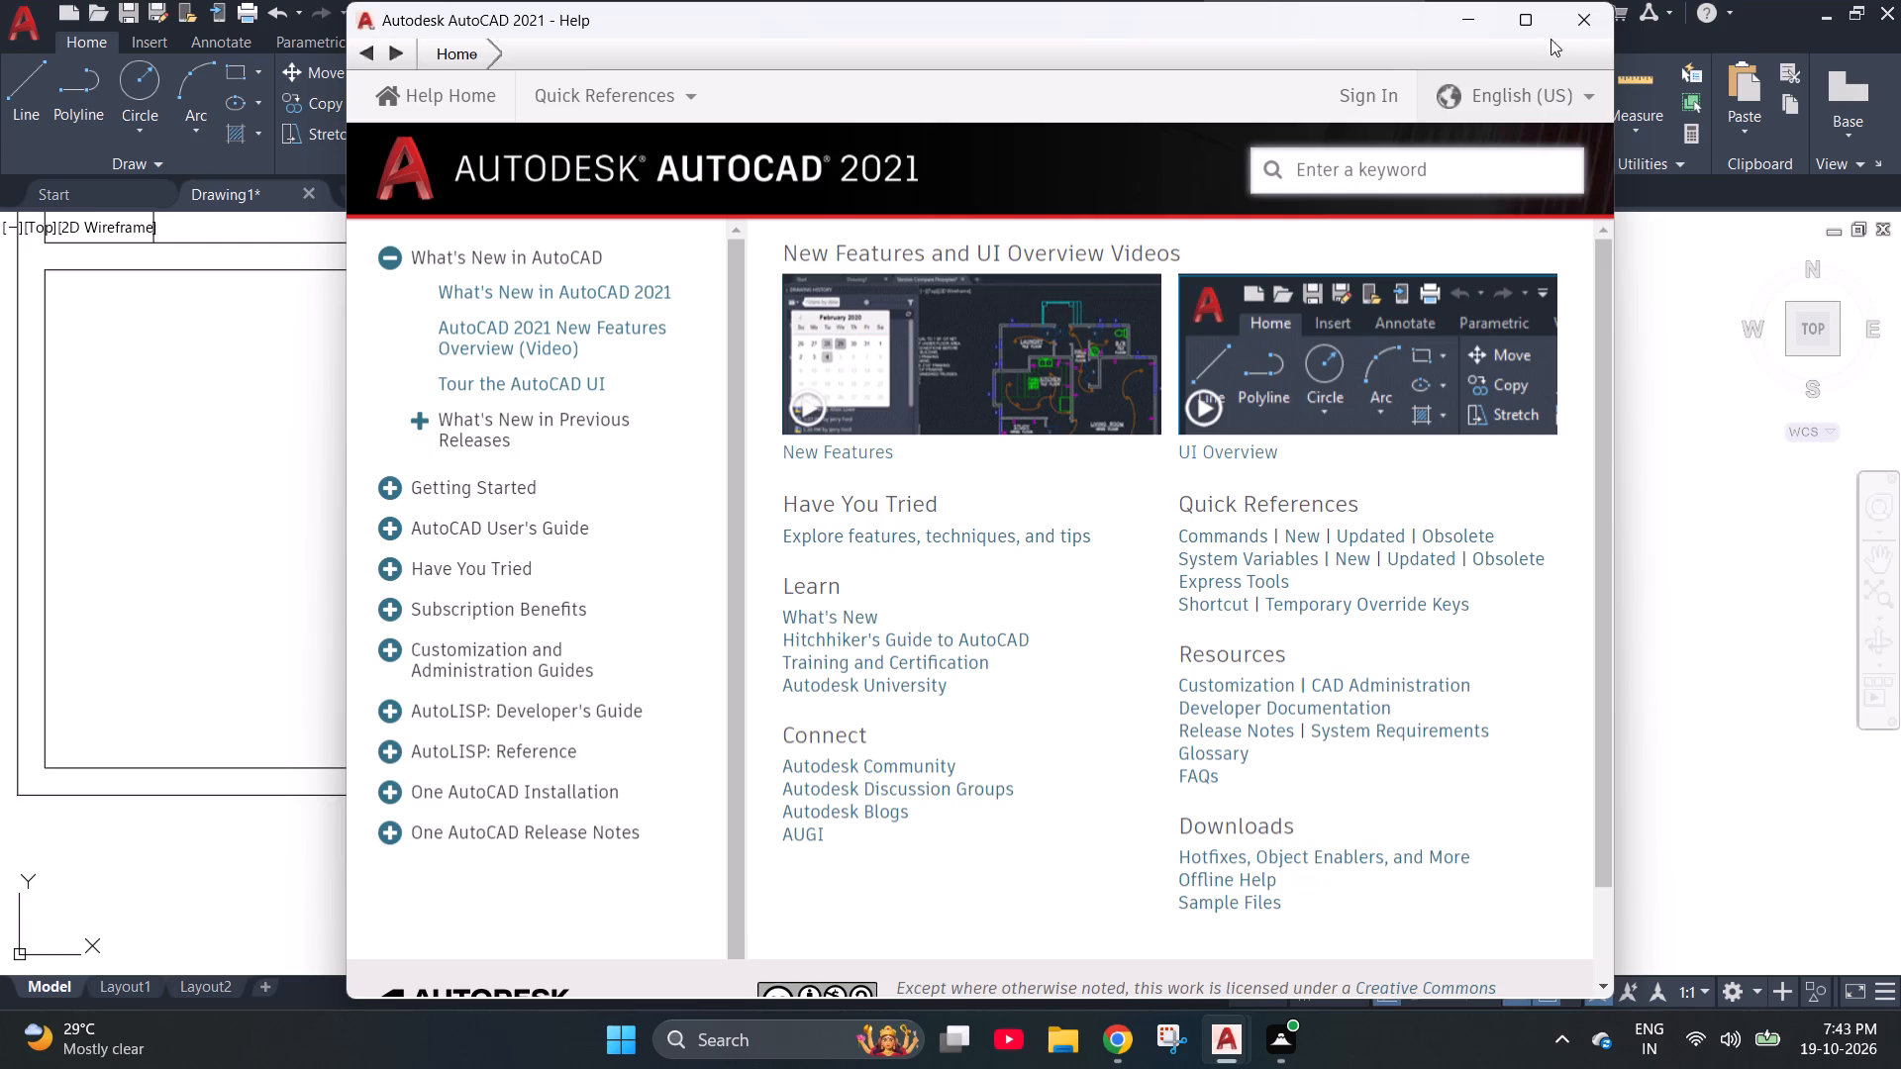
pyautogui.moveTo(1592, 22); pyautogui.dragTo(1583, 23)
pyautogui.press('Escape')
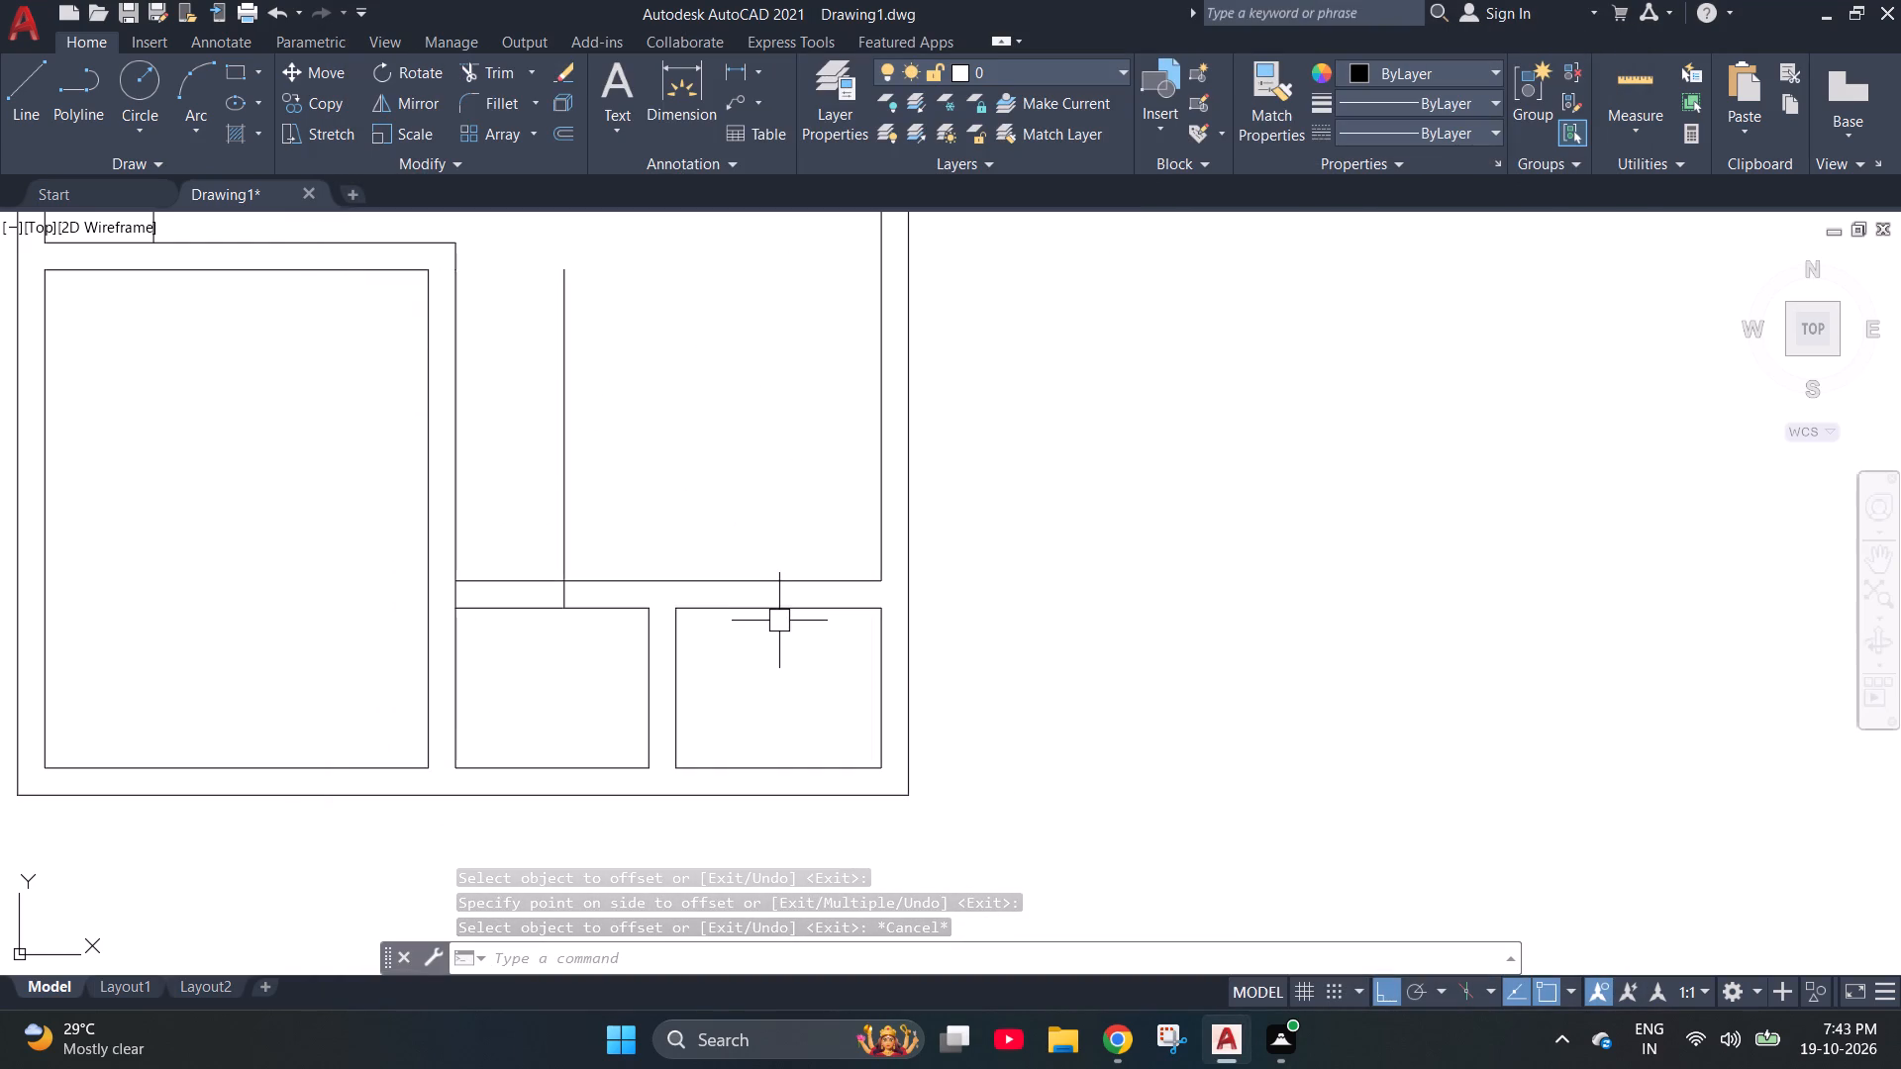
# Trim away both segments of the misplaced 3' offset line above and within the 9" wall over the small middle room.
pyautogui.write('tr')
pyautogui.press('Return')
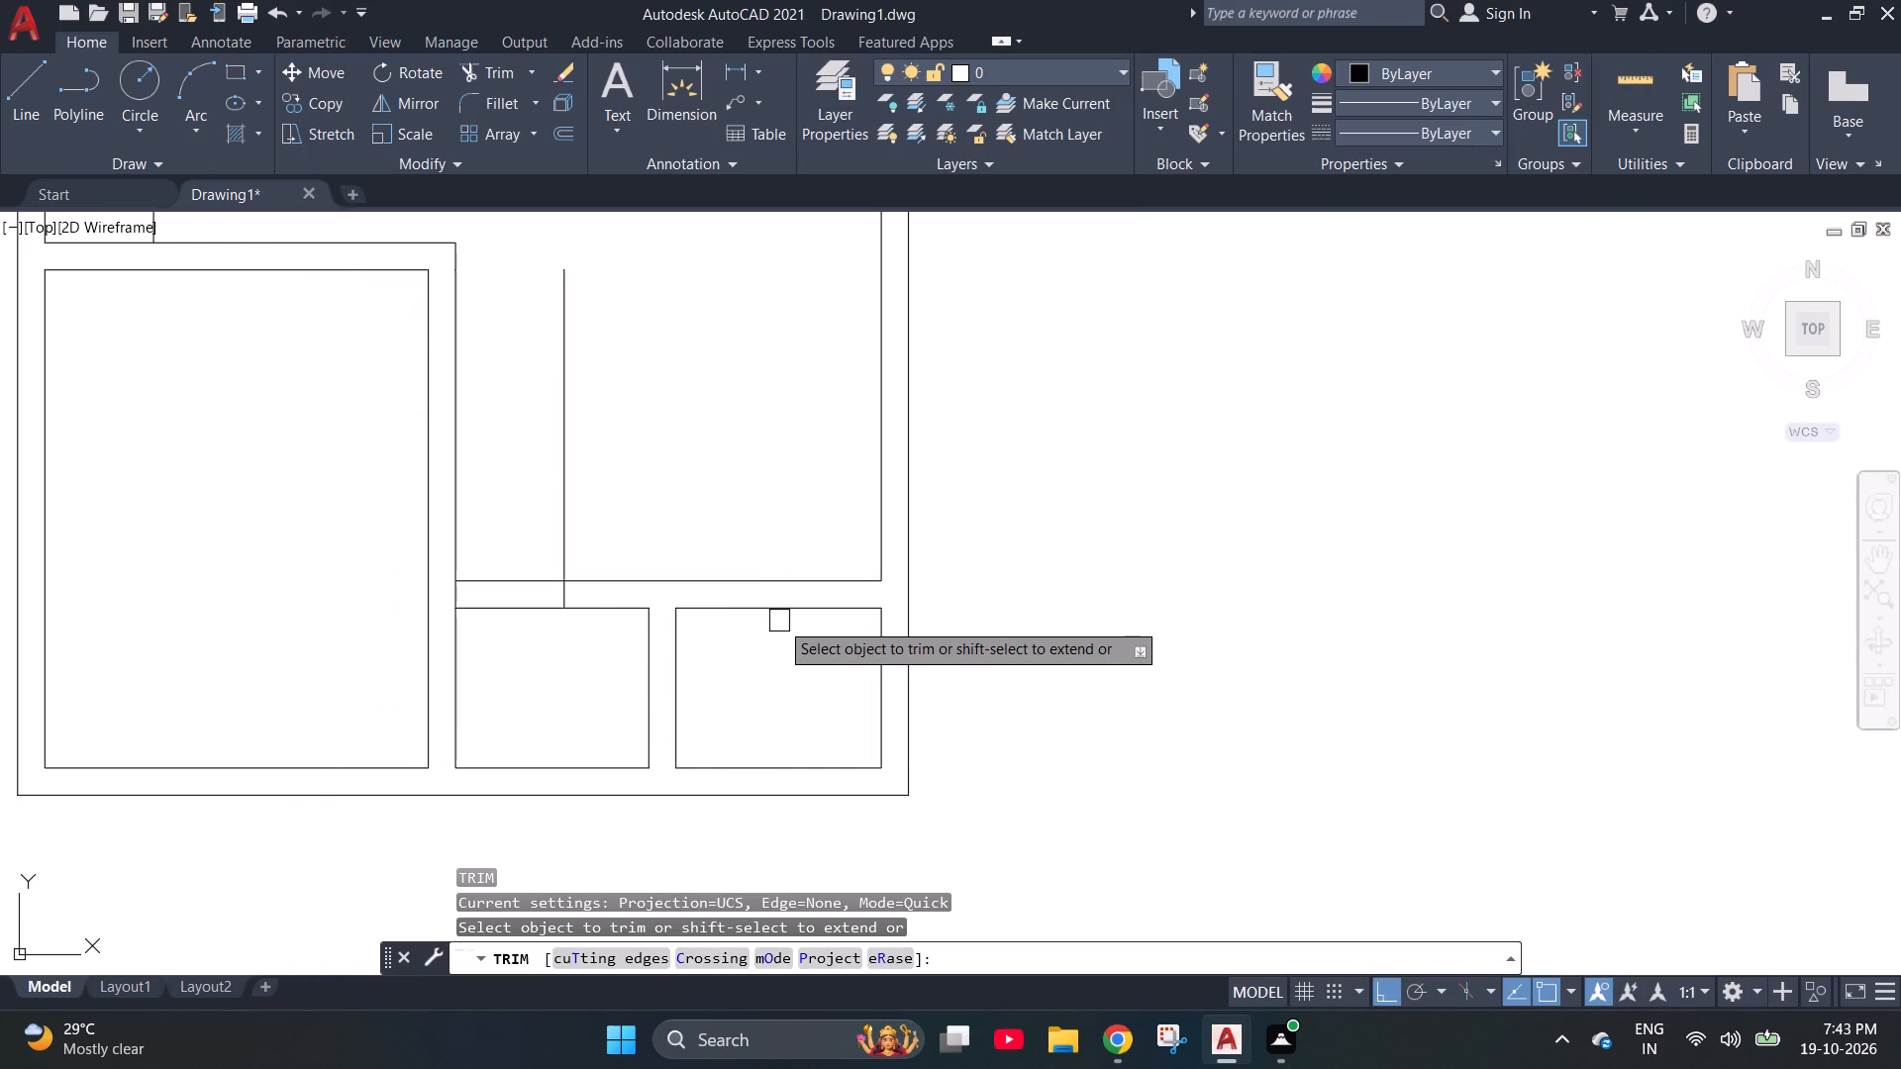
pyautogui.click(511, 646)
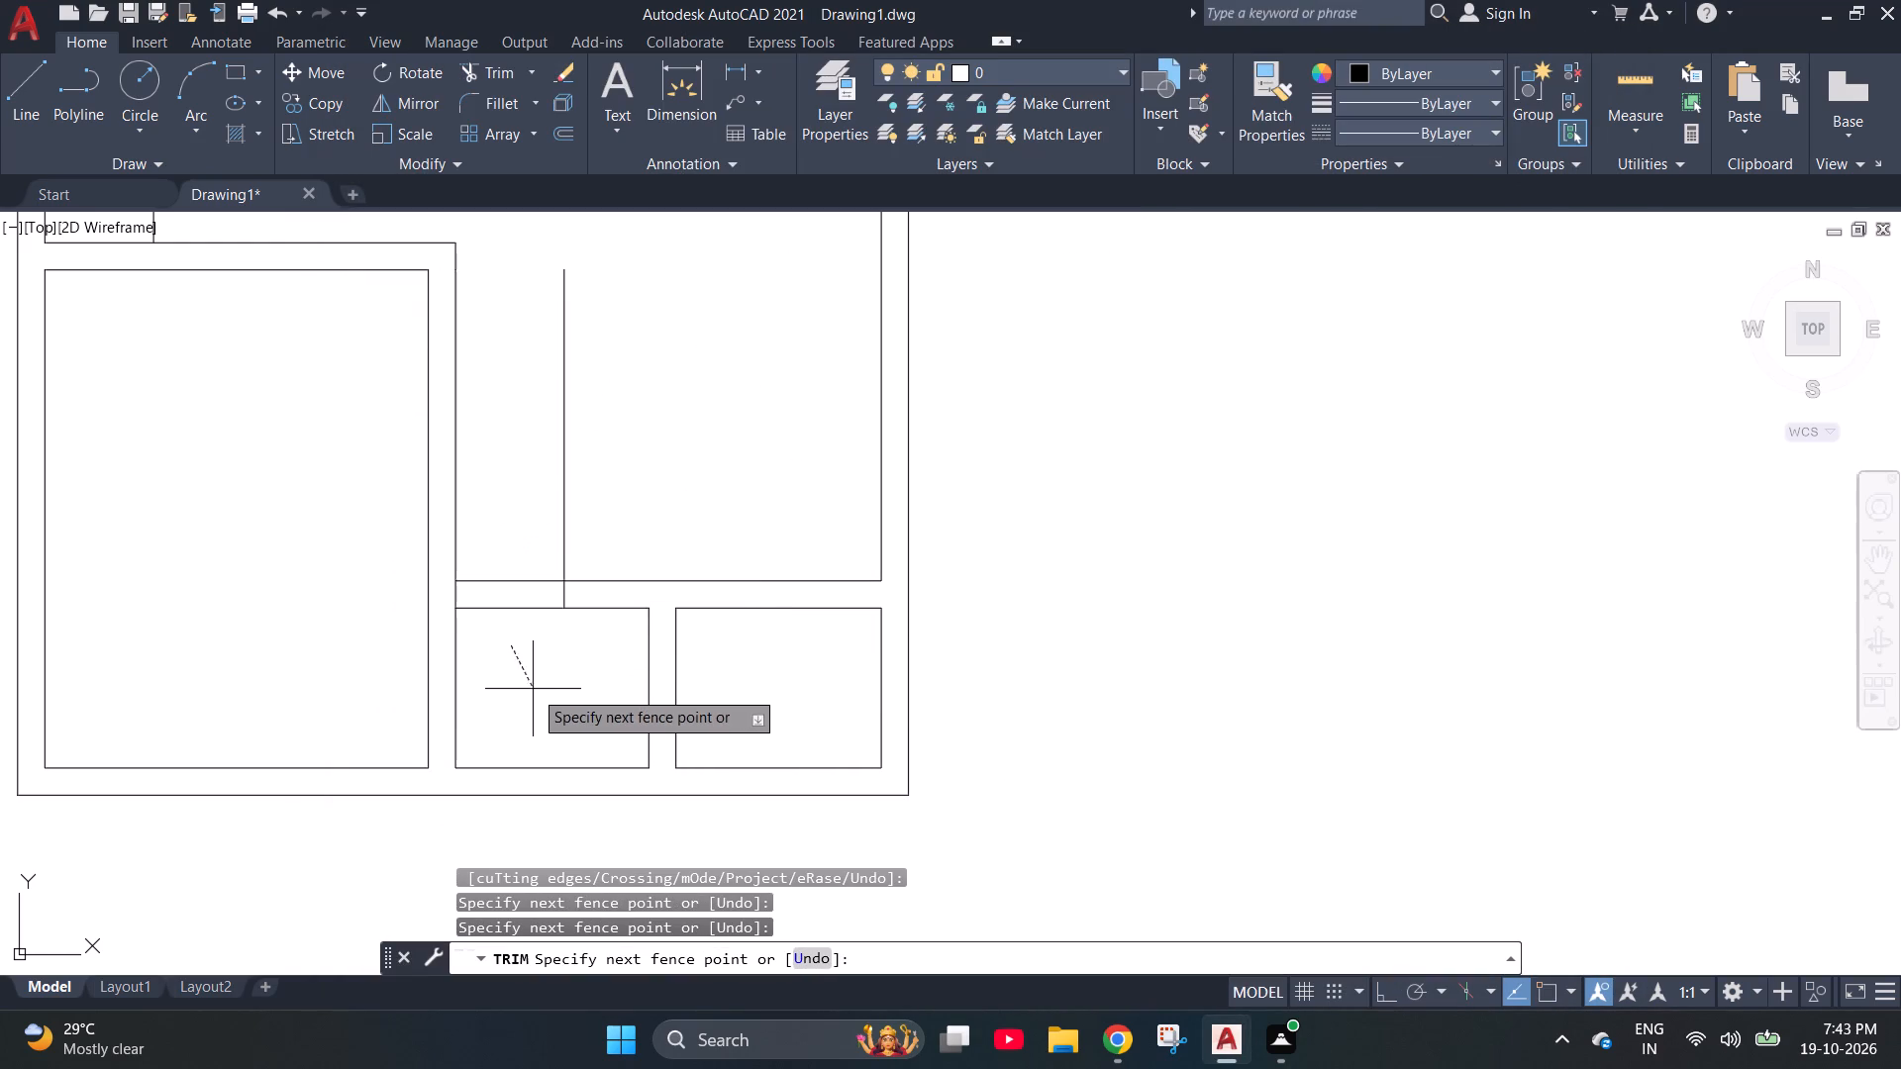
pyautogui.click(536, 719)
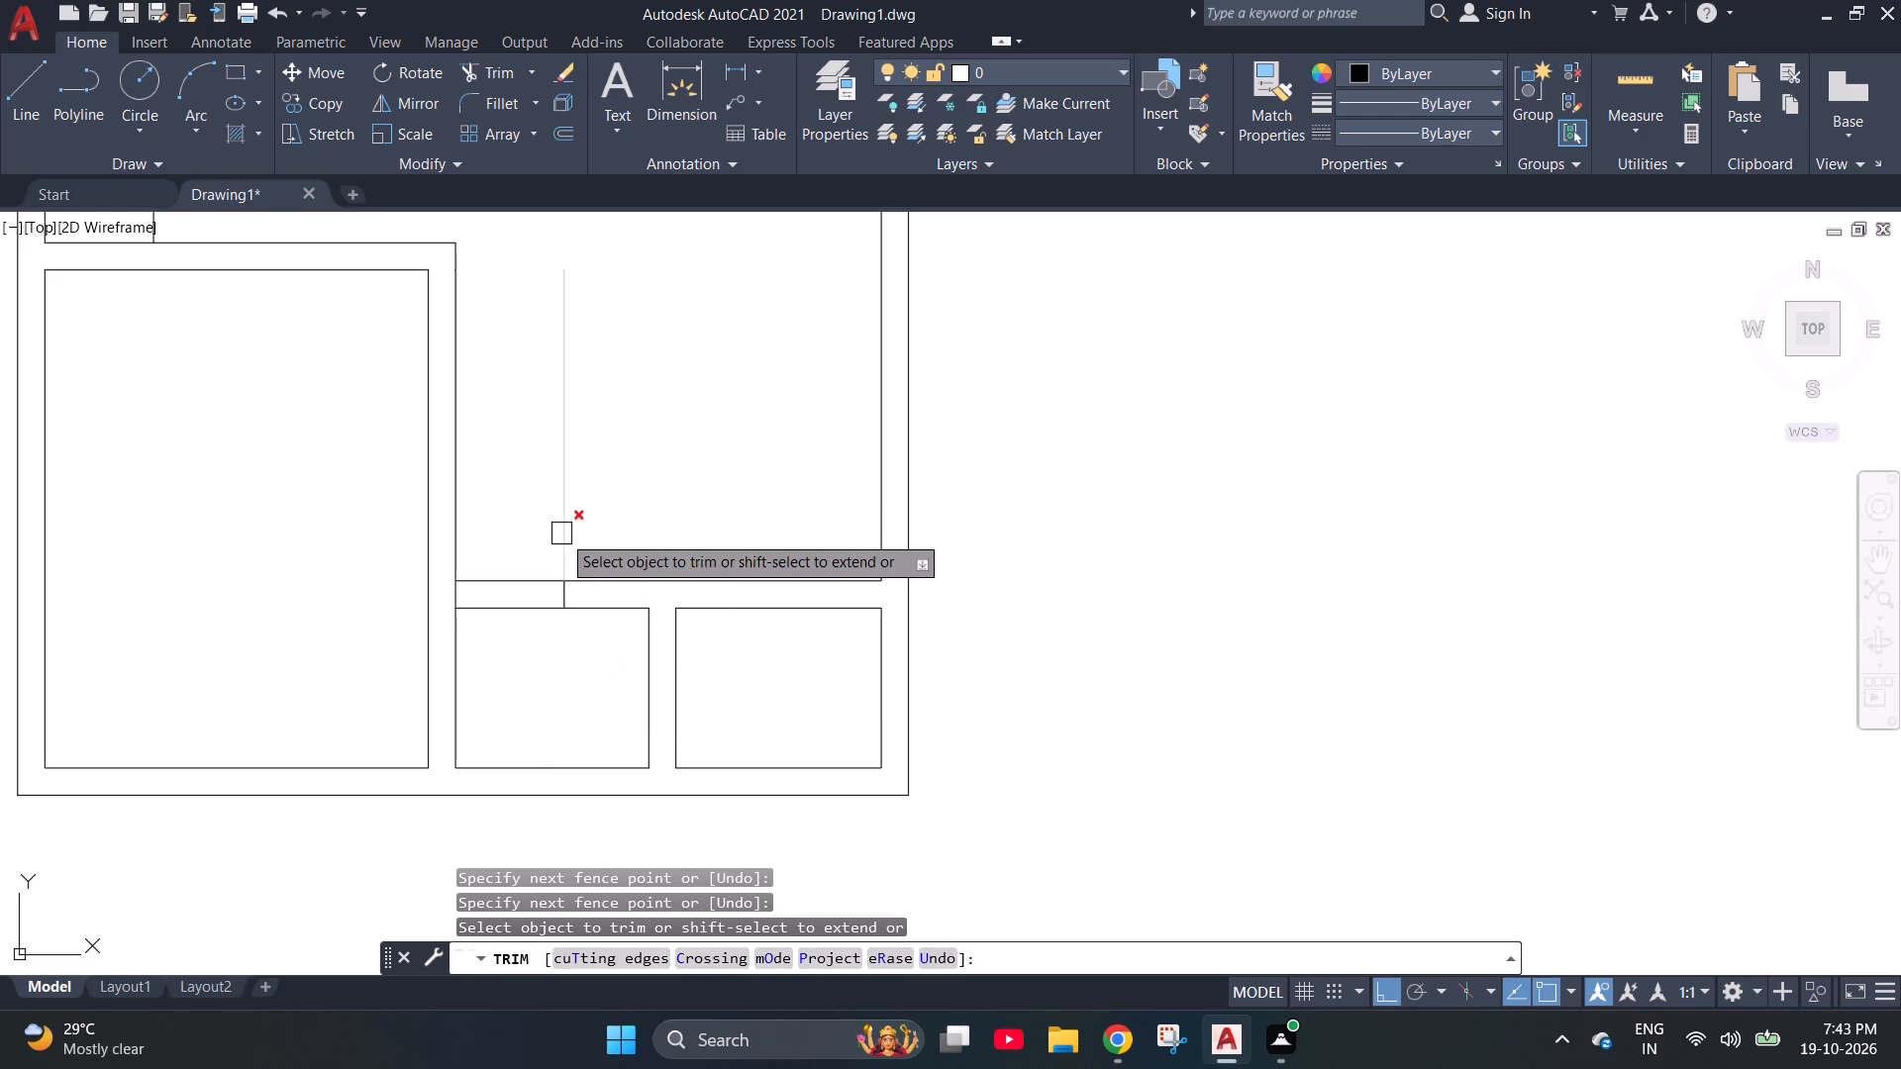
pyautogui.click(561, 534)
pyautogui.scroll(2, 569, 586)
pyautogui.click(550, 608)
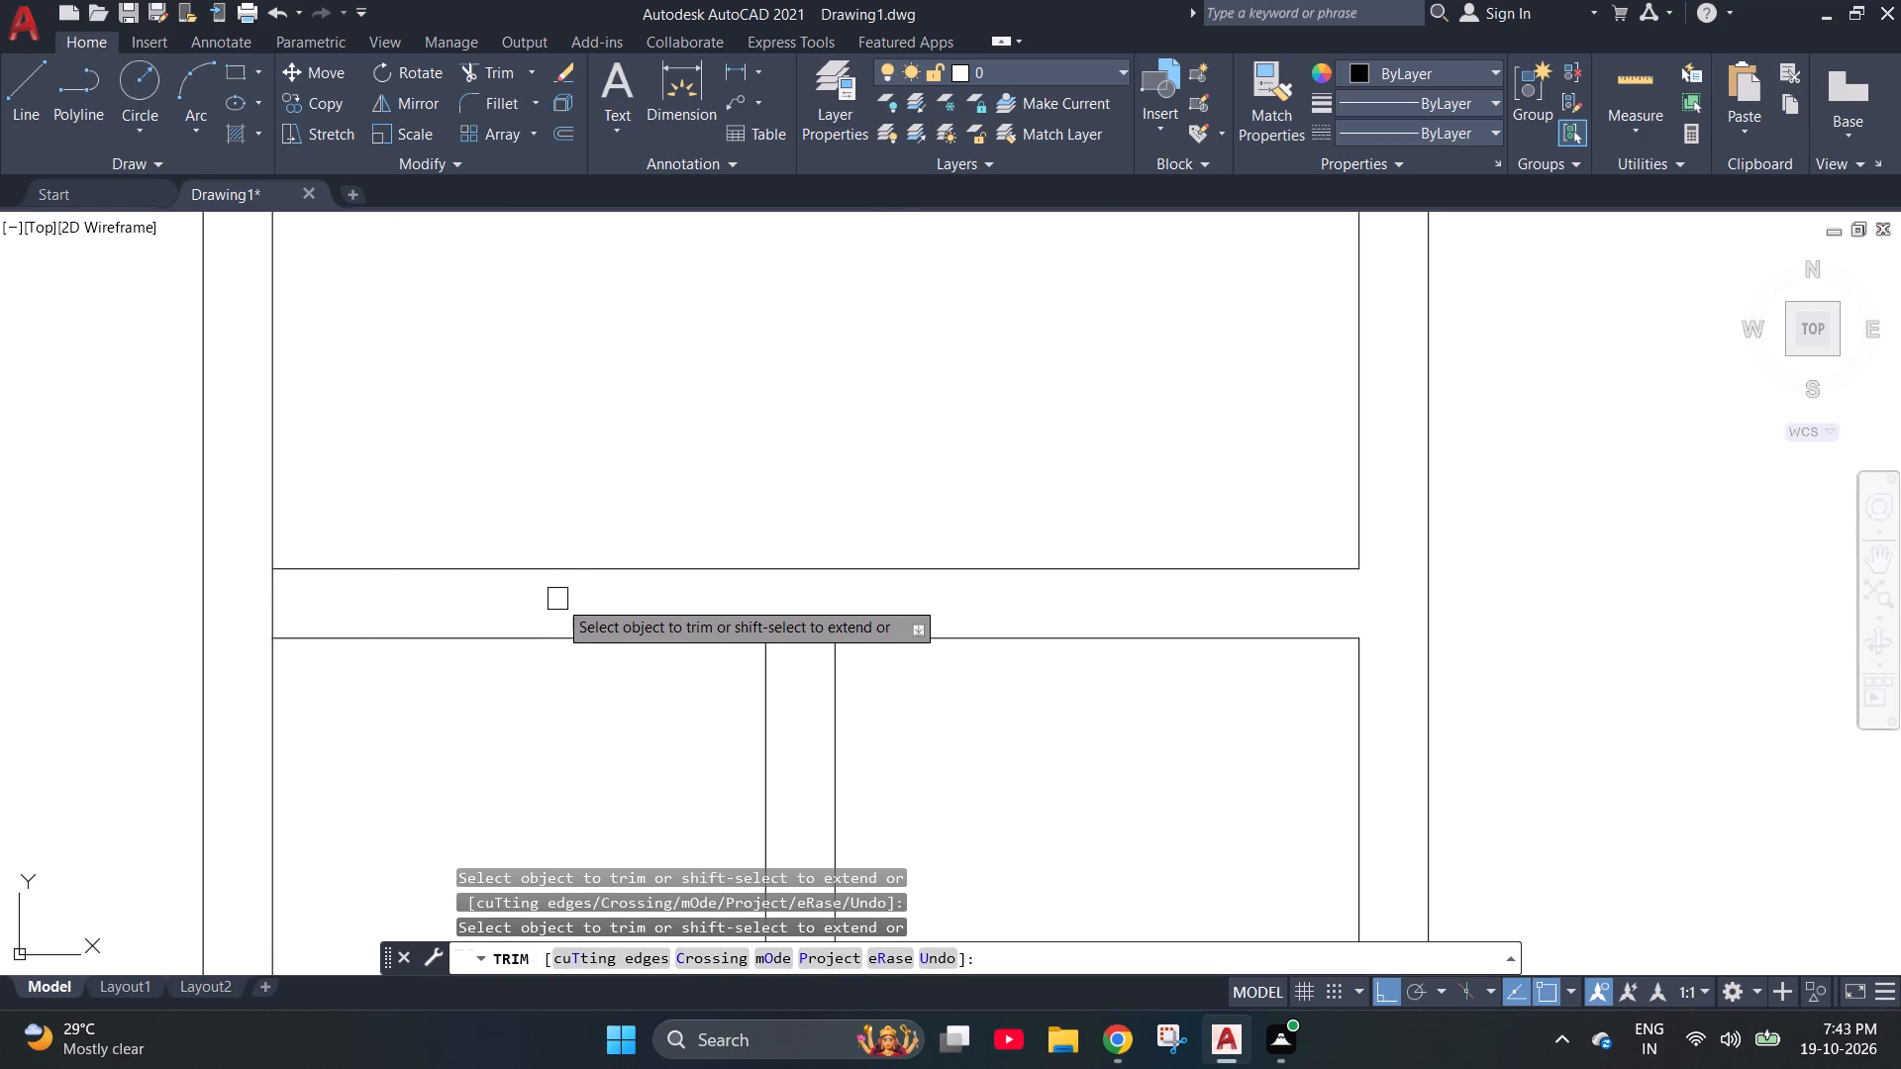
pyautogui.press('Escape')
# Offset the vertical wall line crossing the 9" wall above the small middle room 3" to the right.
pyautogui.press('o')
pyautogui.press('Return')
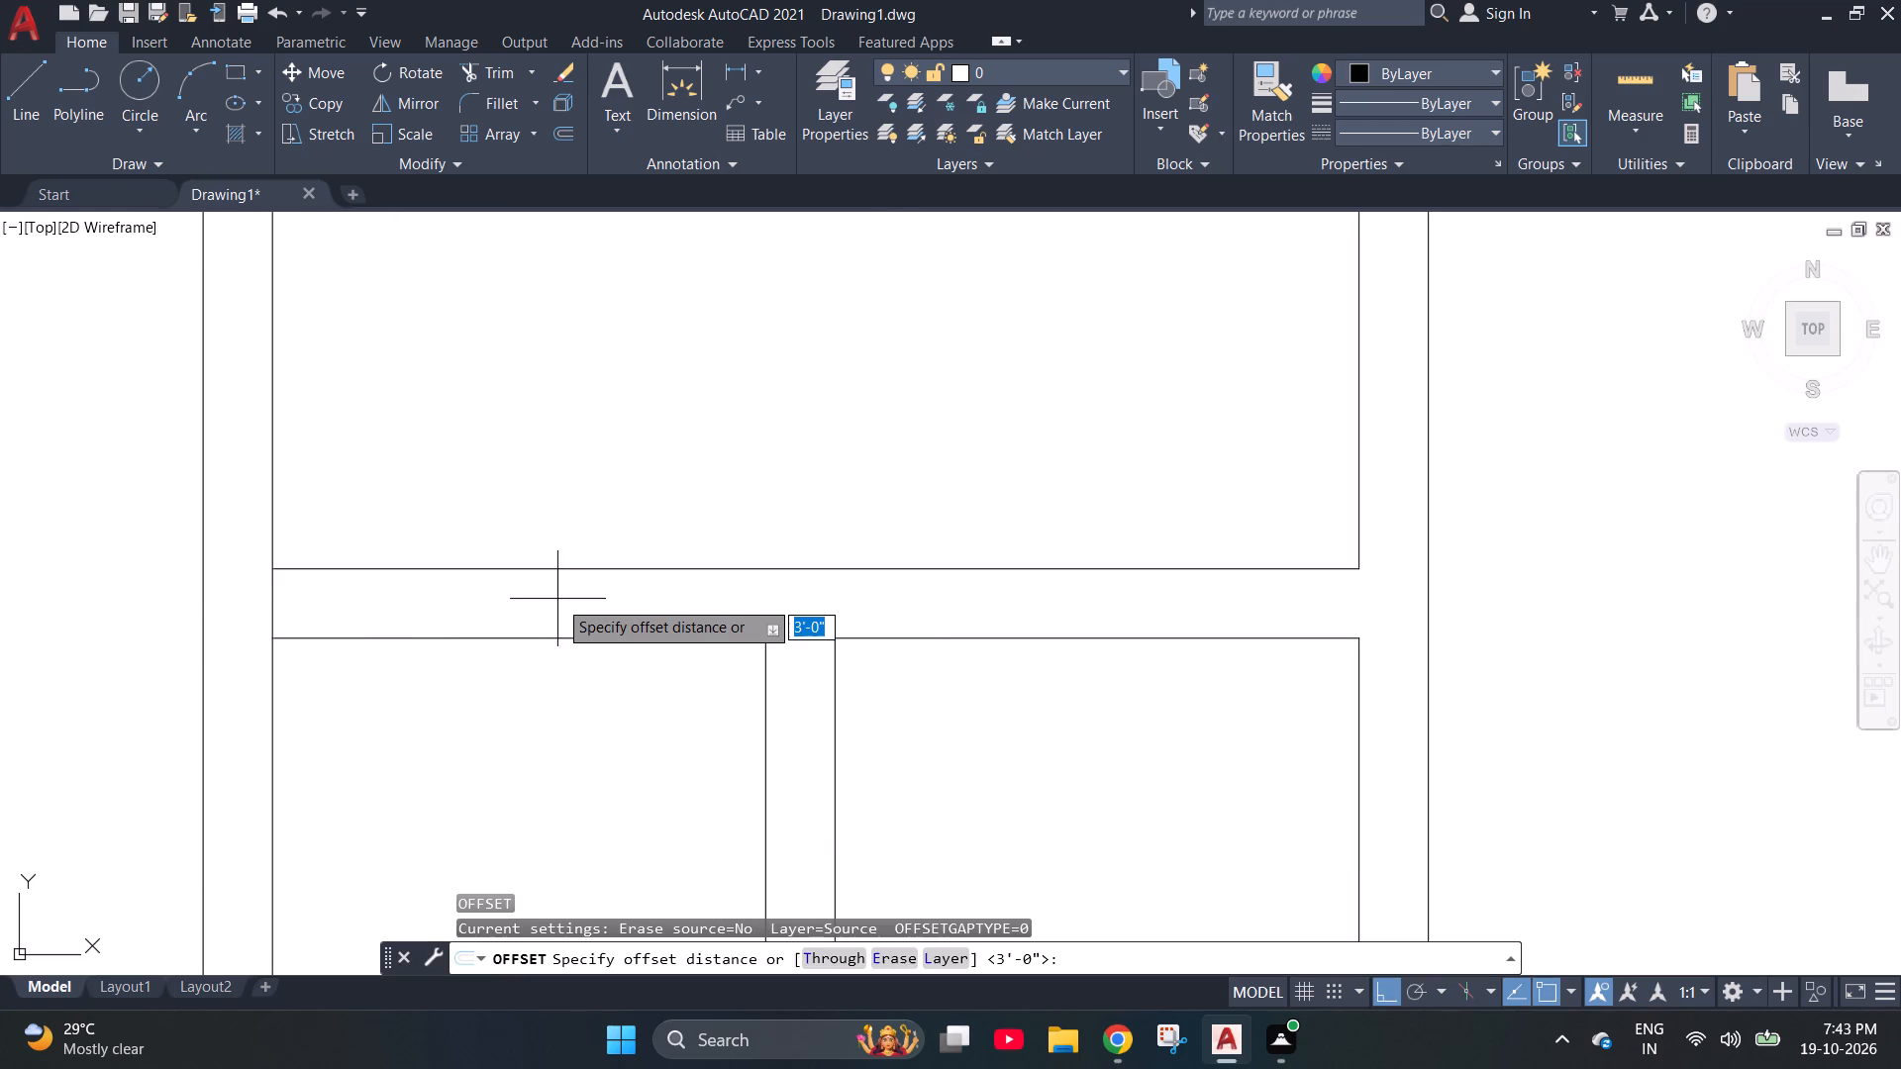
pyautogui.write('3"')
pyautogui.press('Return')
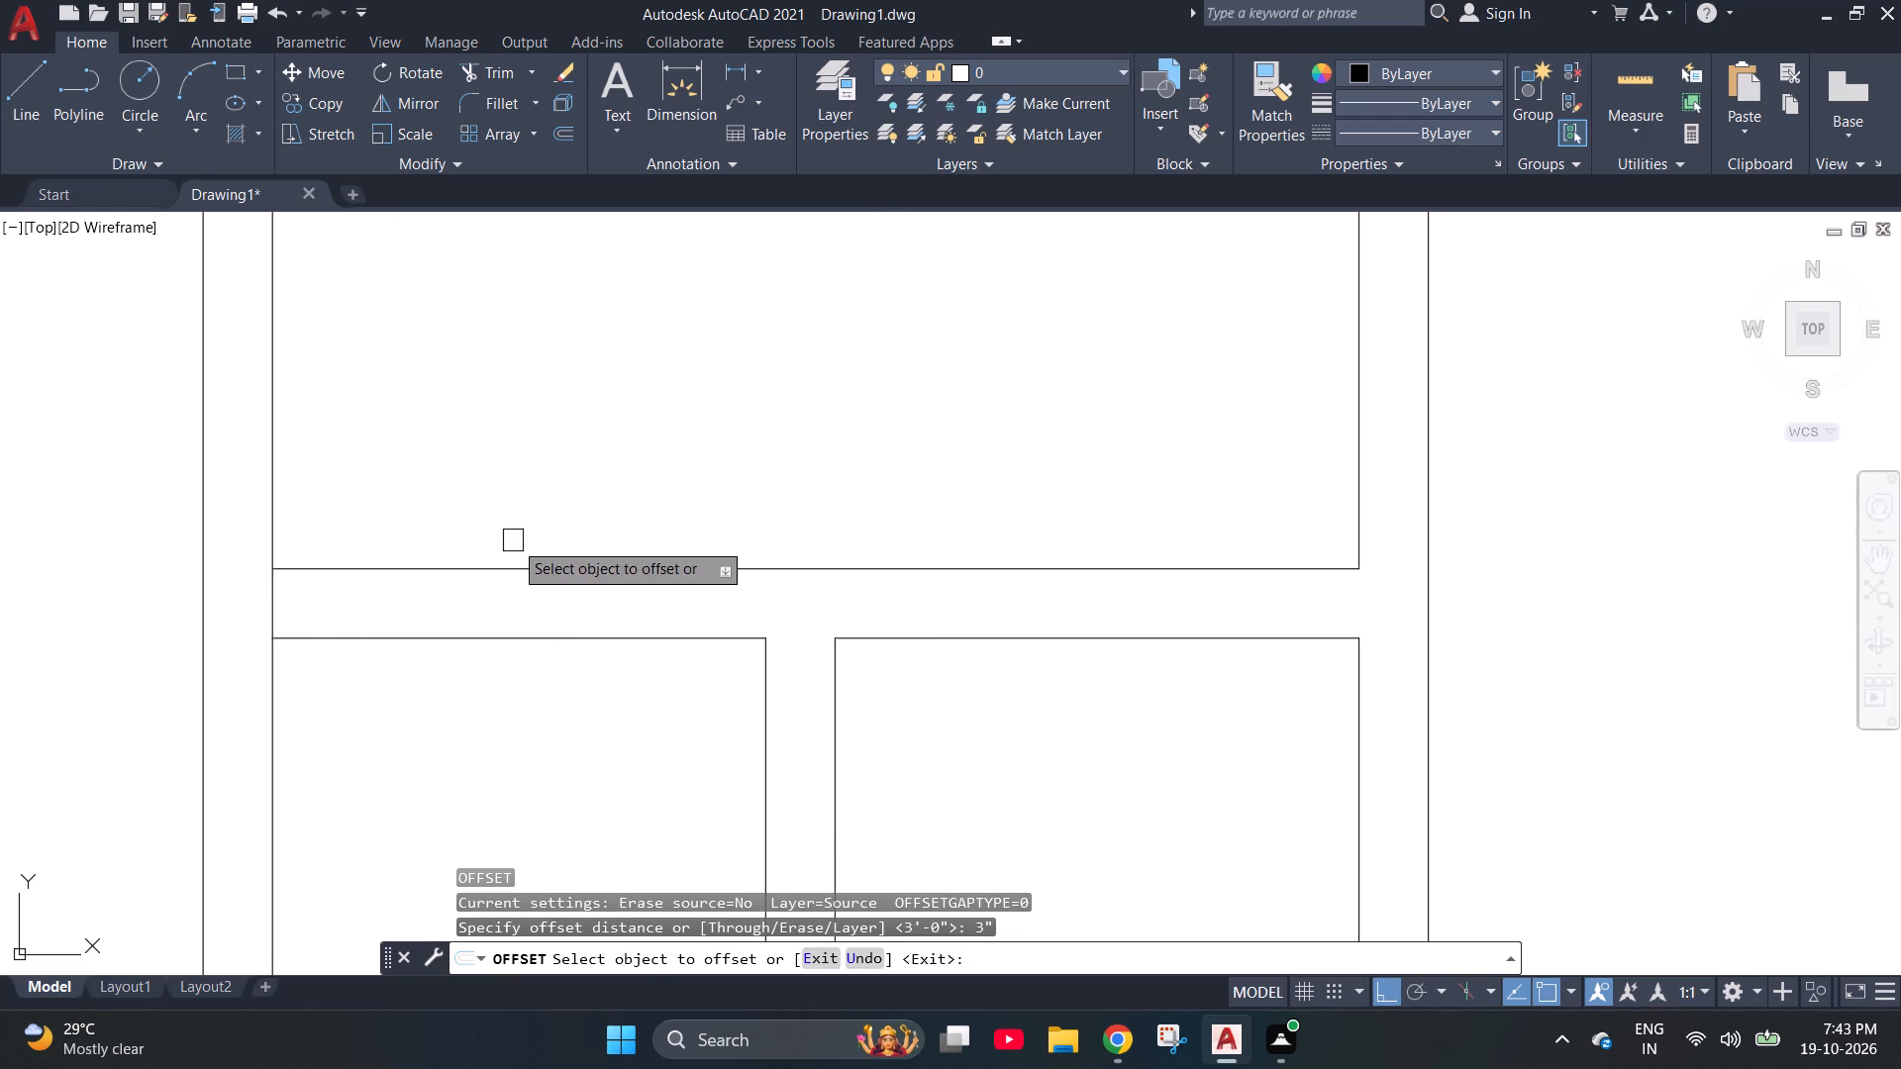
pyautogui.moveTo(267, 616); pyautogui.dragTo(281, 612)
pyautogui.click(371, 603)
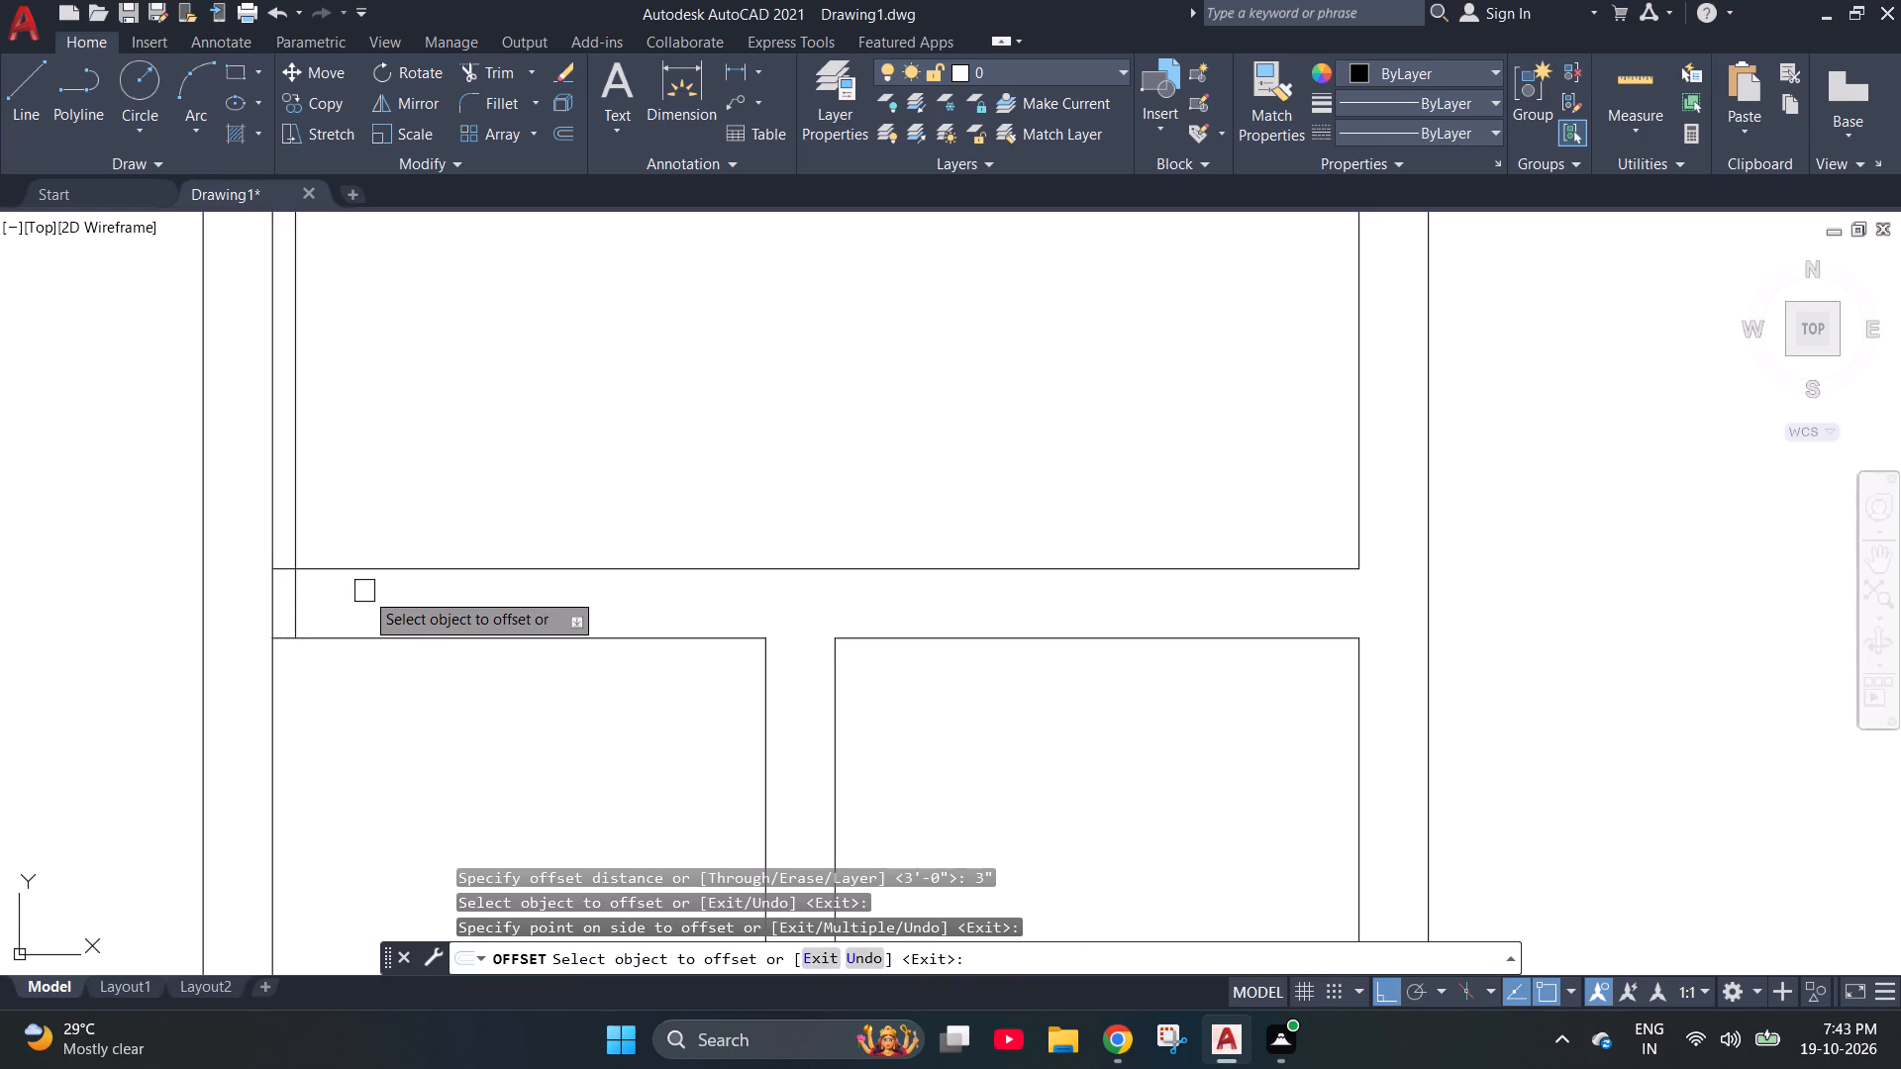
pyautogui.press('`')
pyautogui.press('Escape')
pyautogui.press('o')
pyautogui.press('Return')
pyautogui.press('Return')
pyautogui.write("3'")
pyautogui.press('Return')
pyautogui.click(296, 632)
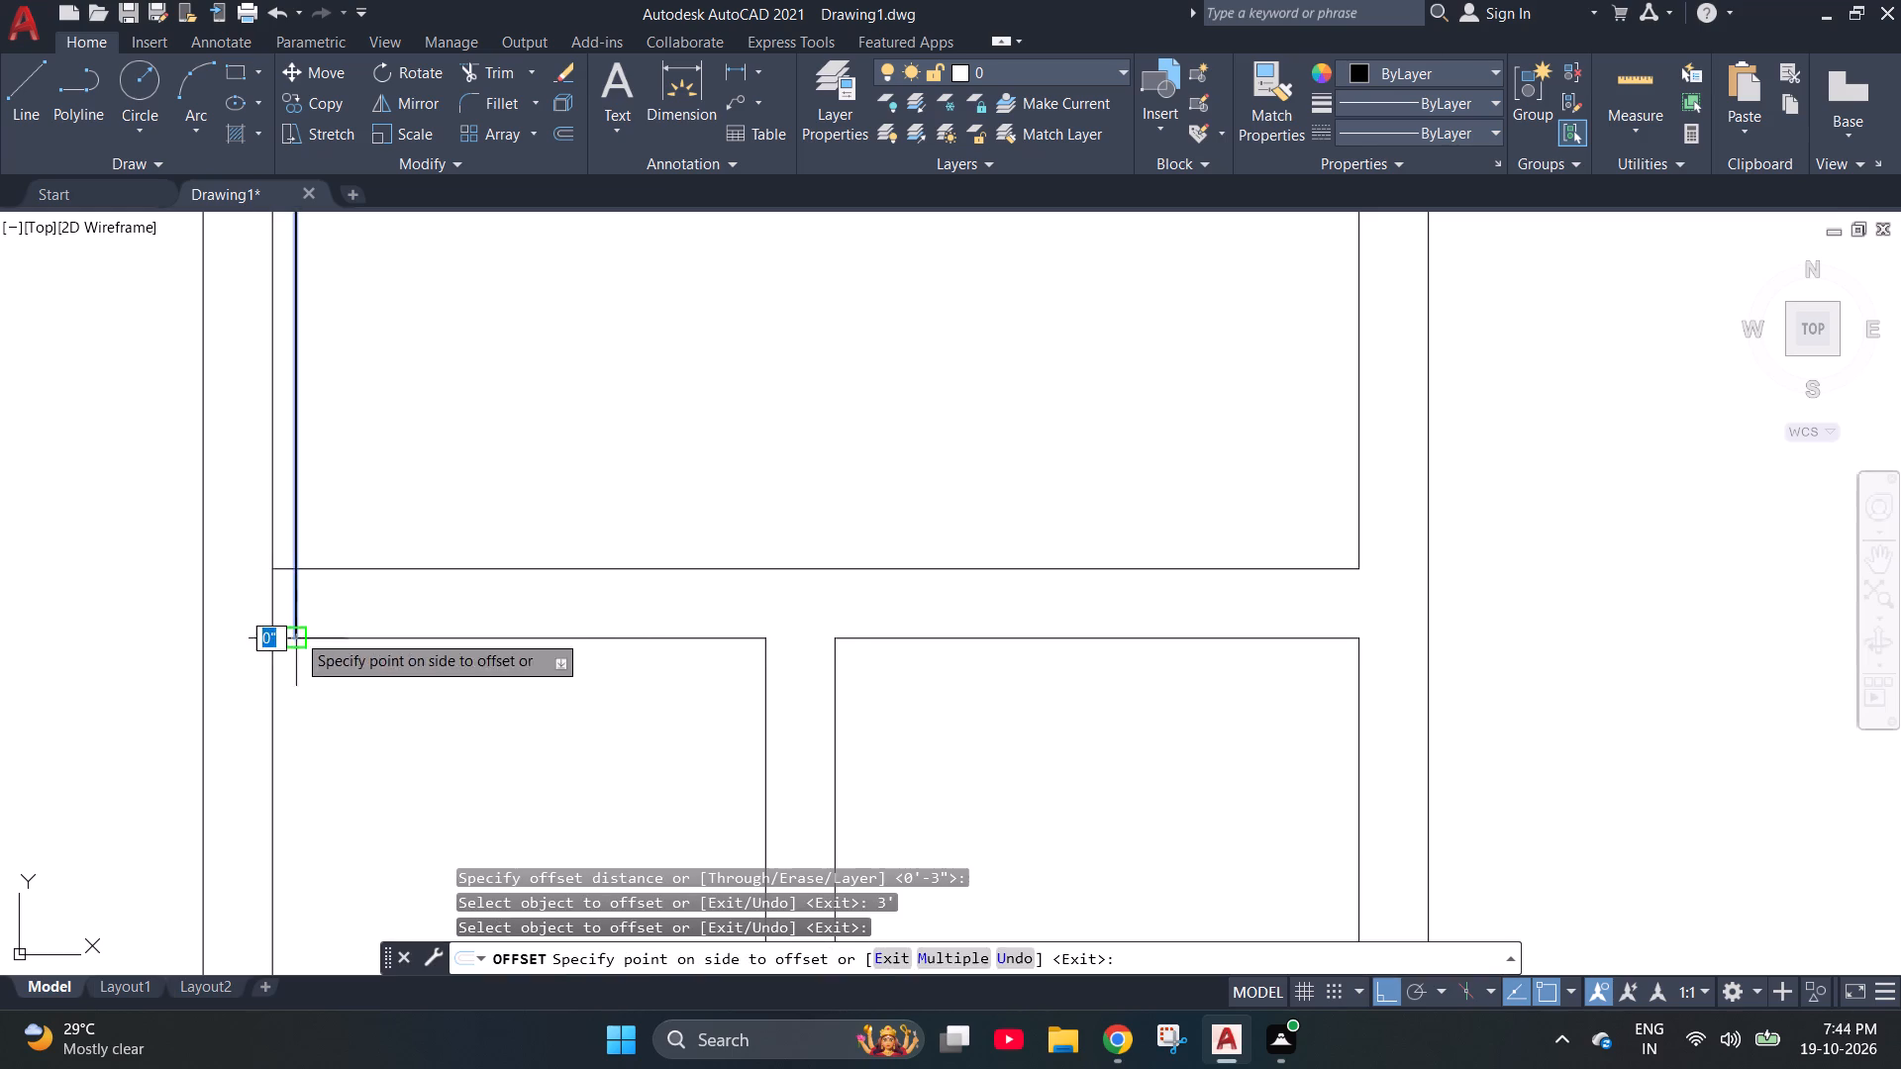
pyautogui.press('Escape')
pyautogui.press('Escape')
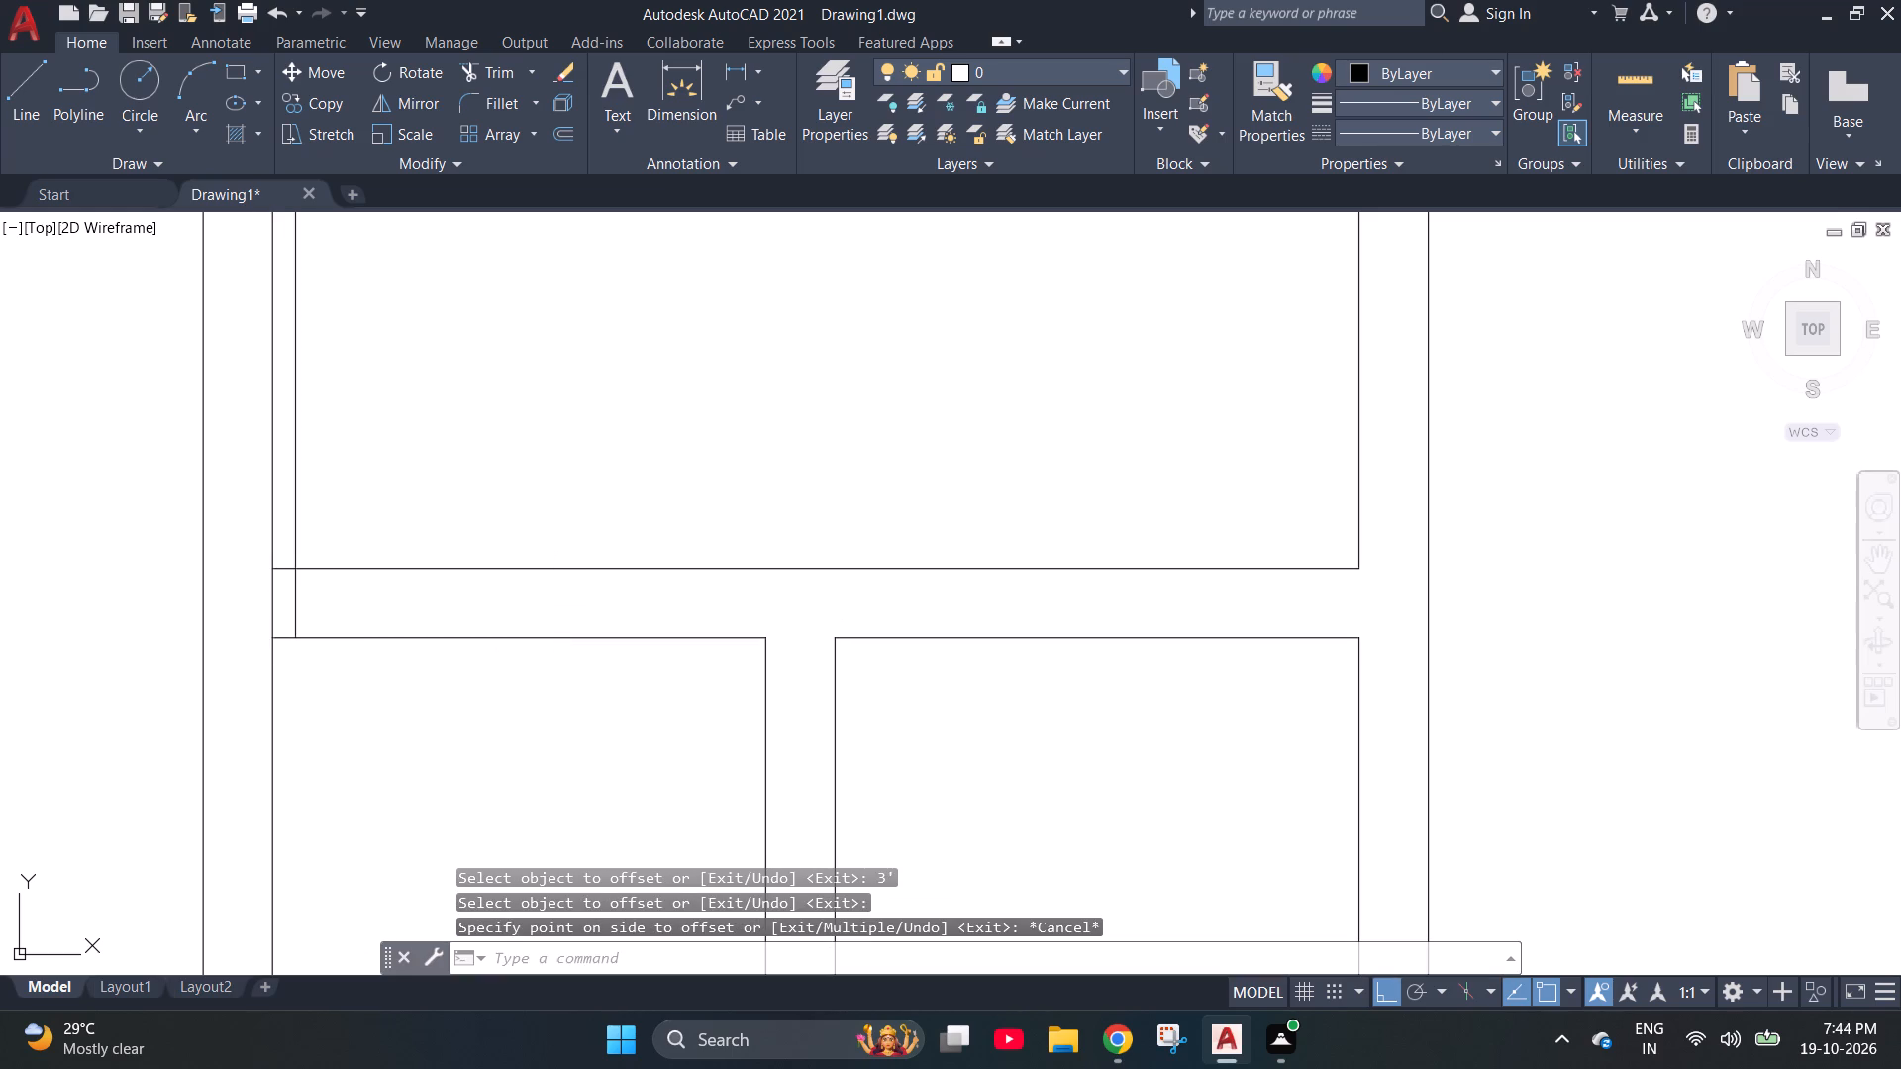
# Offset the new vertical line 3' to the left, and again 3' to the right.
pyautogui.press('o')
pyautogui.press('Return')
pyautogui.write("3'")
pyautogui.press('Return')
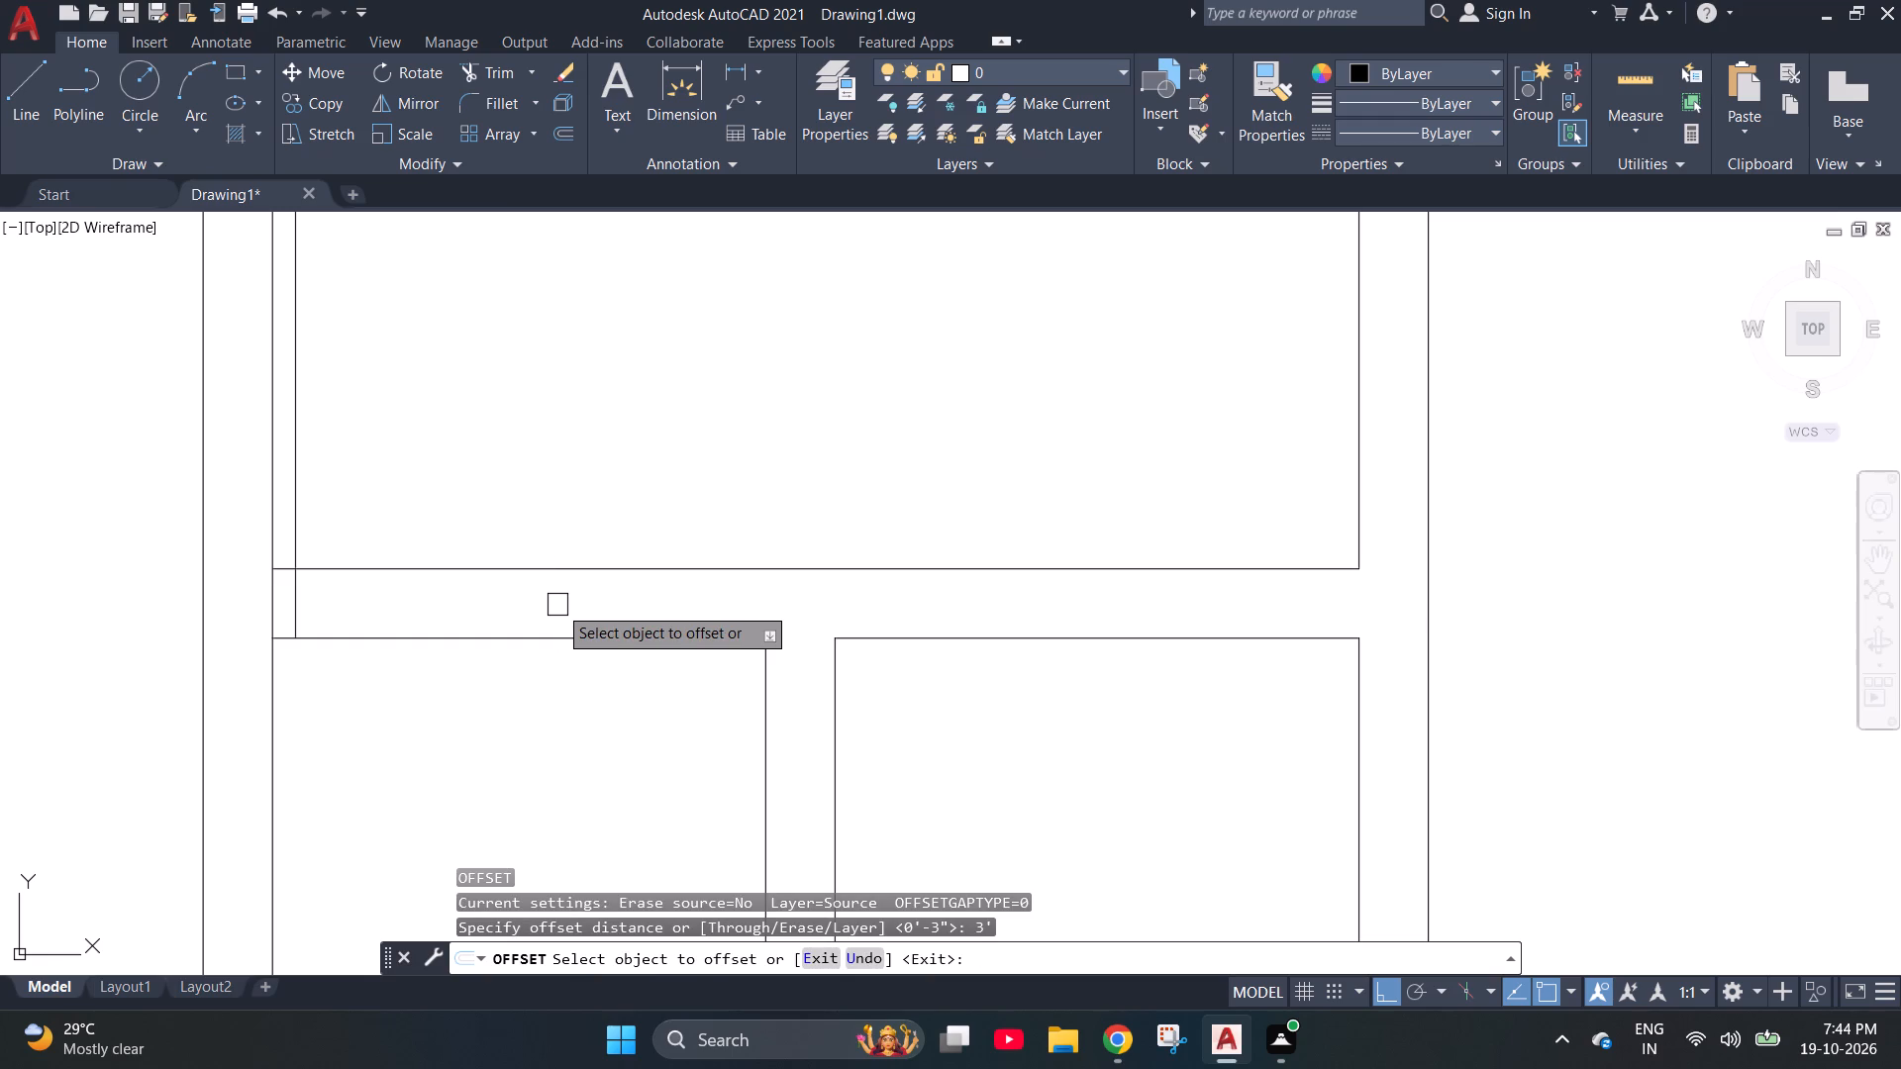
pyautogui.click(304, 608)
pyautogui.click(599, 585)
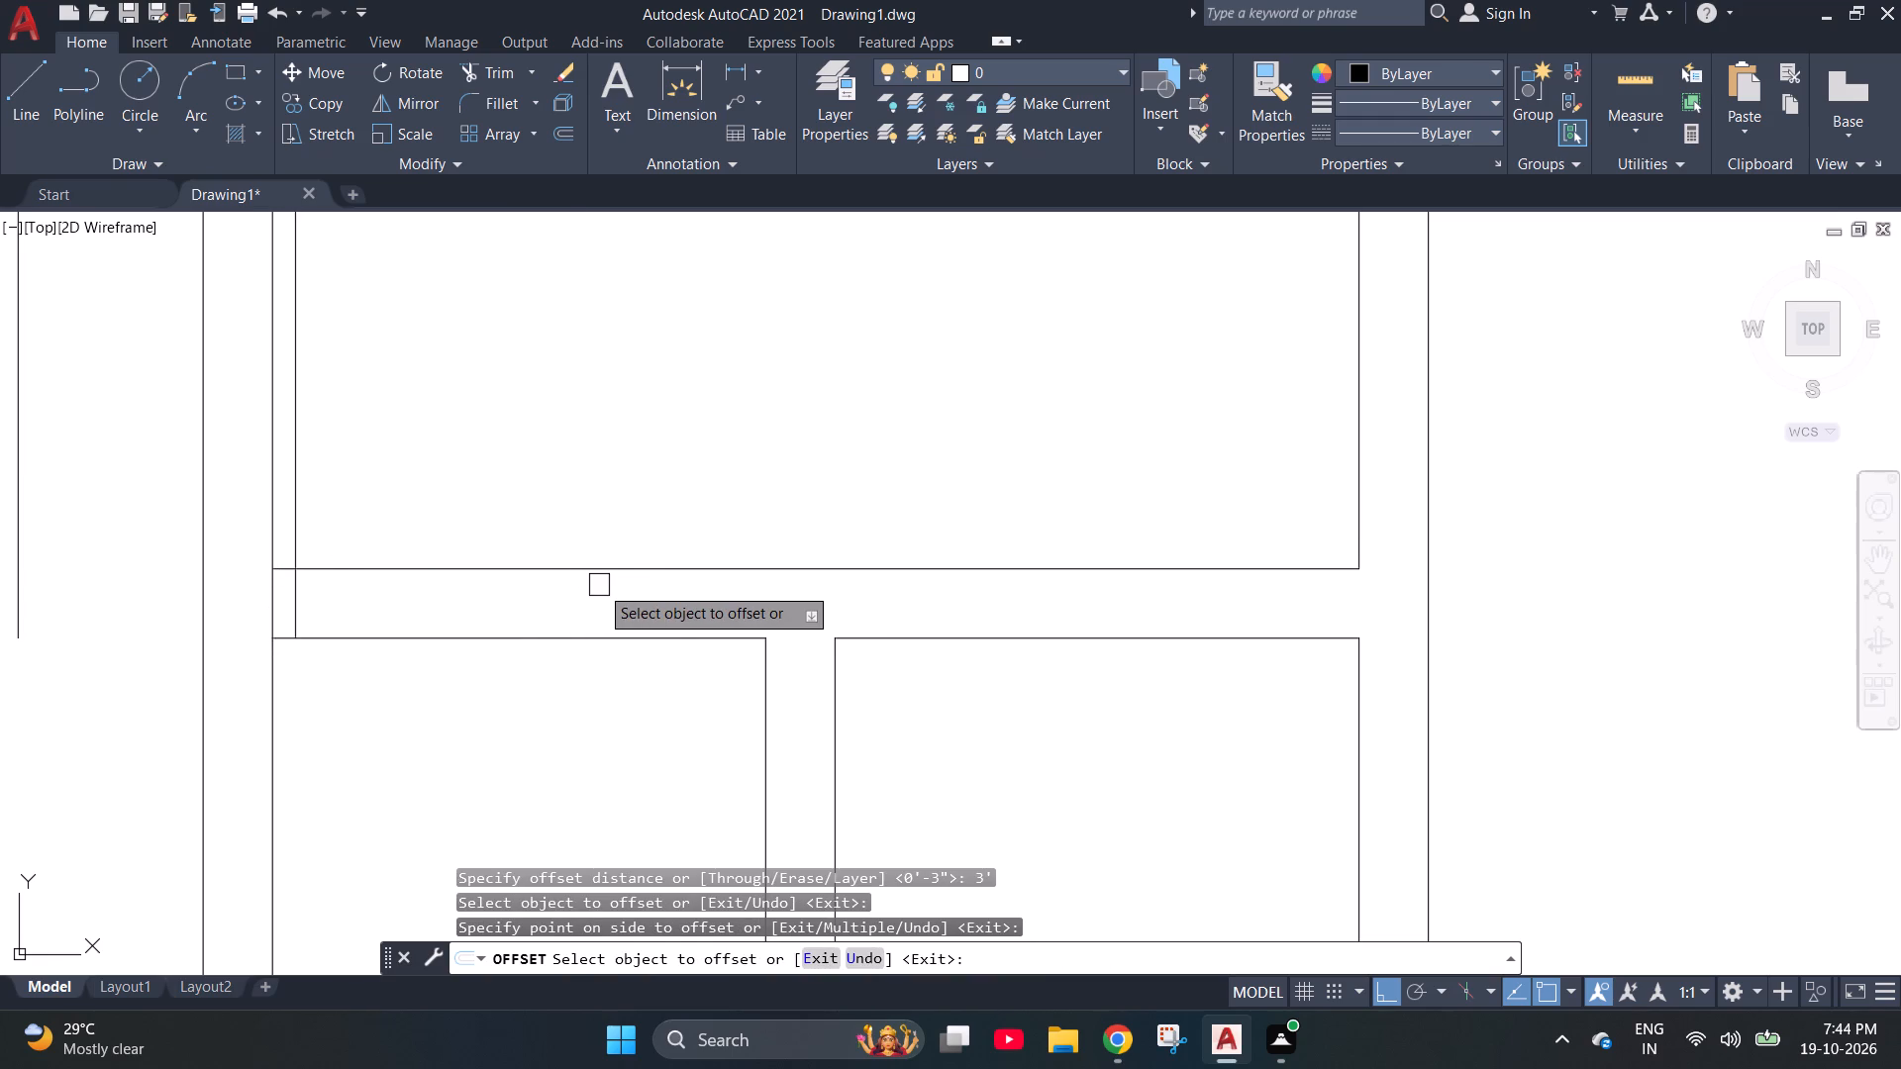
pyautogui.click(292, 614)
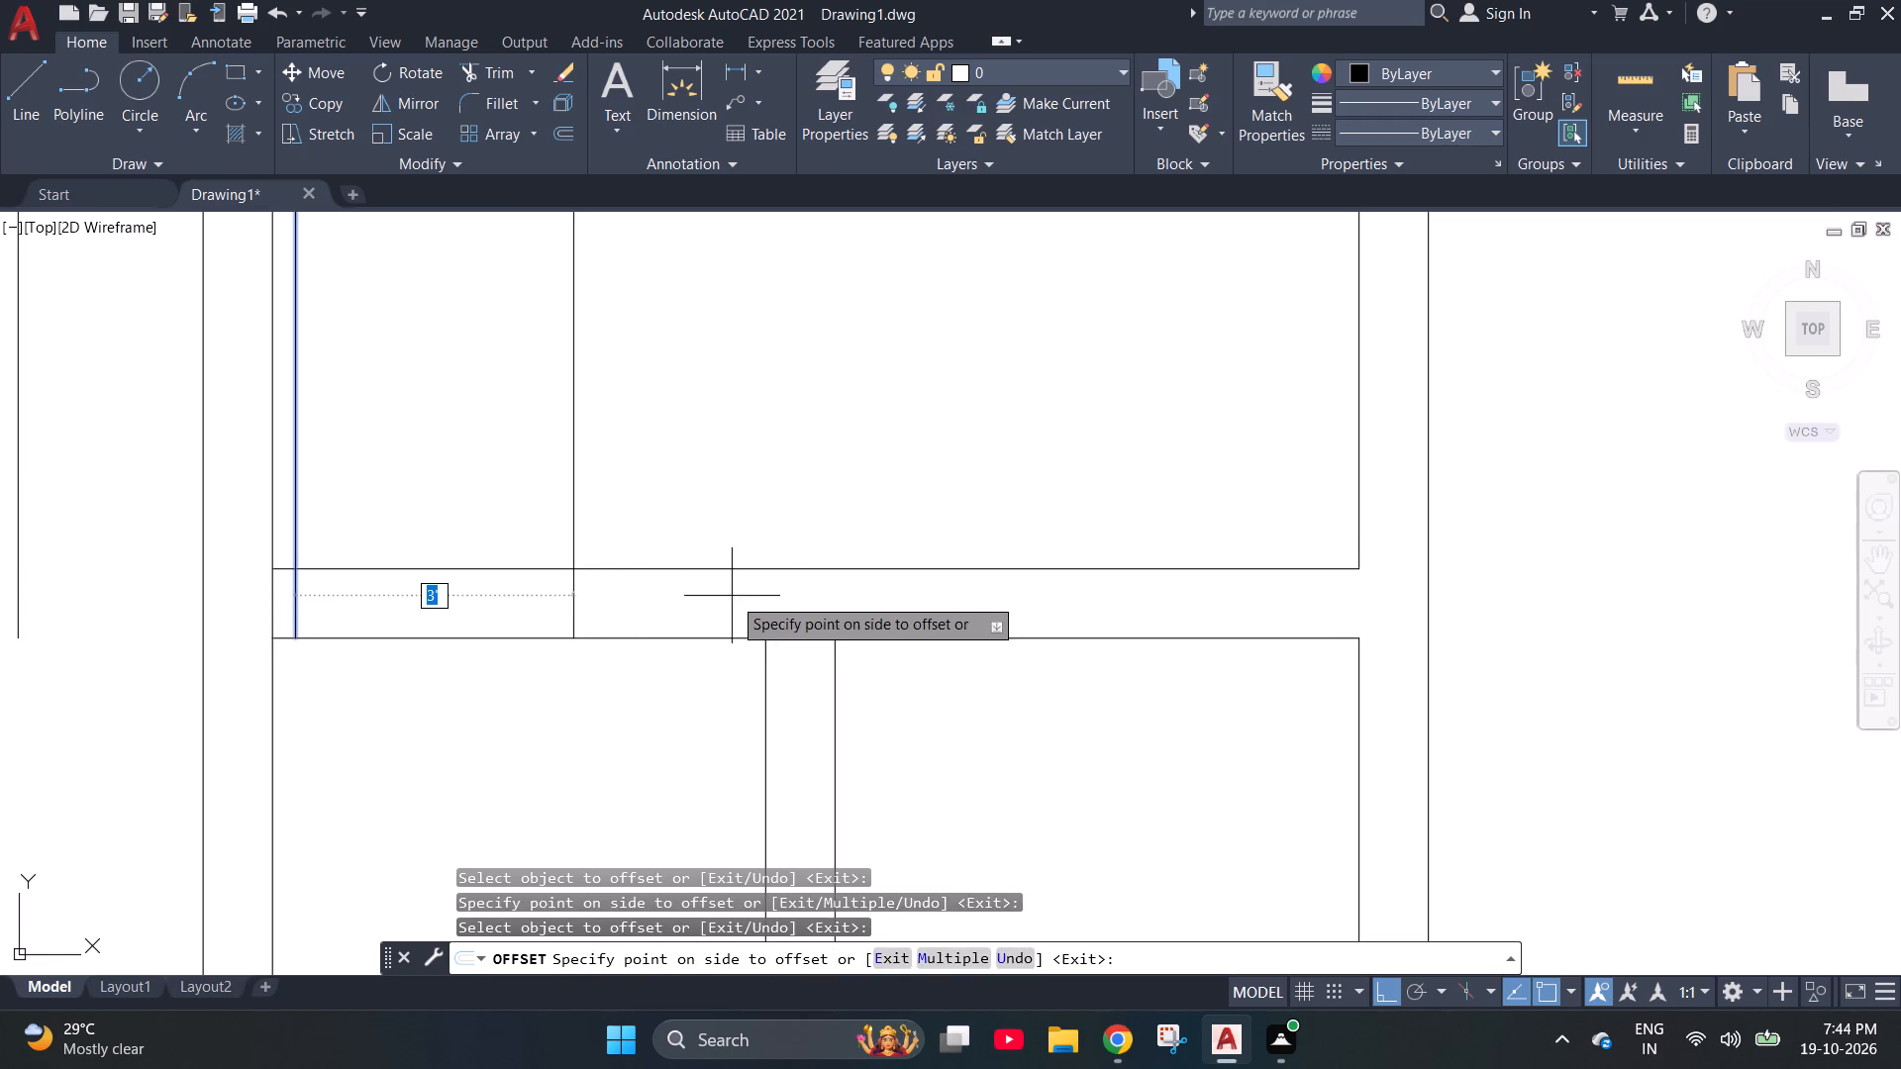
pyautogui.click(834, 592)
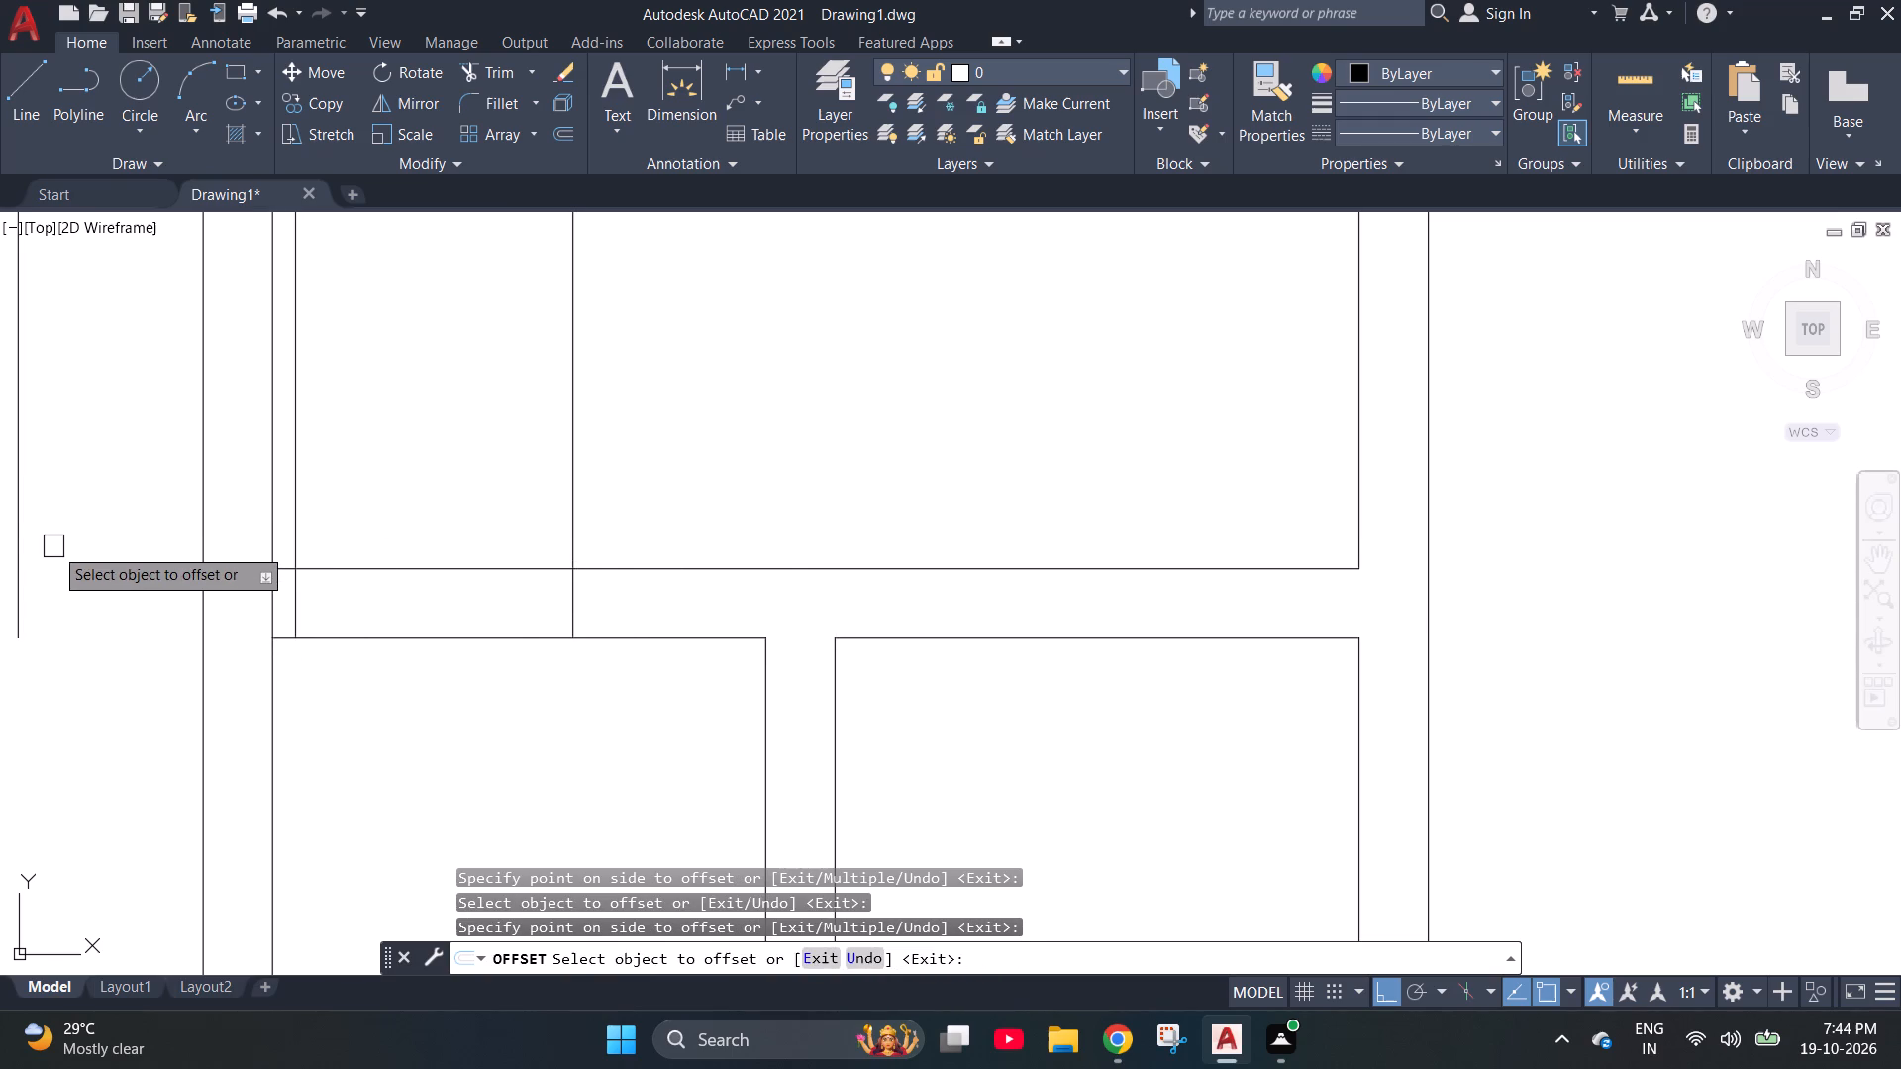
pyautogui.press('Escape')
pyautogui.press('Escape')
# Trim the 9" wall and excess offset lines into a 3' door opening above the small middle room, and remove the stray left offset line.
pyautogui.write('tr')
pyautogui.press('Return')
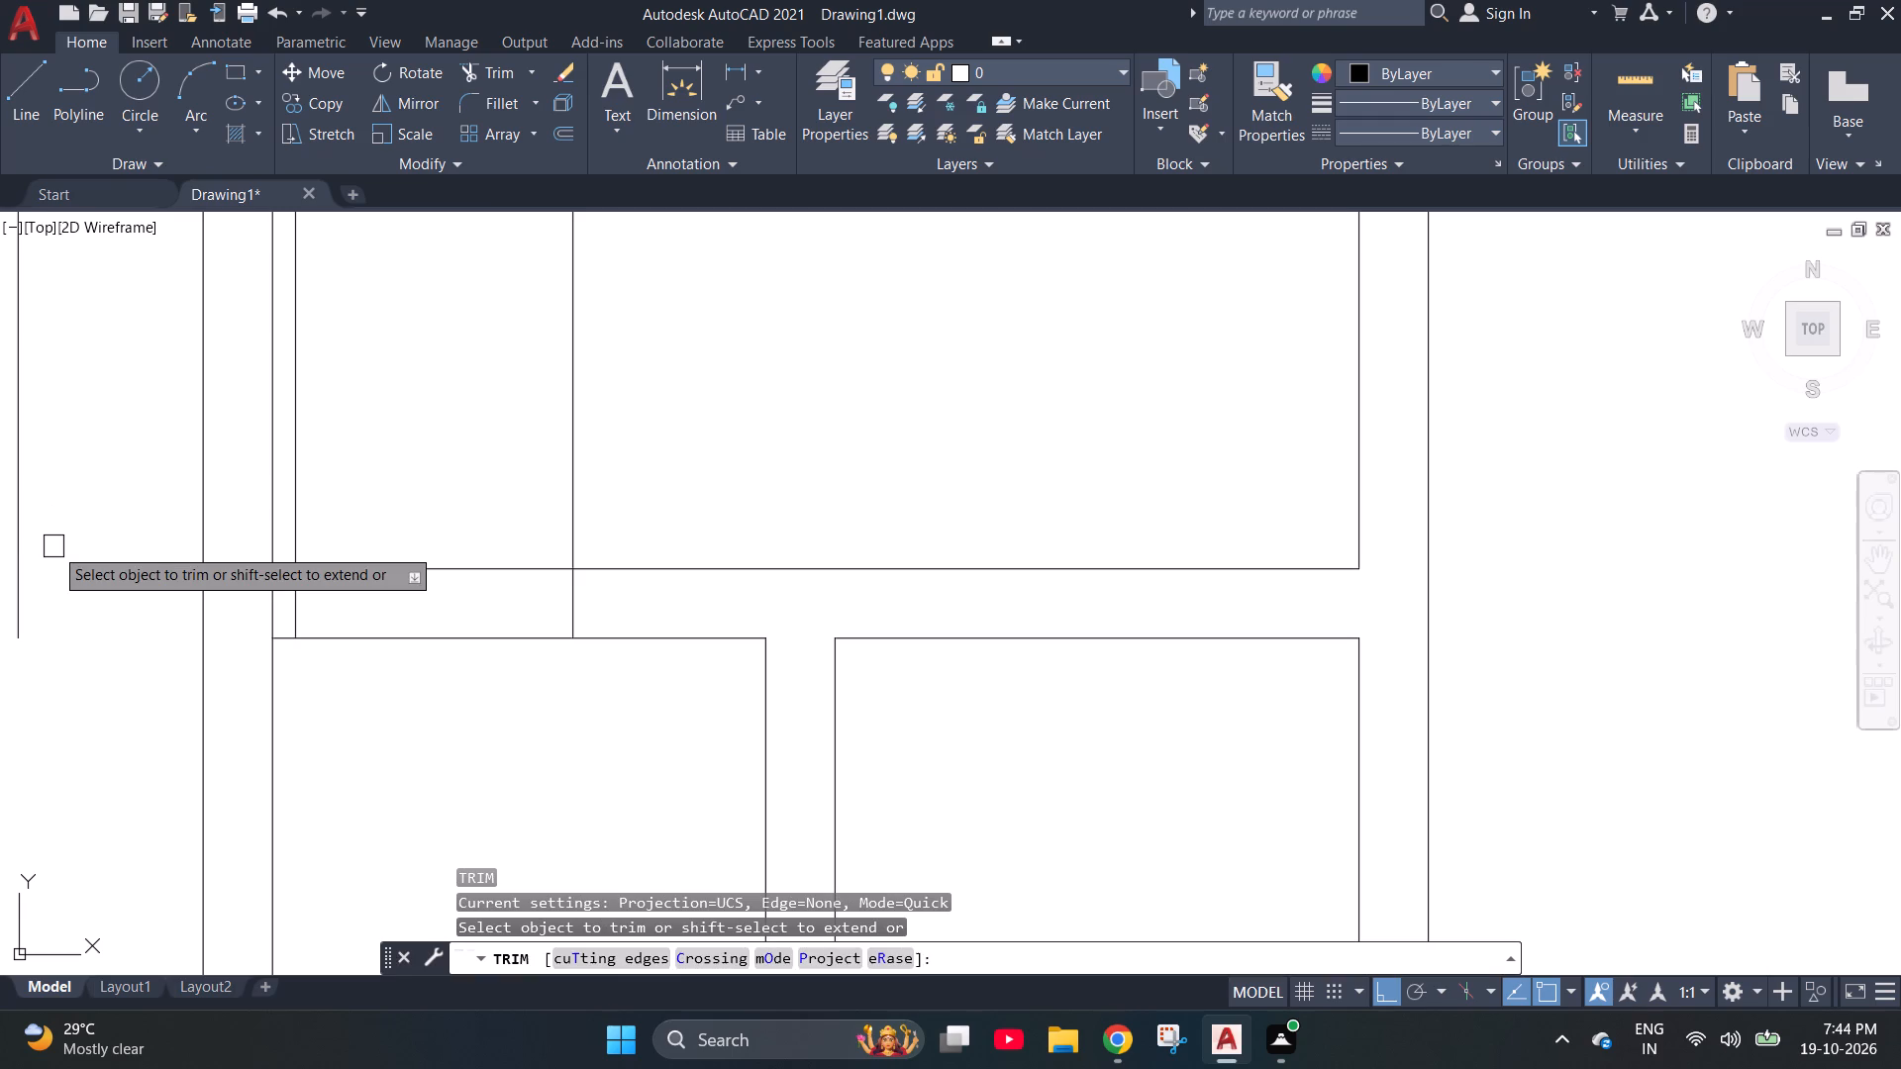
pyautogui.click(20, 570)
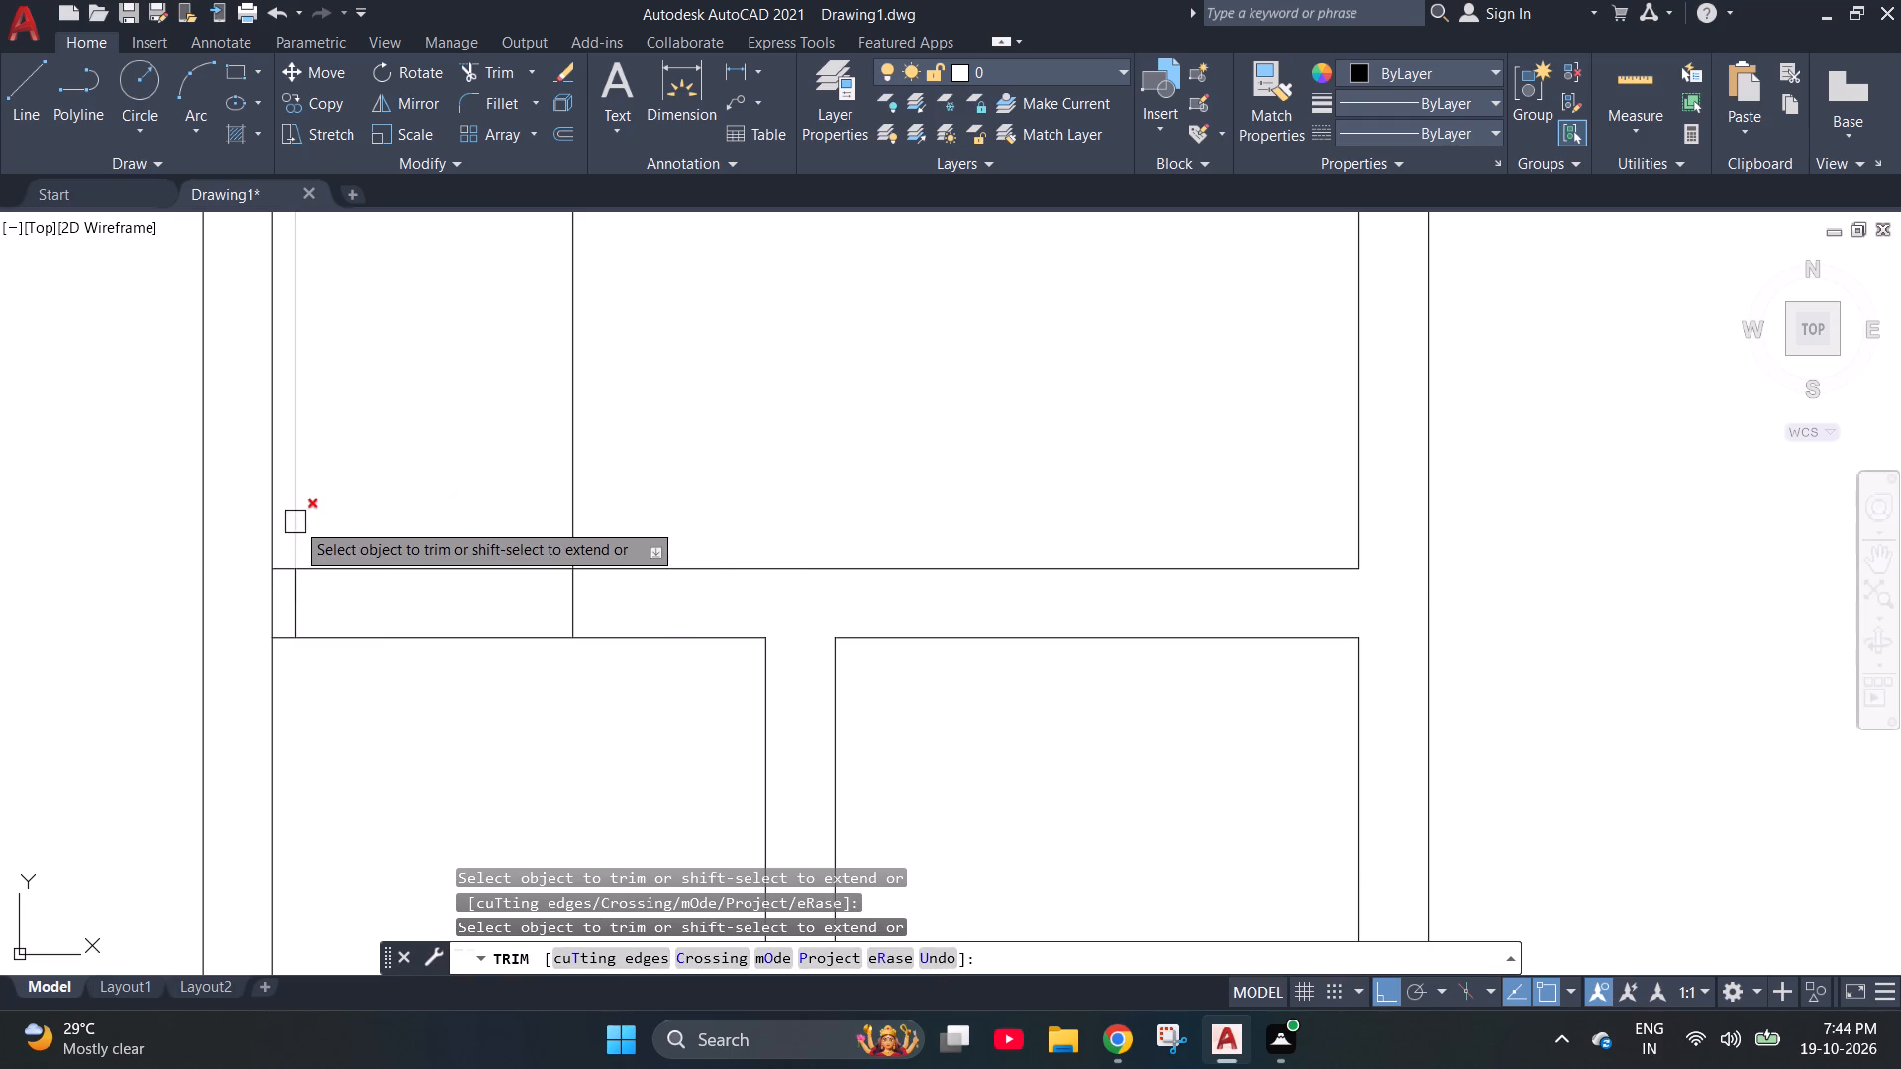
pyautogui.click(295, 522)
pyautogui.moveTo(441, 516); pyautogui.dragTo(450, 715)
pyautogui.click(576, 502)
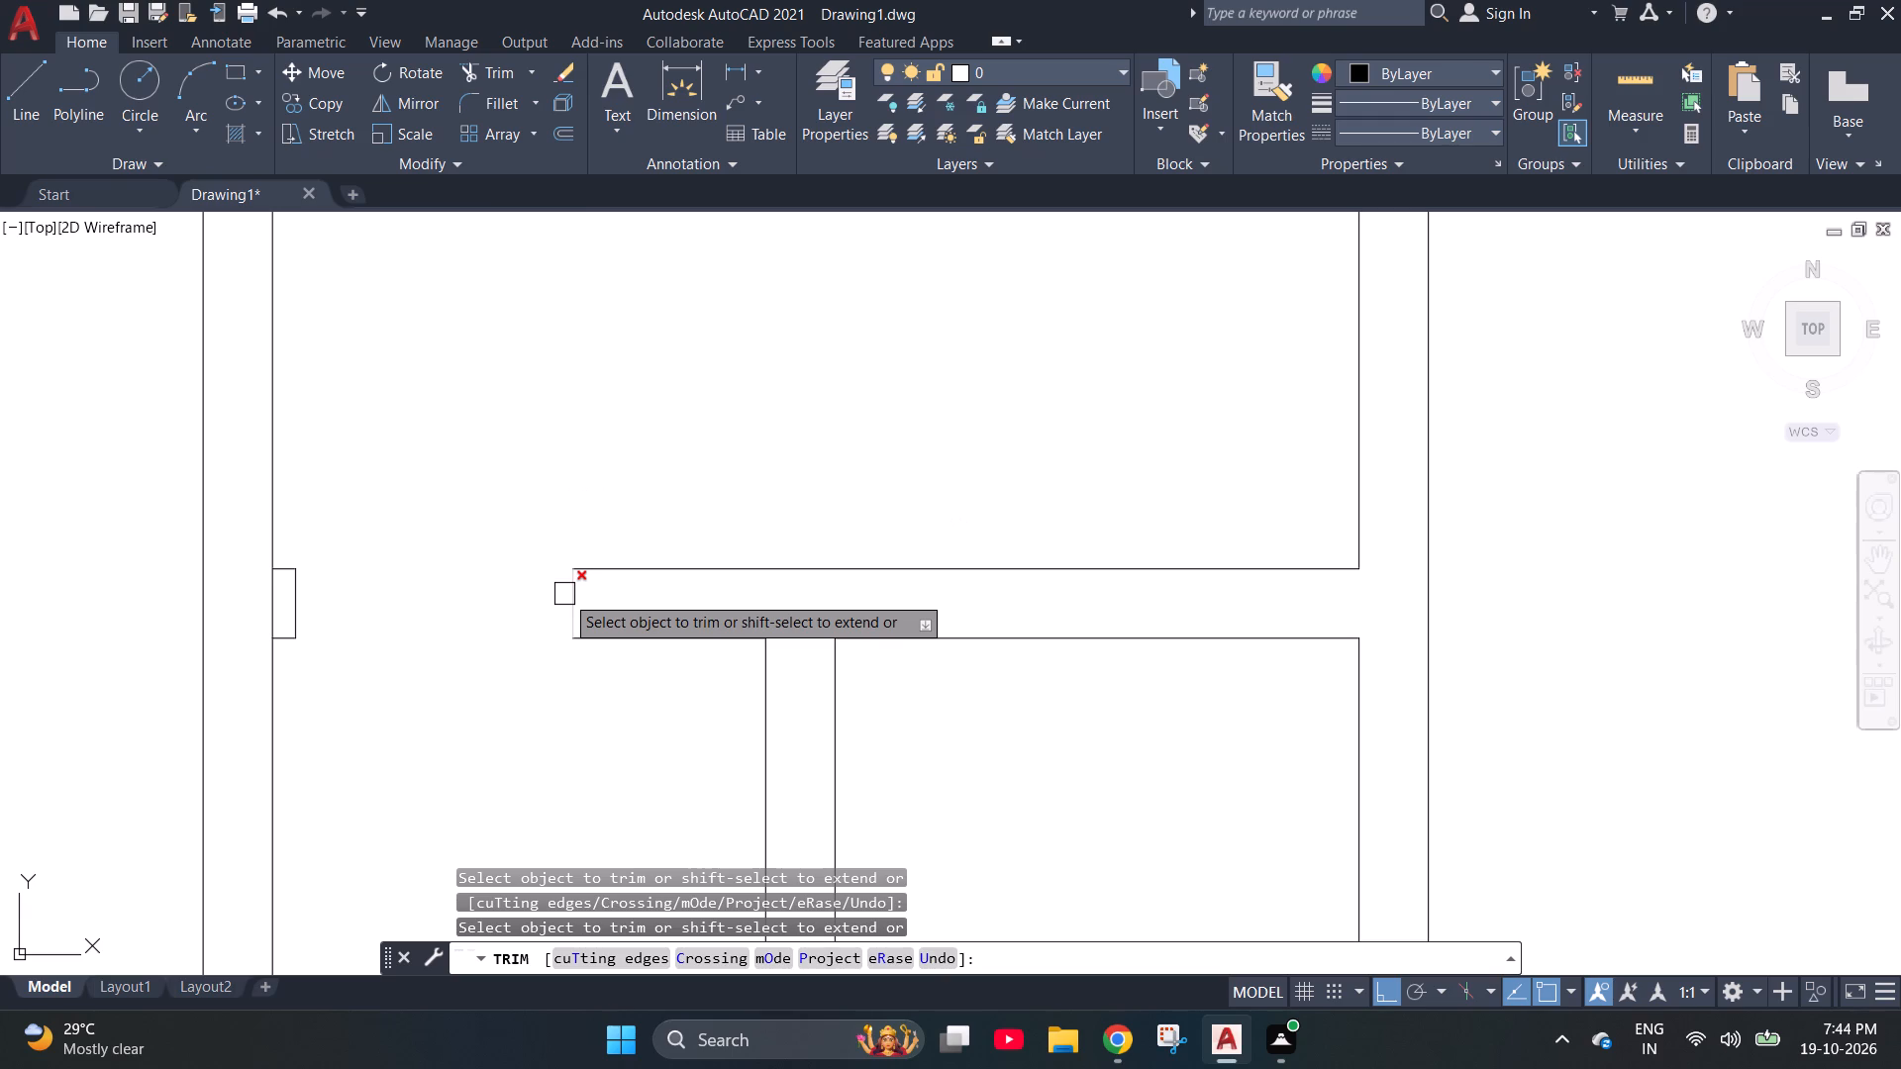
# Look over the whole floor plan and examine the building's upper-left outer corner.
pyautogui.scroll(-3, 564, 594)
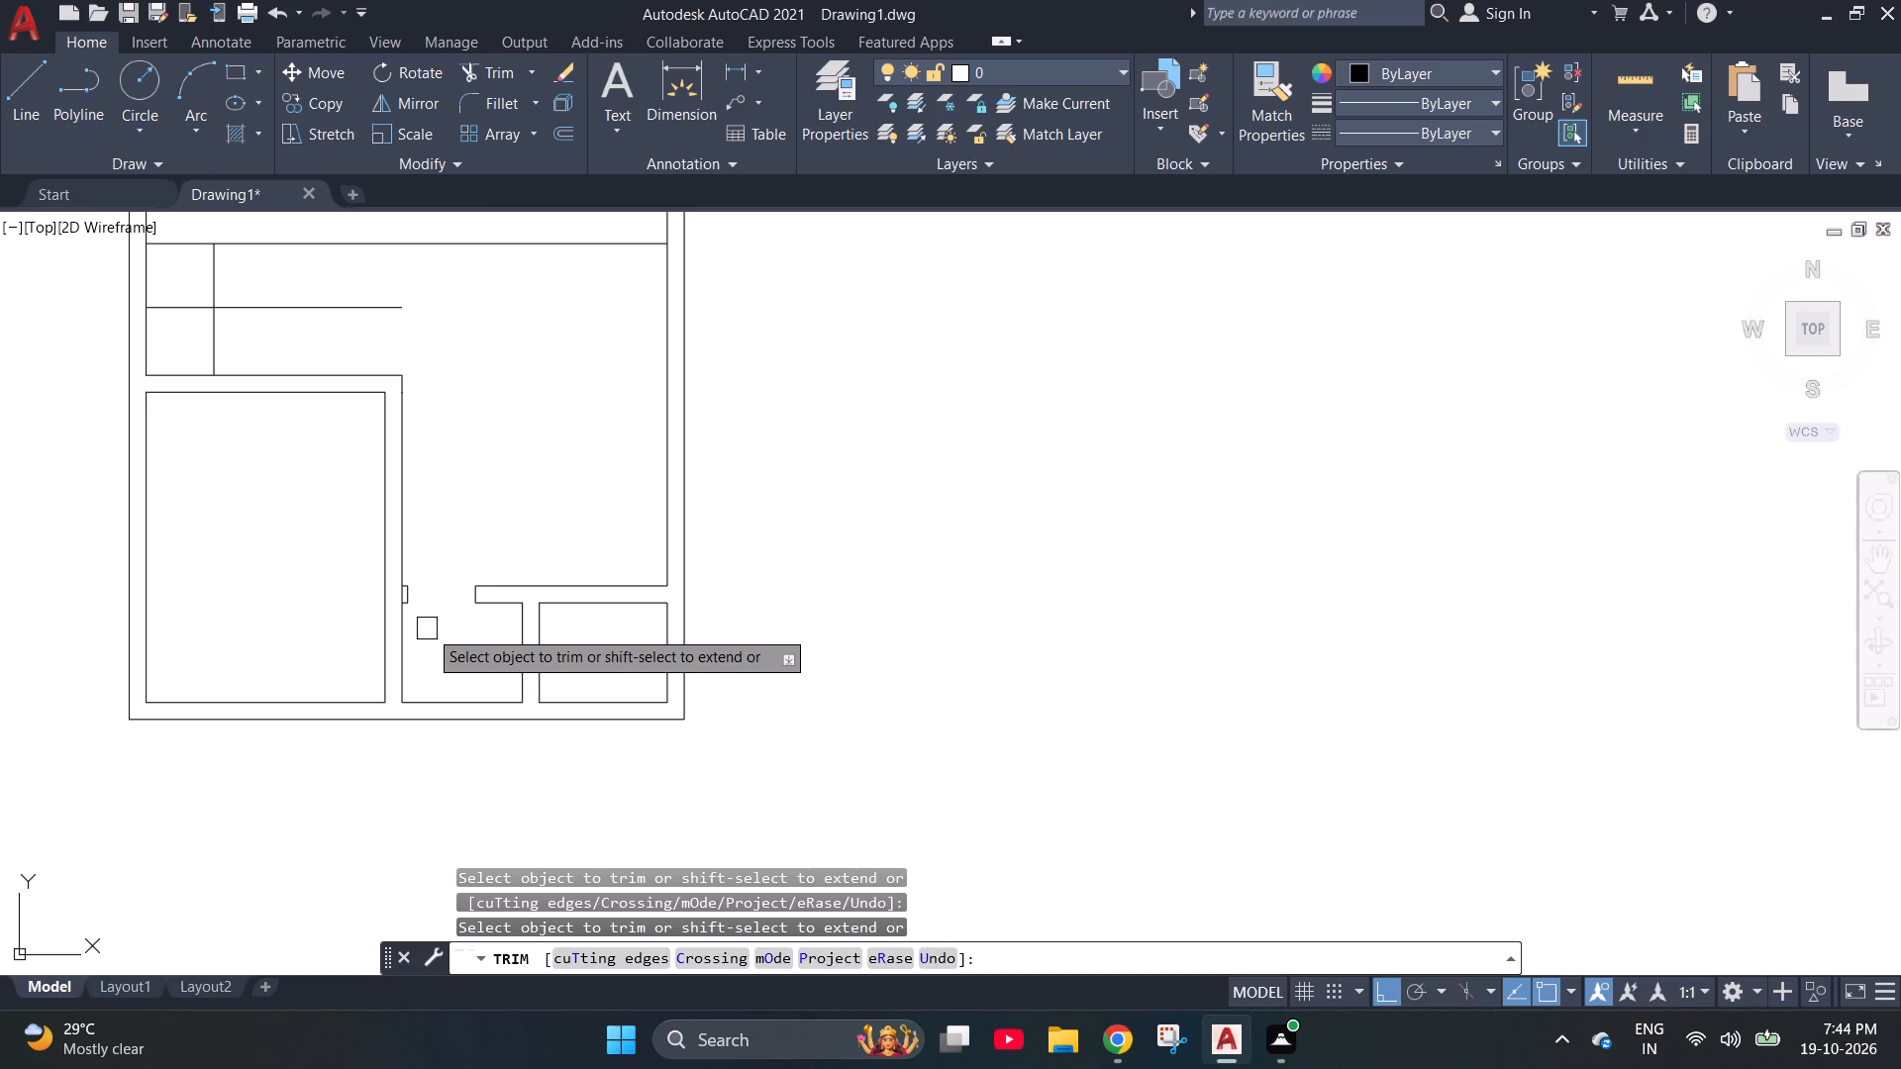
pyautogui.scroll(-2, 691, 619)
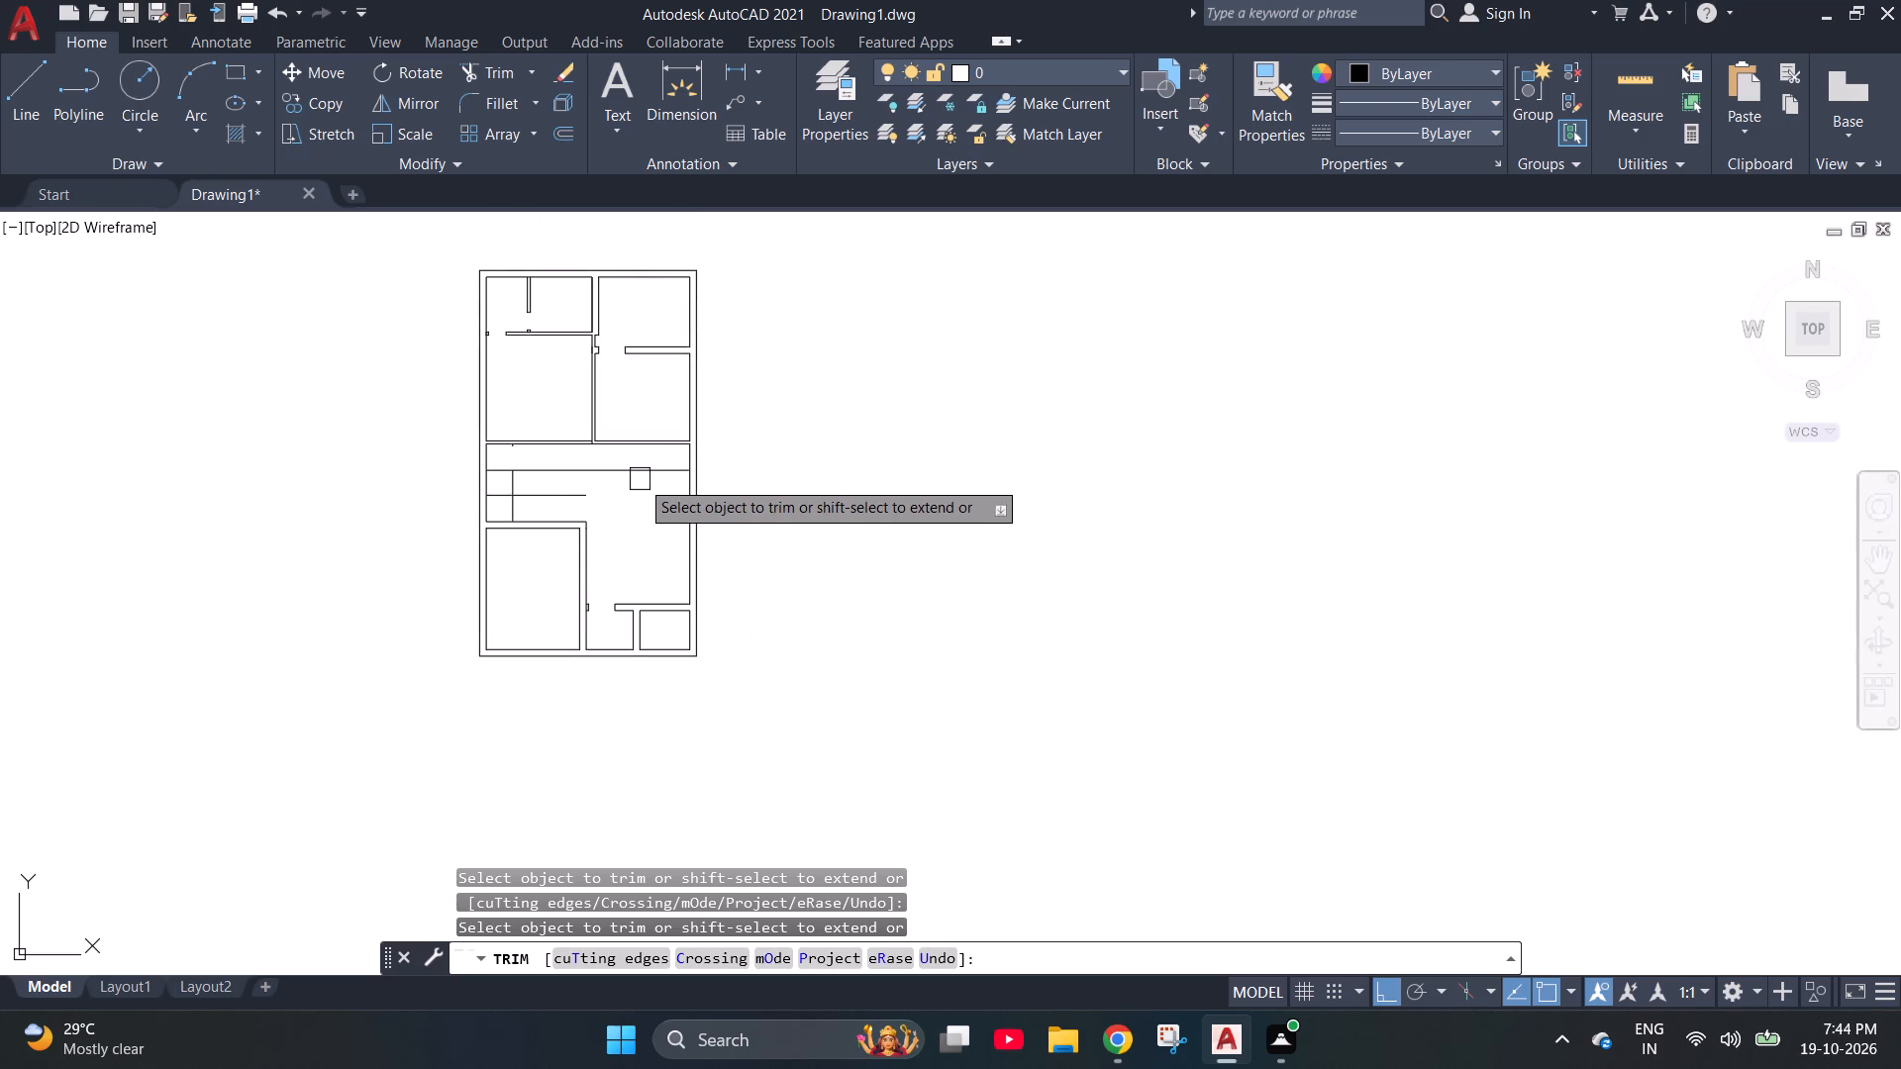
pyautogui.scroll(4, 609, 447)
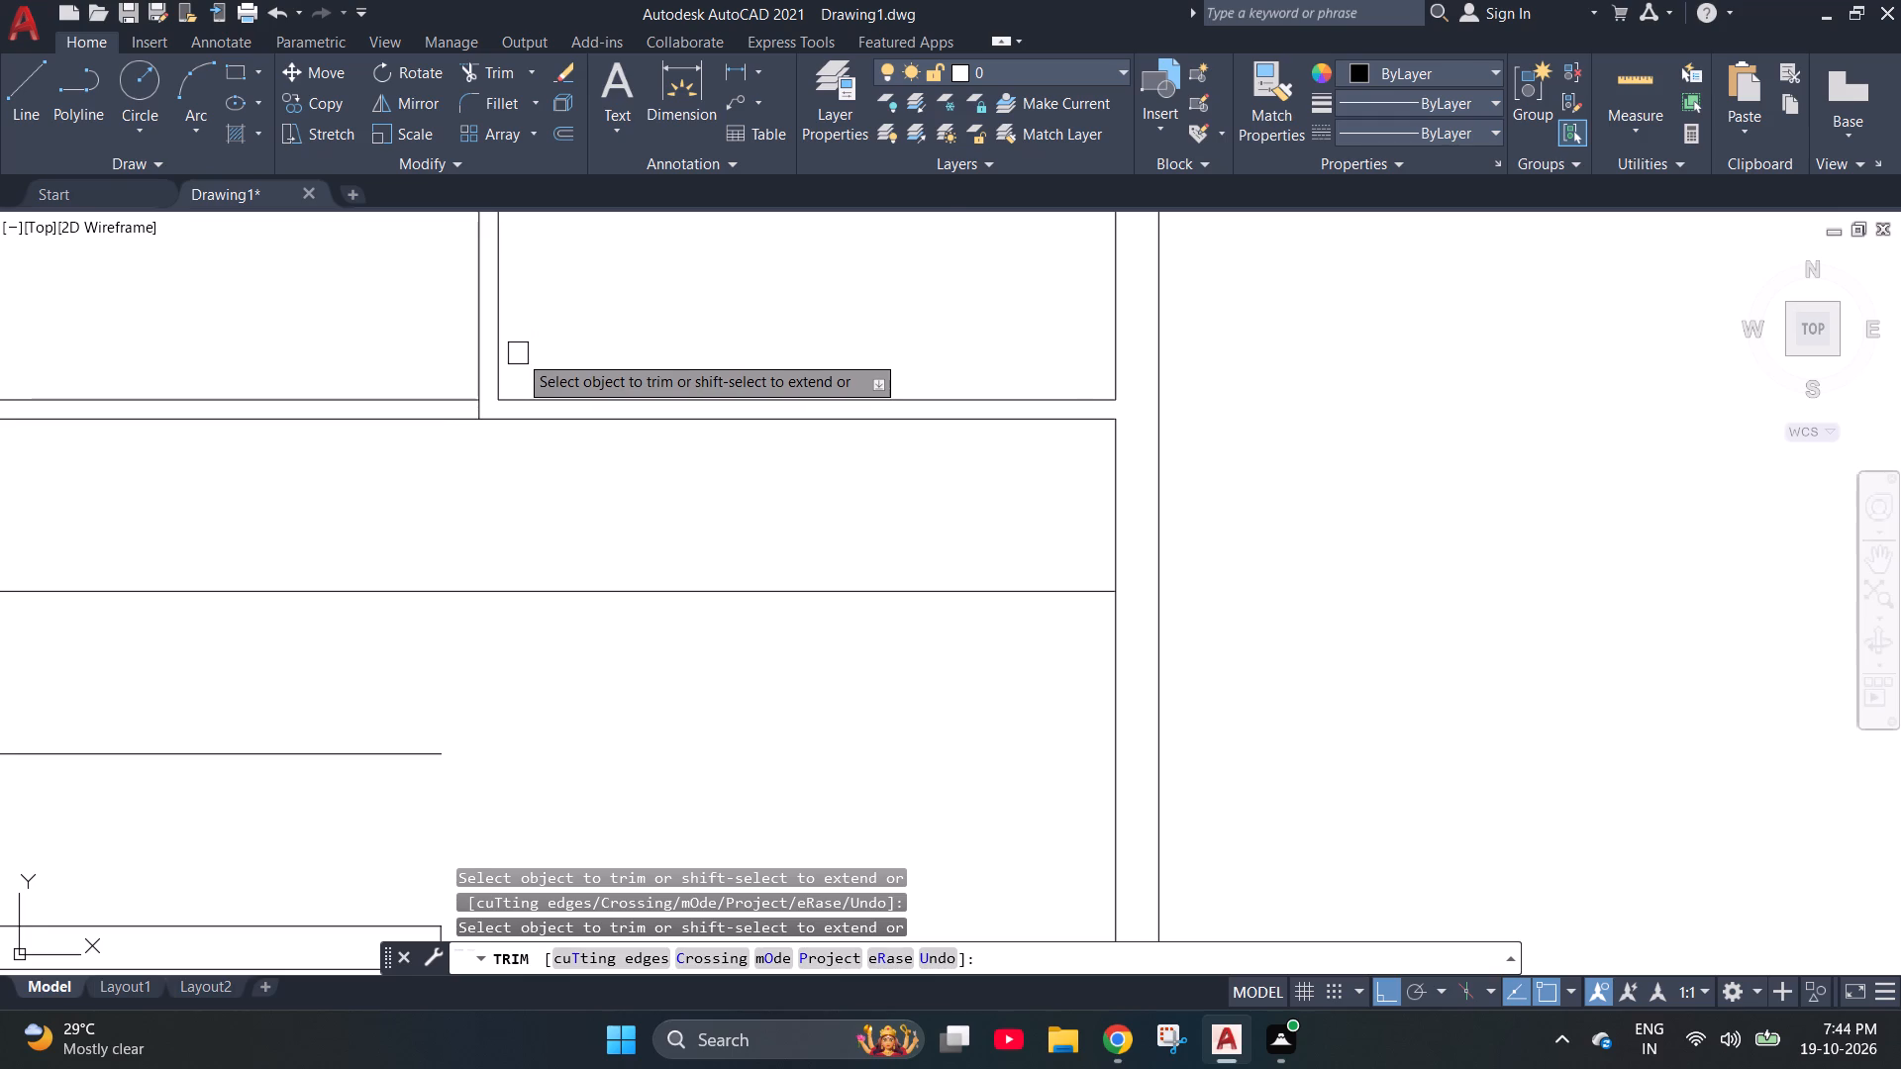
pyautogui.scroll(-5, 599, 450)
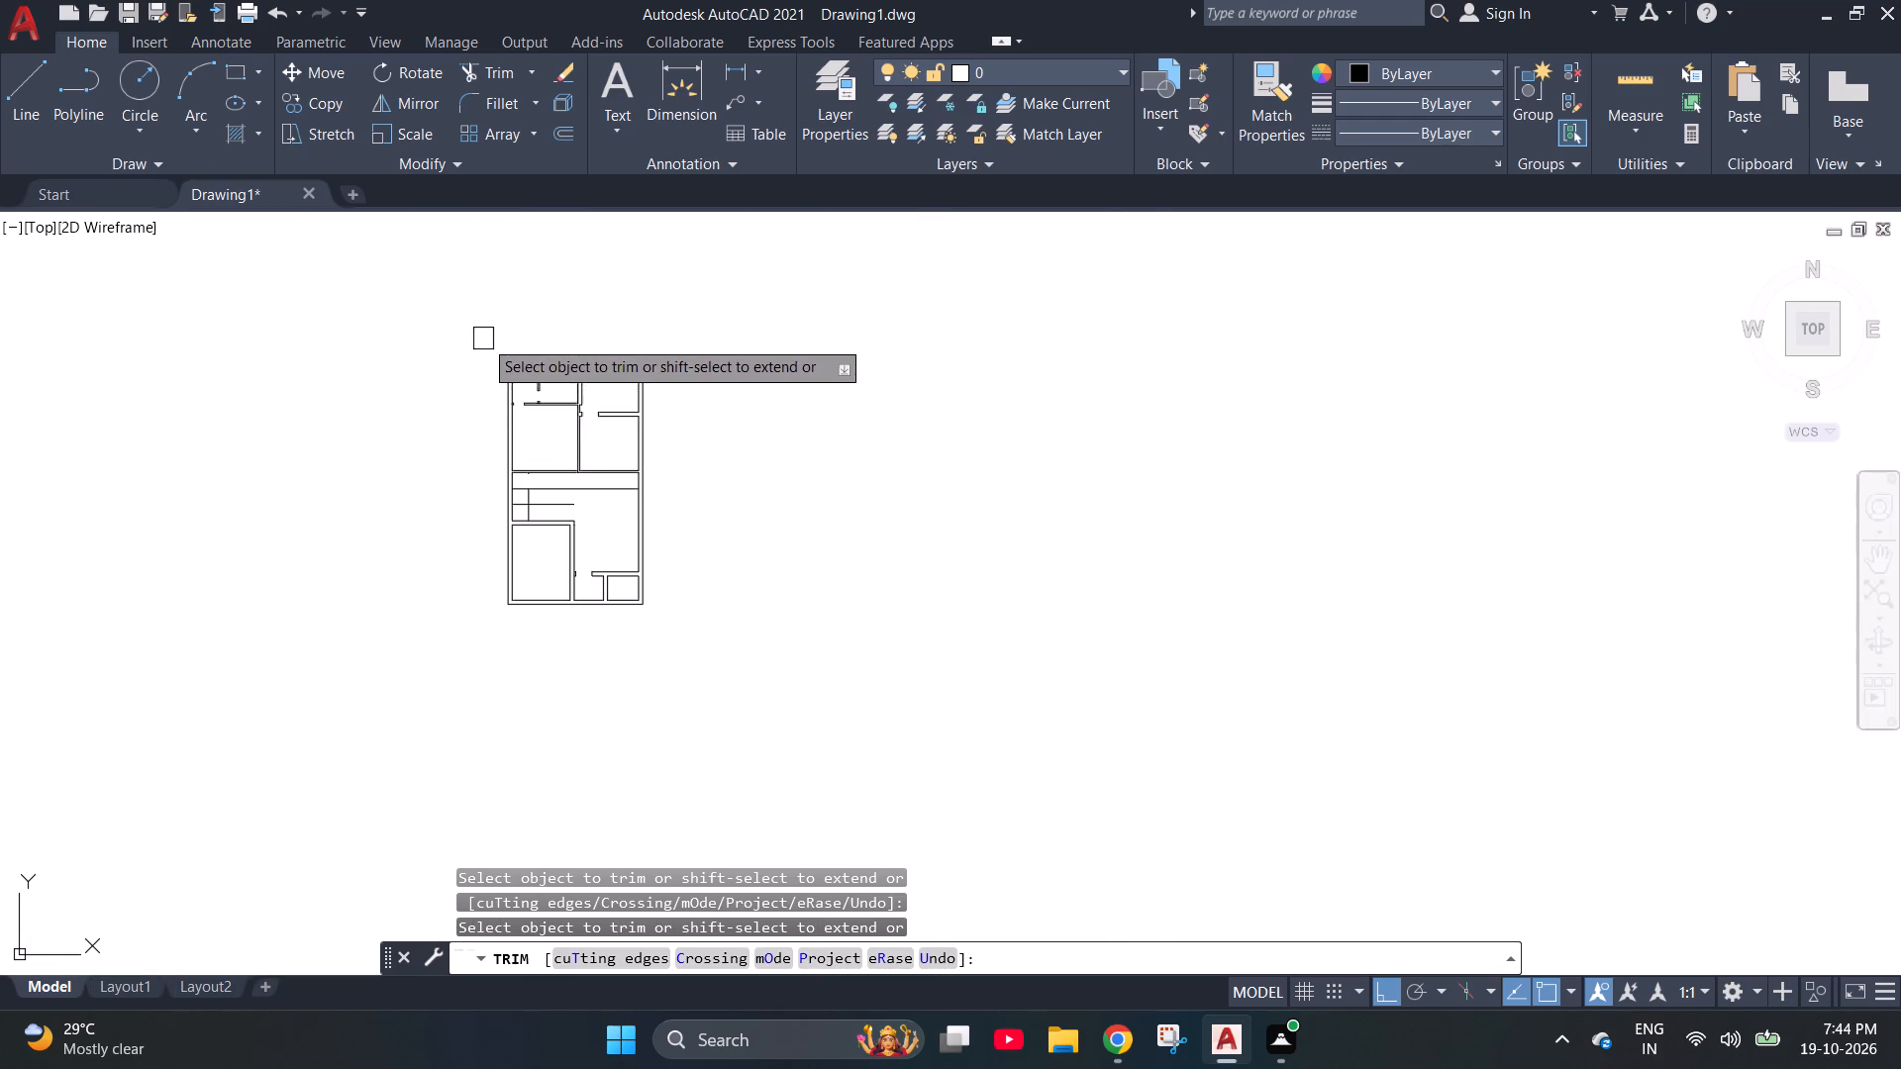
pyautogui.scroll(3, 482, 337)
pyautogui.scroll(3, 550, 438)
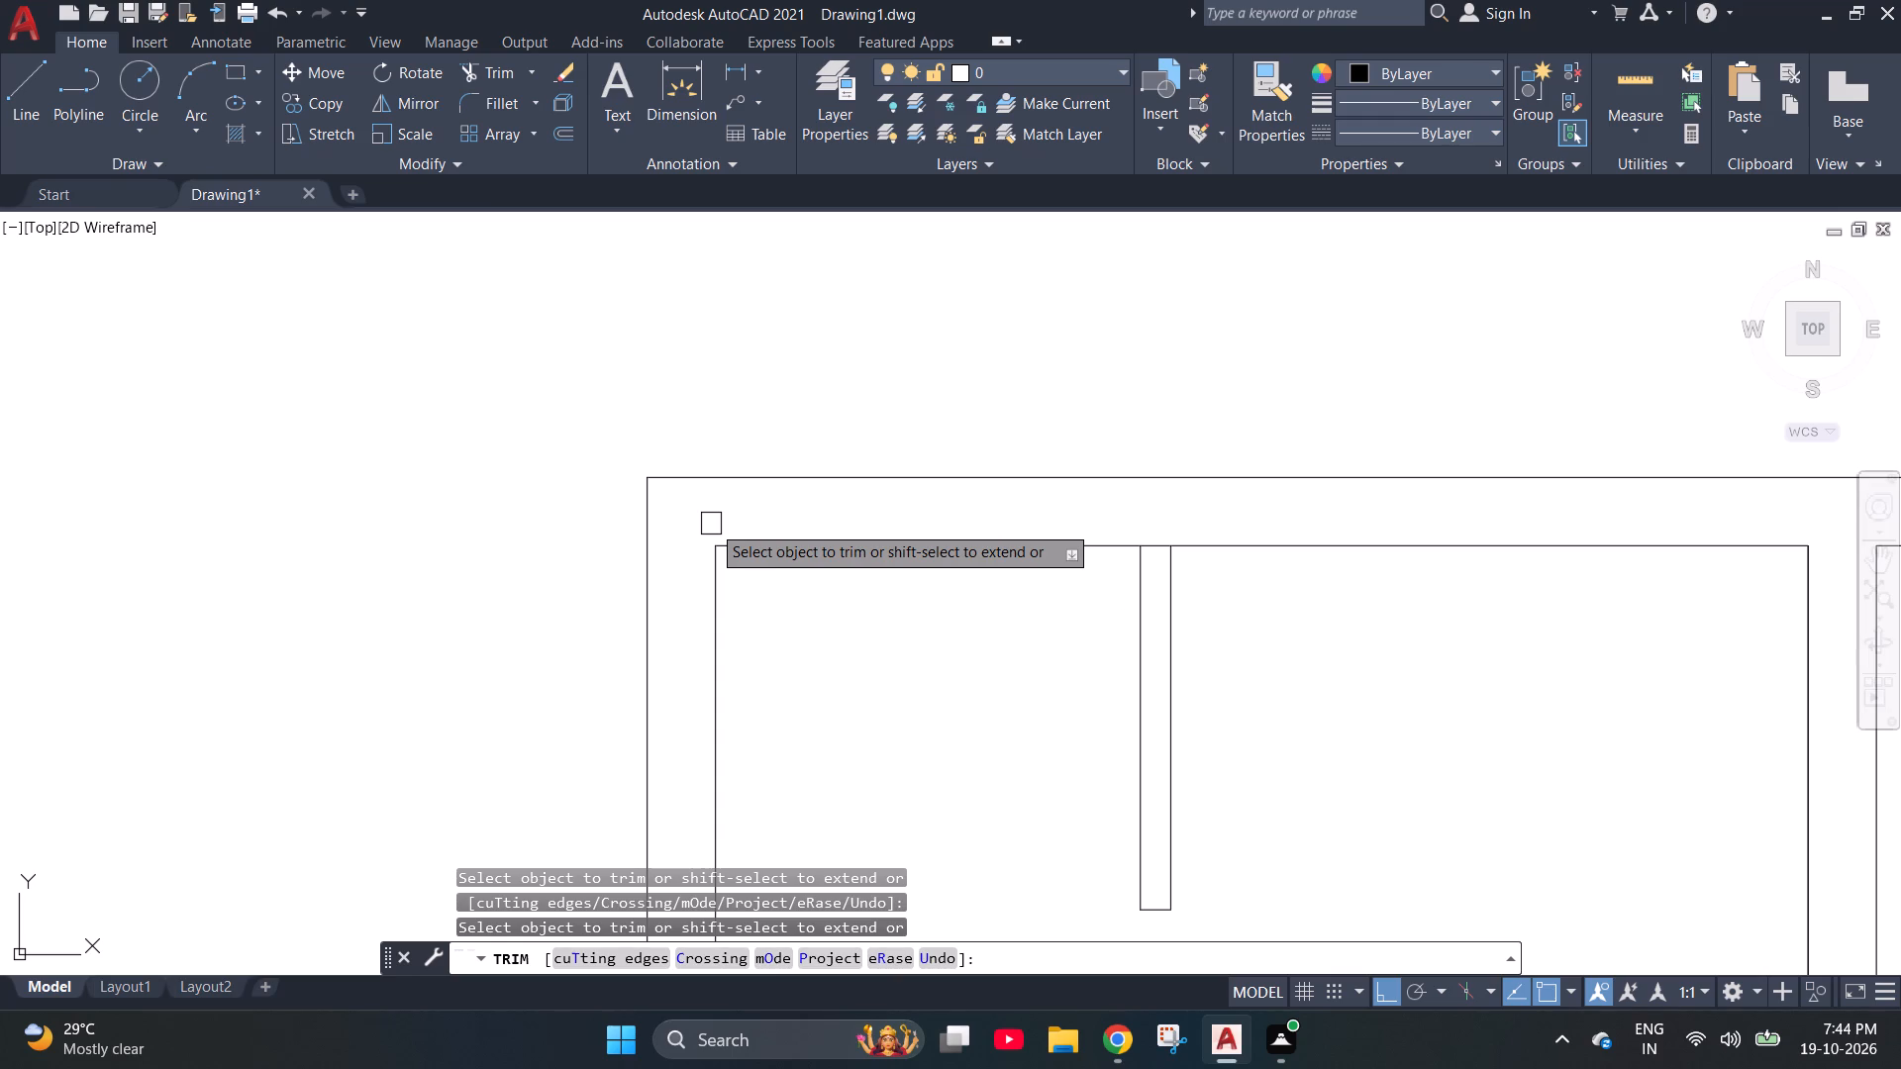
pyautogui.press('Escape')
pyautogui.press('Escape')
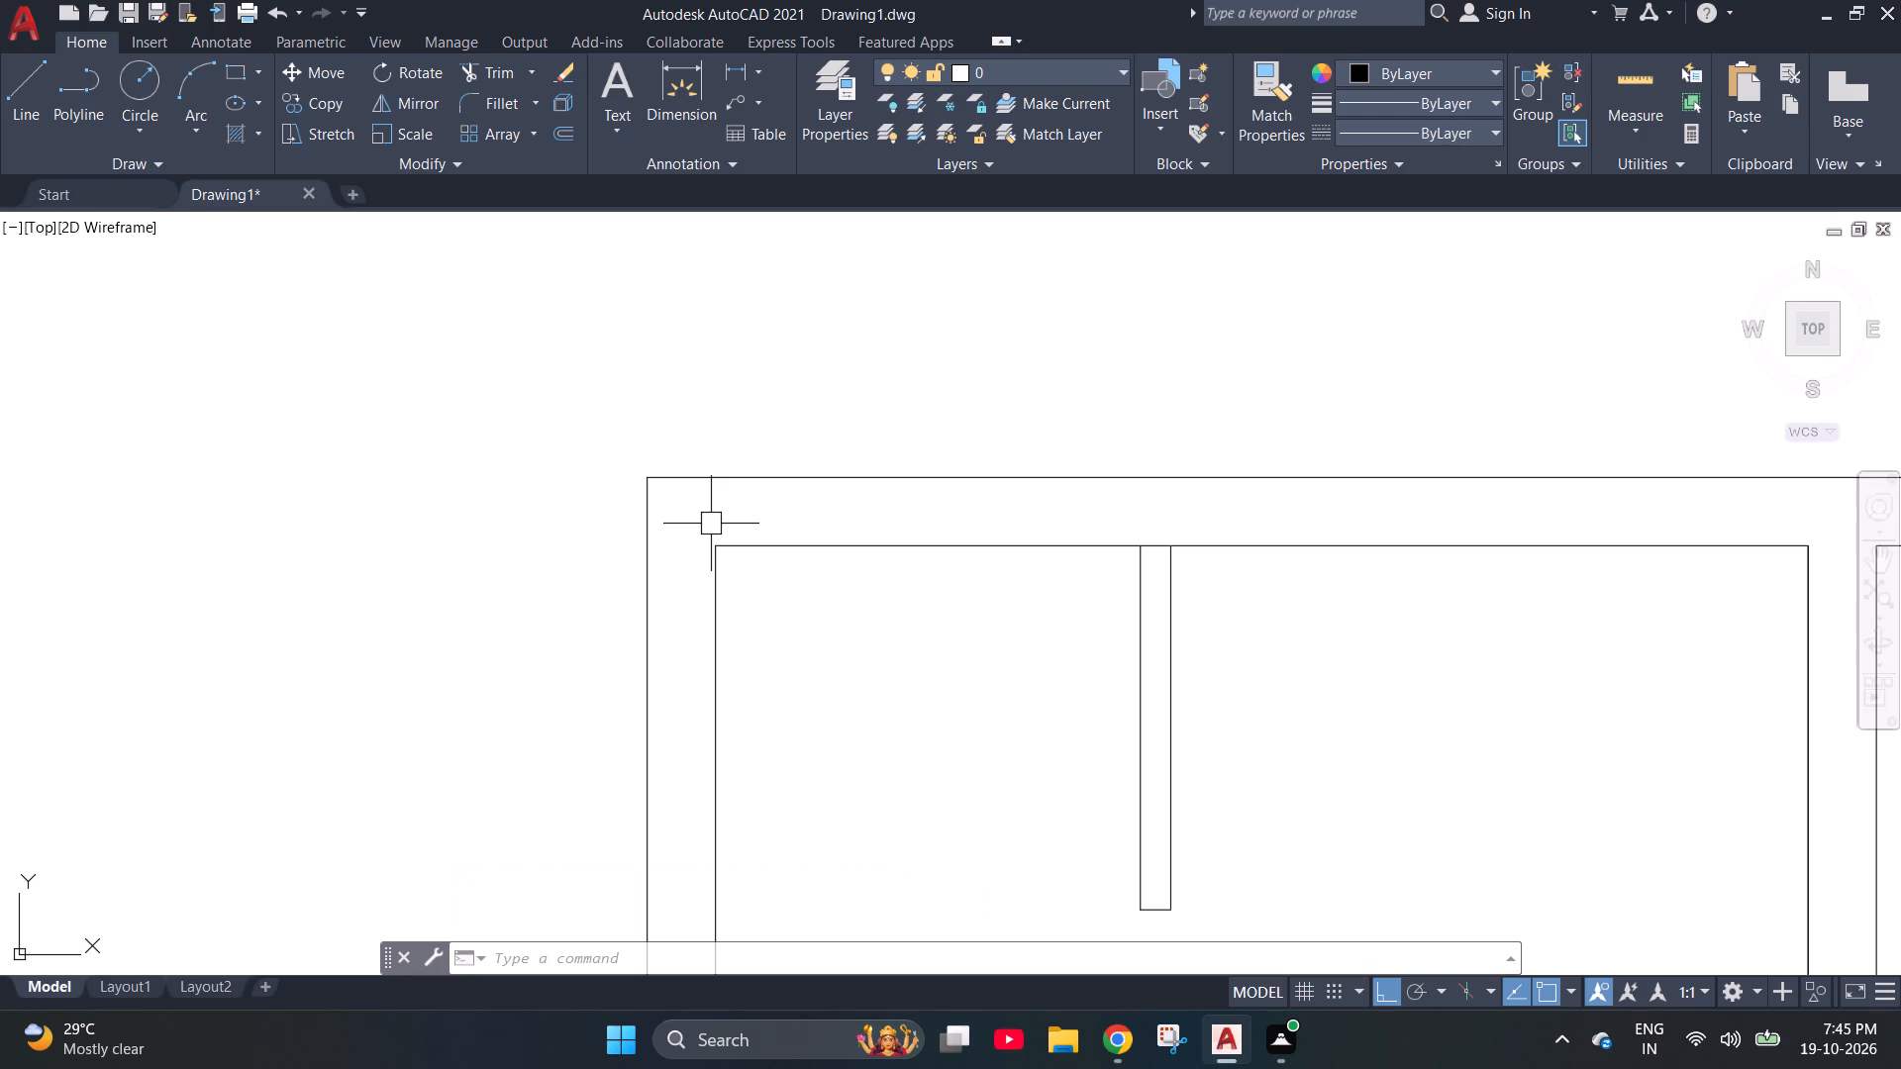
pyautogui.press('Escape')
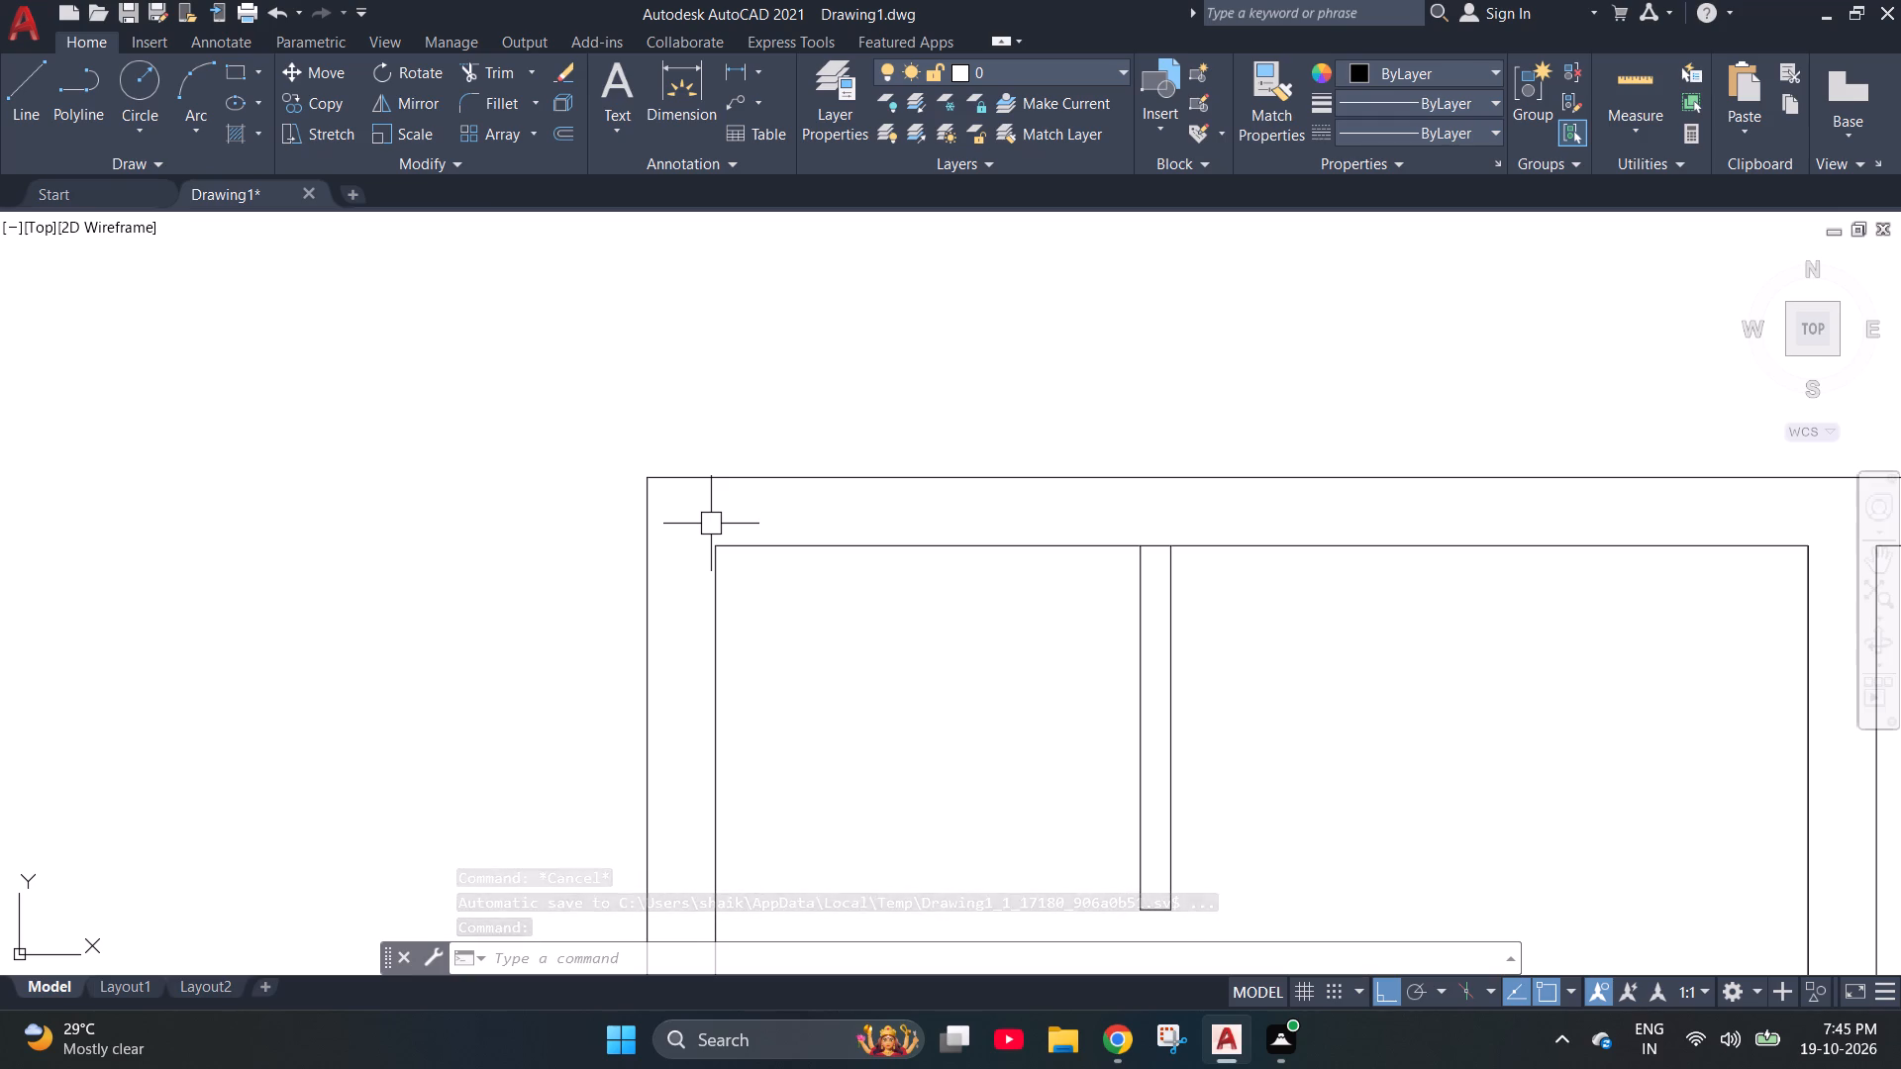
pyautogui.scroll(-1, 711, 524)
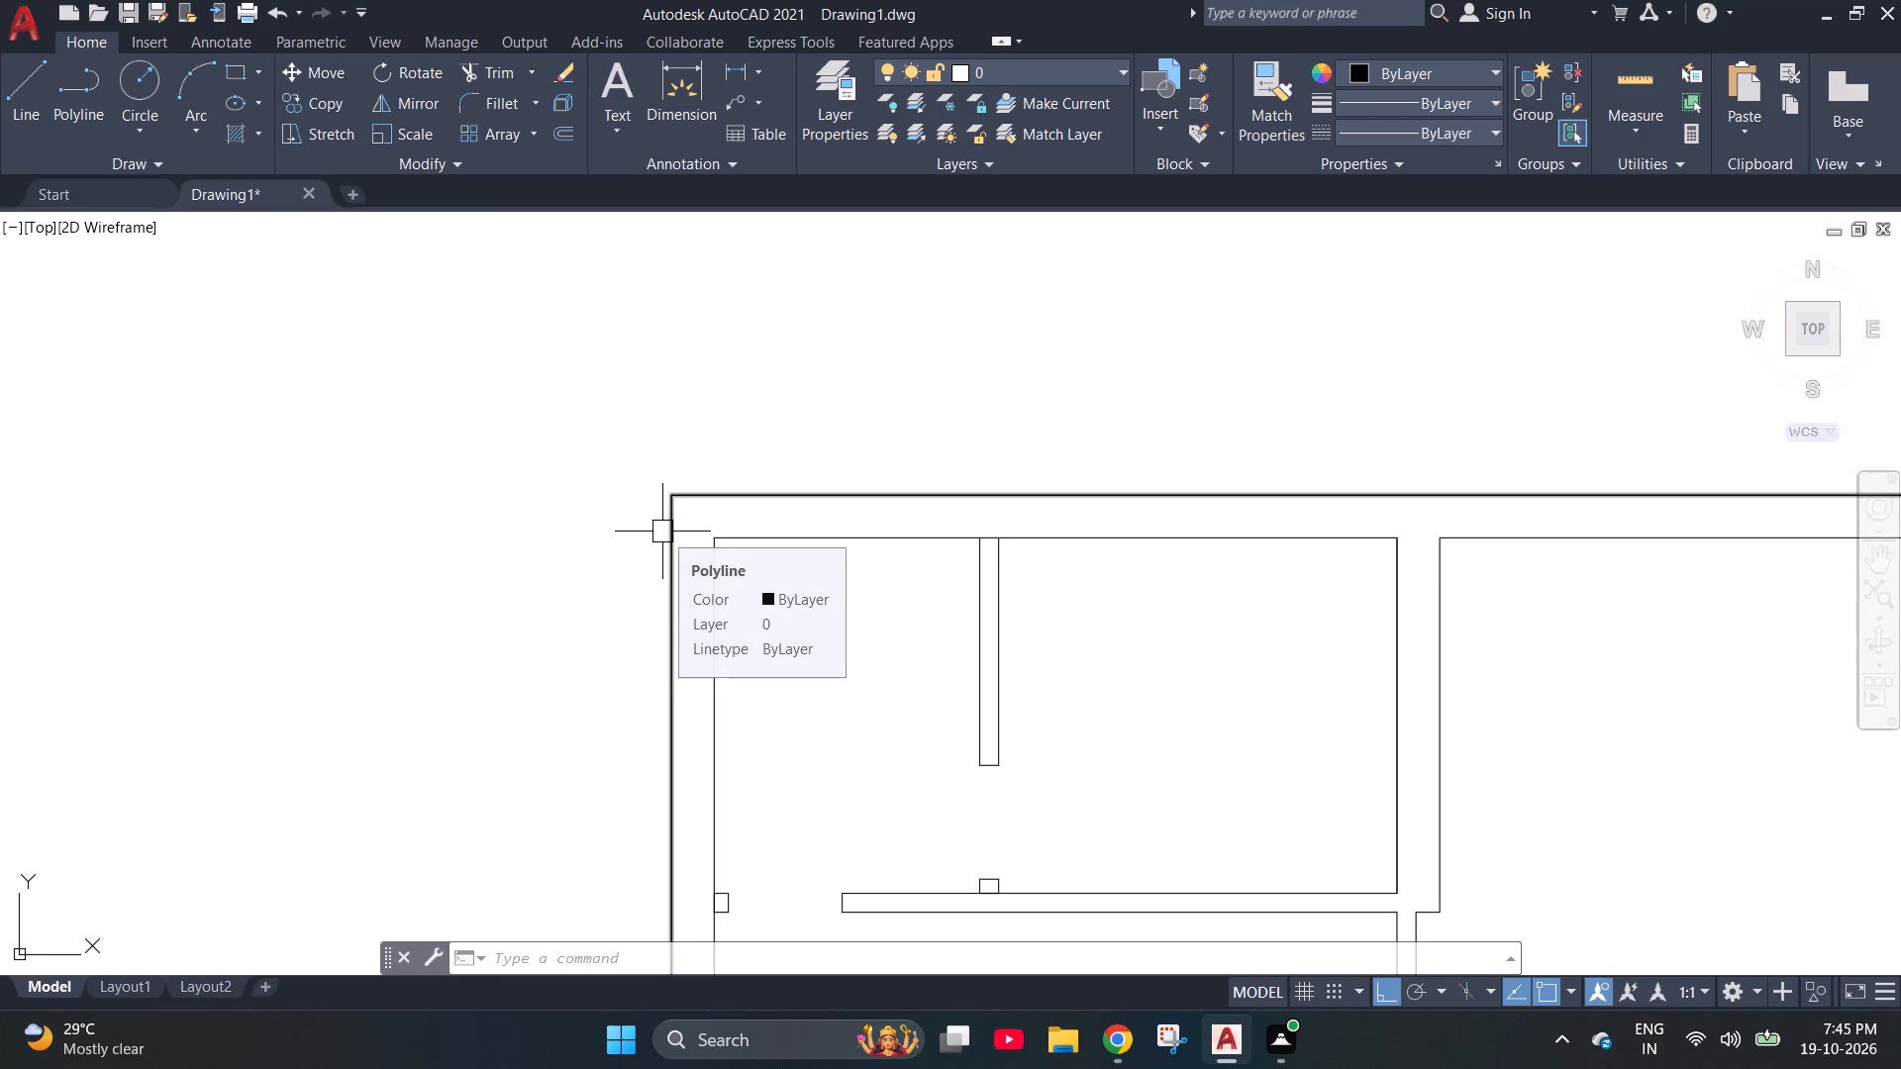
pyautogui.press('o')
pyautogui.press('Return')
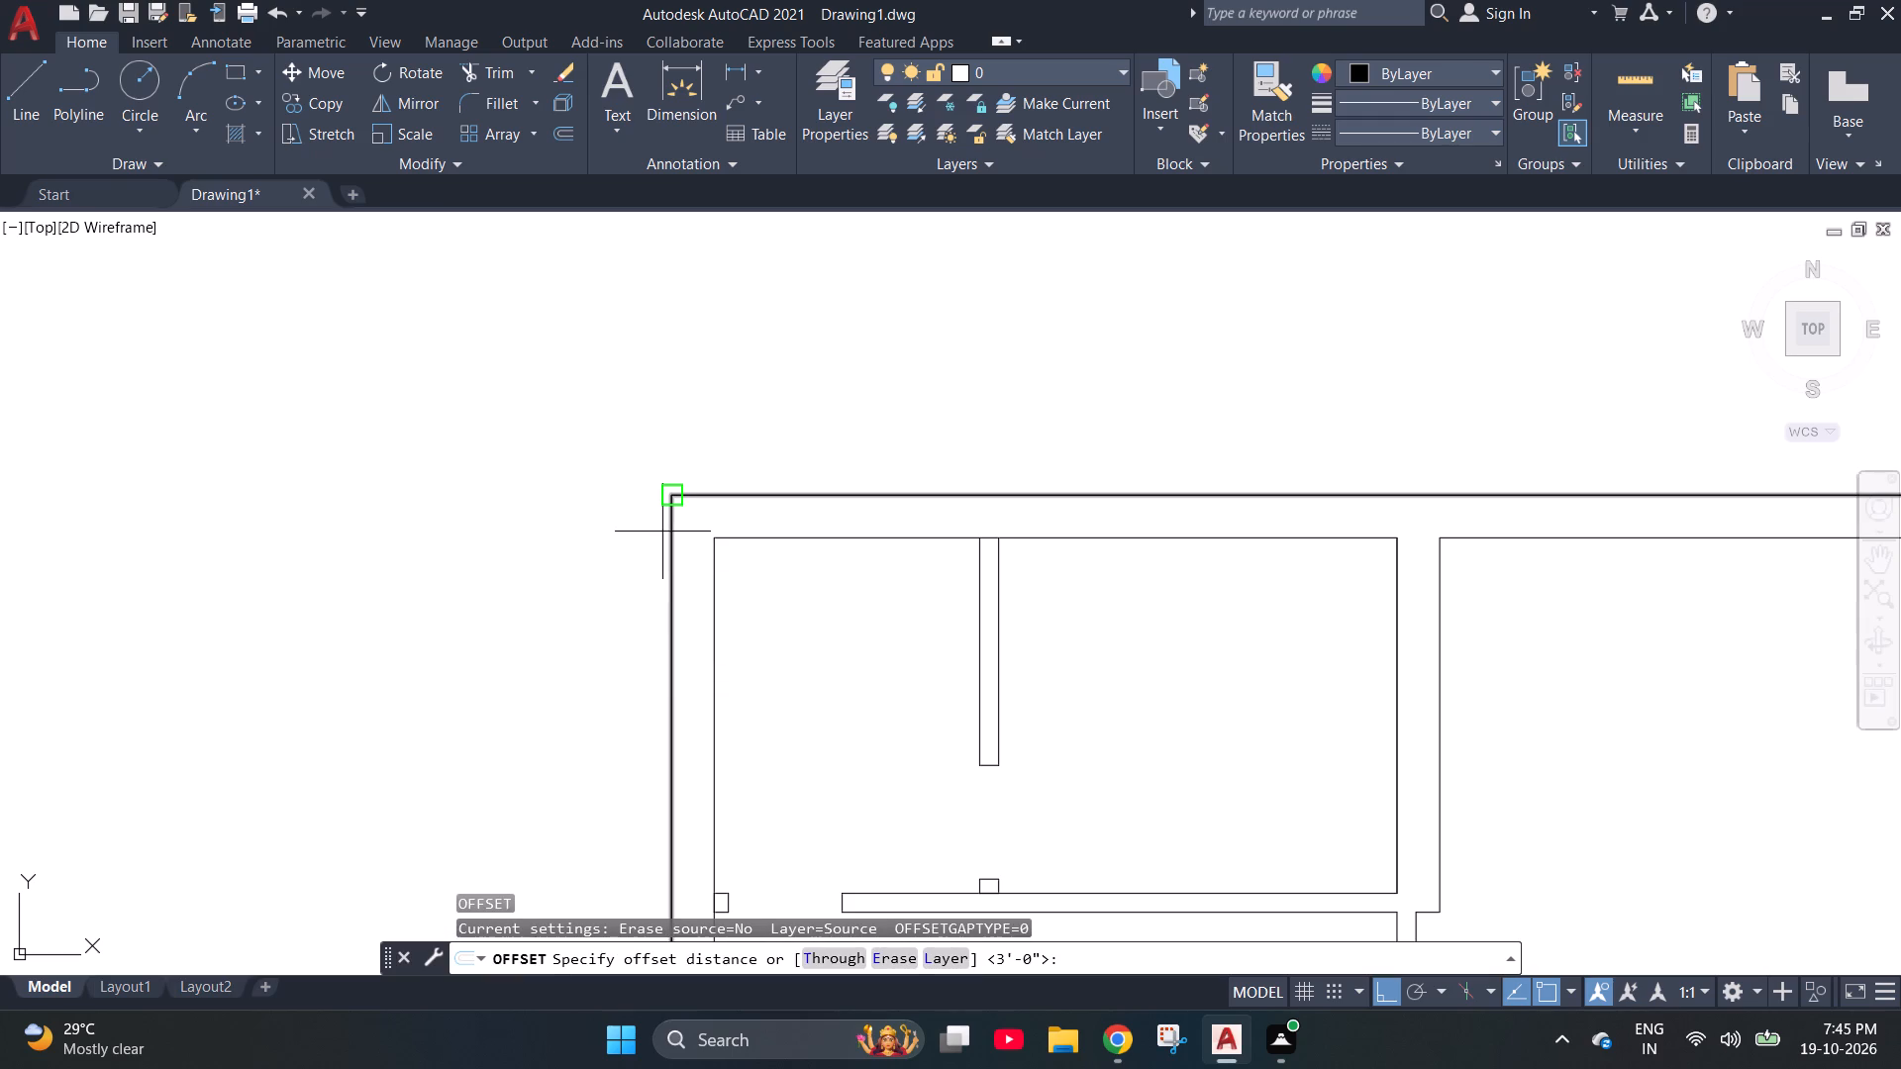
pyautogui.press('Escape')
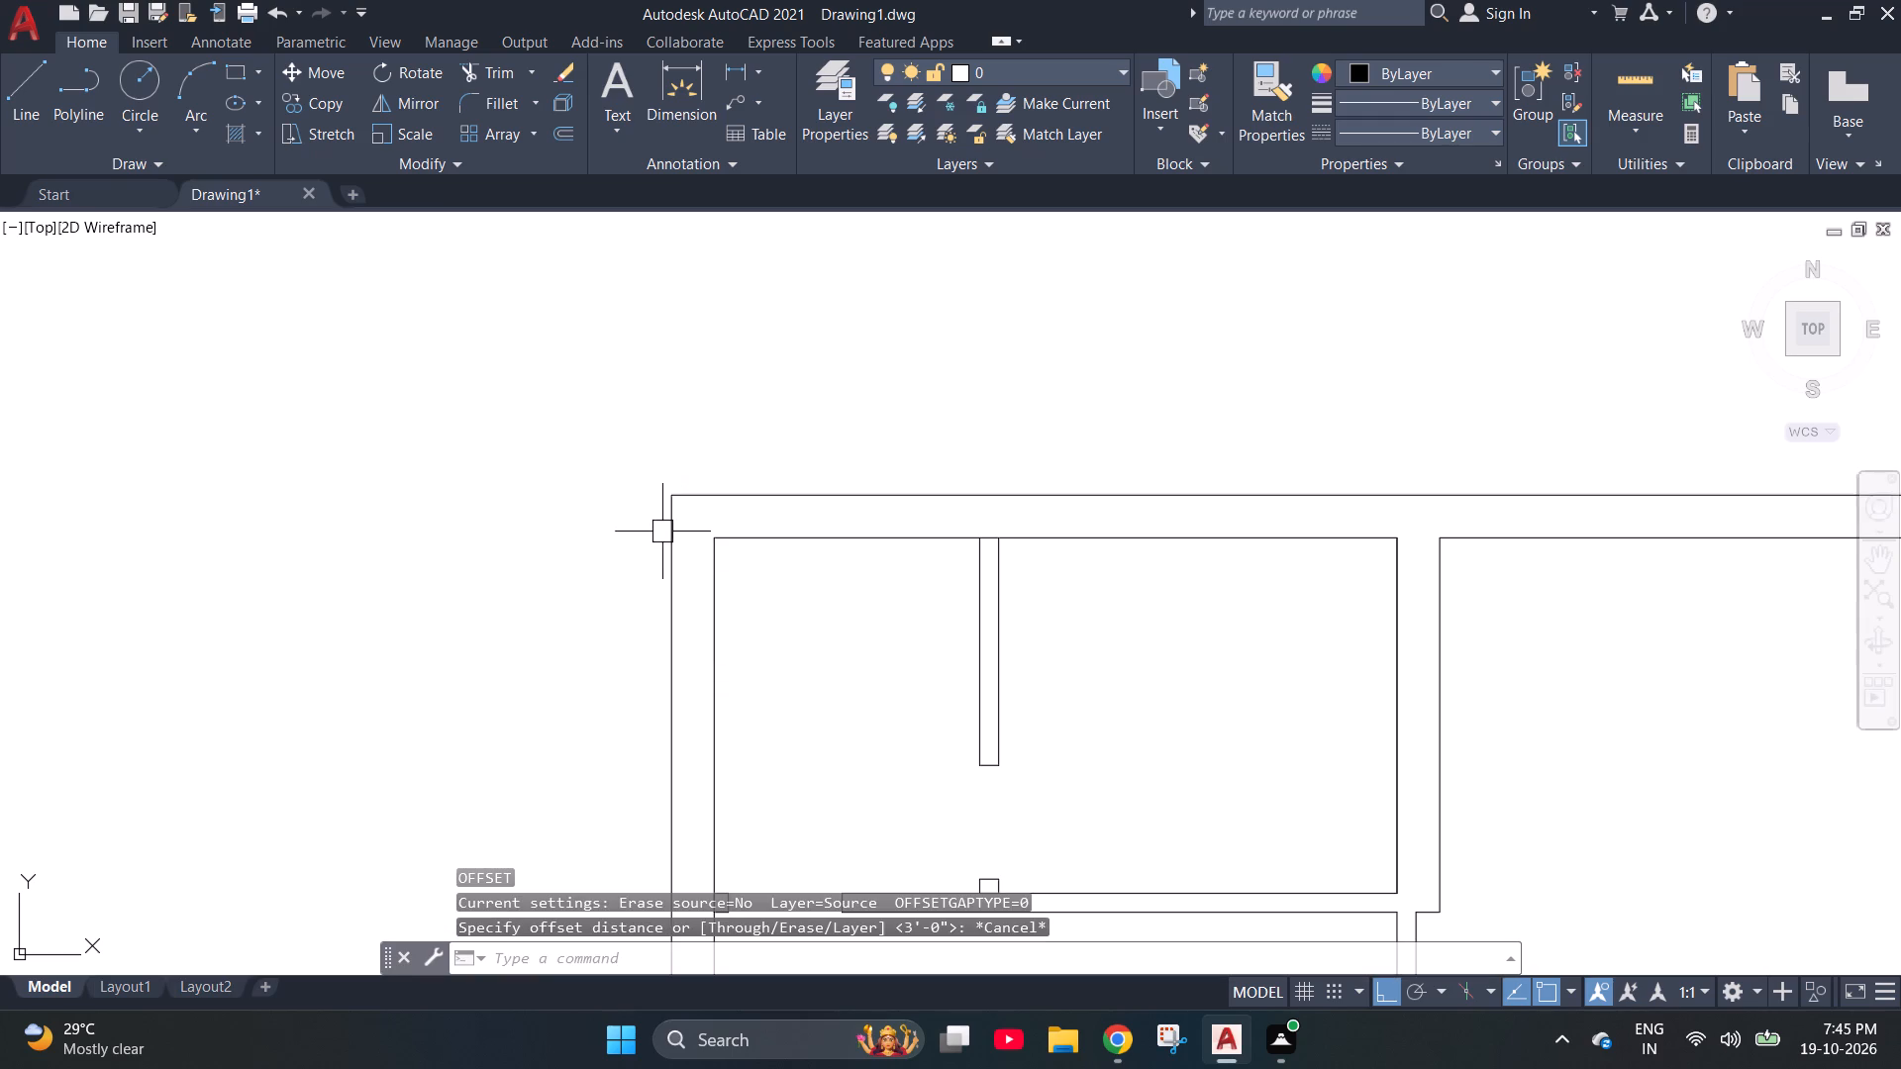
# Draw a line from the building's upper-left outer corner 9" down, continuing 1'6" to the right along the top wall's inner face.
pyautogui.press('l')
pyautogui.press('Return')
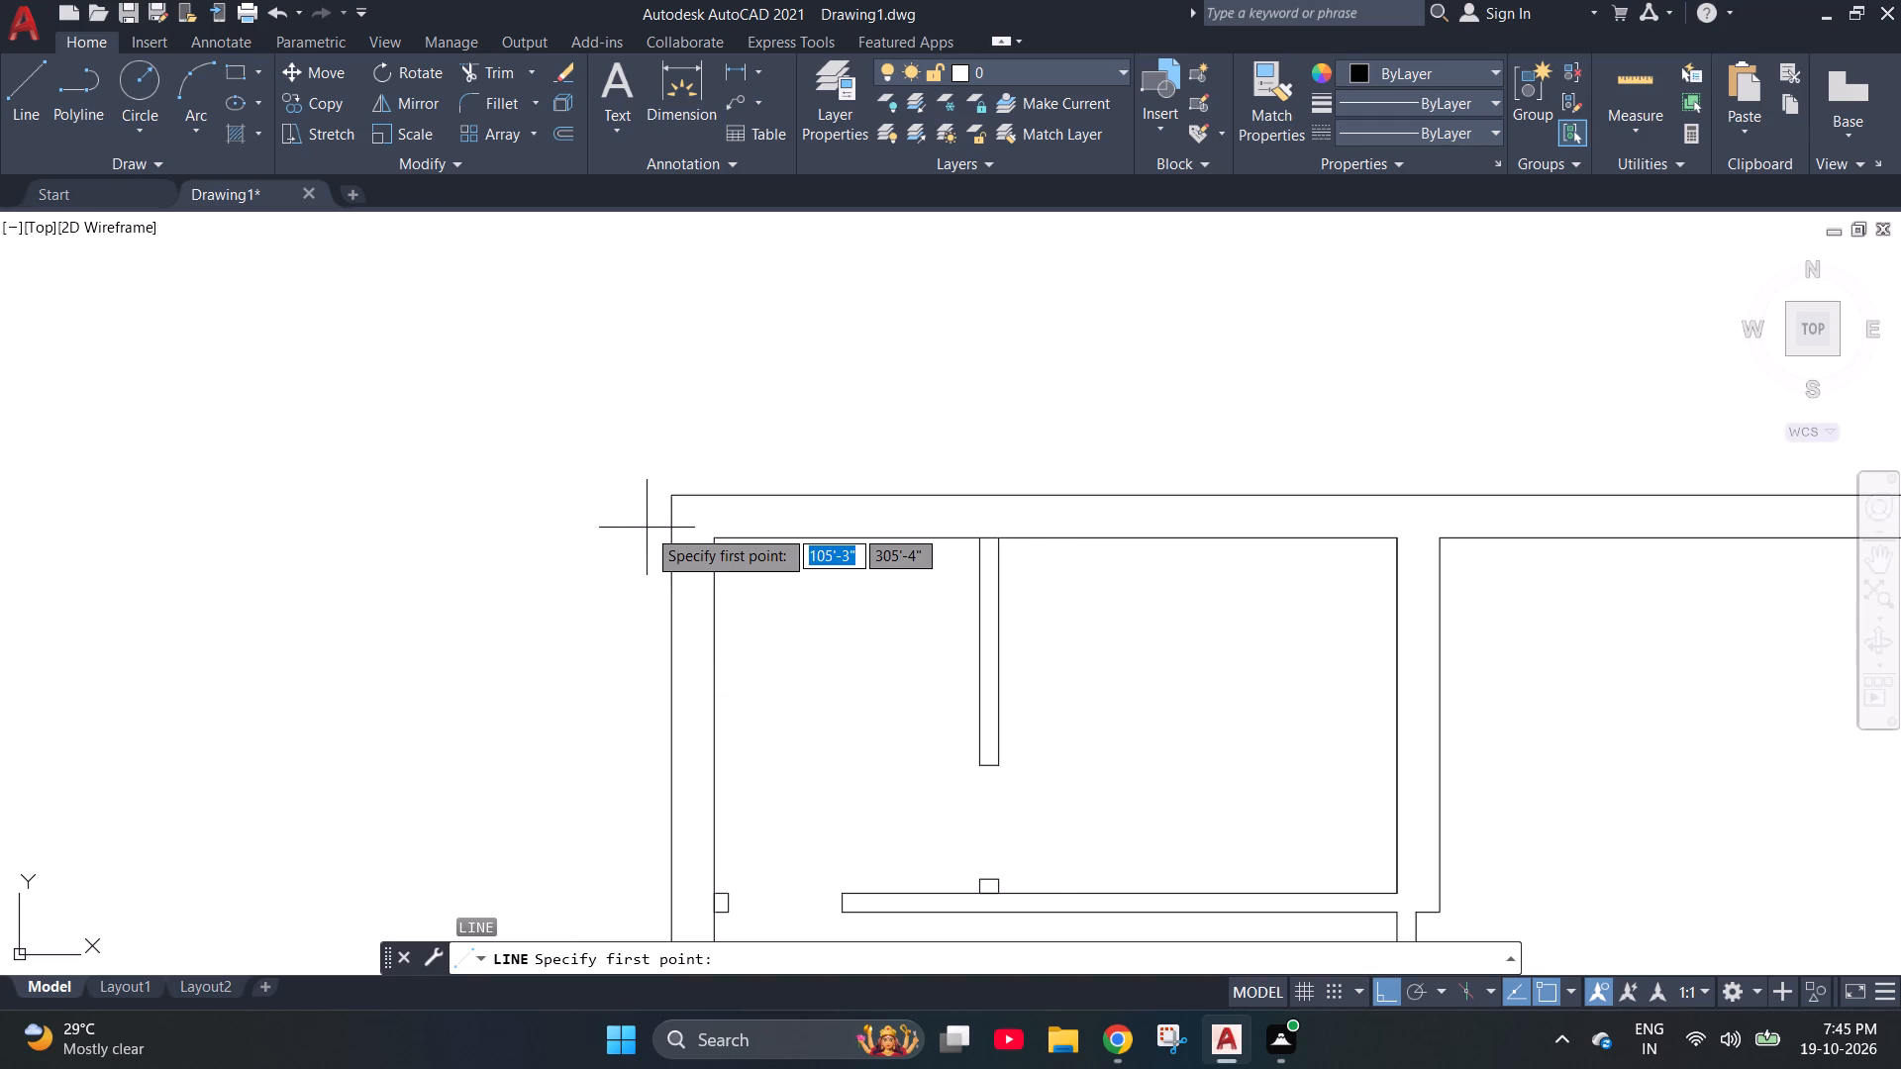
pyautogui.click(665, 504)
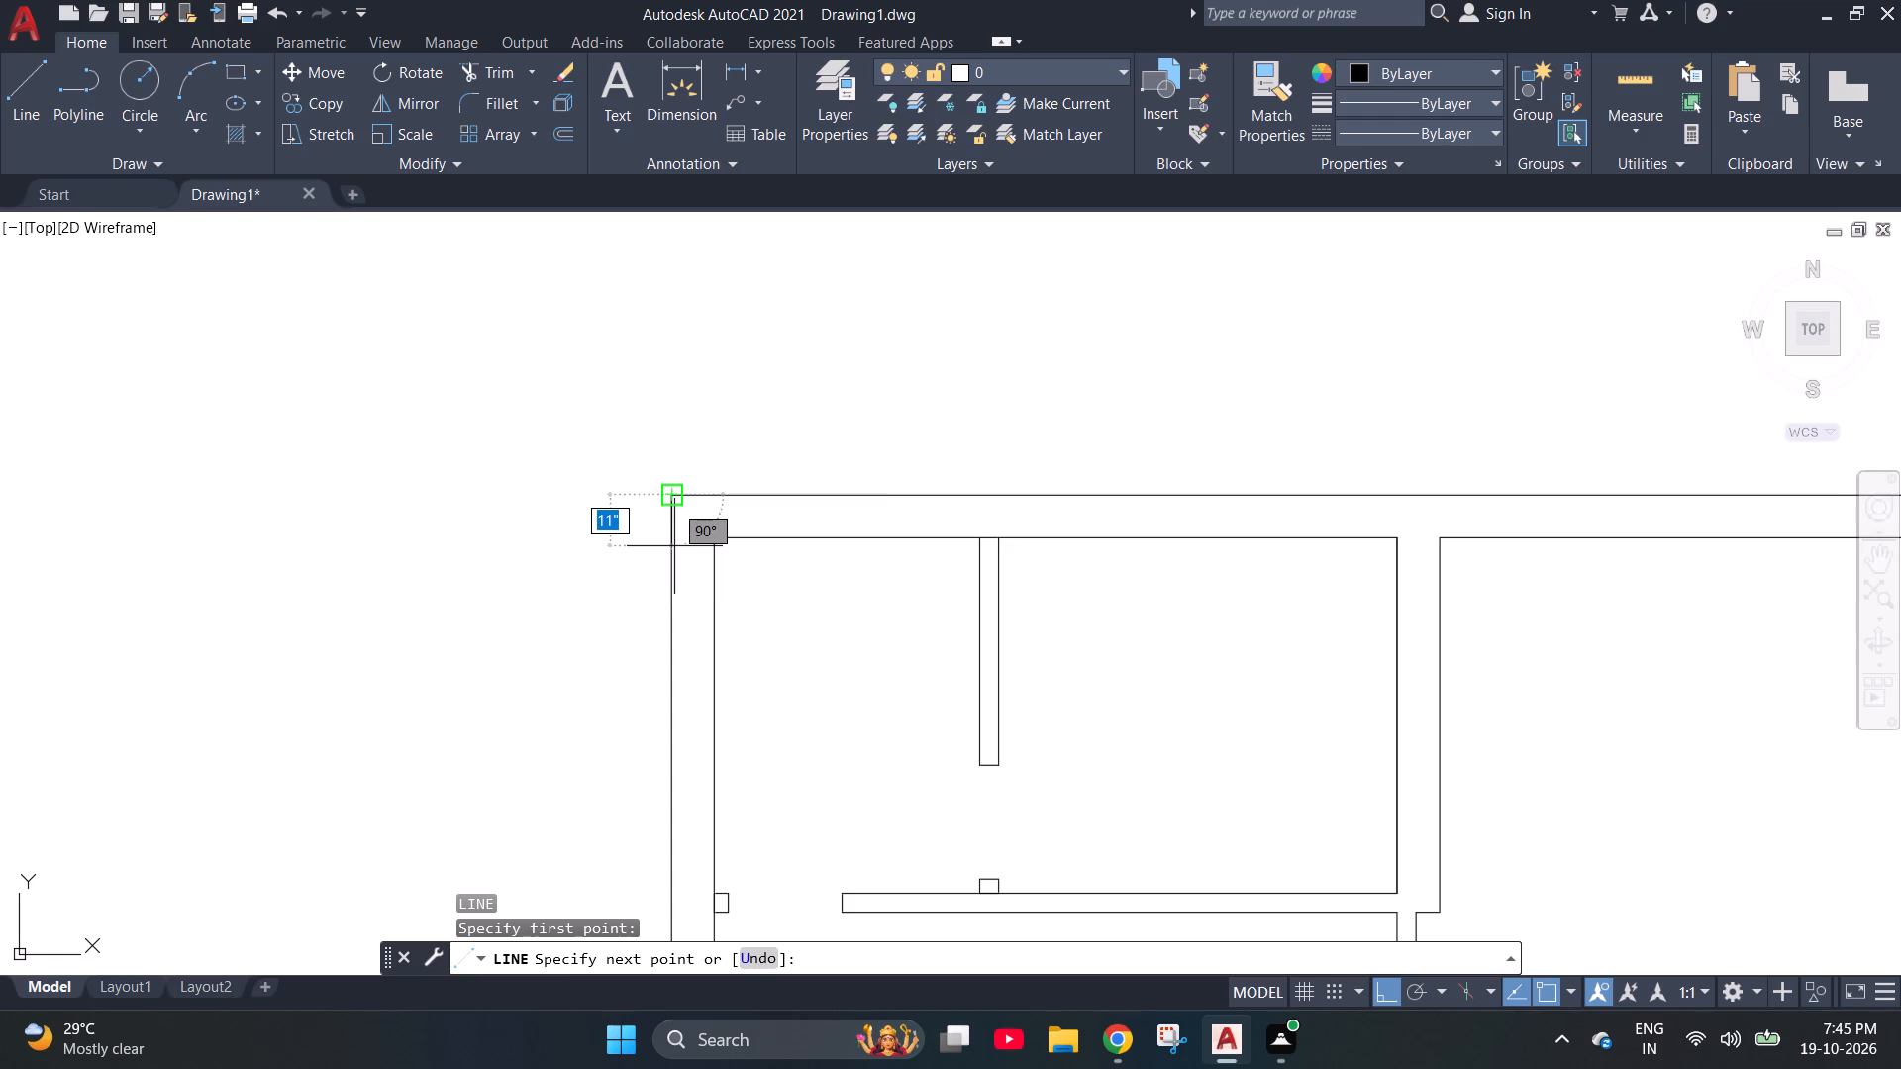
pyautogui.write('9"')
pyautogui.press('Return')
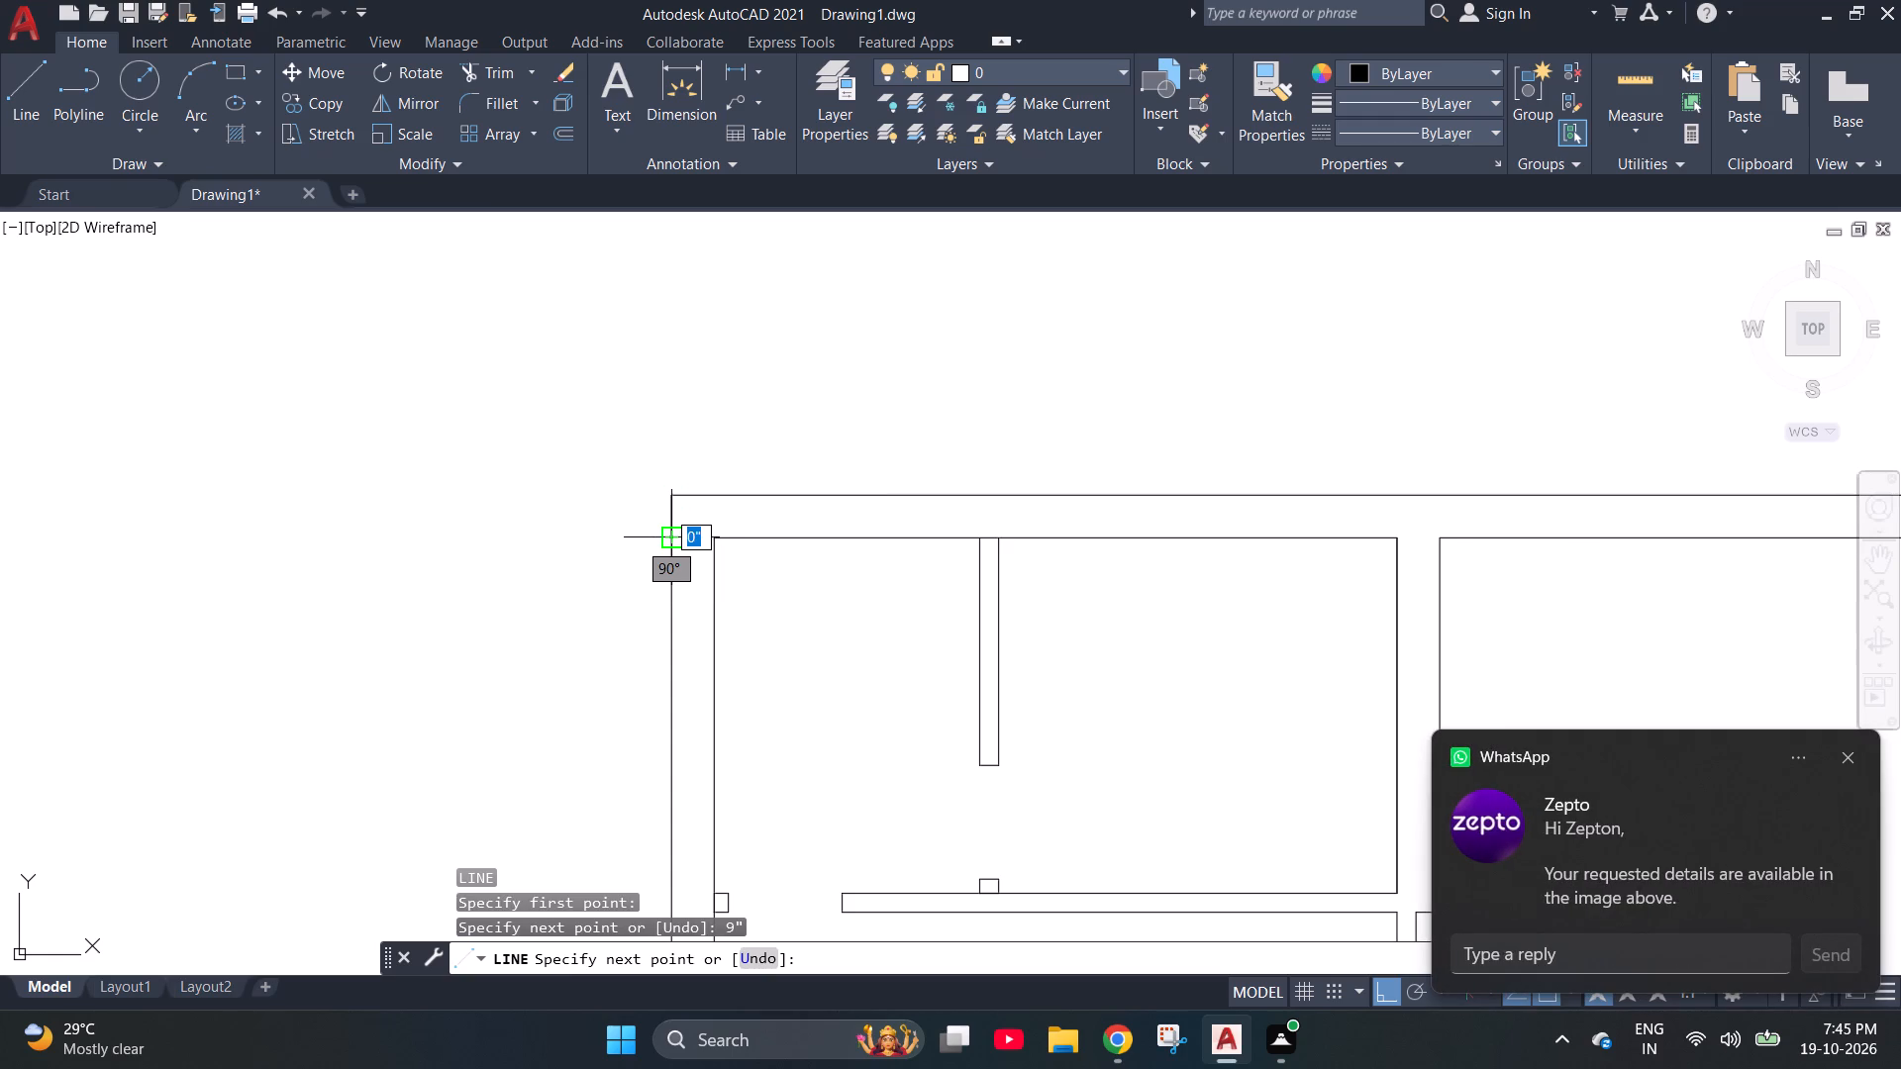
pyautogui.scroll(3, 650, 533)
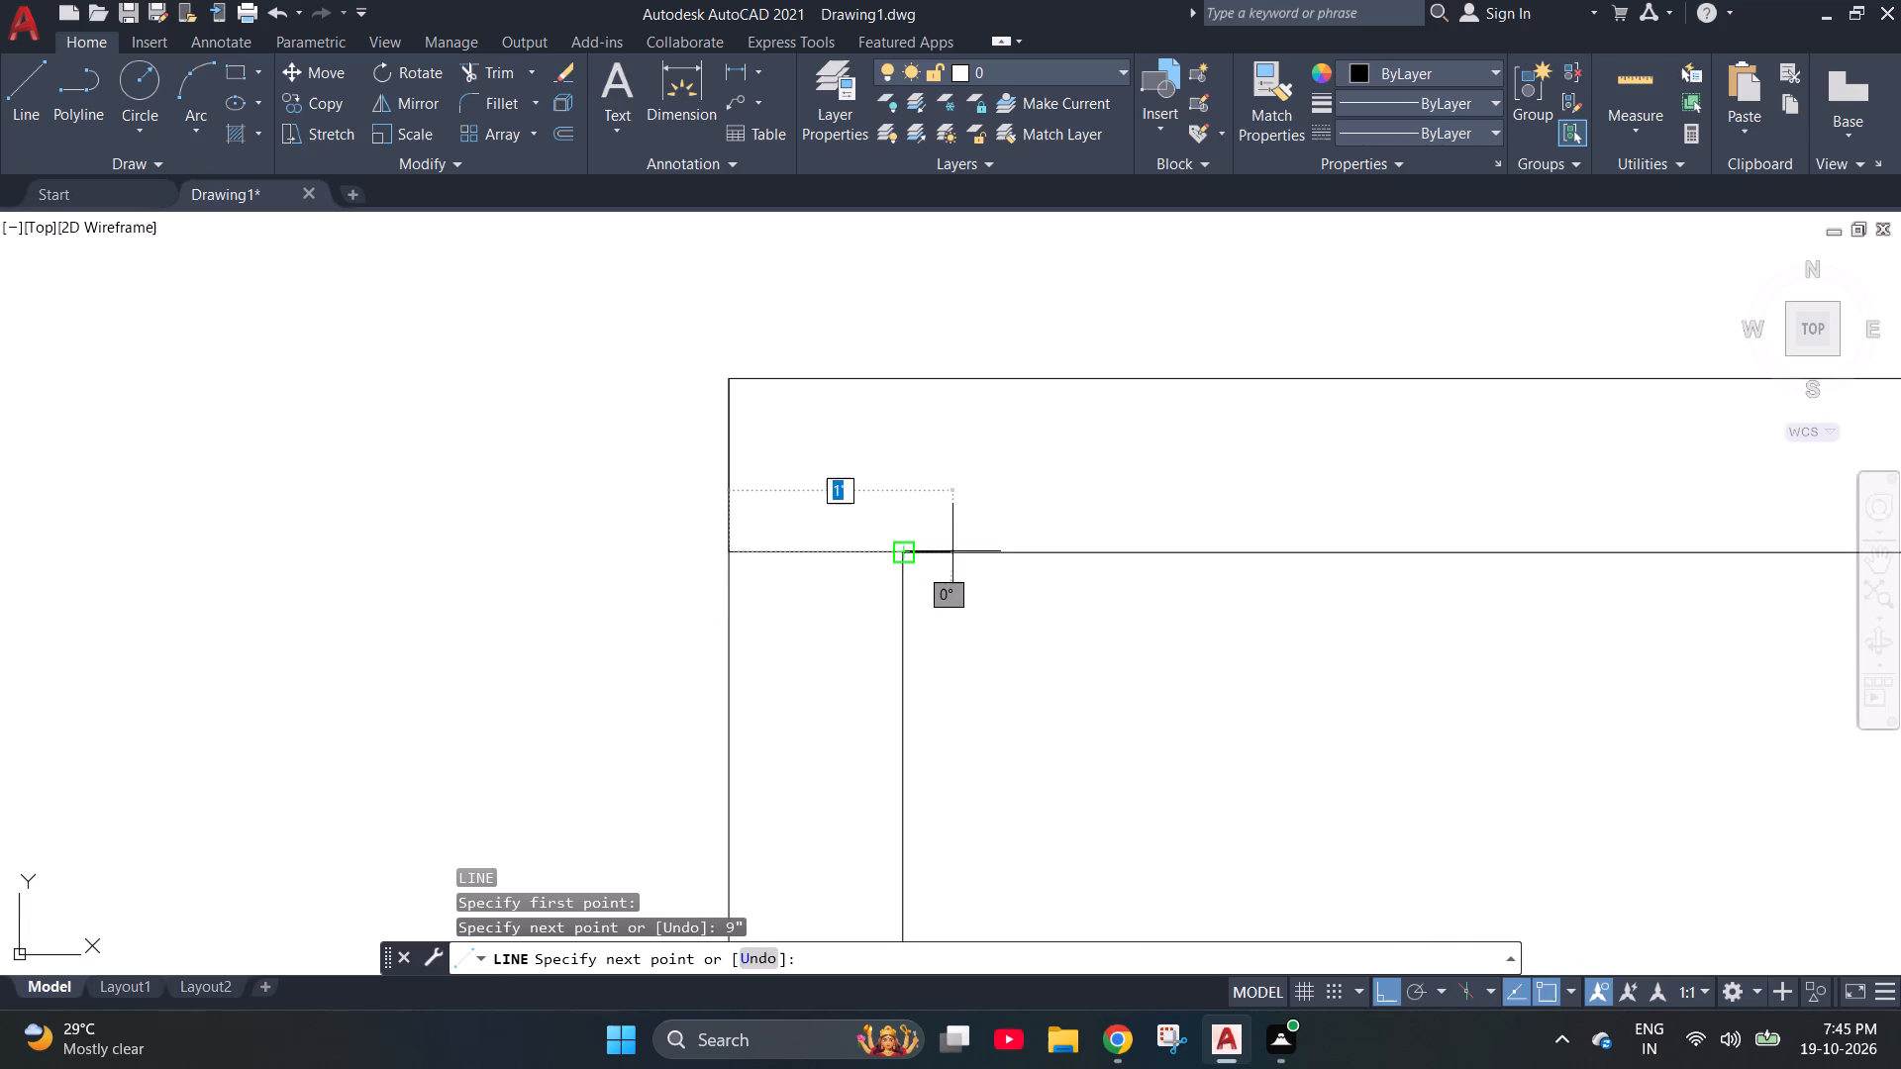
pyautogui.write('1\'6"')
pyautogui.press('Return')
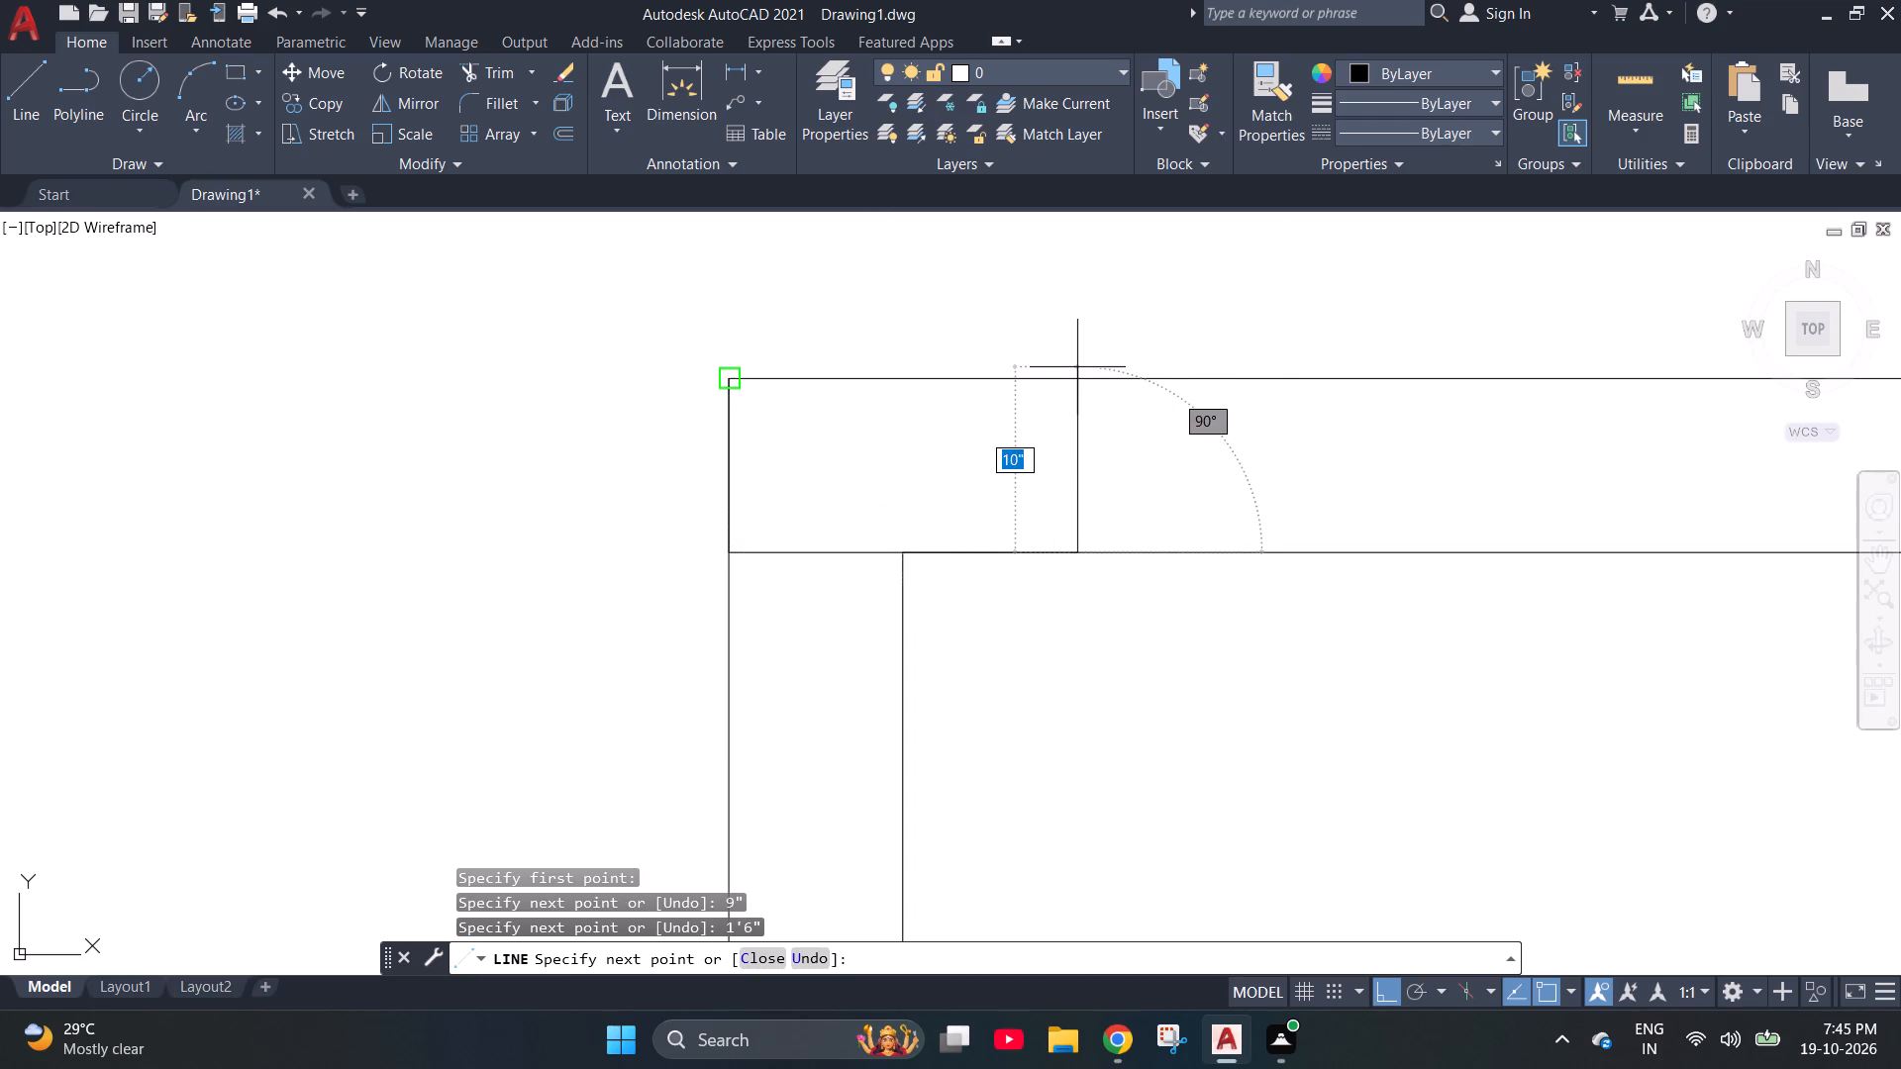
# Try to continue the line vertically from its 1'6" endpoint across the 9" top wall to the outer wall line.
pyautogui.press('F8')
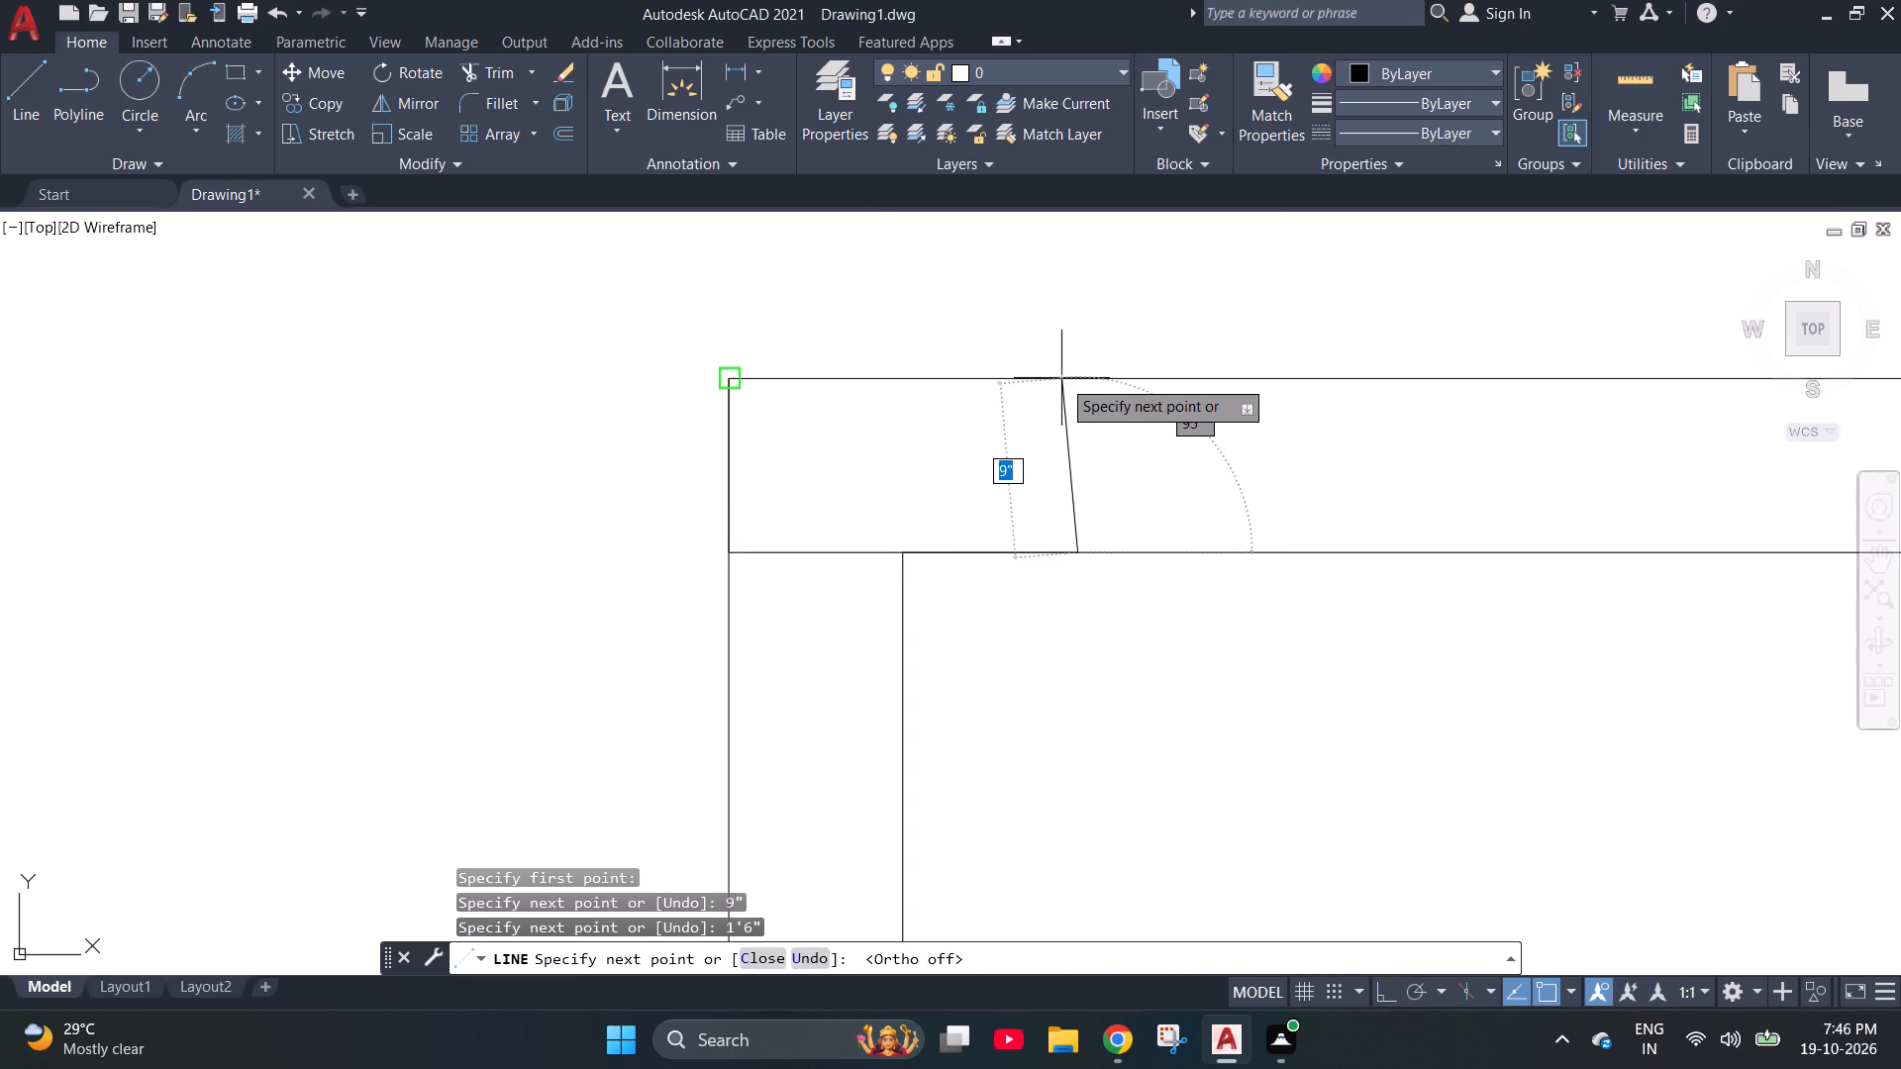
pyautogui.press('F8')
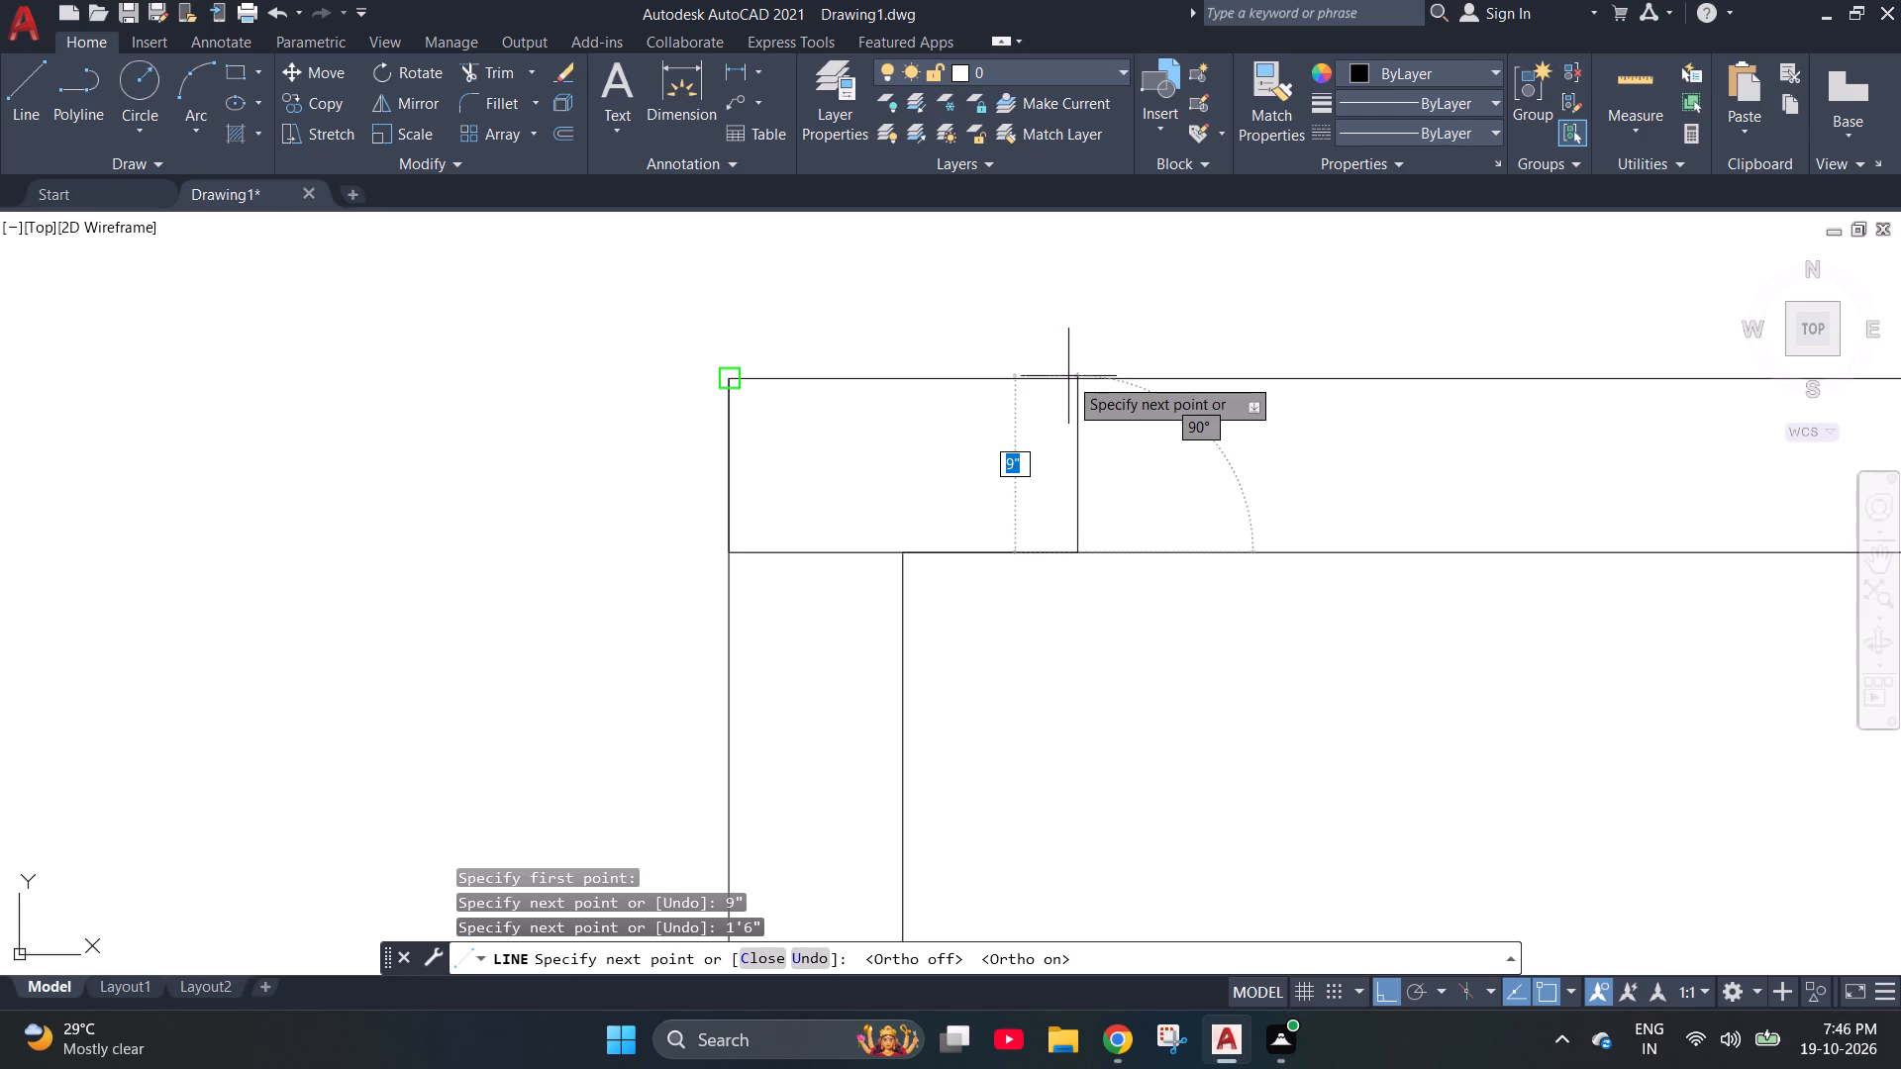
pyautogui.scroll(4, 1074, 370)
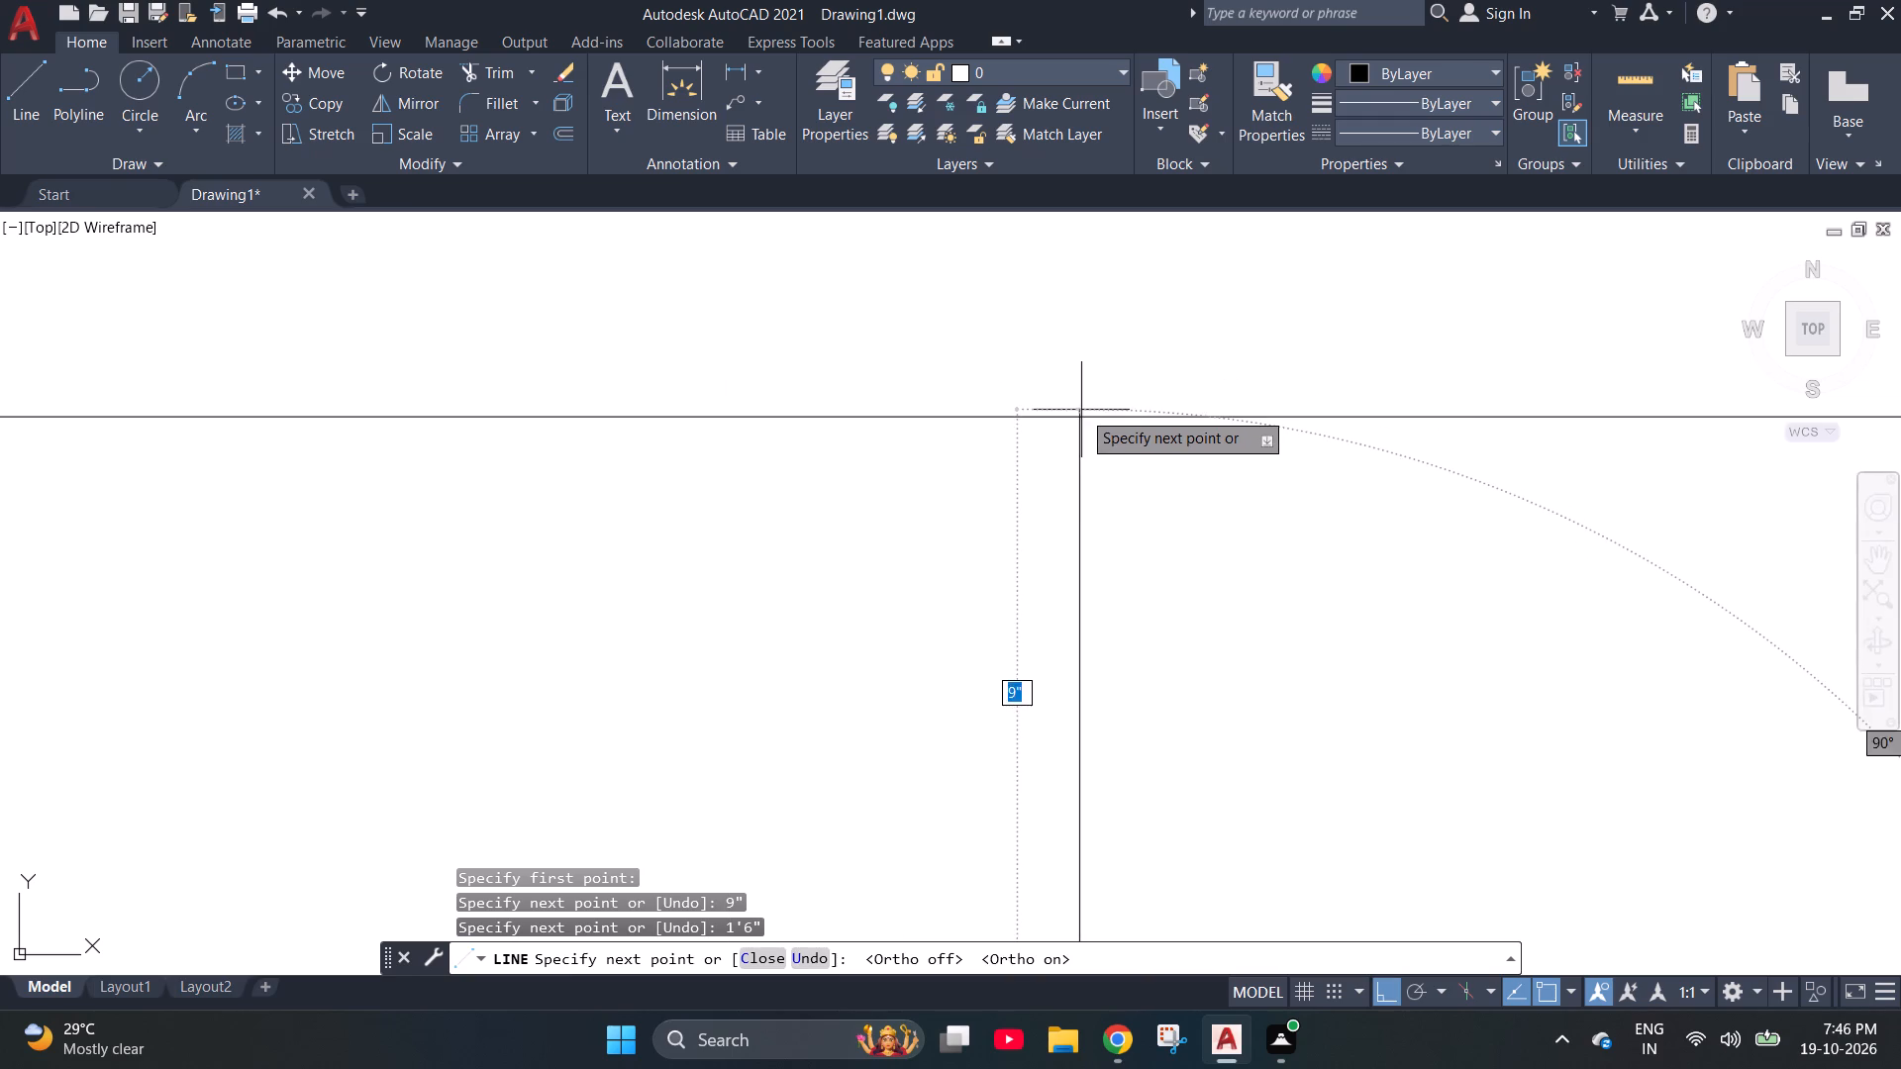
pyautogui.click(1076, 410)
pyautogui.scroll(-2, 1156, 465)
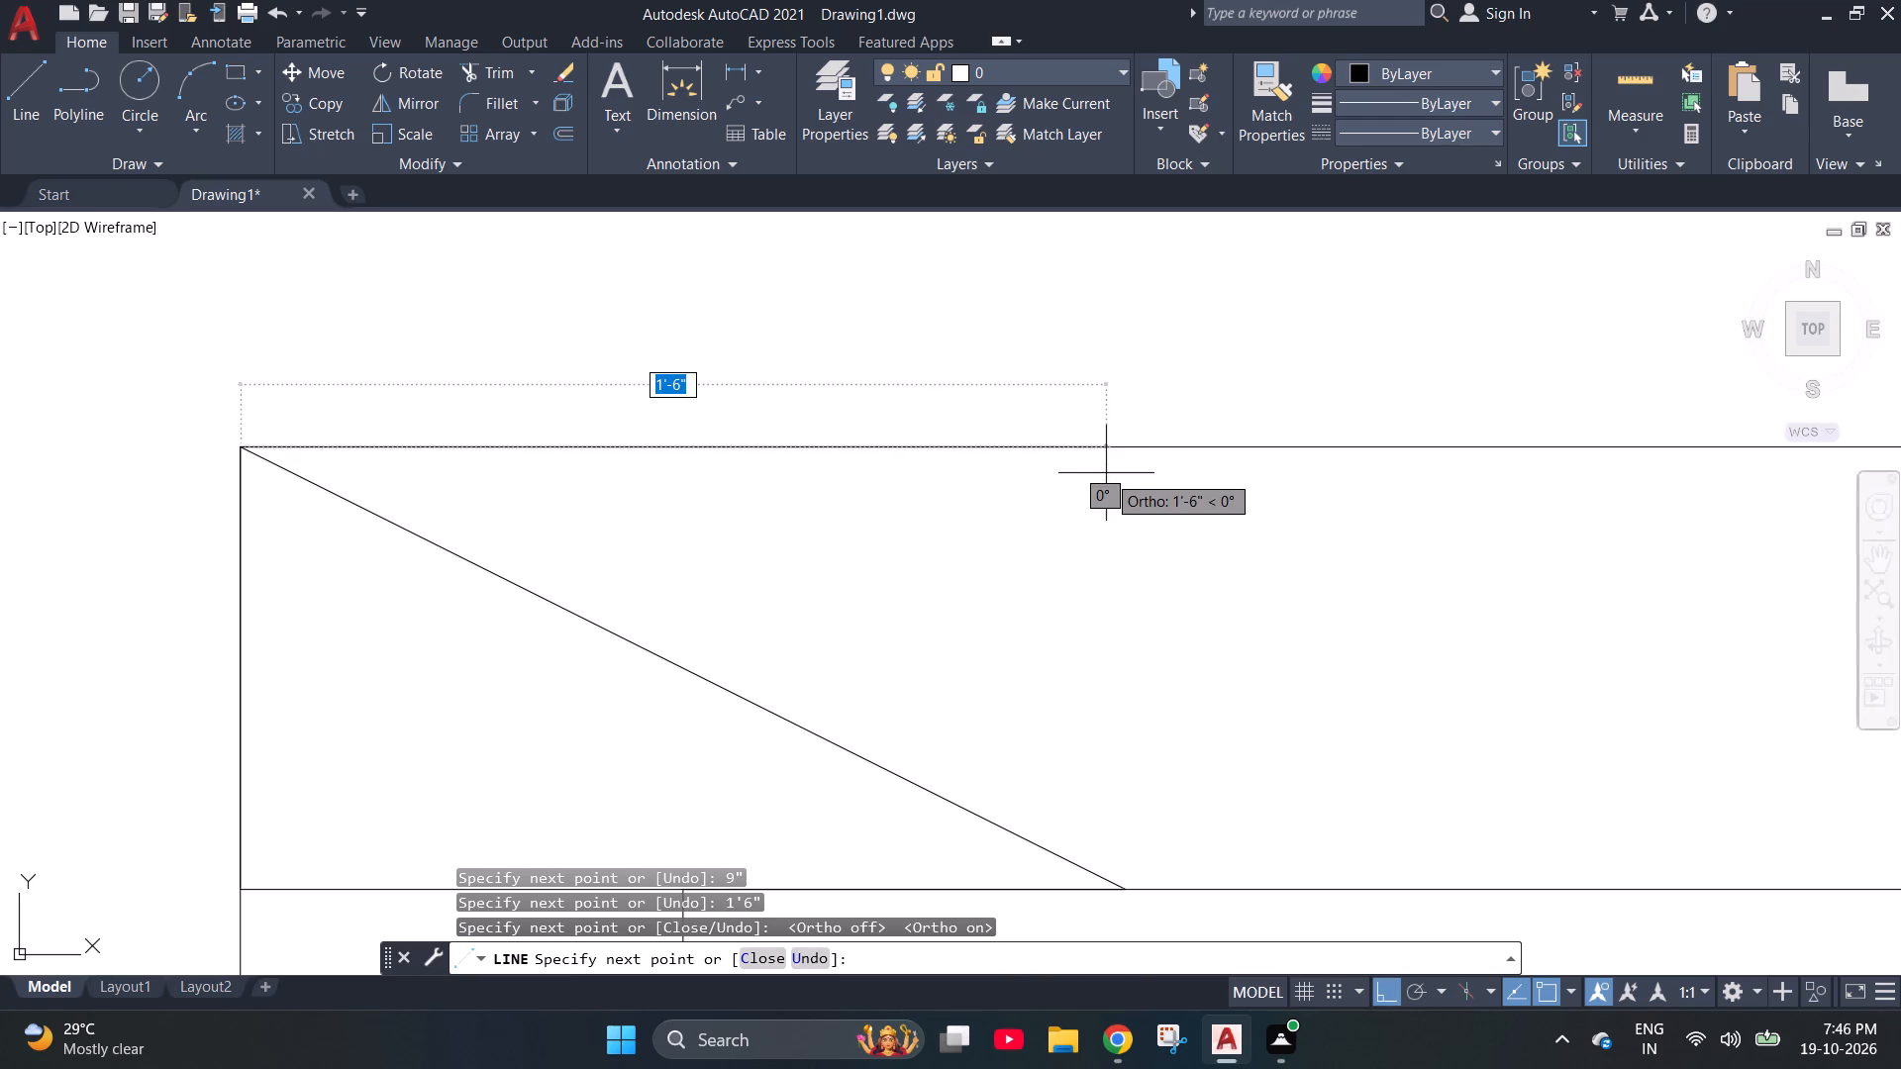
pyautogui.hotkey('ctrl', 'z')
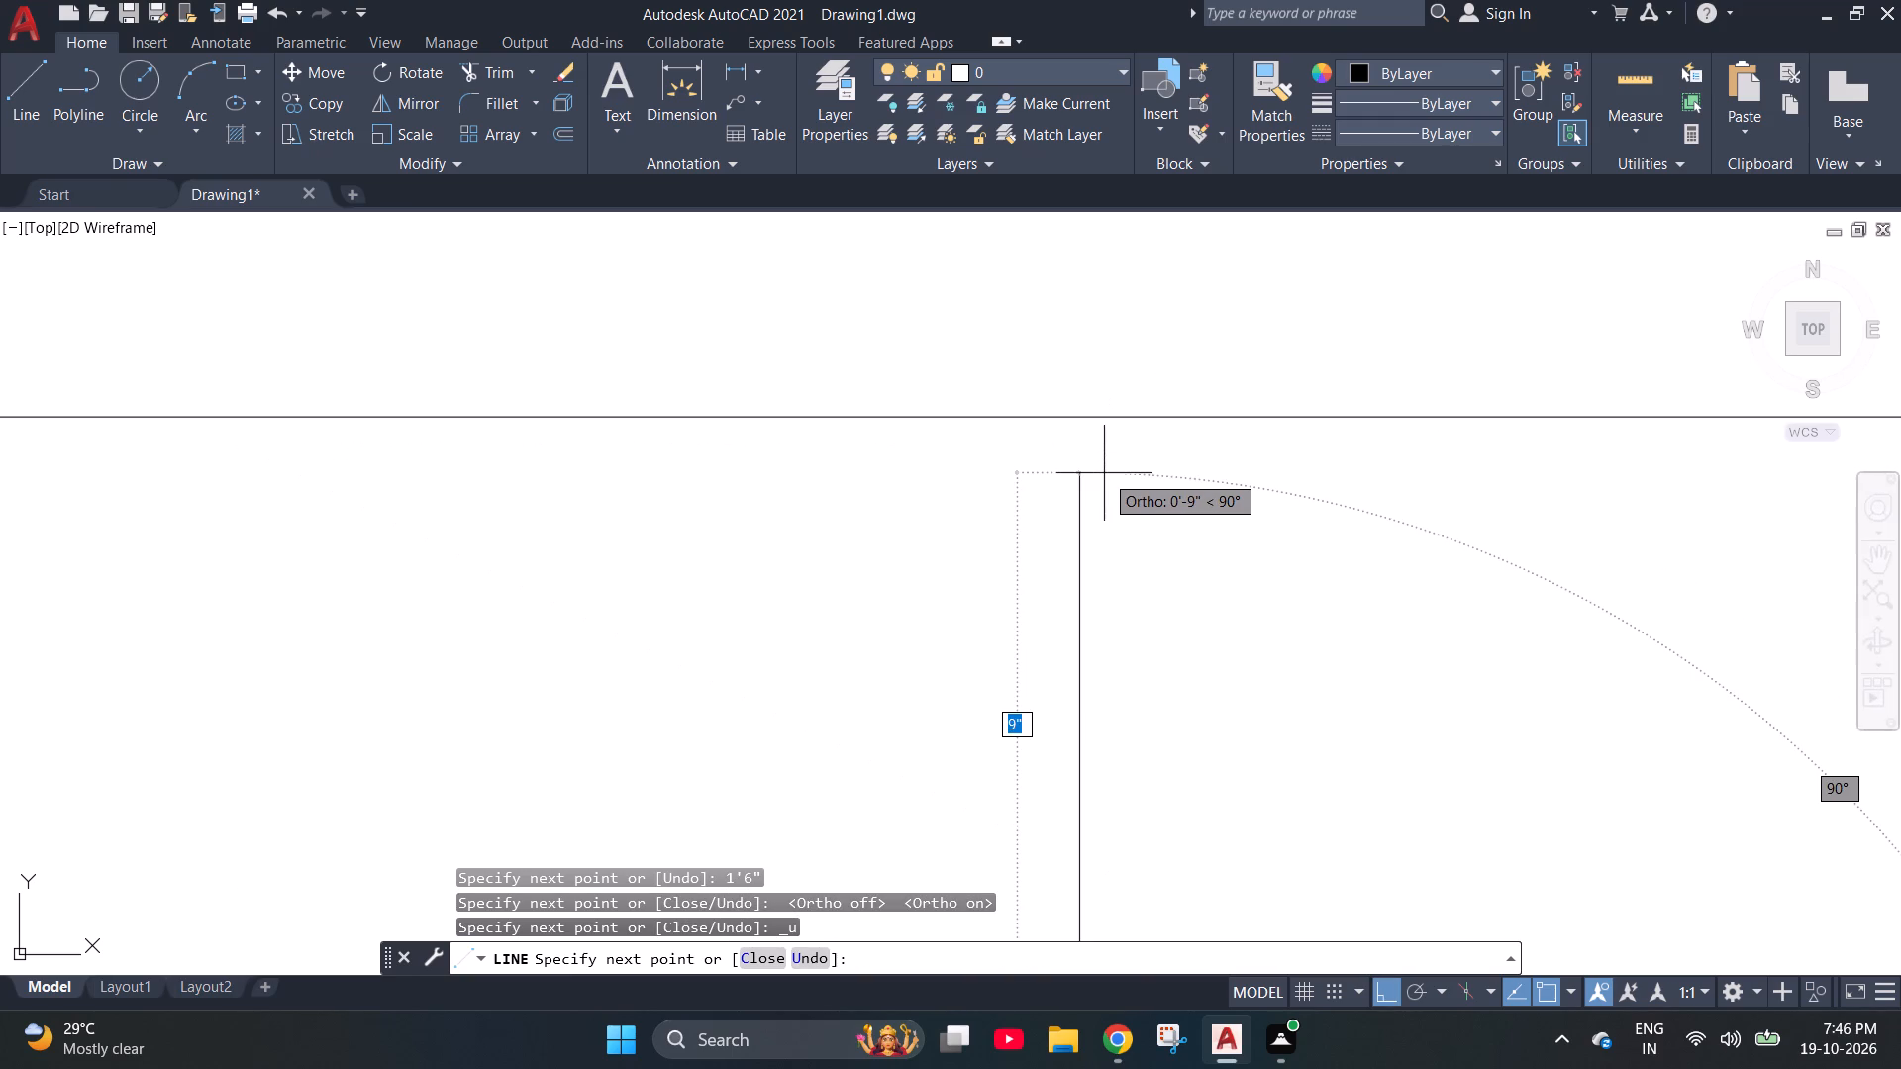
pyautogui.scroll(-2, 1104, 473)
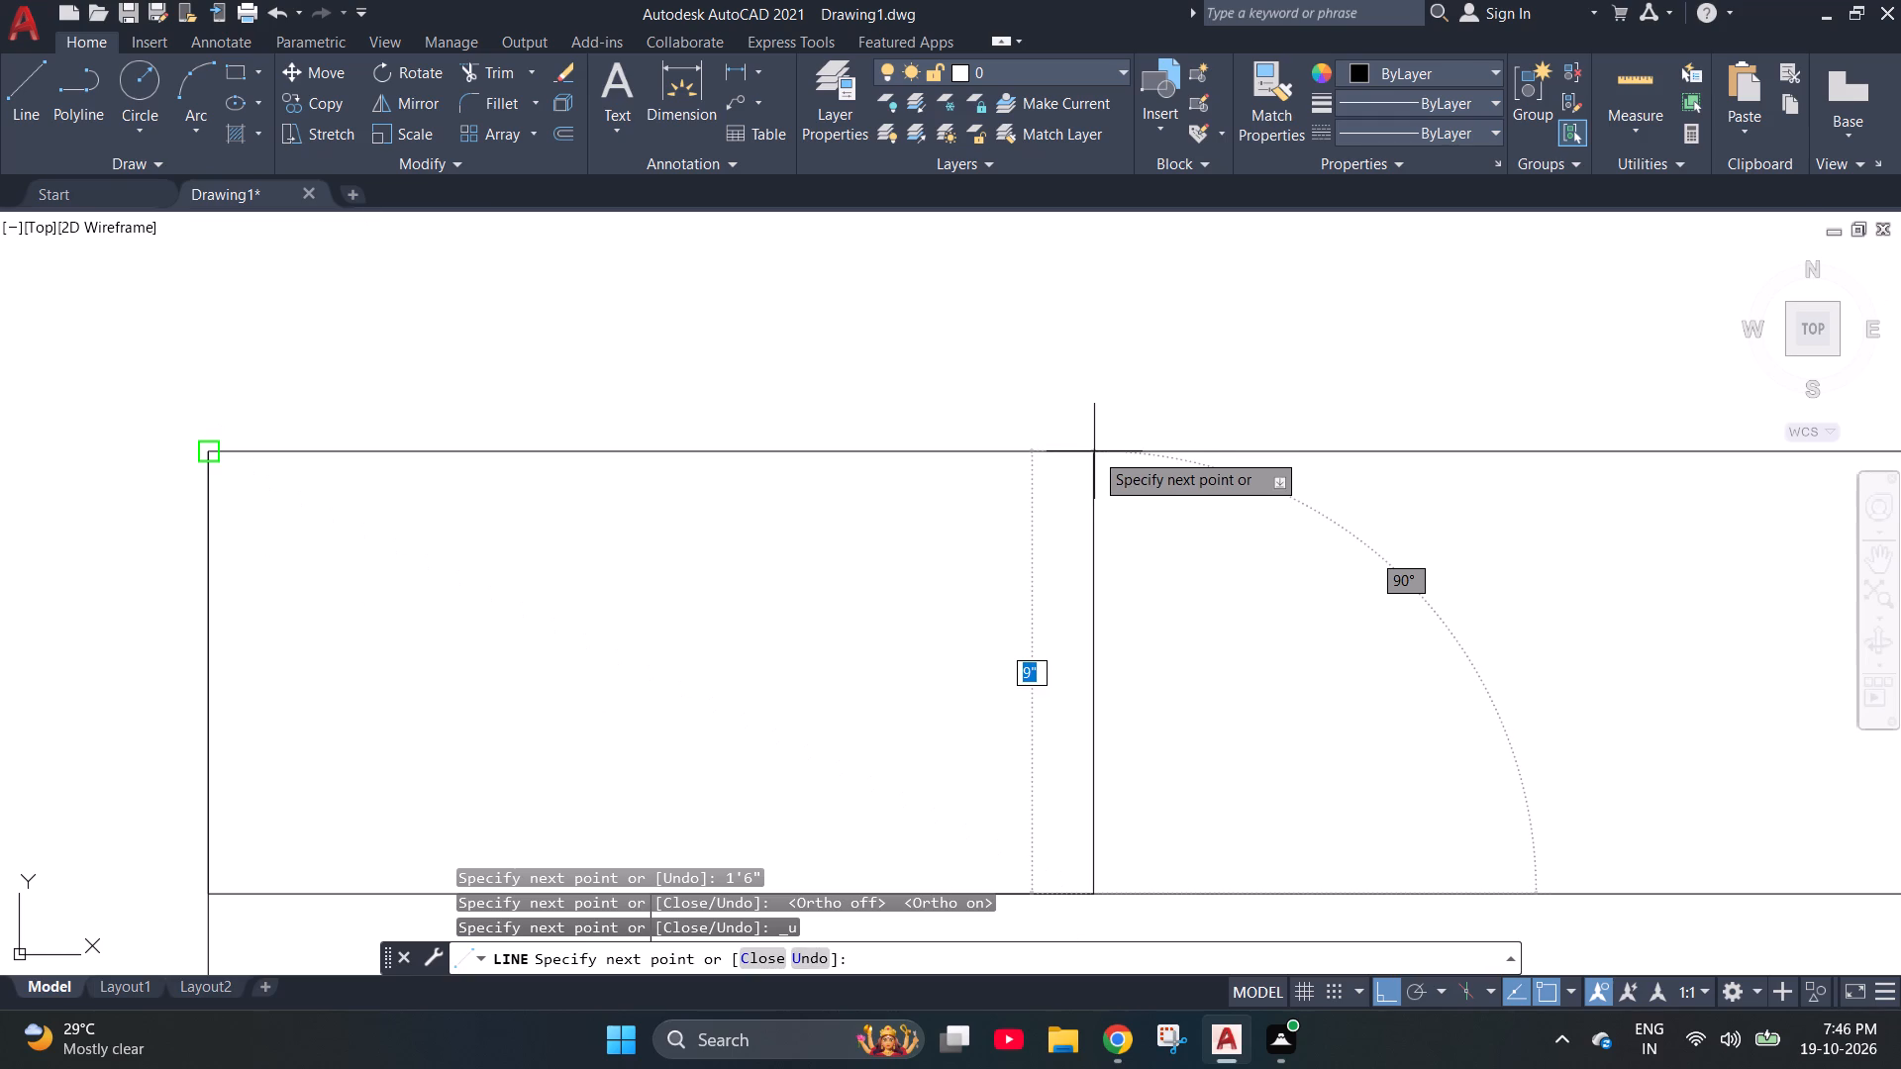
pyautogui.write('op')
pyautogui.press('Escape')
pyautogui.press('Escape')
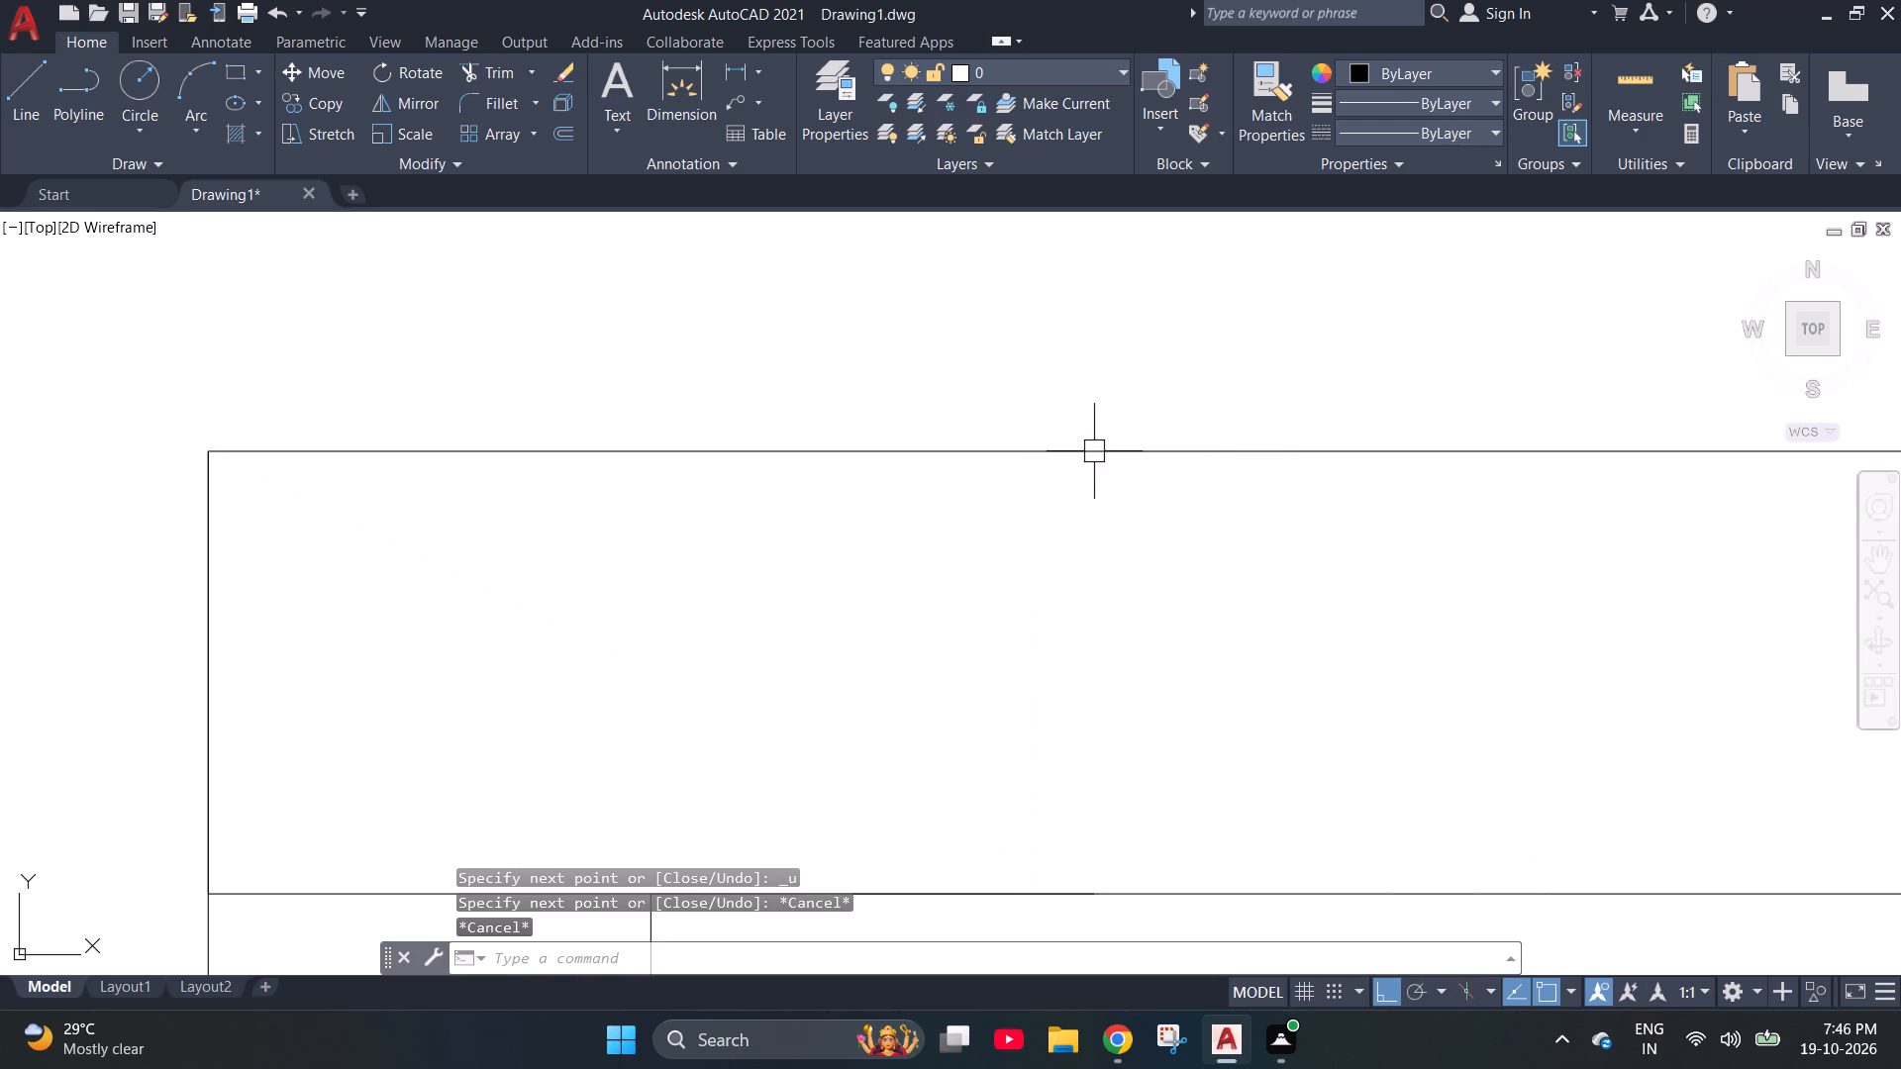
# Look through the Options dialog's settings pages, including Open and Save, 3D Modeling and Selection, and close it without changes.
pyautogui.write('op')
pyautogui.press('Return')
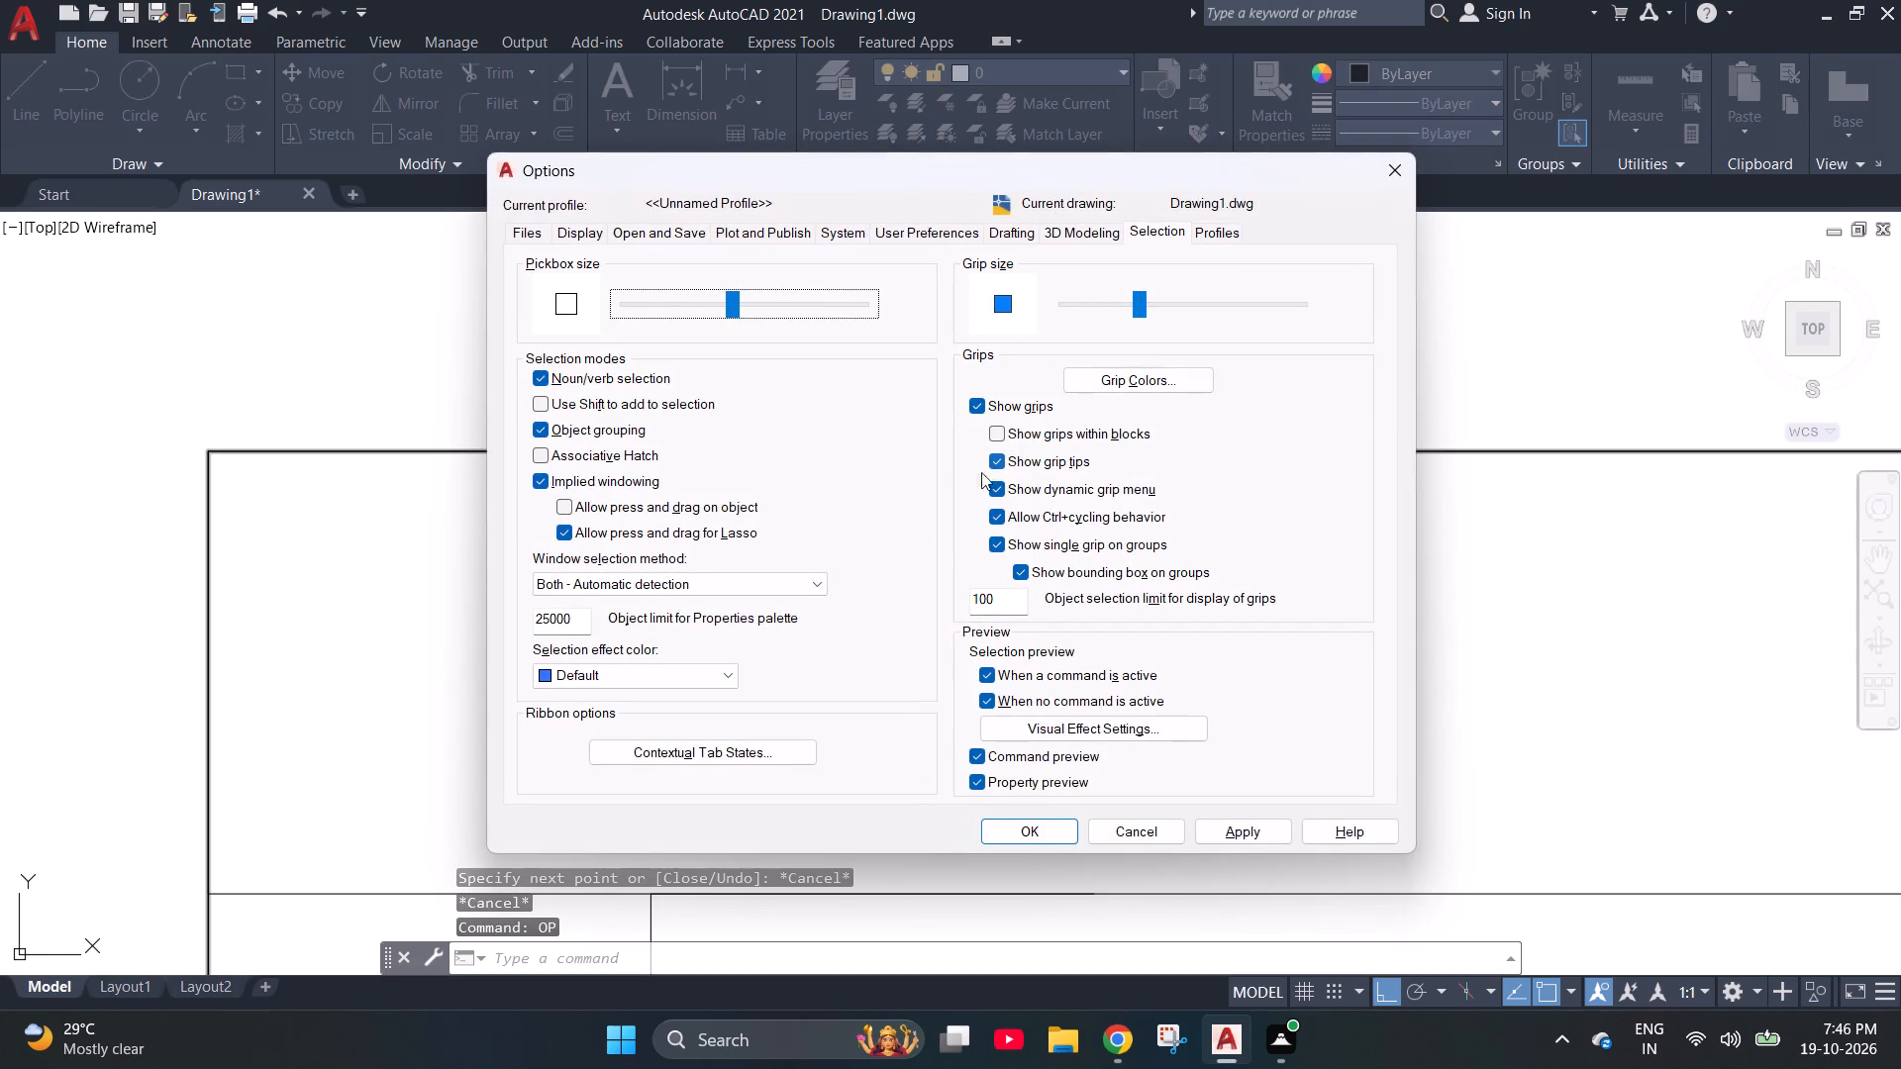
pyautogui.click(597, 238)
pyautogui.click(635, 226)
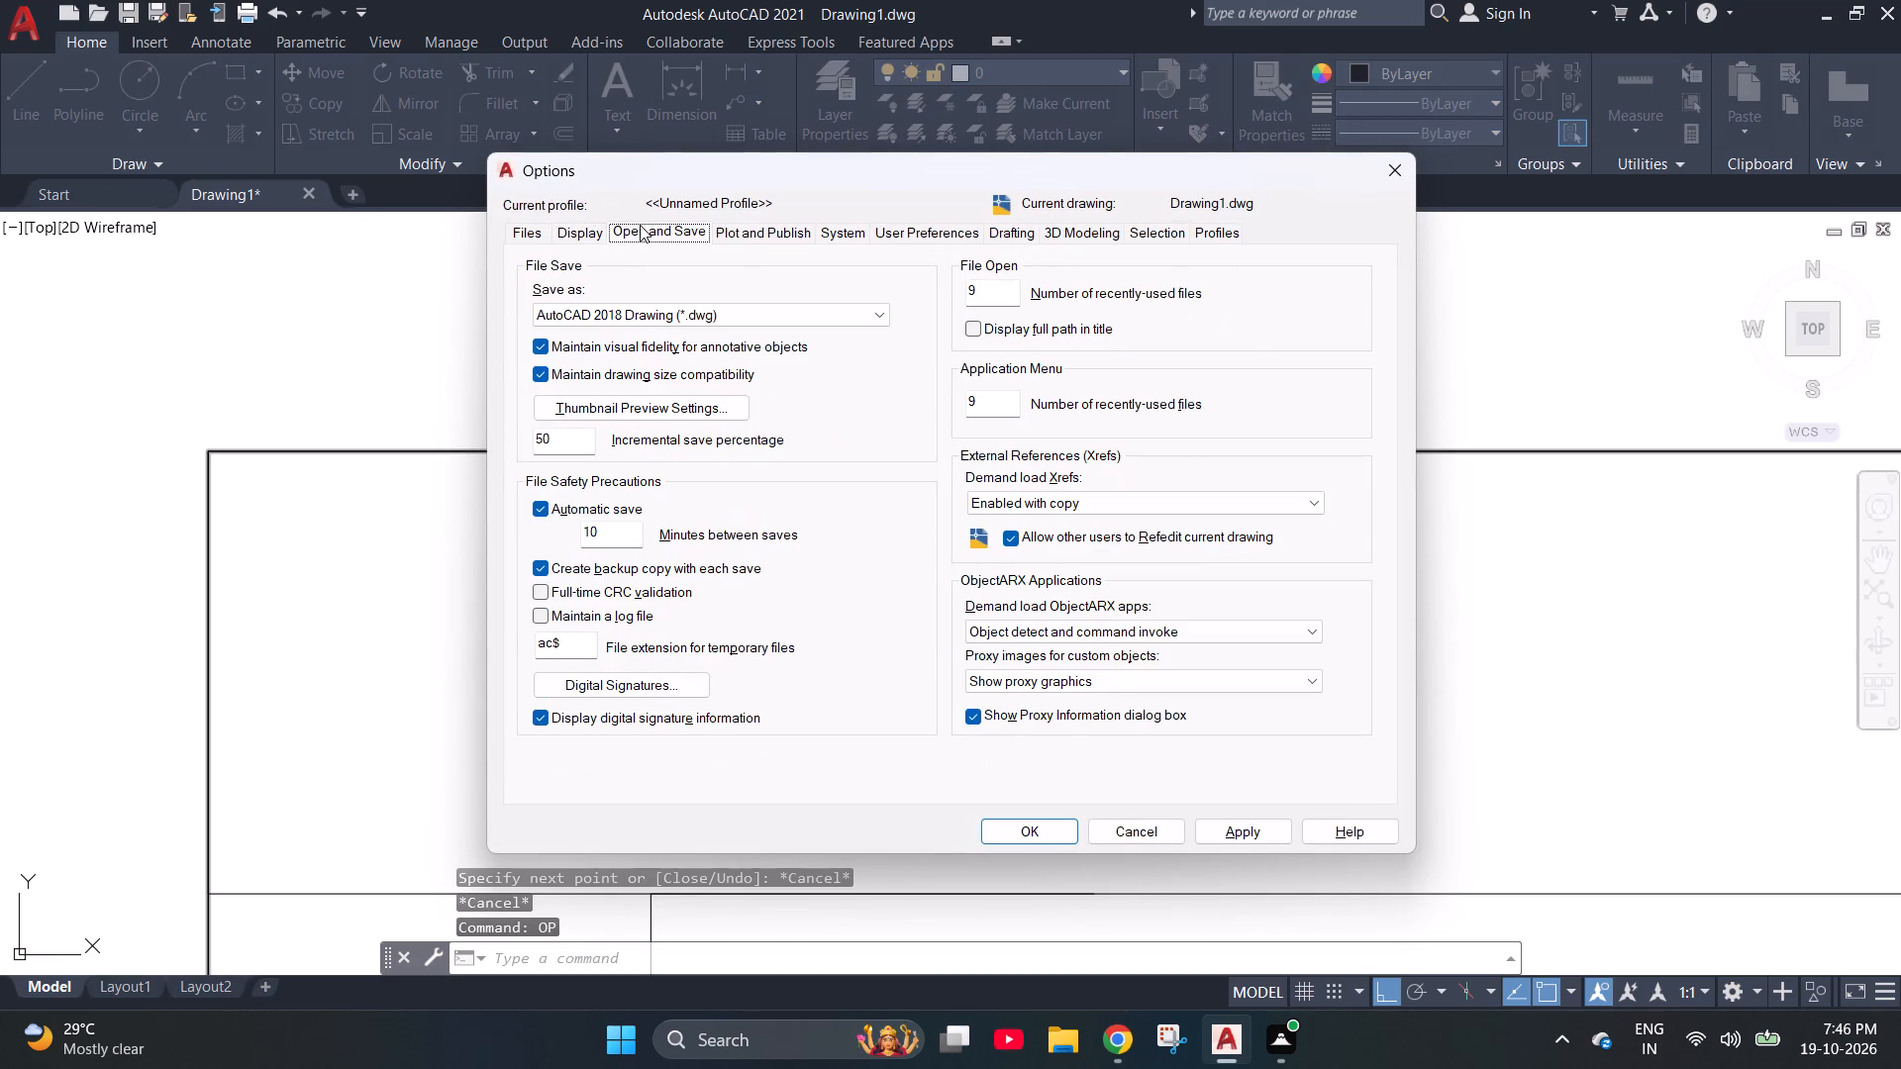
pyautogui.click(781, 228)
pyautogui.click(952, 226)
pyautogui.click(1055, 218)
pyautogui.click(1118, 230)
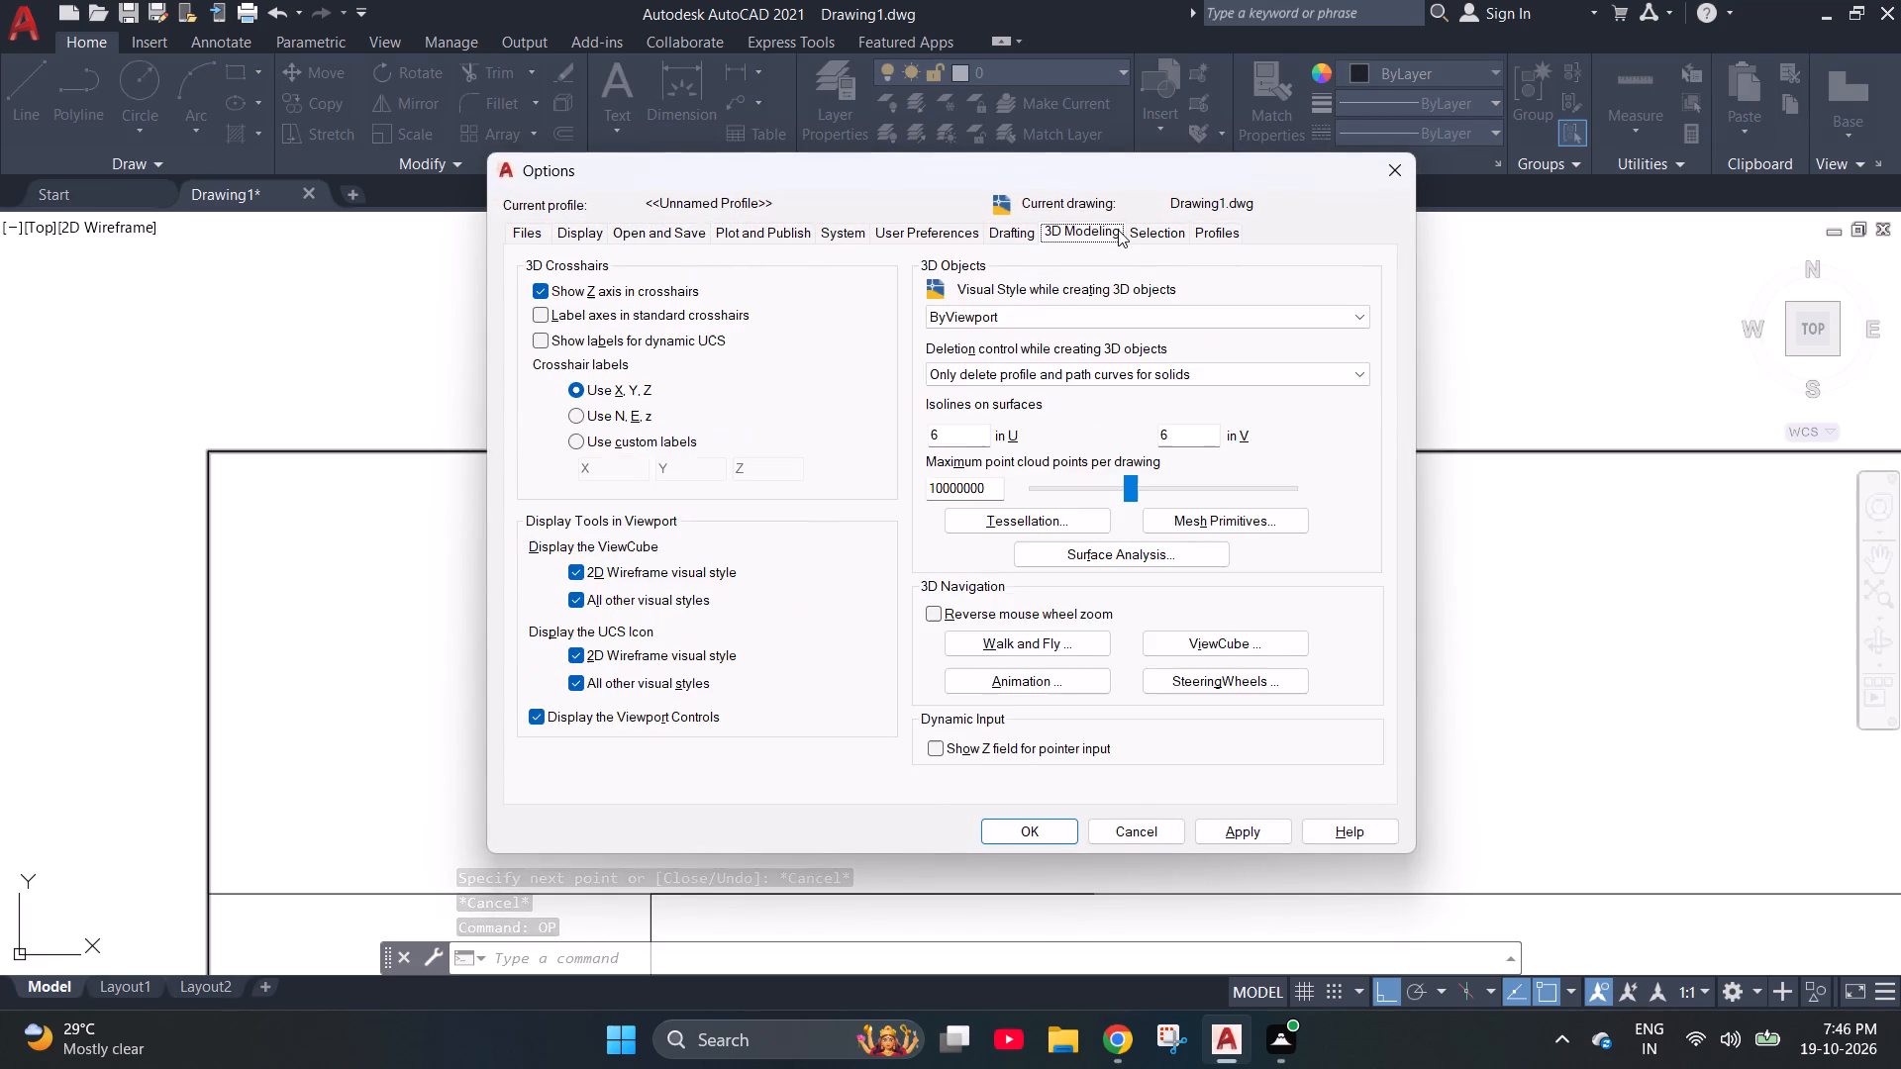
pyautogui.click(1159, 226)
pyautogui.click(1215, 225)
pyautogui.click(1179, 231)
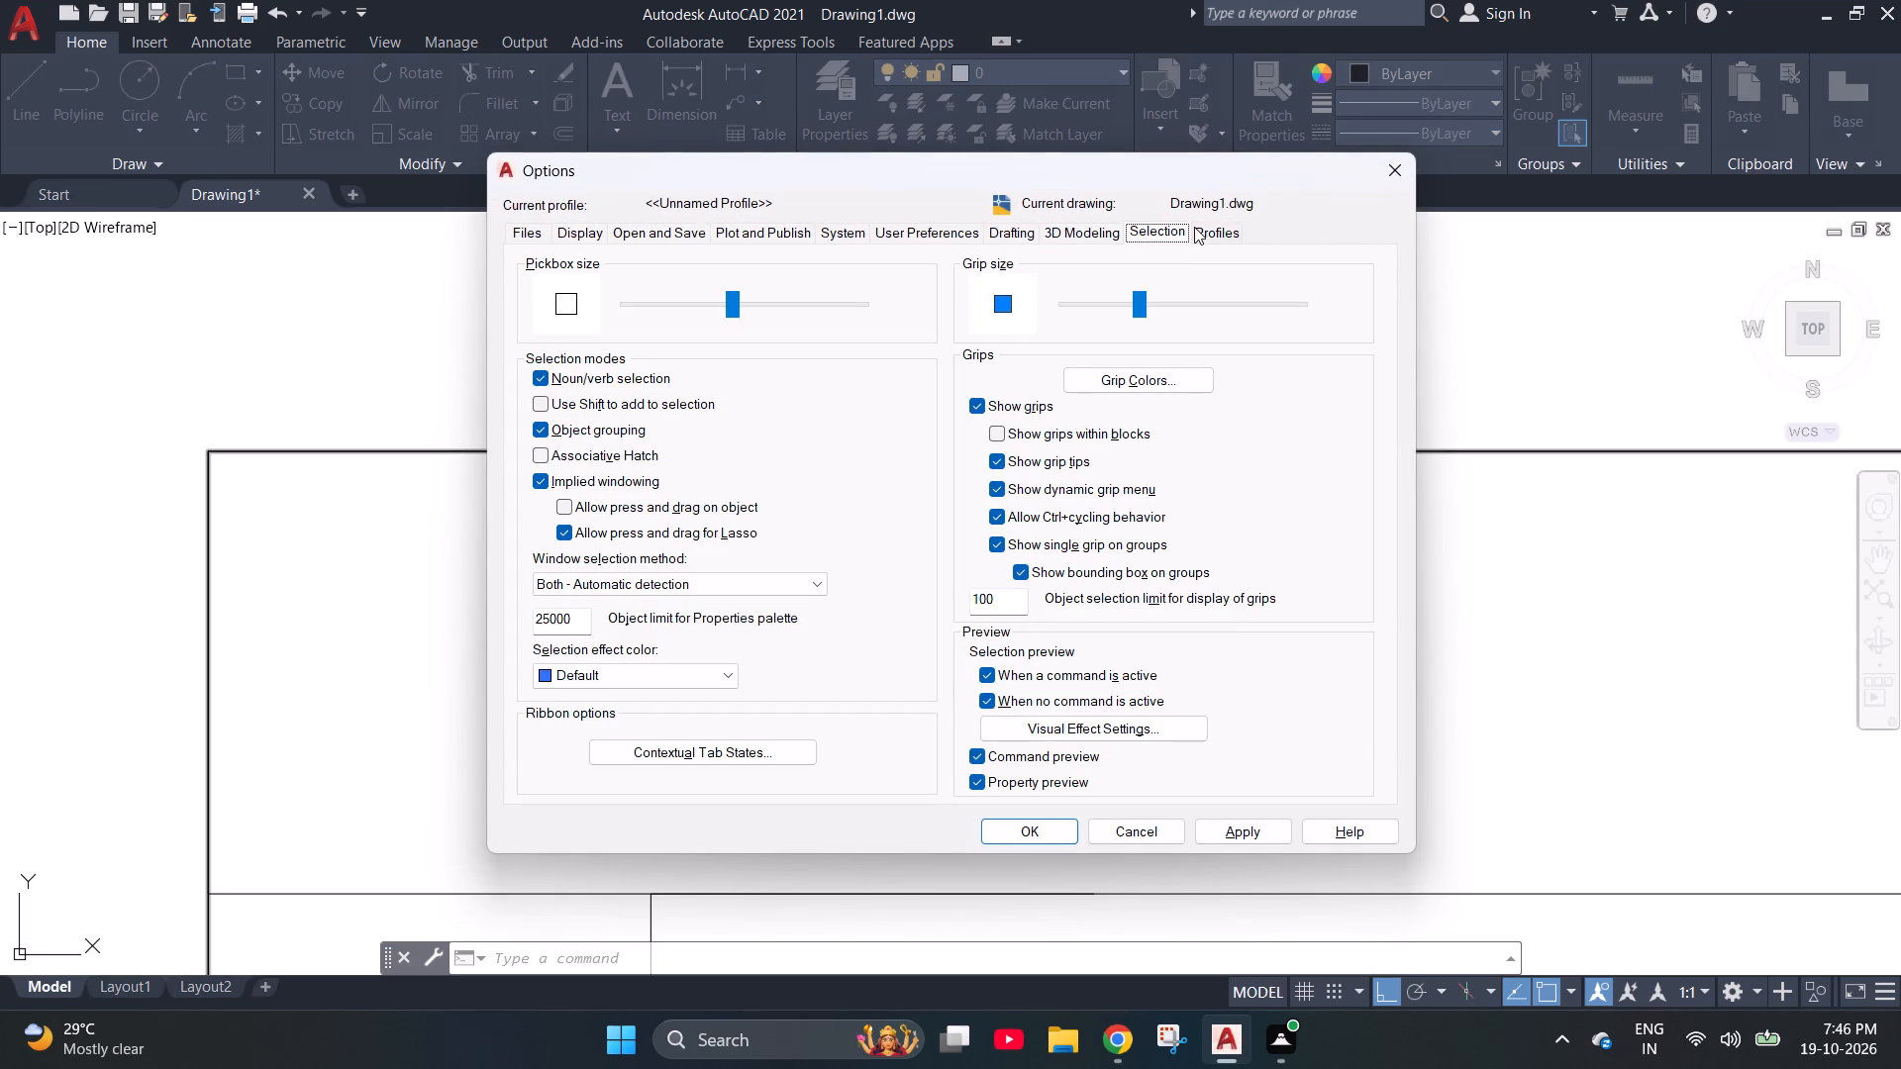
pyautogui.click(1398, 166)
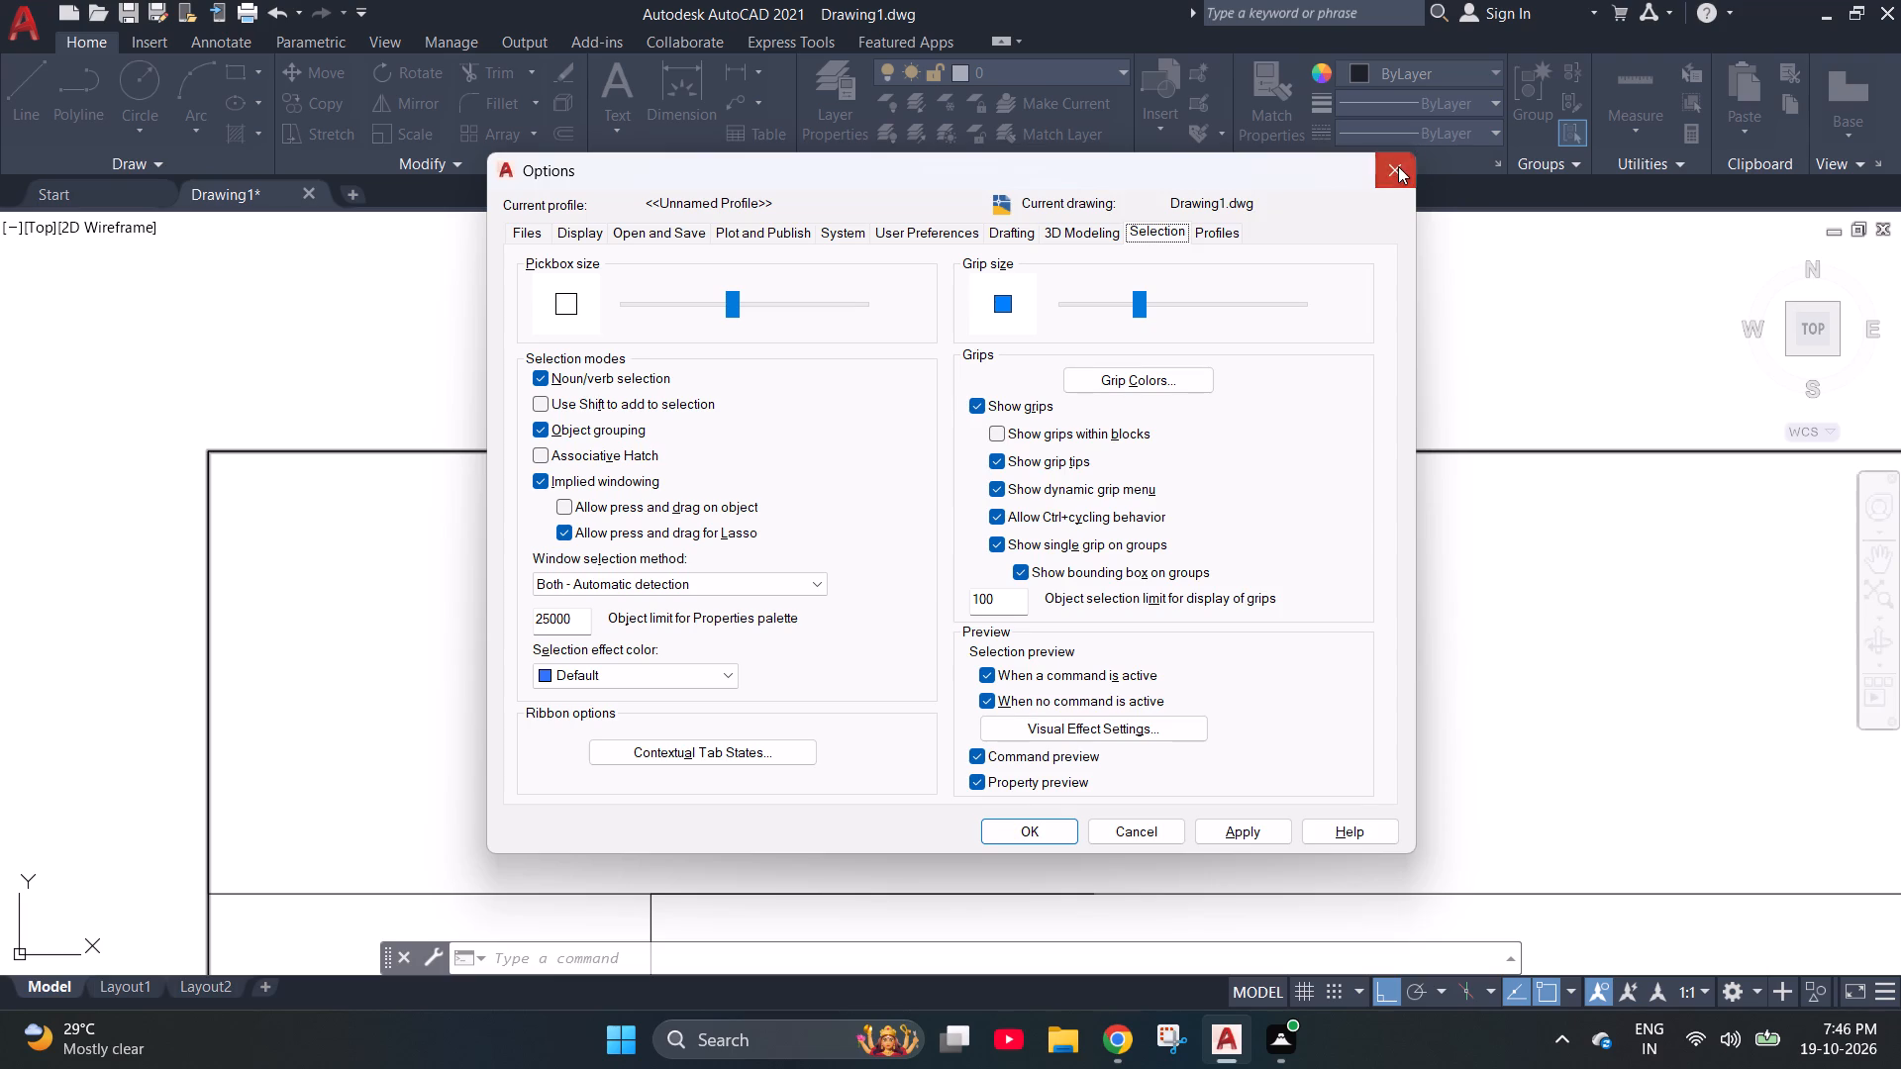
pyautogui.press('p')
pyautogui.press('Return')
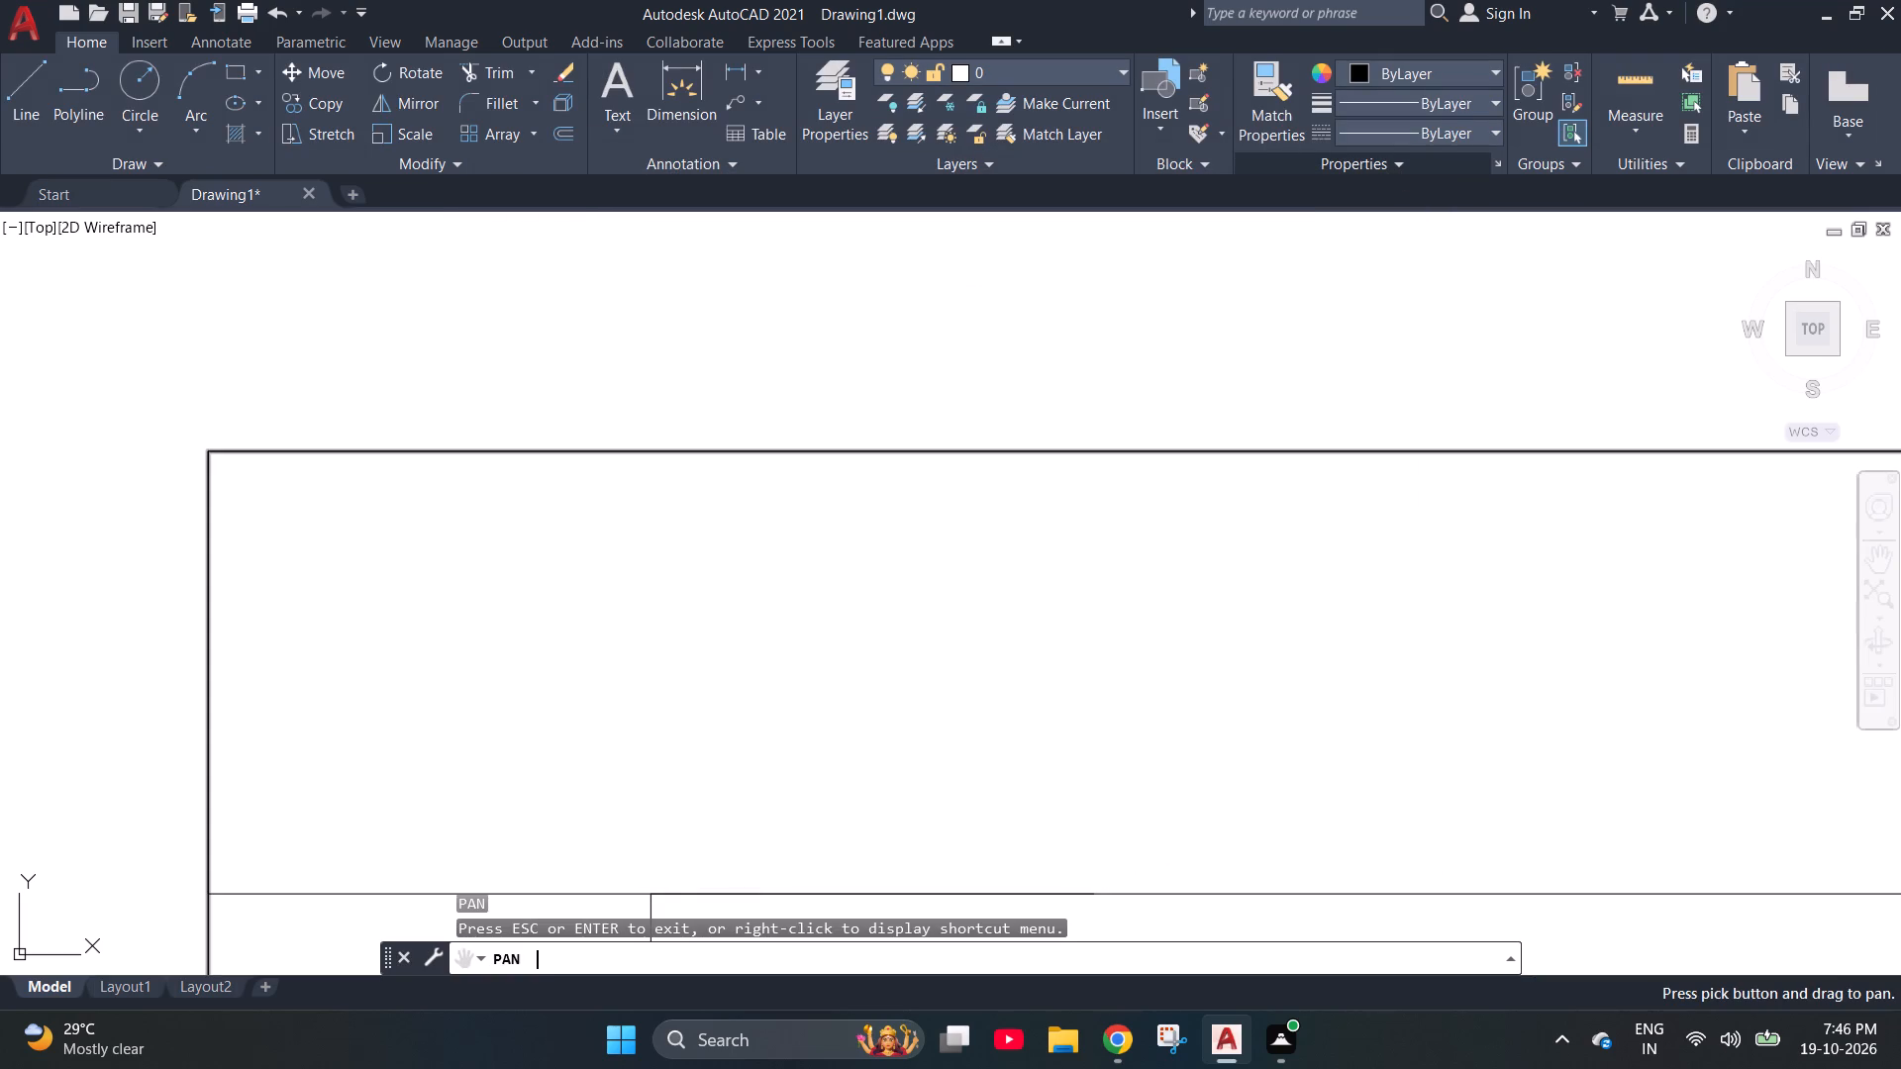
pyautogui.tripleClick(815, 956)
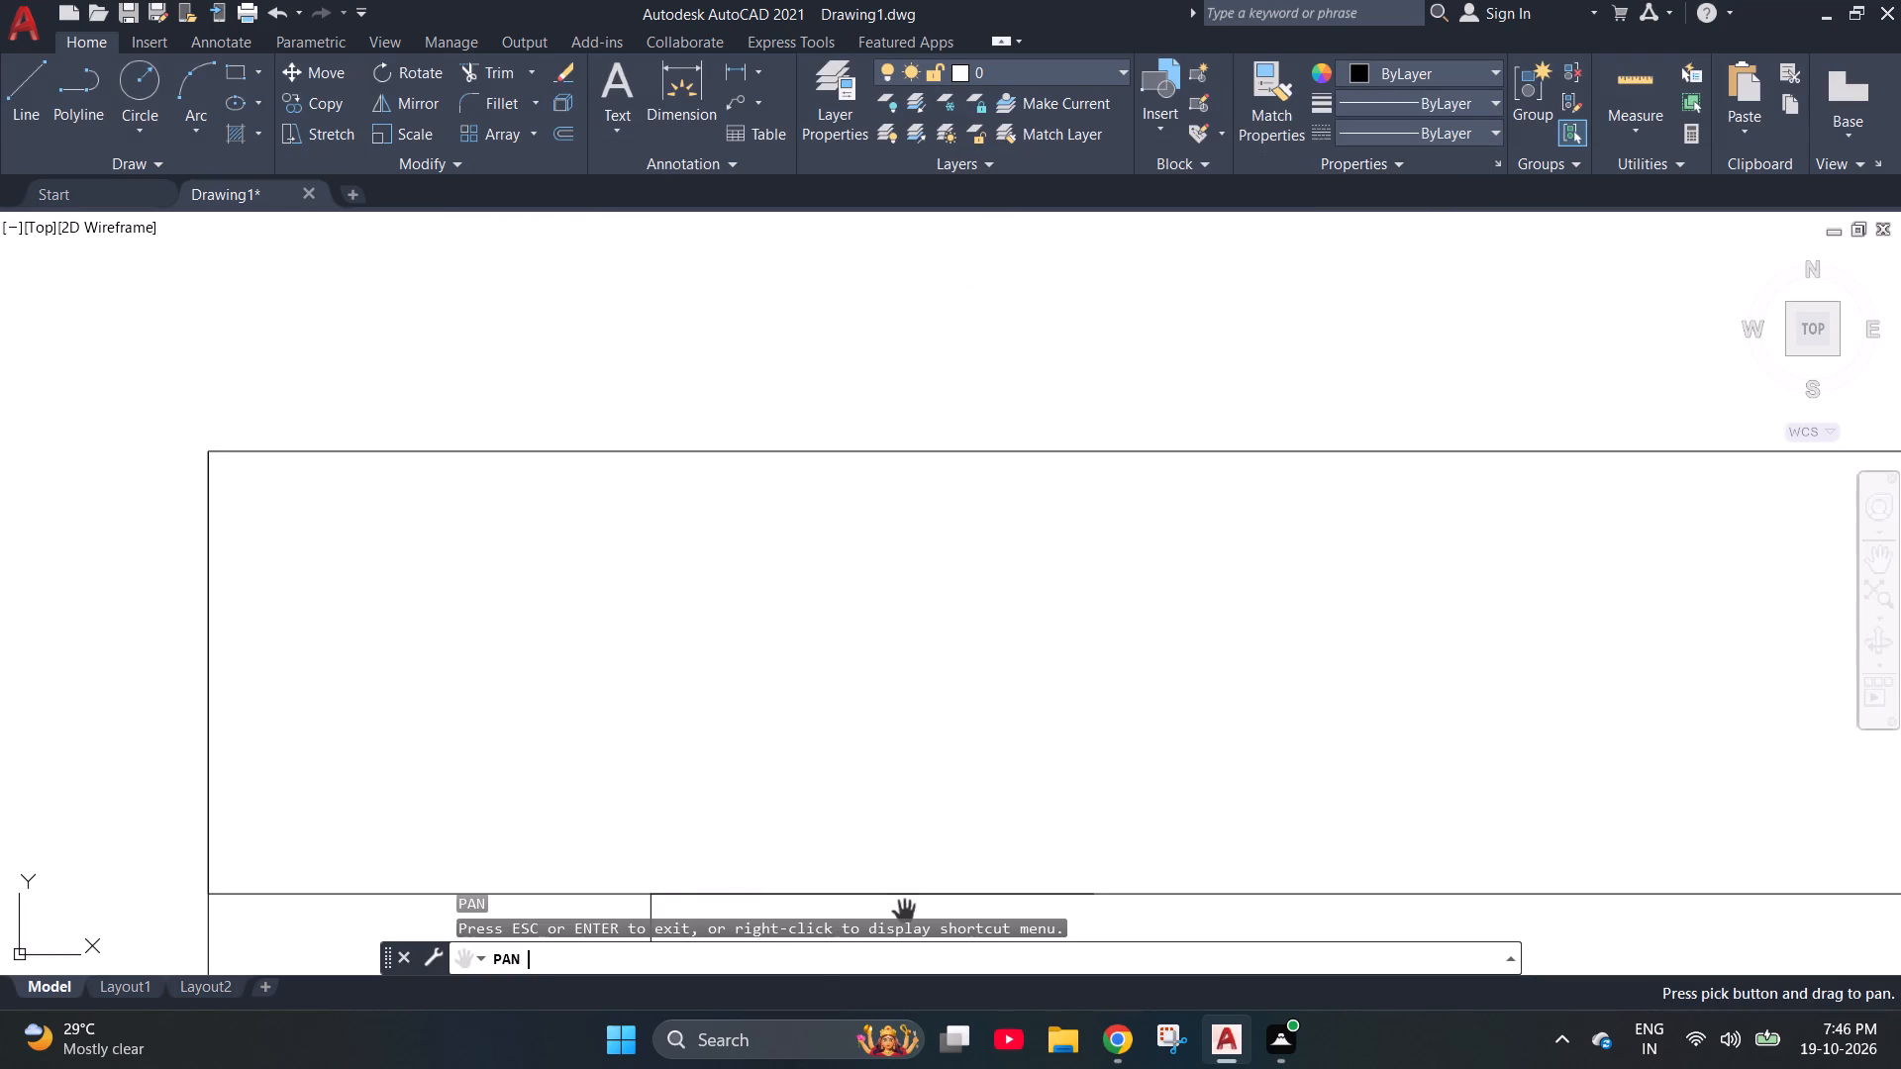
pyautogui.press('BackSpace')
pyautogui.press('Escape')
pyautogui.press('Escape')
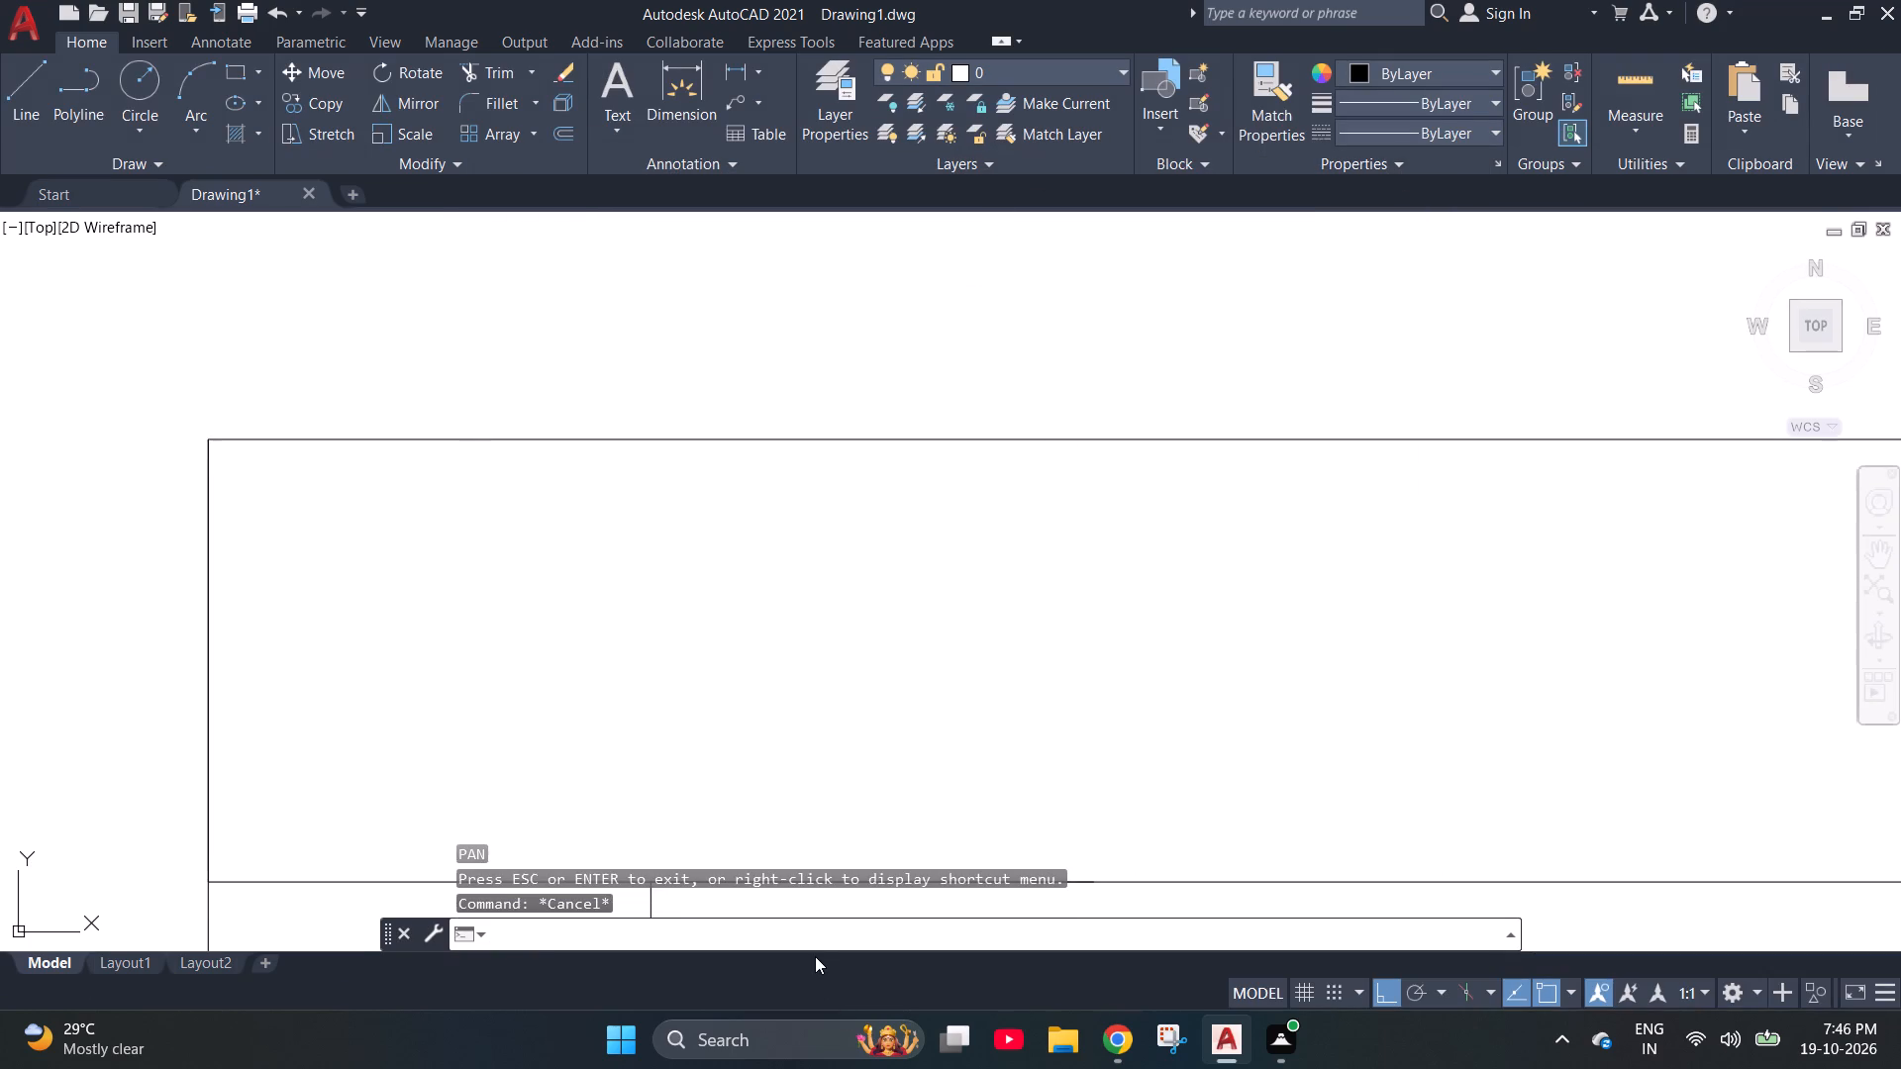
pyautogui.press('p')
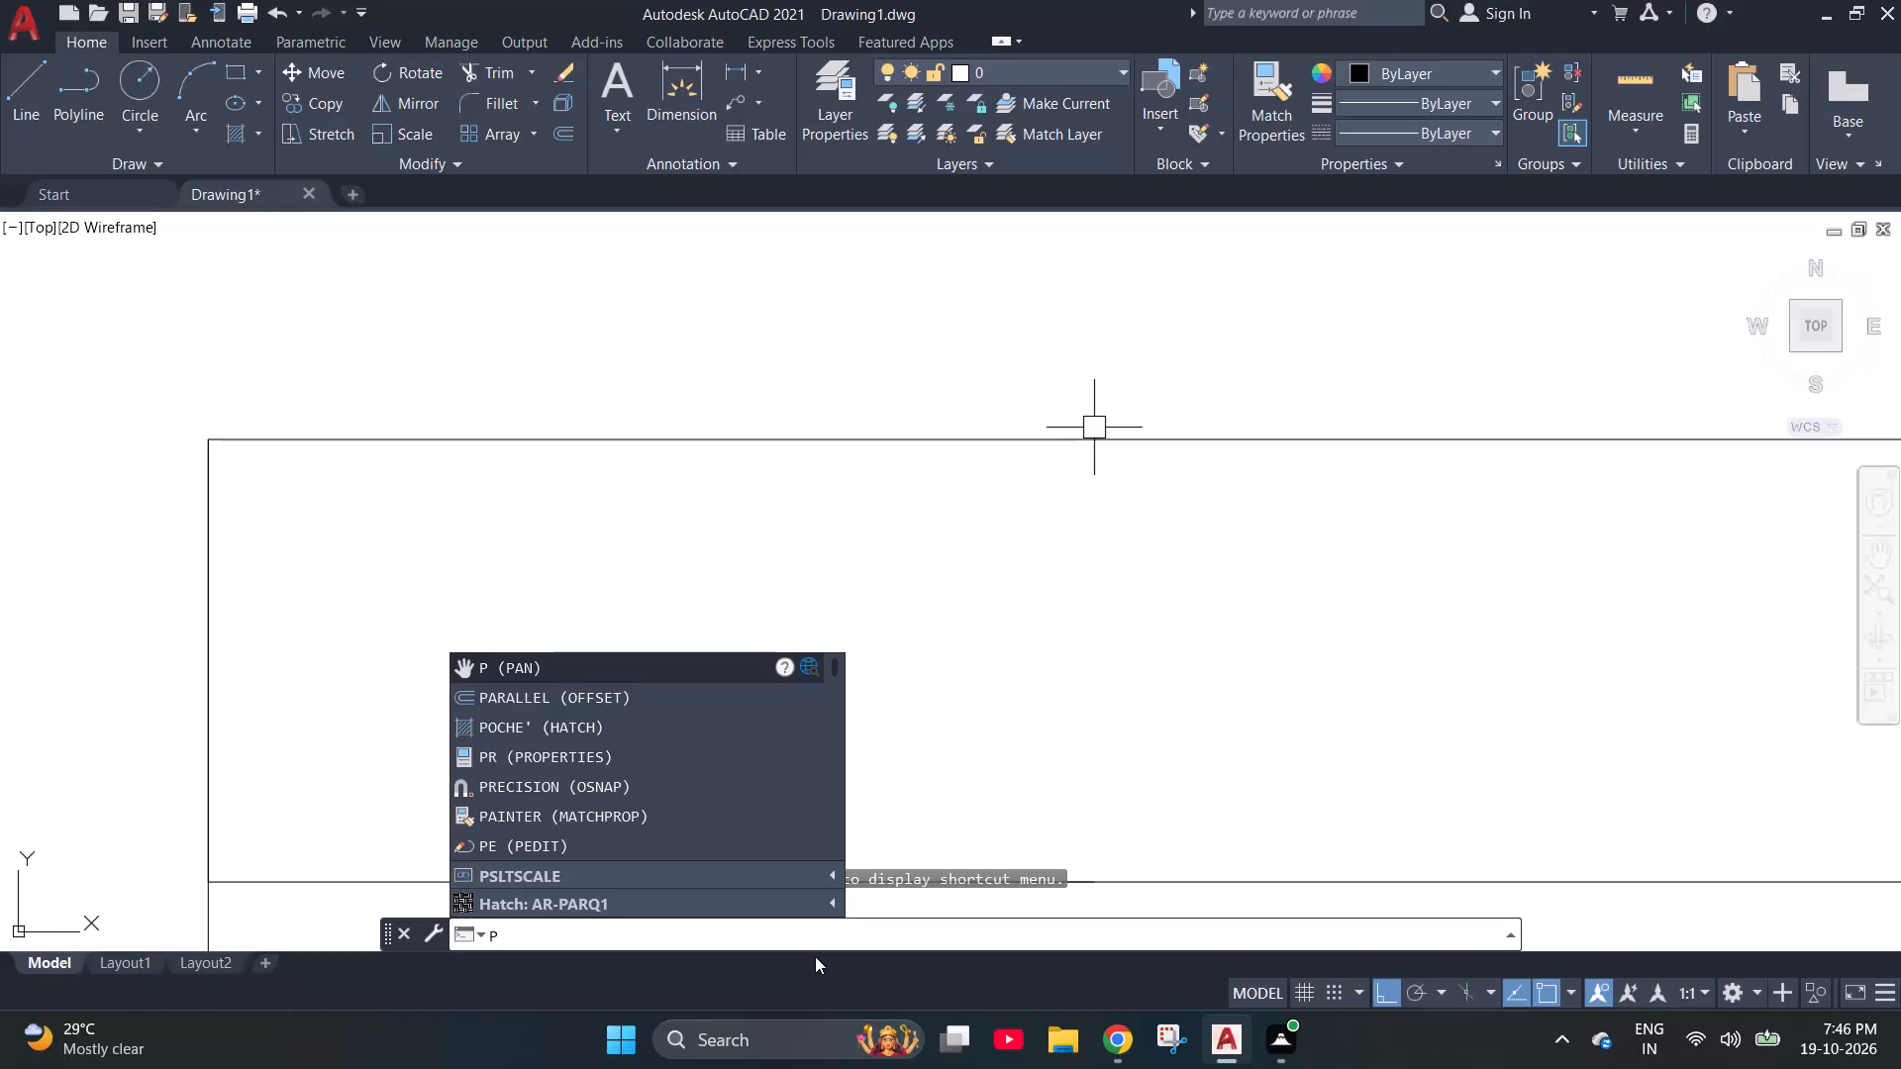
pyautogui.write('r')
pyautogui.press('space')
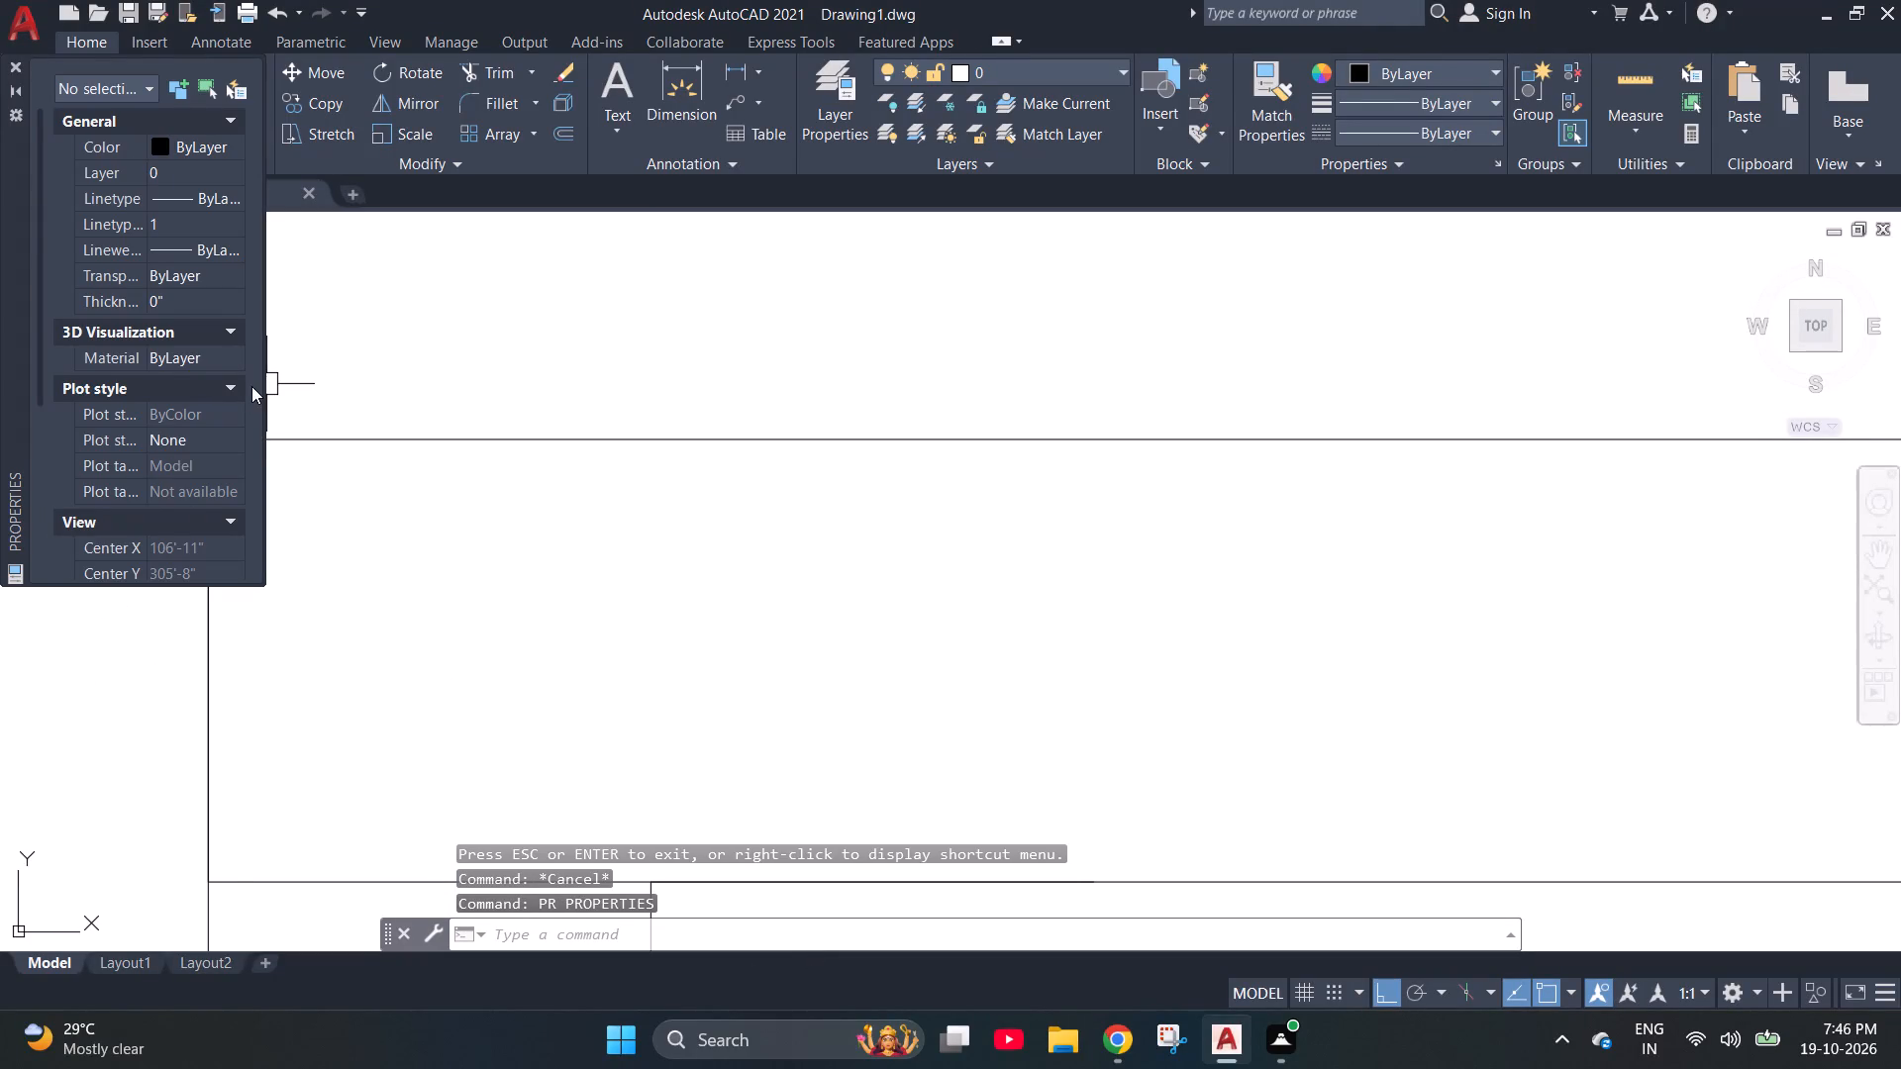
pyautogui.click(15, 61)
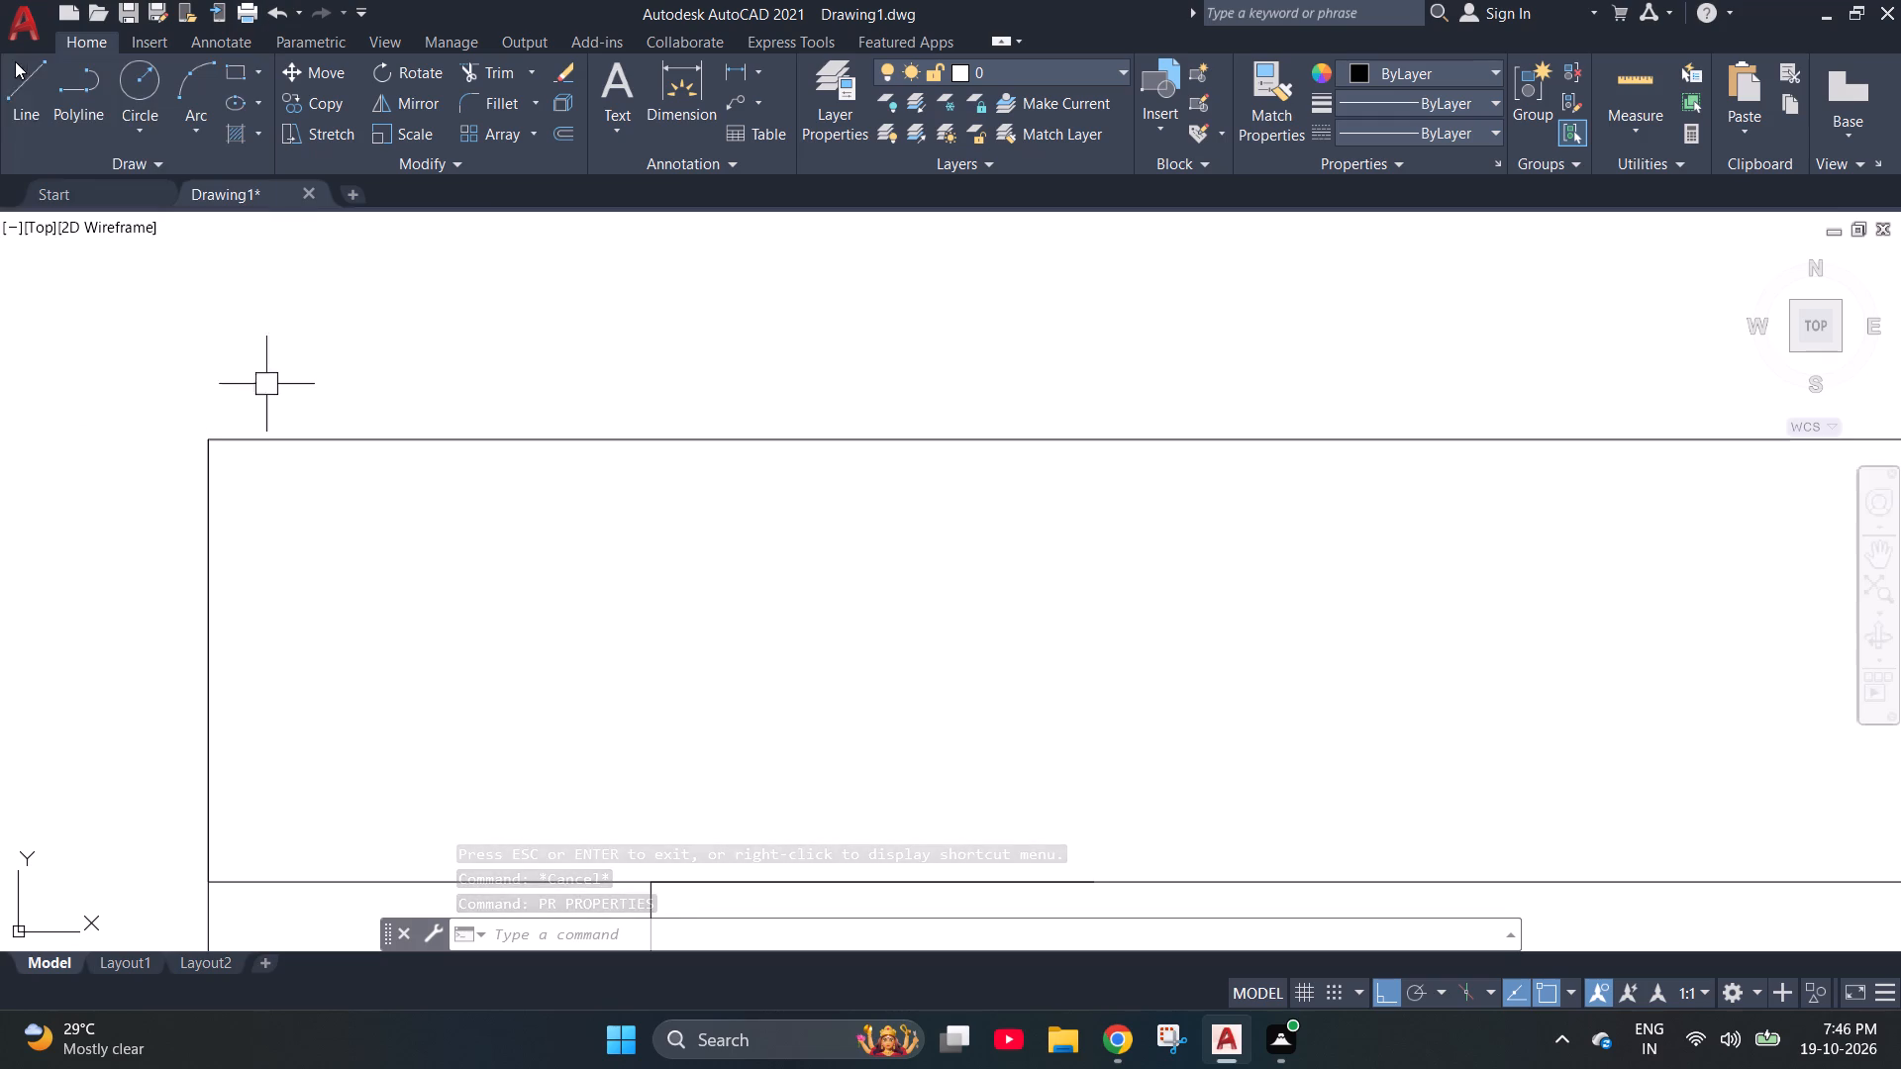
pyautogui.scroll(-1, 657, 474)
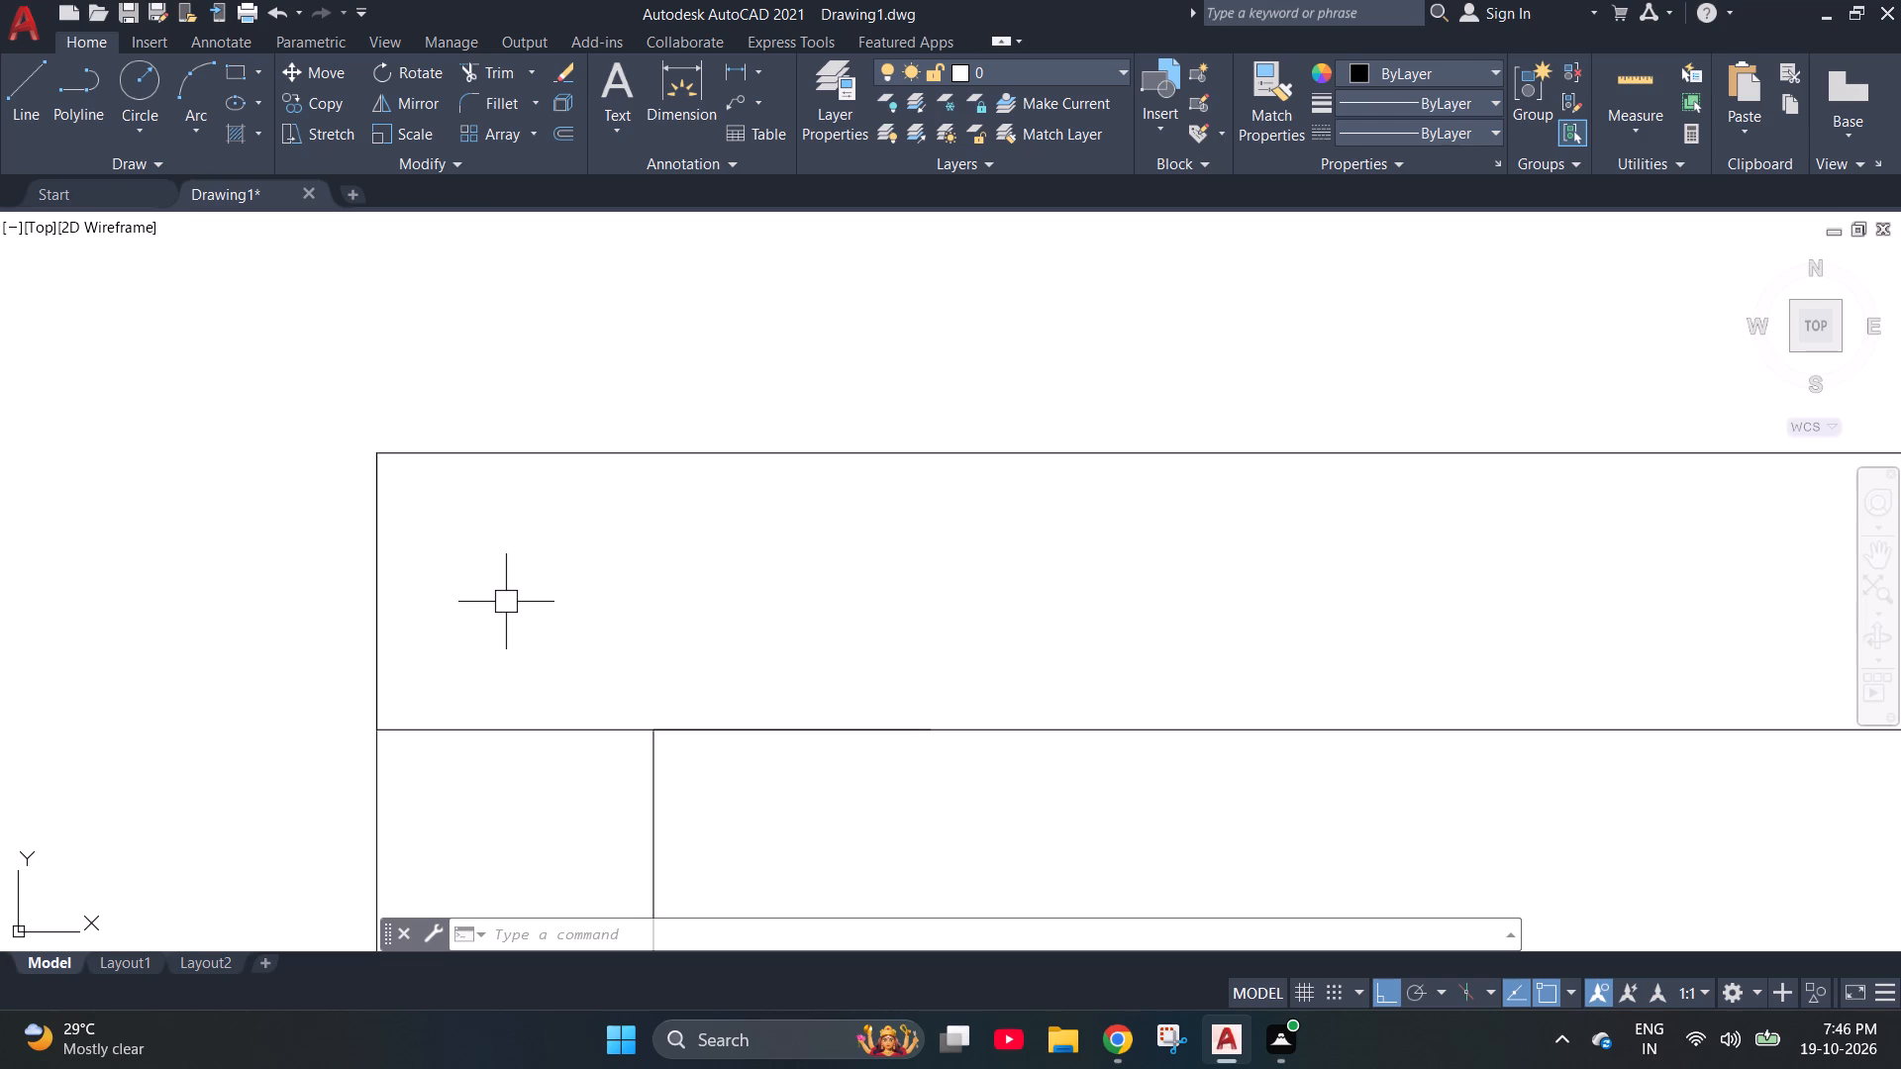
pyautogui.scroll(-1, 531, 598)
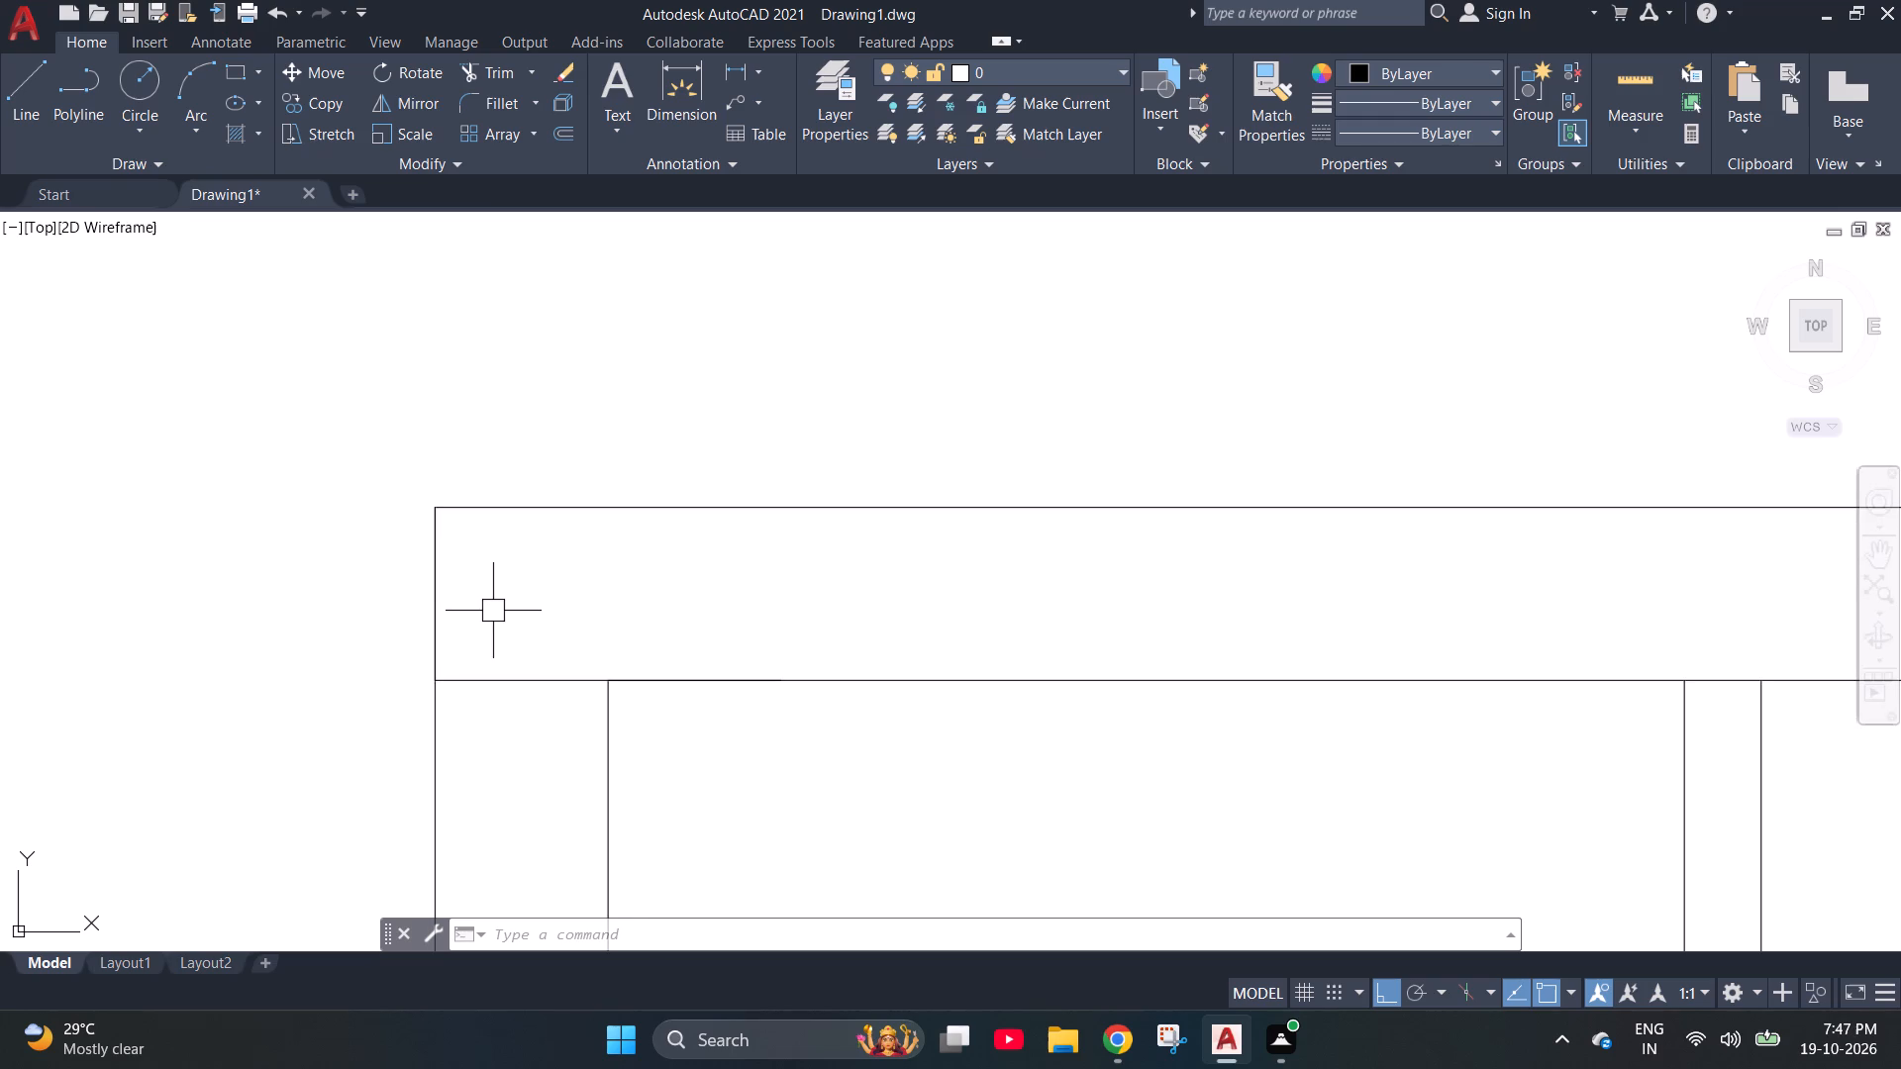
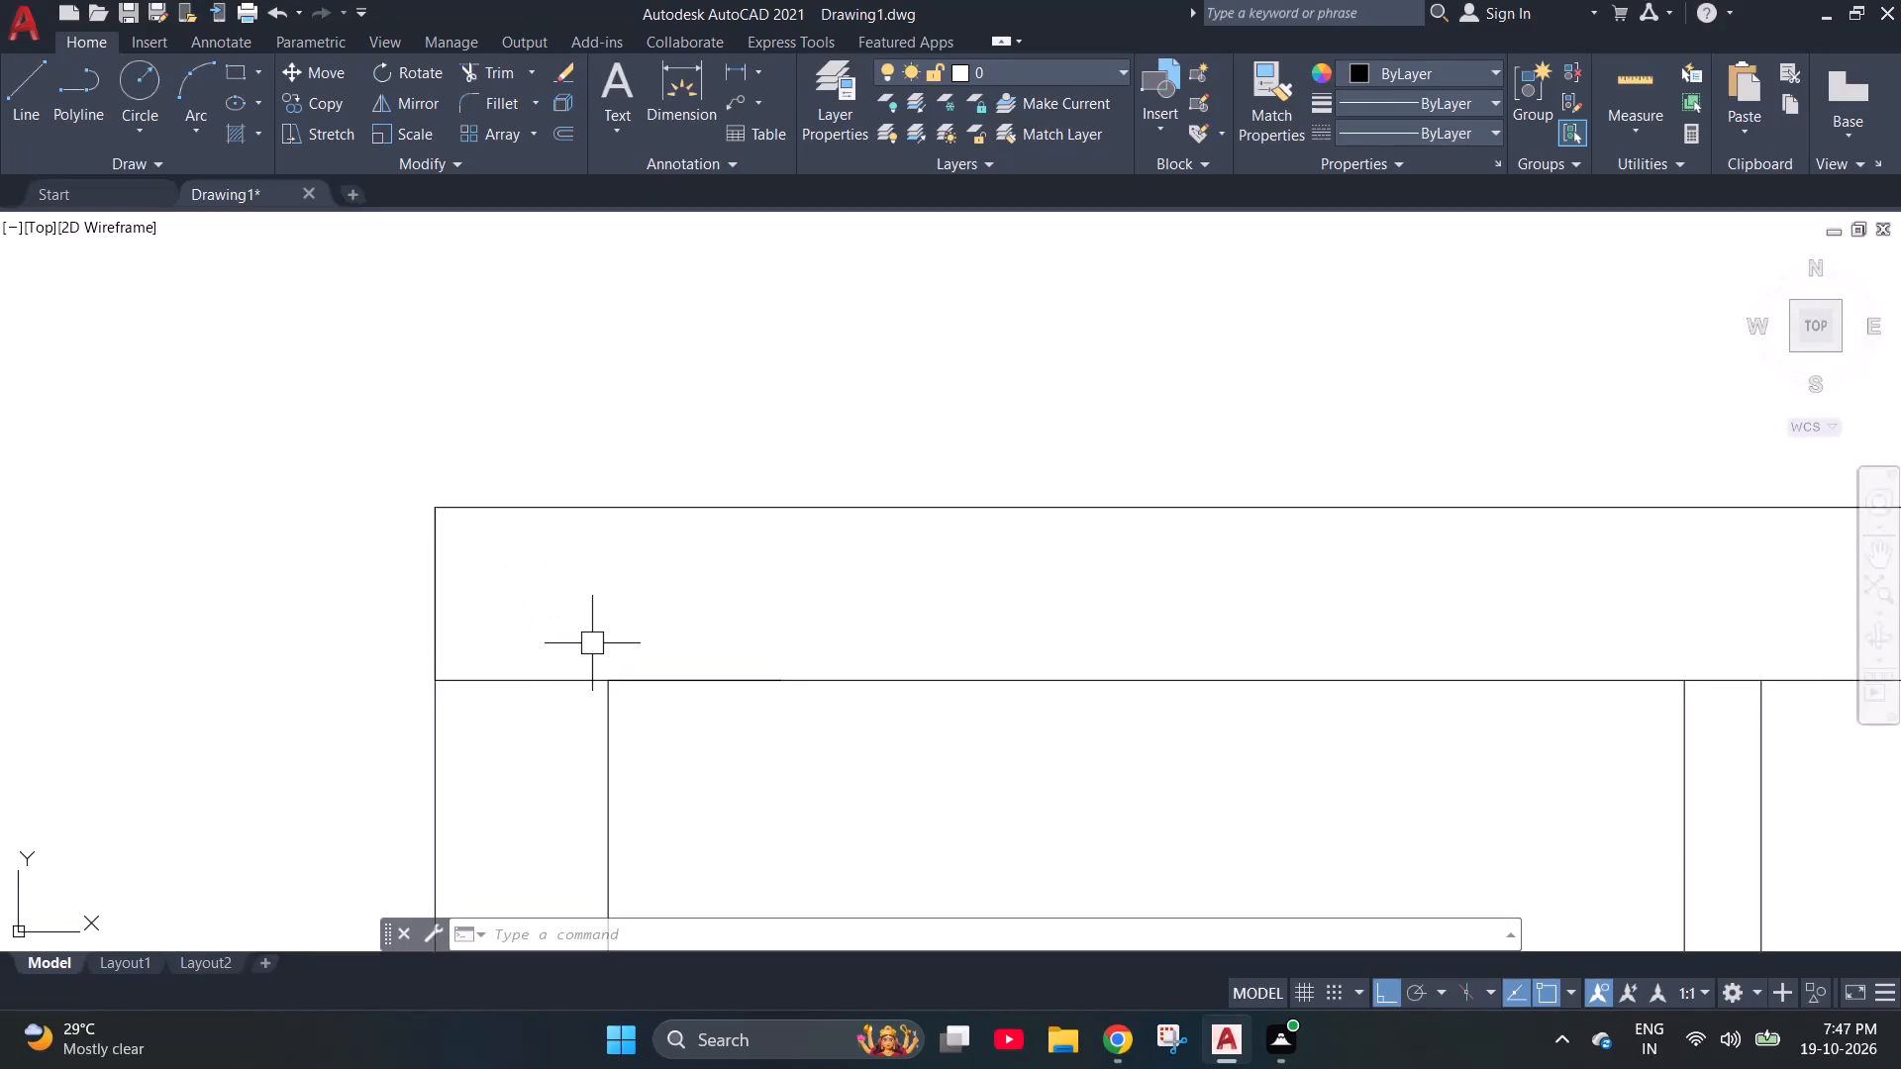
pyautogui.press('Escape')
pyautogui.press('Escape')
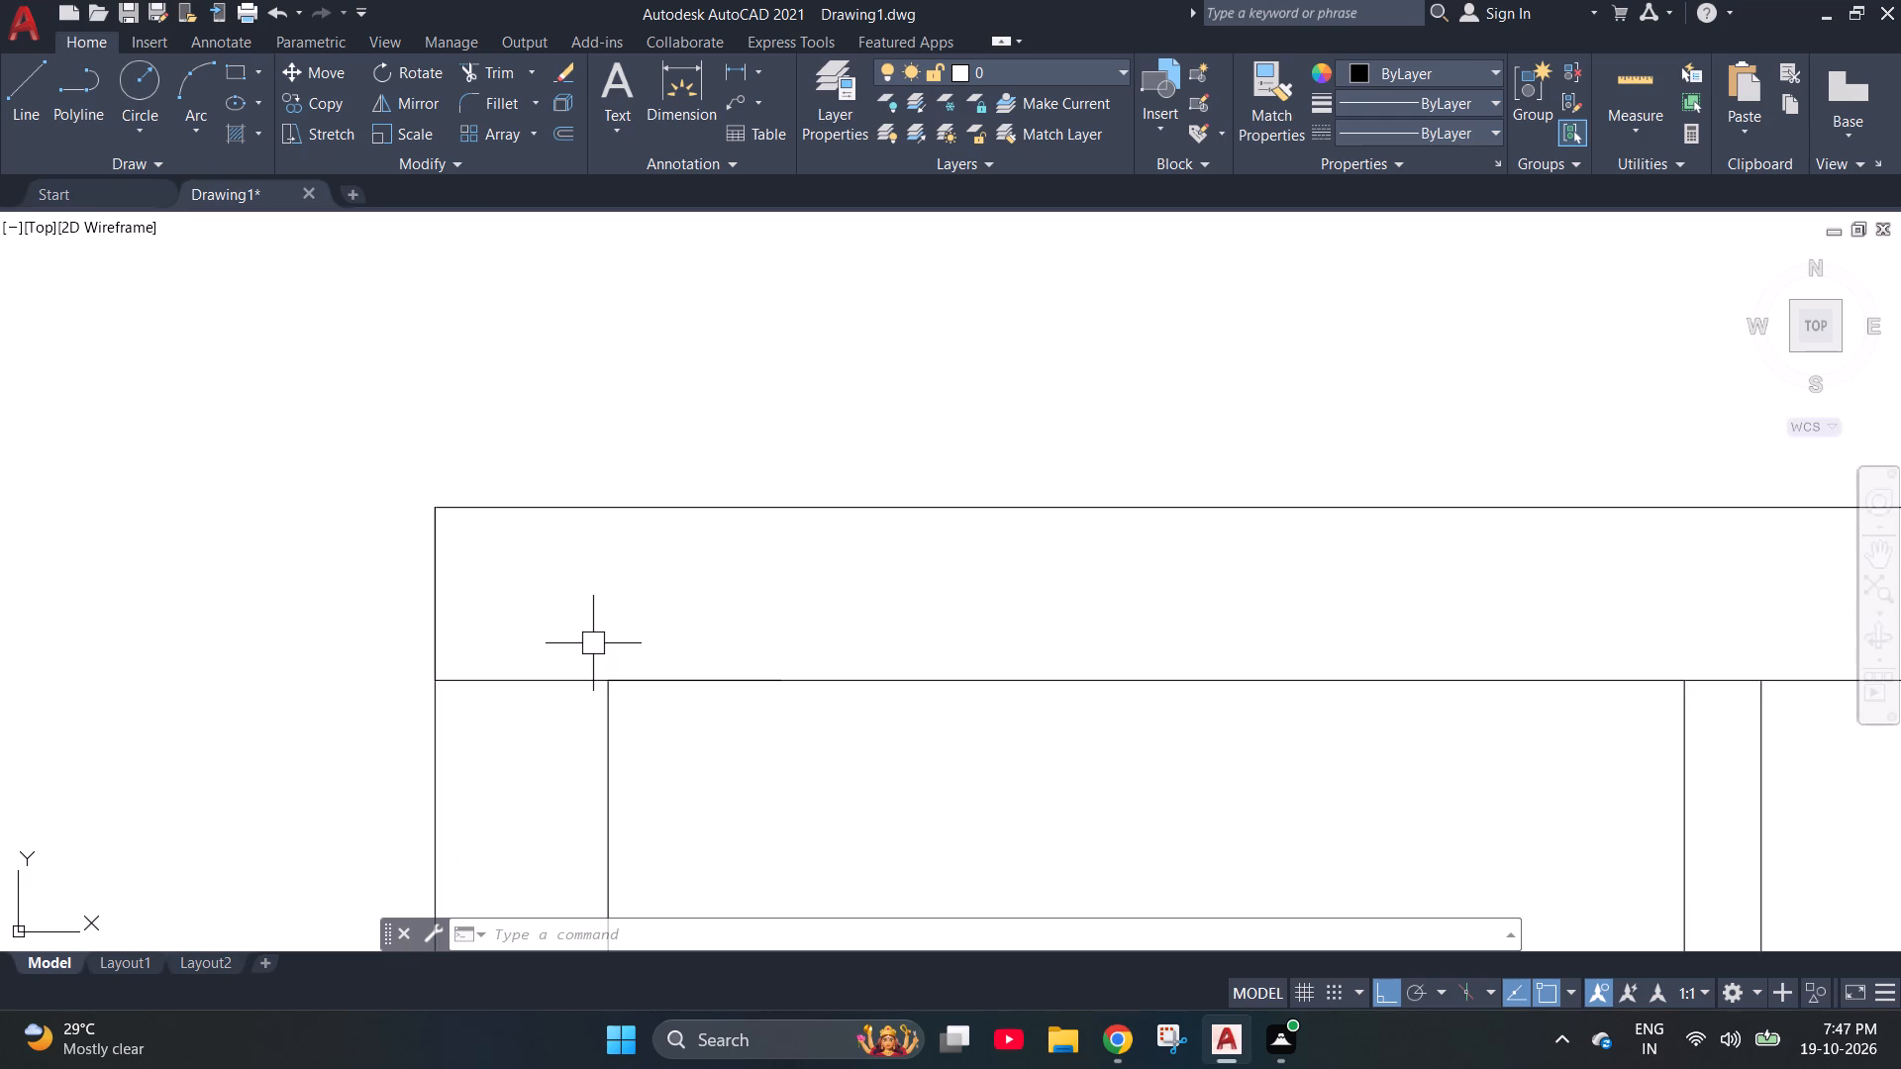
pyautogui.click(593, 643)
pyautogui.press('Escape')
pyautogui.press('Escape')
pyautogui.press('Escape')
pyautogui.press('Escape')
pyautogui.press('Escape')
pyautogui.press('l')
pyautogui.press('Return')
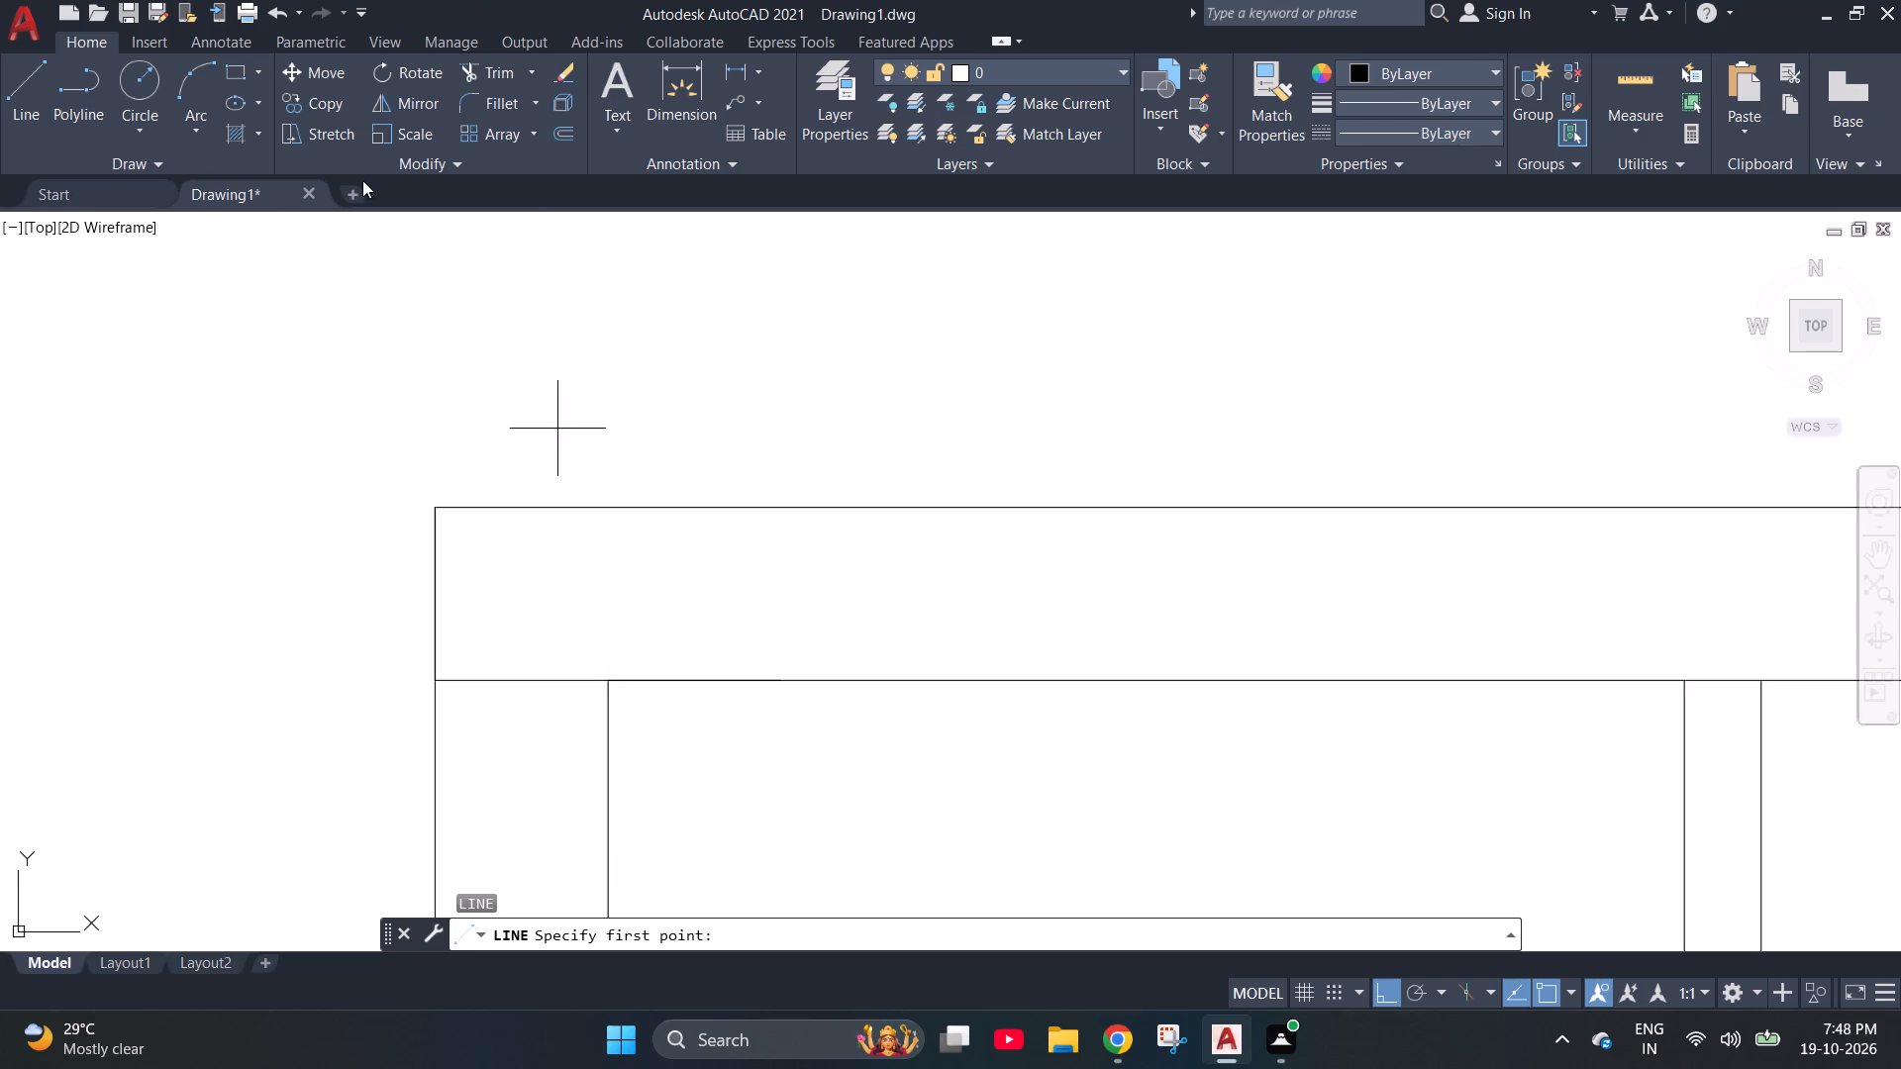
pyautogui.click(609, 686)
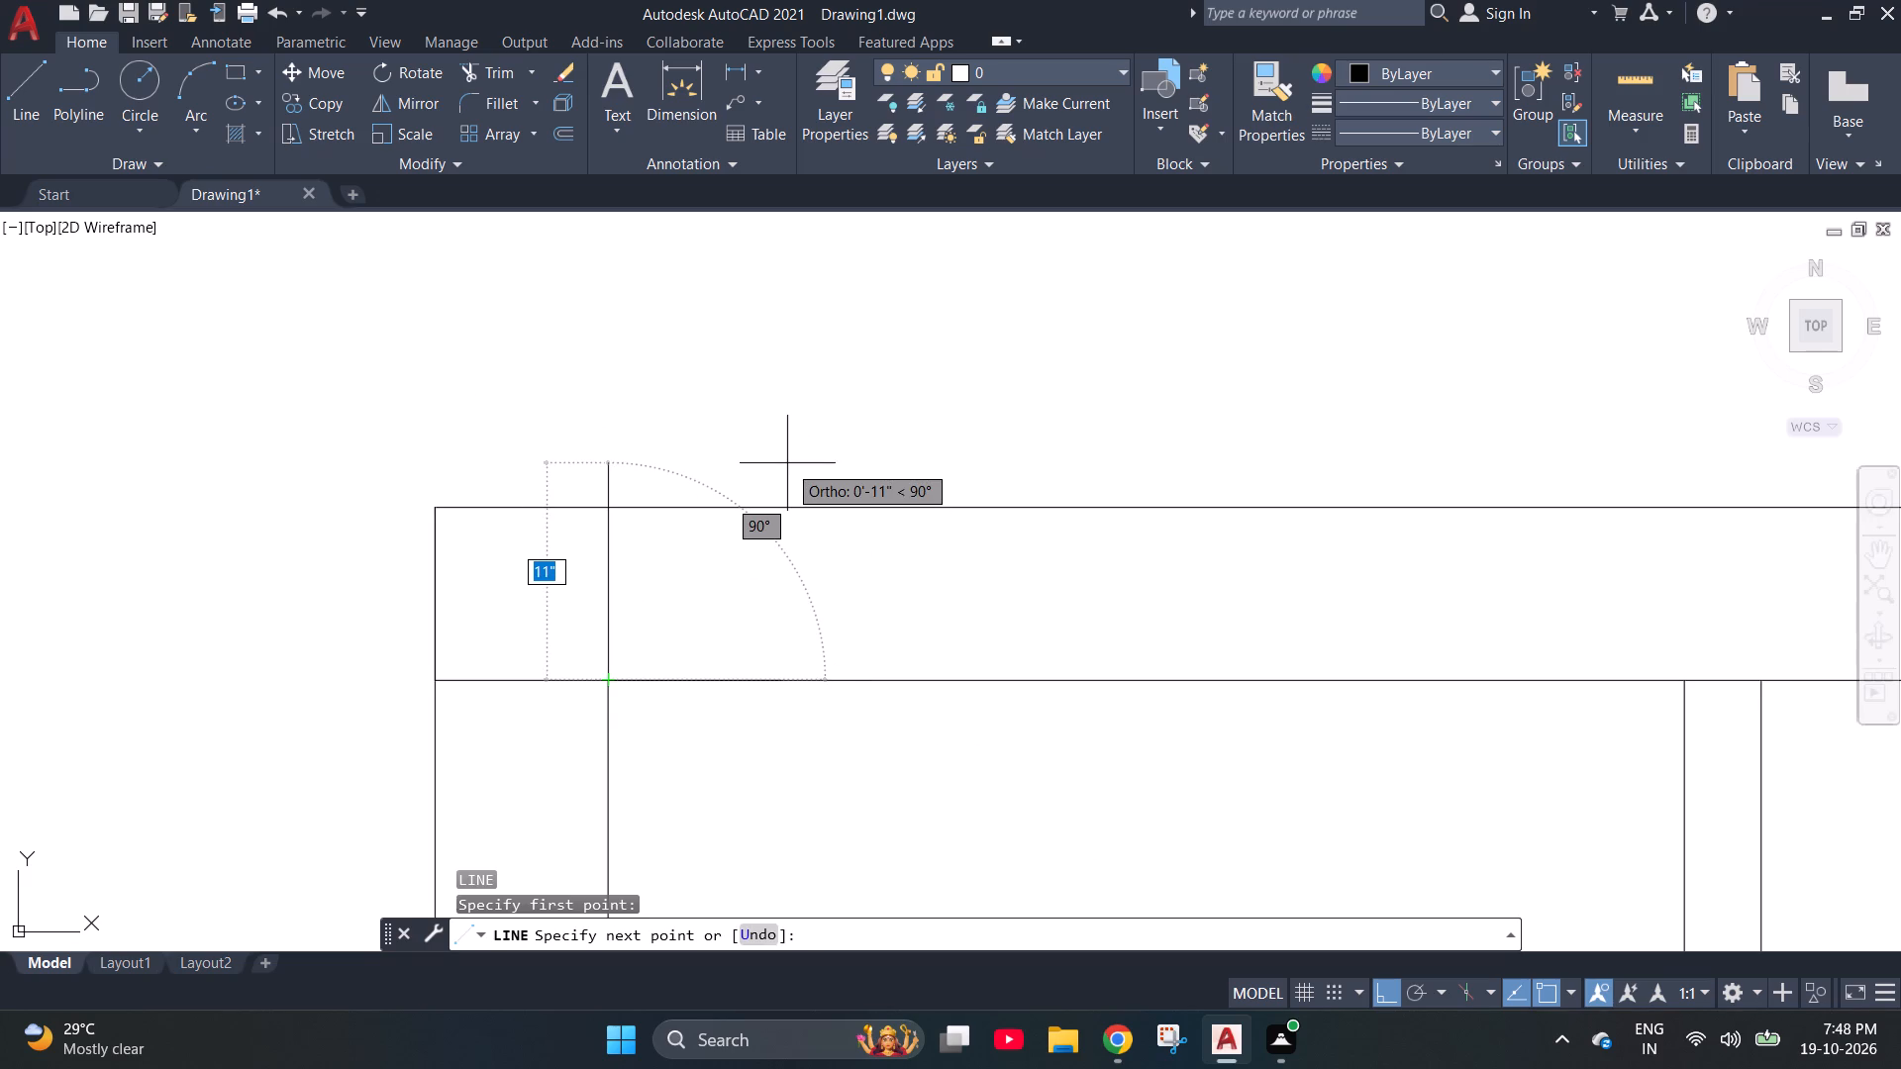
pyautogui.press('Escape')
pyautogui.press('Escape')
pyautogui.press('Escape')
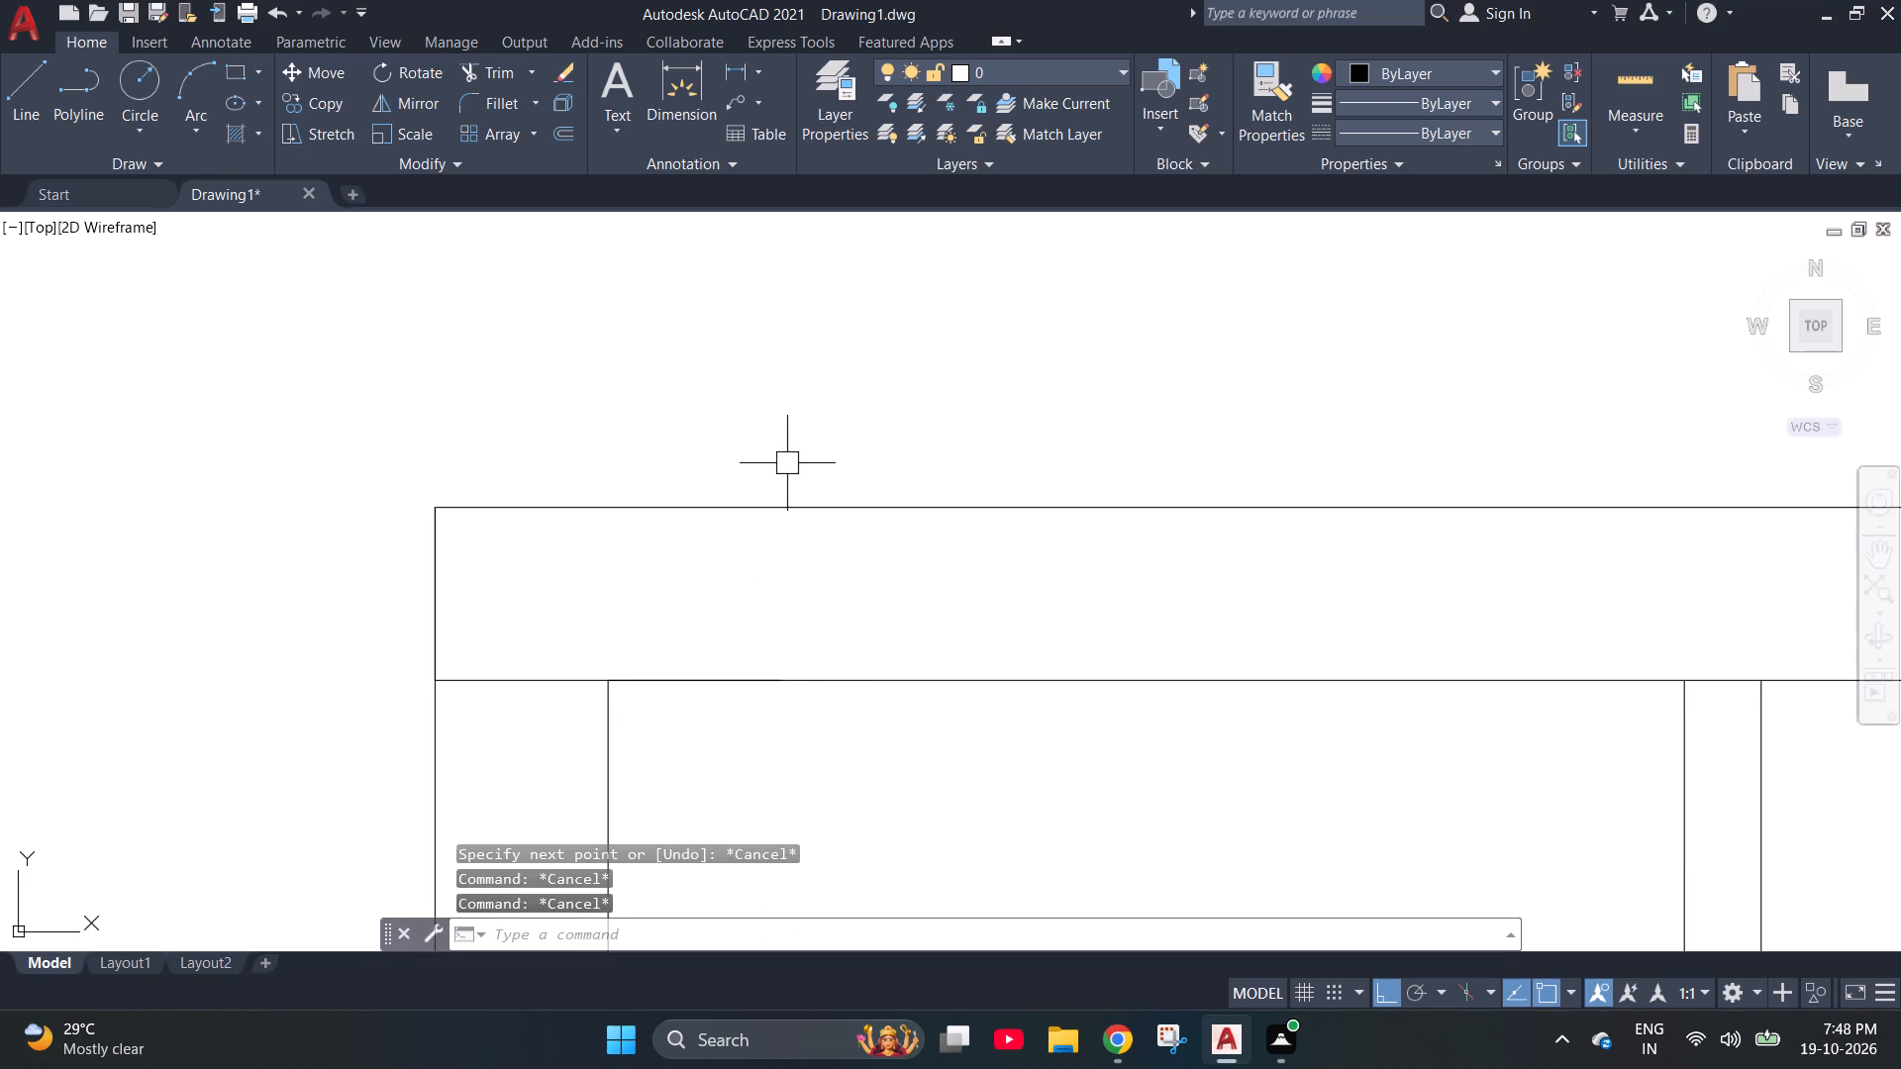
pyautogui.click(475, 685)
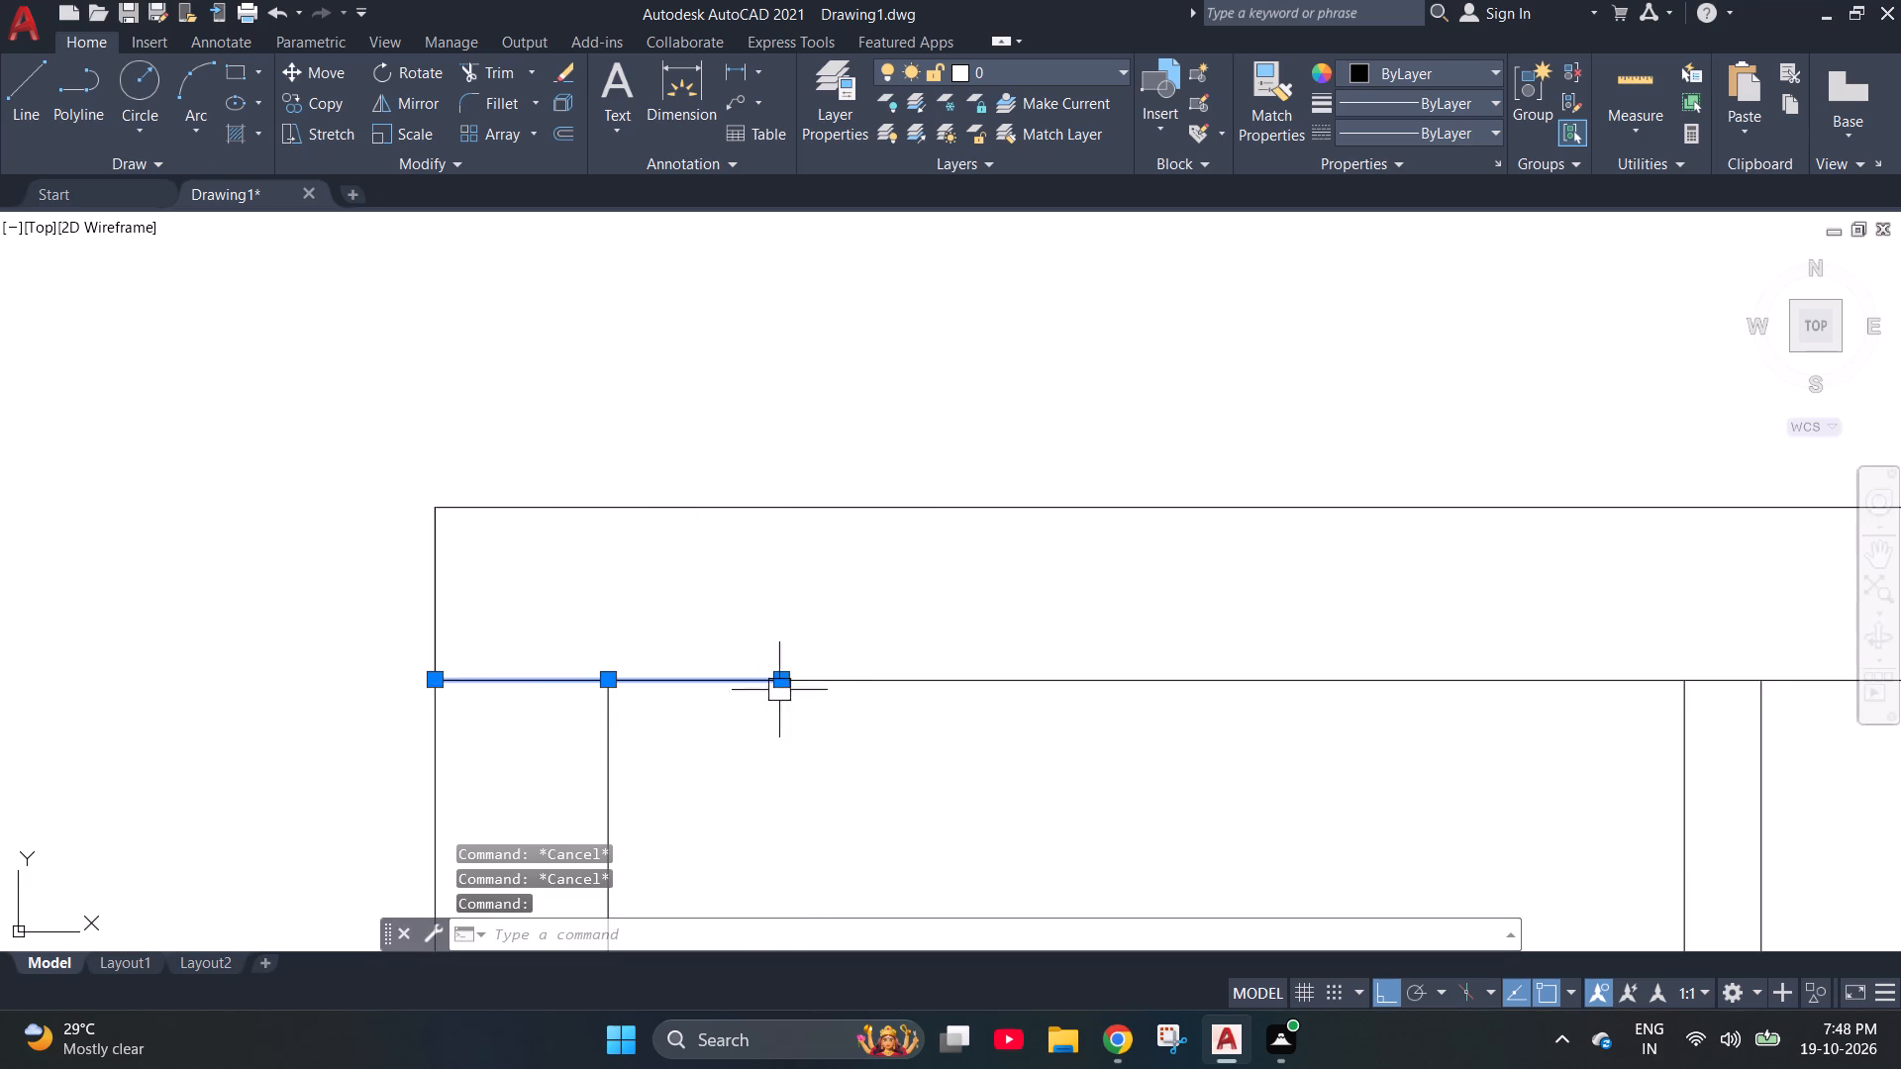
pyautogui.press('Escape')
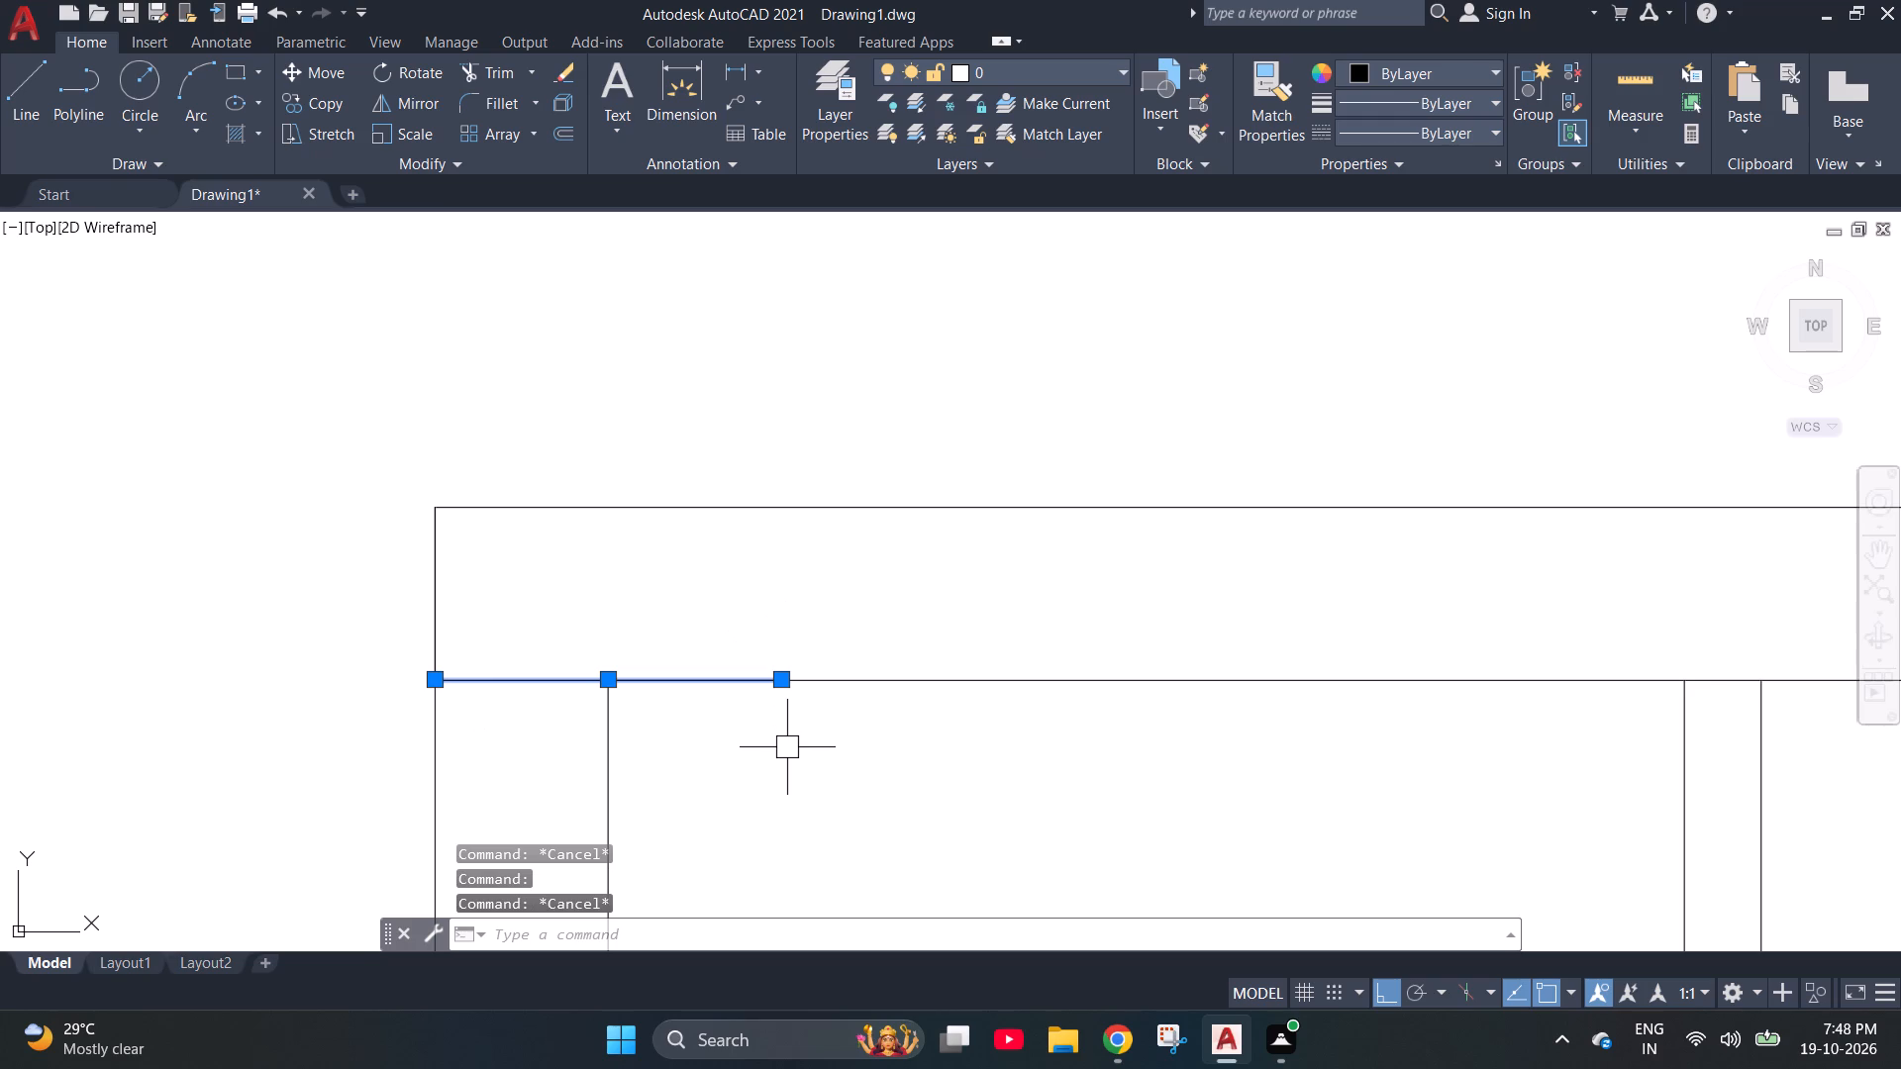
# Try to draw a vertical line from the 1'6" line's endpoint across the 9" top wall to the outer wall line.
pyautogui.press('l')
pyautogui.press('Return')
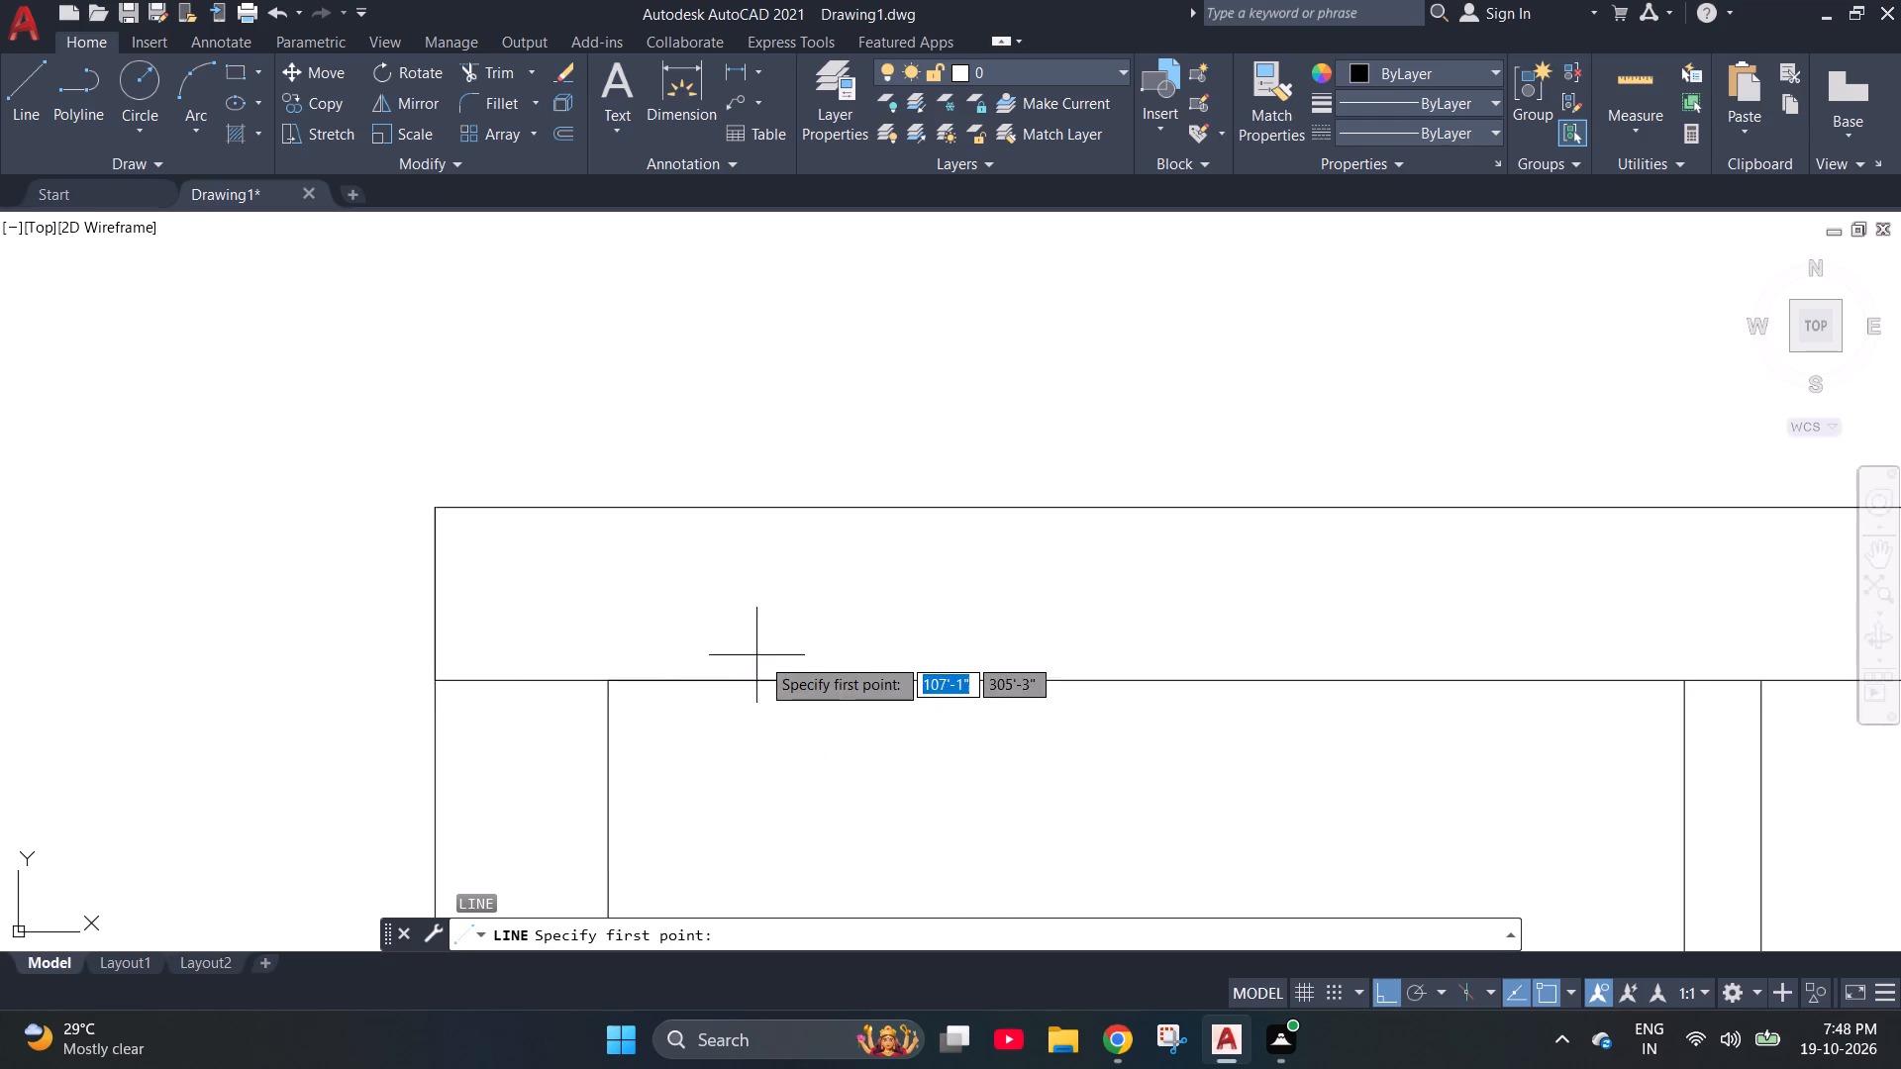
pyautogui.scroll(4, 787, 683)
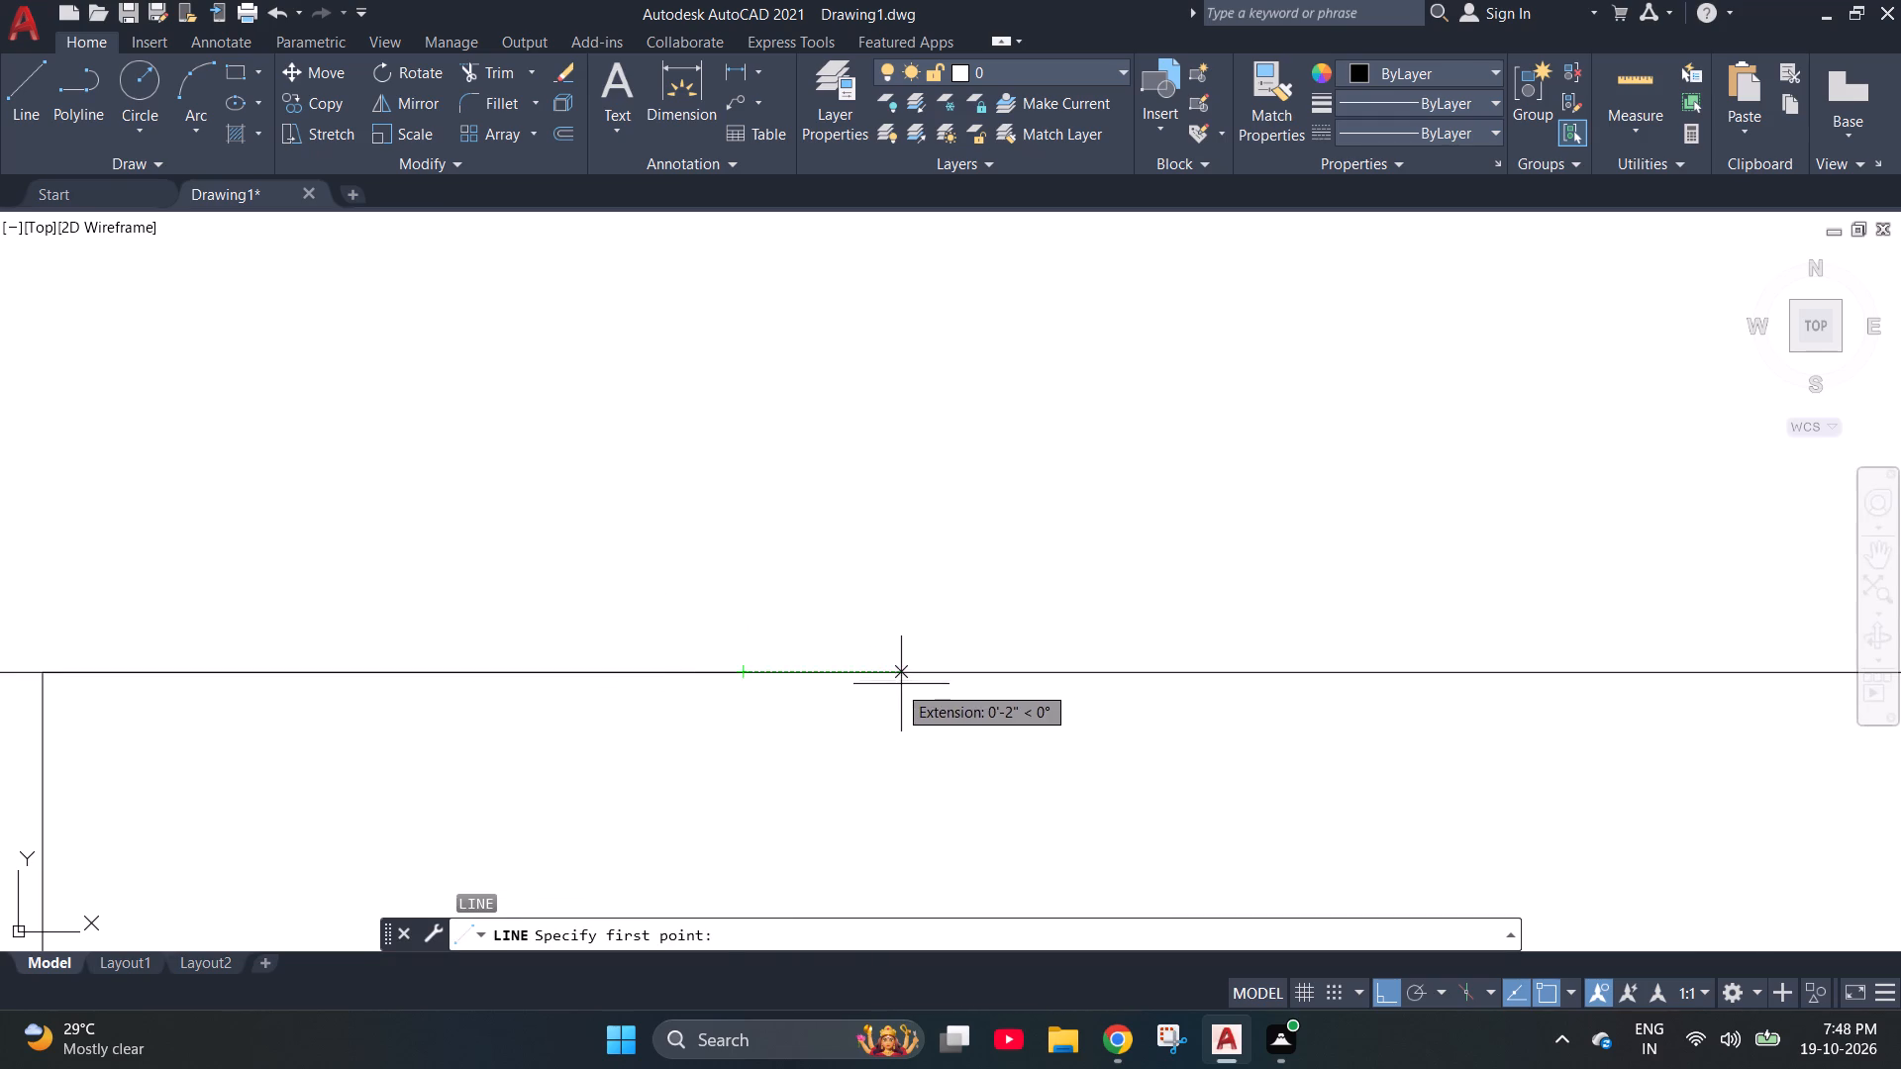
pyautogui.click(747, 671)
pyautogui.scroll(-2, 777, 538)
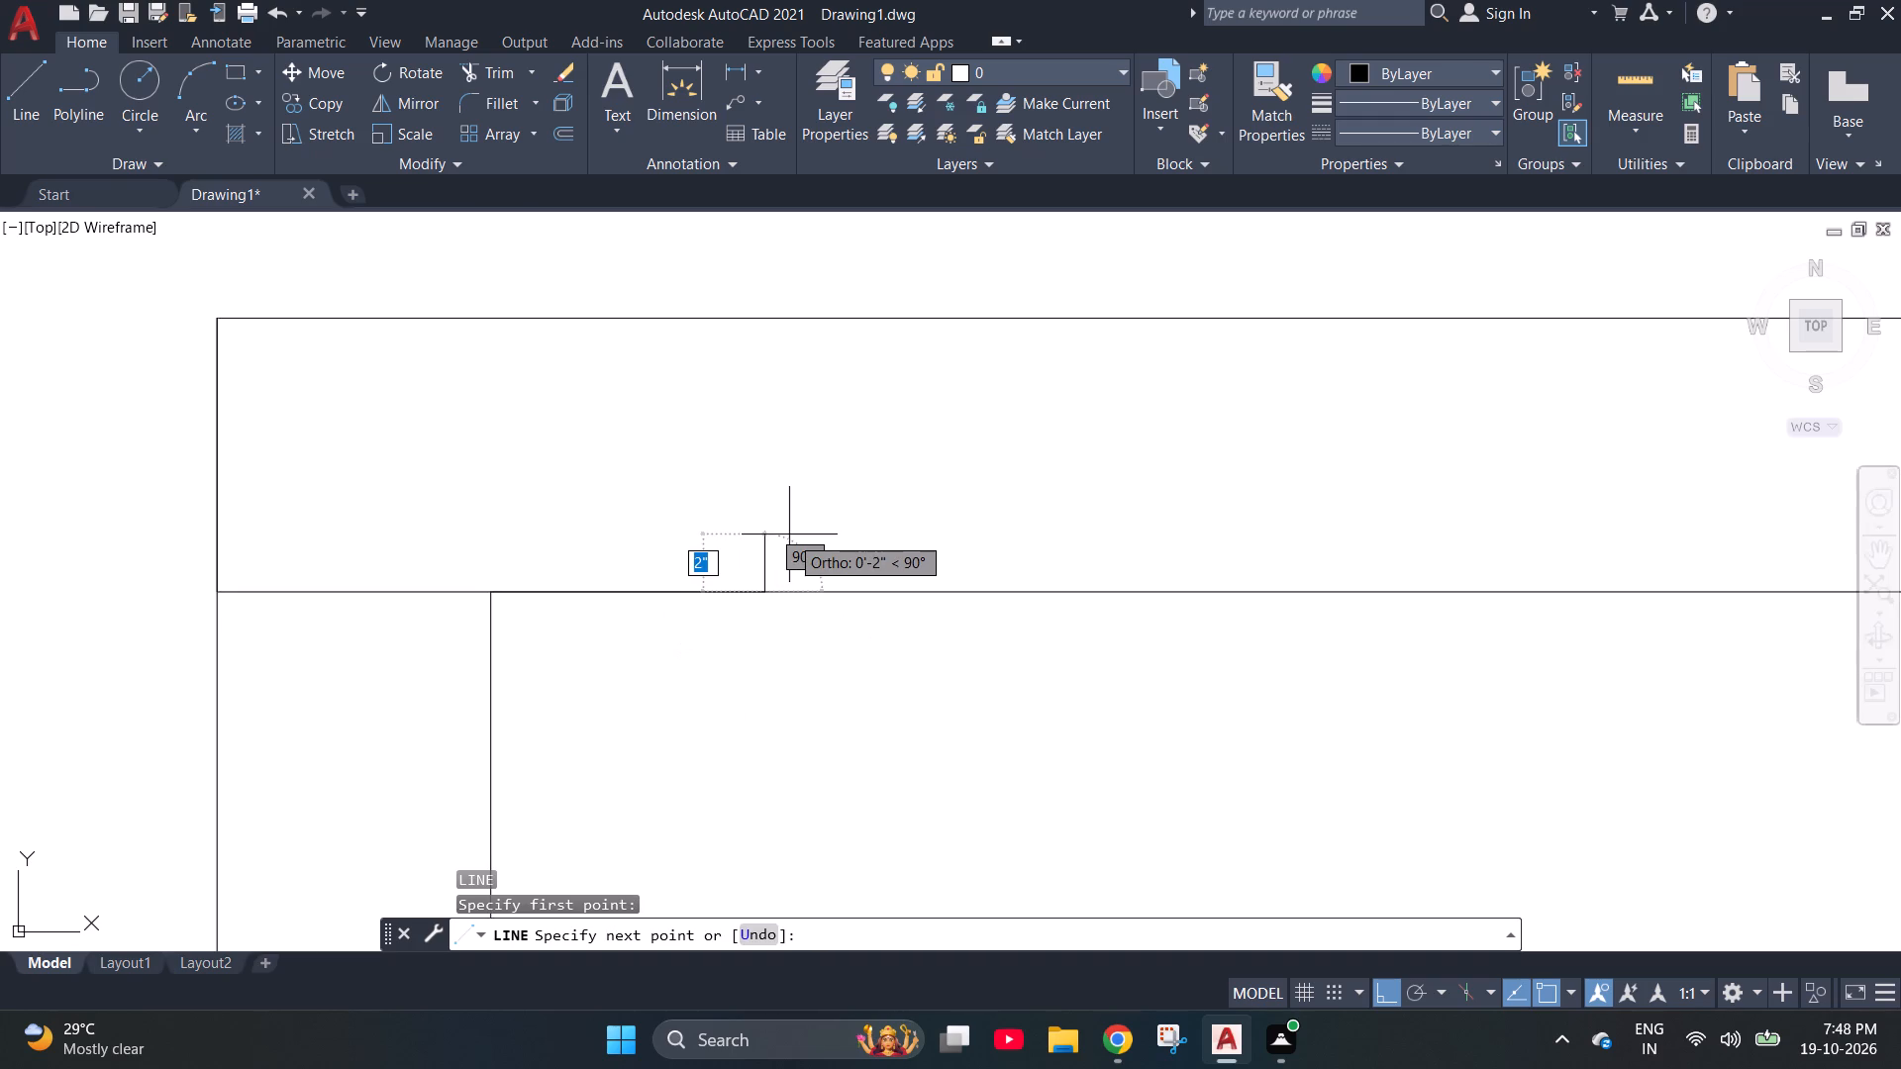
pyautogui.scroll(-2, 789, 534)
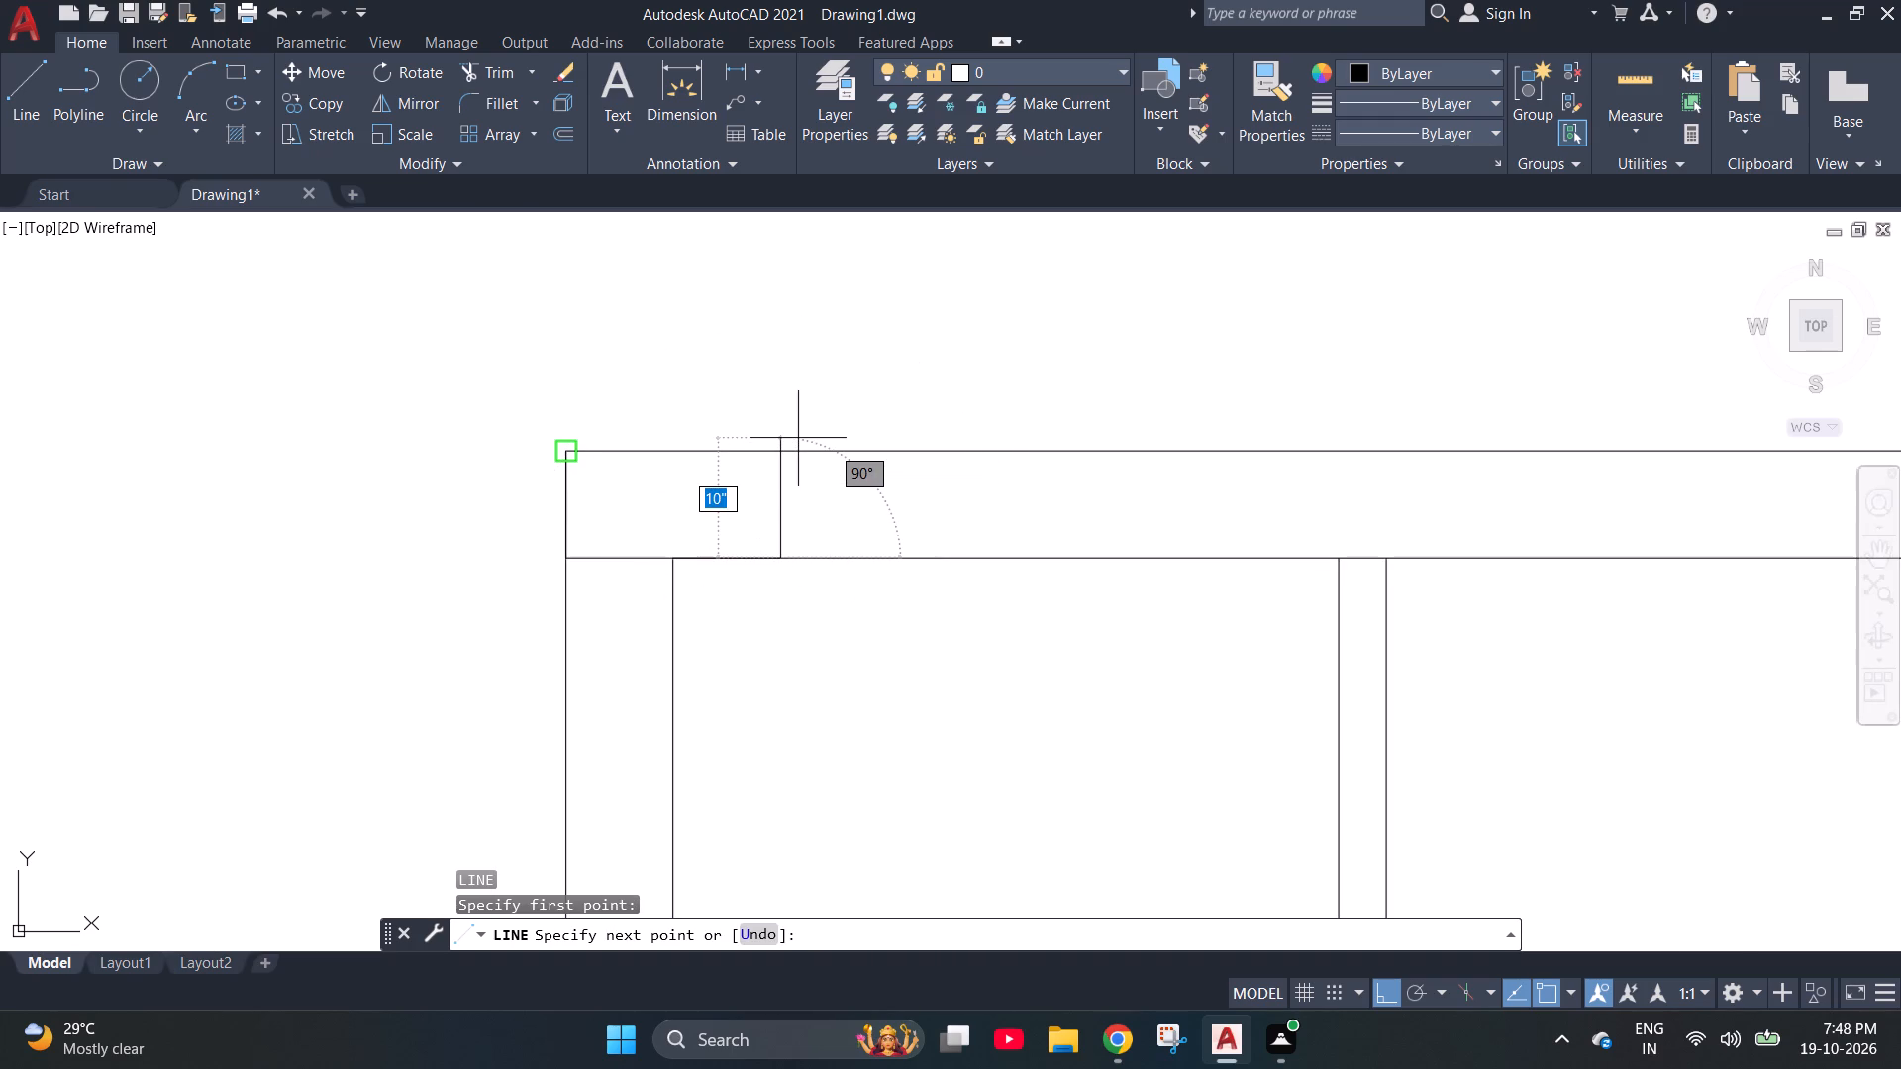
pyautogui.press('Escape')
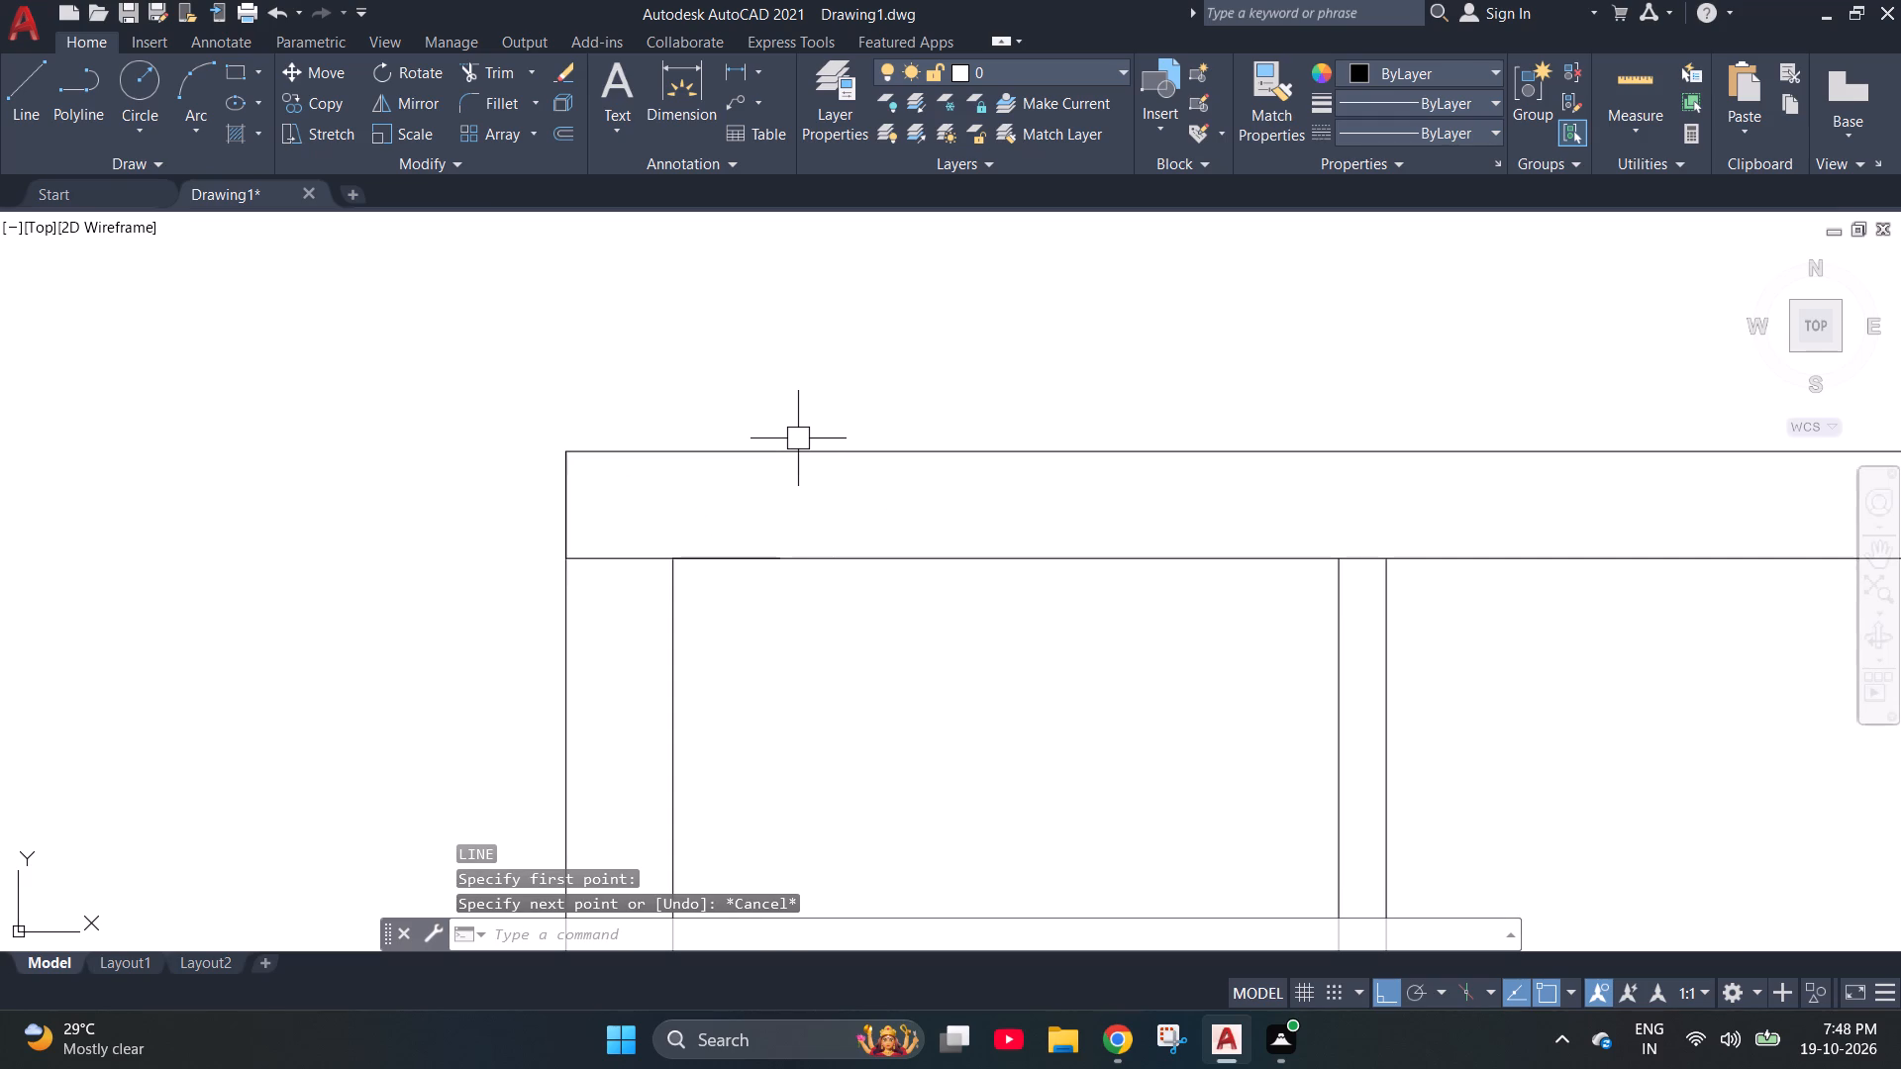
# Look through the Options dialog's settings pages from Files to Profiles, return to Selection, and close it without changes.
pyautogui.write('op')
pyautogui.press('Return')
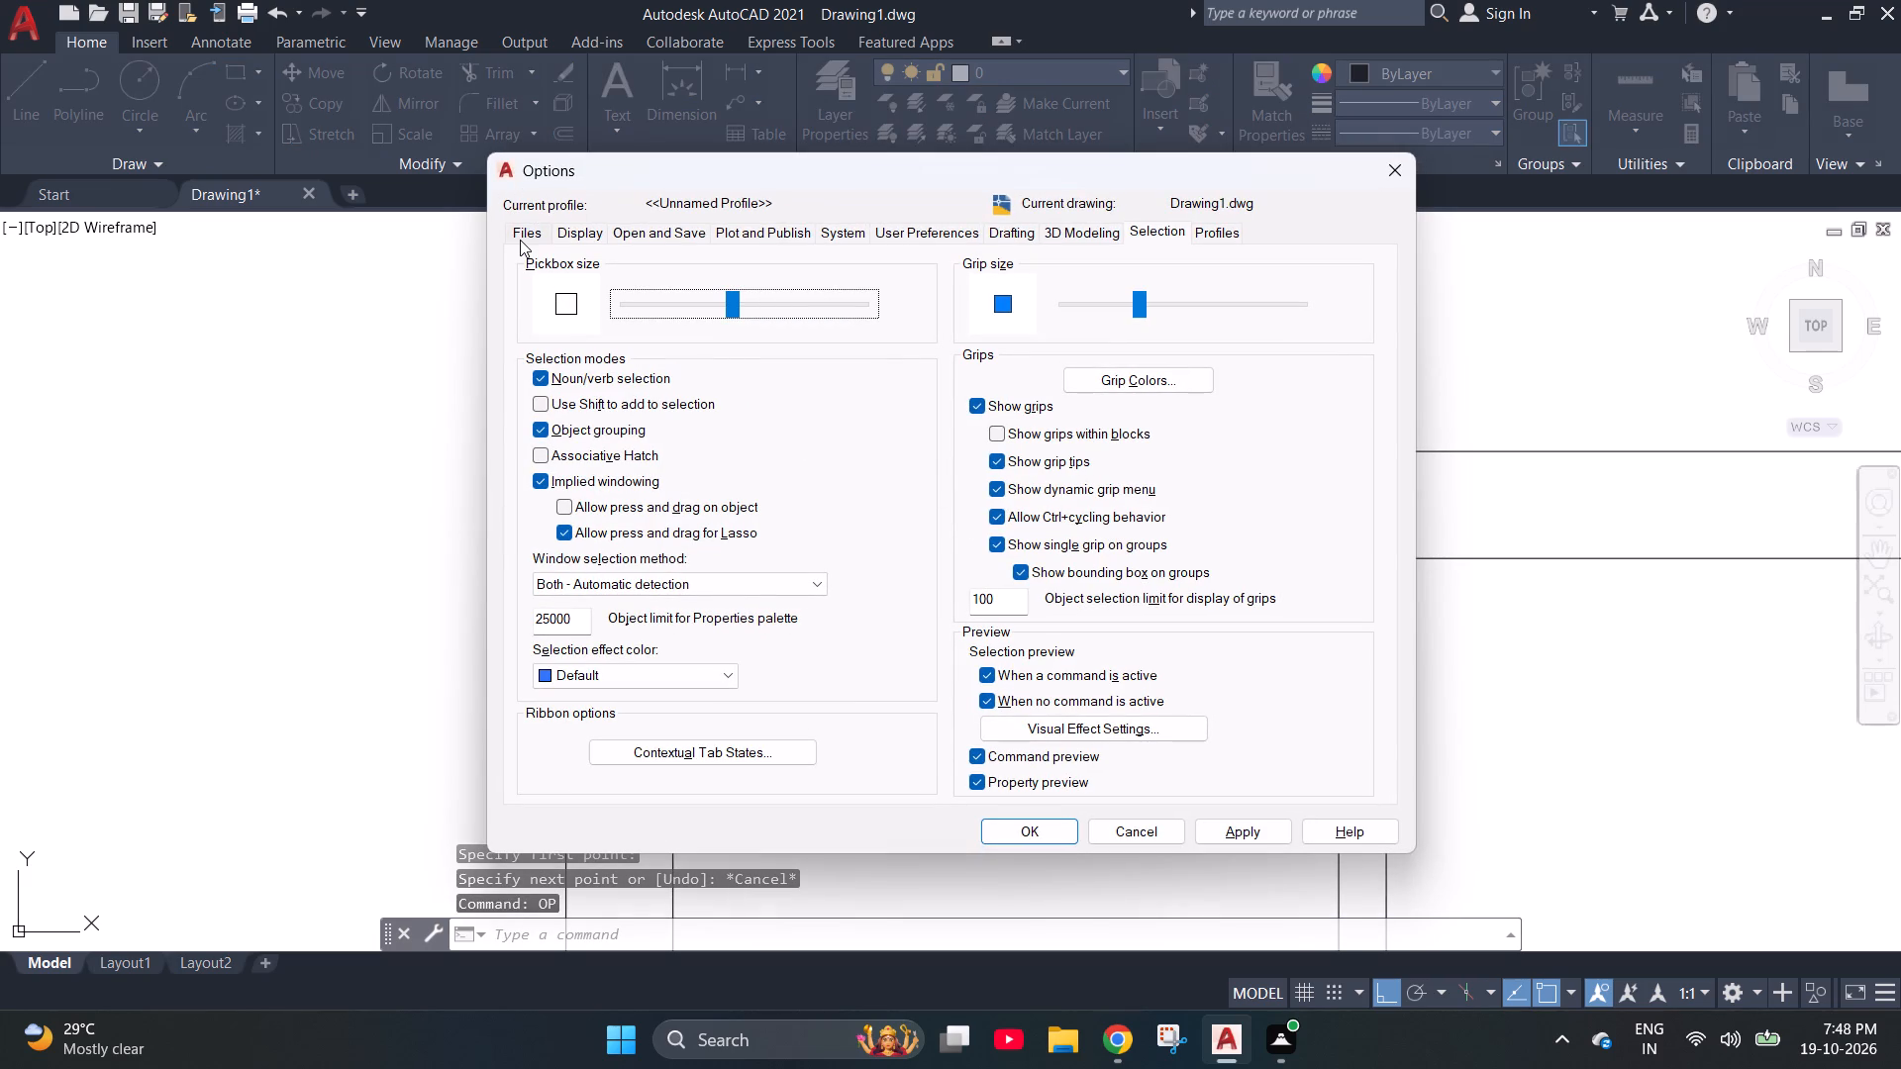
pyautogui.click(538, 235)
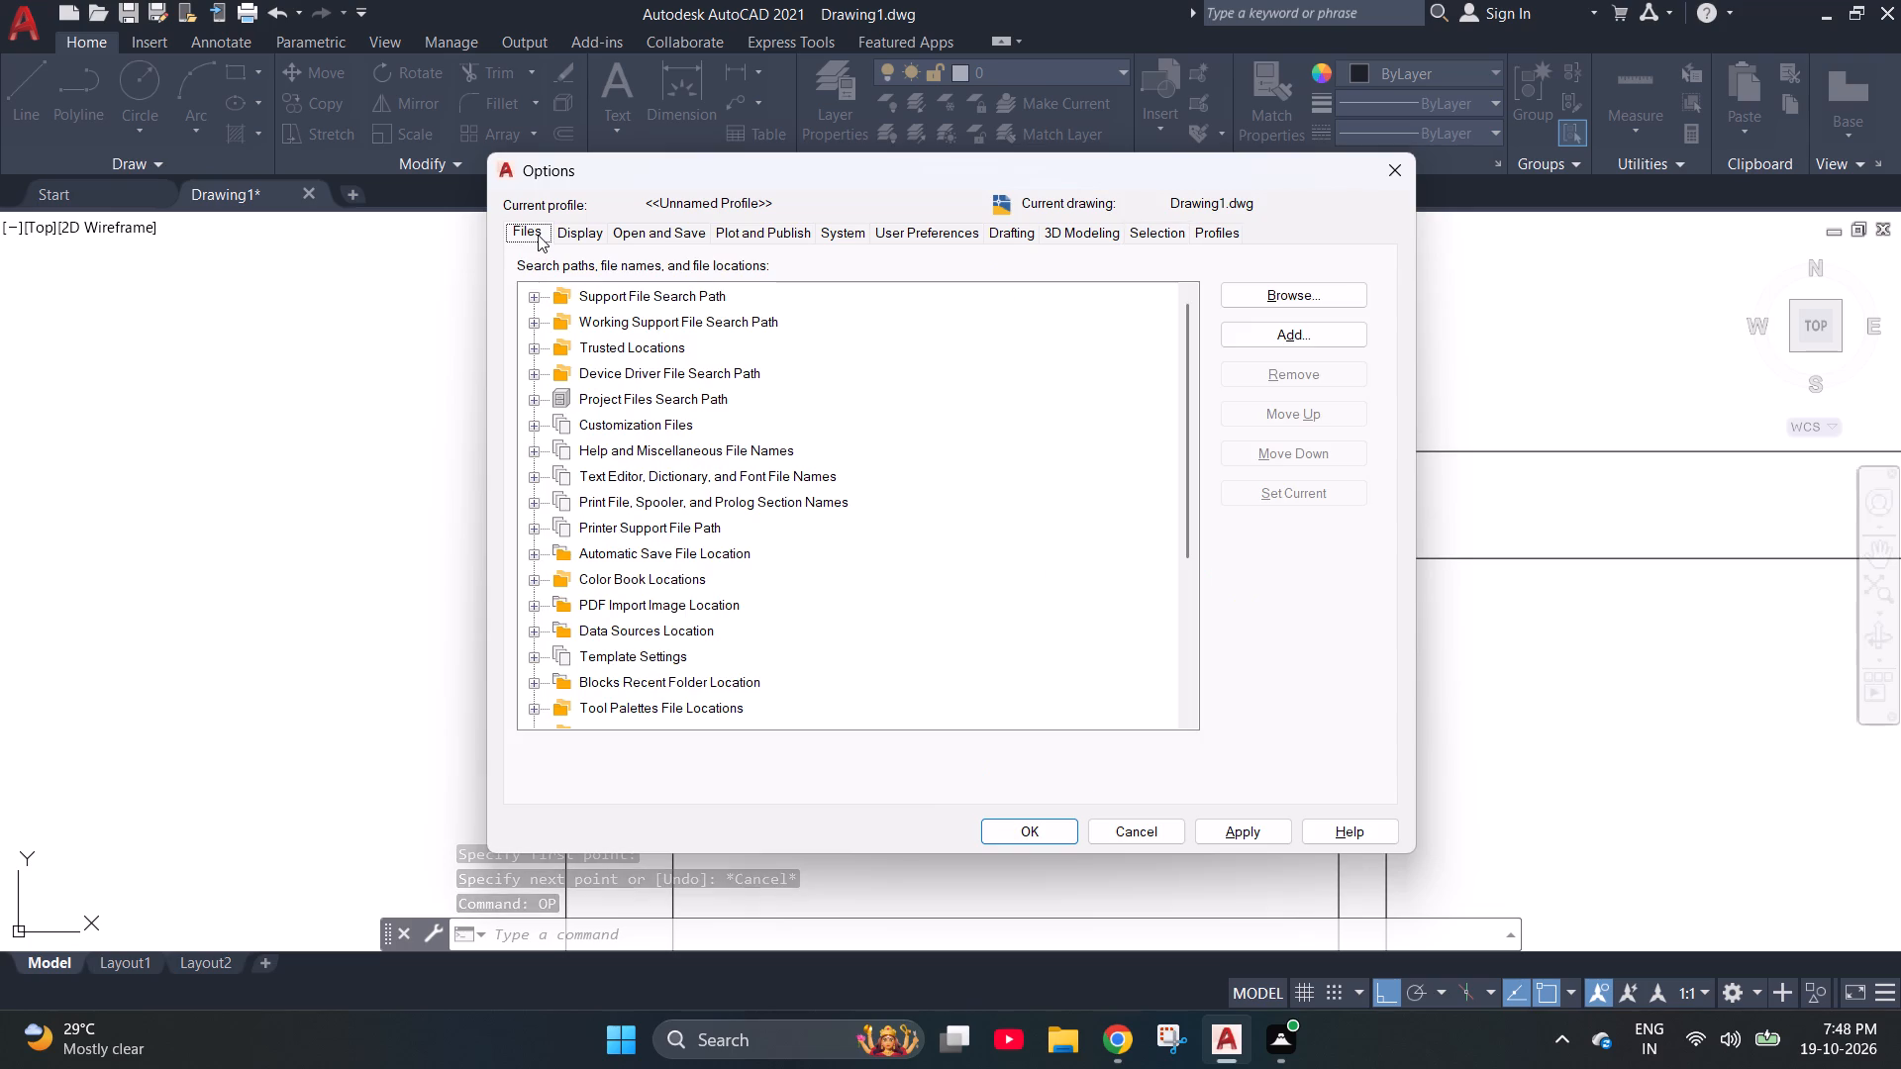
pyautogui.click(564, 230)
pyautogui.click(674, 236)
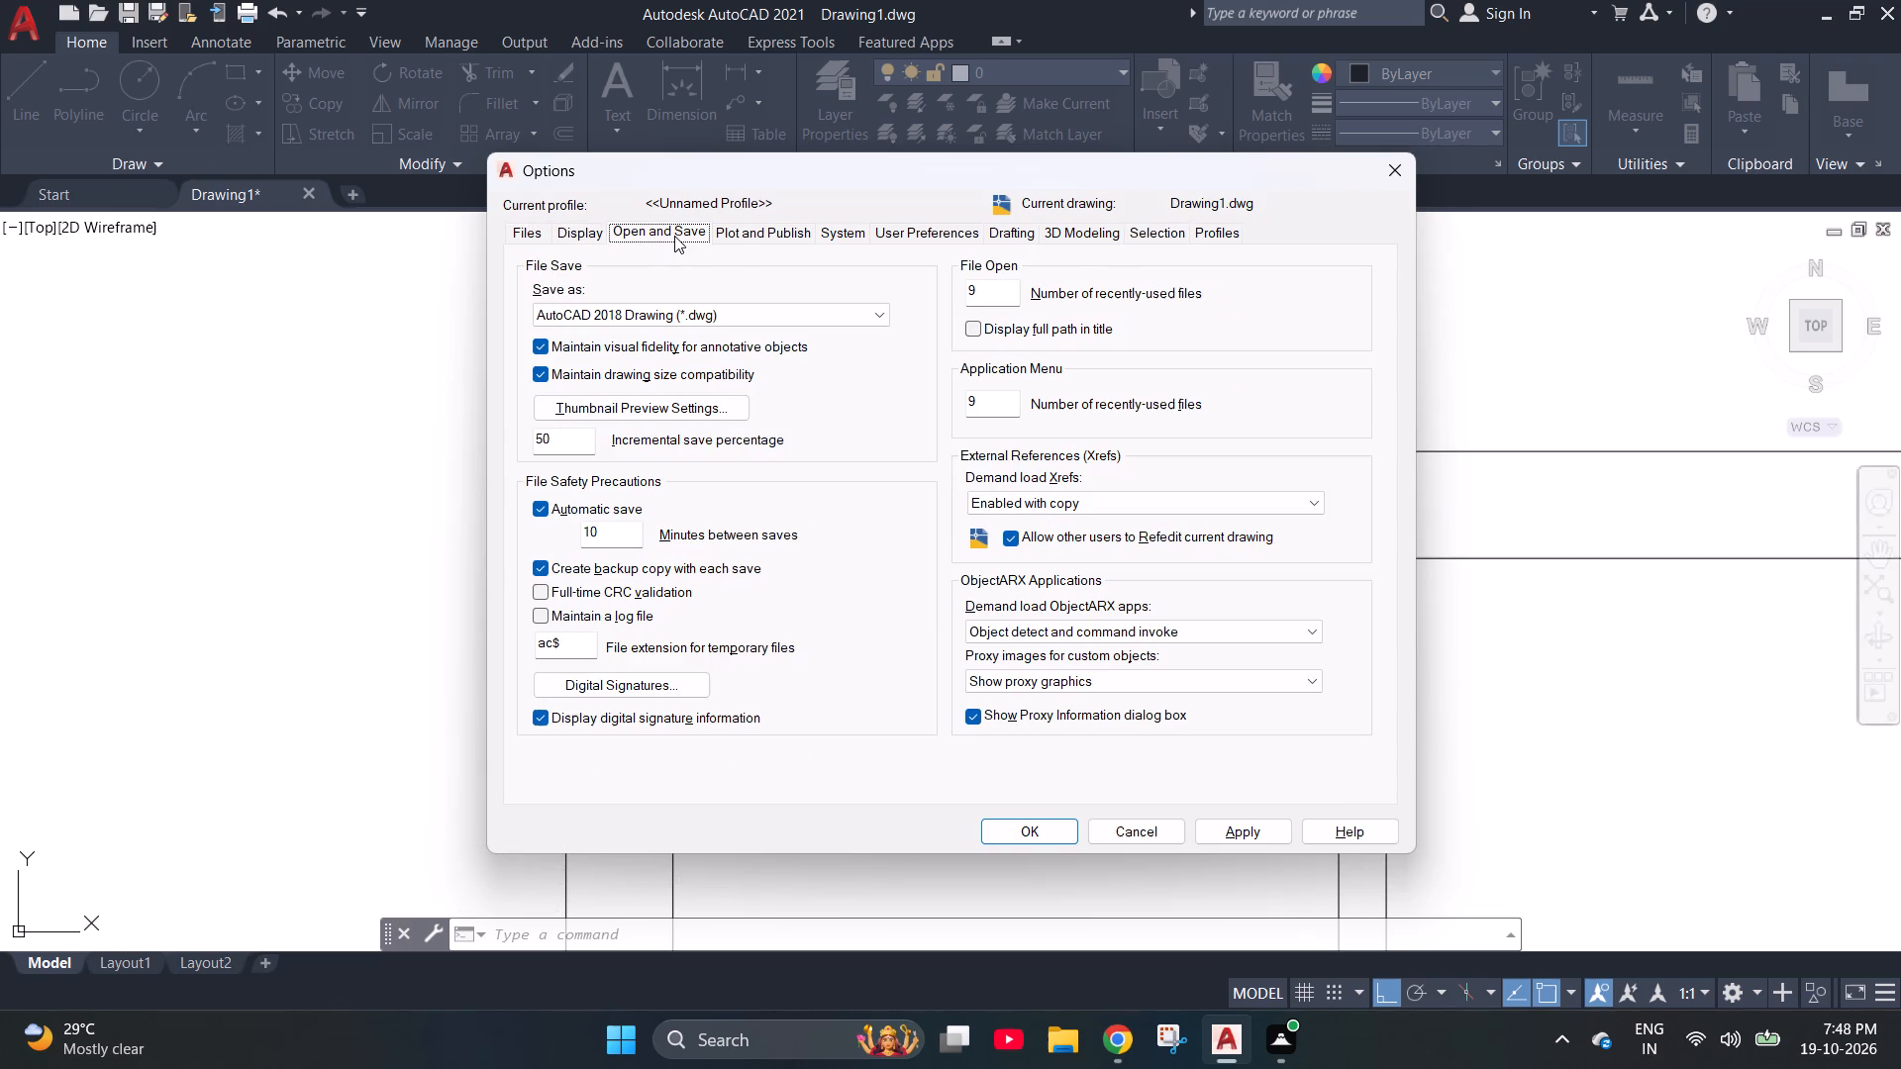
pyautogui.click(767, 234)
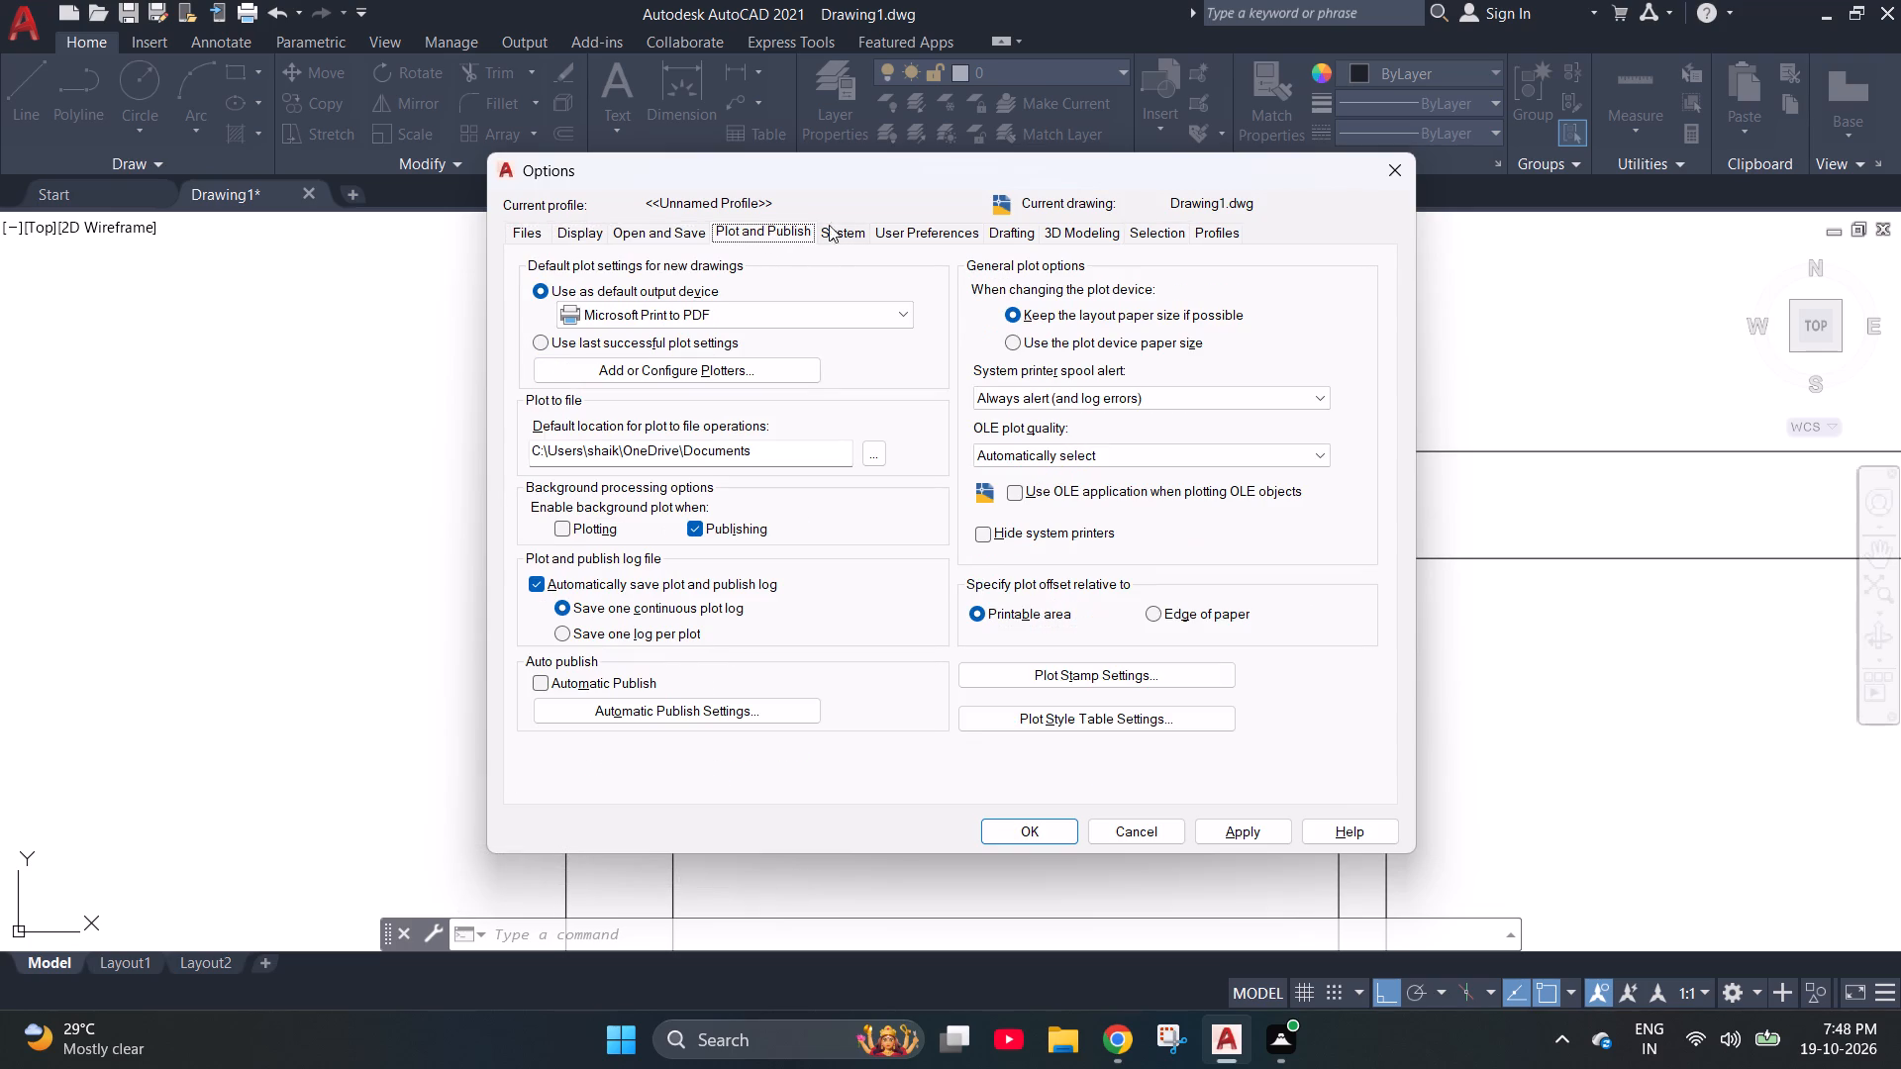
pyautogui.click(837, 231)
pyautogui.click(905, 229)
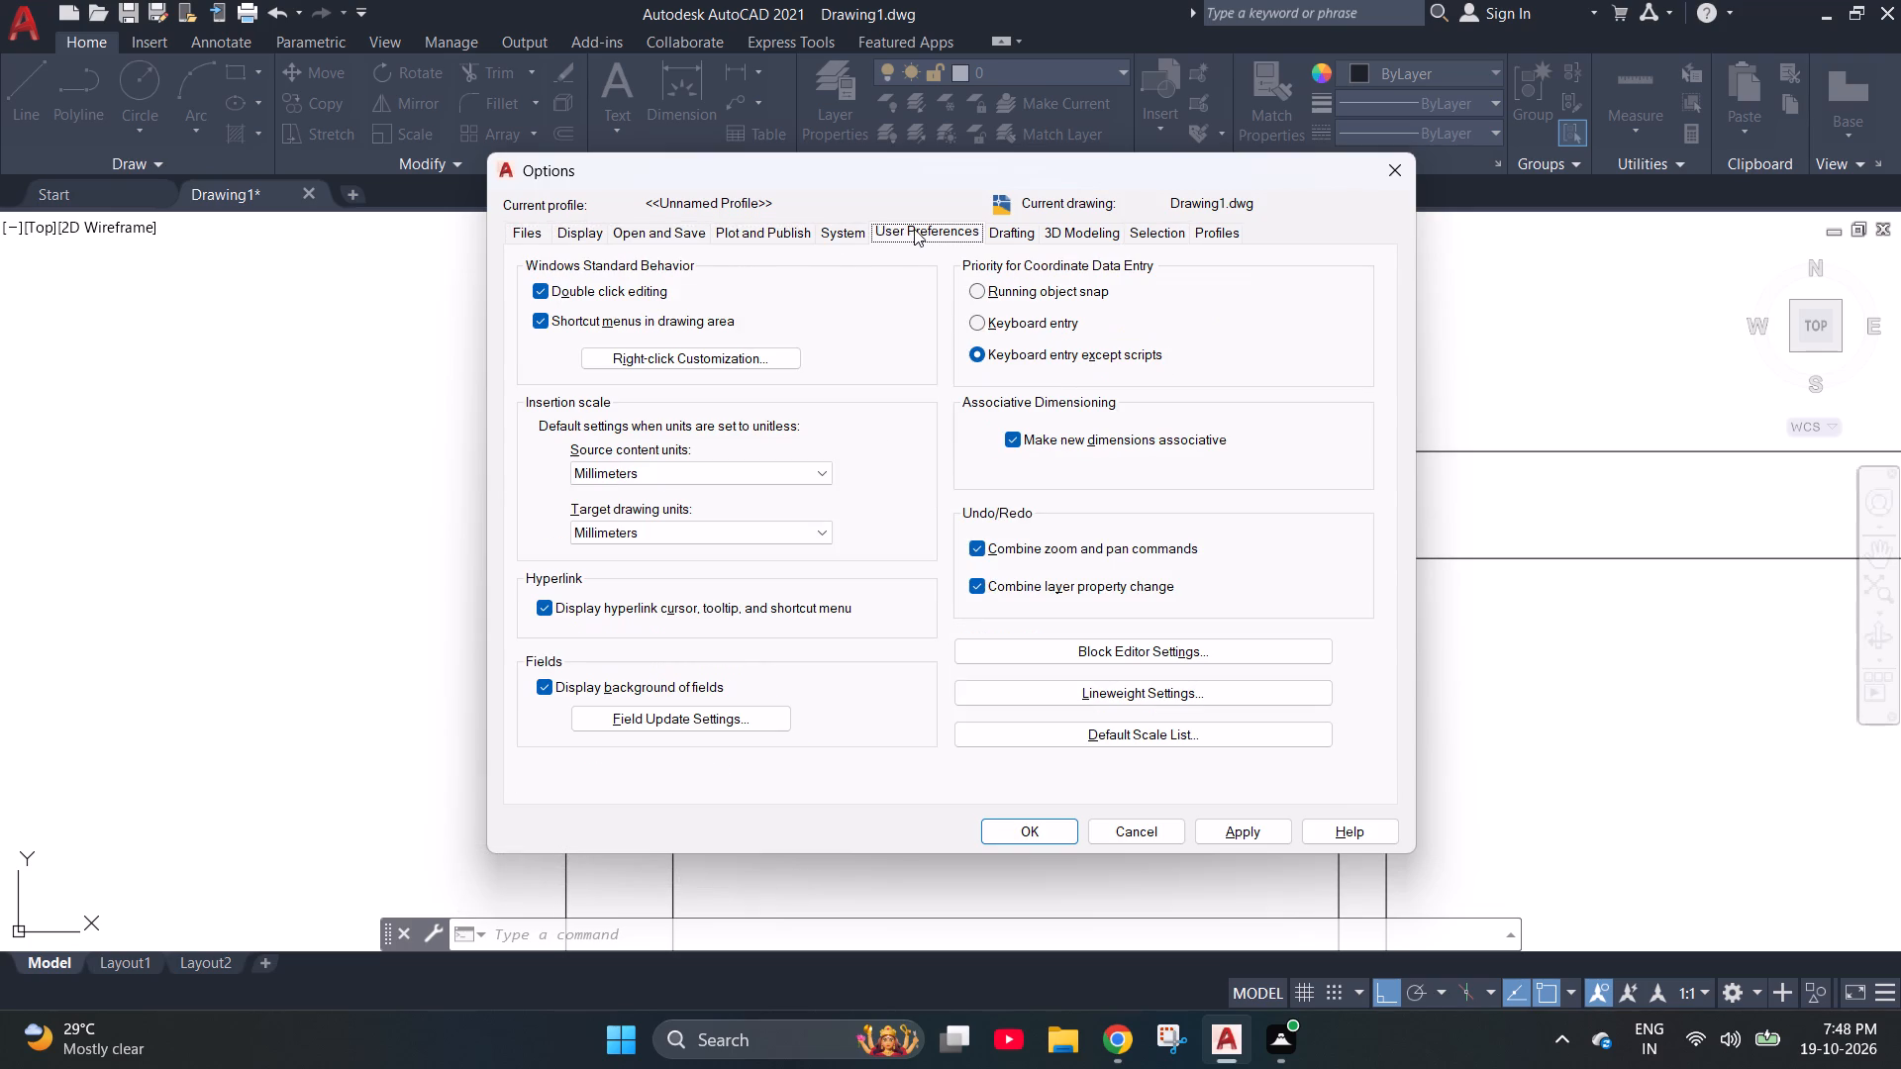
pyautogui.click(1016, 233)
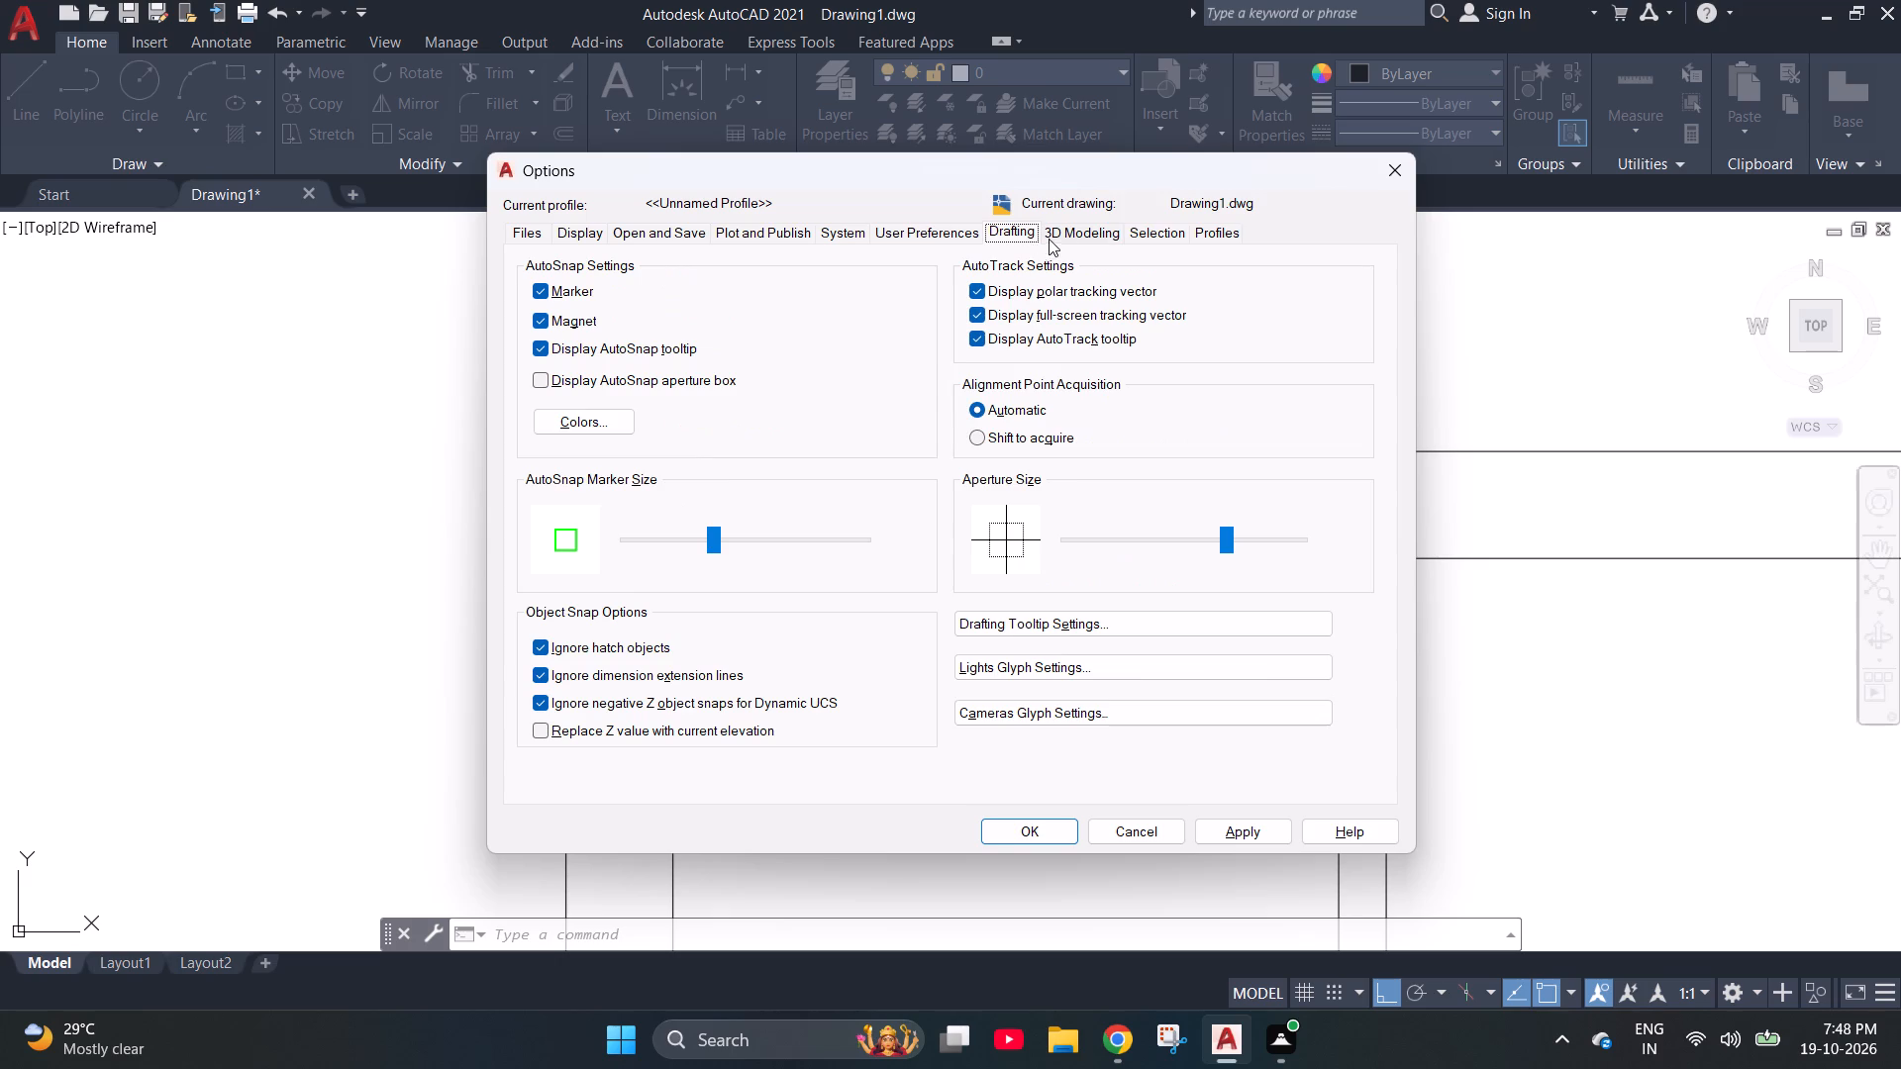
pyautogui.click(1066, 237)
pyautogui.click(1138, 227)
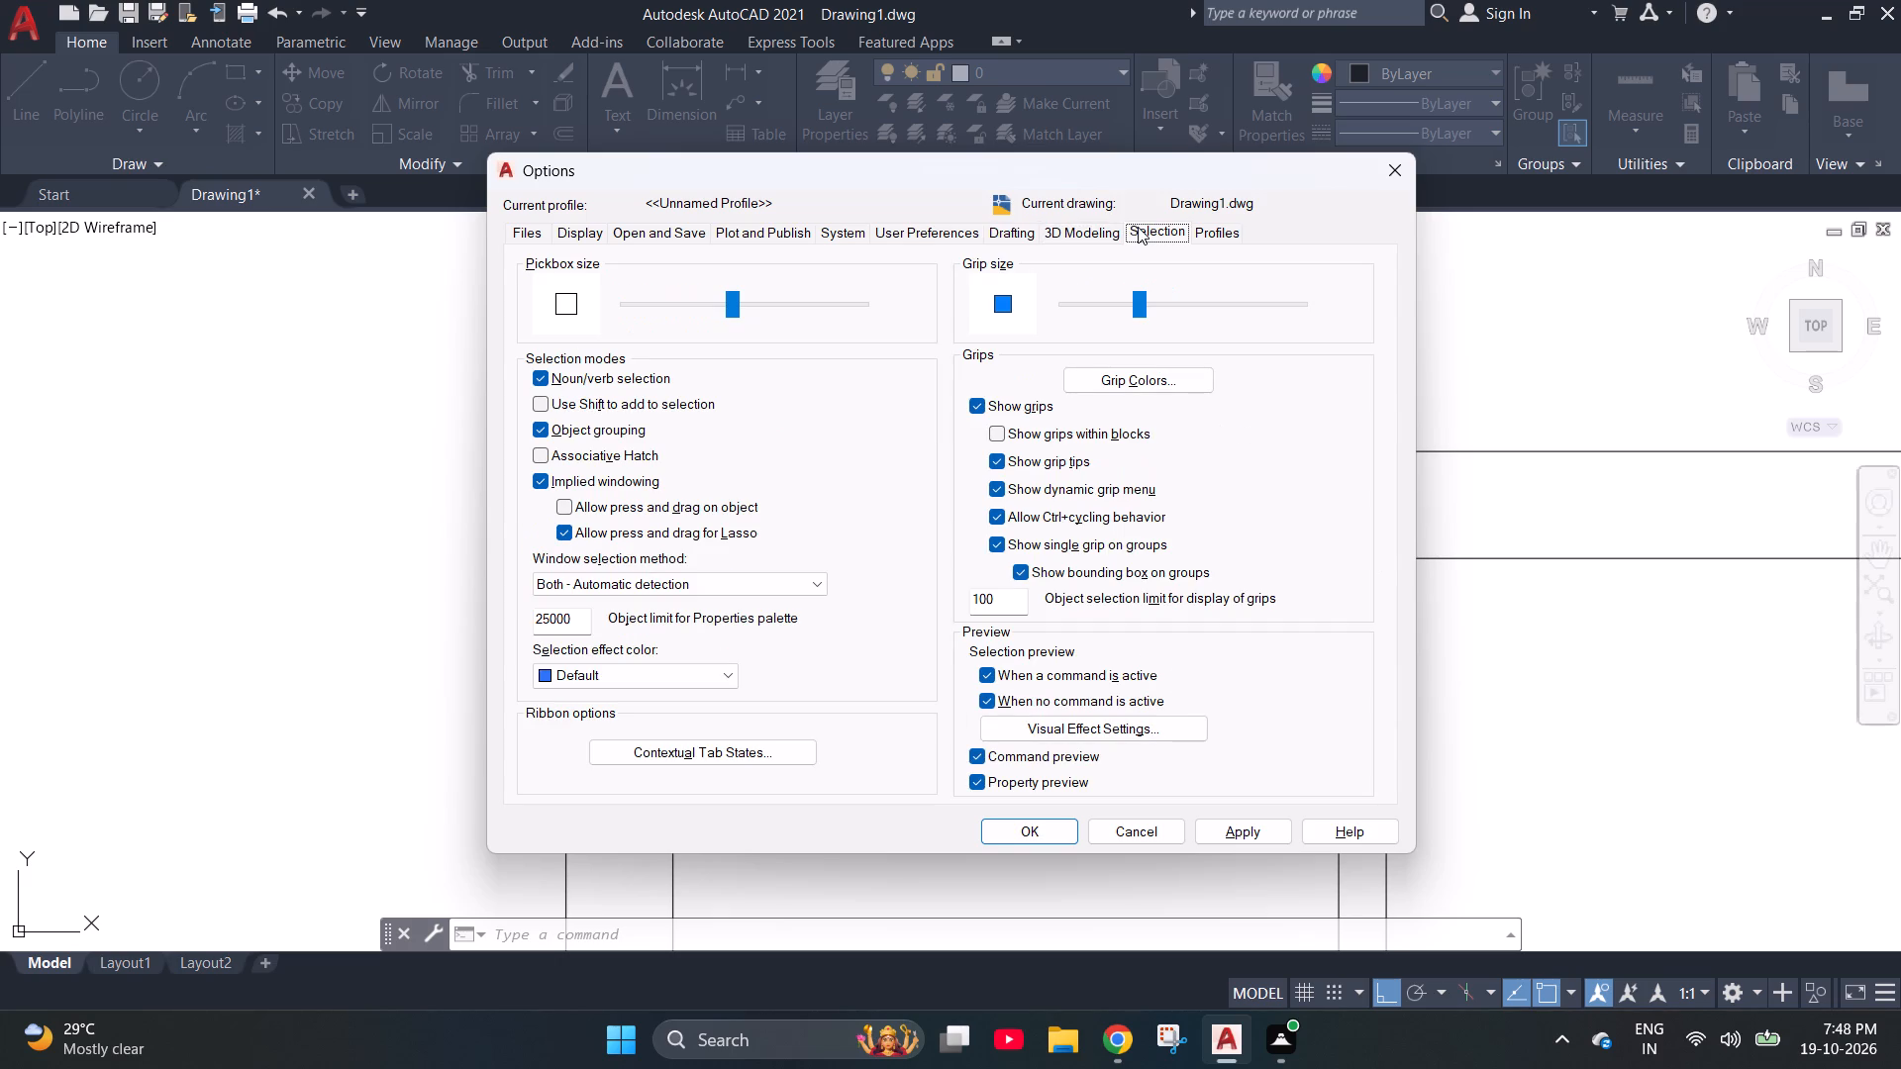
pyautogui.click(1168, 231)
pyautogui.click(1204, 229)
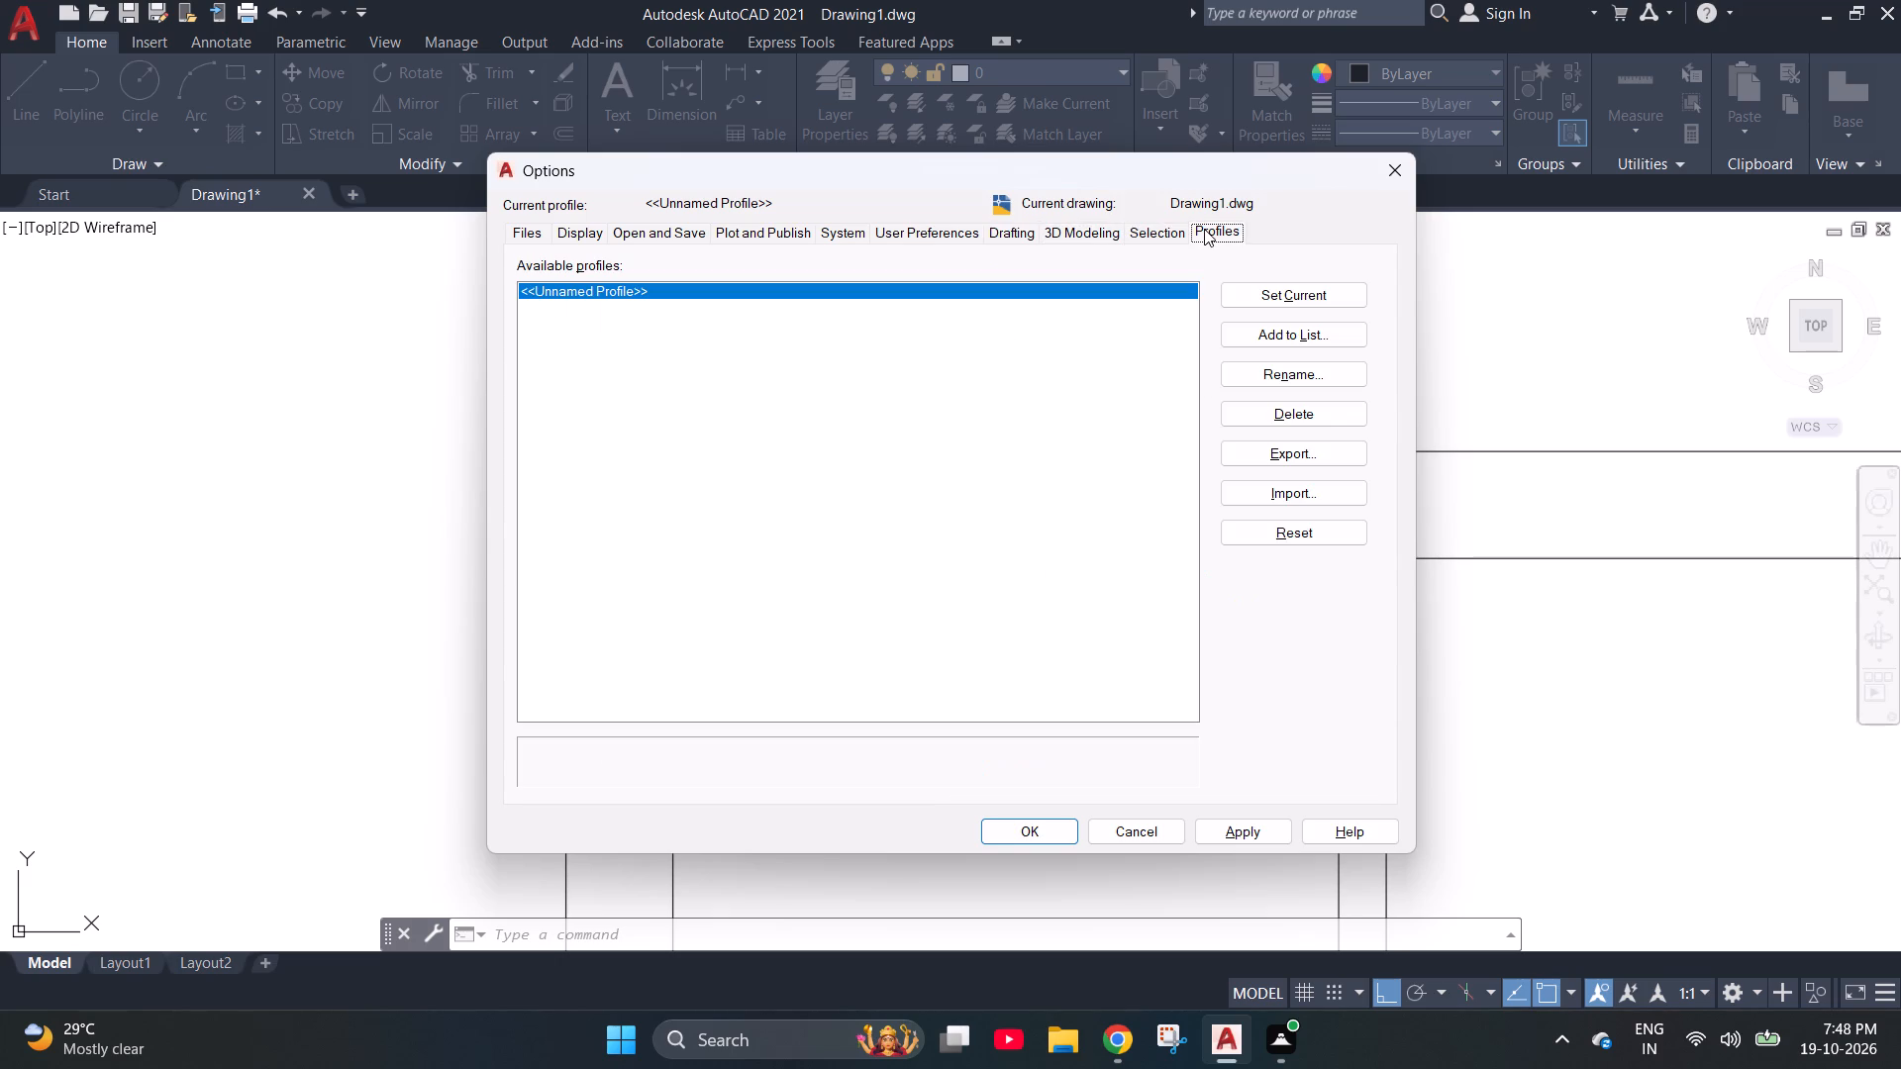
pyautogui.click(1164, 239)
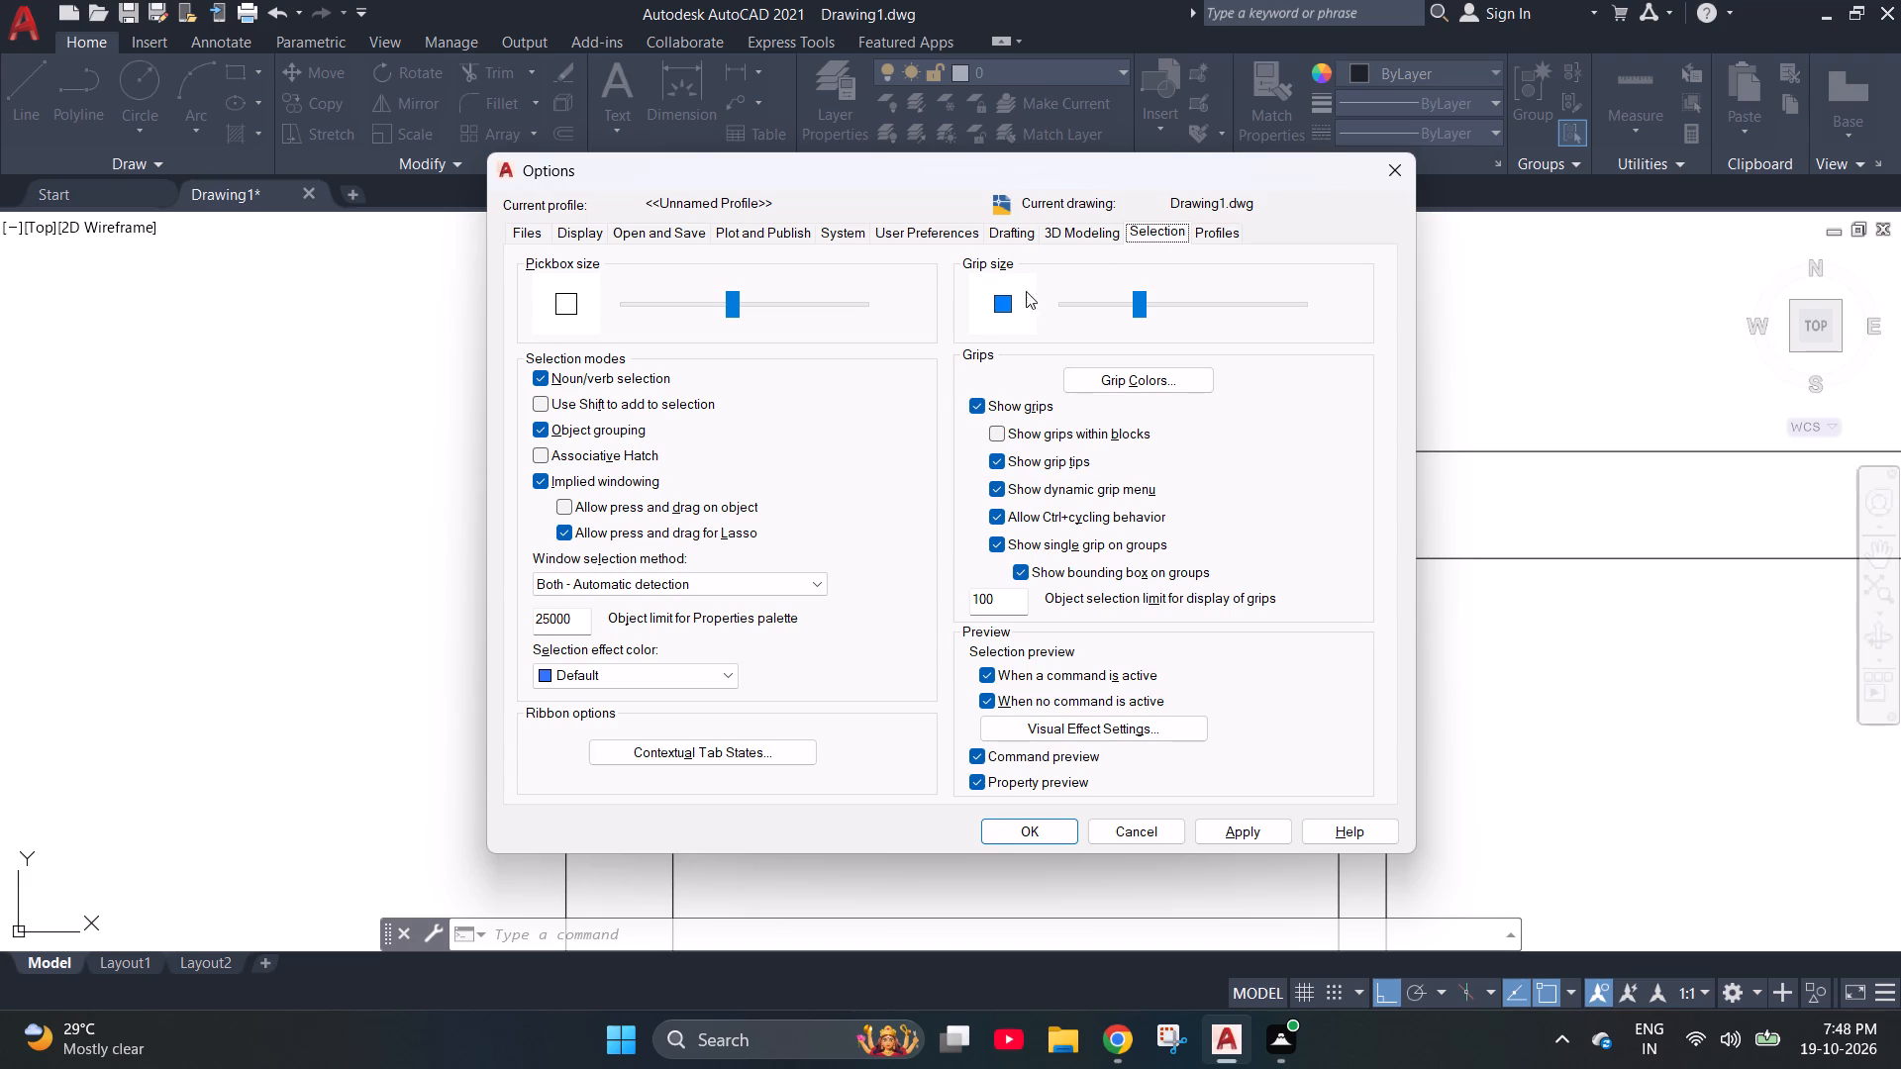
pyautogui.click(174, 530)
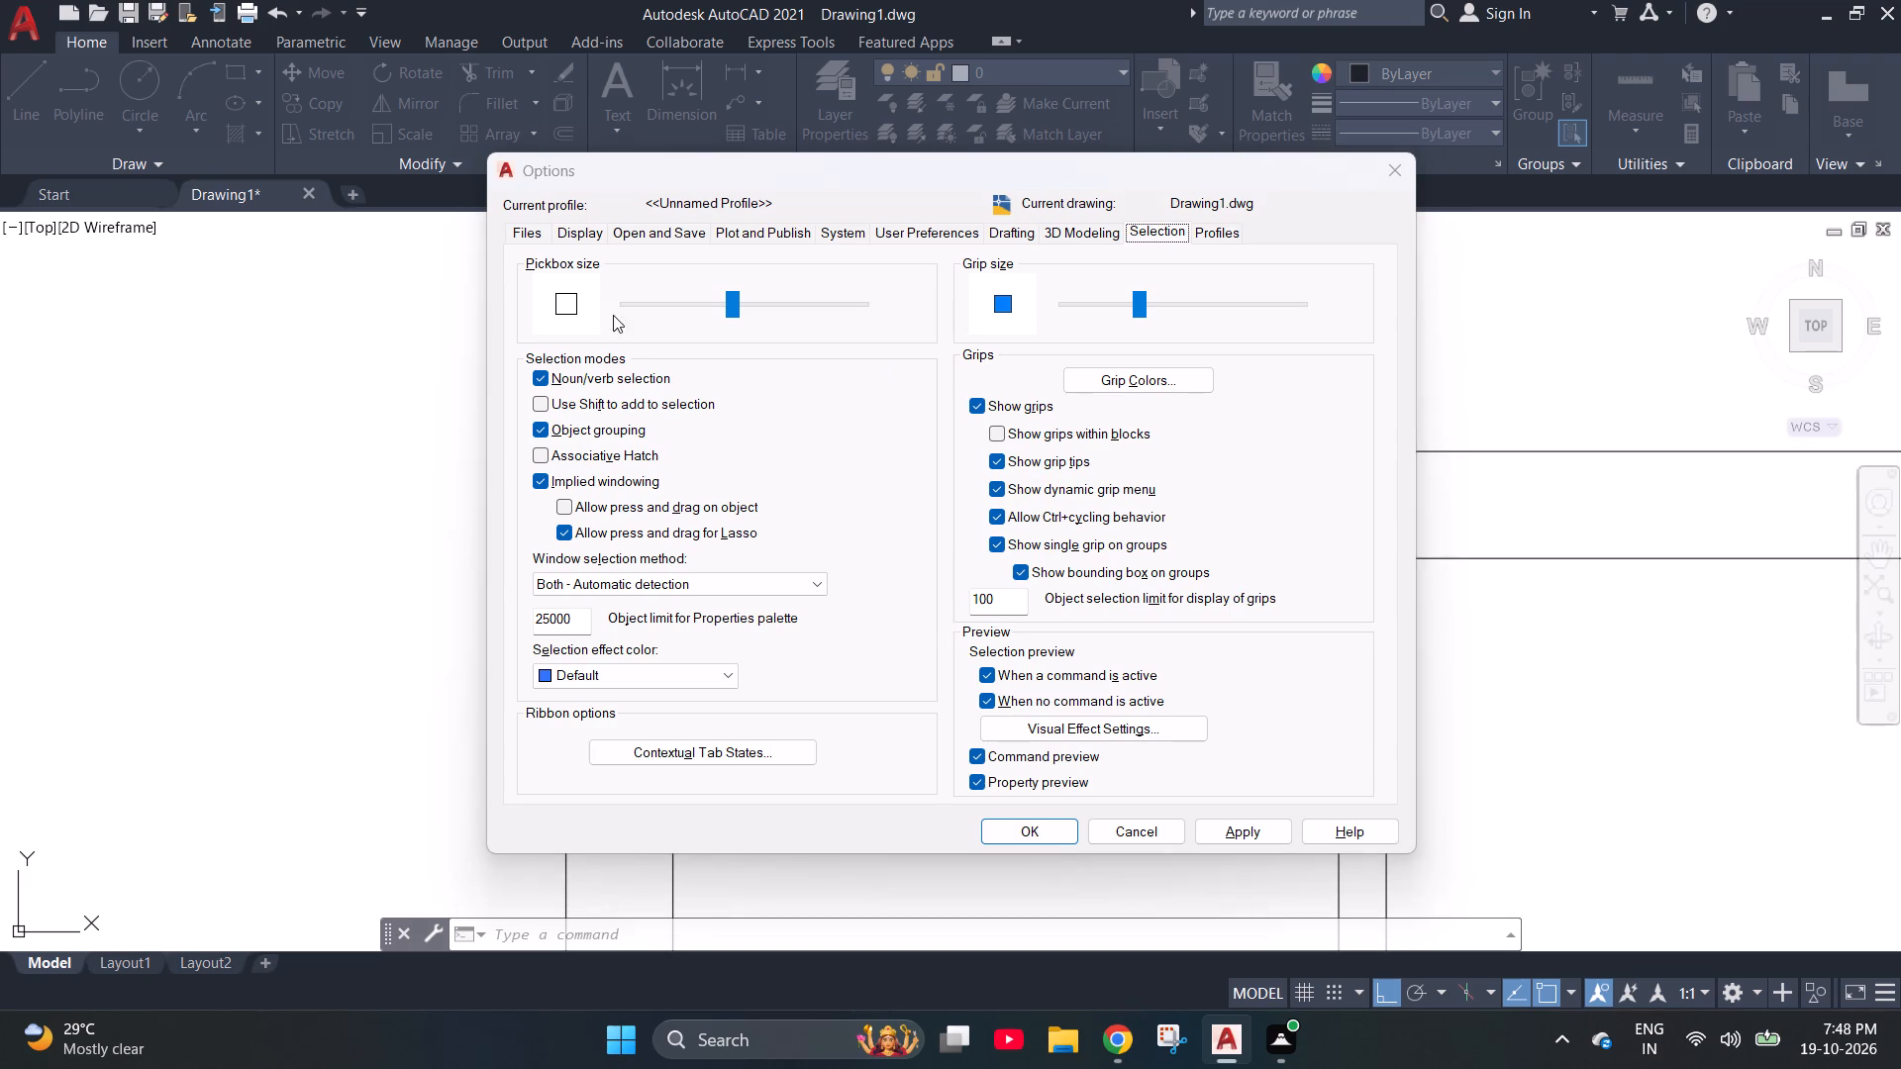
pyautogui.click(1107, 830)
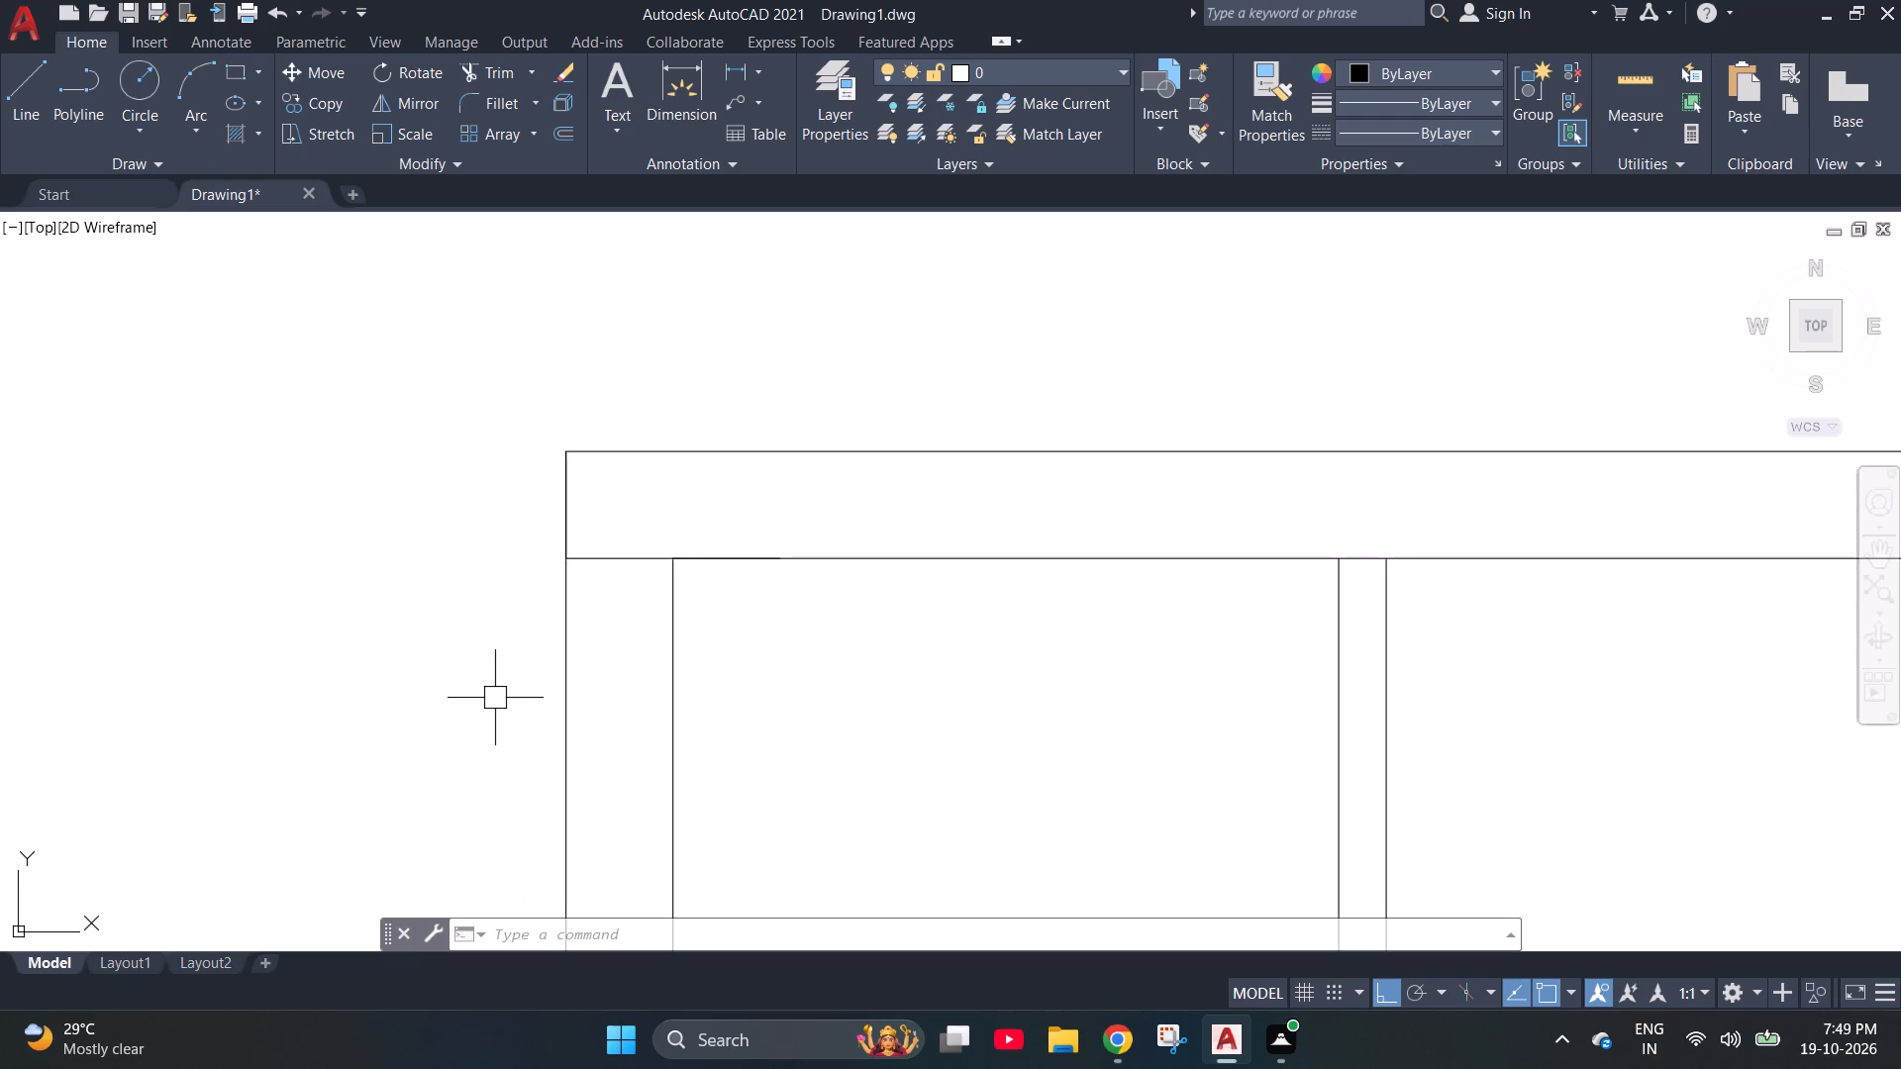
# Select the left wall's outer and inner lines just below the building's upper-left corner.
pyautogui.click(476, 621)
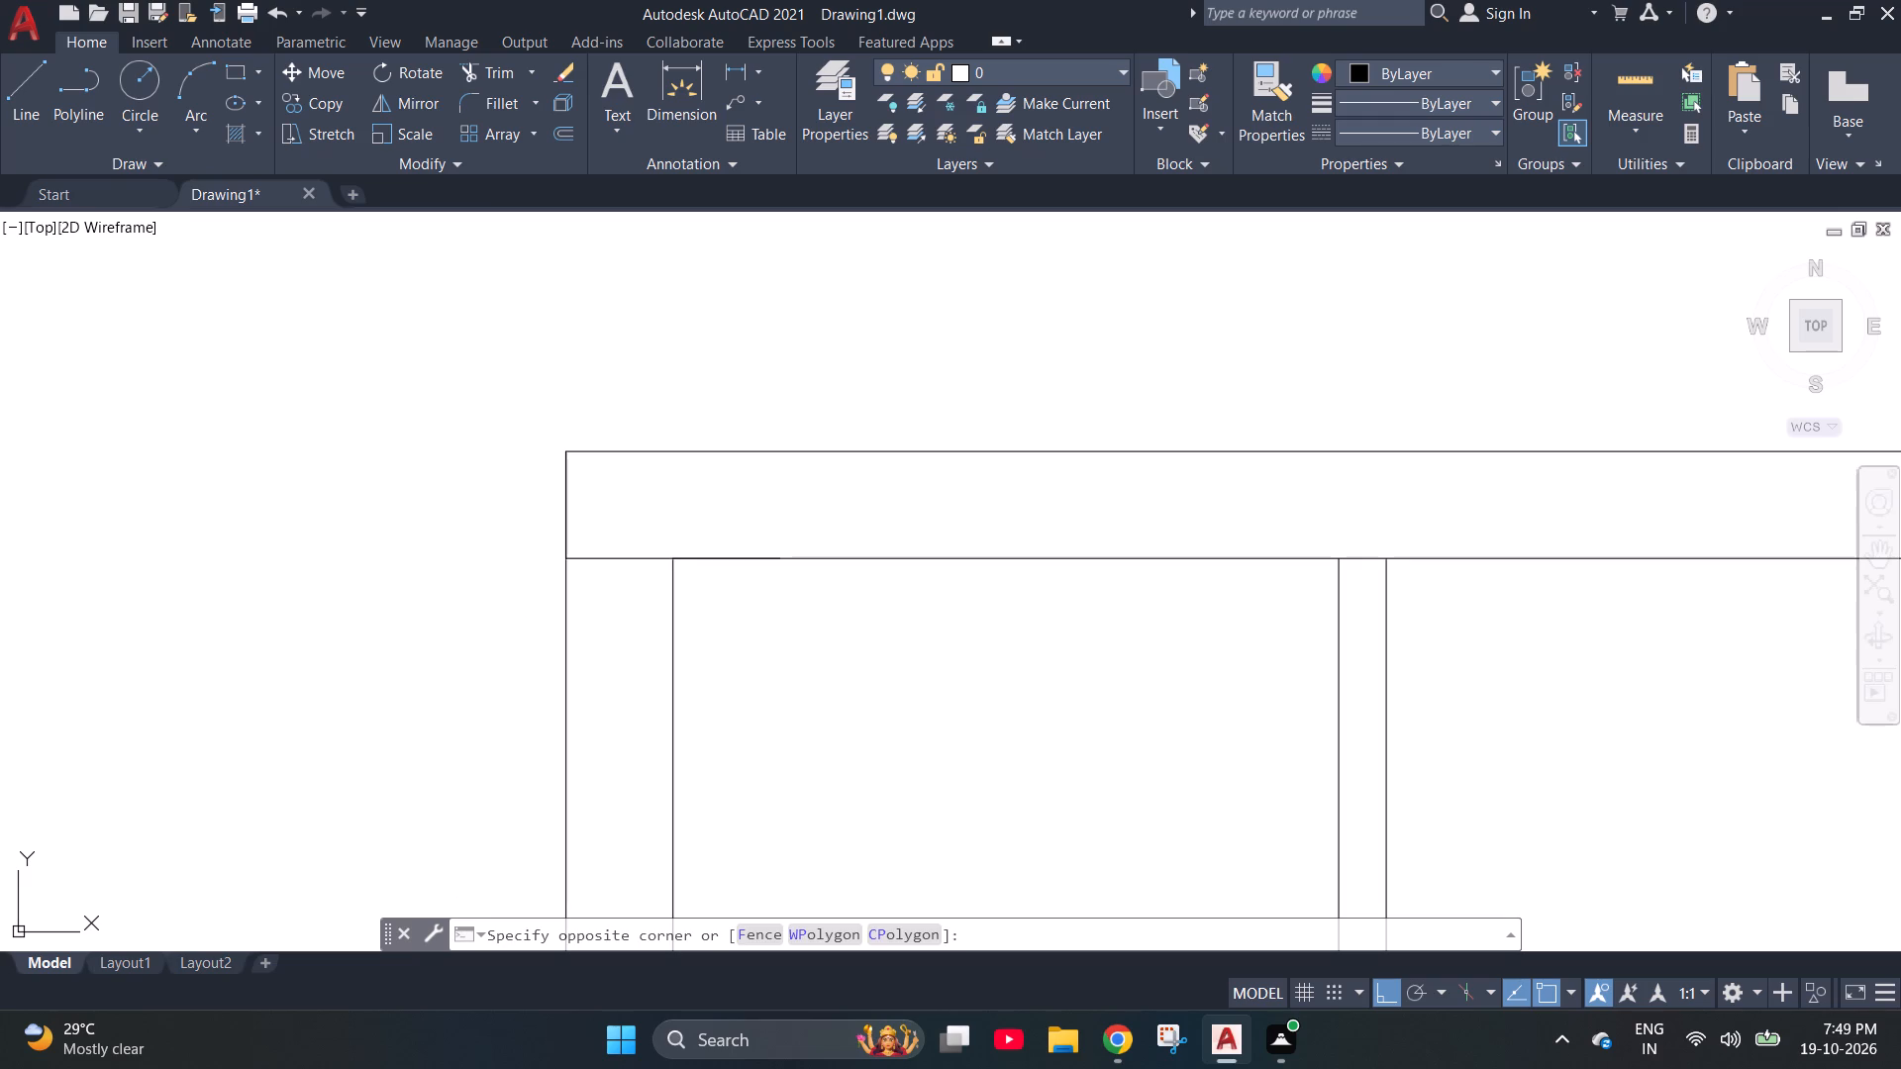
pyautogui.click(786, 717)
pyautogui.click(774, 717)
pyautogui.click(493, 666)
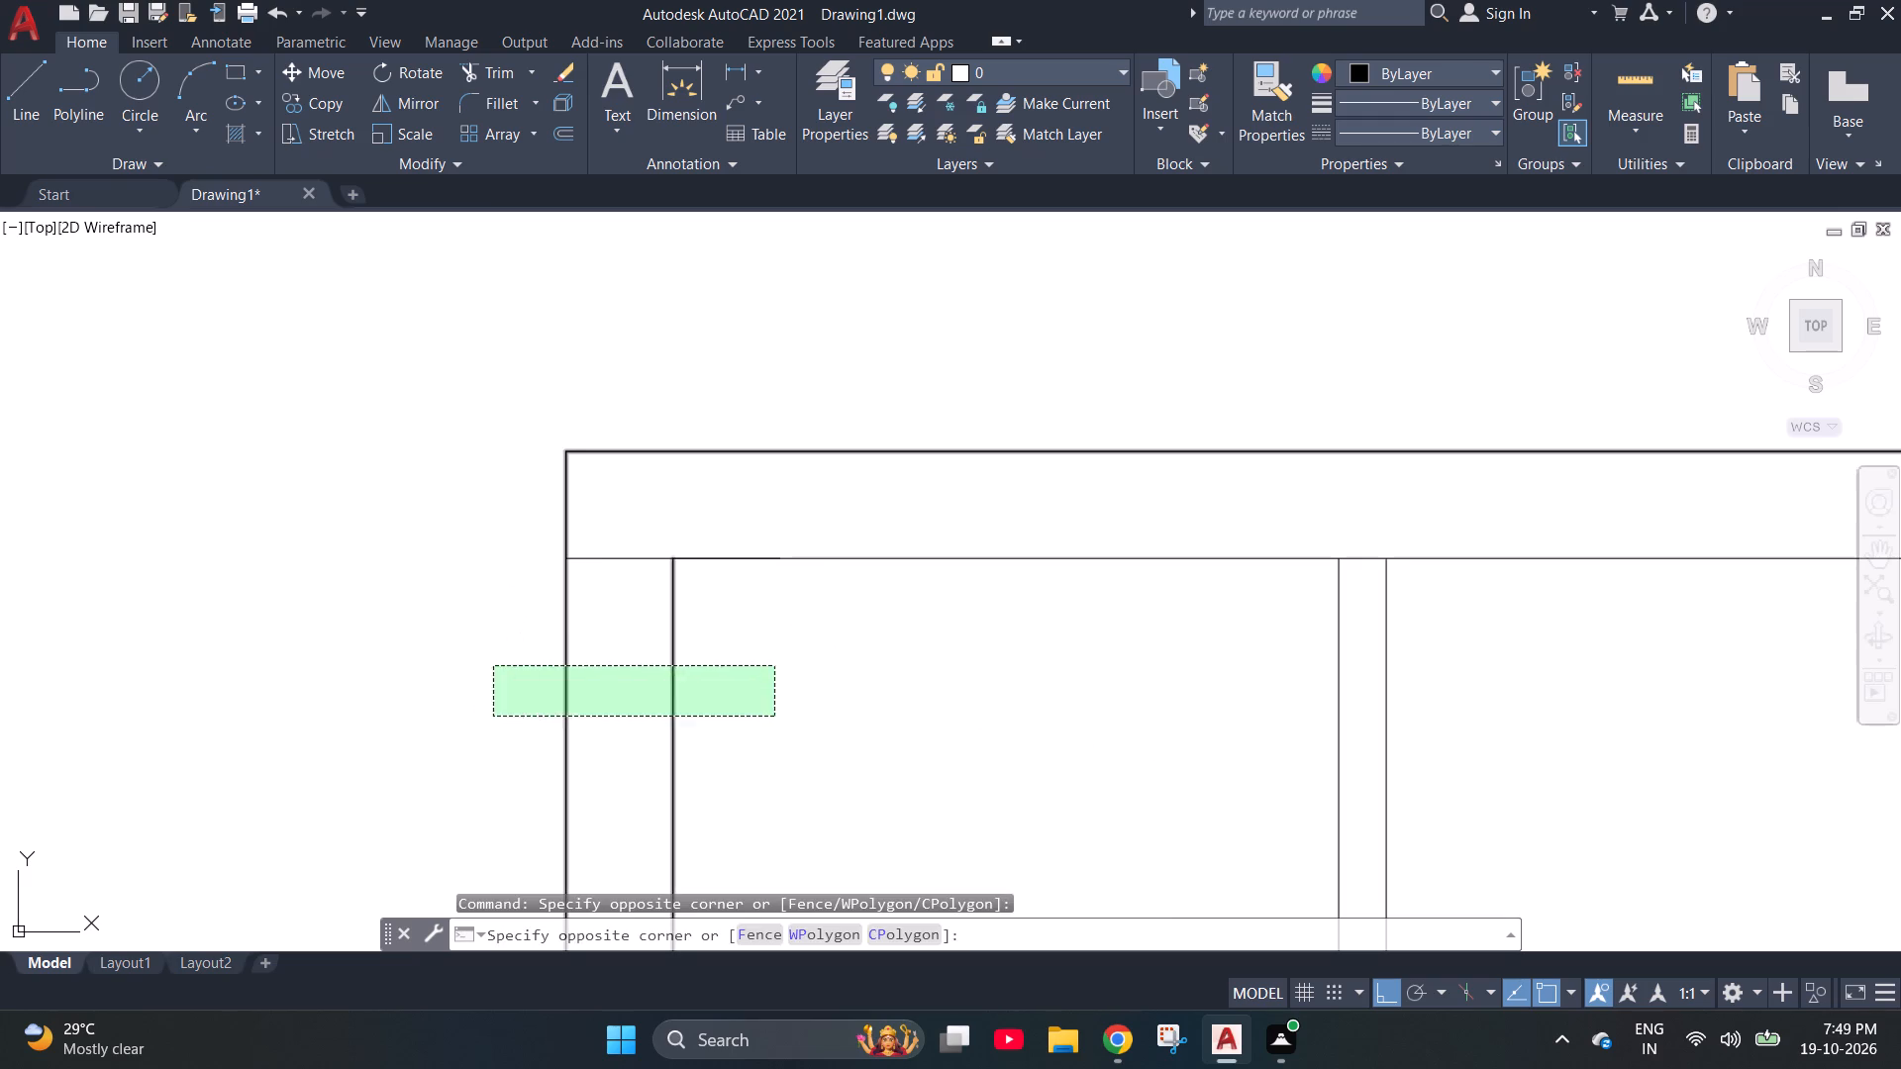
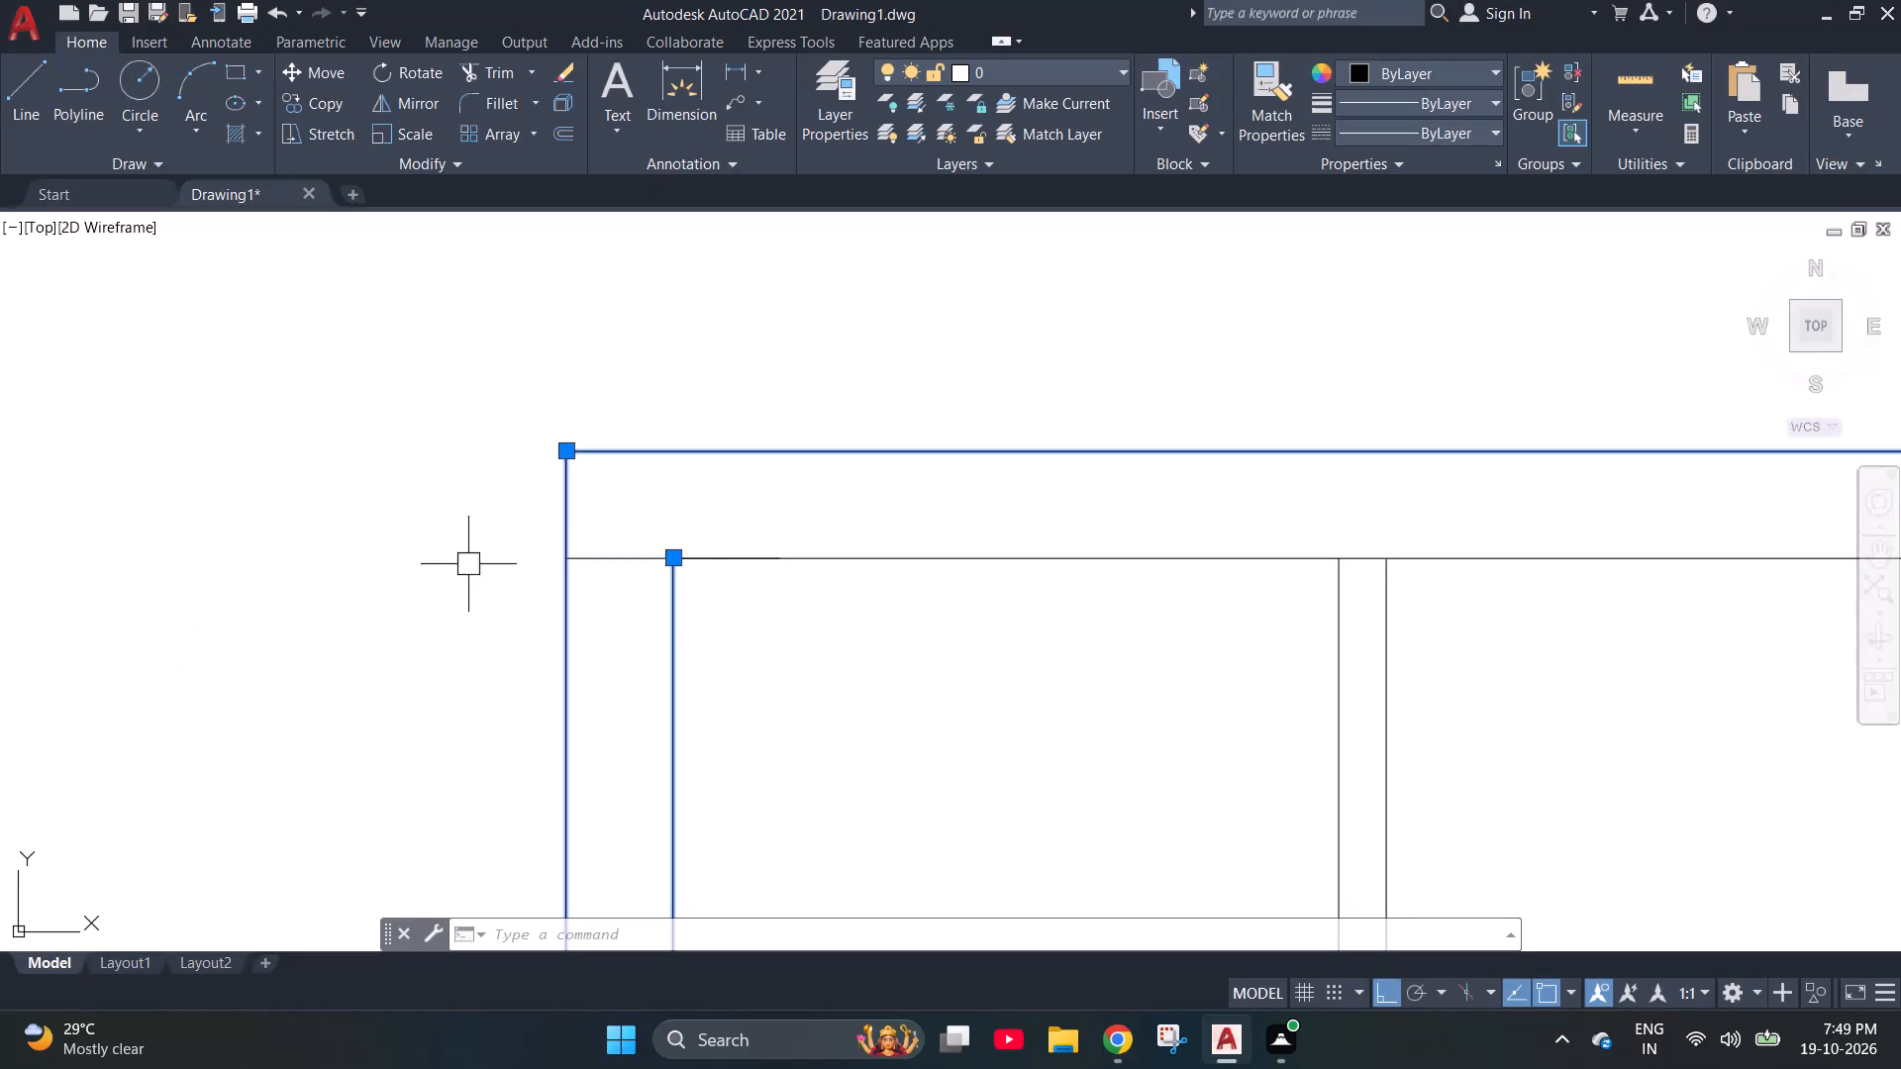
# Clear the selection of the outer and inner wall lines.
pyautogui.scroll(-1, 840, 635)
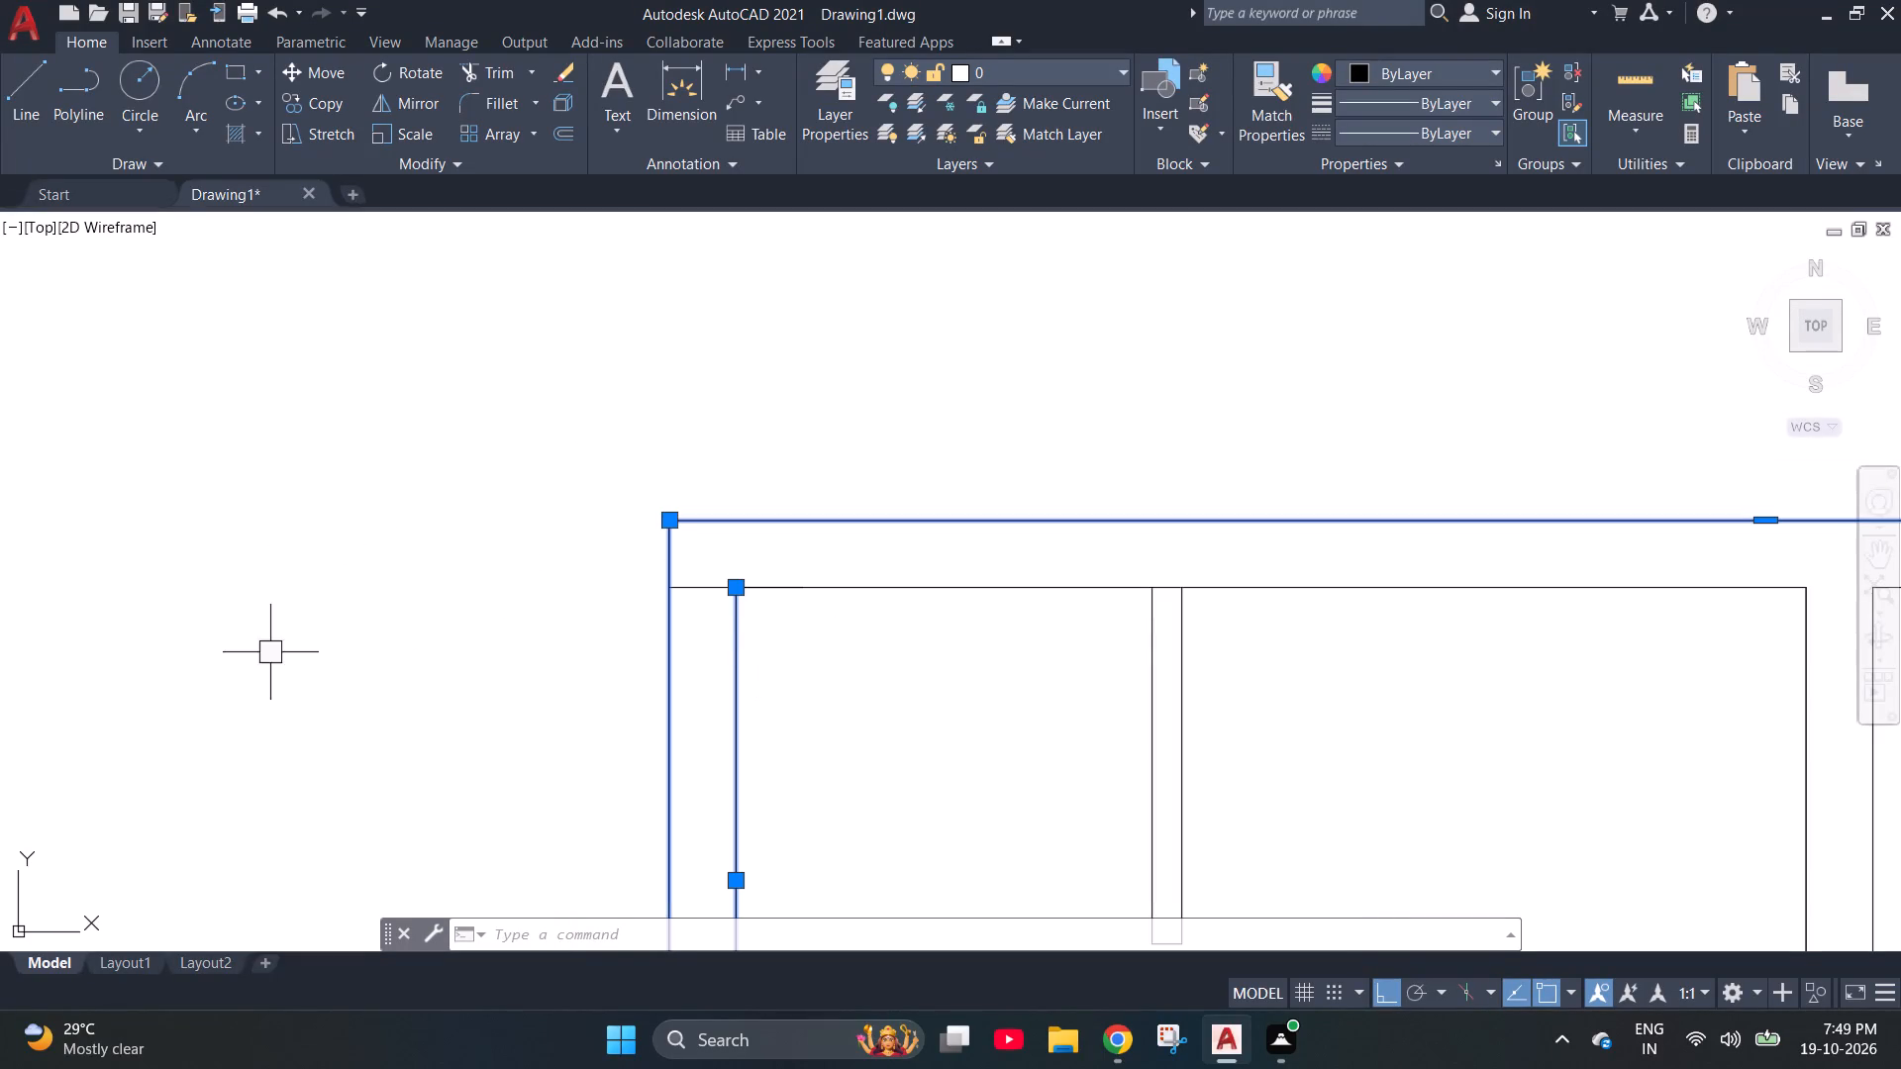
pyautogui.click(270, 652)
pyautogui.scroll(-2, 414, 616)
pyautogui.click(340, 644)
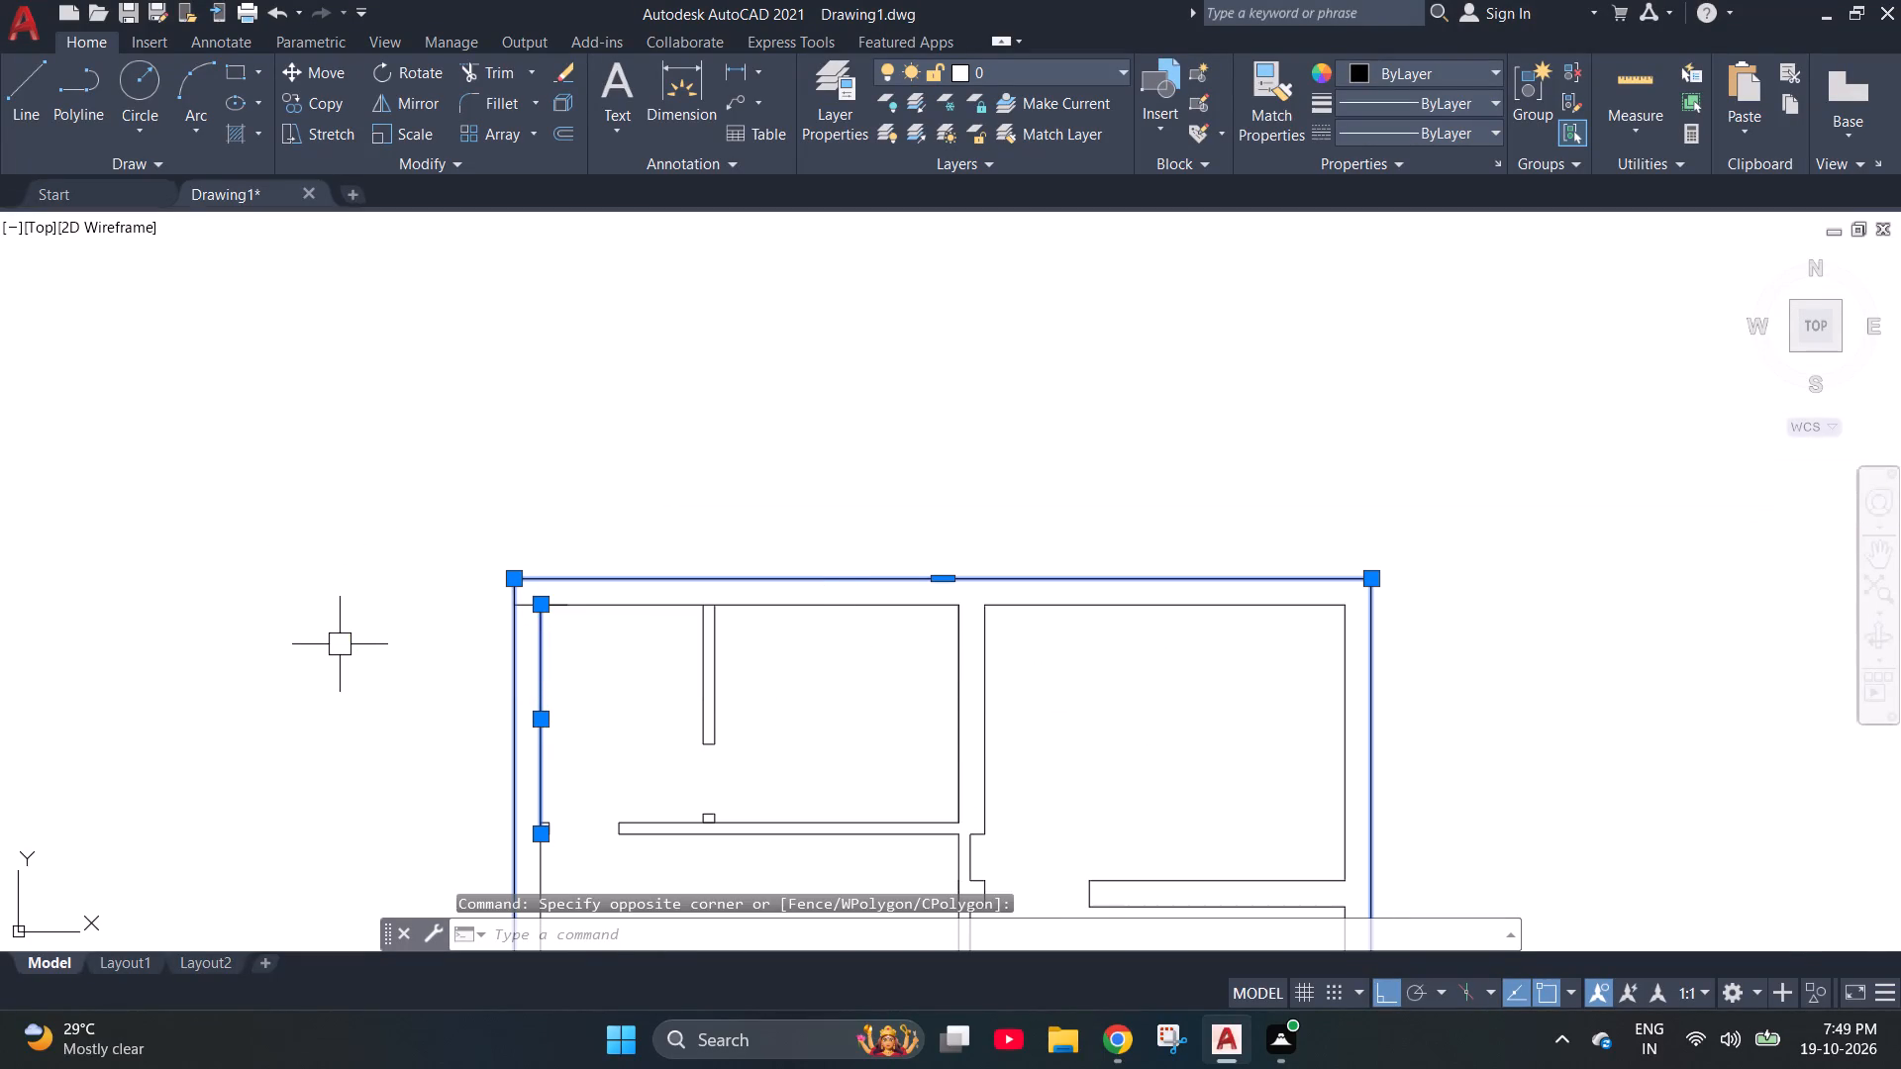
pyautogui.press('Escape')
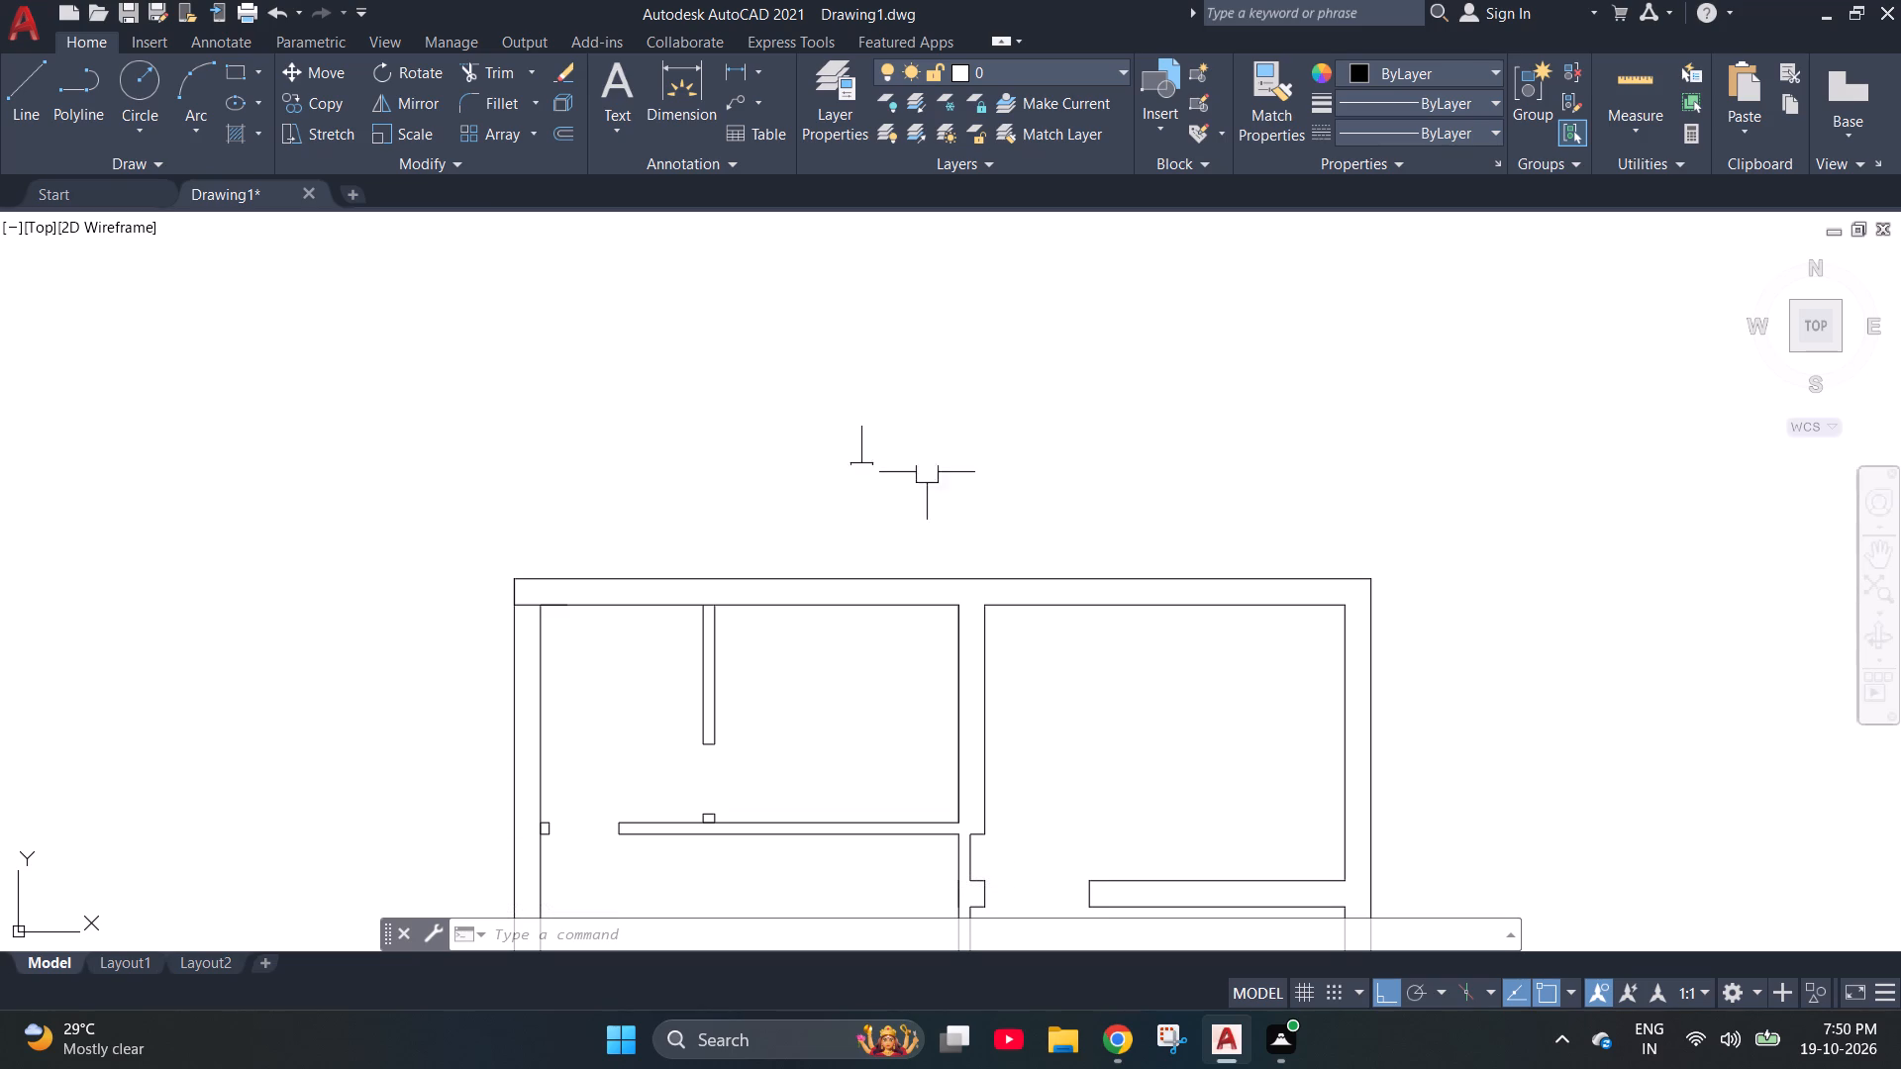
# Enable all object snap modes in the Drafting Settings.
pyautogui.scroll(-1, 1090, 488)
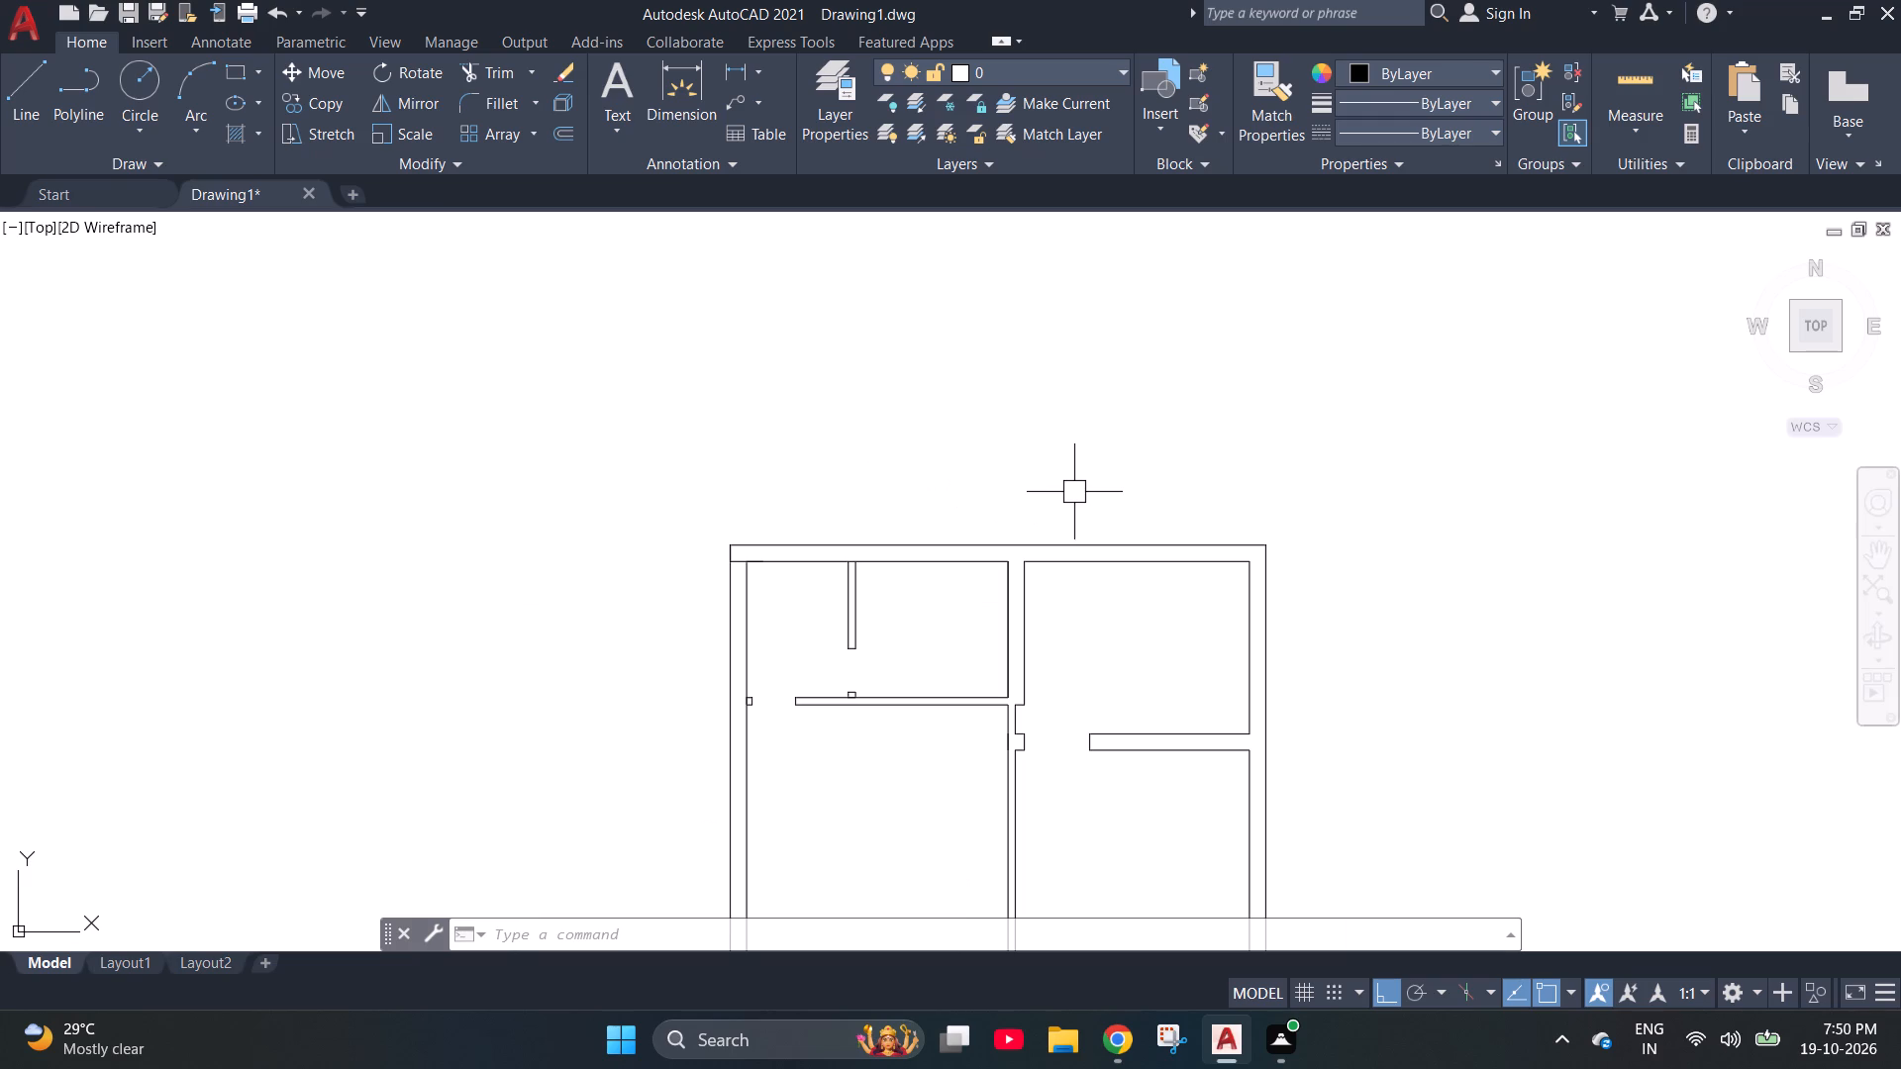
pyautogui.scroll(-1, 1088, 492)
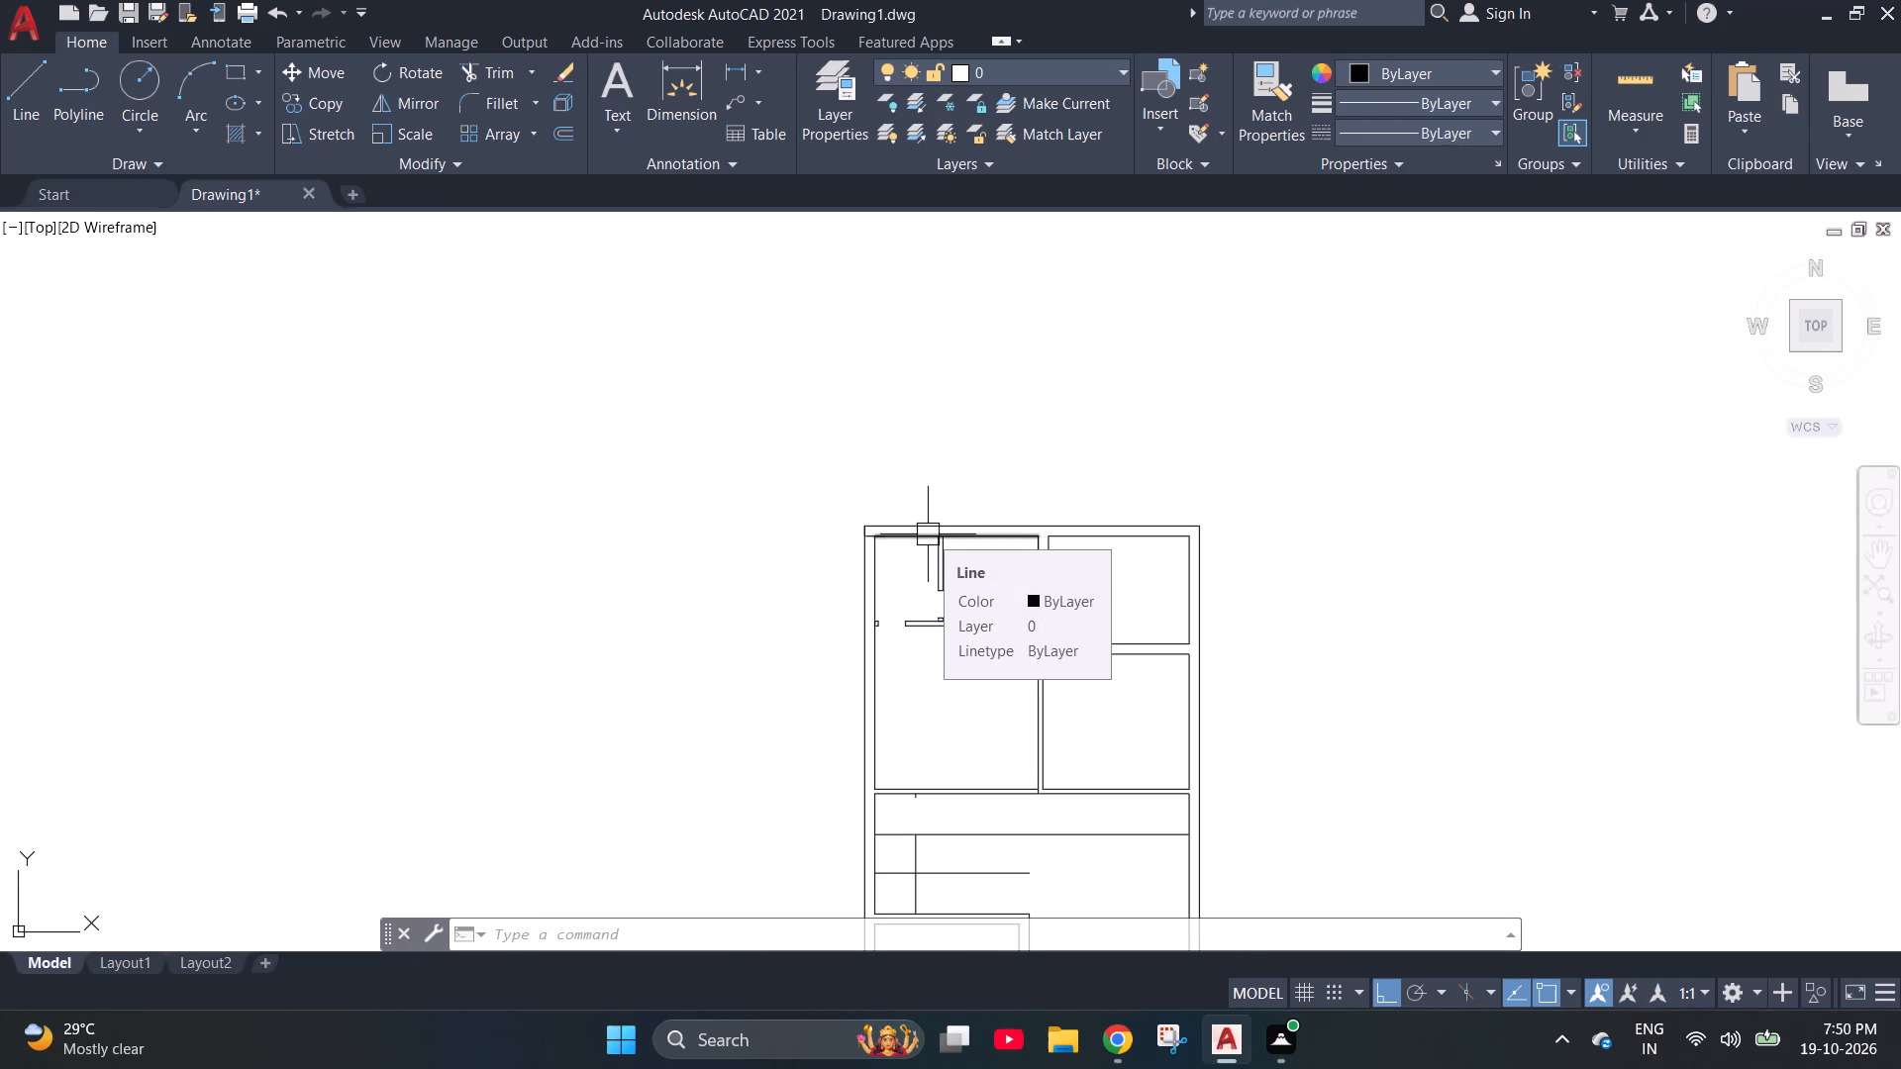
pyautogui.write('ds')
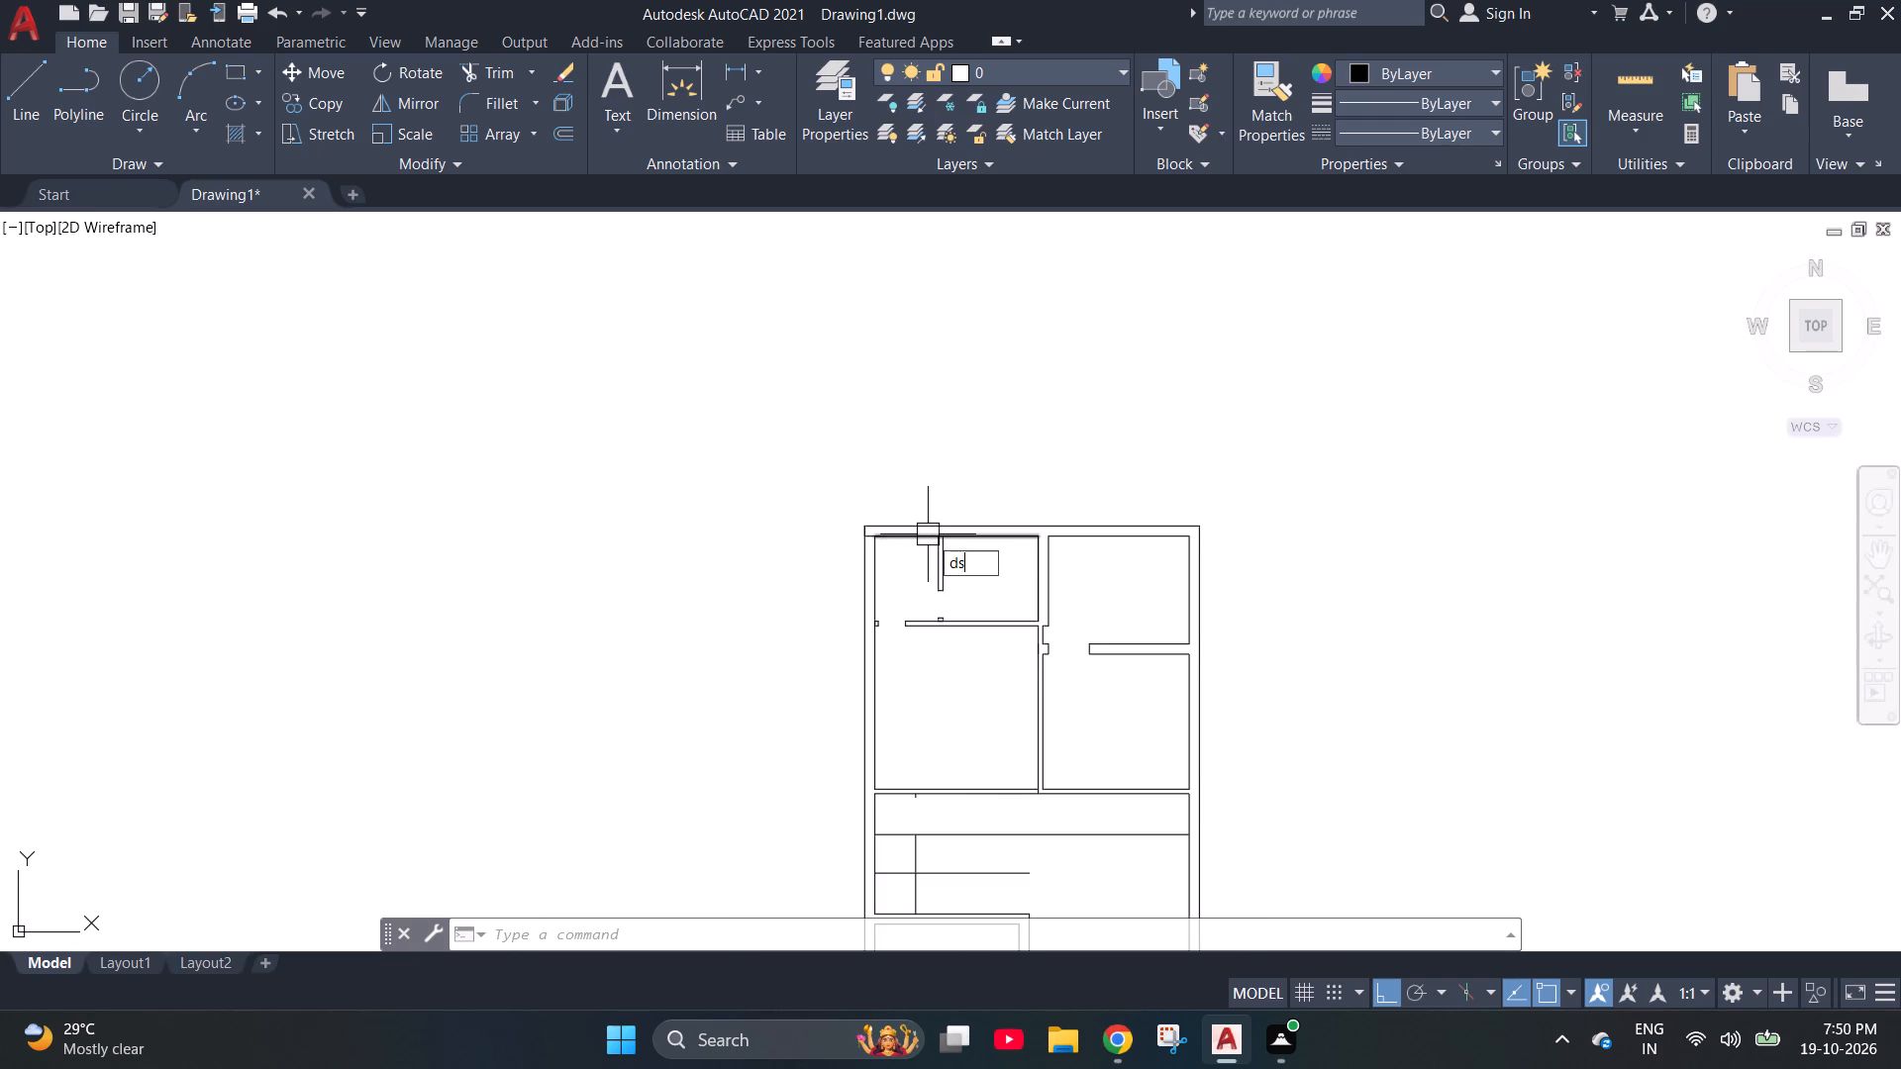
pyautogui.press('Escape')
pyautogui.press('Escape')
pyautogui.write('ds')
pyautogui.press('space')
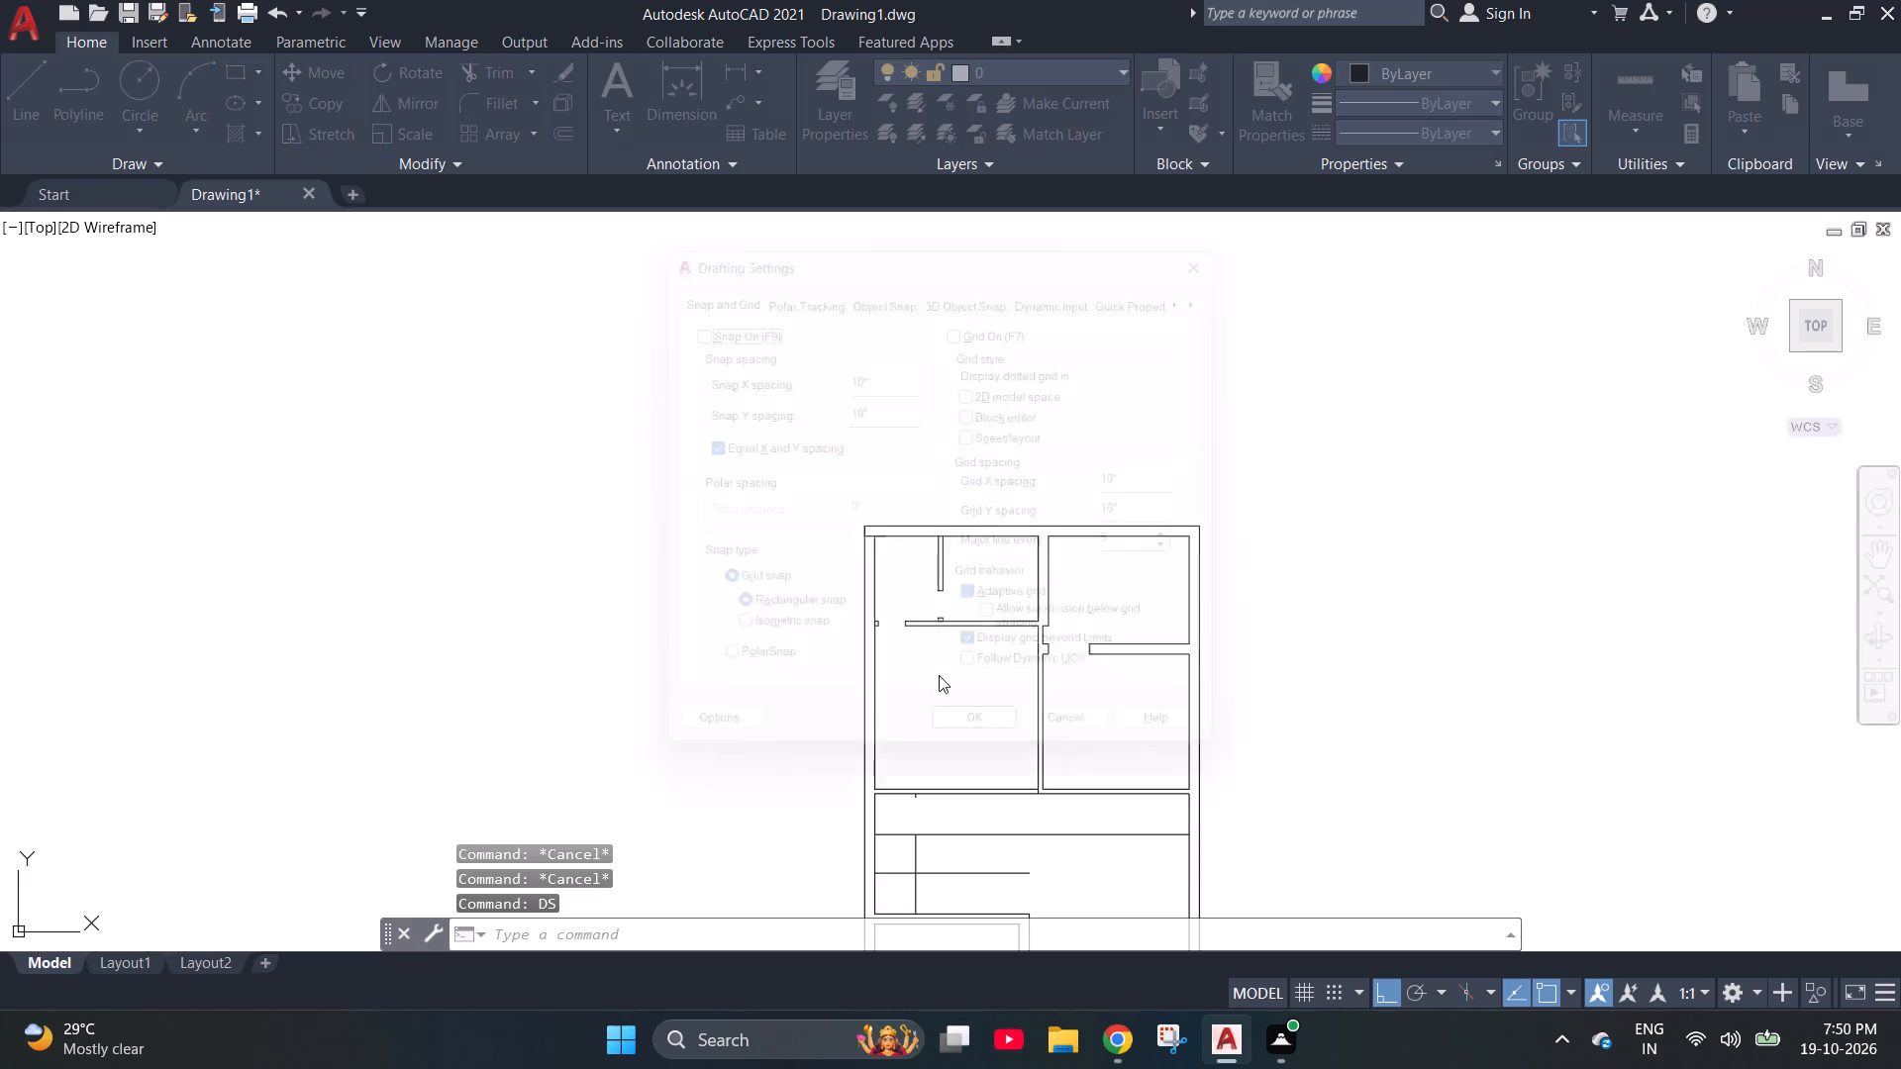
pyautogui.click(778, 287)
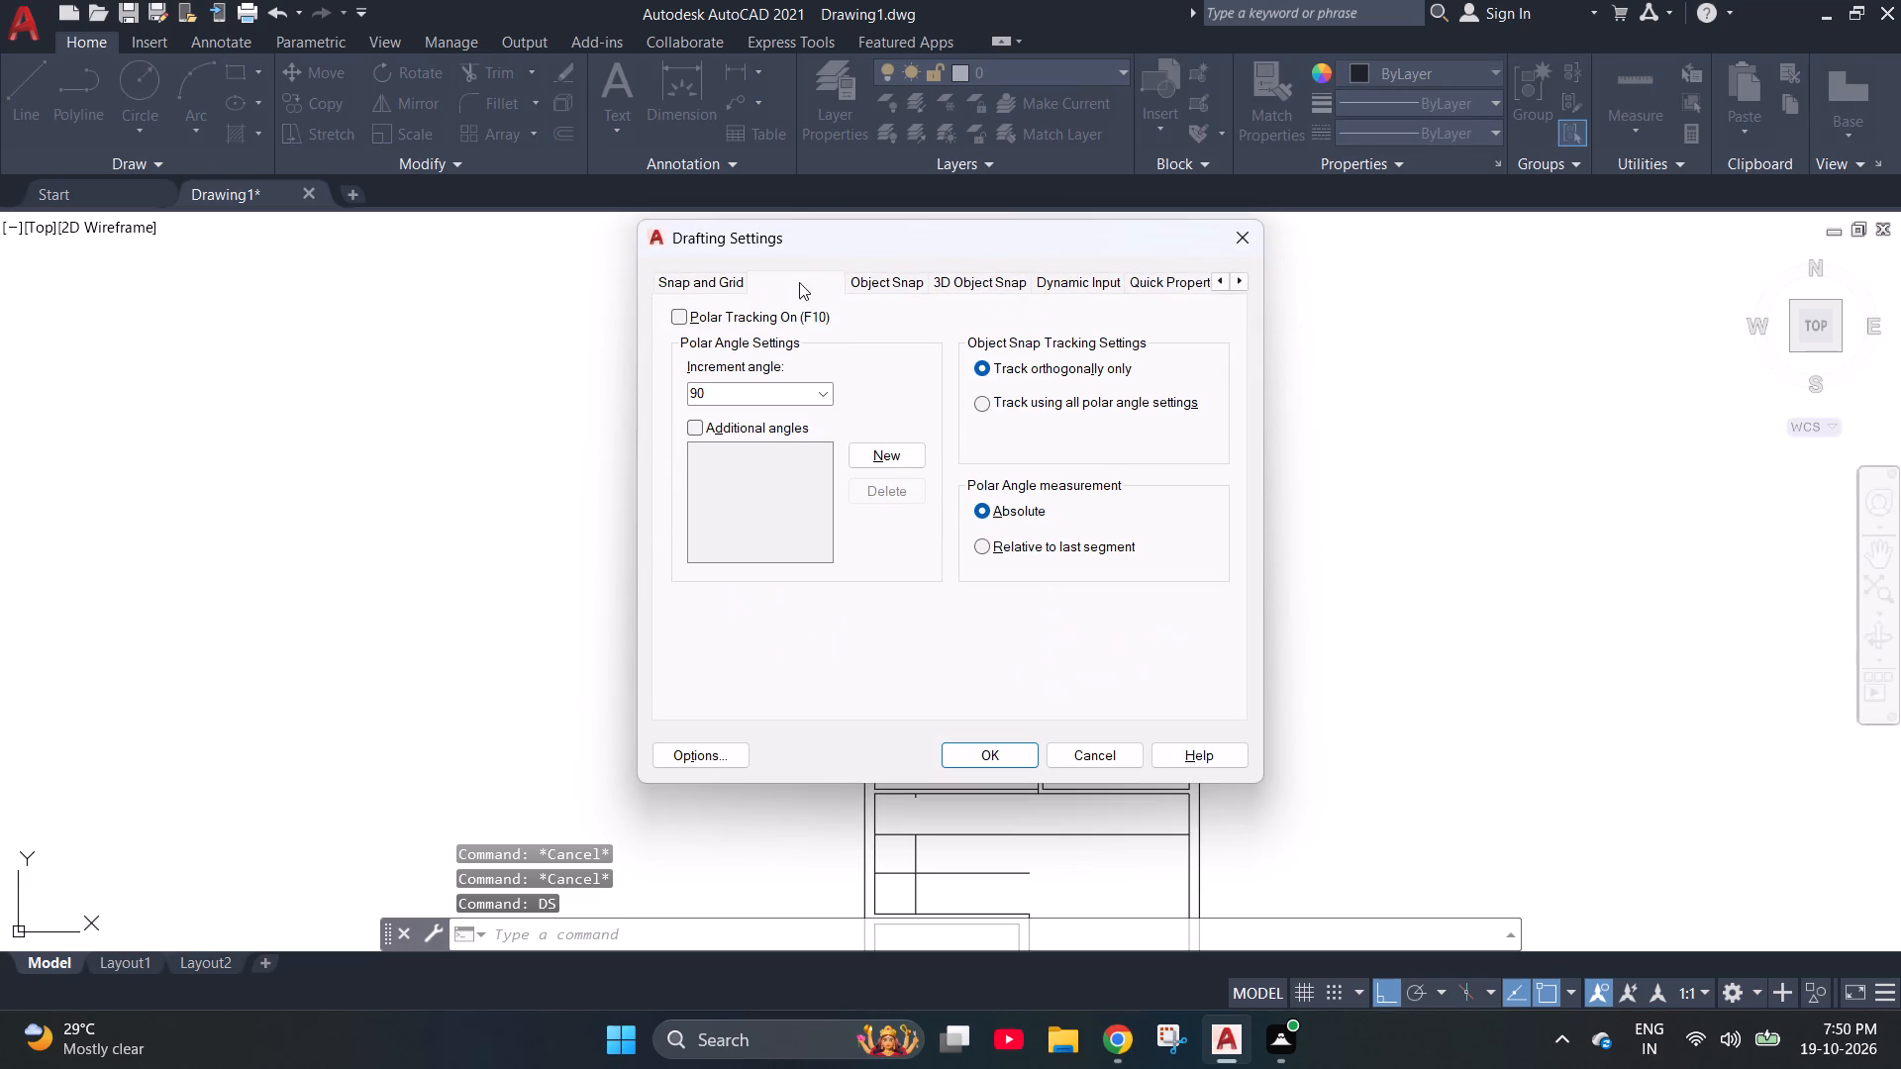
pyautogui.click(812, 279)
pyautogui.click(858, 282)
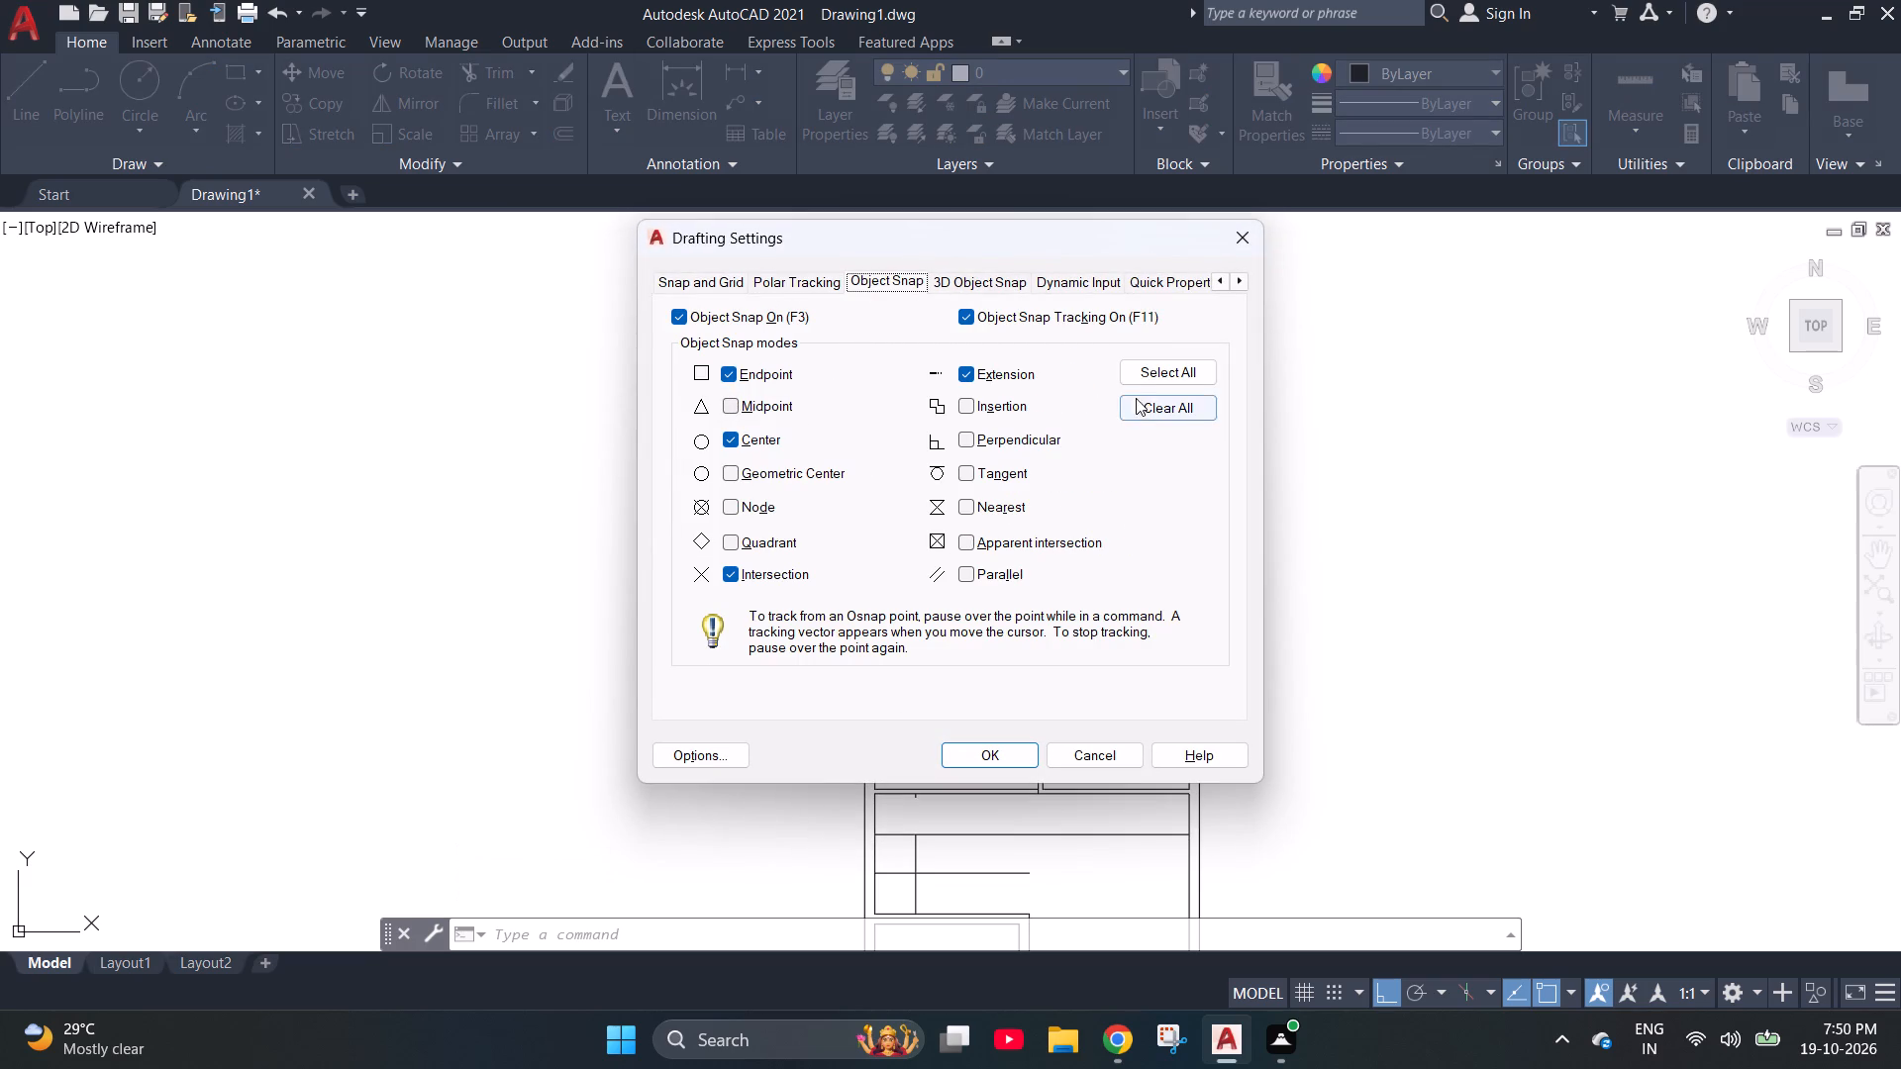
pyautogui.click(1159, 378)
pyautogui.click(972, 754)
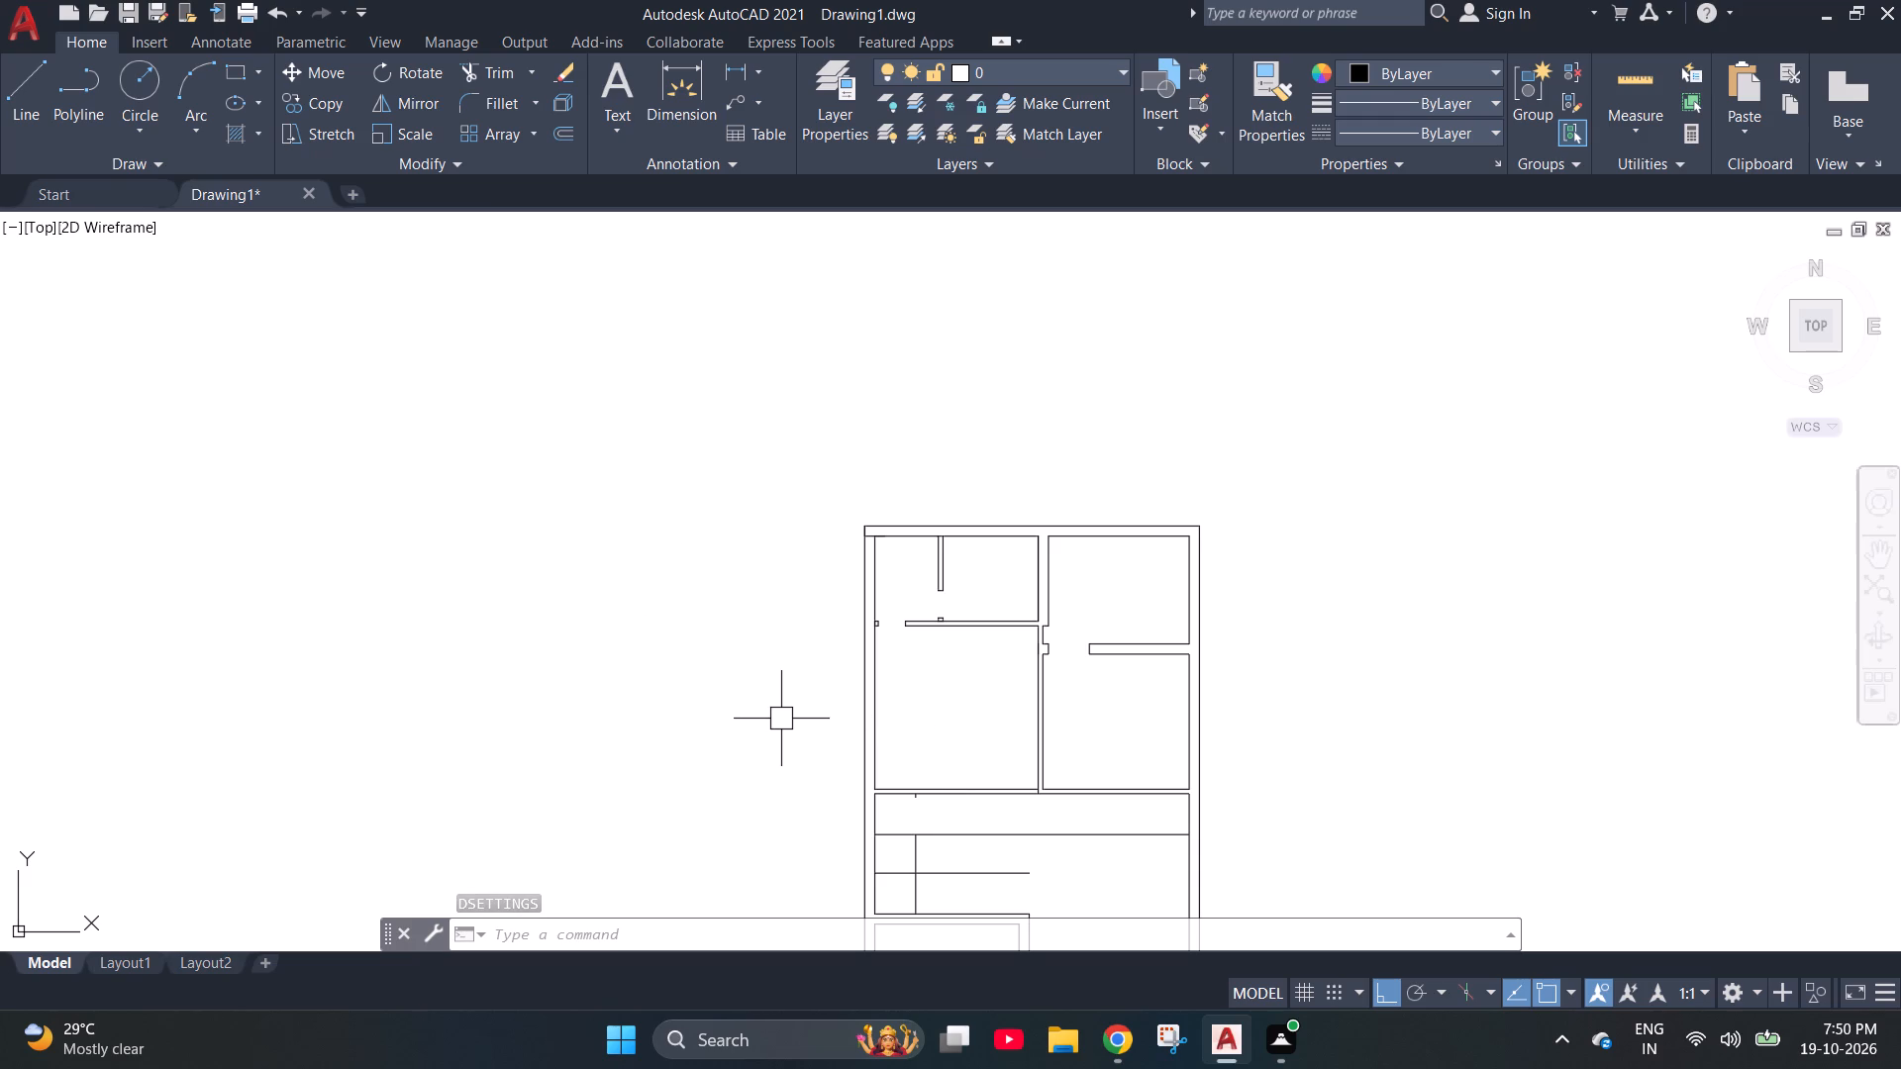
# Draw a 1'6" by 9" rectangle of lines in the top wall at the building's upper-left outer corner.
pyautogui.scroll(5, 901, 492)
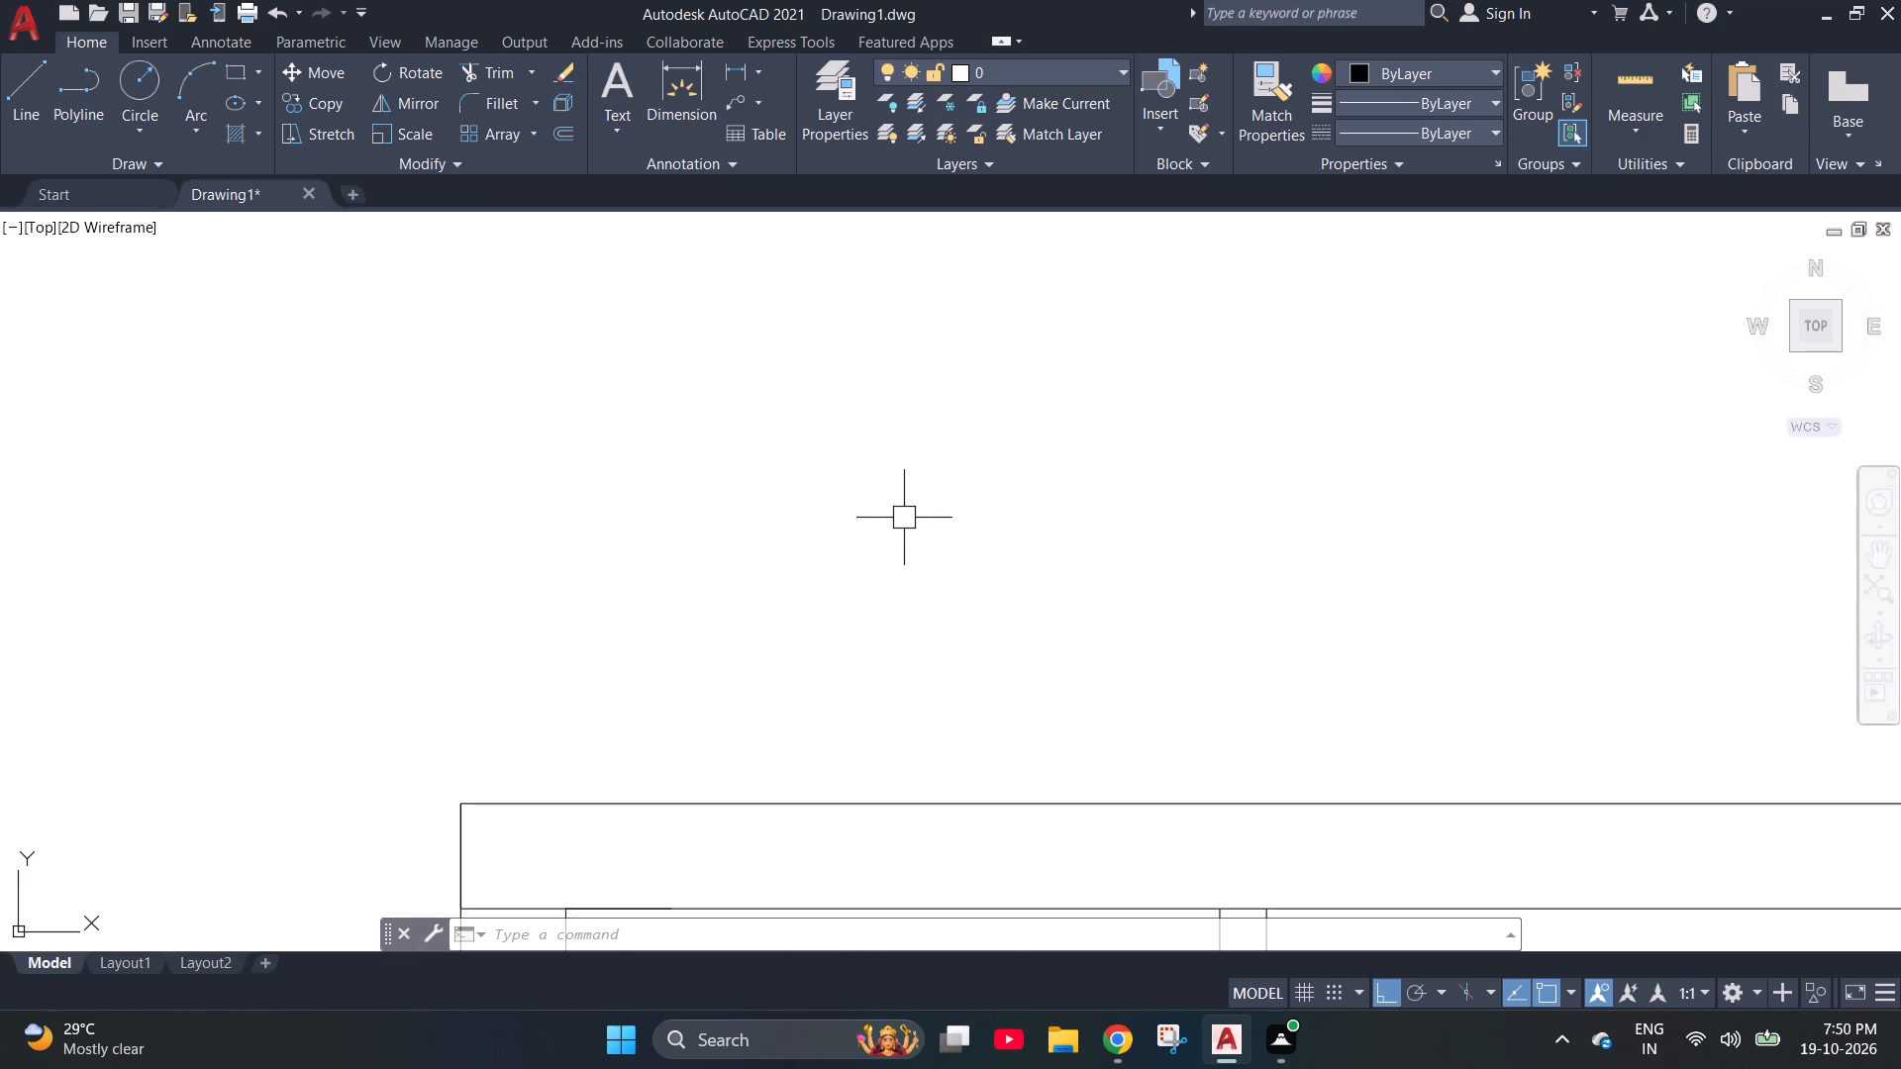
pyautogui.press('Escape')
pyautogui.press('Escape')
pyautogui.press('l')
pyautogui.press('Return')
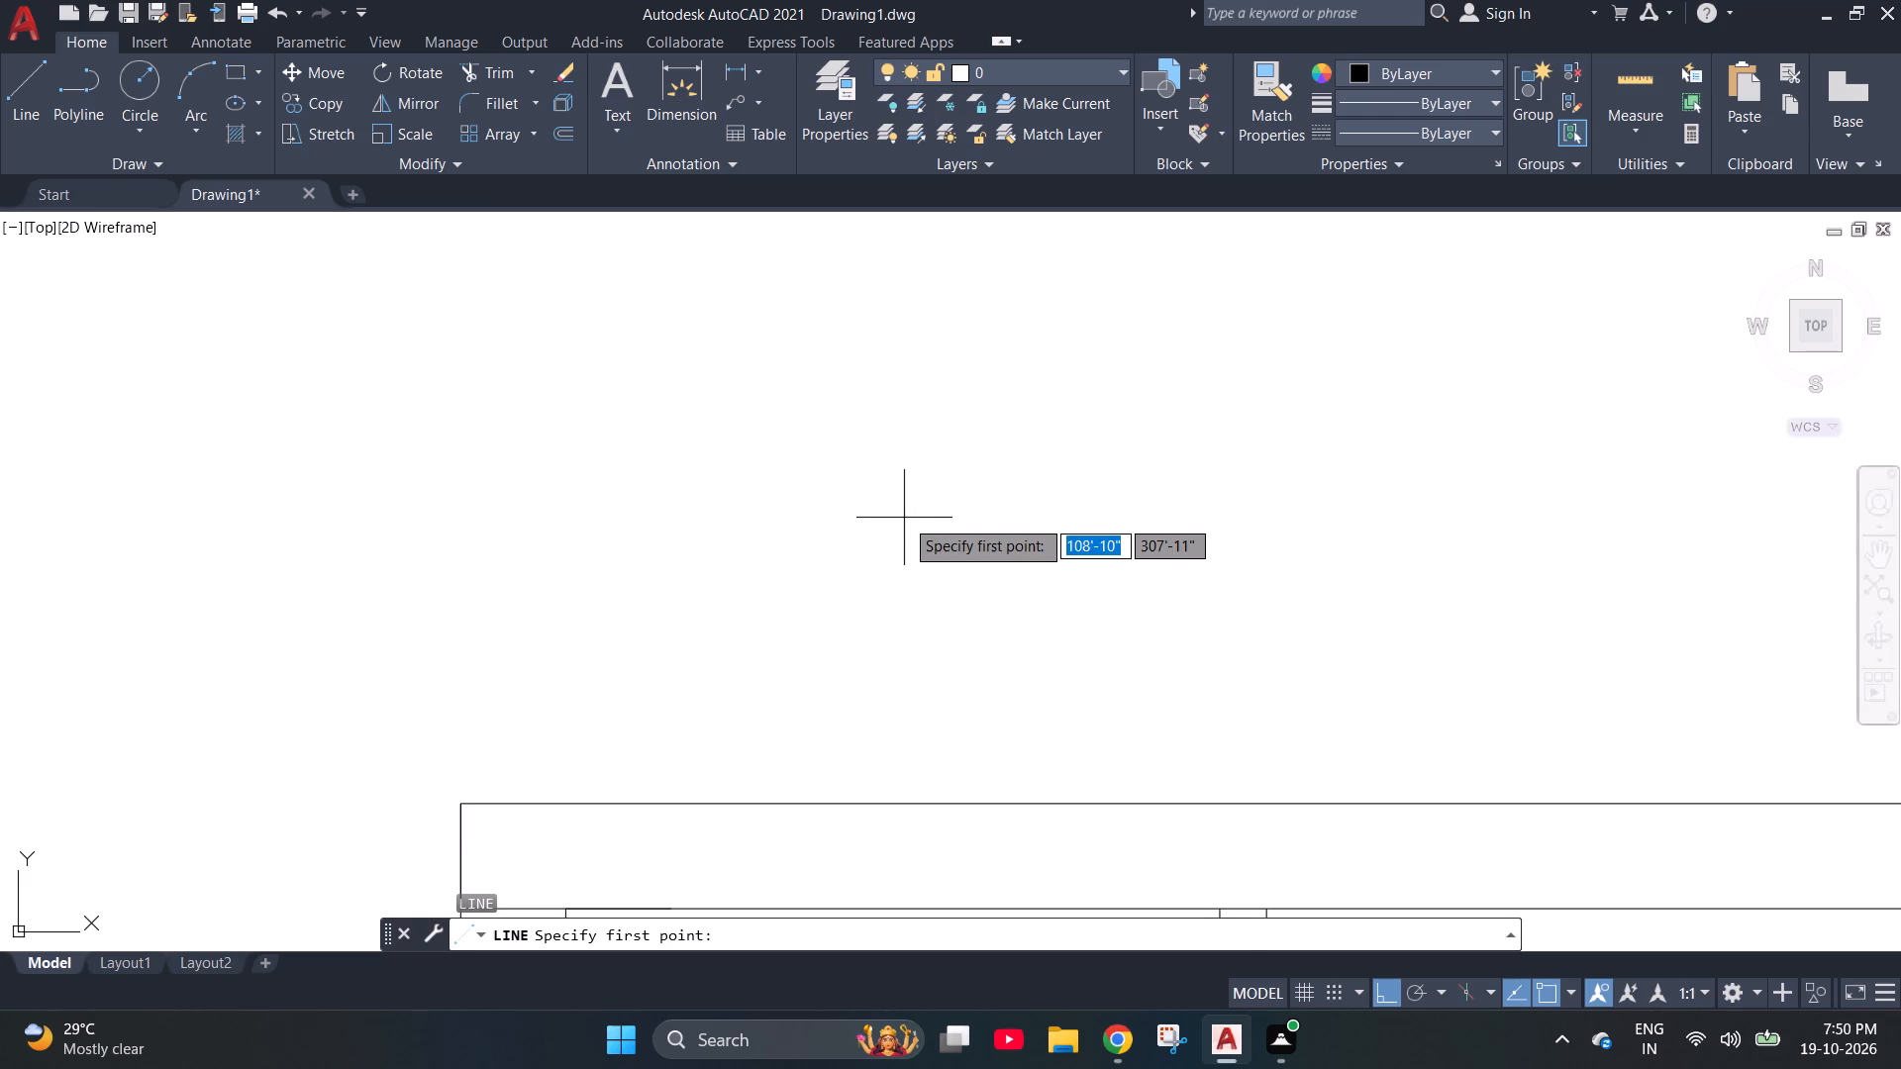
pyautogui.scroll(-1, 693, 559)
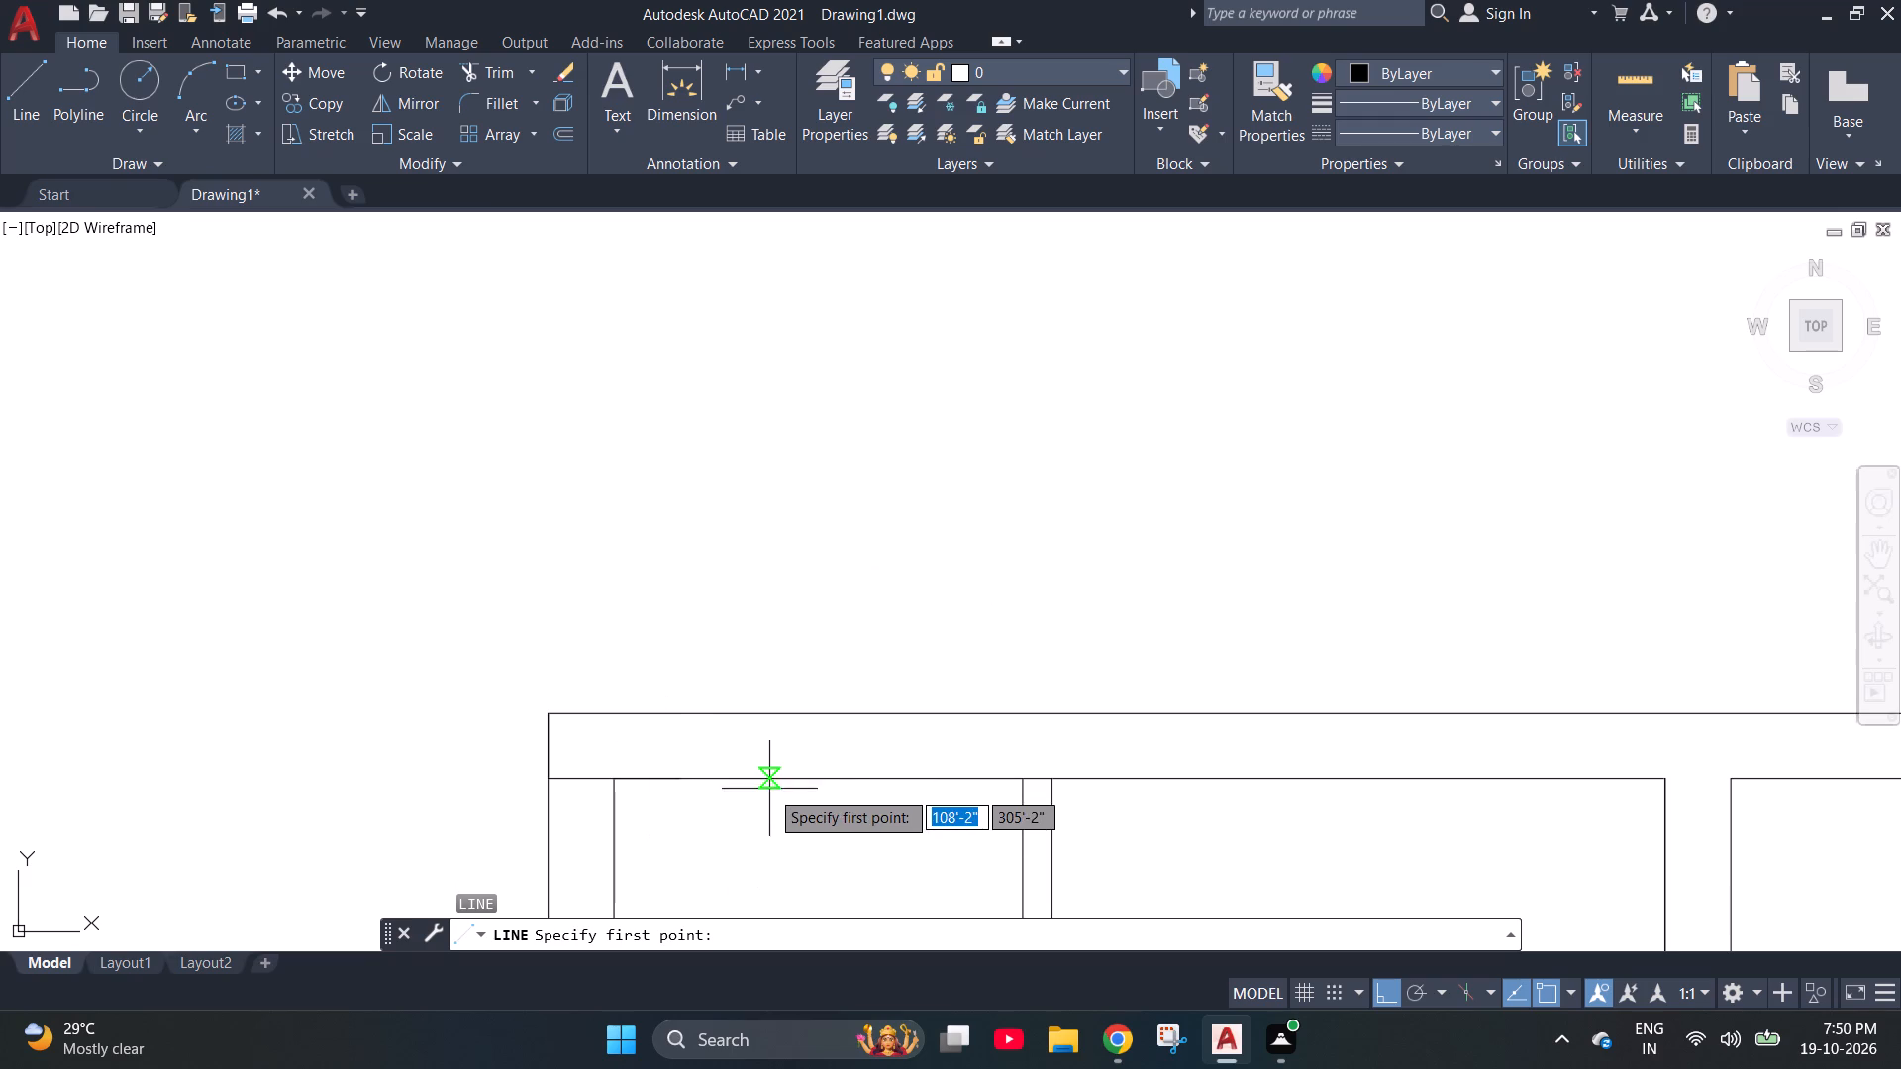
pyautogui.click(675, 775)
pyautogui.scroll(3, 684, 705)
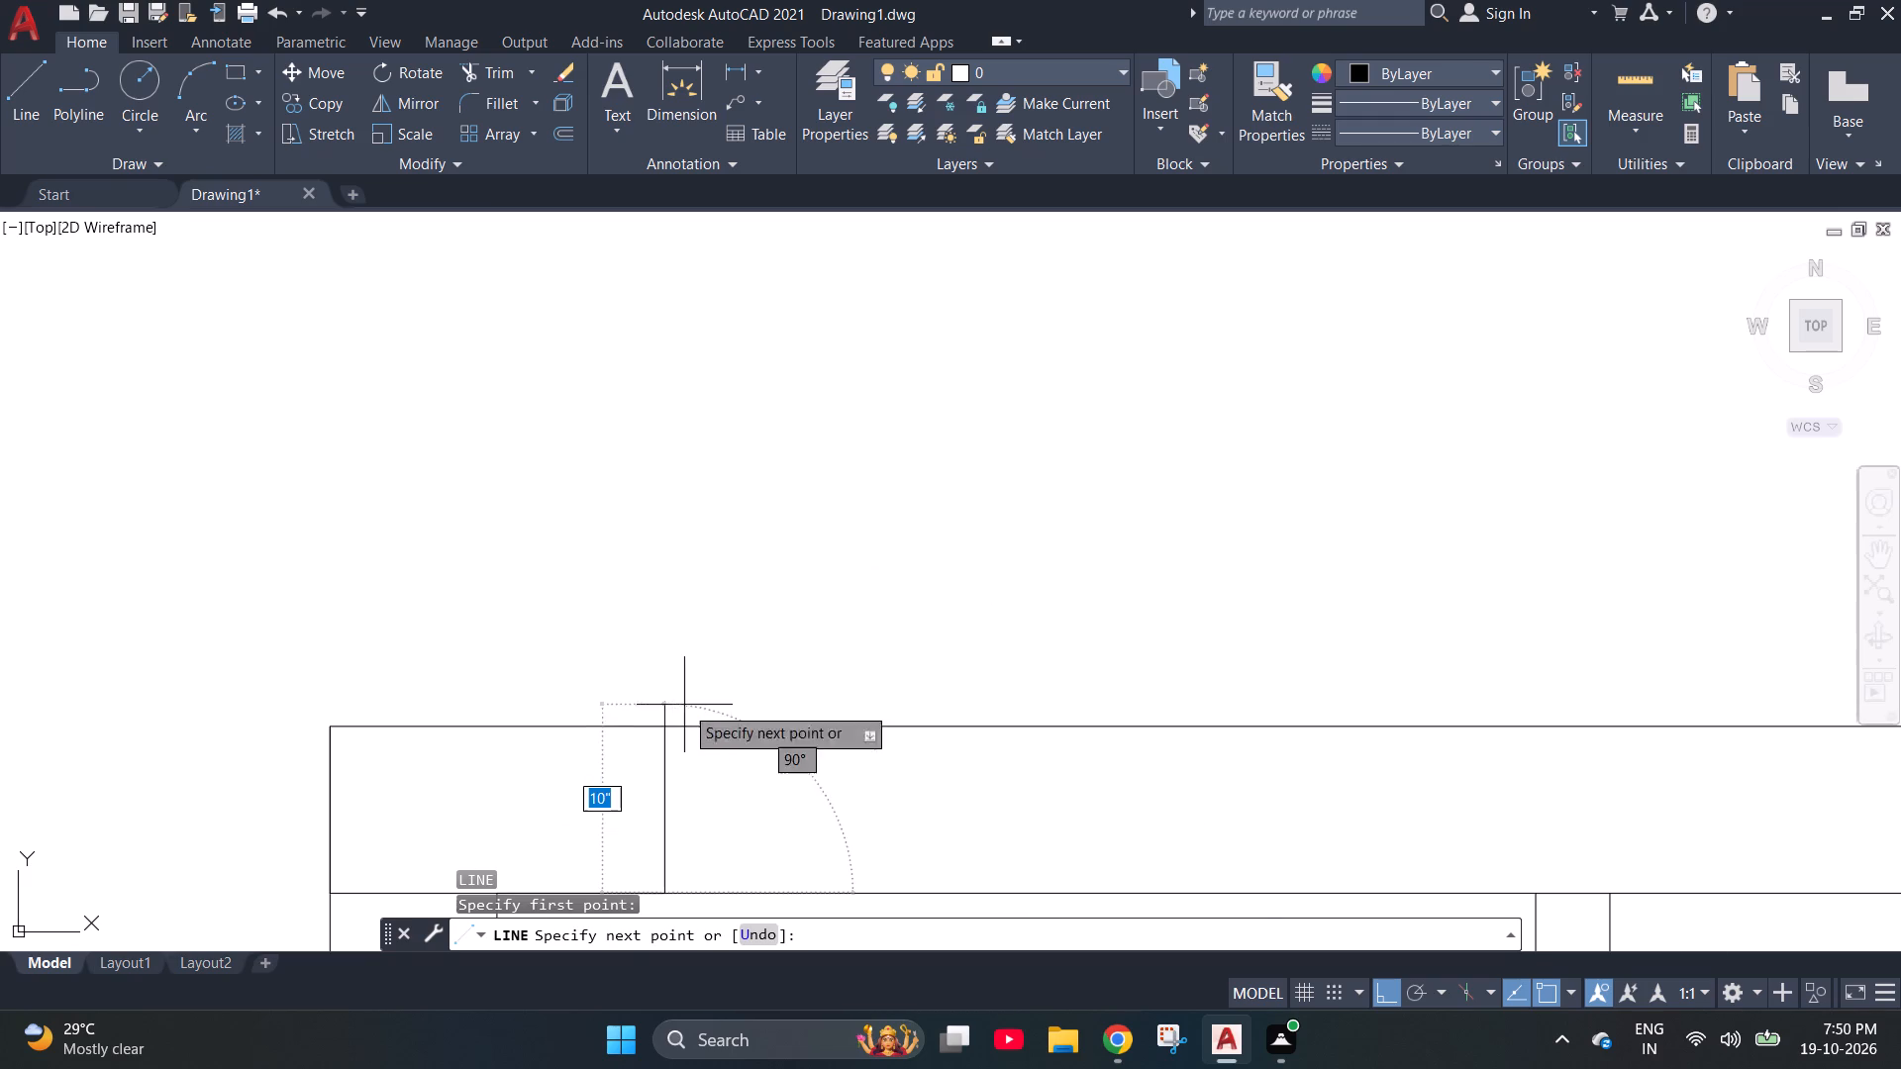
pyautogui.click(664, 733)
pyautogui.scroll(-1, 785, 648)
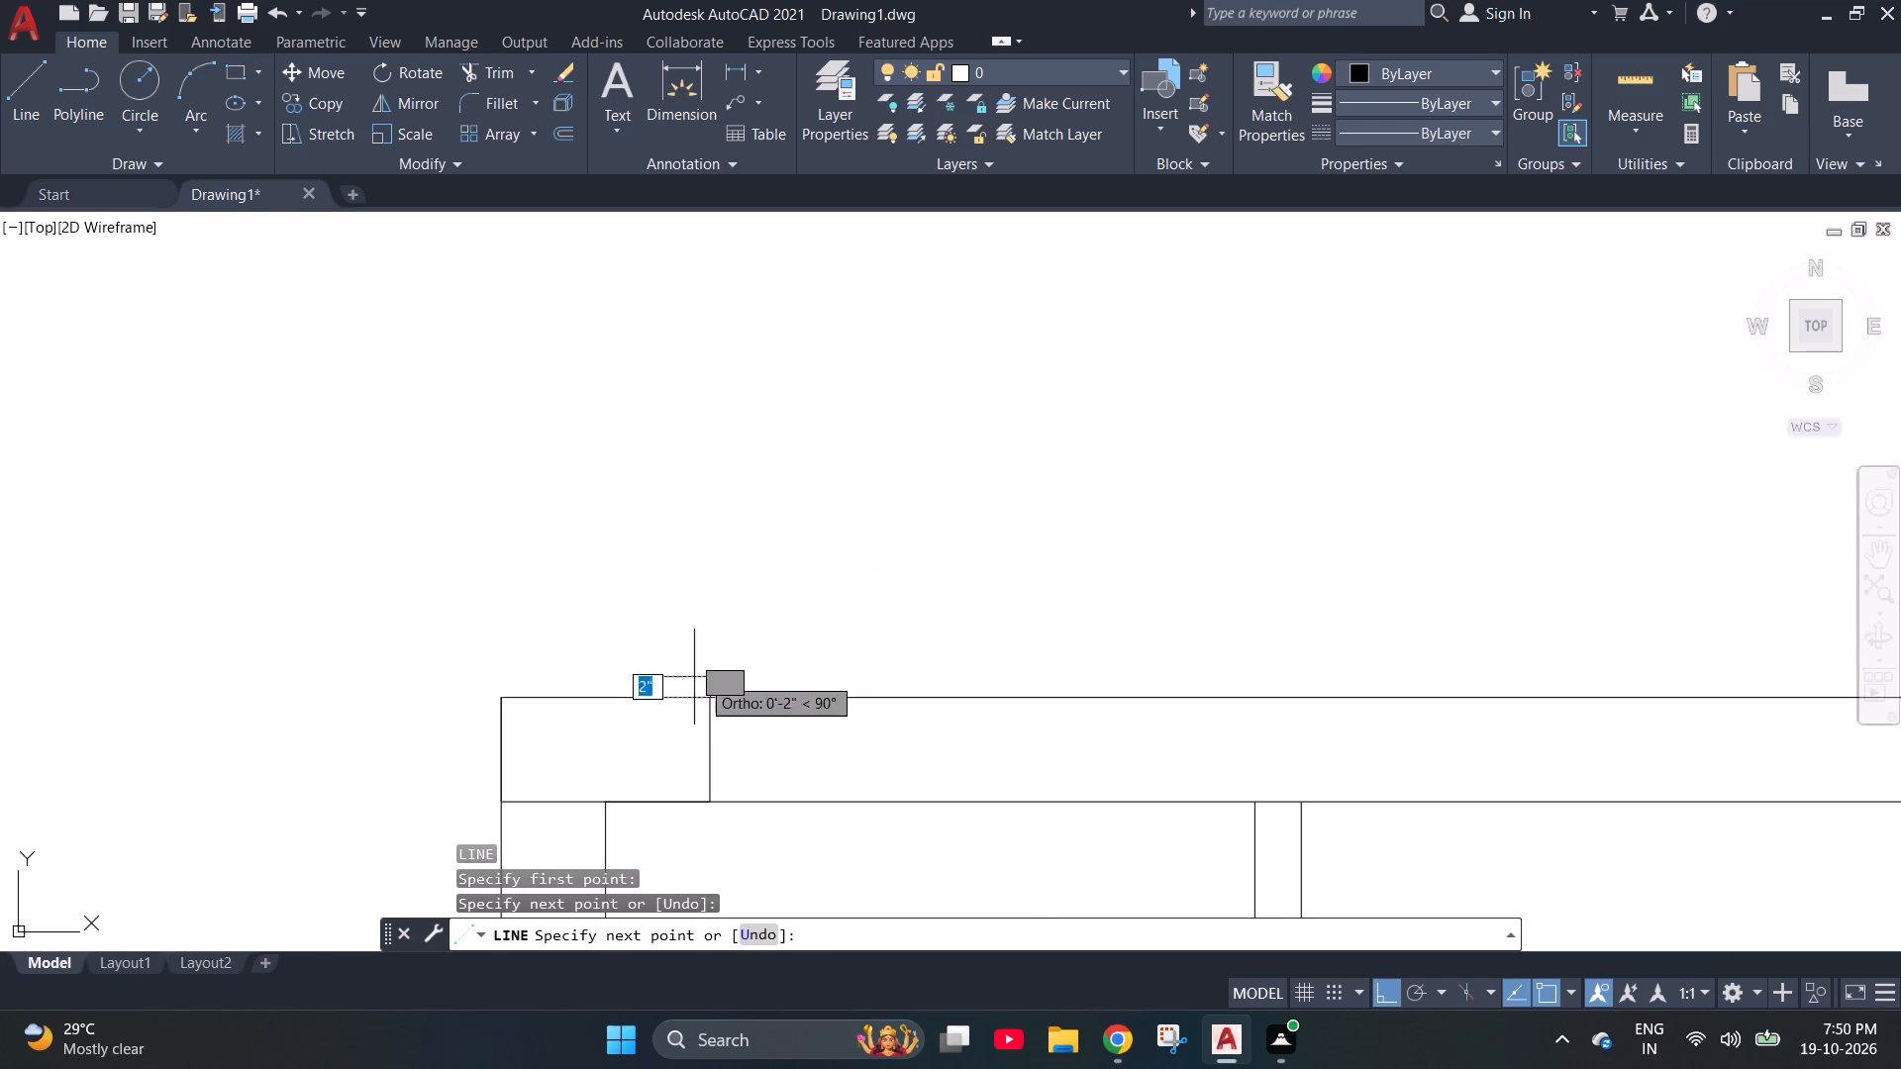
pyautogui.click(504, 694)
pyautogui.click(500, 803)
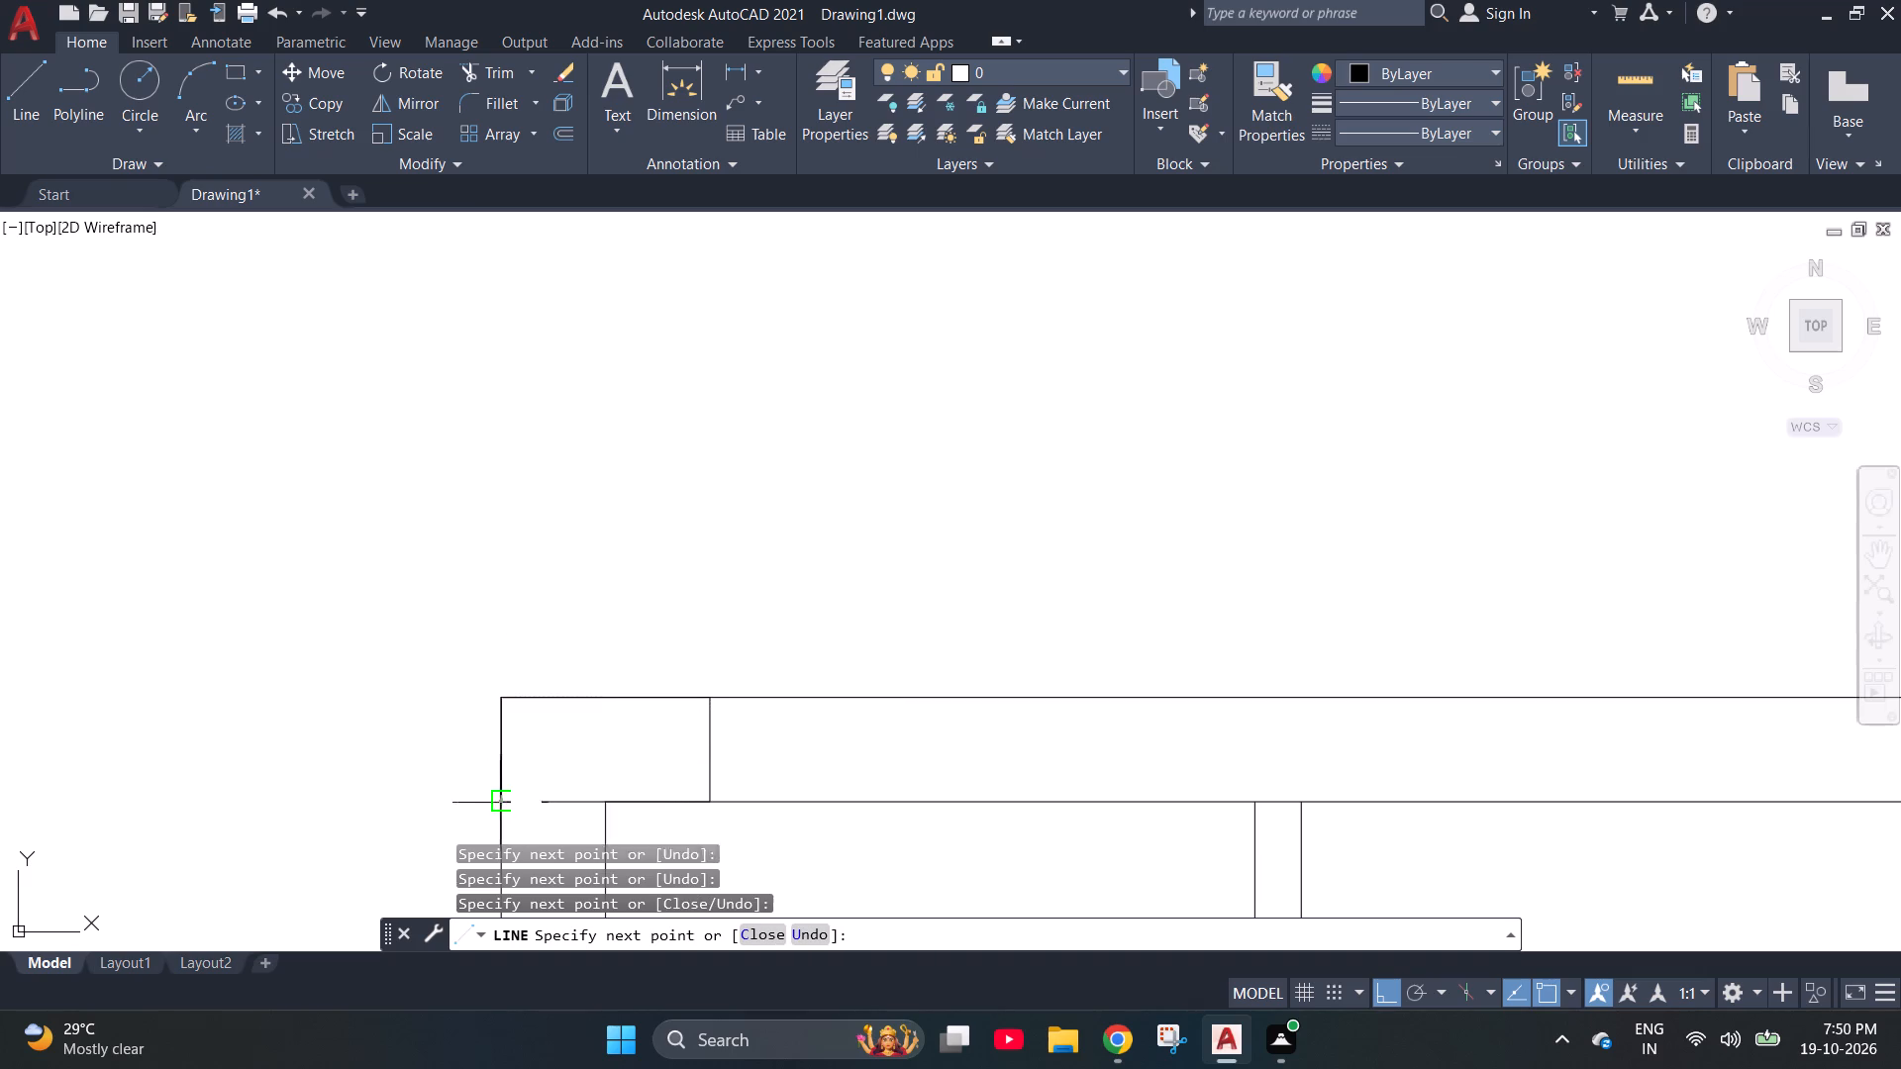
pyautogui.click(705, 801)
pyautogui.click(709, 706)
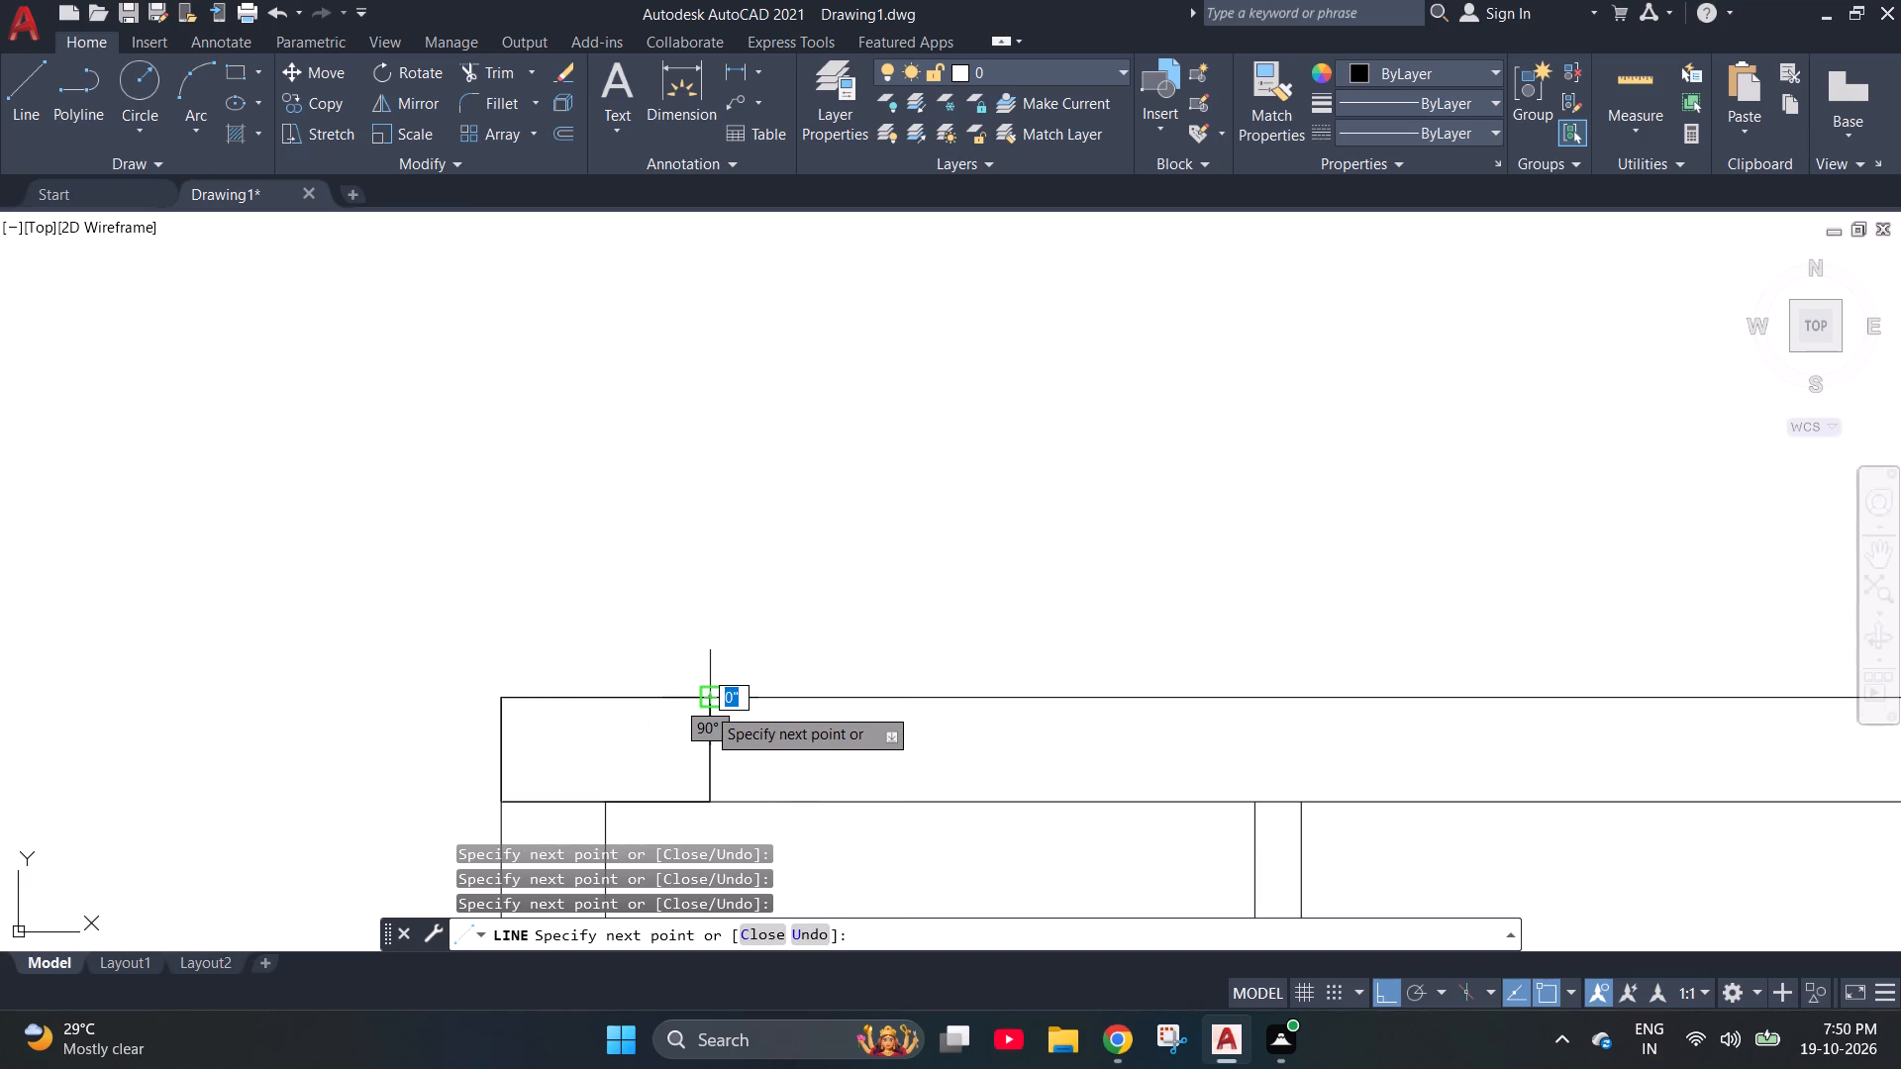
pyautogui.press('Escape')
# Copy the corner rectangle's four lines from its lower-left corner 6'-7" down the left wall, beside the small upper 4" partition stub.
pyautogui.scroll(-3, 645, 613)
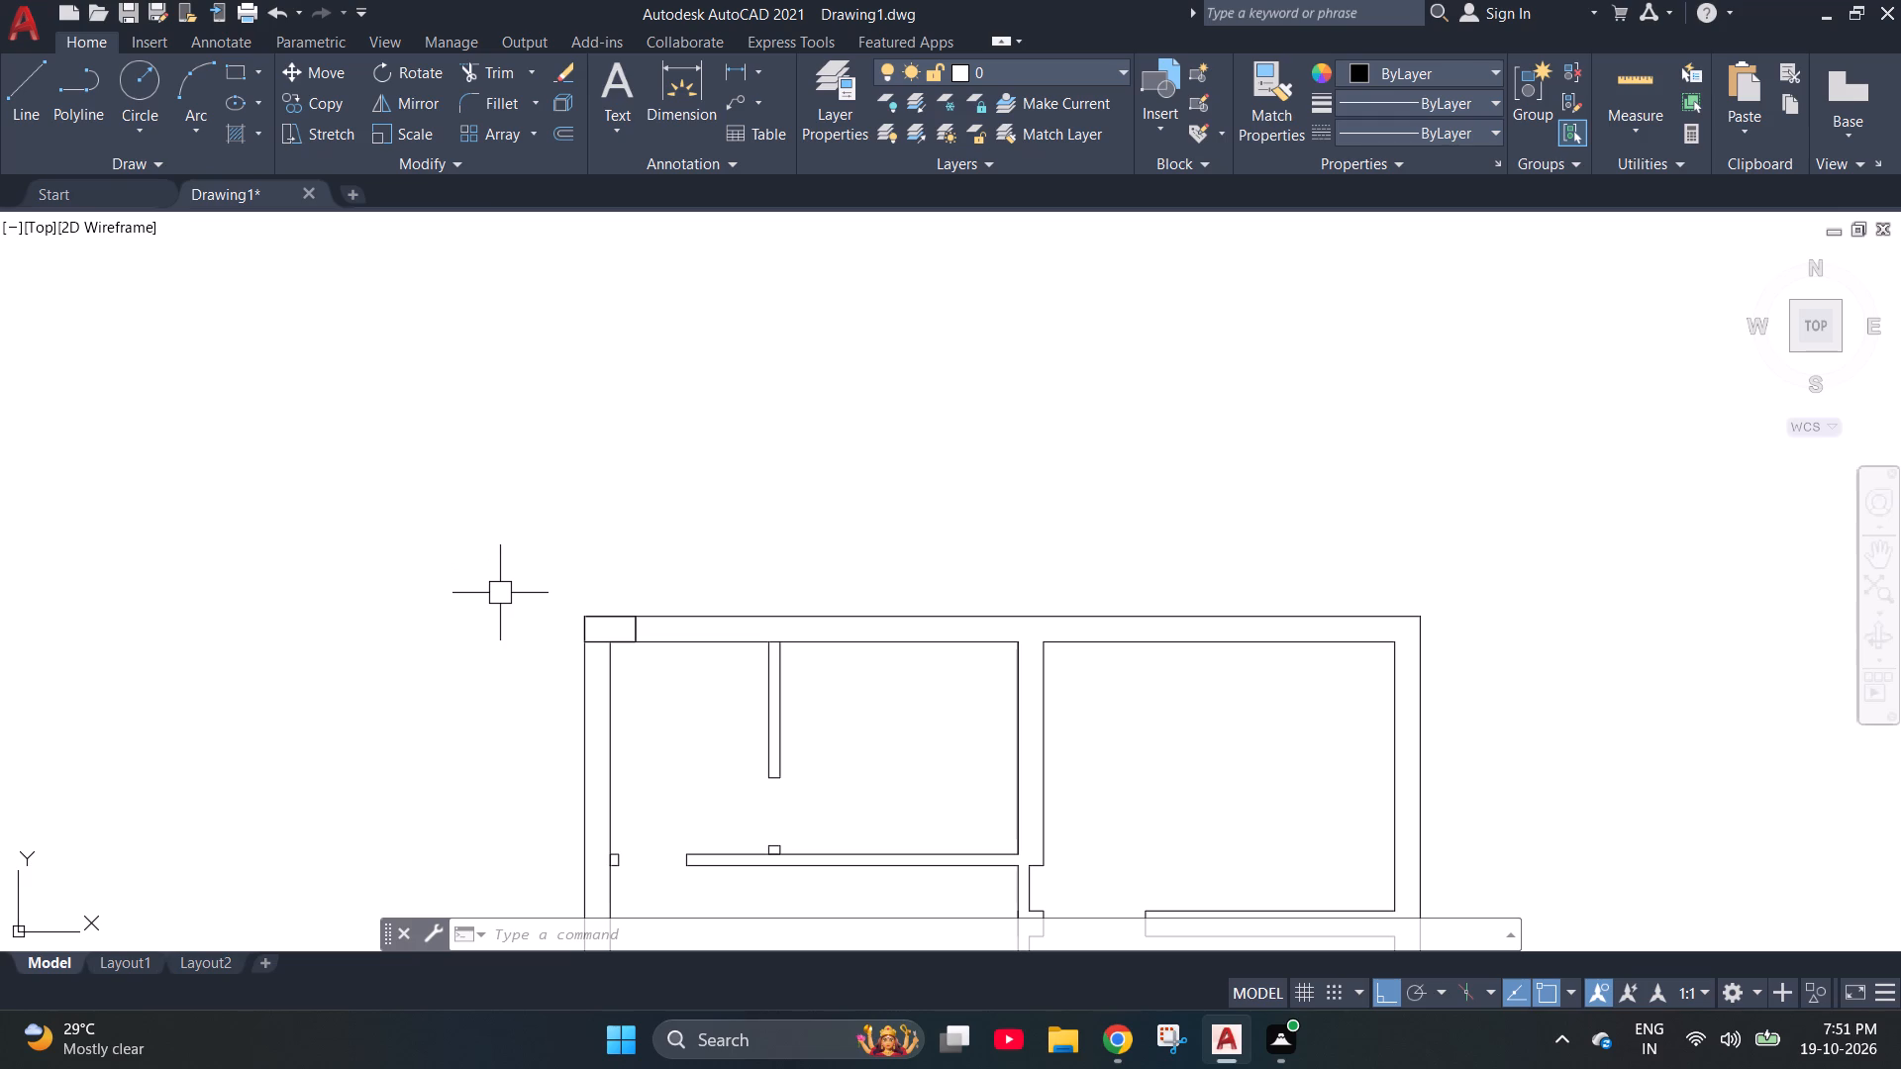
pyautogui.scroll(3, 629, 656)
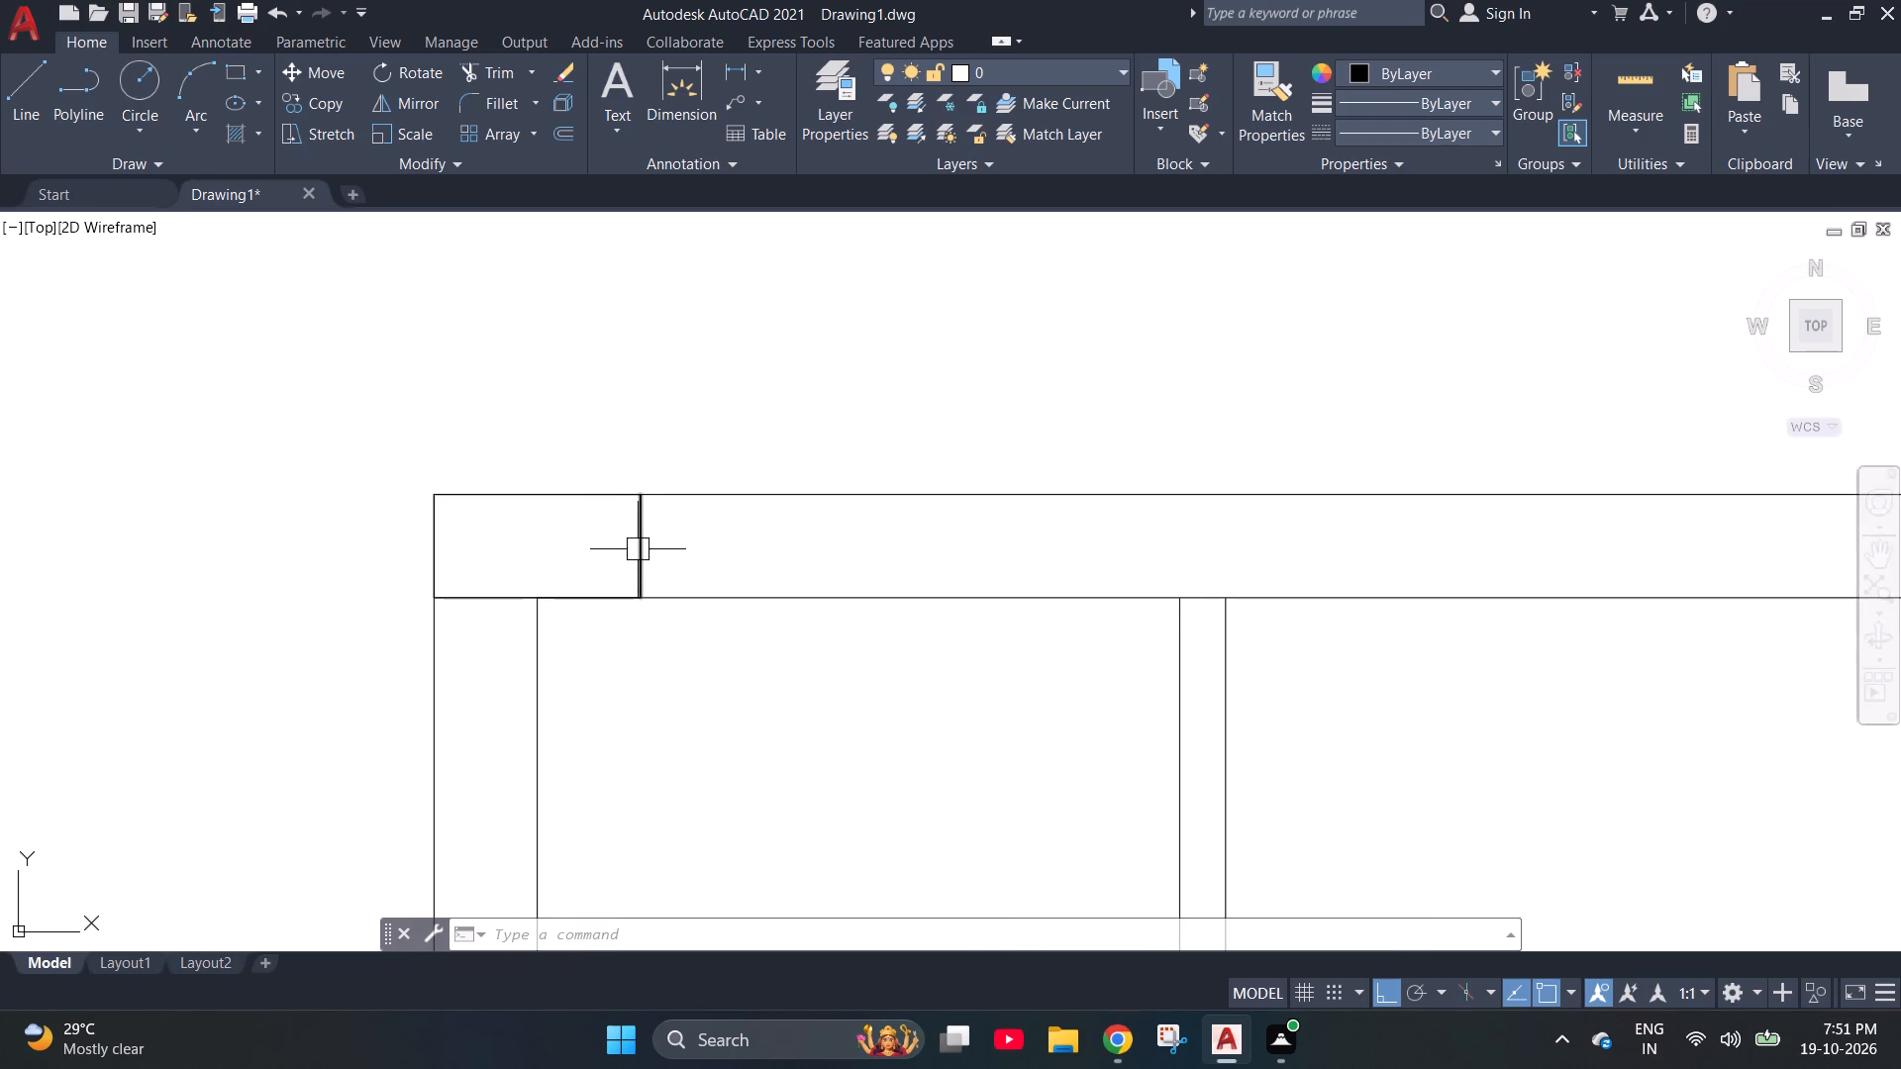
pyautogui.click(638, 547)
pyautogui.click(508, 600)
pyautogui.click(437, 549)
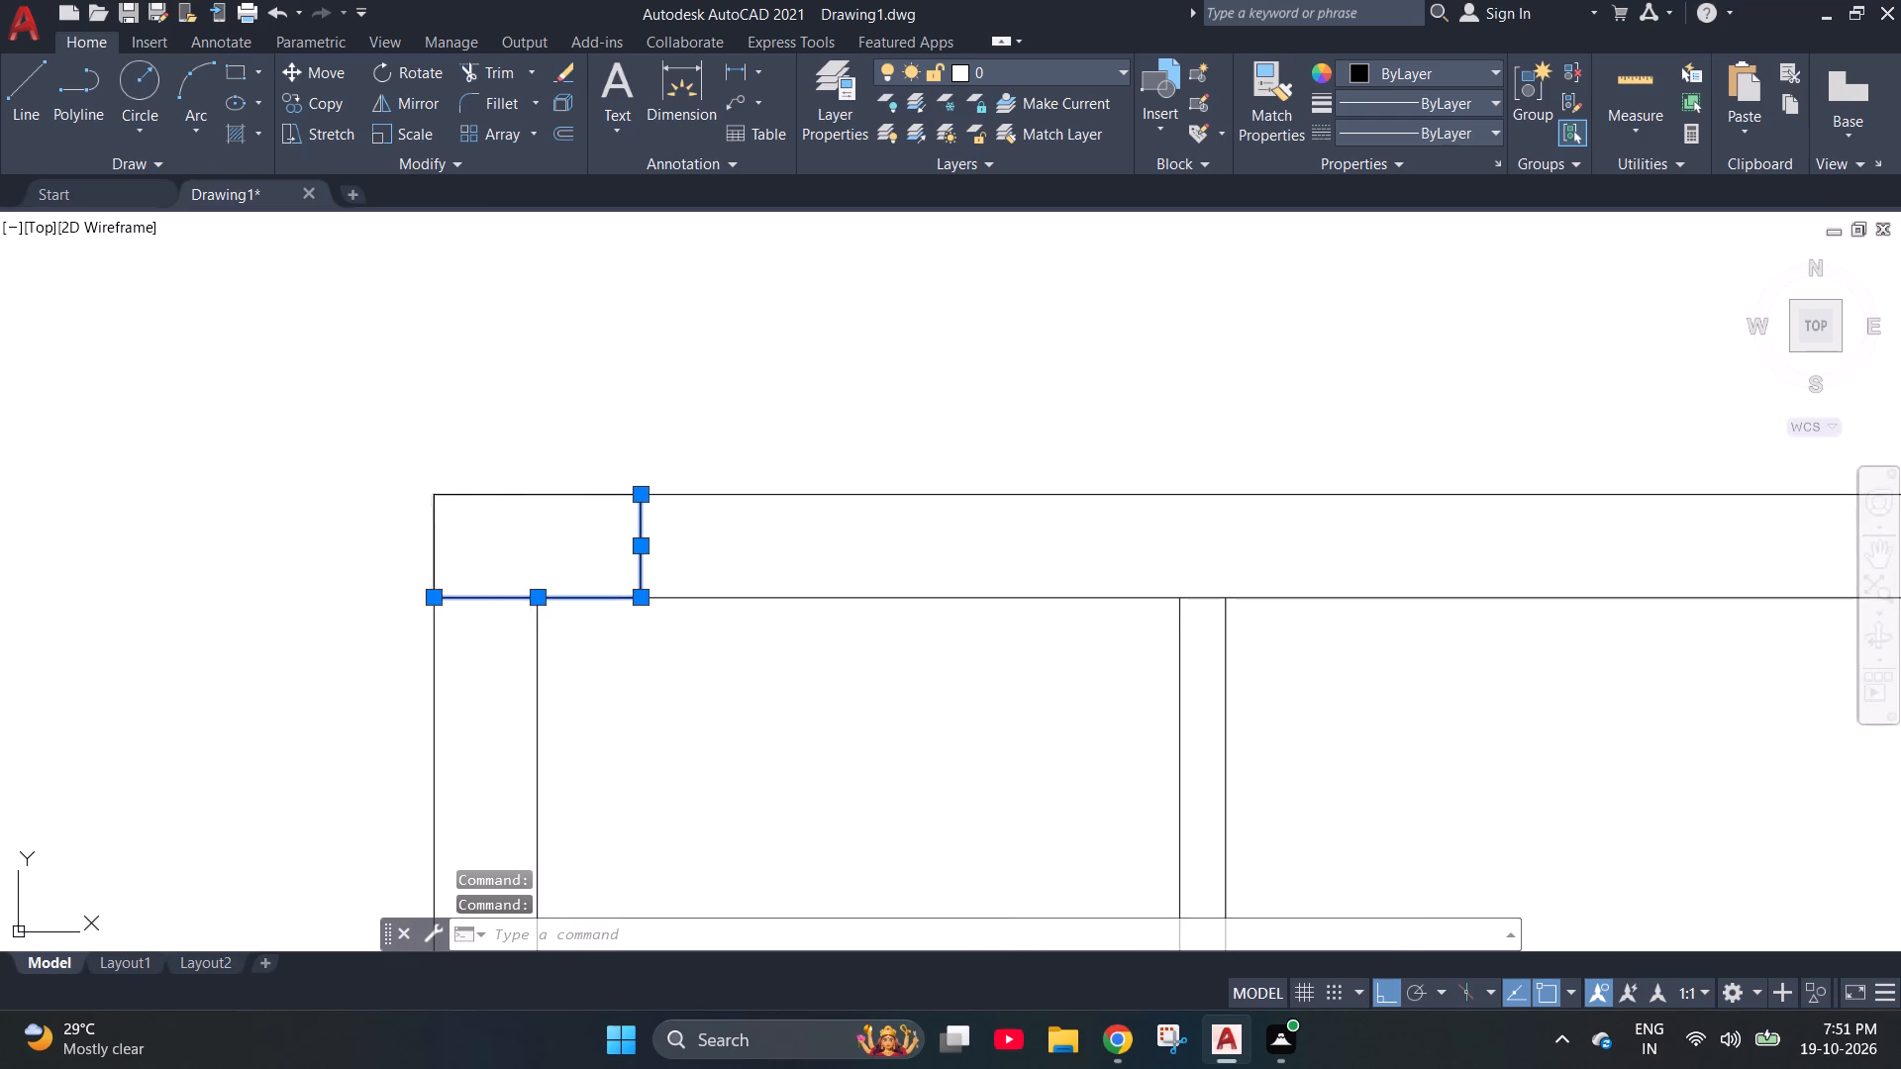
pyautogui.click(505, 498)
pyautogui.write('co')
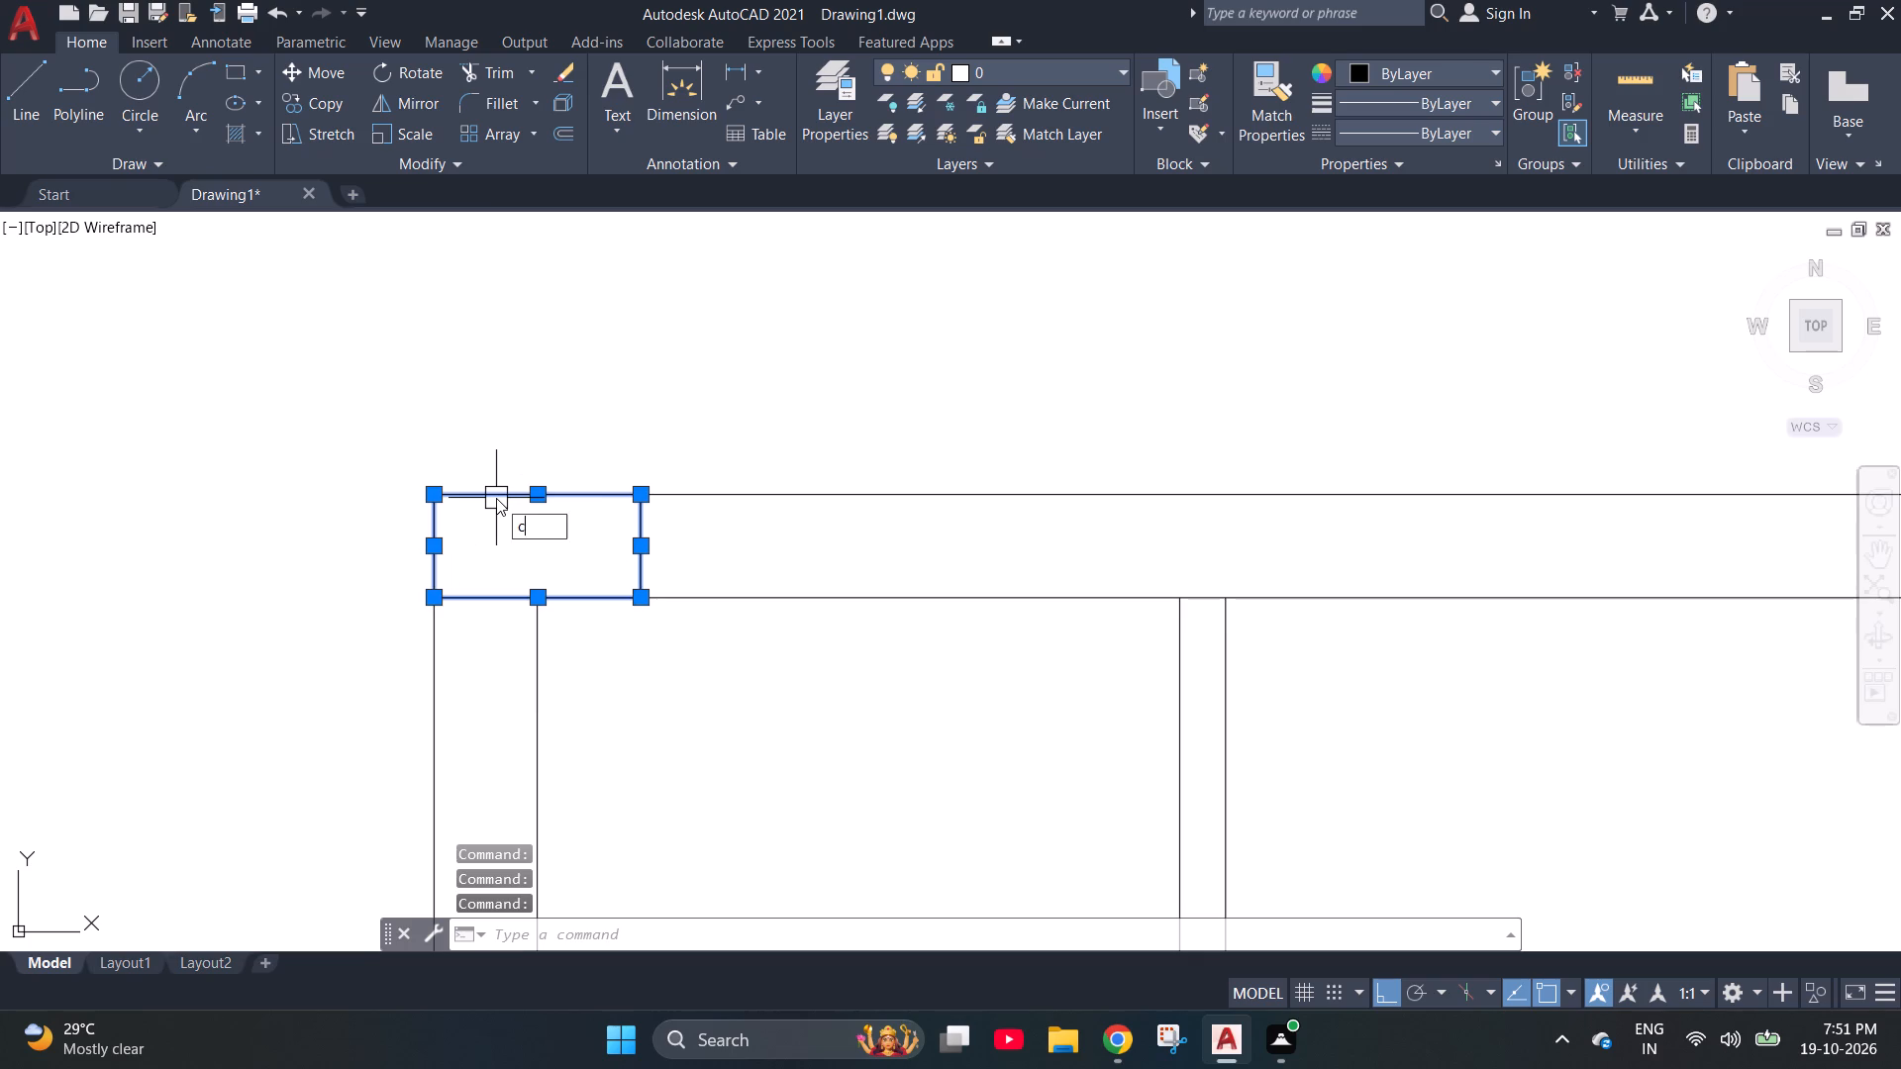
pyautogui.press('Return')
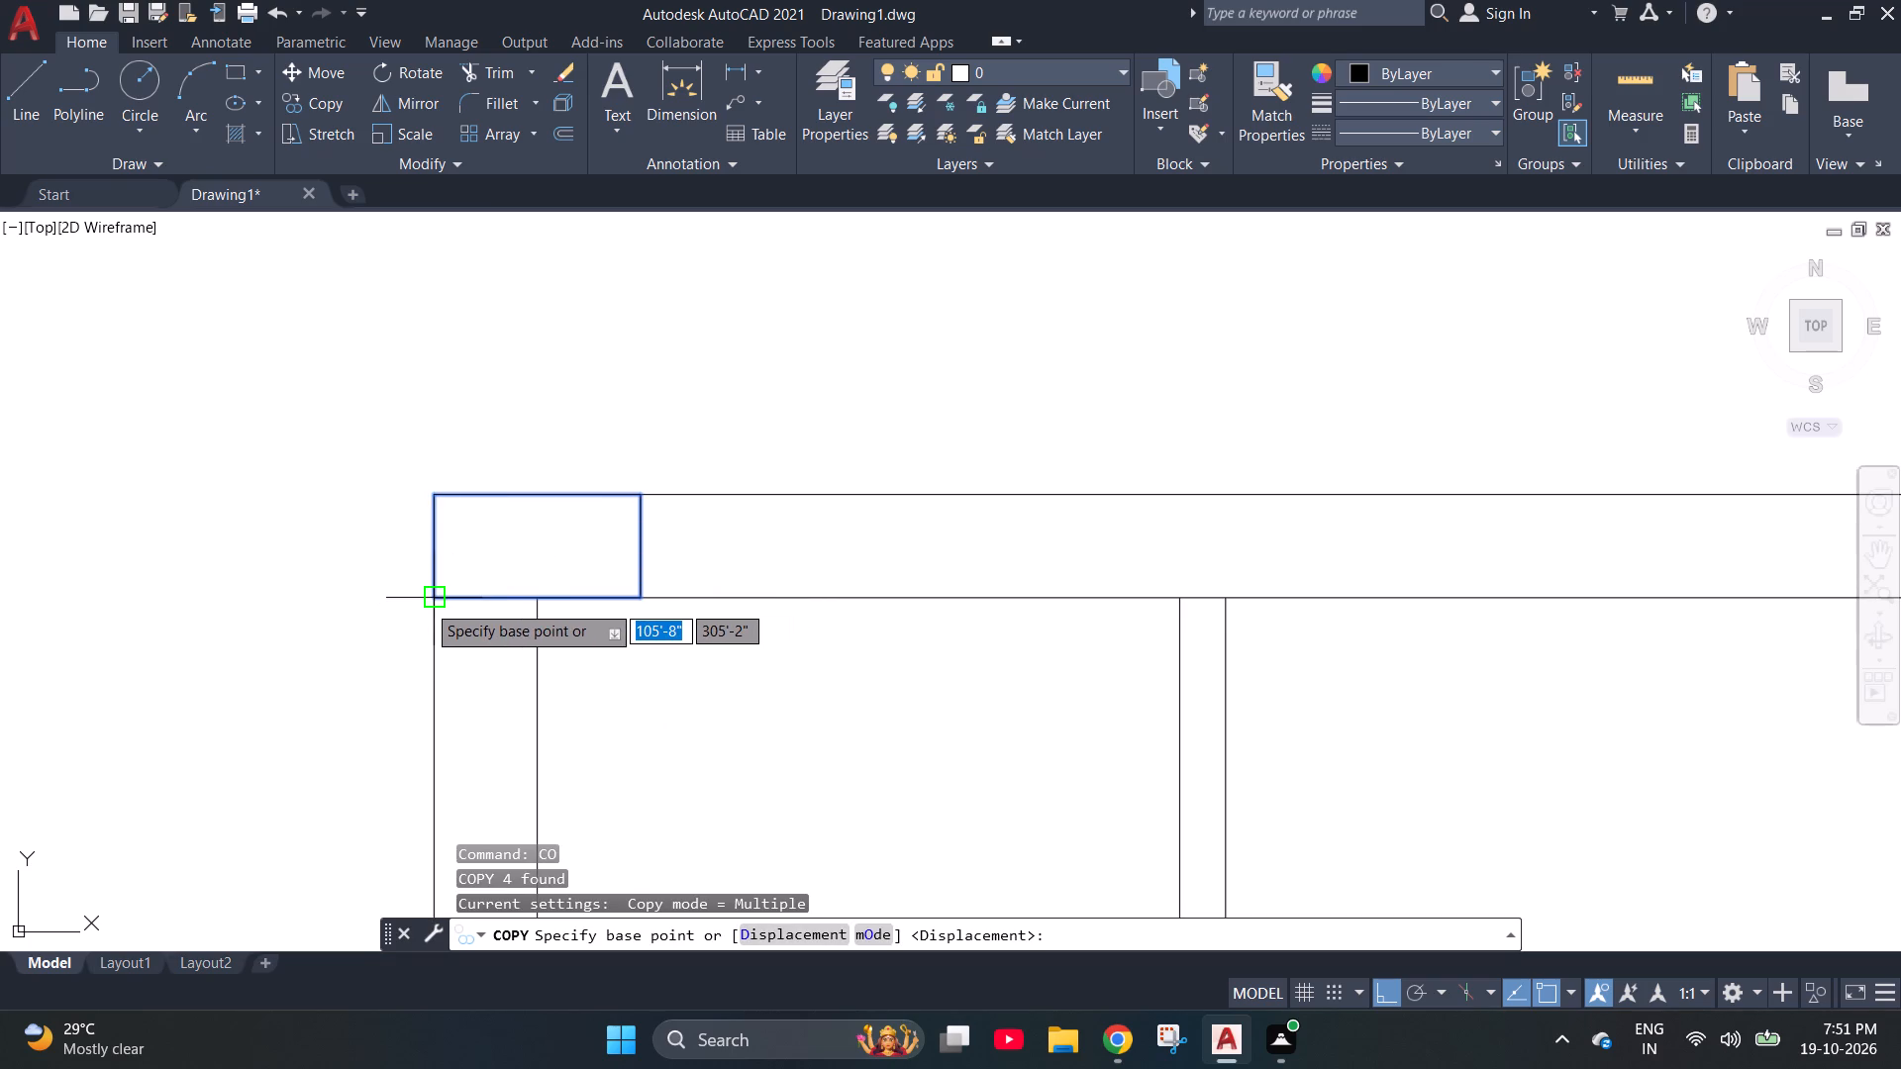
pyautogui.click(435, 599)
pyautogui.scroll(-4, 431, 599)
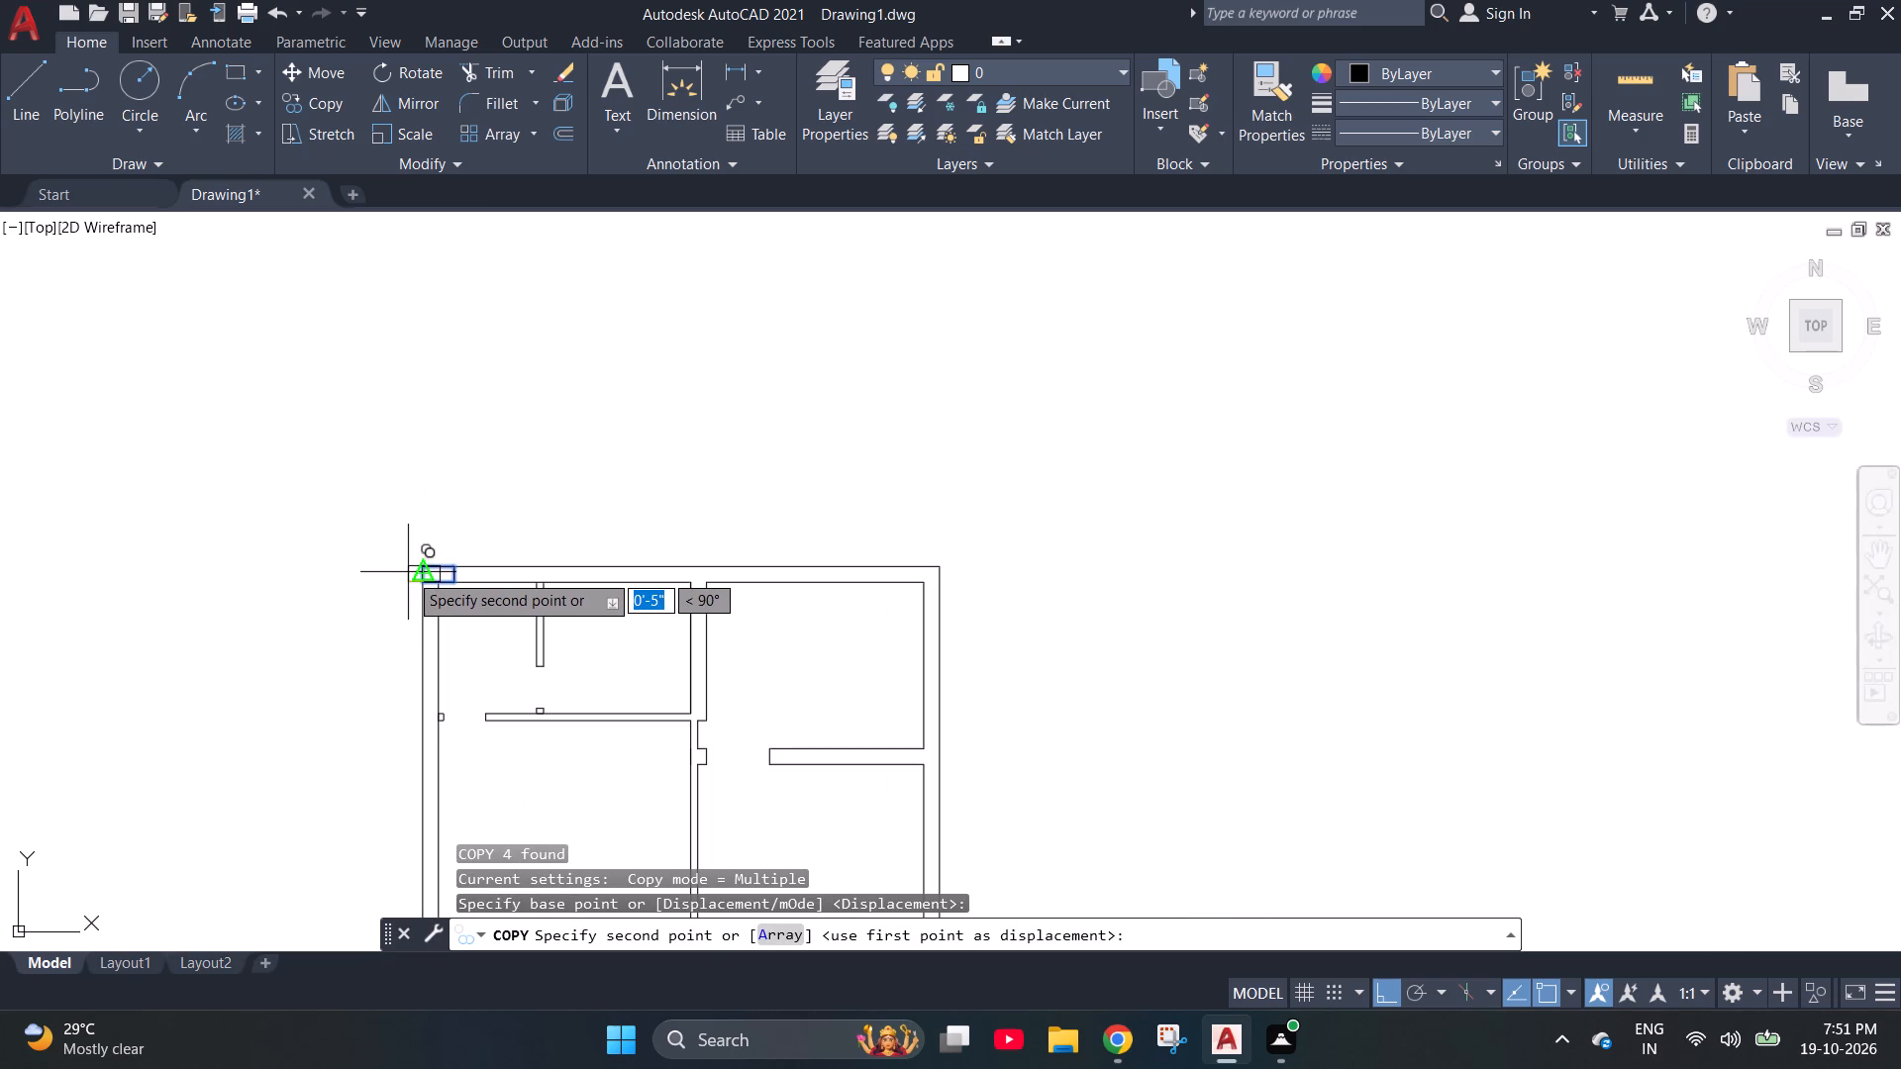
pyautogui.scroll(4, 399, 727)
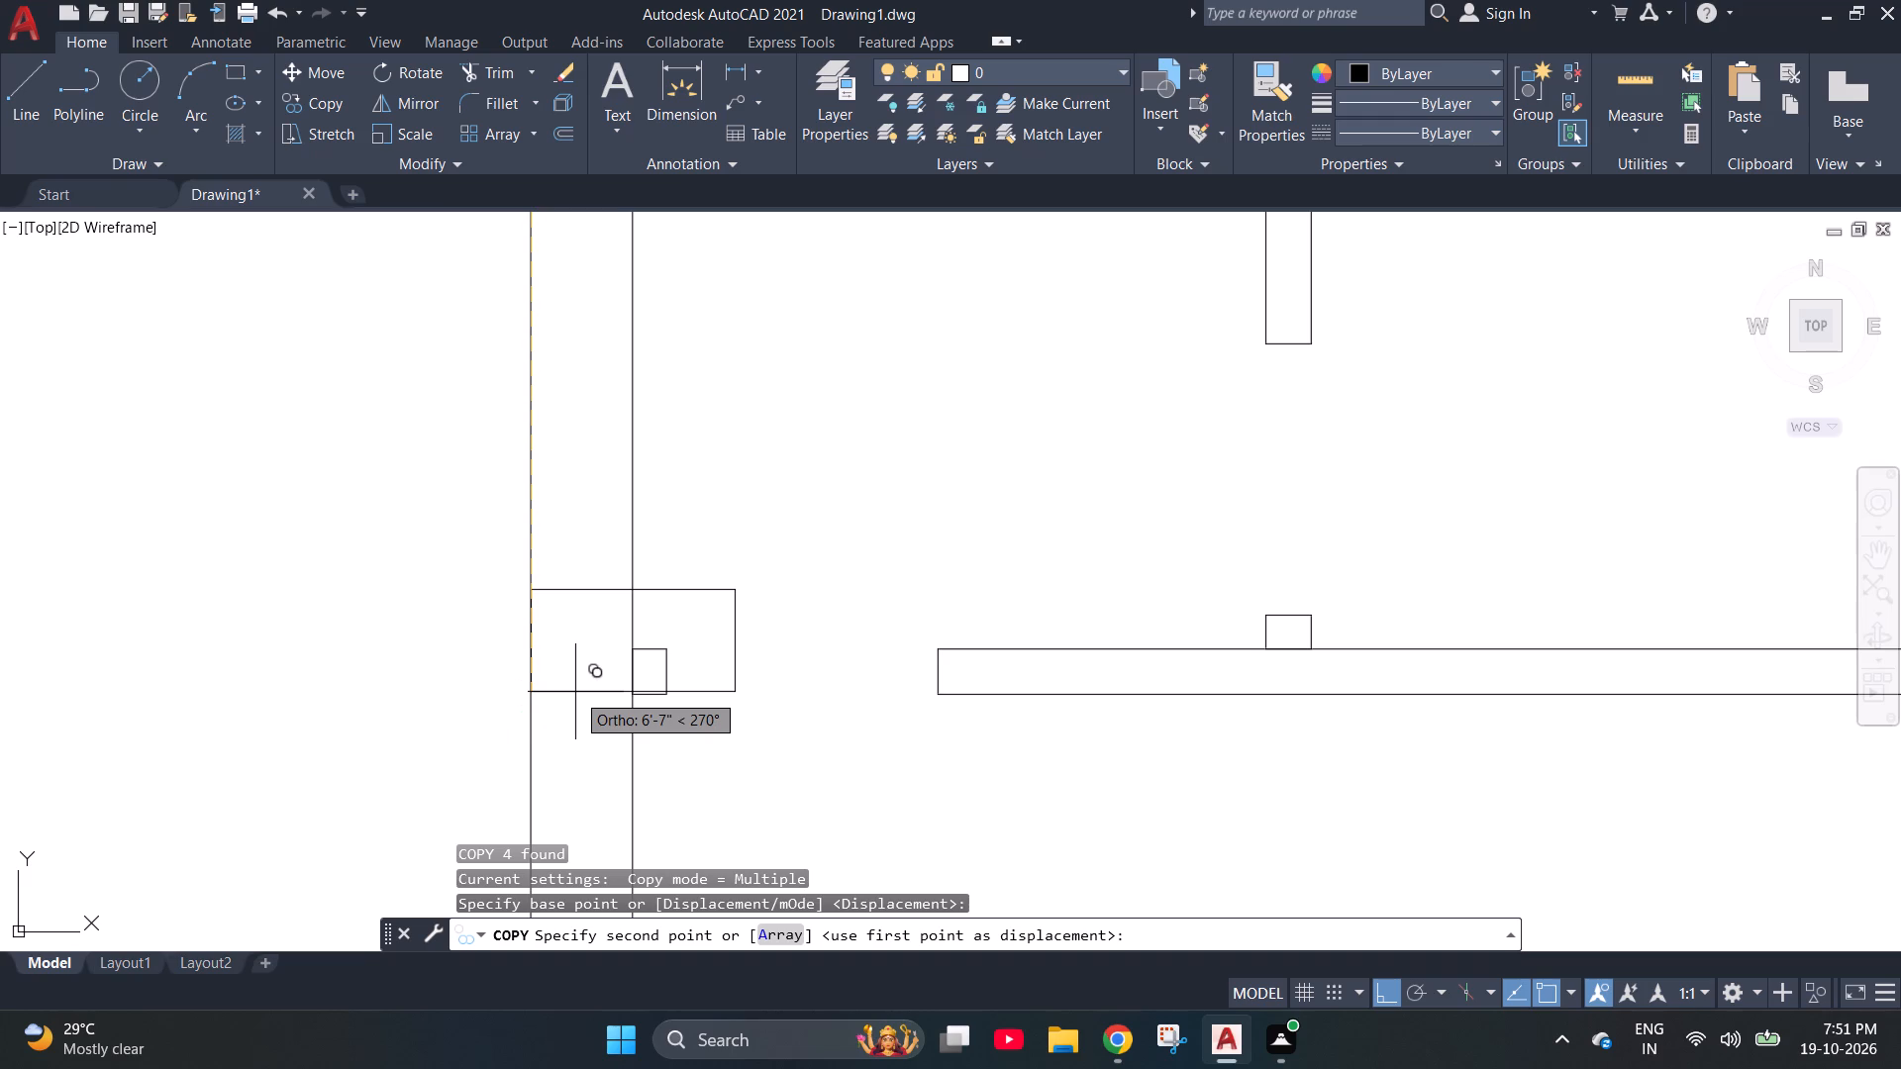
pyautogui.scroll(2, 569, 692)
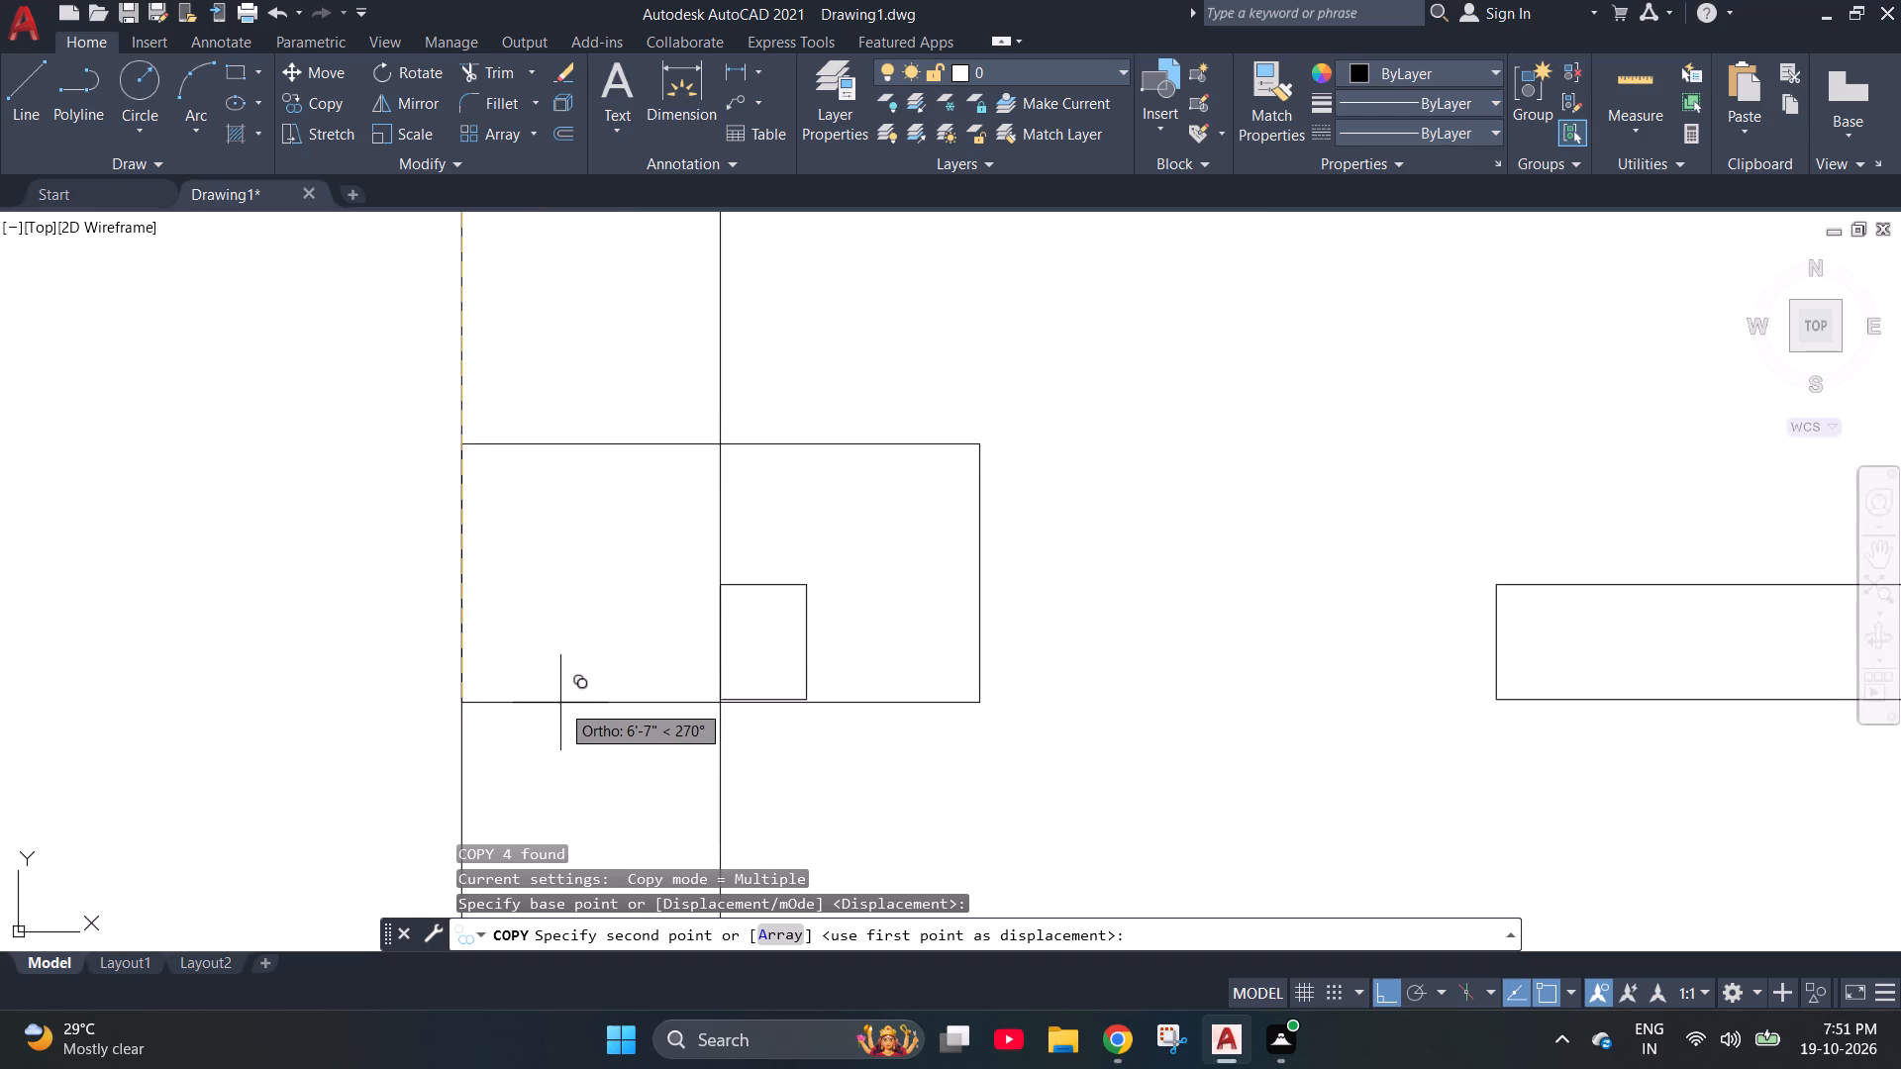
pyautogui.click(560, 703)
# Place another copy of the rectangle 18'-11" down the left wall, level with the underside of the upper-left room's bottom wall.
pyautogui.scroll(-4, 603, 666)
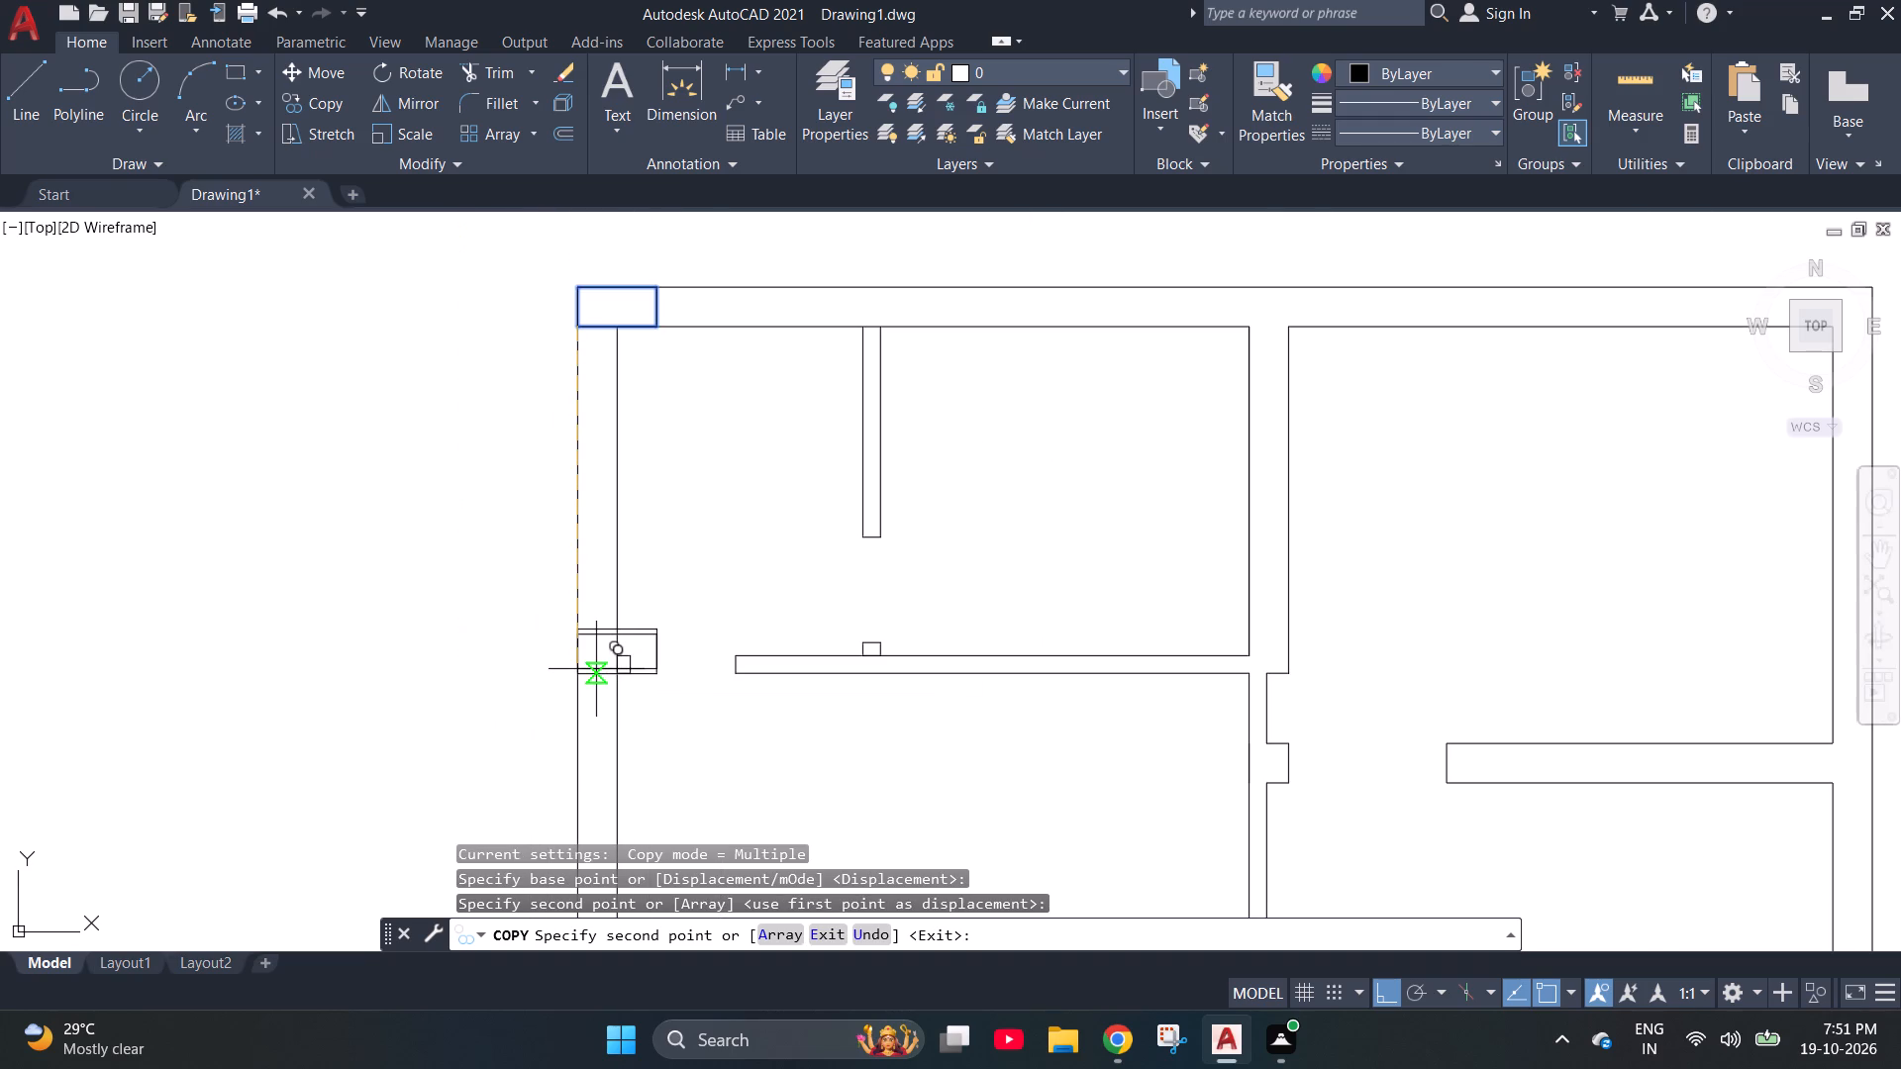
pyautogui.scroll(-2, 633, 661)
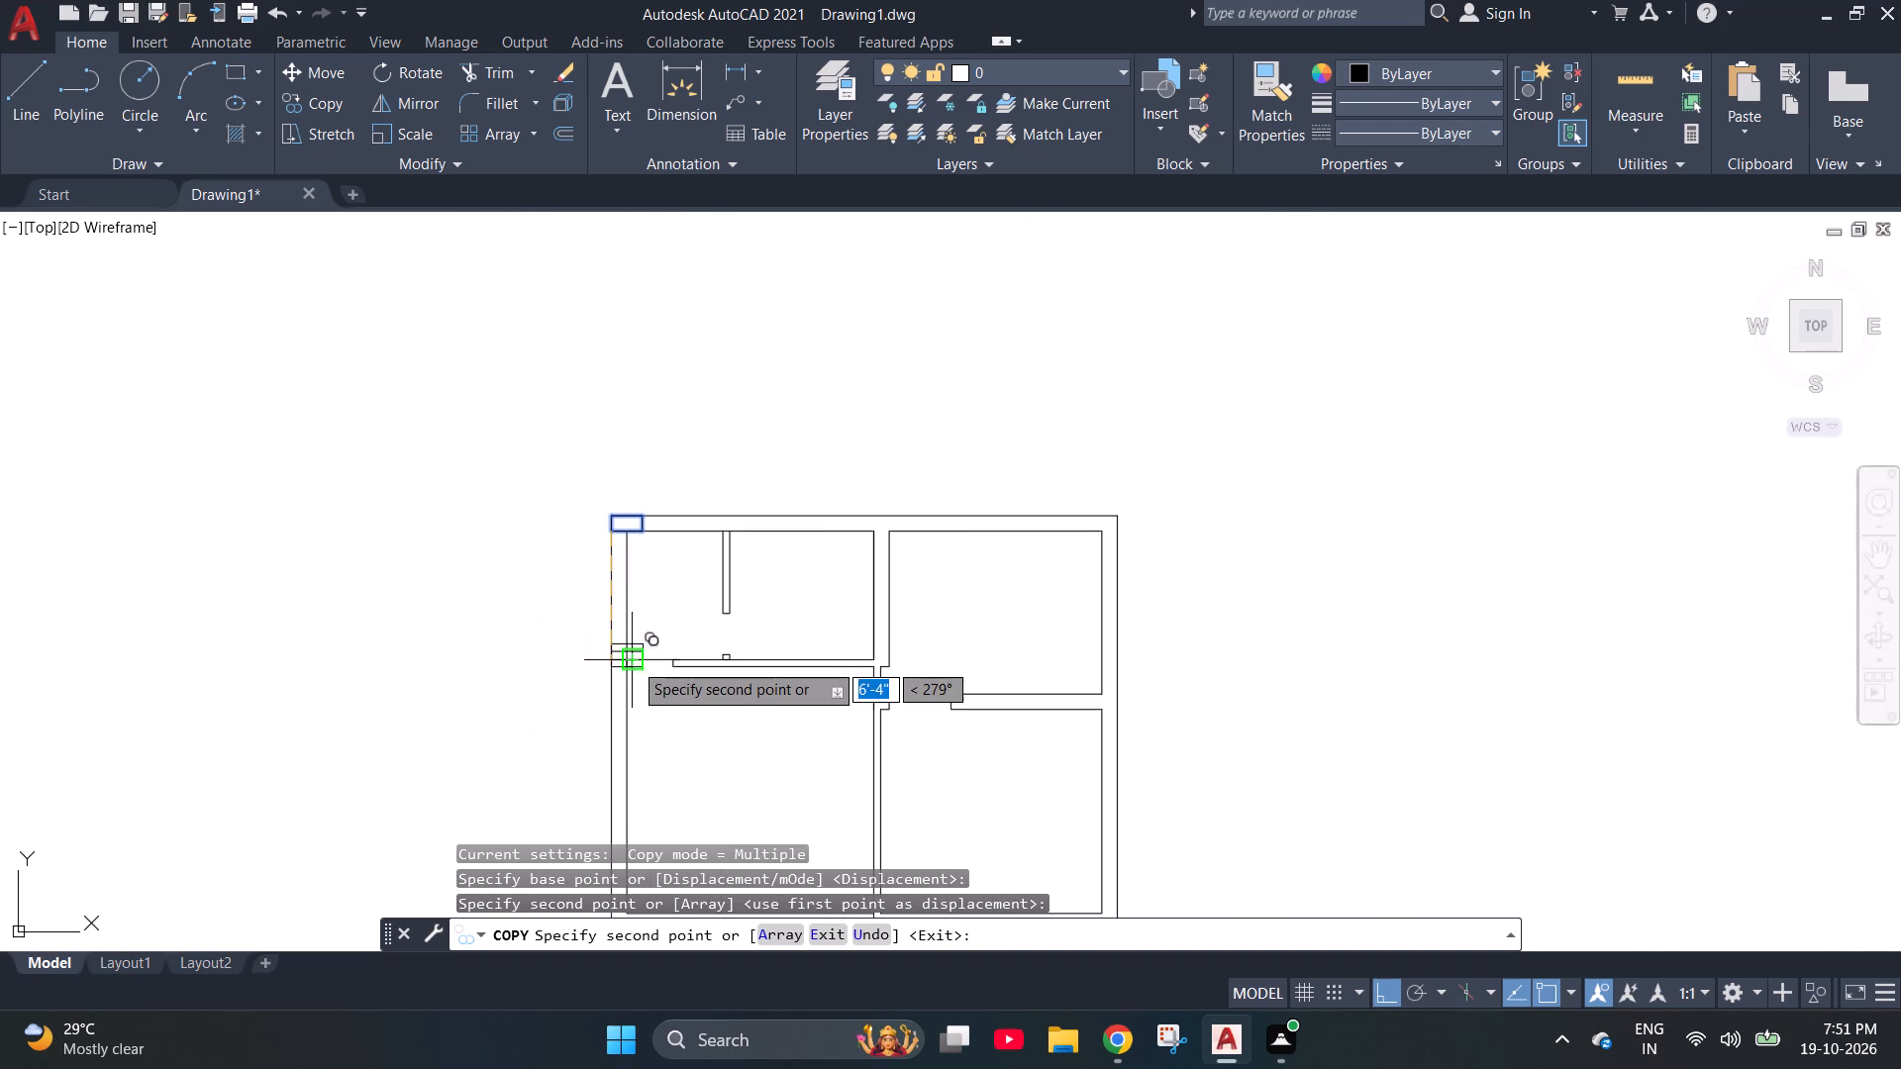
pyautogui.scroll(-2, 616, 664)
pyautogui.scroll(4, 591, 798)
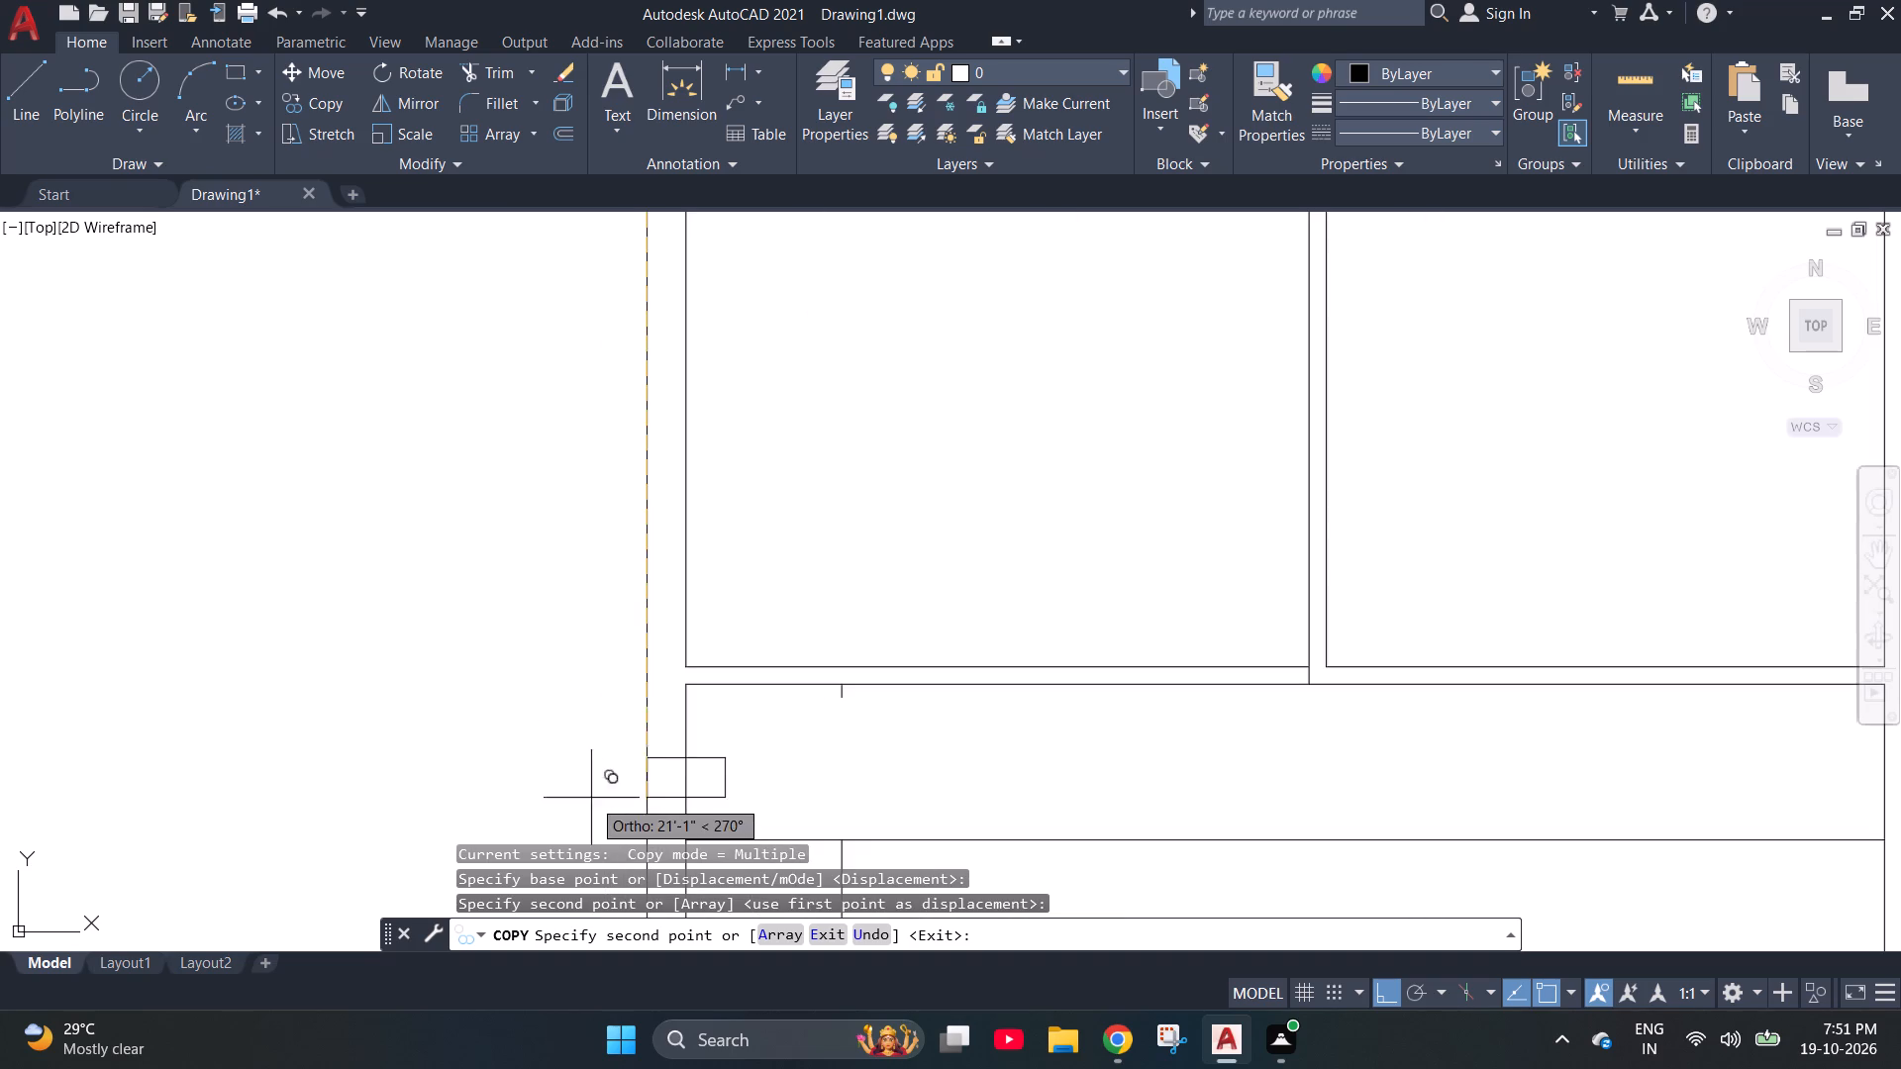
pyautogui.scroll(3, 640, 672)
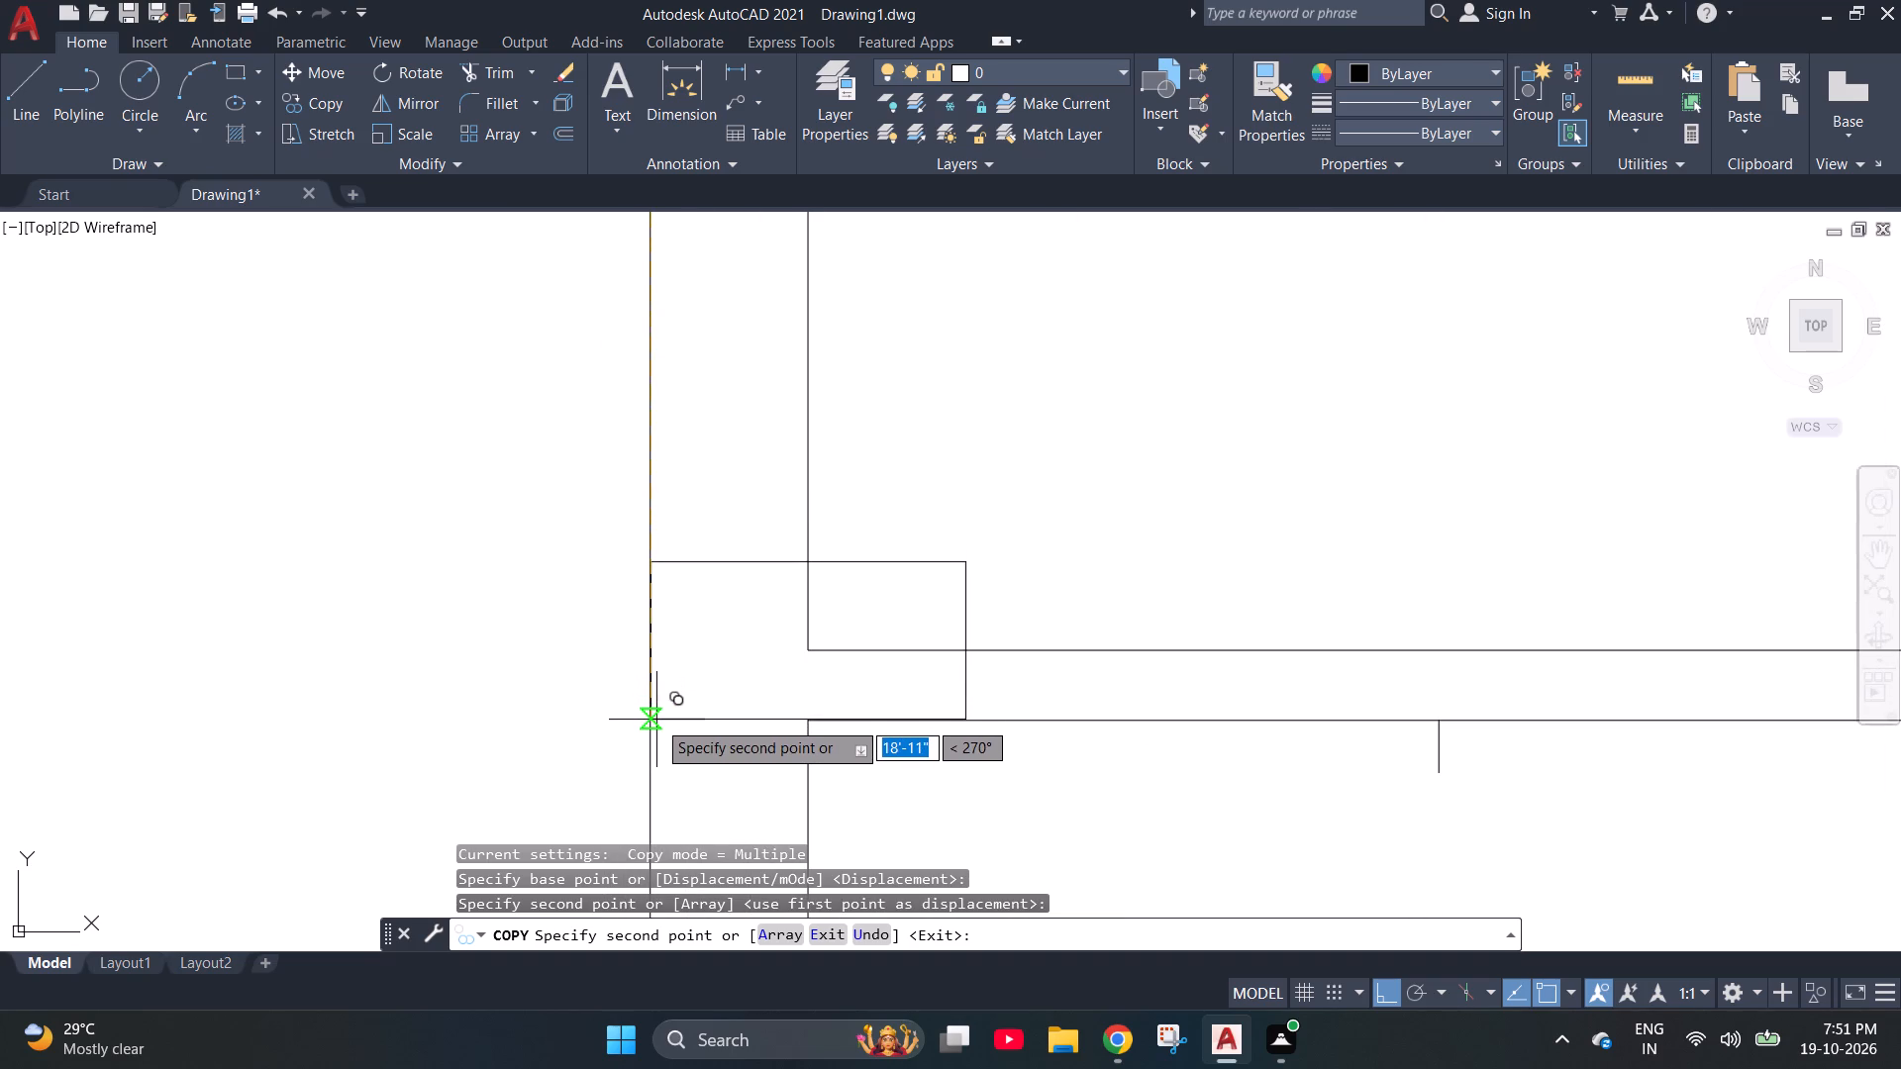
pyautogui.scroll(2, 666, 720)
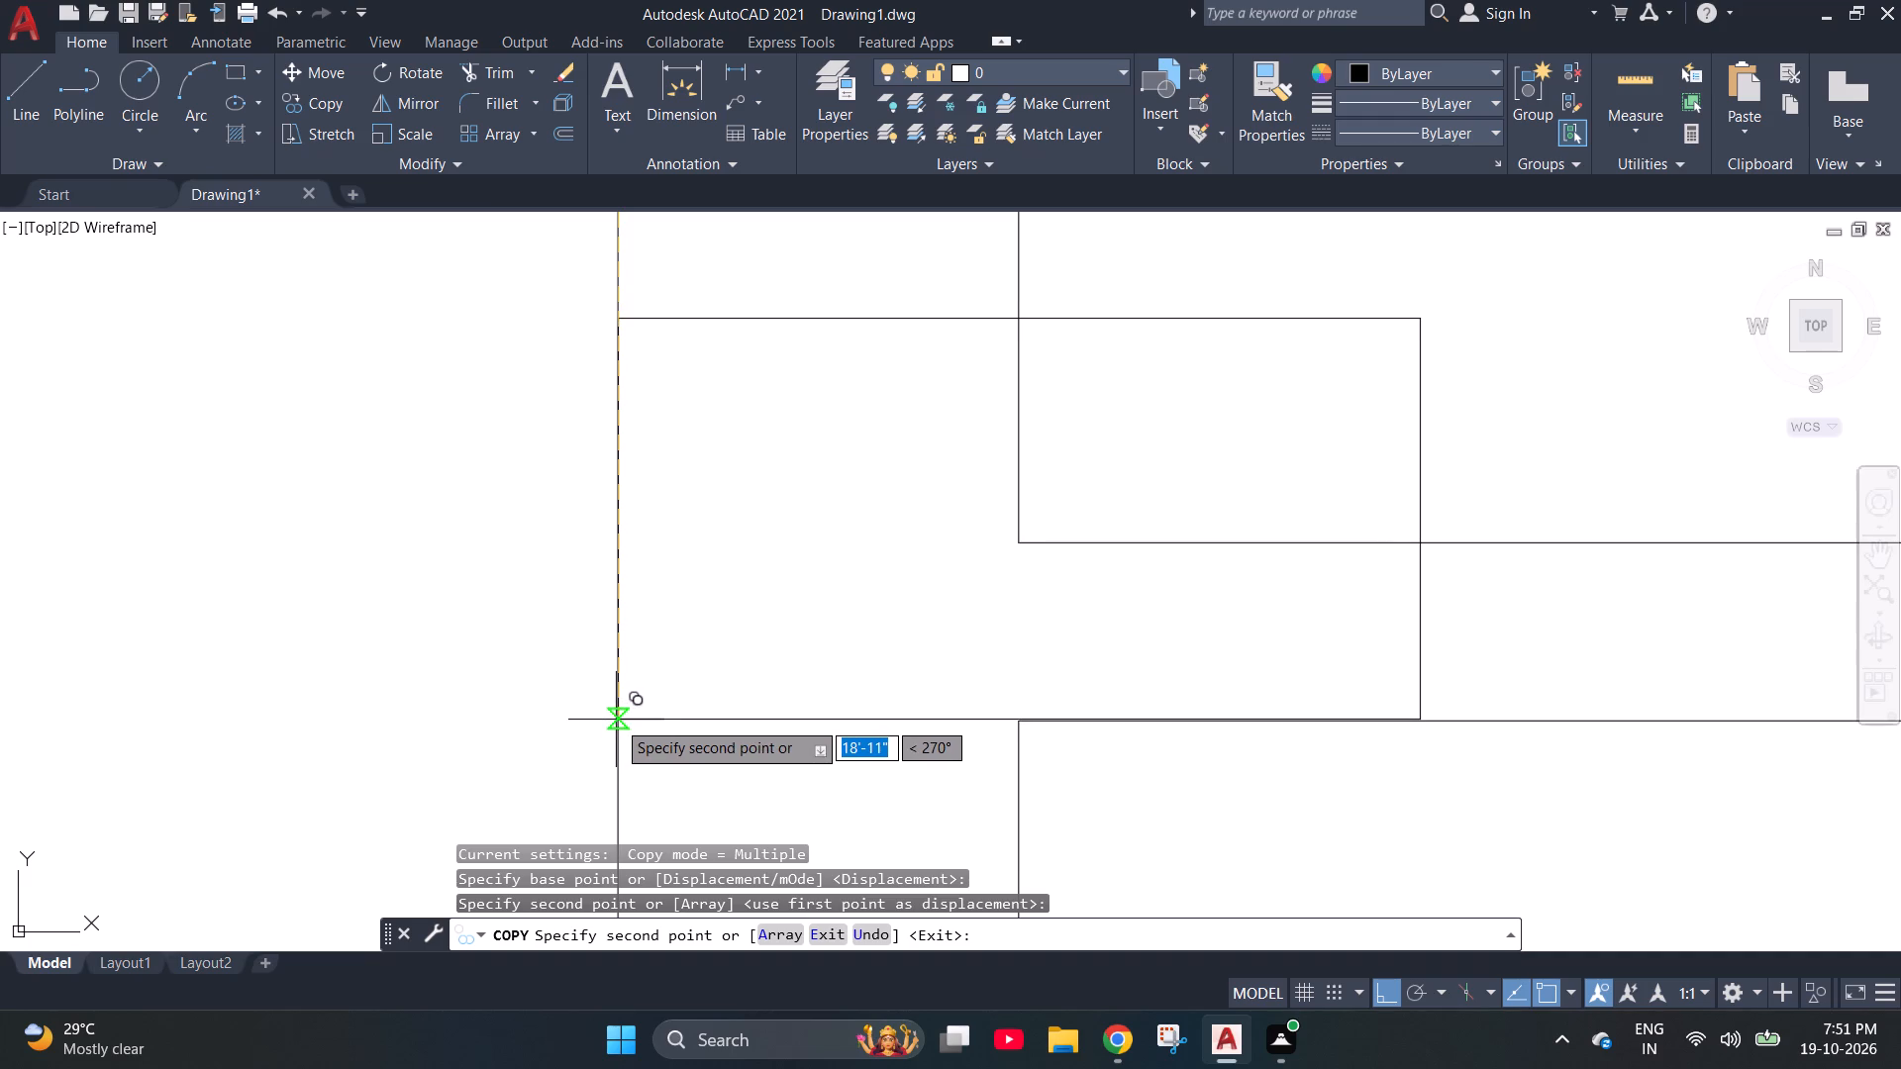
pyautogui.click(616, 720)
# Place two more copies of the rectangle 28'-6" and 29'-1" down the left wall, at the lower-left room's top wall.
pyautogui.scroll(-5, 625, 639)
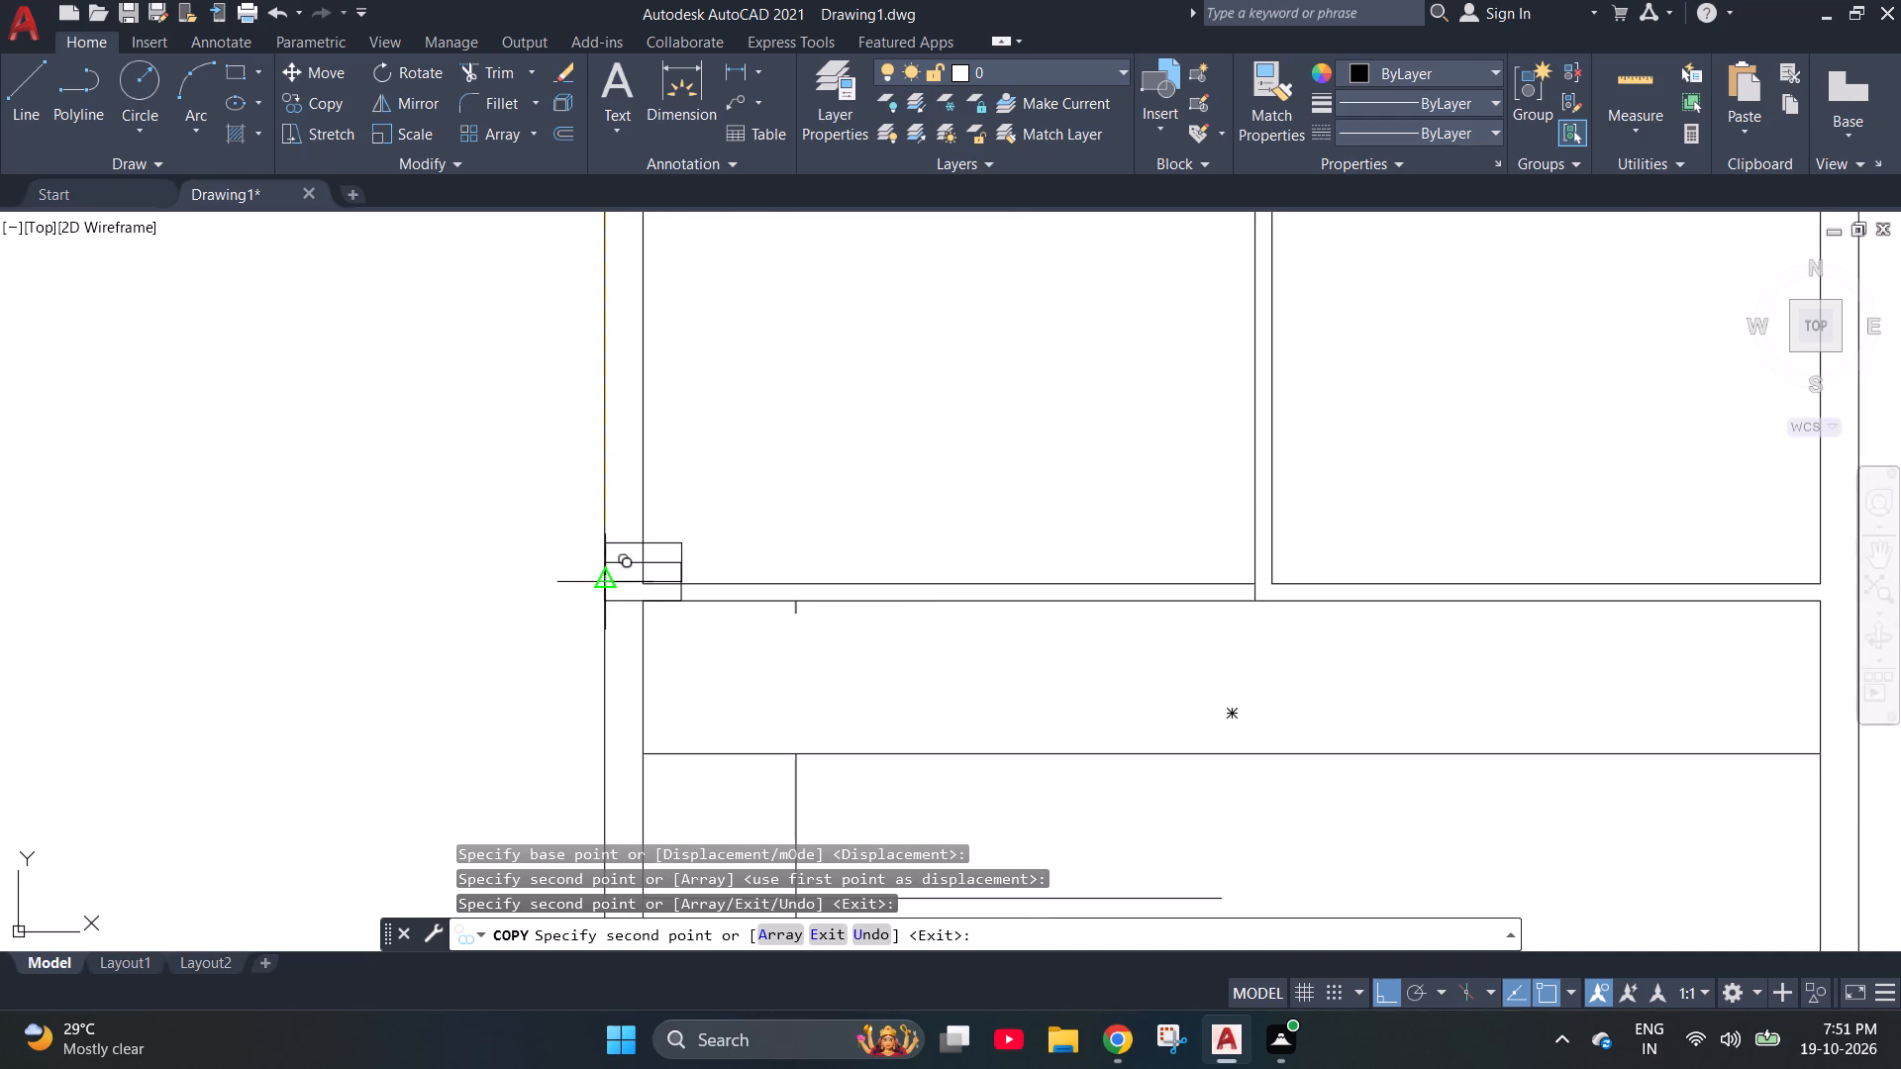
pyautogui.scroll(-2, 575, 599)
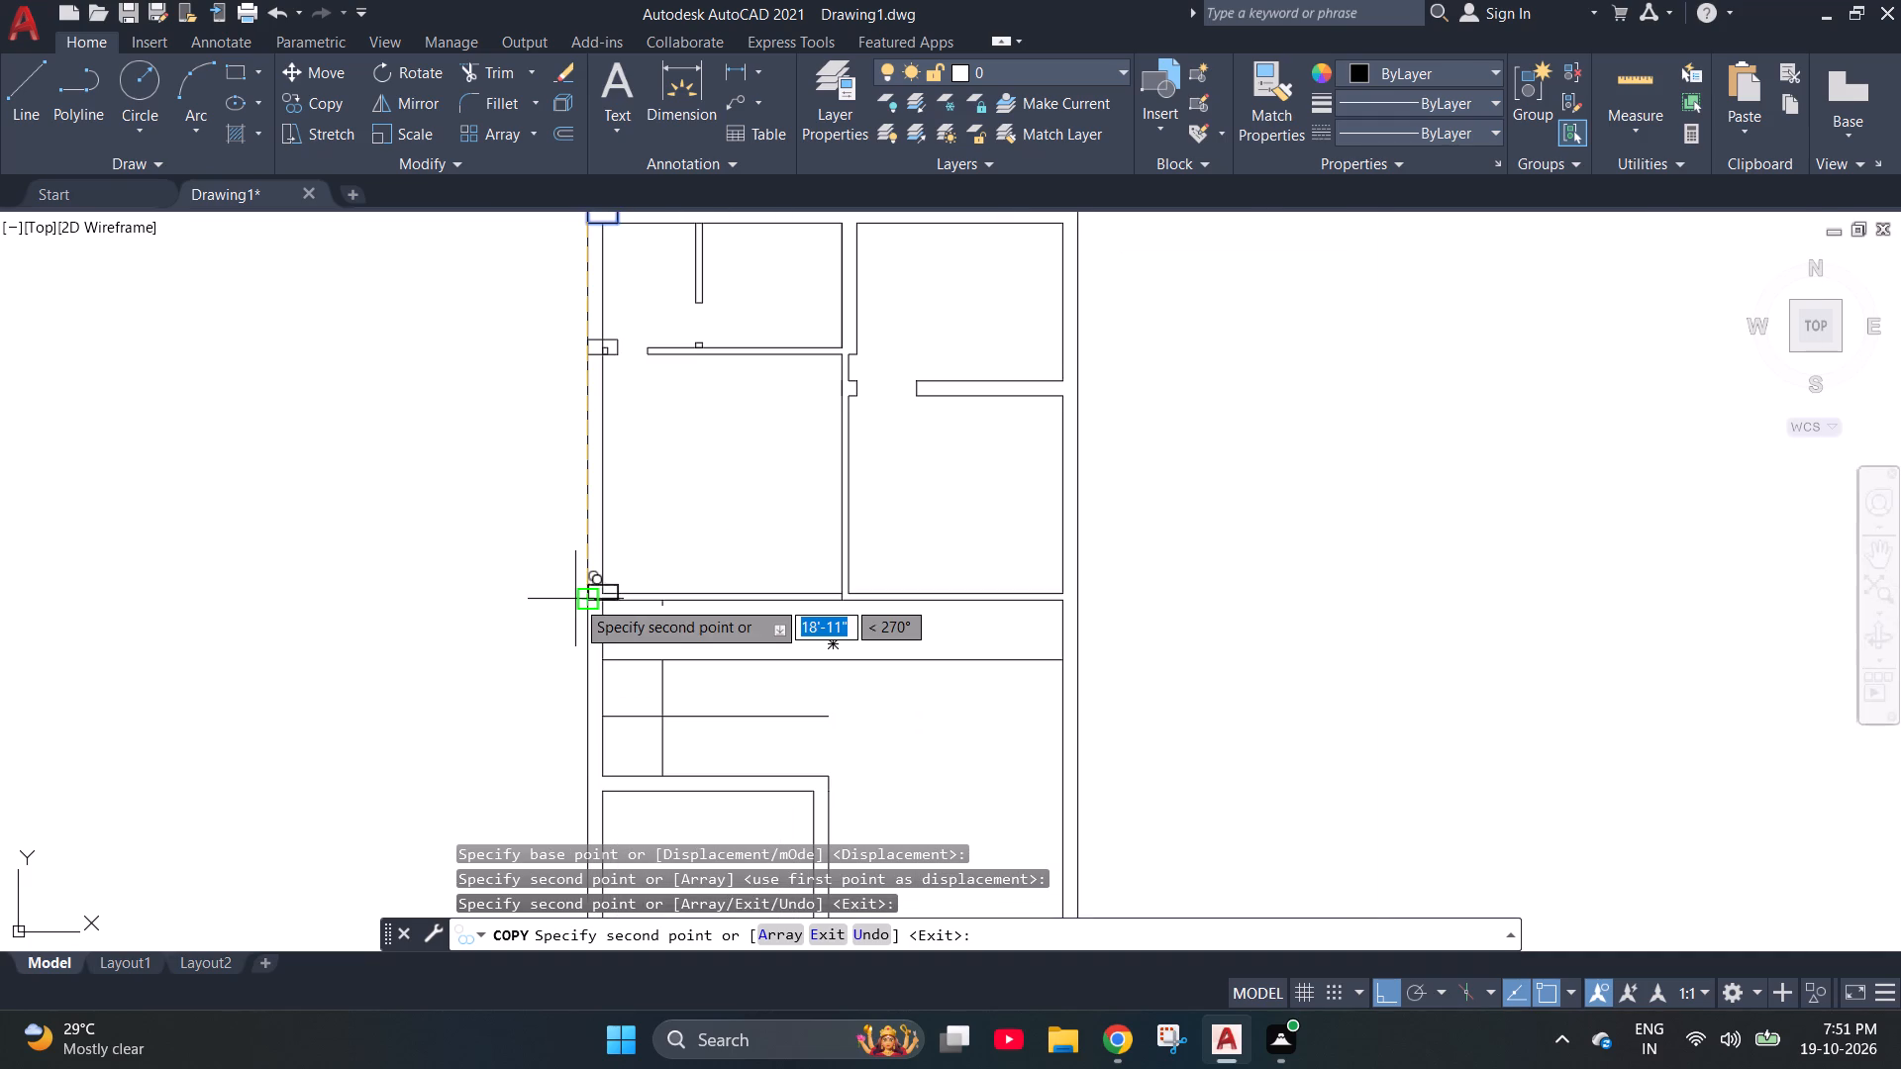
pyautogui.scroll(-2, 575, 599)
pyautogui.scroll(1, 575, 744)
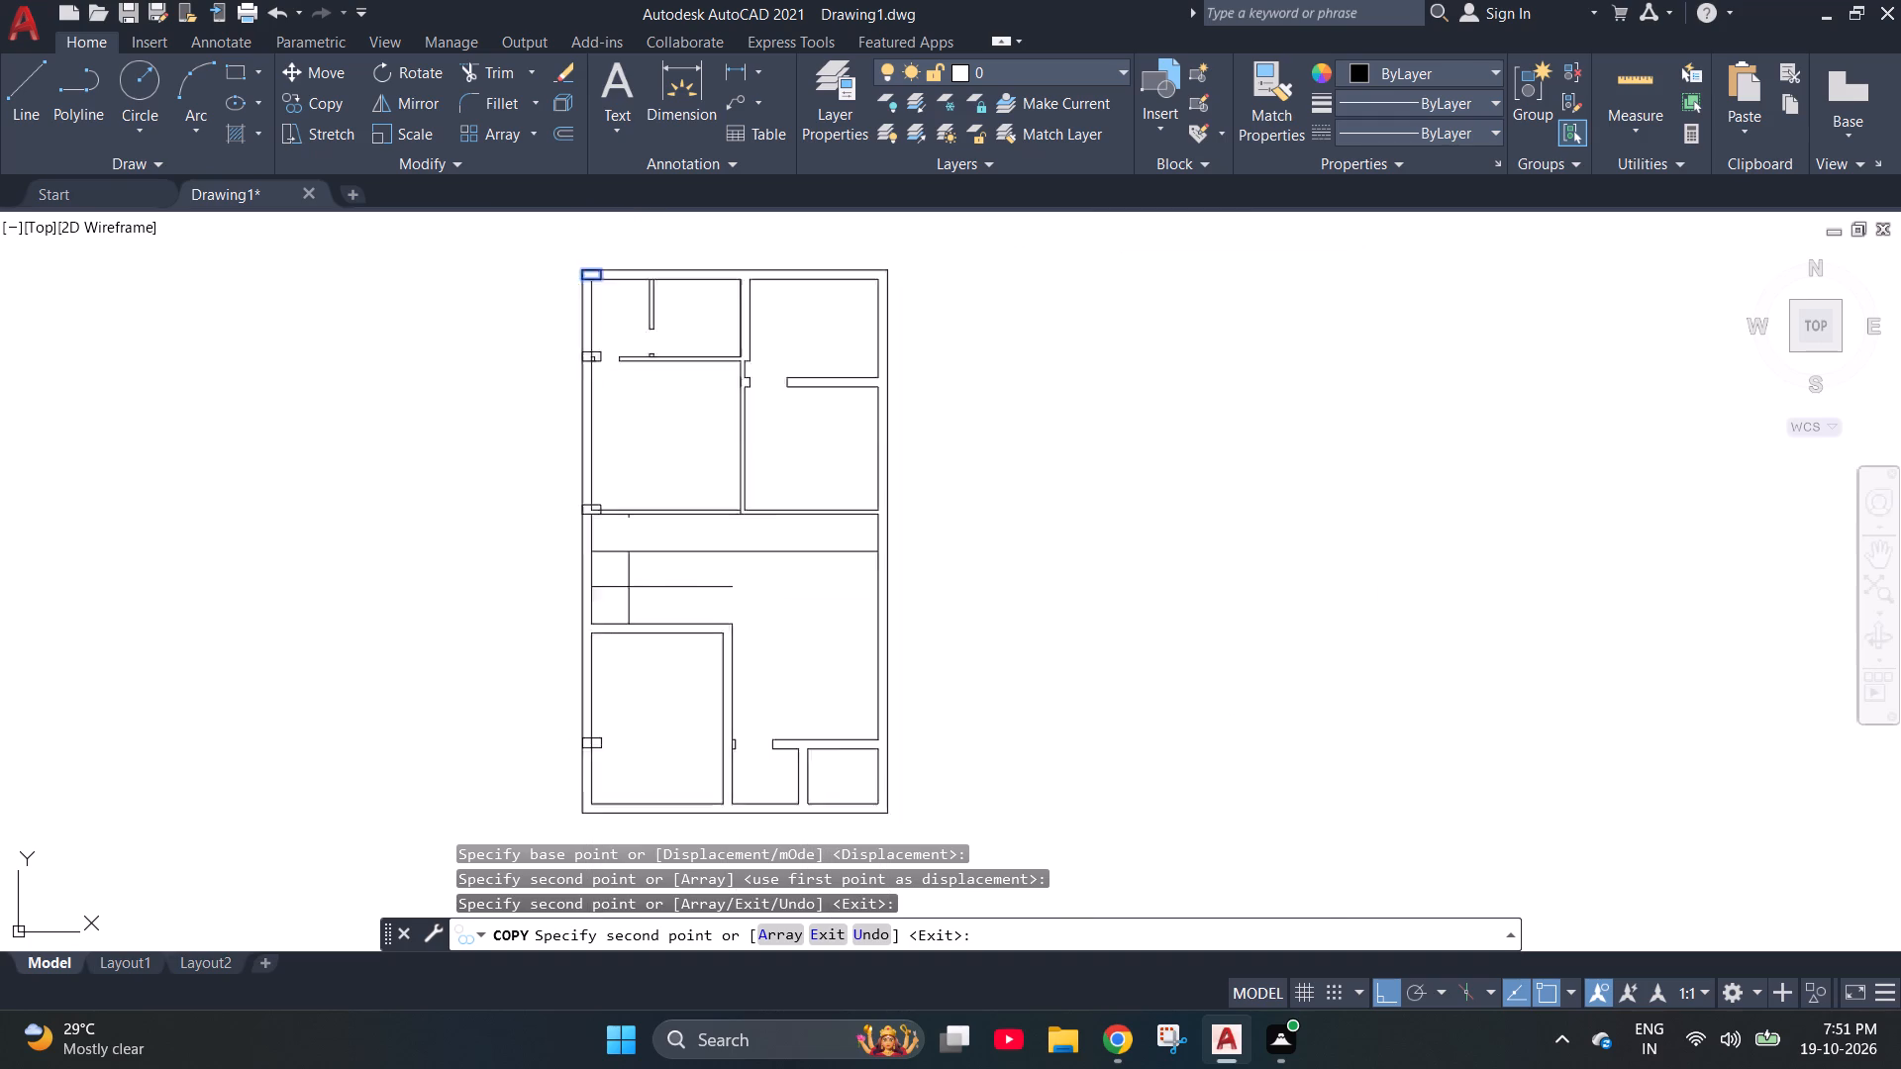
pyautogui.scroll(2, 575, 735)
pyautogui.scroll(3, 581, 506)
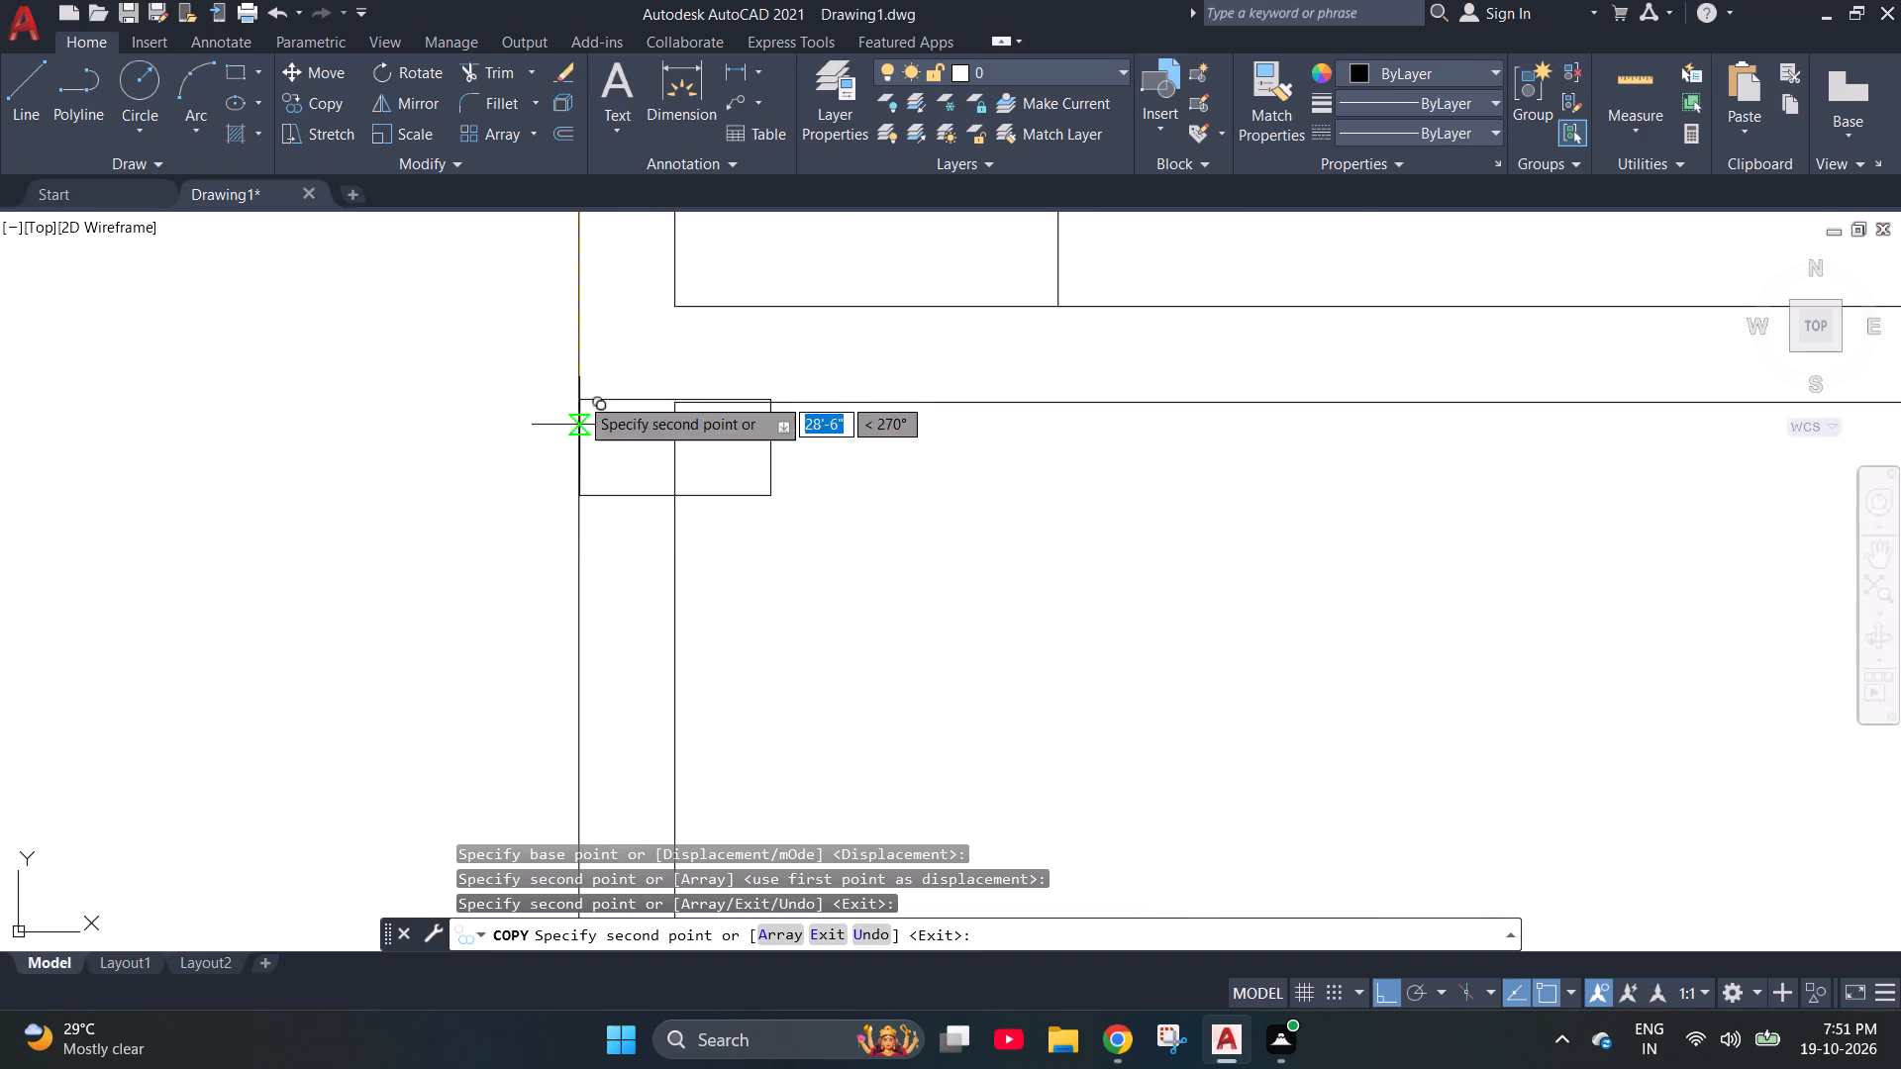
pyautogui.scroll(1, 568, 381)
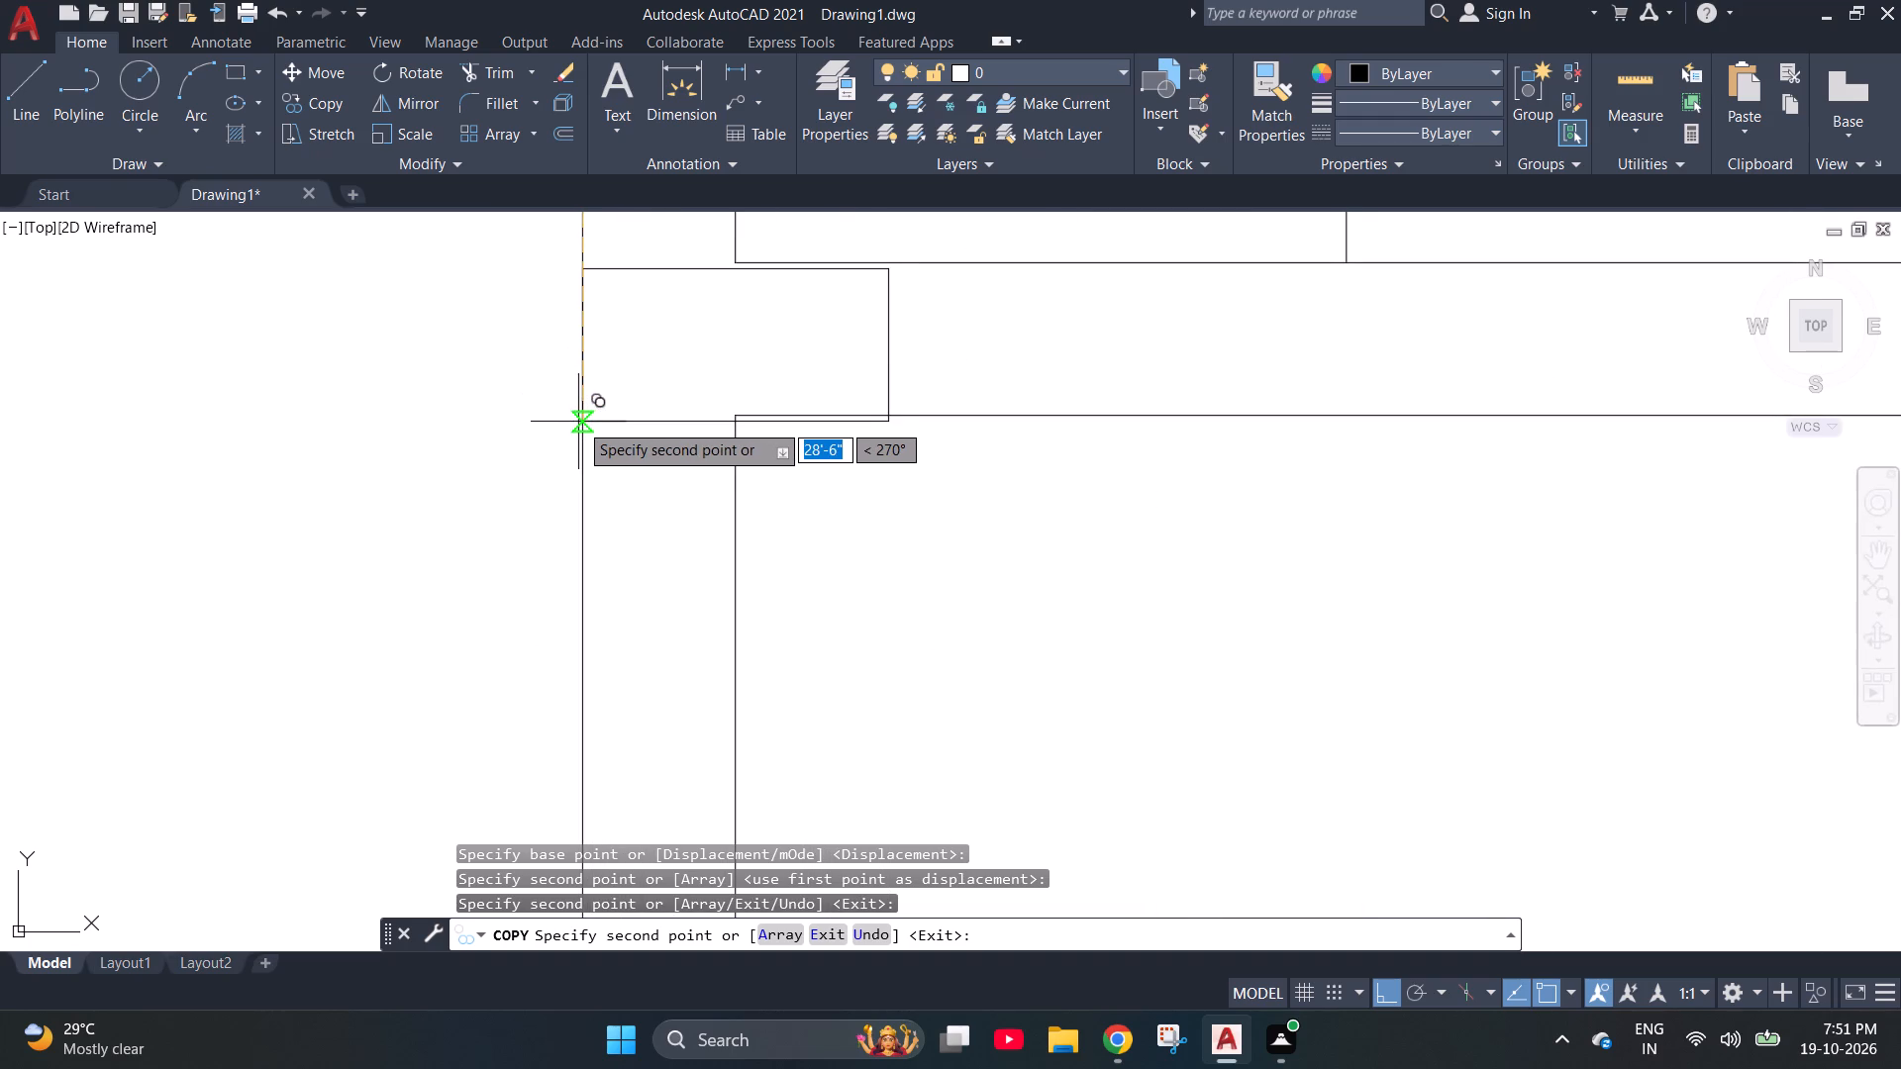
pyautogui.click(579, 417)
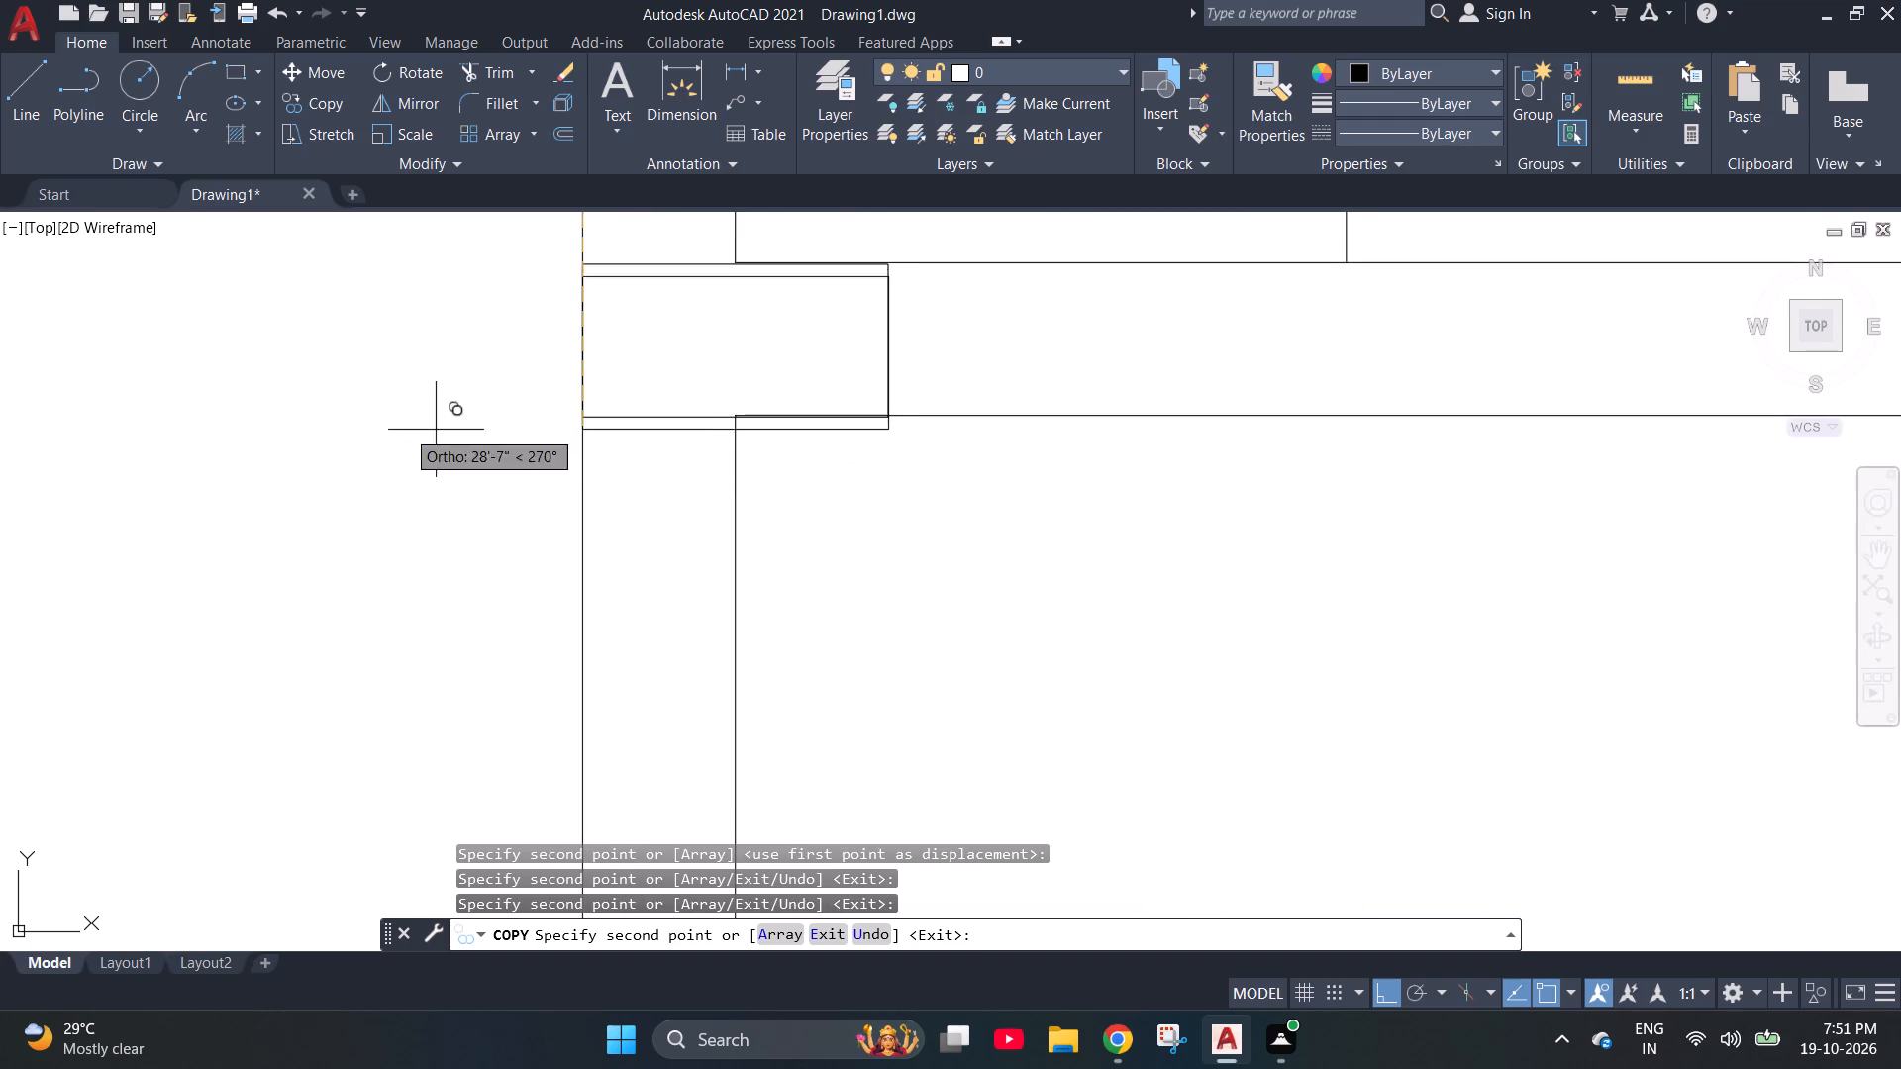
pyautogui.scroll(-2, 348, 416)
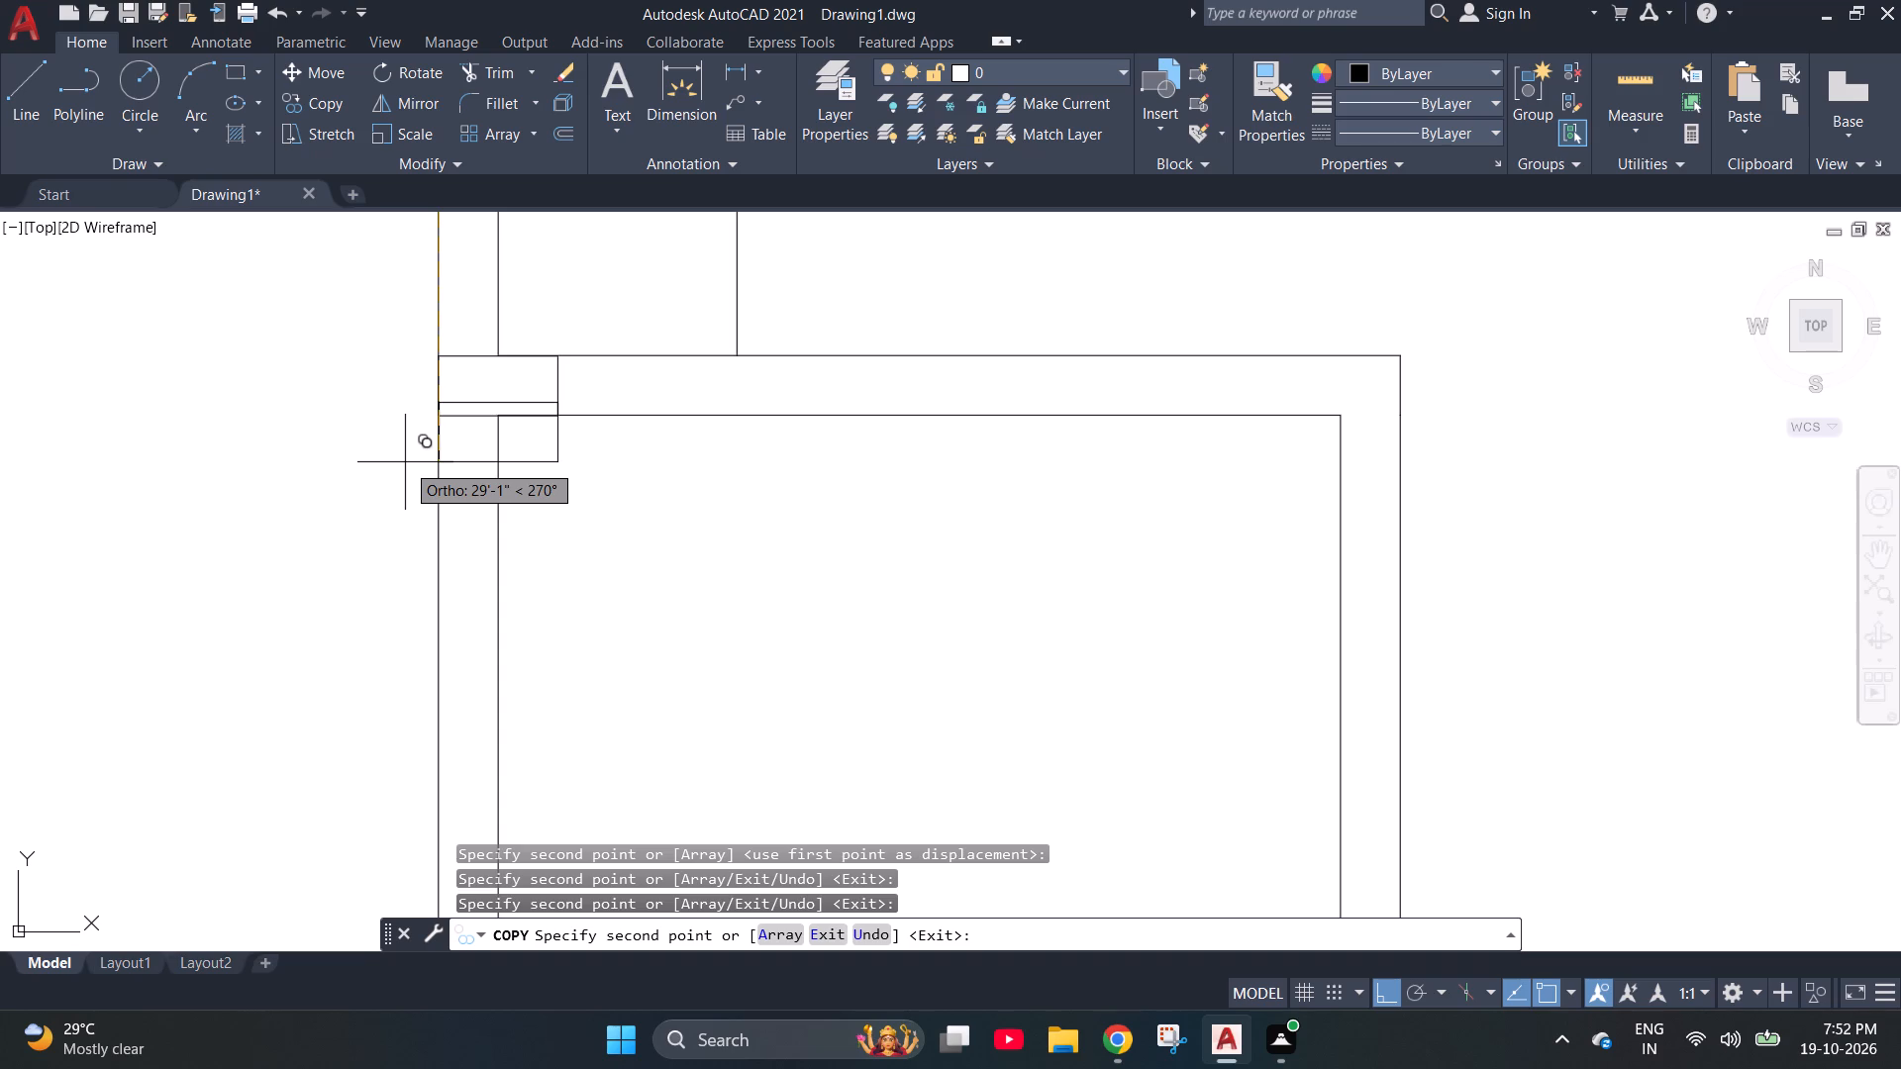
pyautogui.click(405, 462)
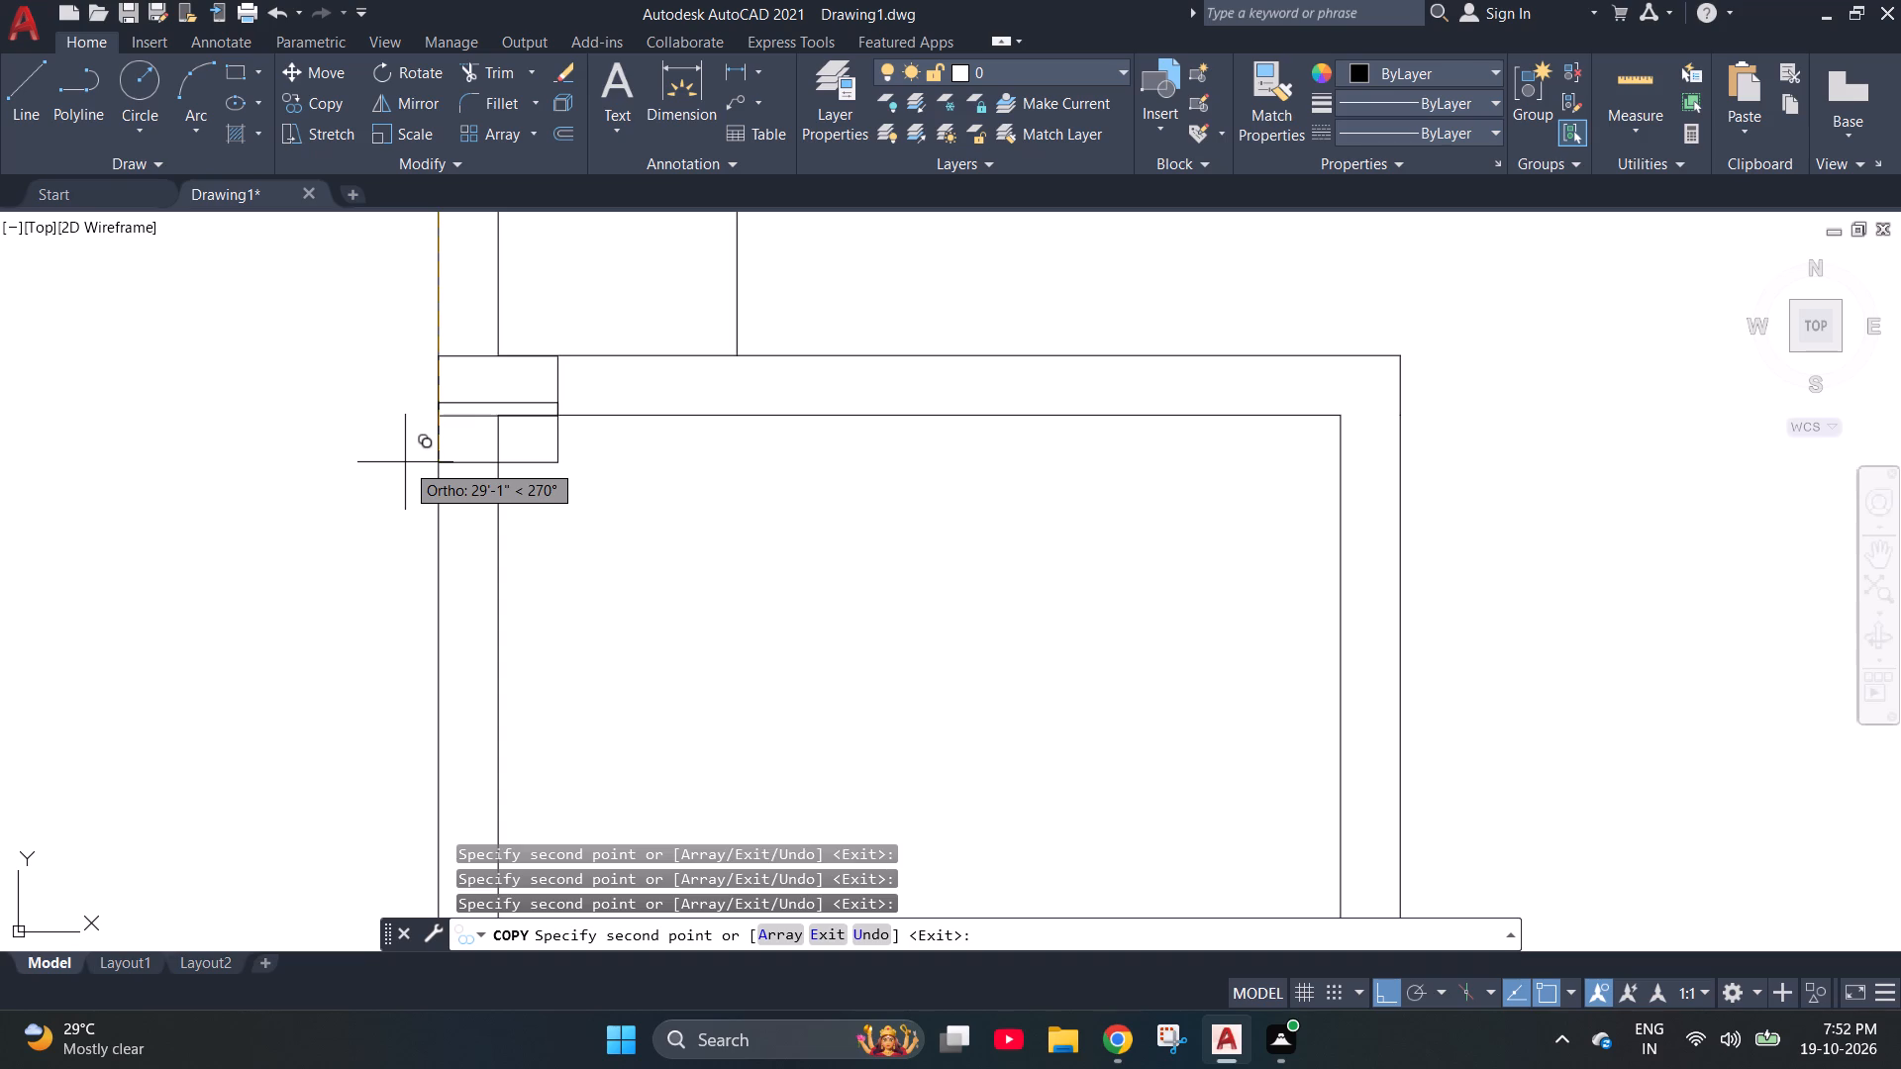
# Place a copy of the rectangle 12'-0" along the top wall, where the middle vertical wall meets it.
pyautogui.scroll(-1, 352, 502)
pyautogui.scroll(-2, 394, 670)
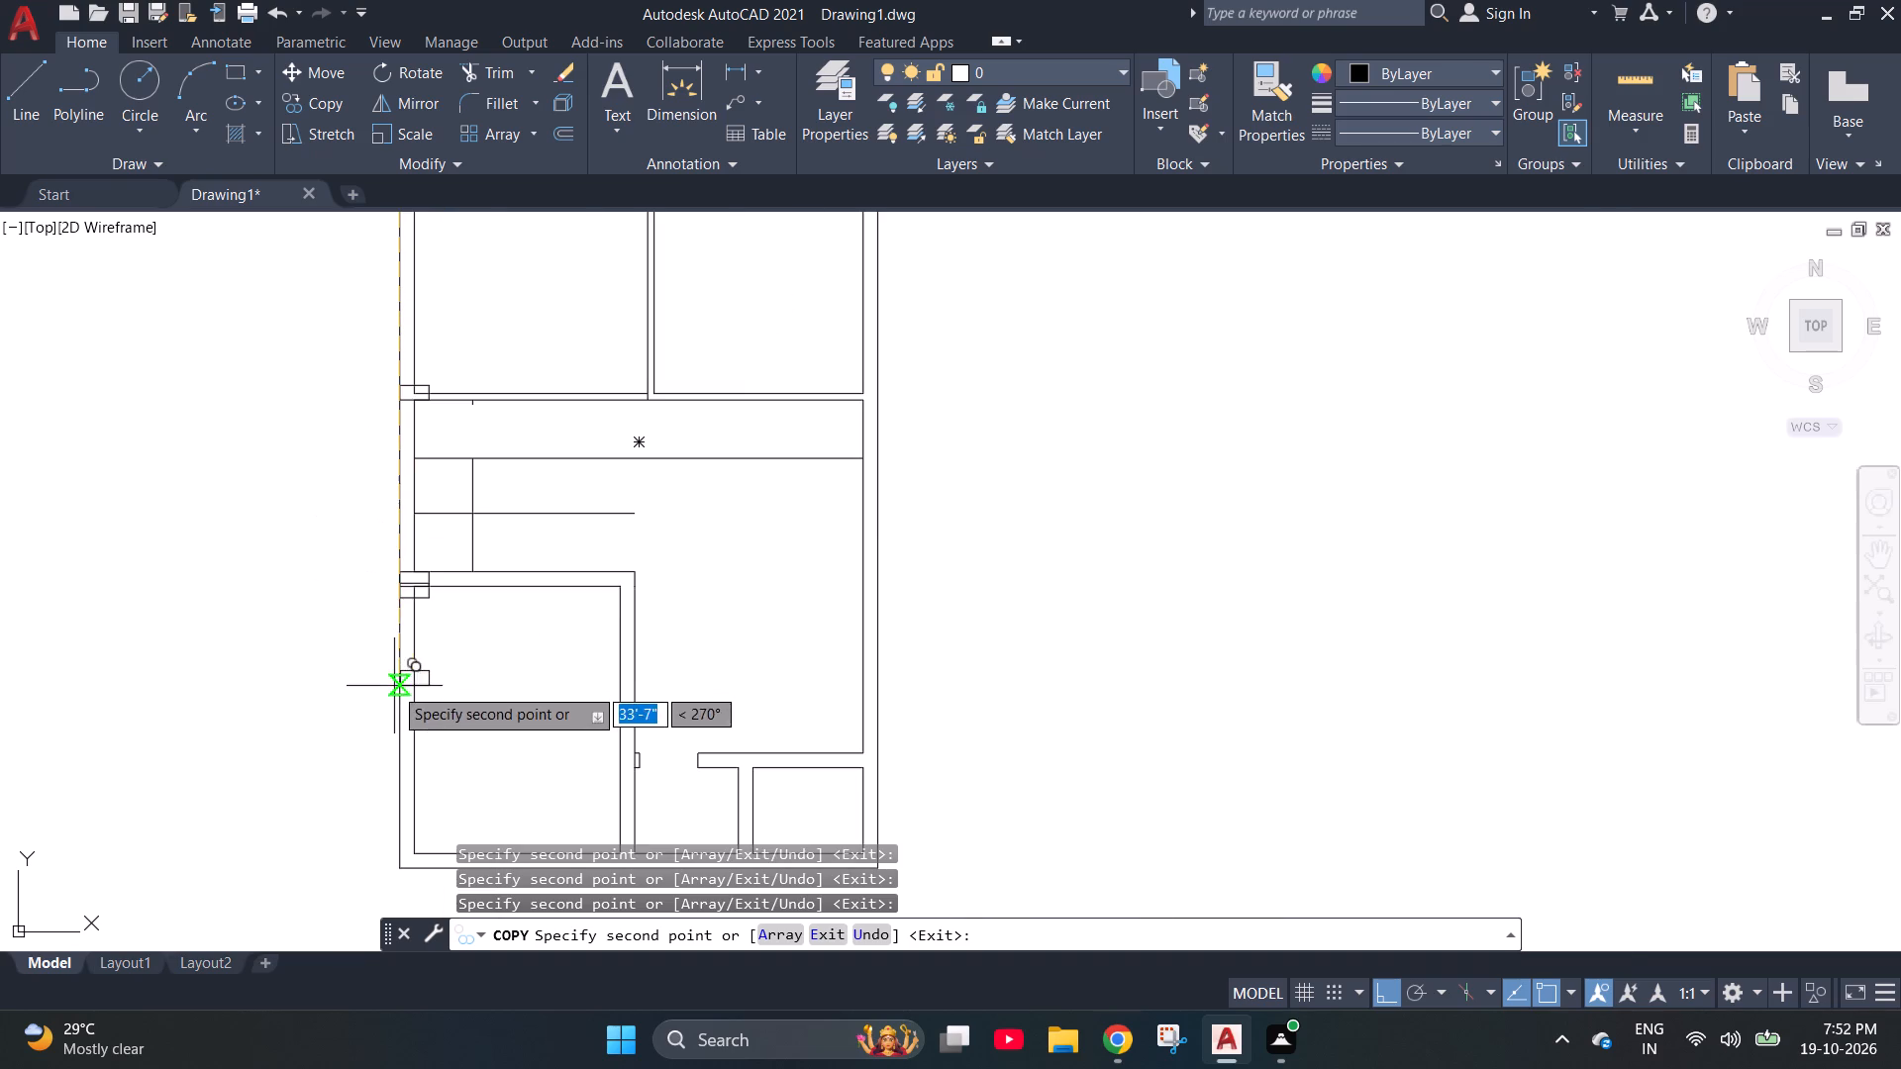
pyautogui.scroll(-2, 488, 618)
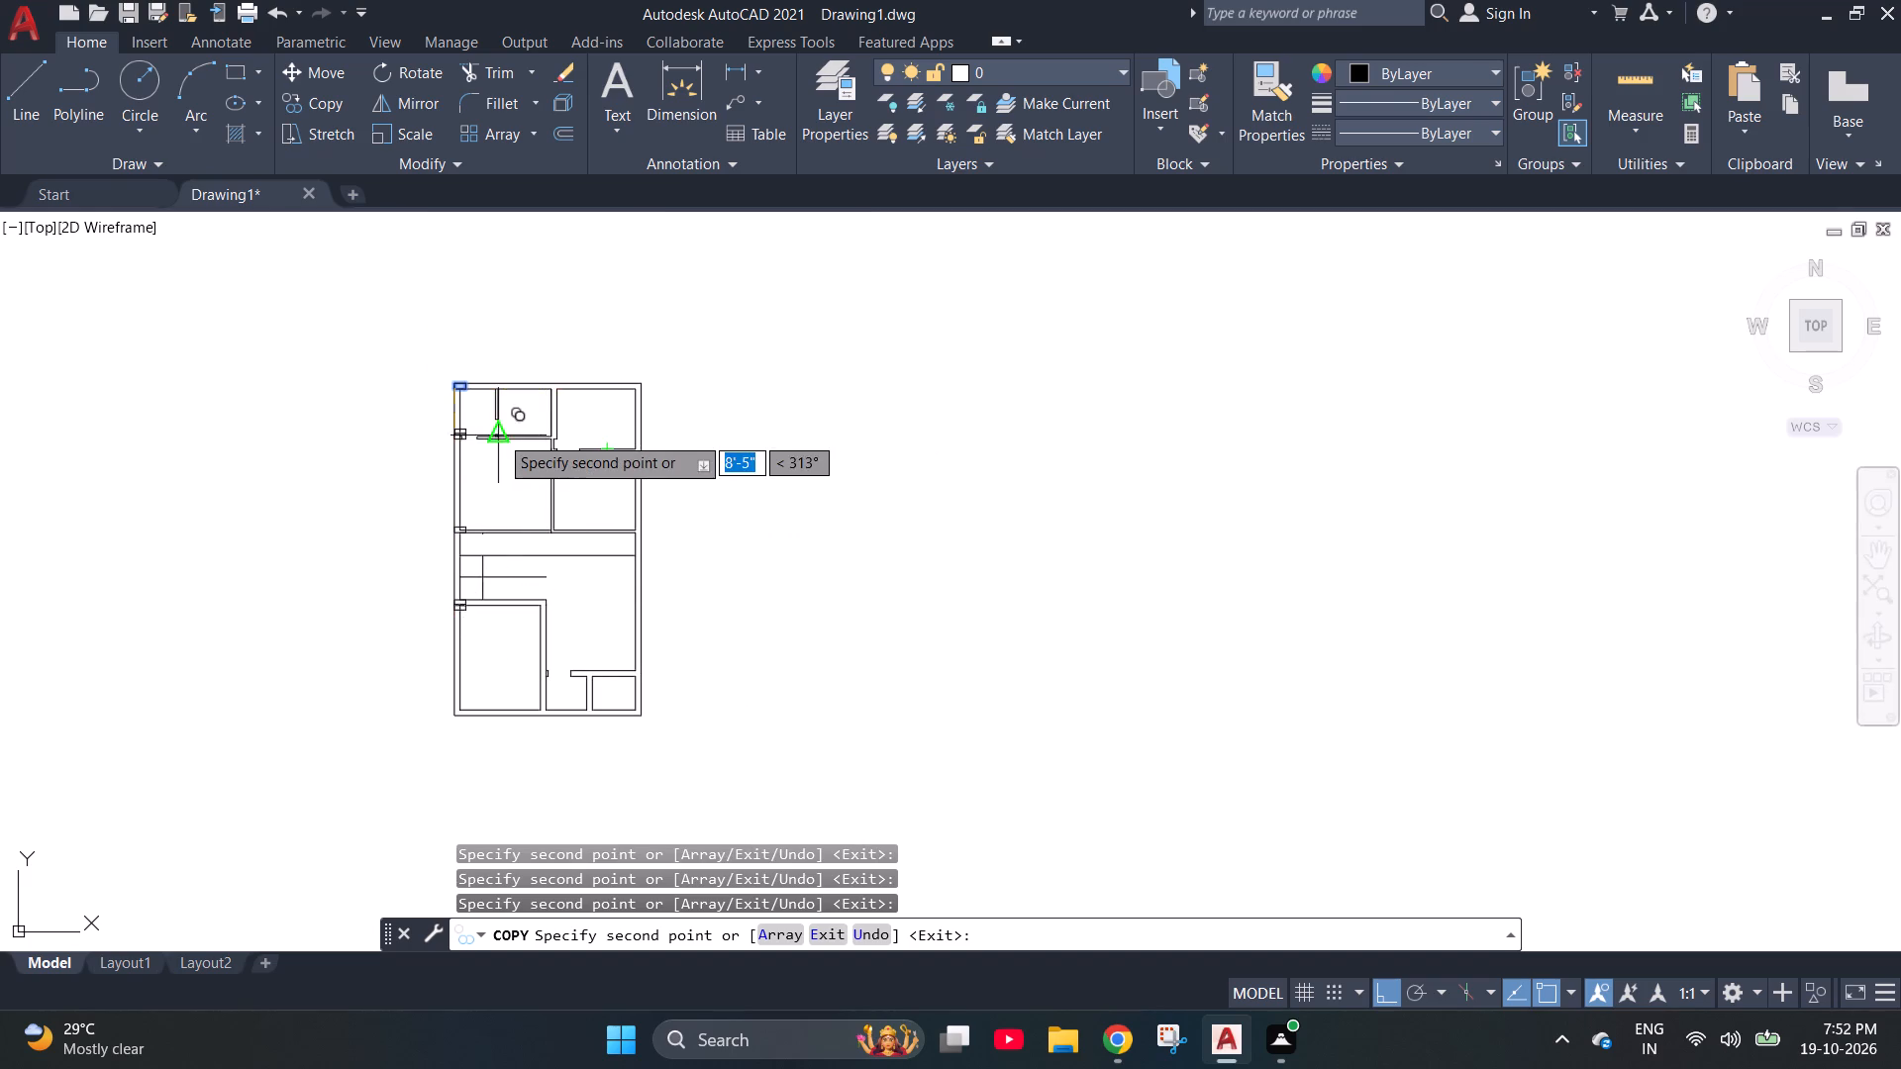
pyautogui.scroll(3, 536, 372)
pyautogui.scroll(2, 584, 542)
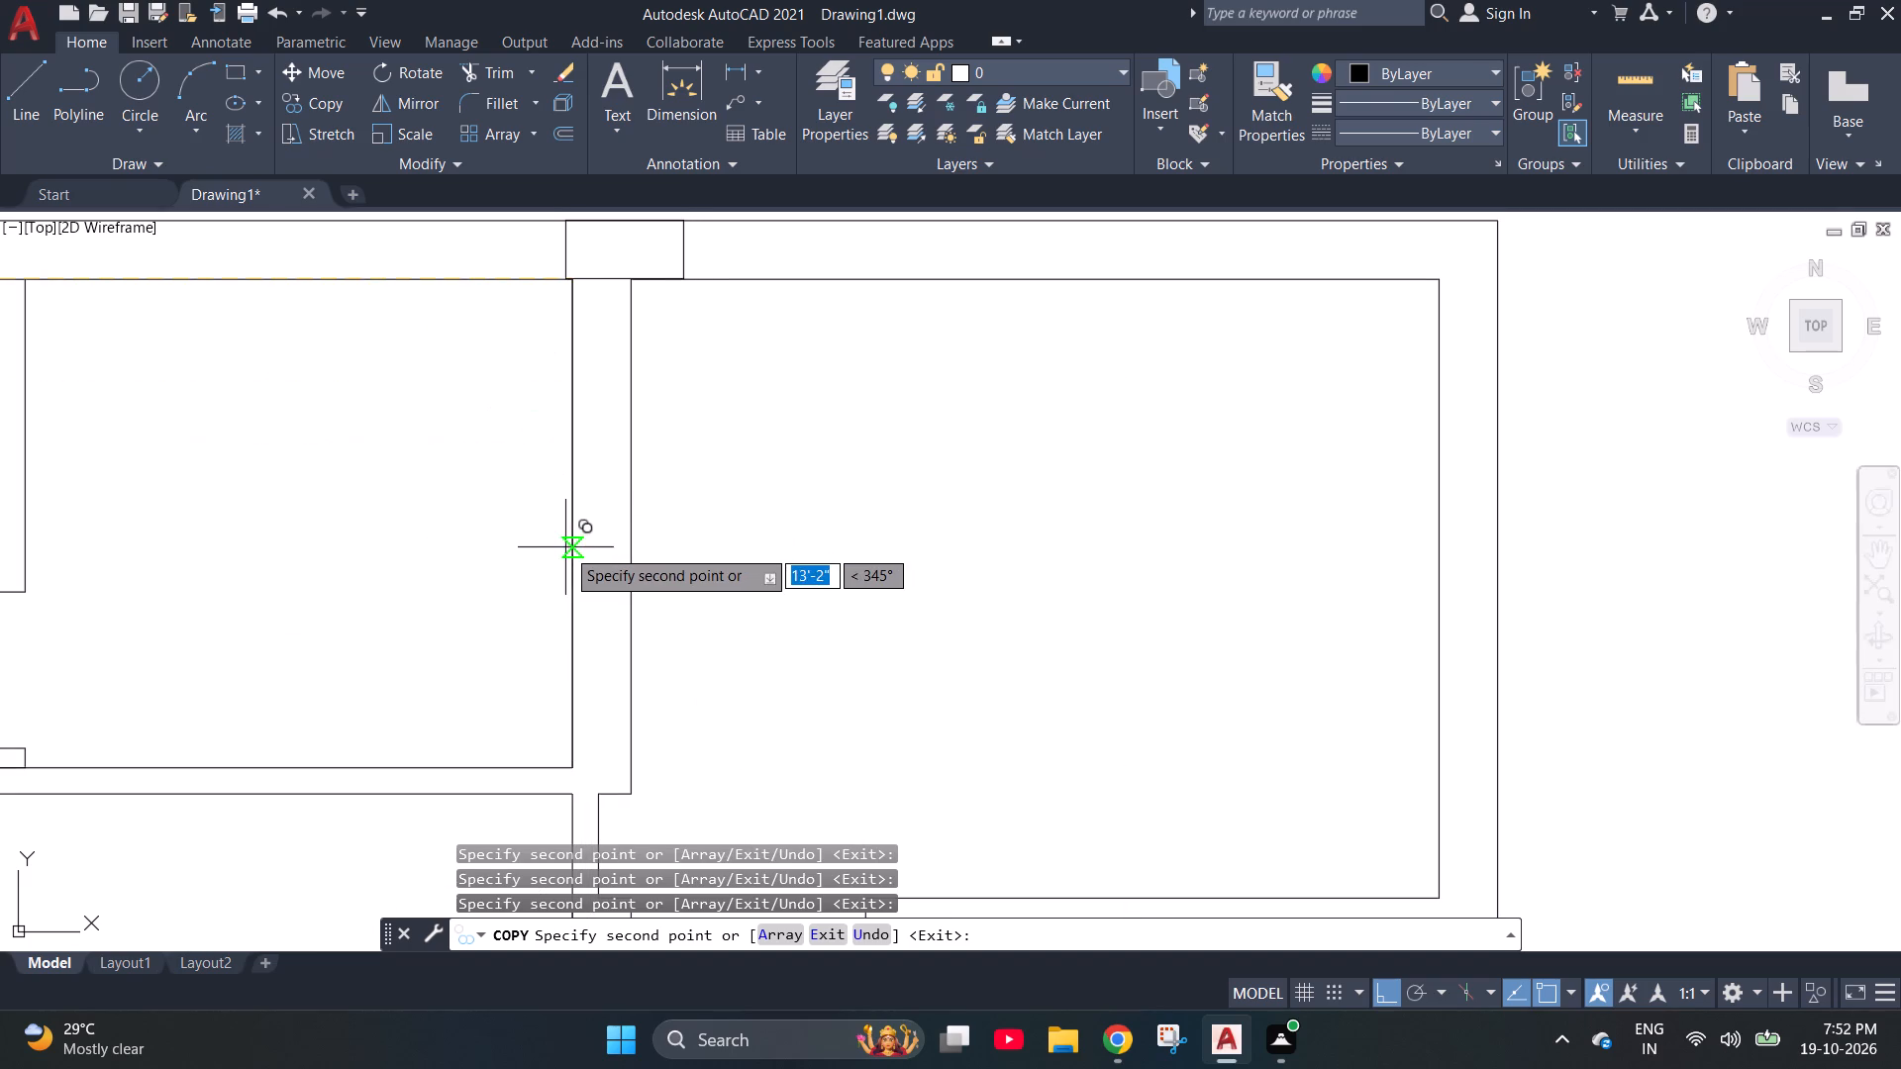
pyautogui.click(514, 575)
# With ortho off, place a rectangle copy about 13'-9" away at 331°, where the upper horizontal partition meets the middle vertical wall.
pyautogui.scroll(-2, 531, 534)
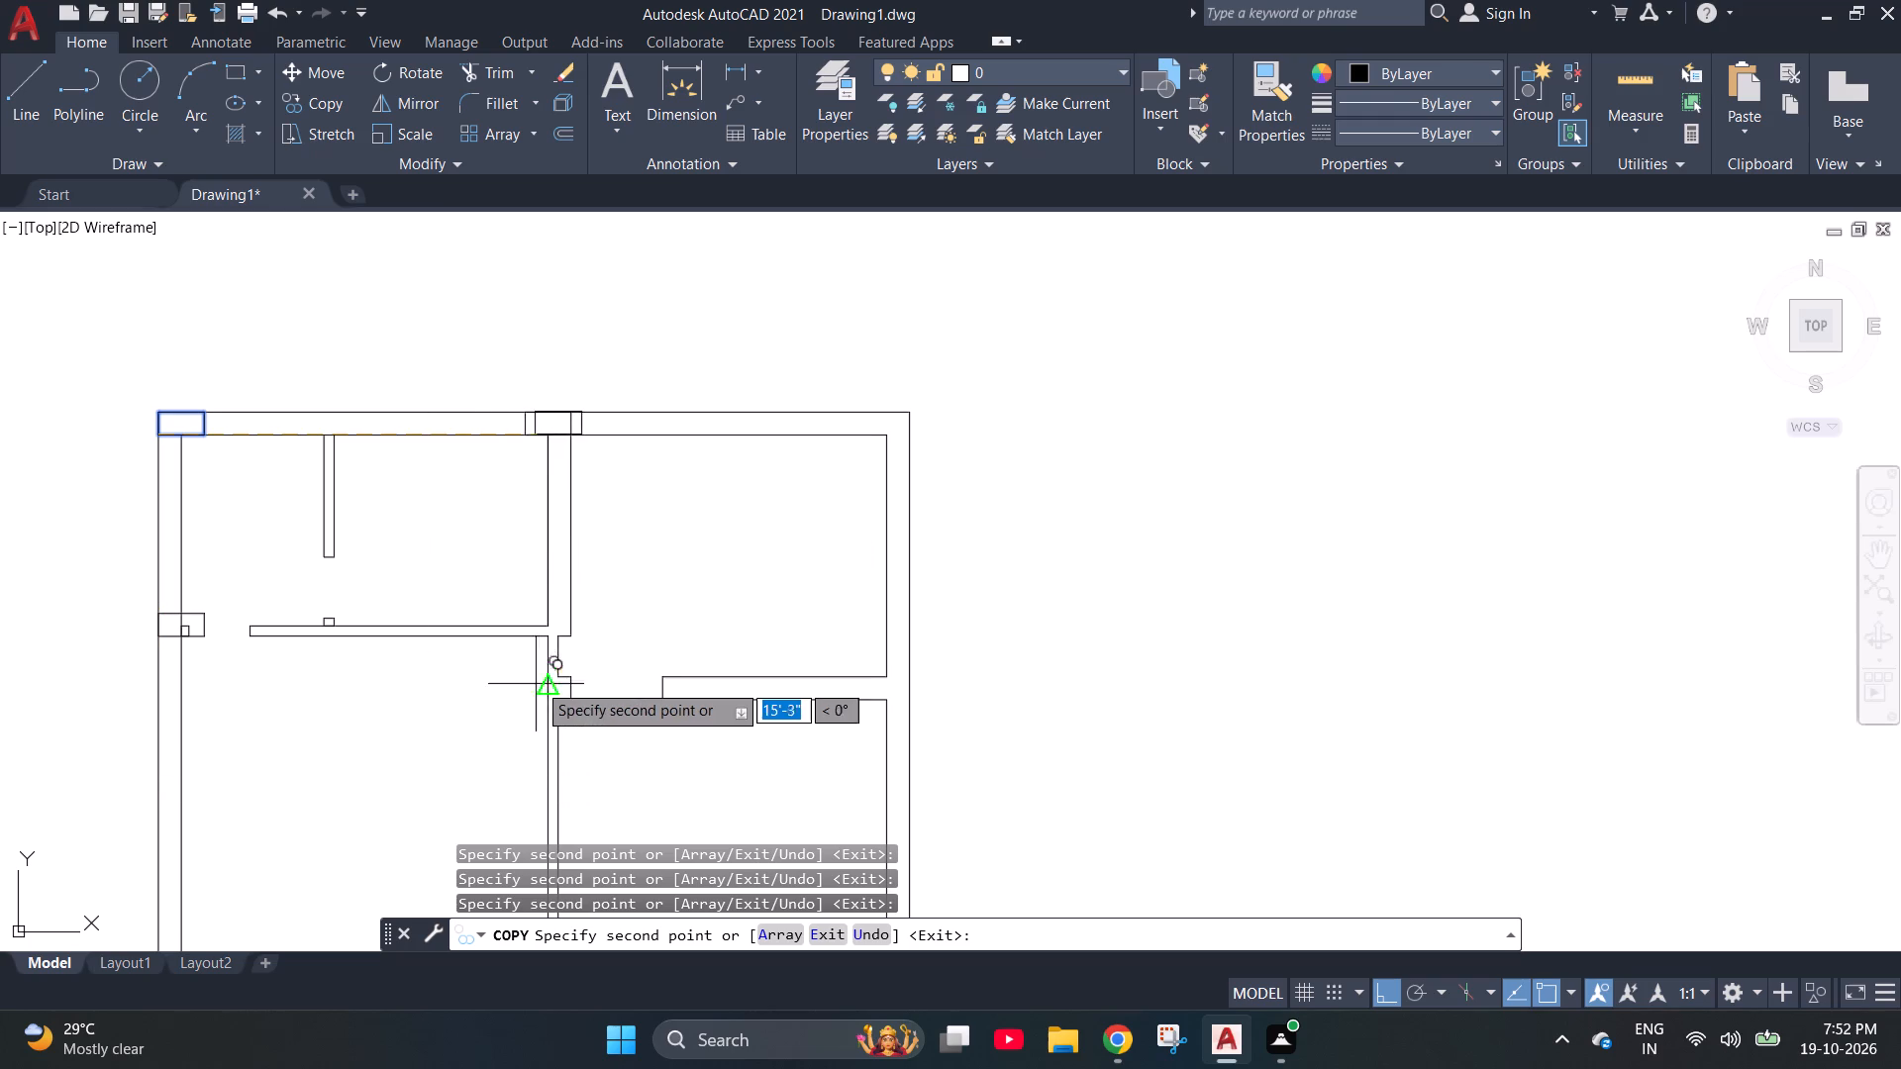
pyautogui.press('F8')
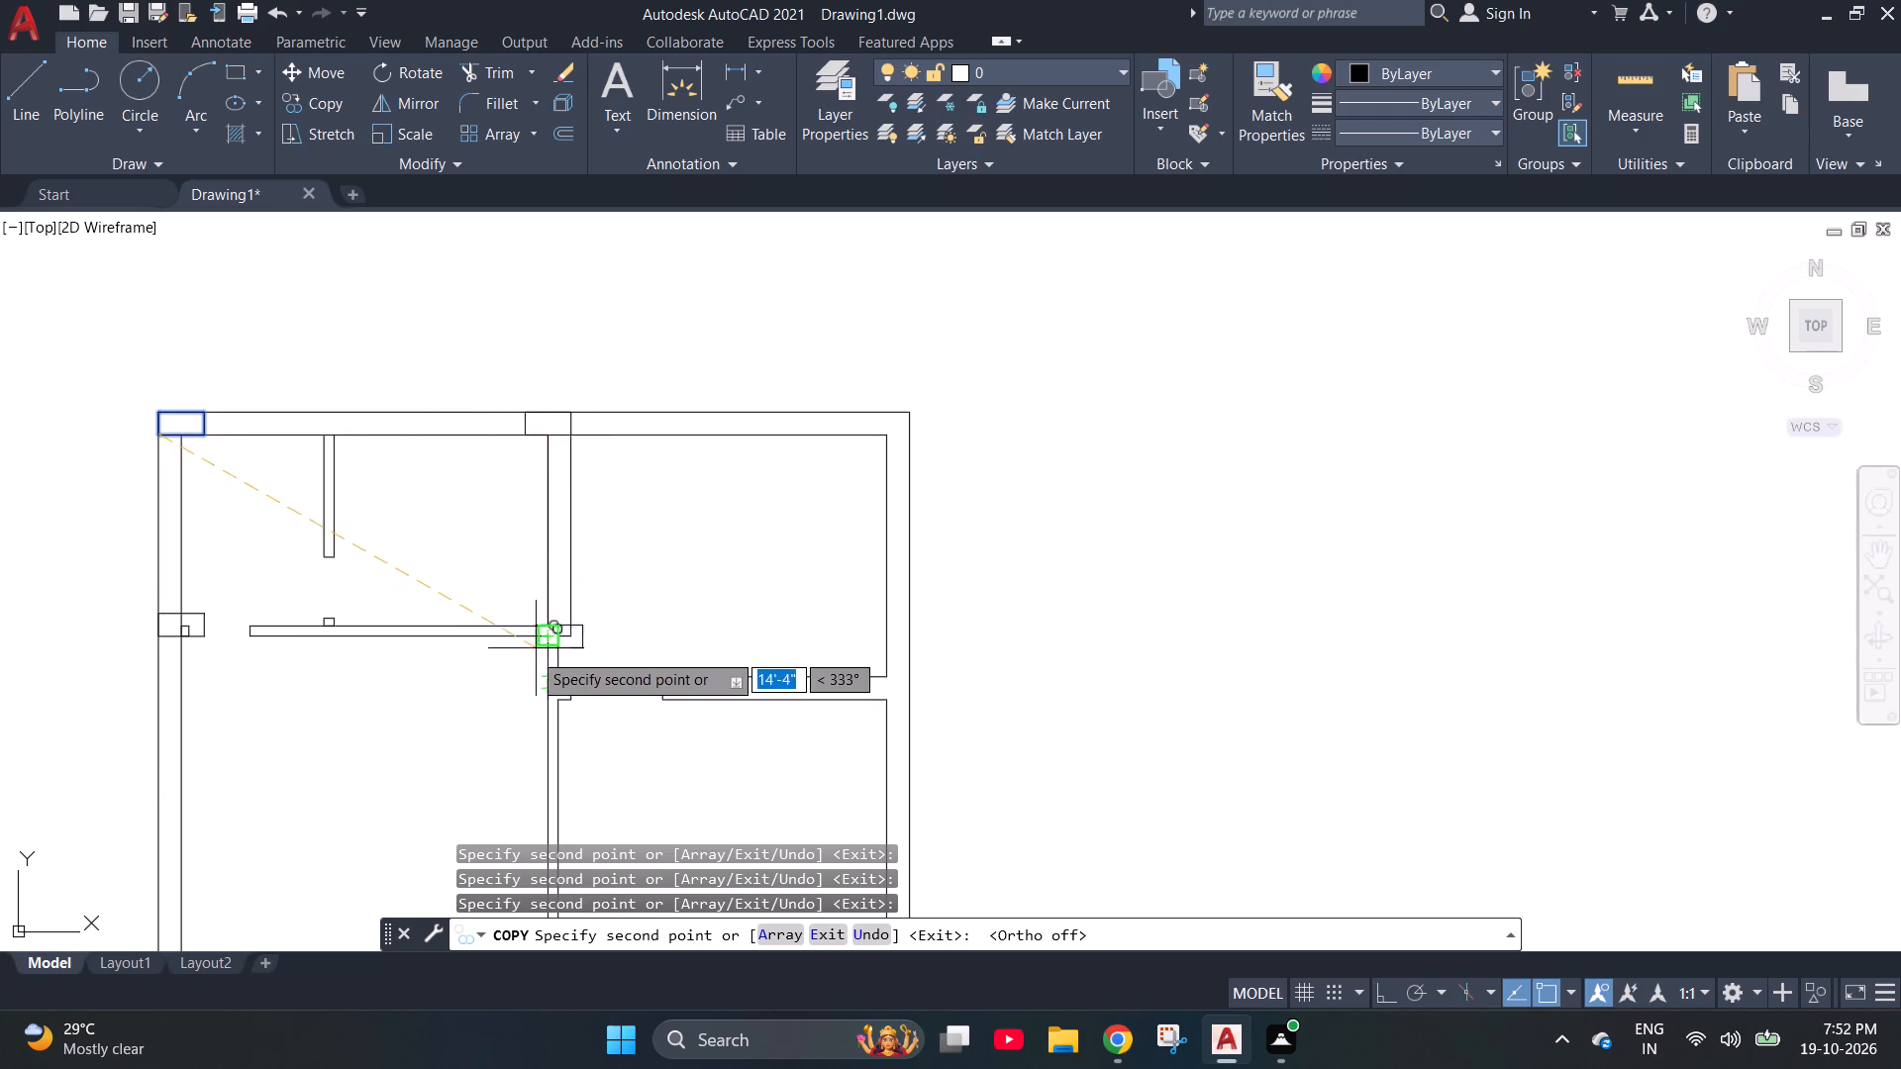
pyautogui.scroll(3, 531, 652)
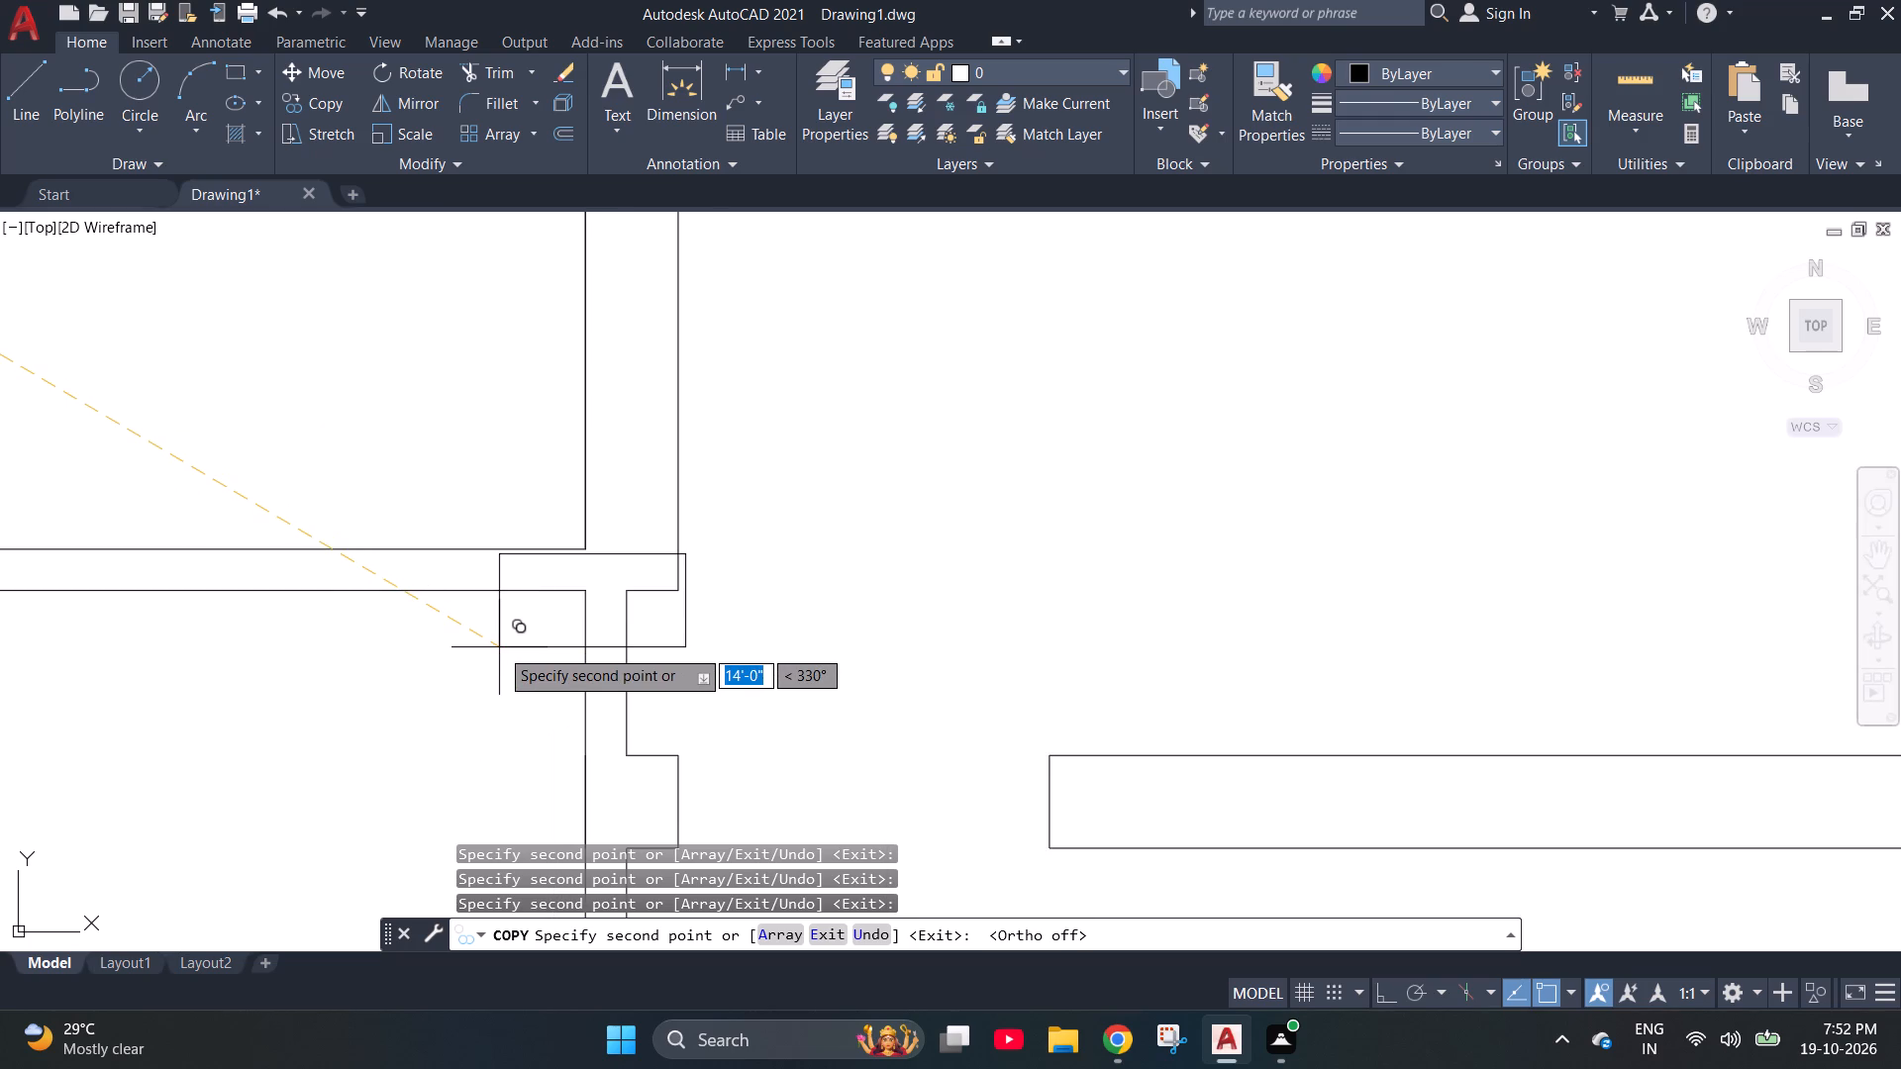
pyautogui.scroll(2, 499, 647)
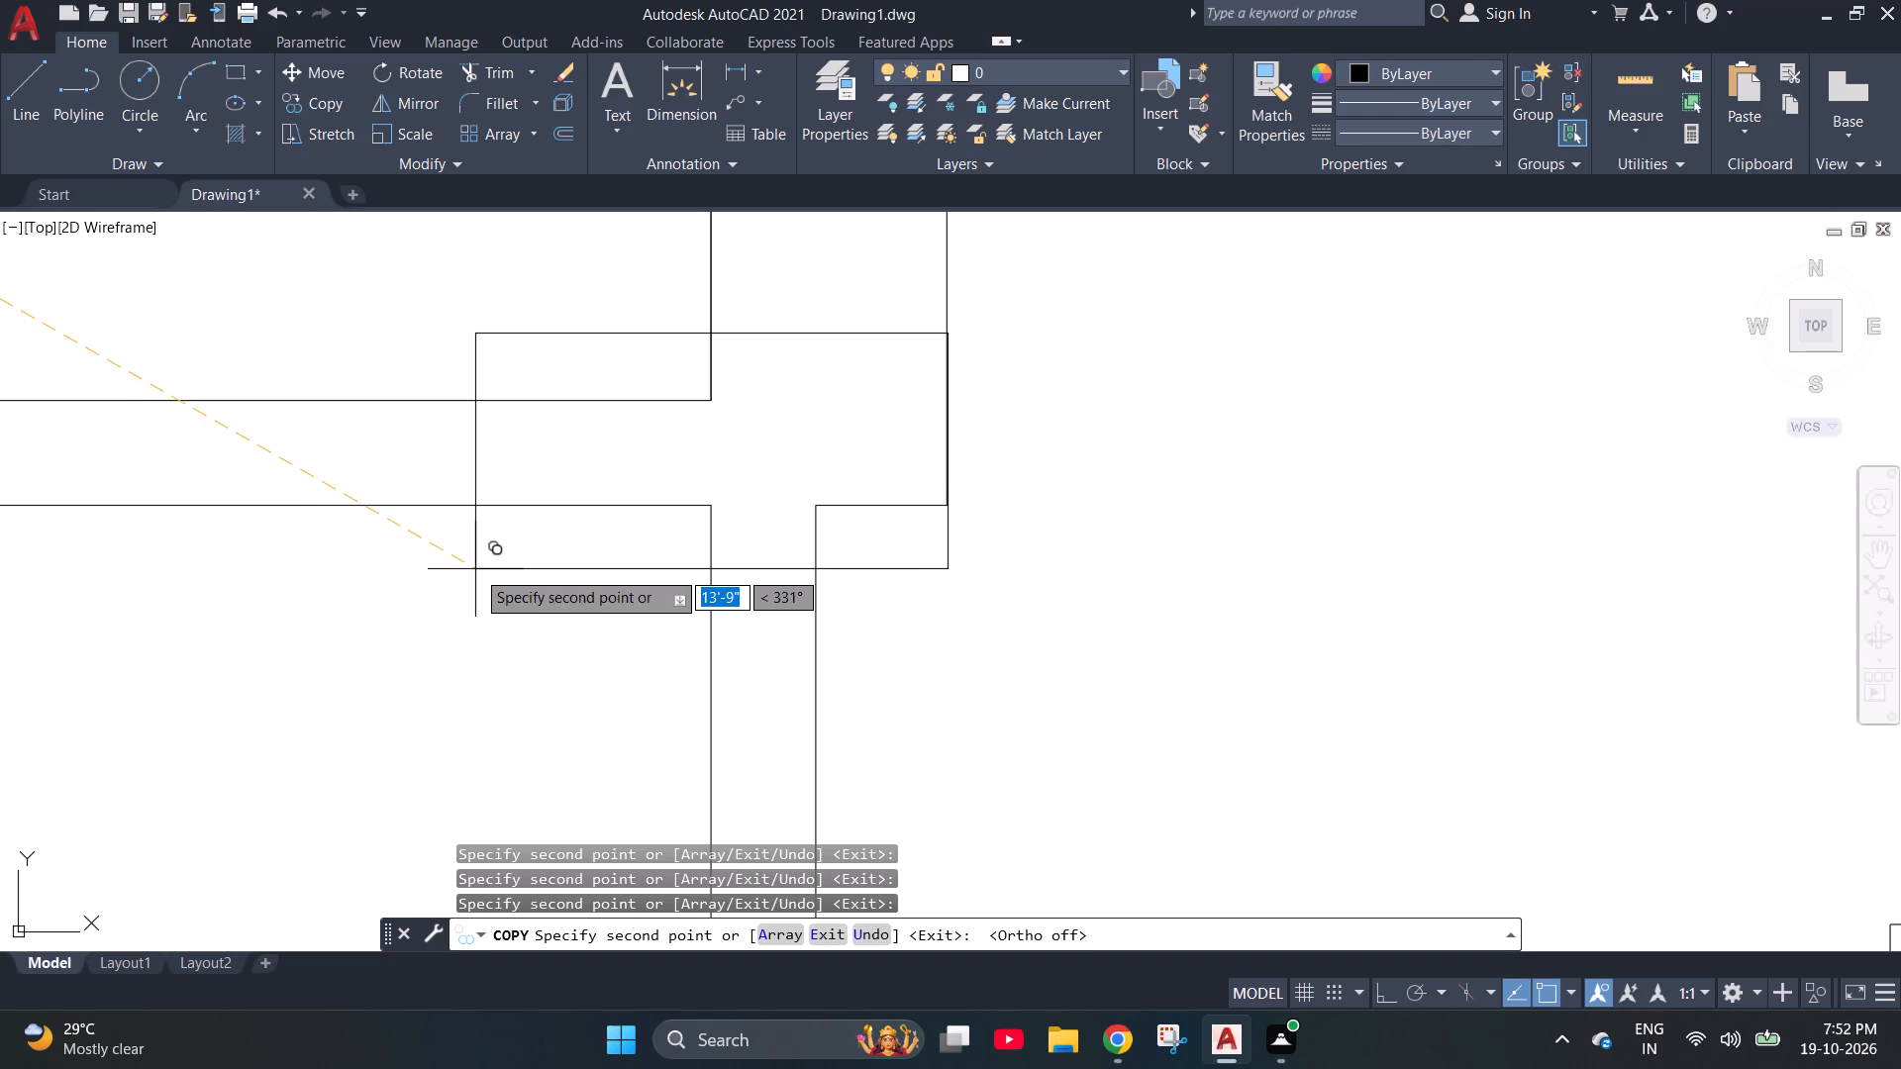
pyautogui.click(475, 569)
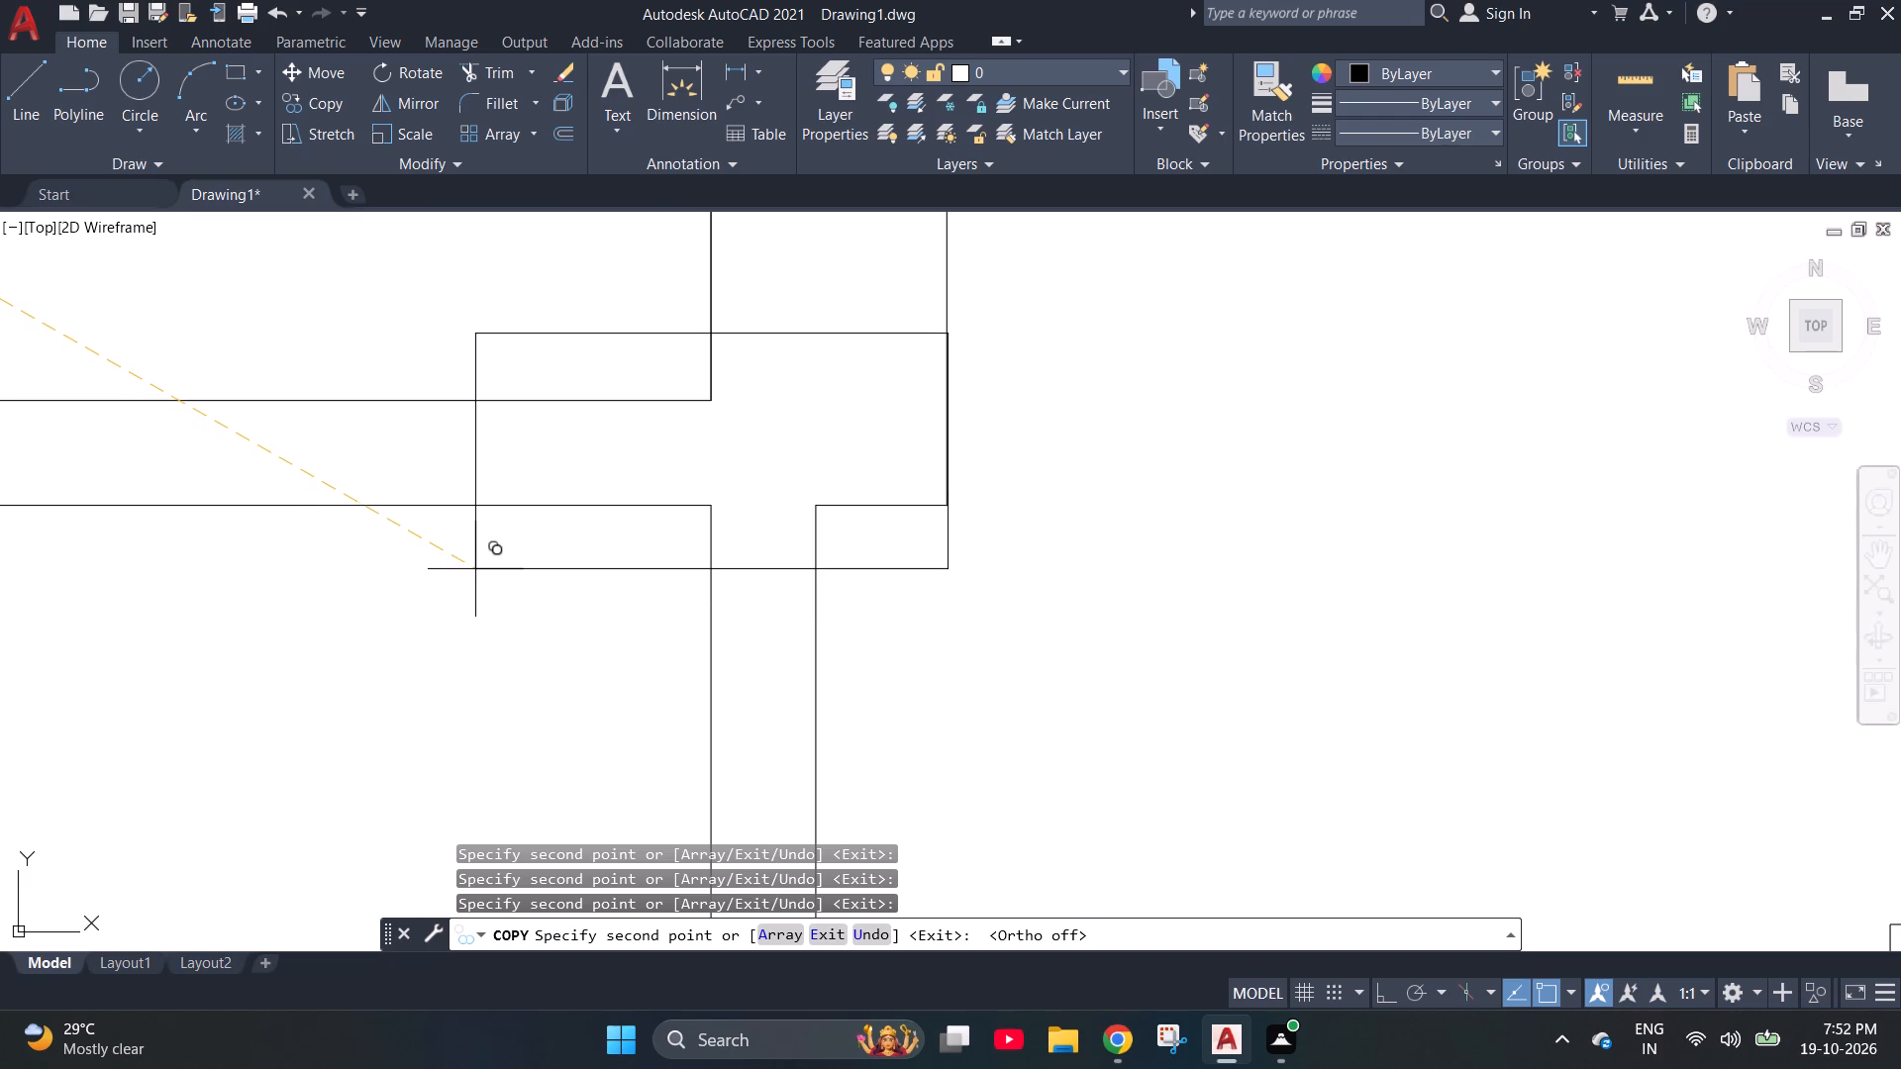
# Place a rectangle copy about 22'-6" away at 303°, flush with the horizontal wall's underside at the middle partition's lower end, and finish copying.
pyautogui.scroll(-4, 464, 573)
pyautogui.scroll(-2, 733, 539)
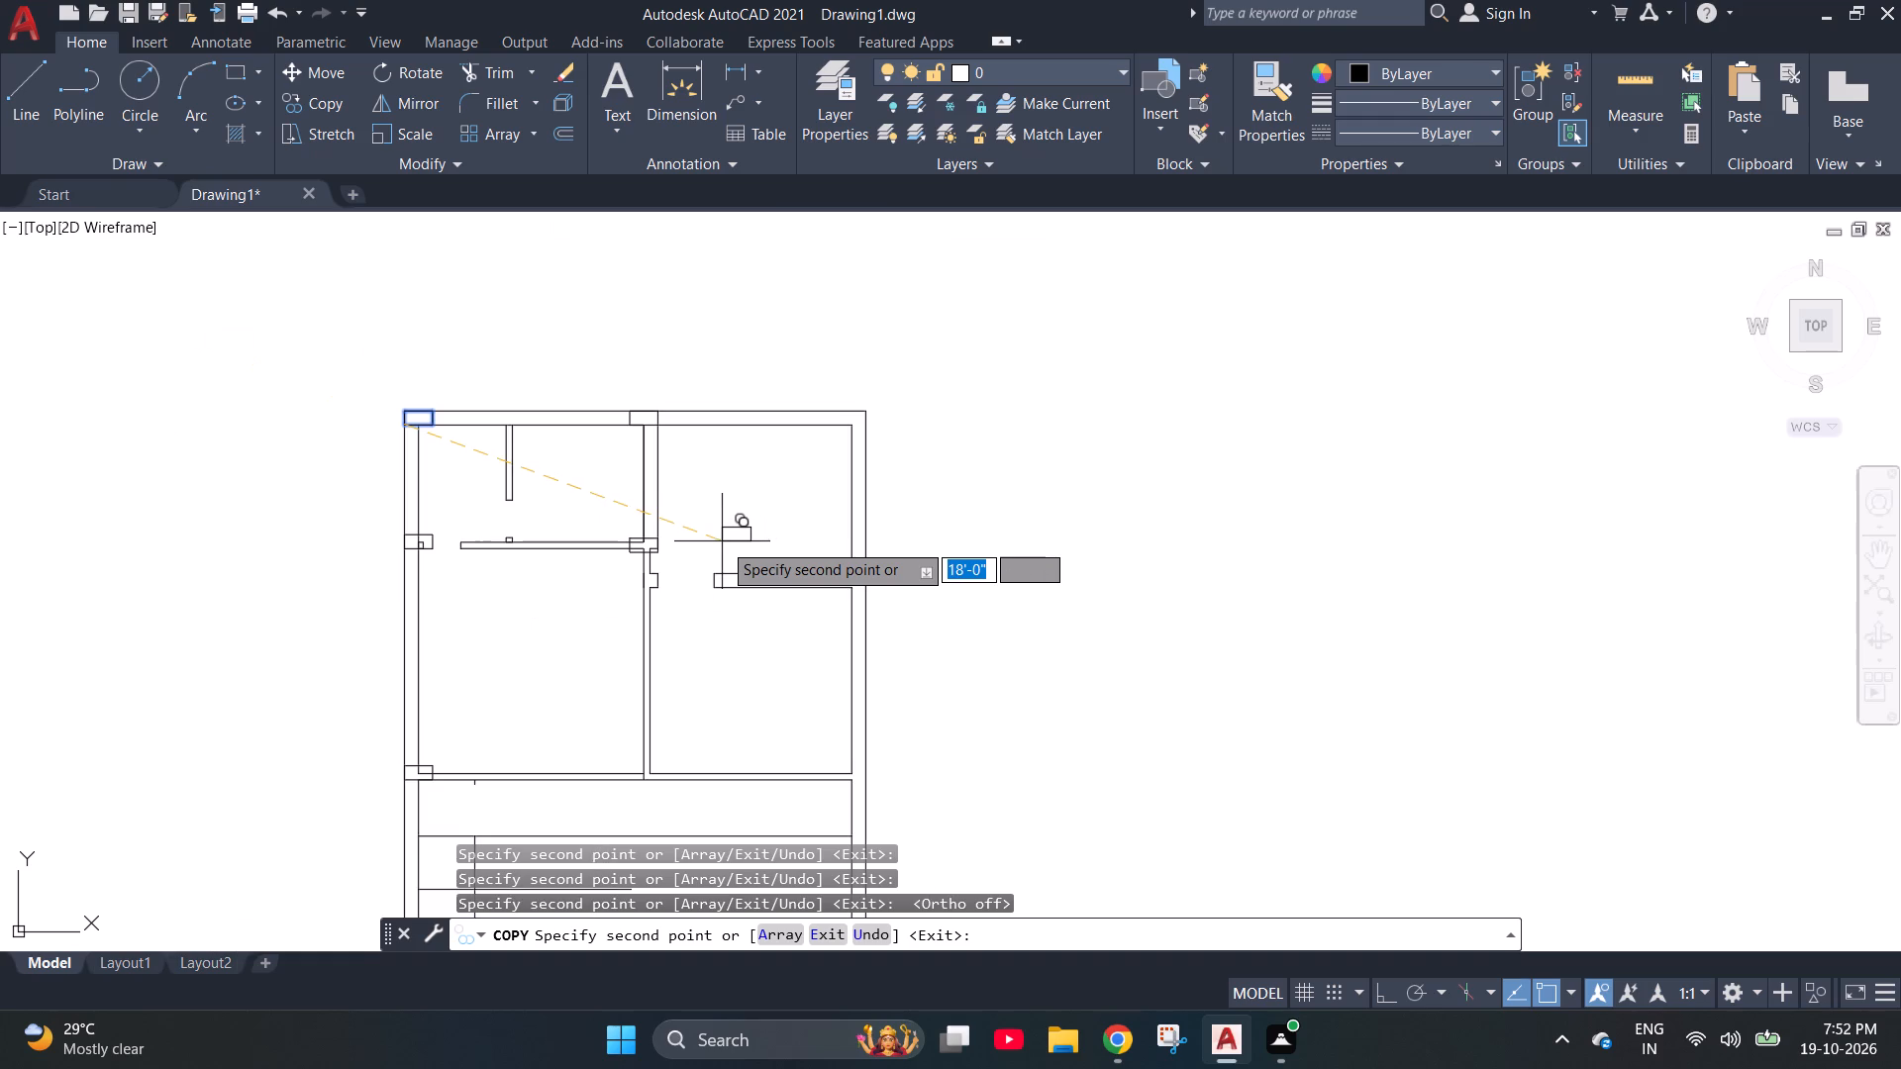
pyautogui.scroll(-2, 698, 506)
pyautogui.scroll(3, 663, 638)
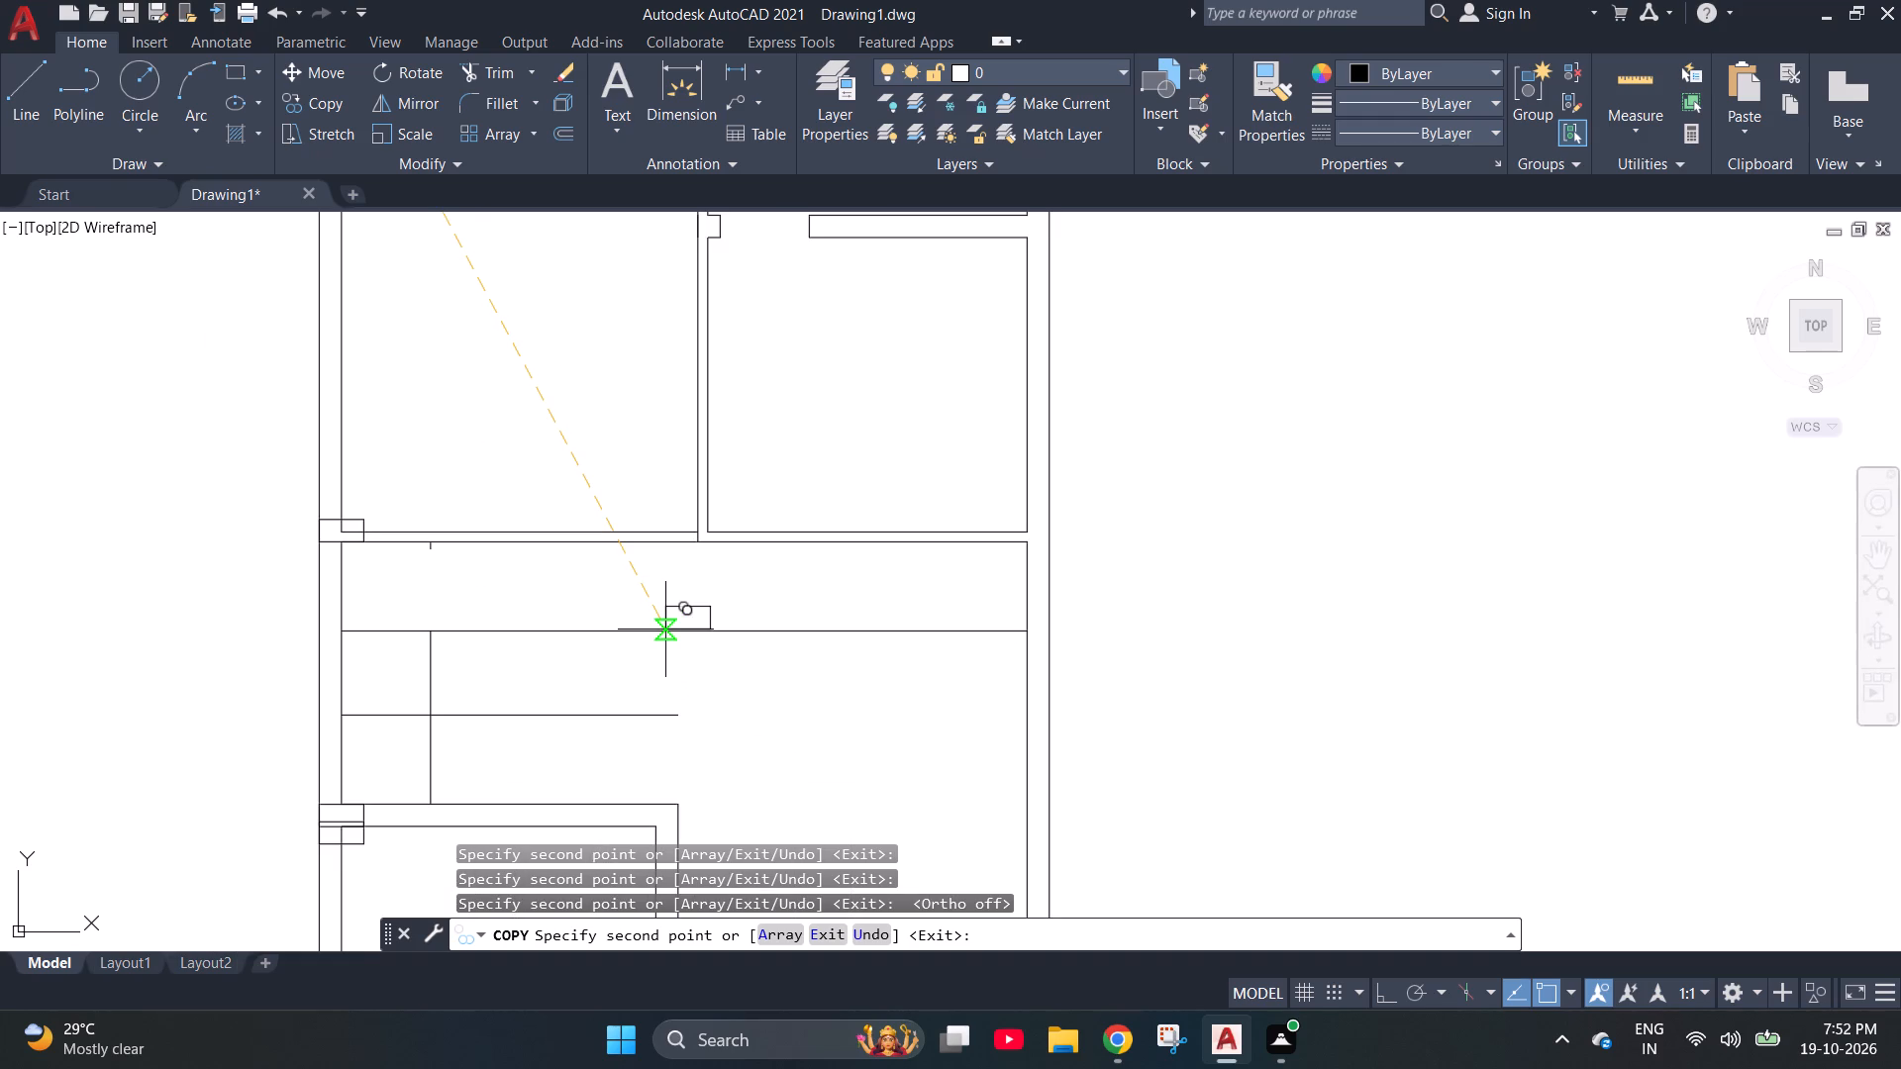
pyautogui.scroll(4, 682, 550)
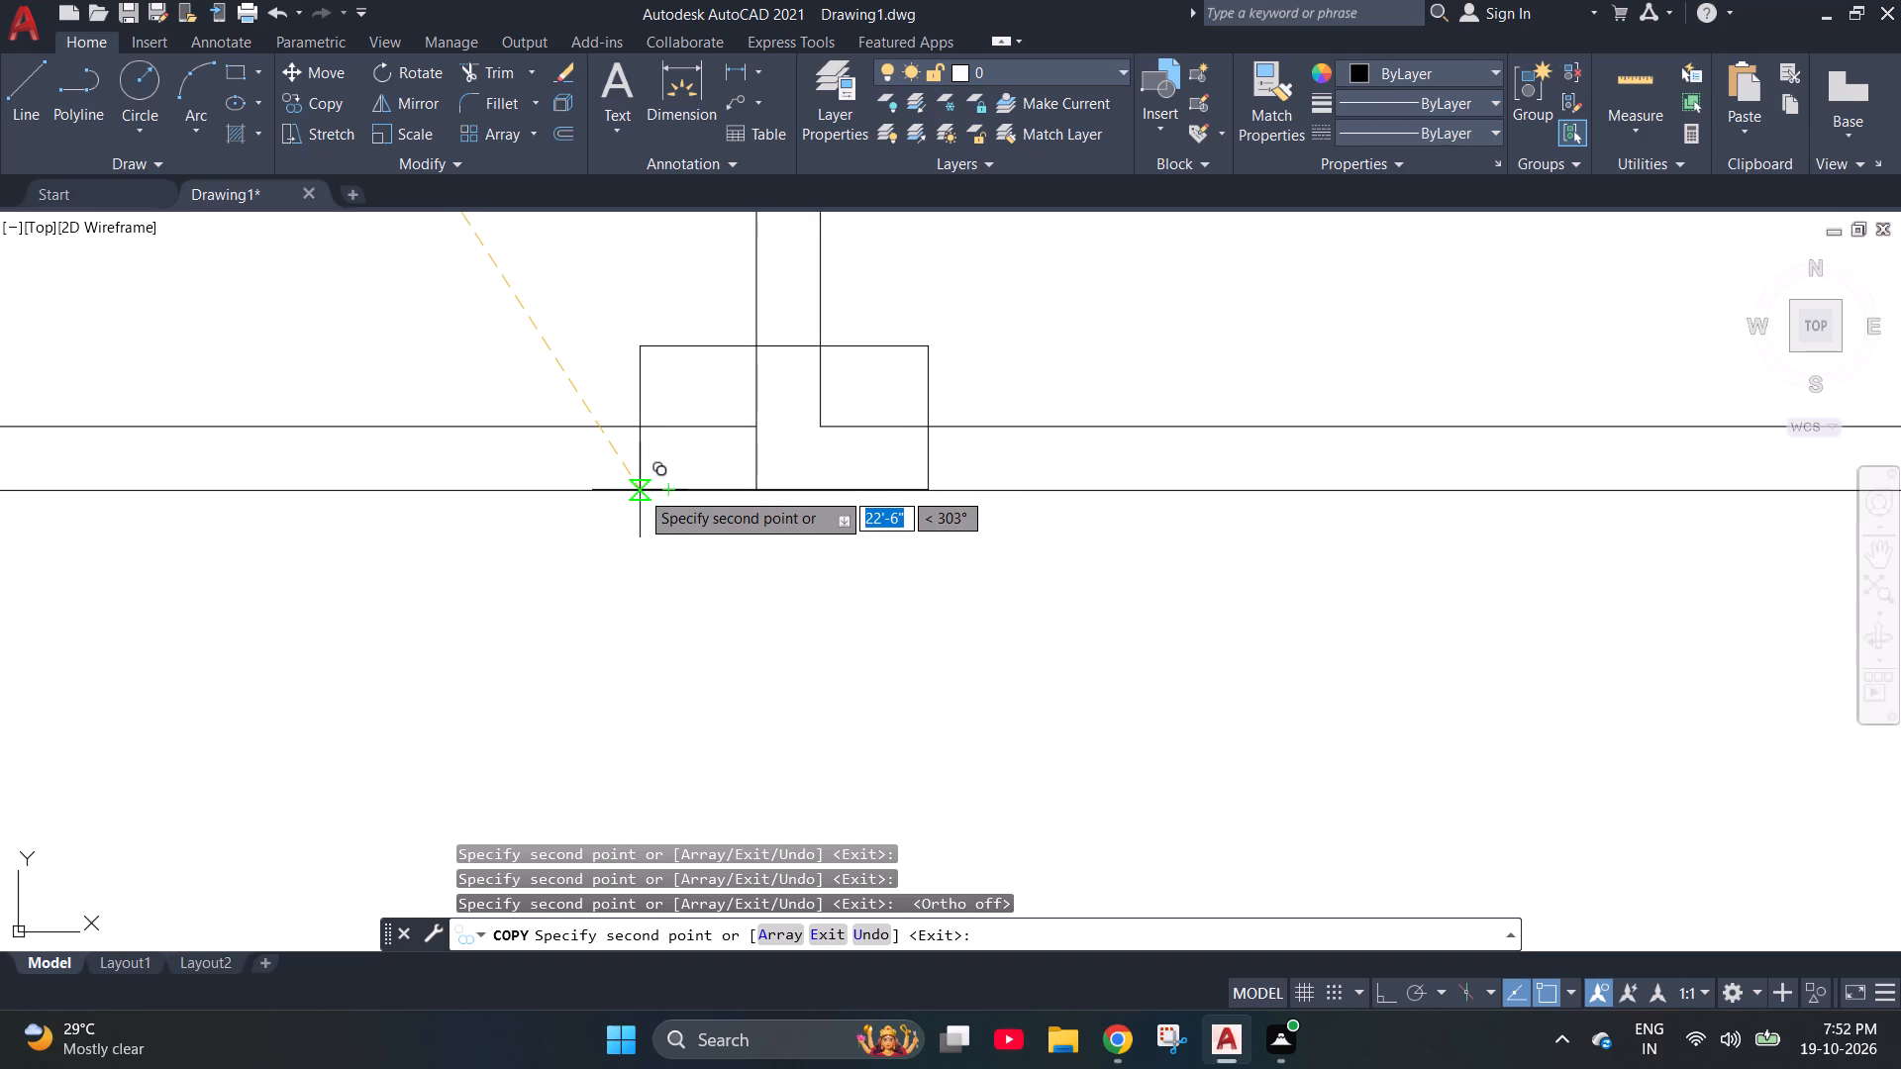
pyautogui.click(640, 490)
pyautogui.scroll(-2, 760, 458)
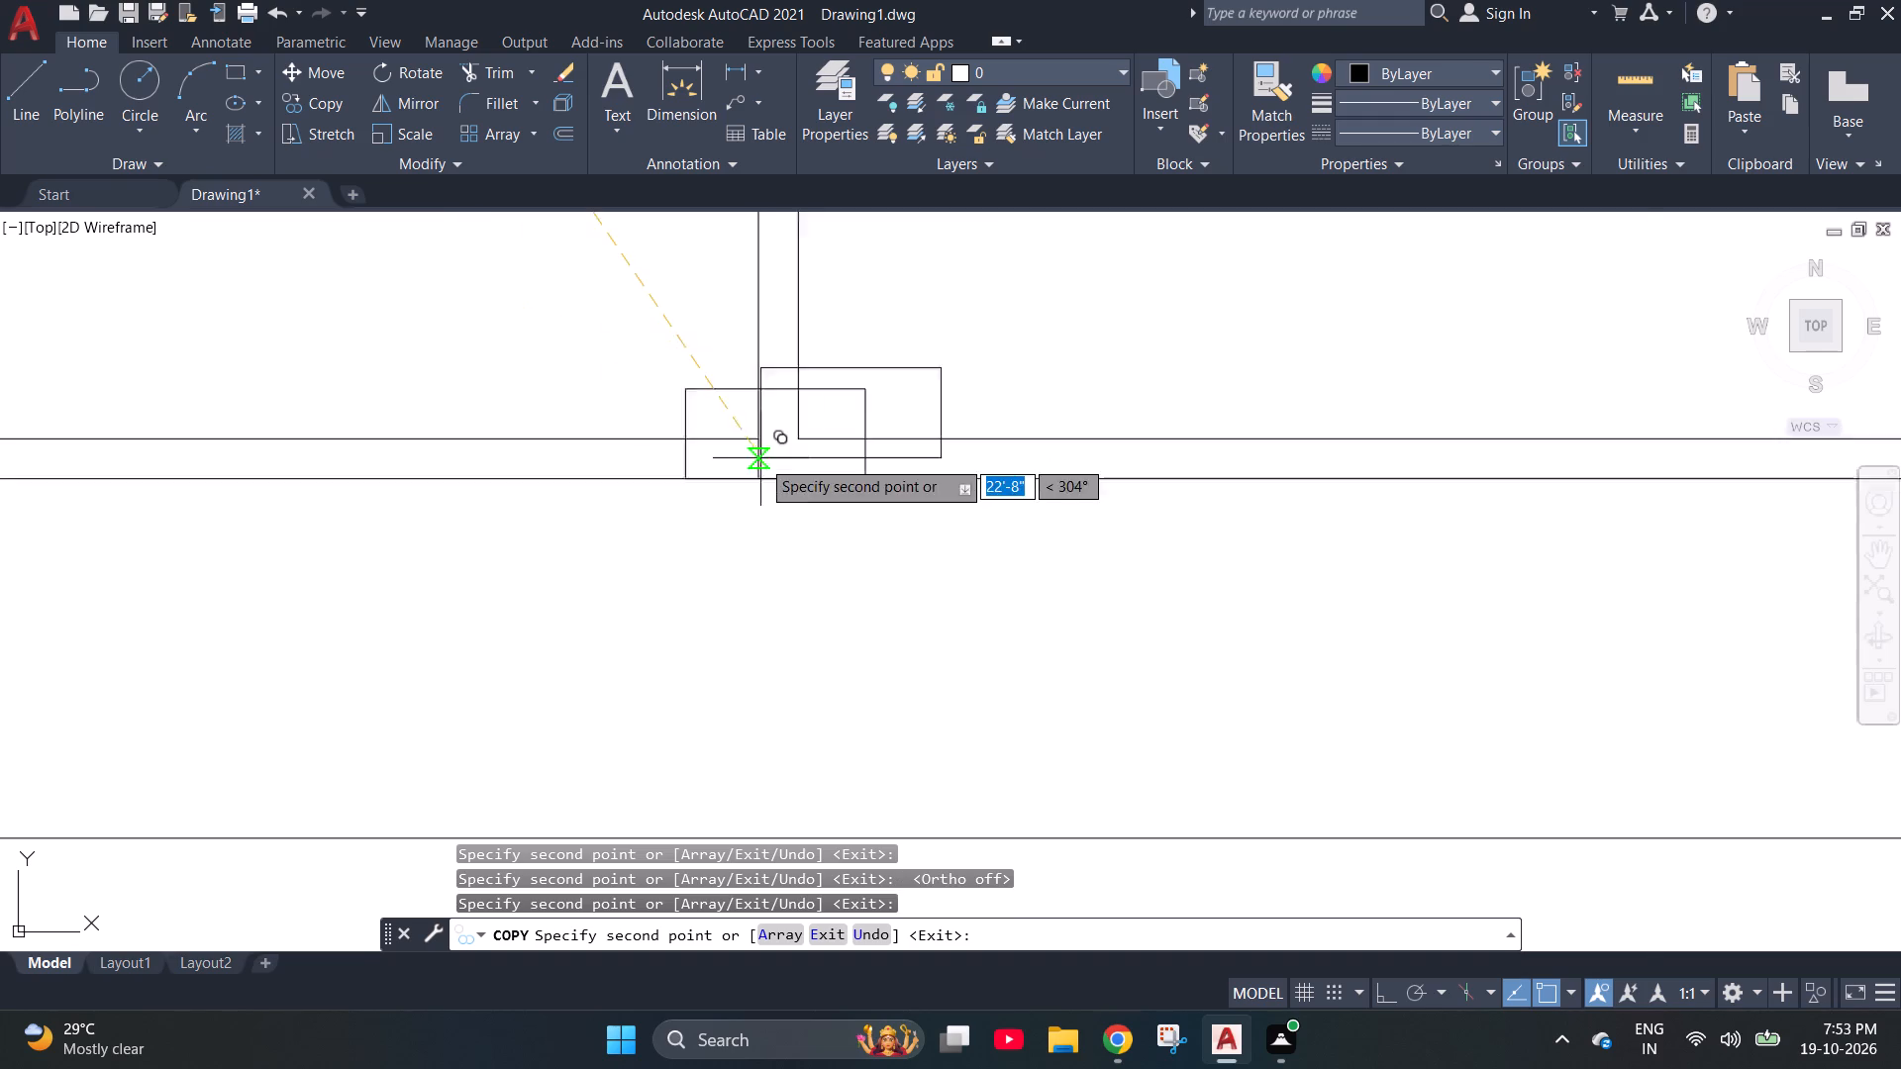
pyautogui.scroll(-5, 760, 458)
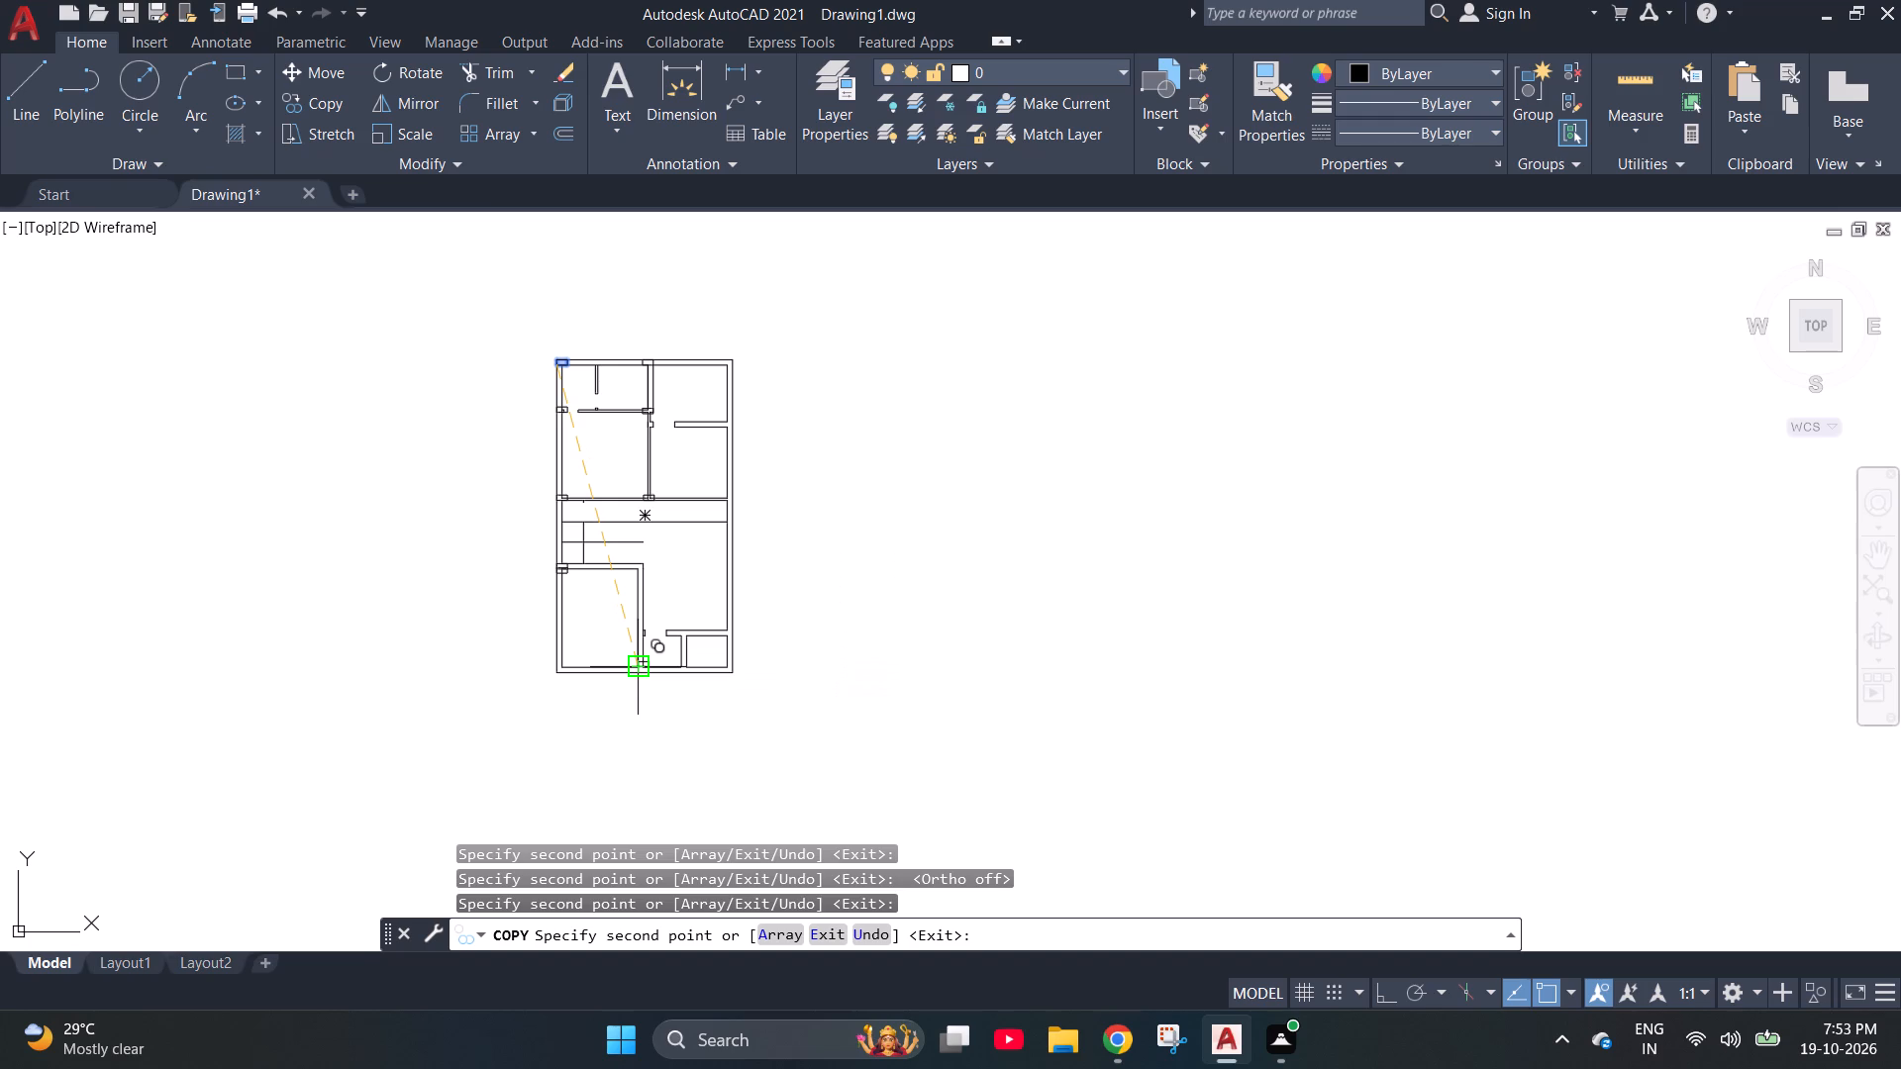
pyautogui.press('Escape')
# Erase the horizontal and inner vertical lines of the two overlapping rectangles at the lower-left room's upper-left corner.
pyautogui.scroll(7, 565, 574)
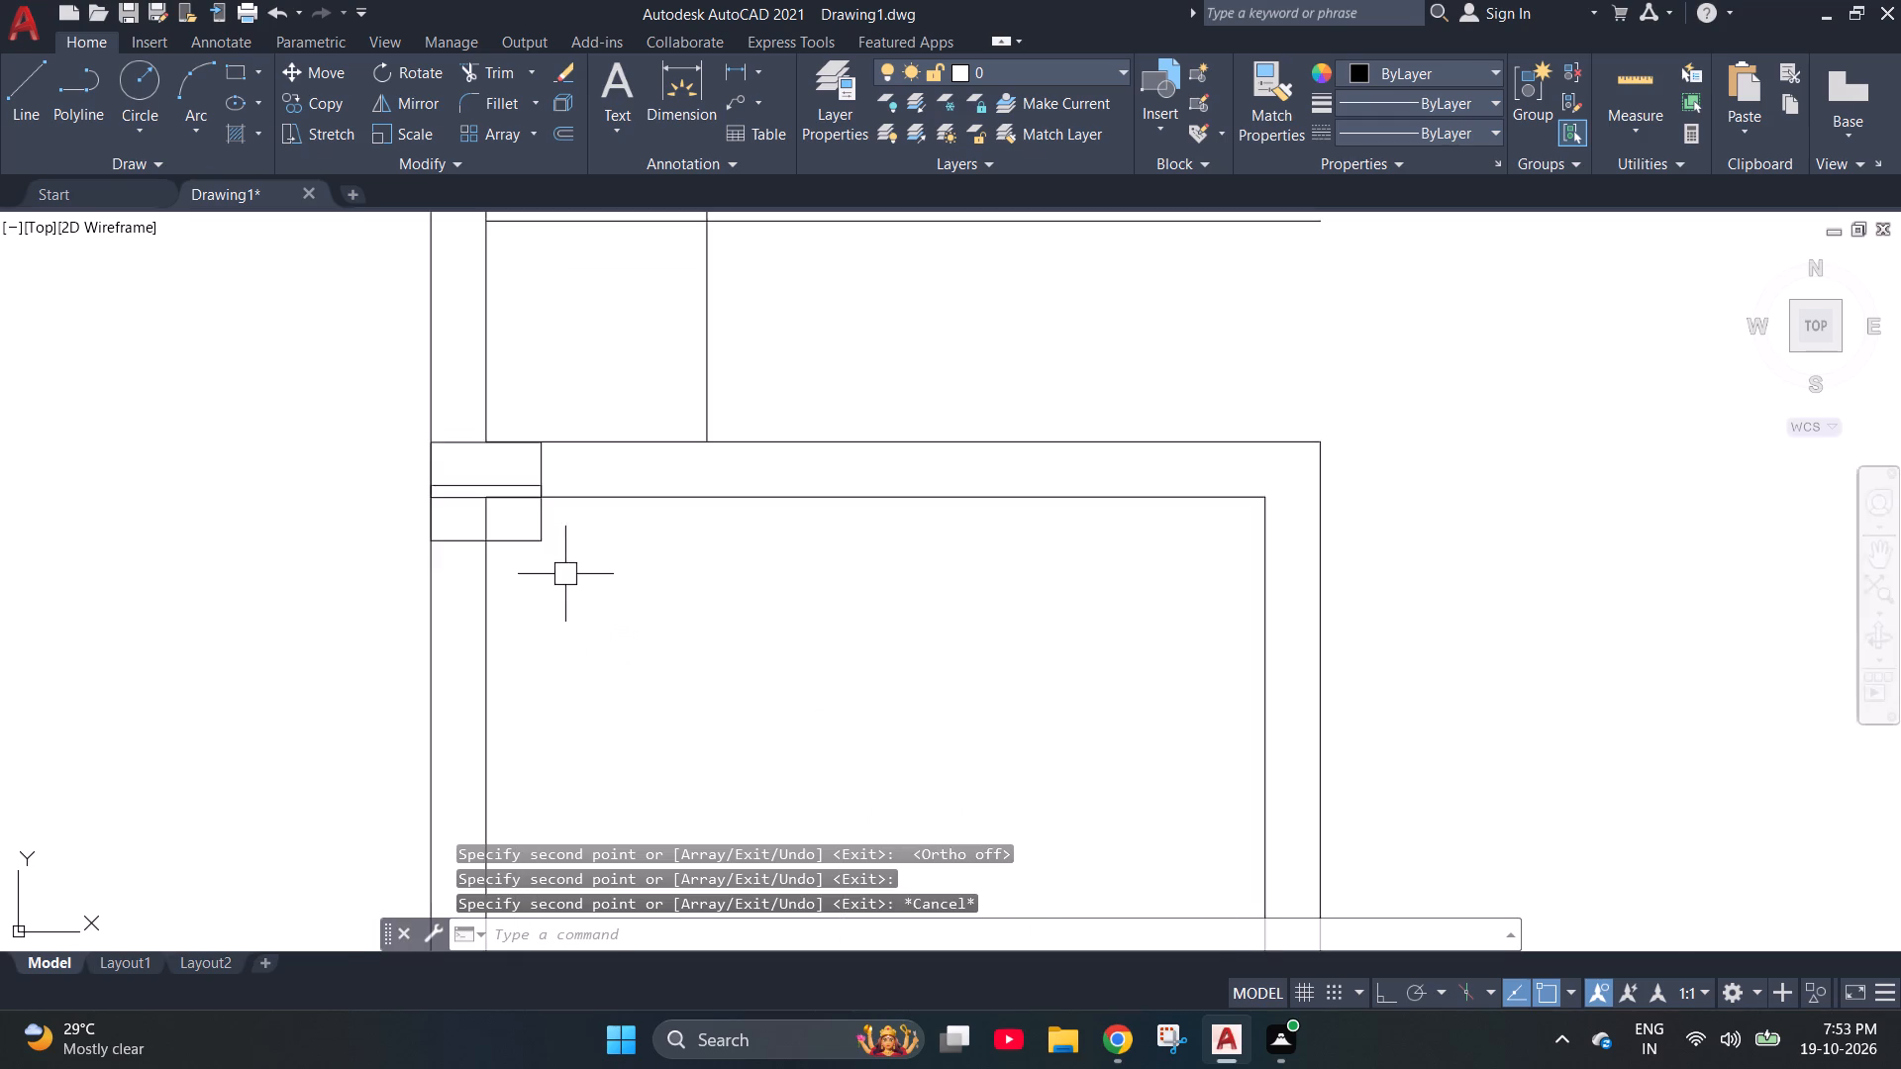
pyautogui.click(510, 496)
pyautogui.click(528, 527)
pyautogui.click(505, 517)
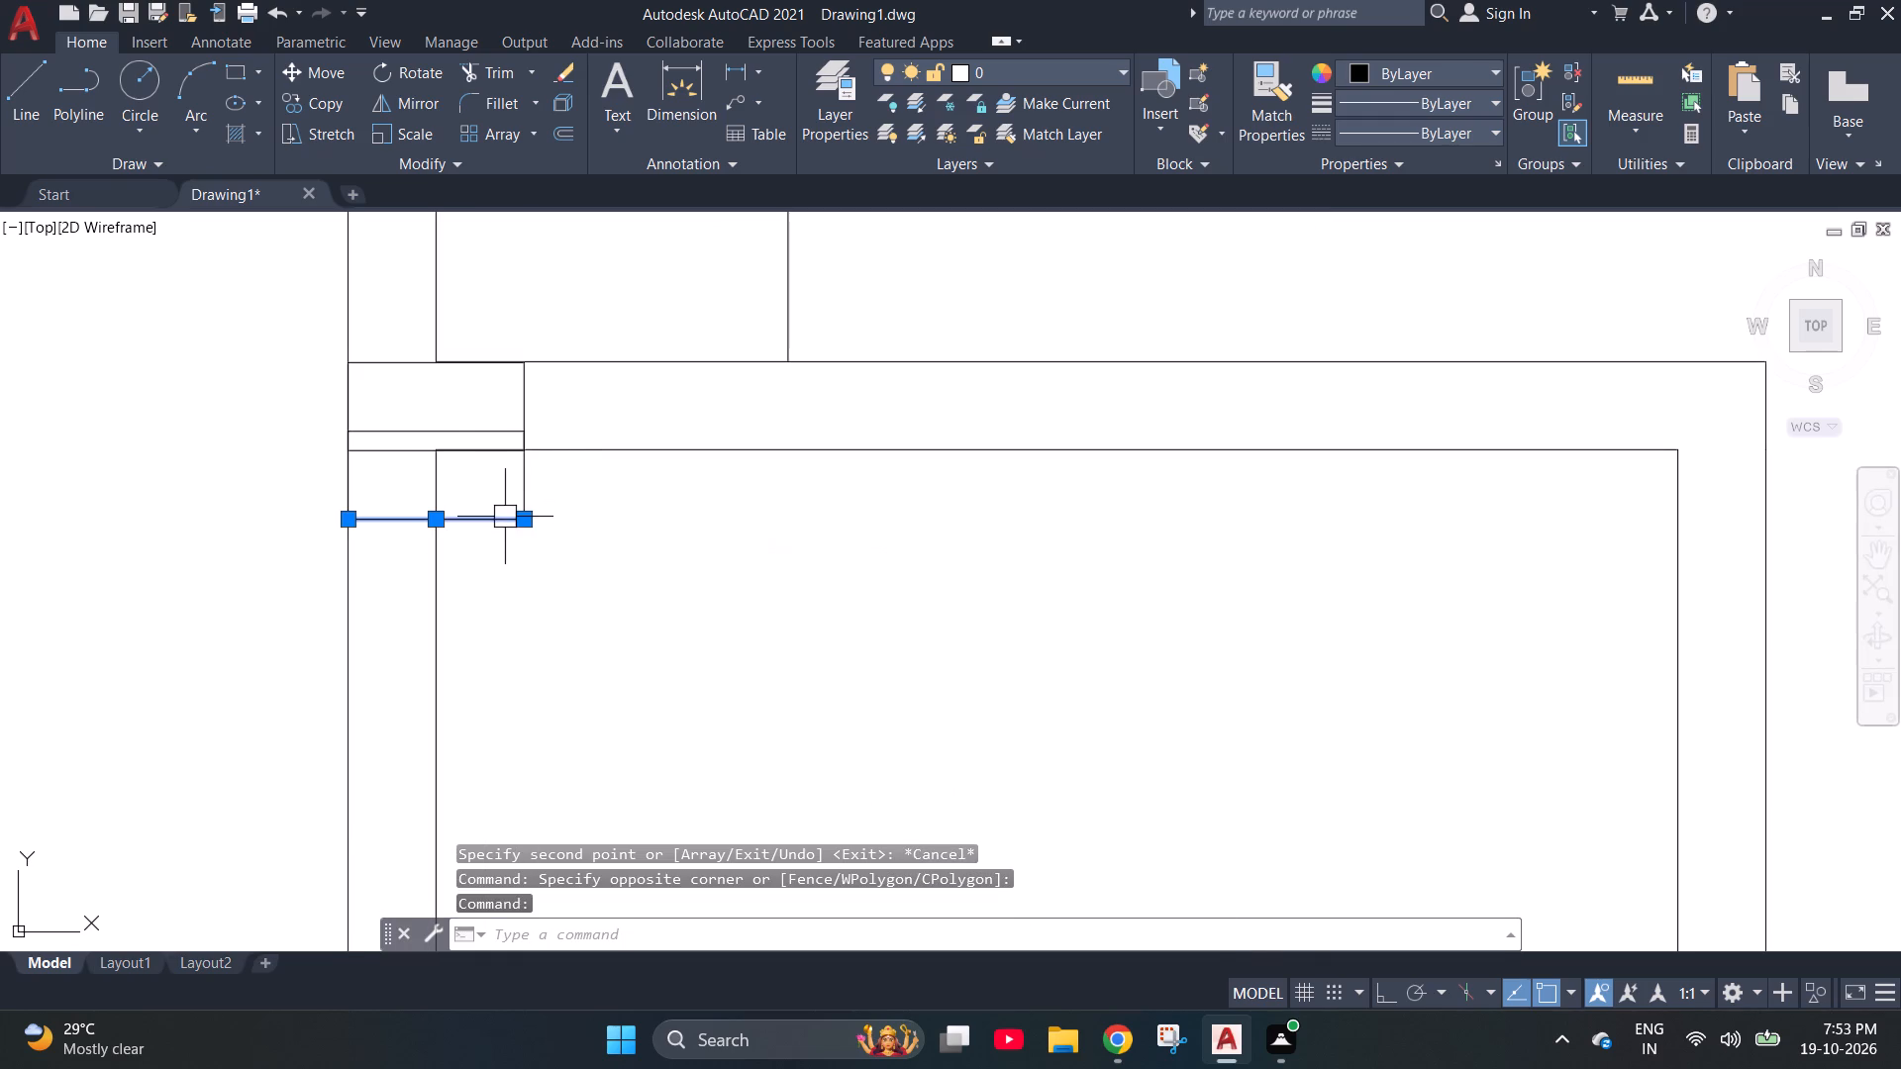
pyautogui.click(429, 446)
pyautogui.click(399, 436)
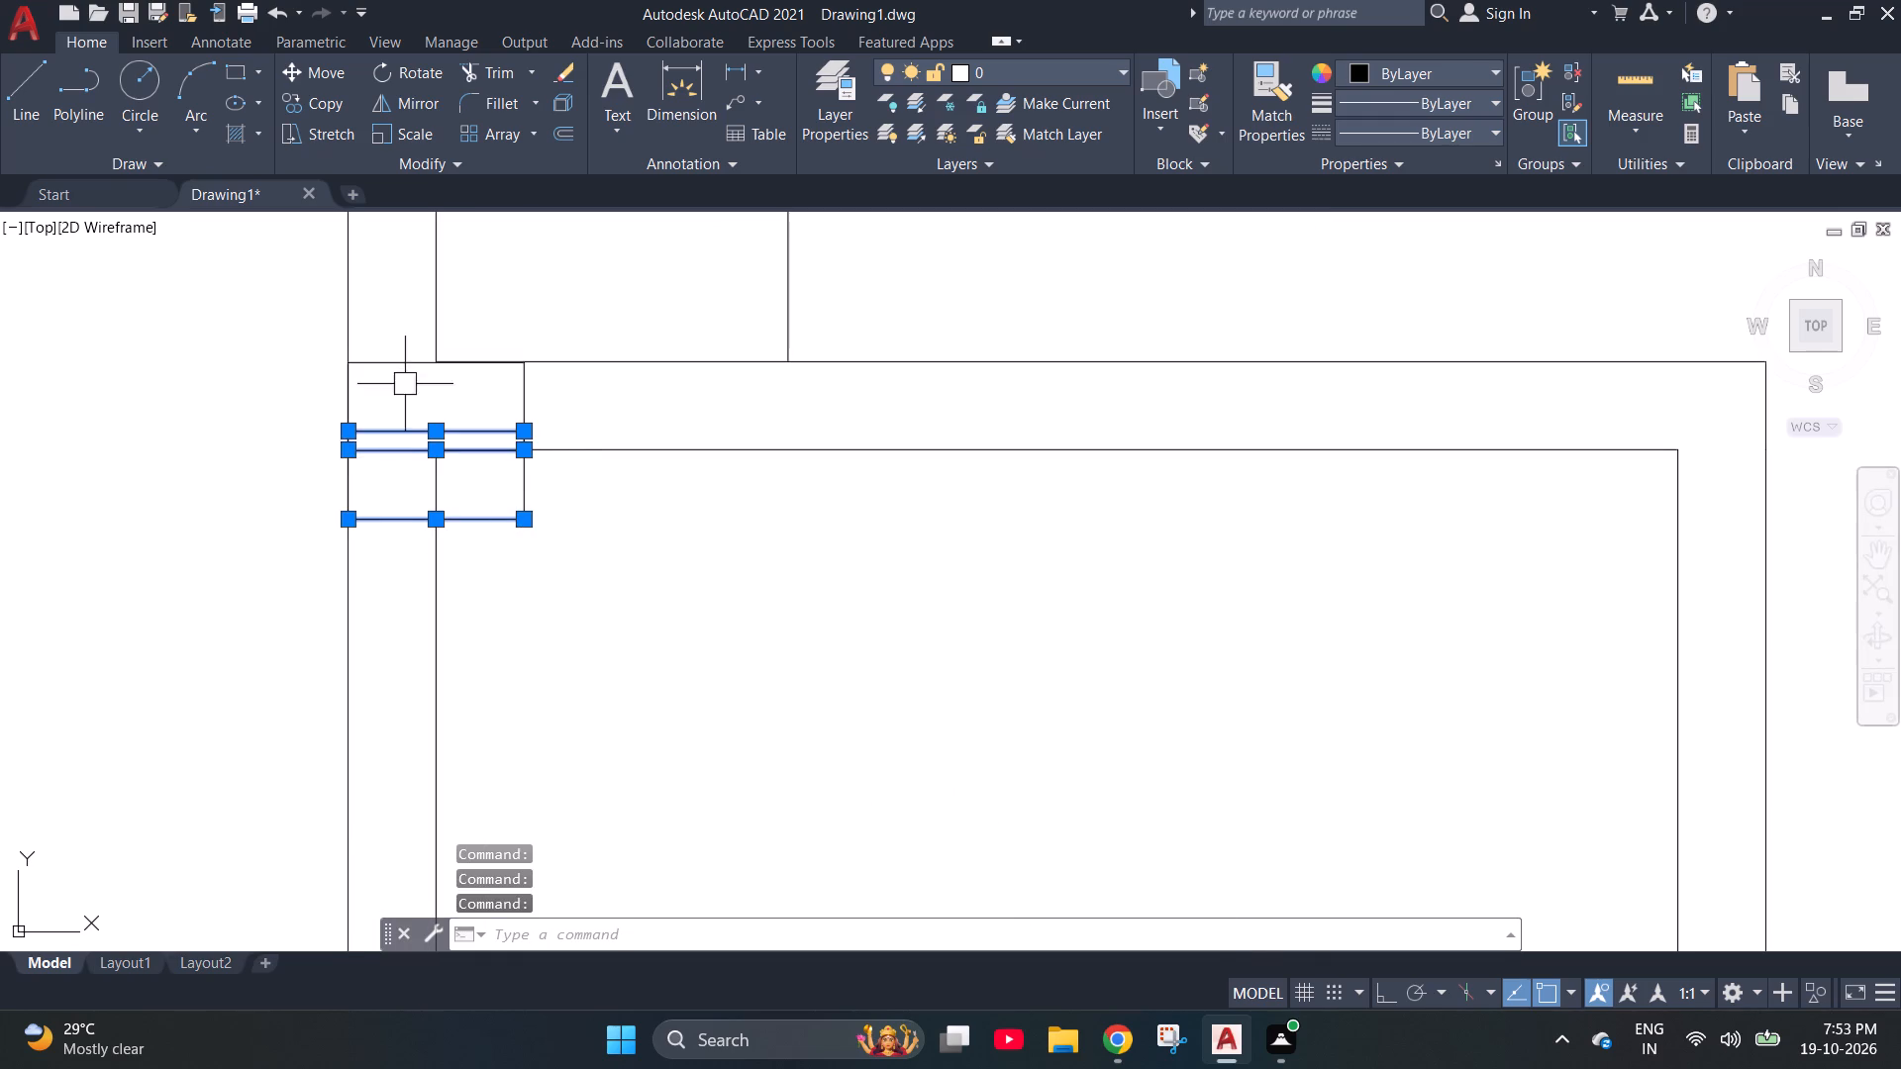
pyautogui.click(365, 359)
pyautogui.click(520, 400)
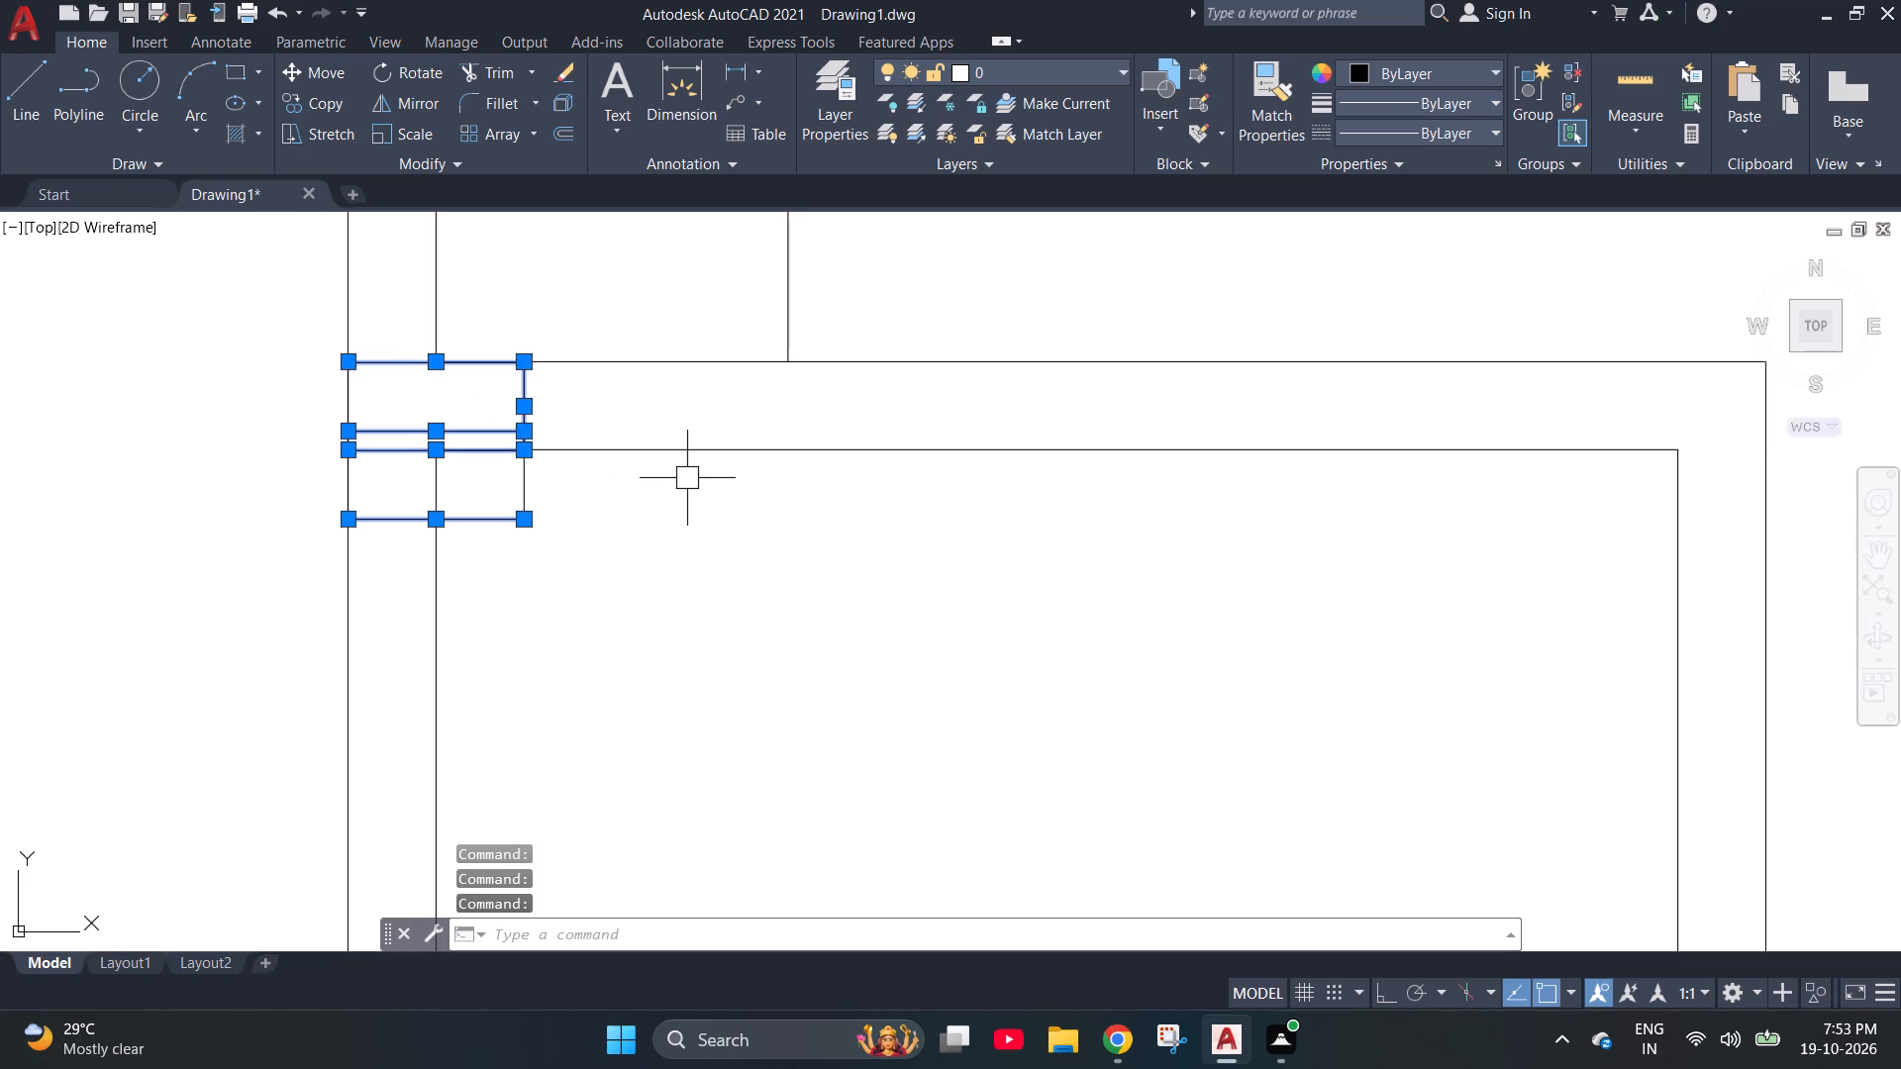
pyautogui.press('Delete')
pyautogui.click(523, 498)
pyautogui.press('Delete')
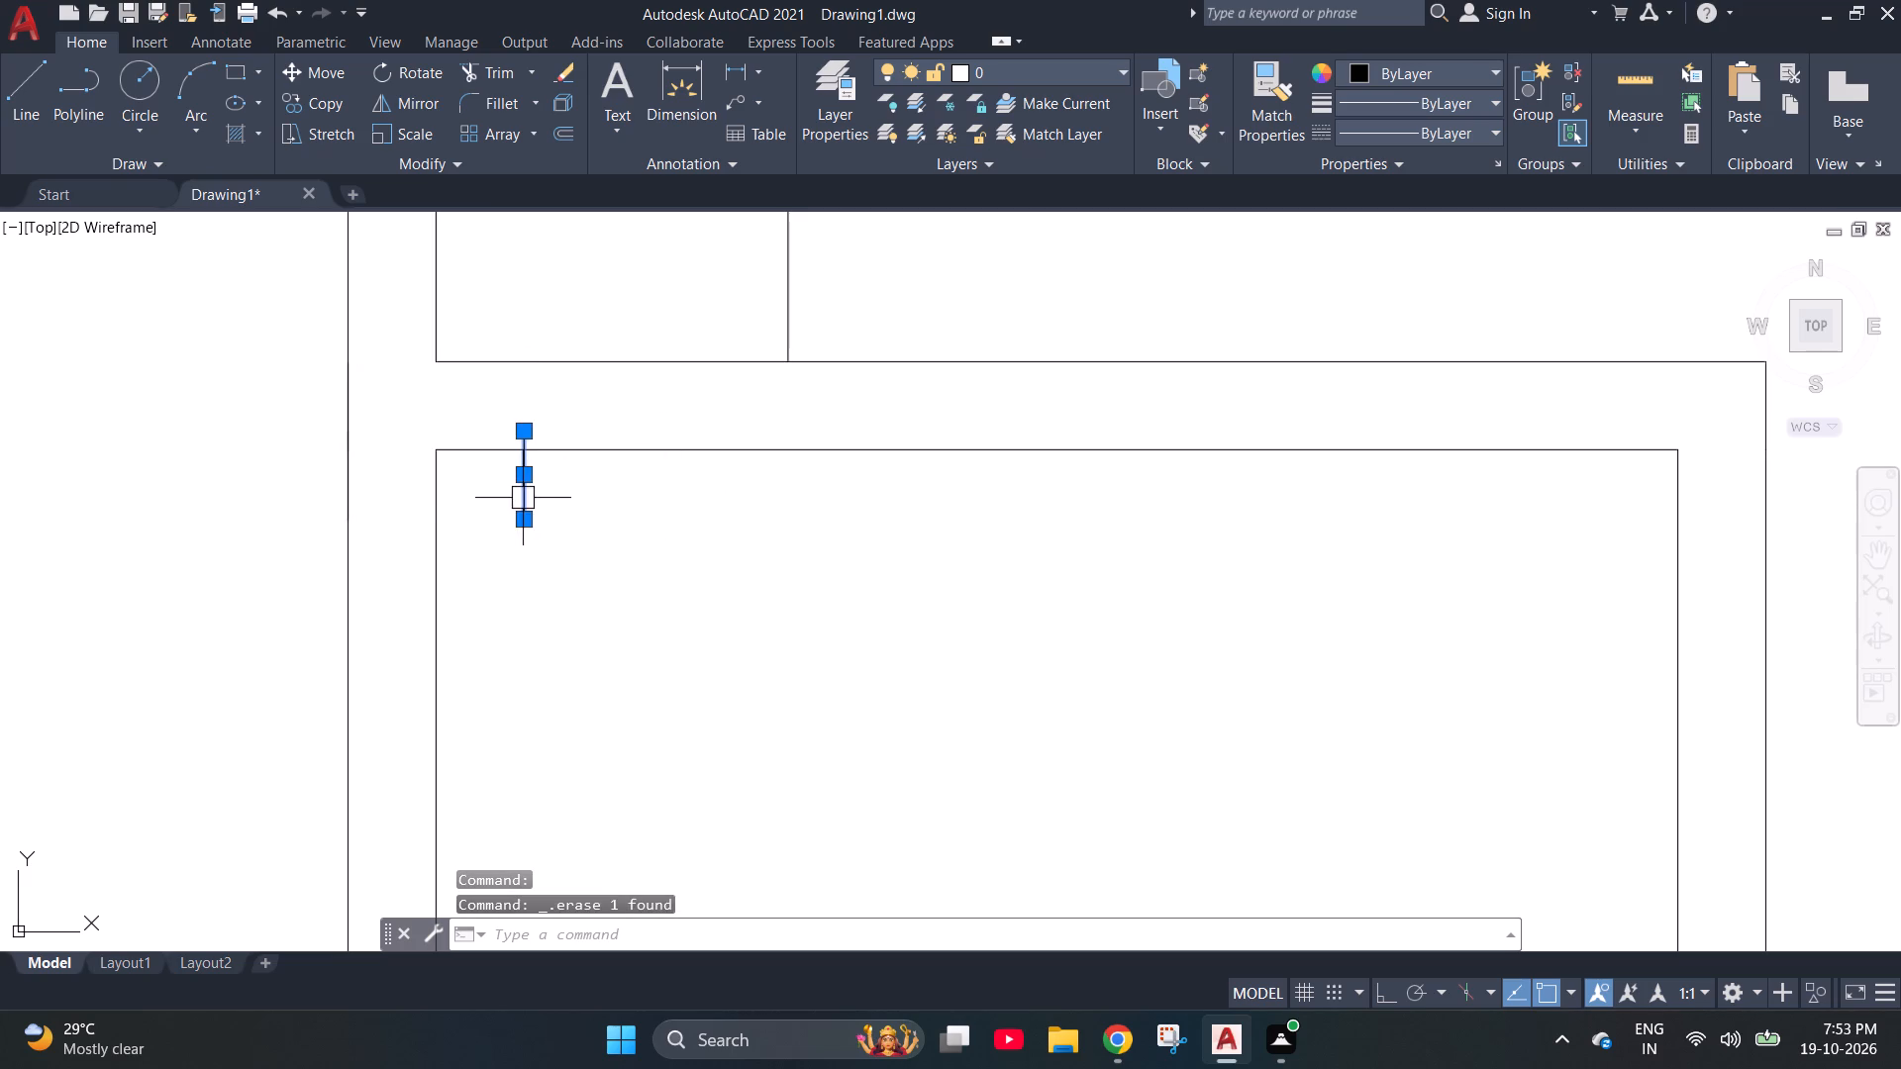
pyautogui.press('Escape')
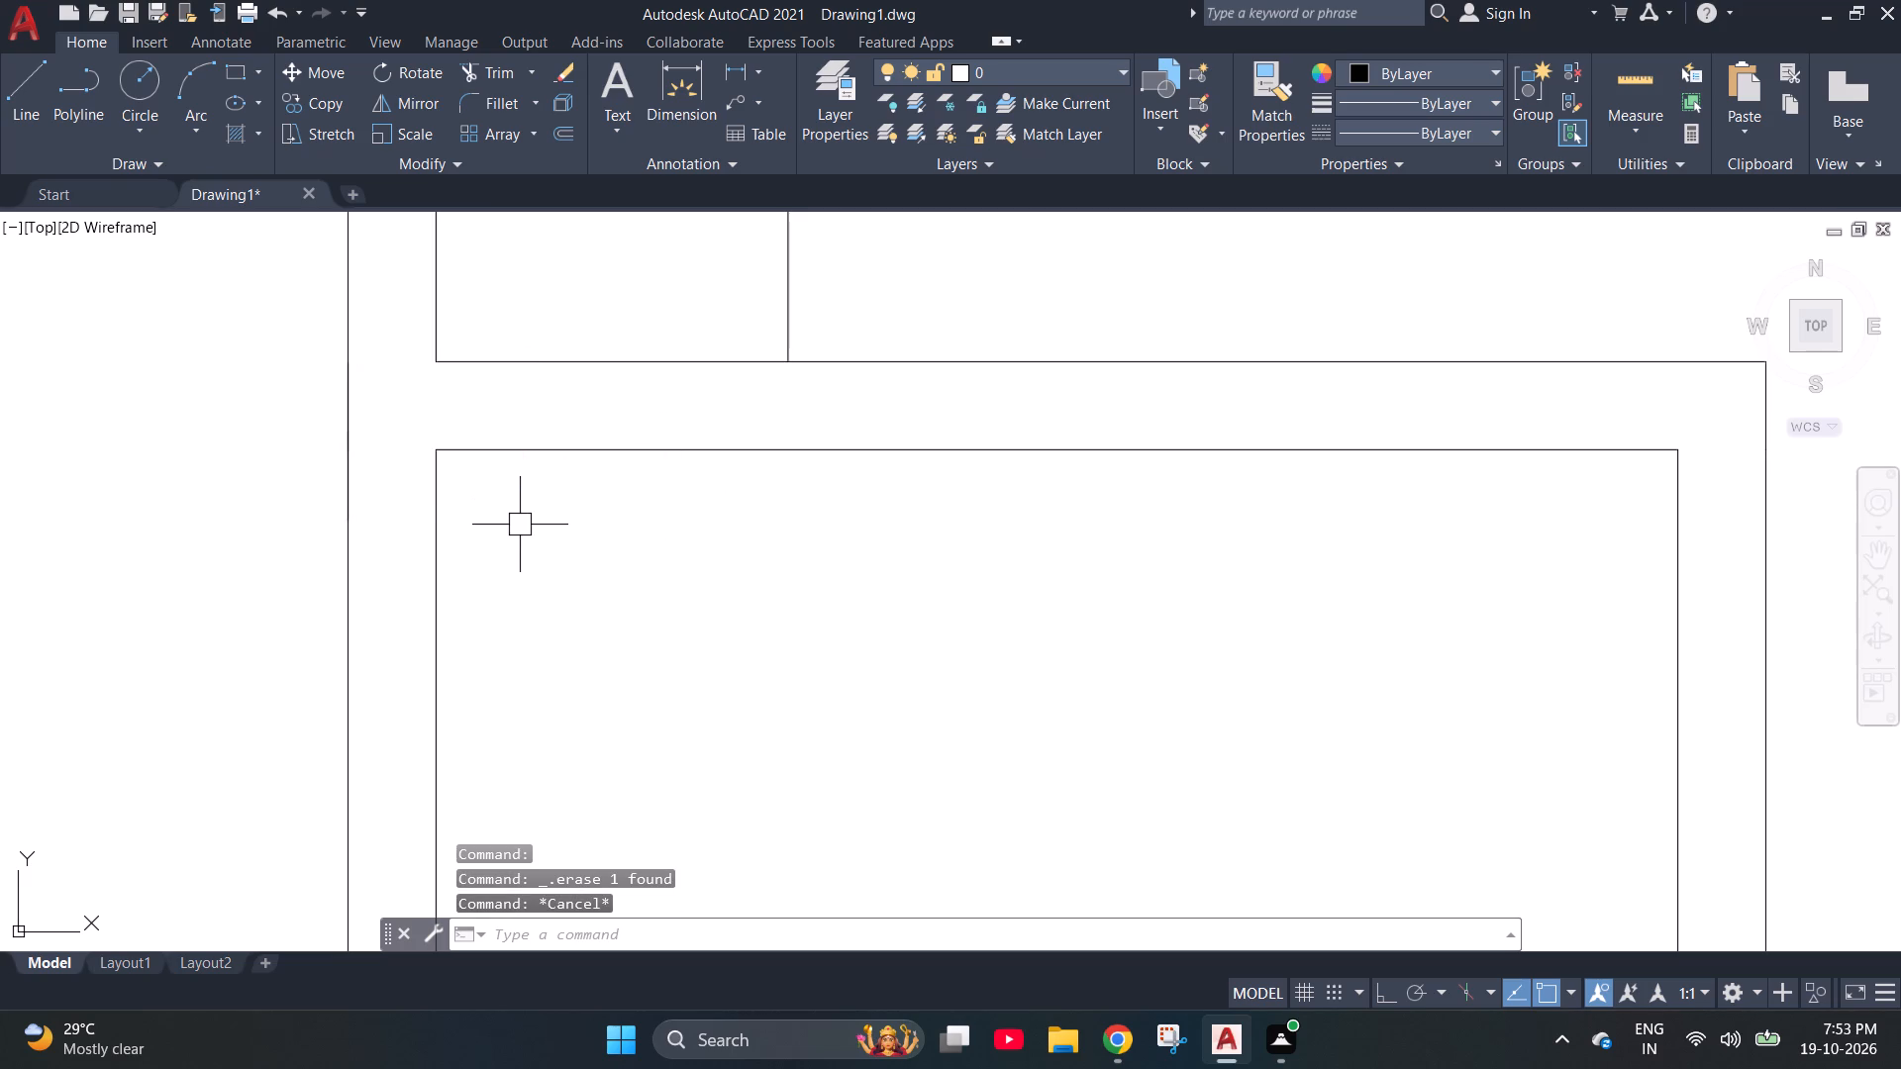
# Draw a rectangle of lines 1'.5" wide and about 1'-5" tall from the outer upper-left corner of the lower-left room, with ortho on.
pyautogui.write('l')
pyautogui.press('space')
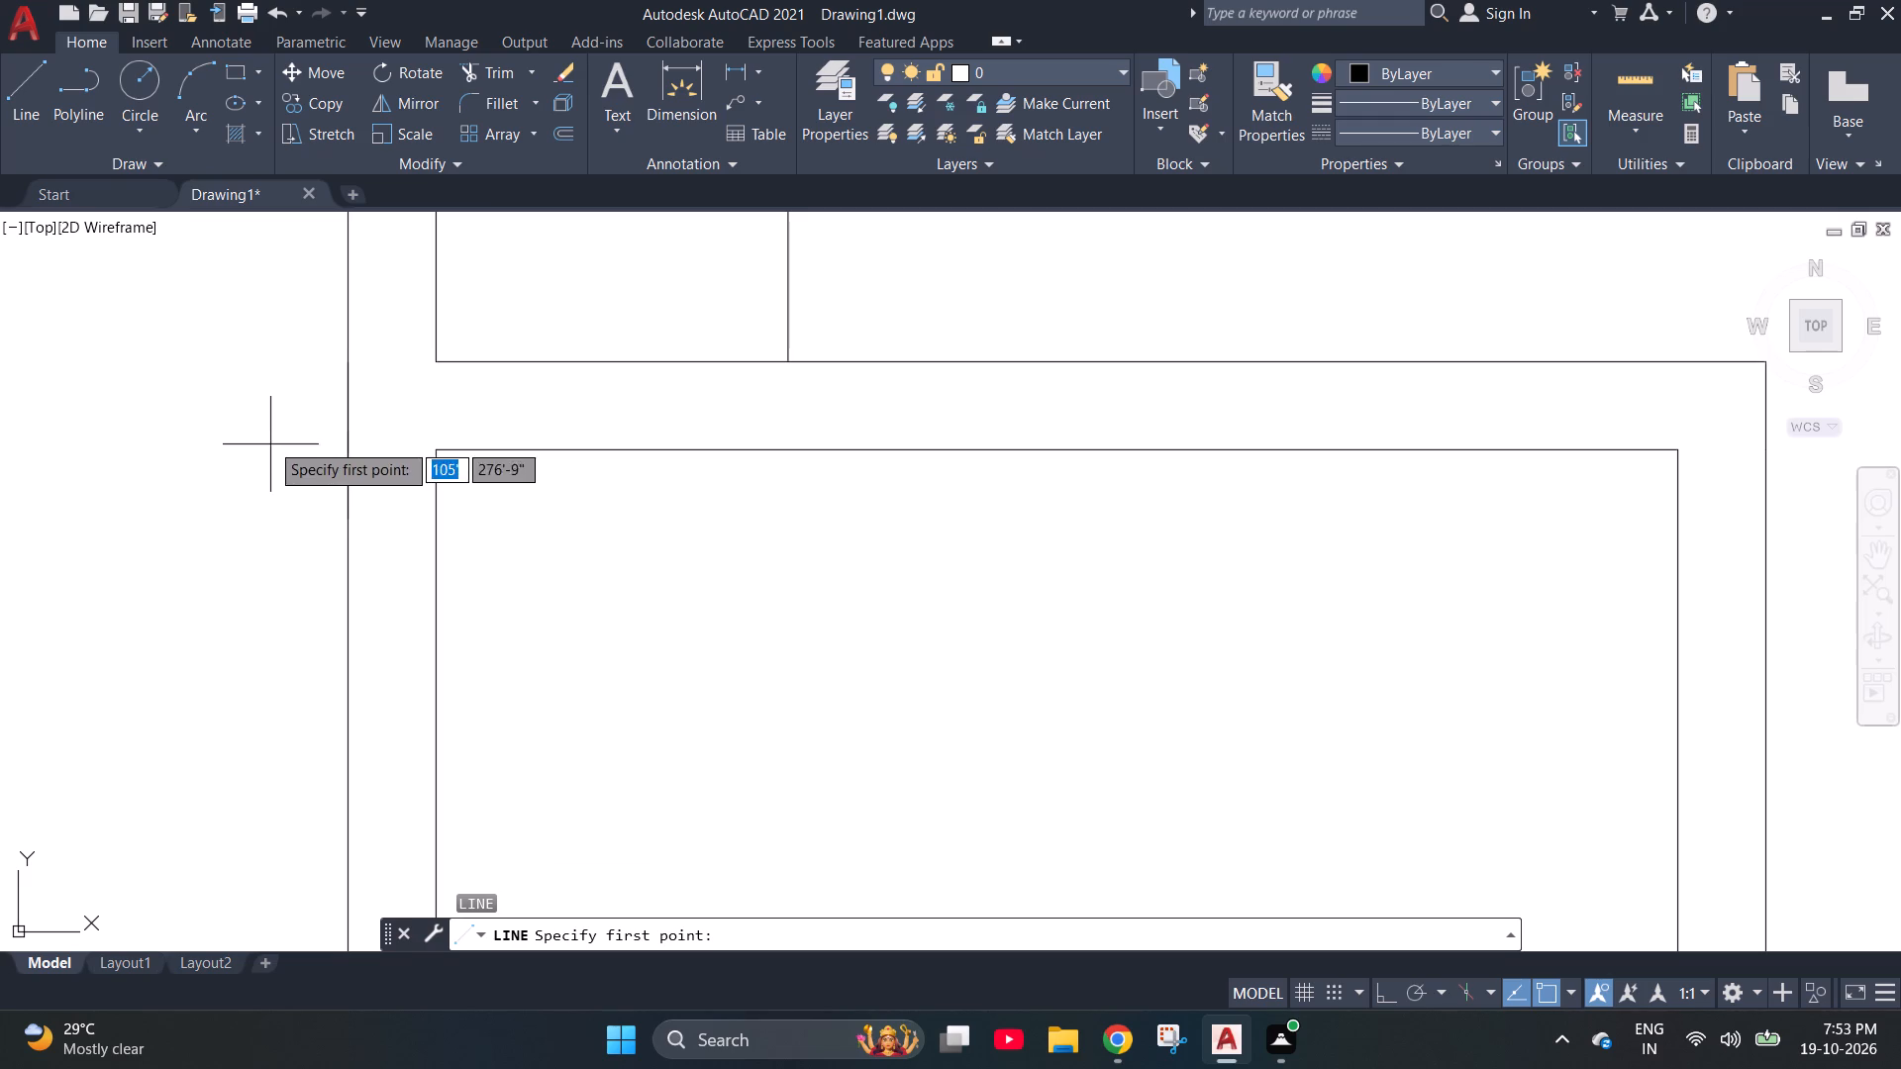
pyautogui.scroll(-1, 362, 453)
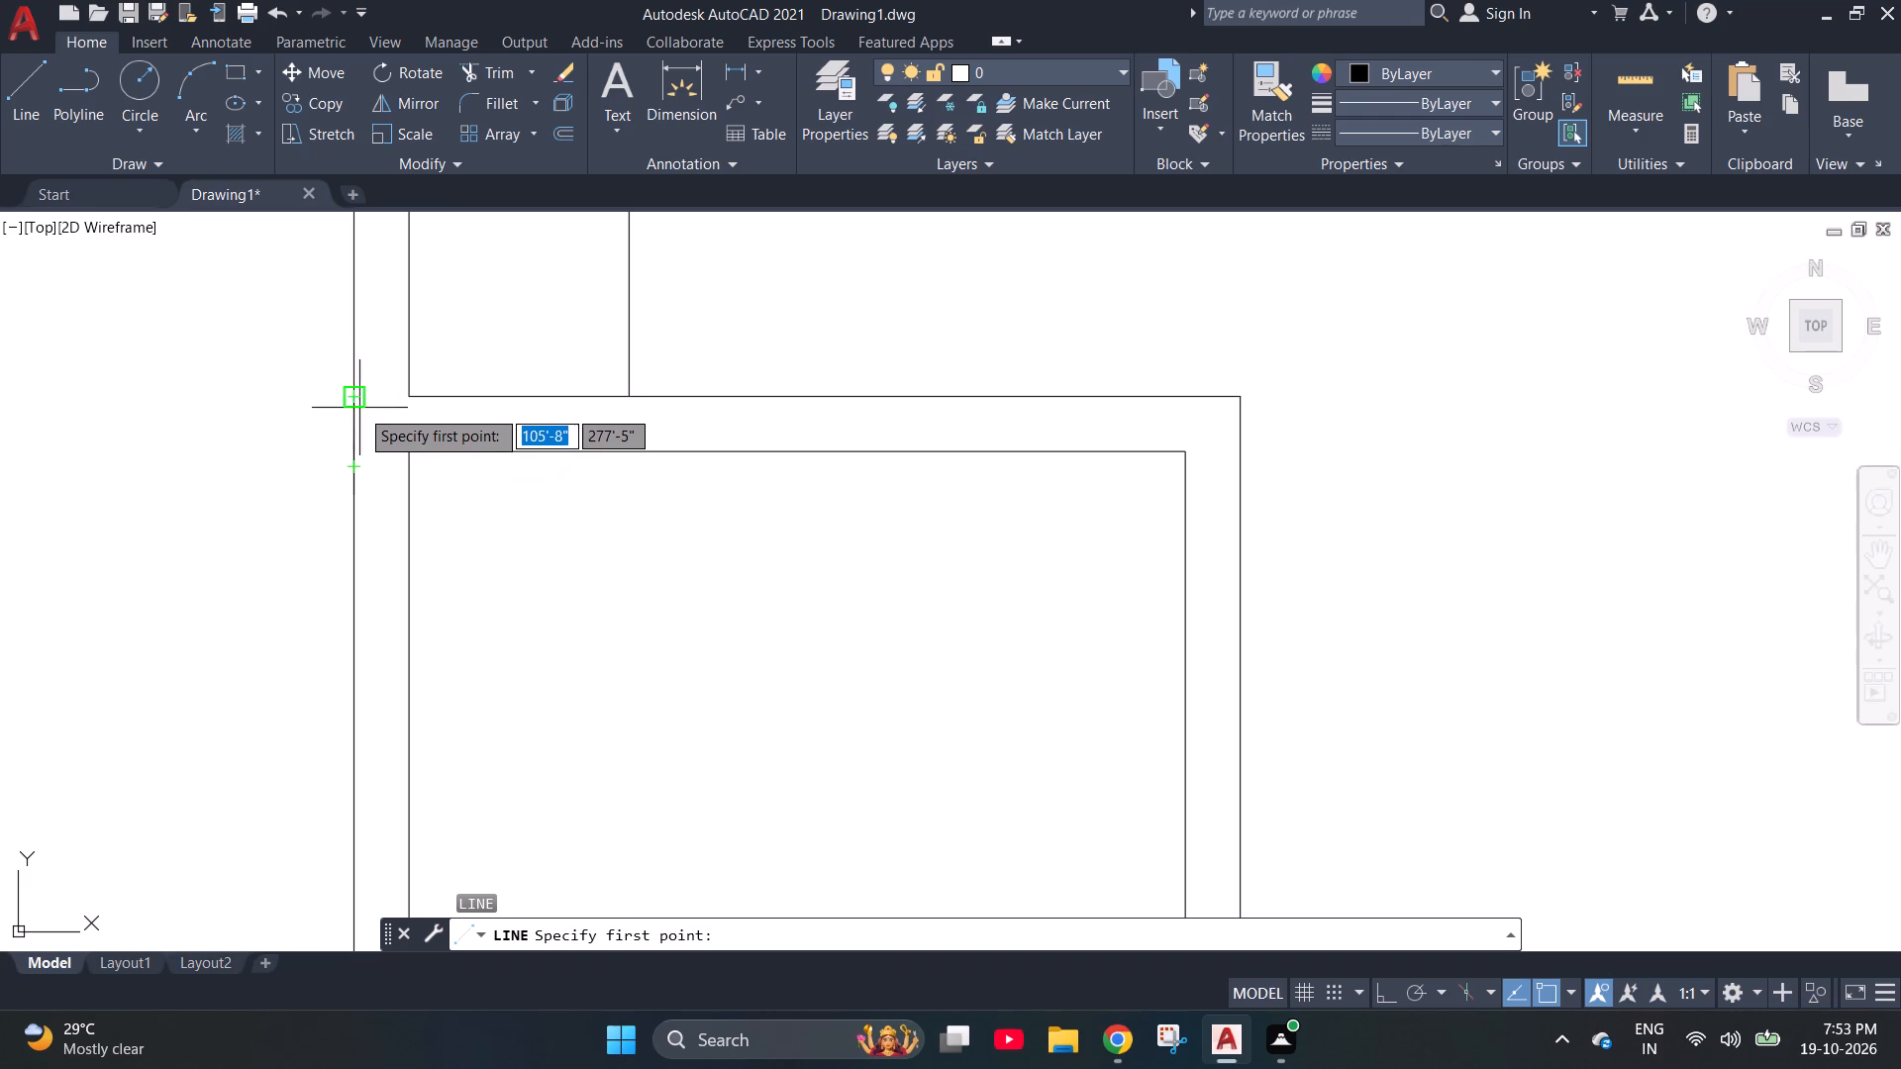
pyautogui.click(350, 400)
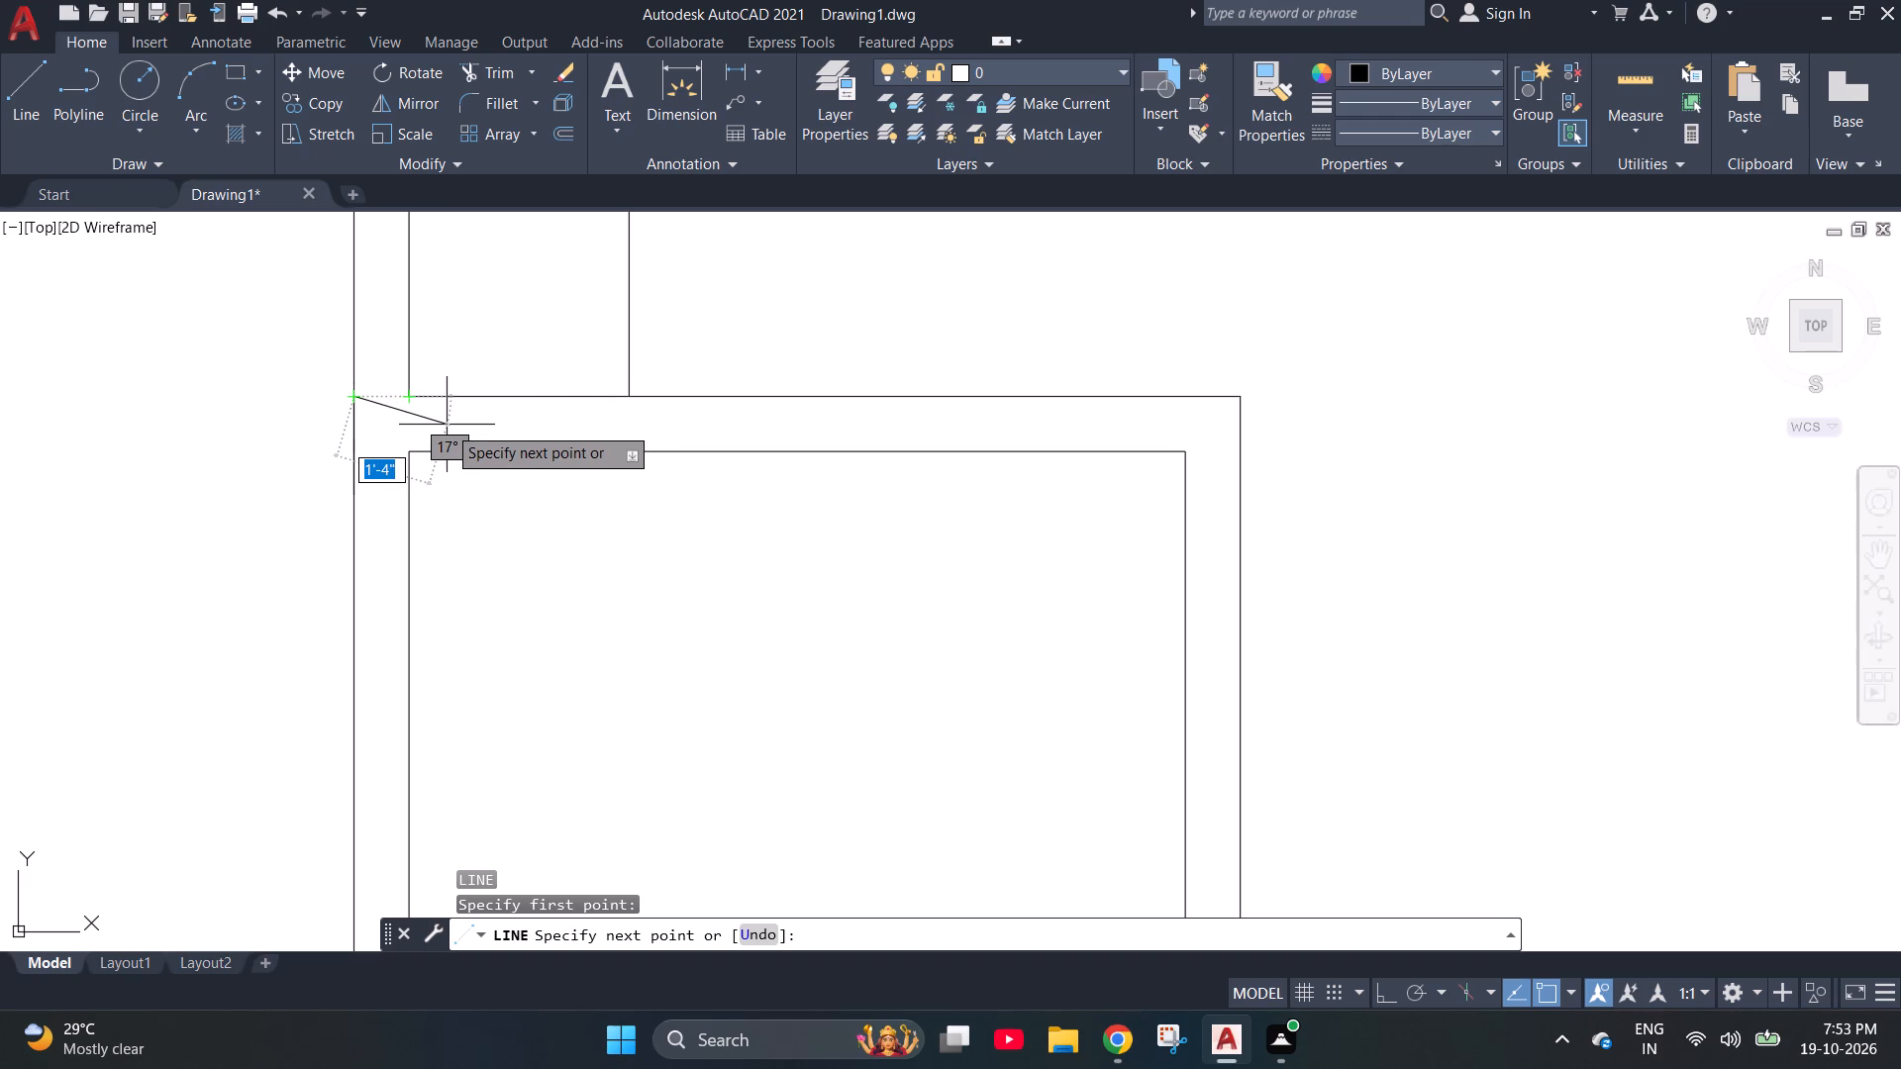
pyautogui.press('F8')
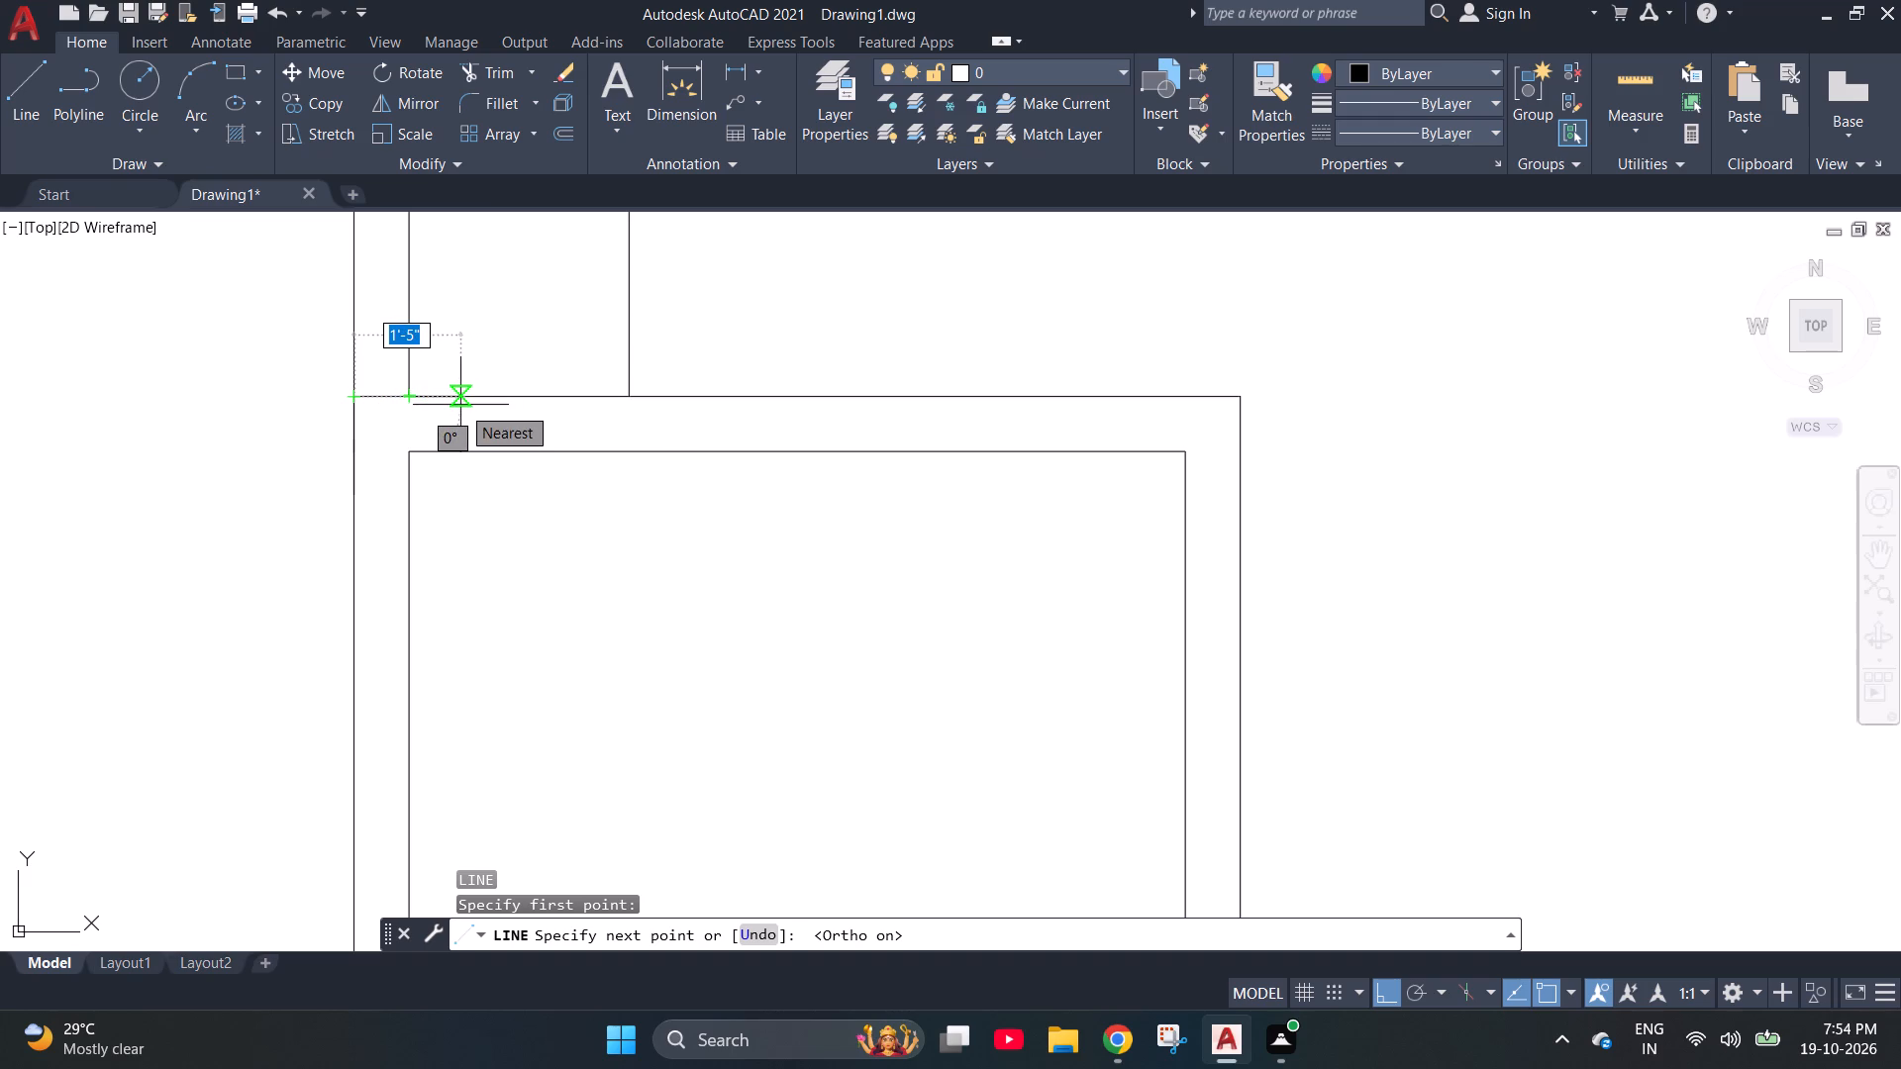
pyautogui.press('1')
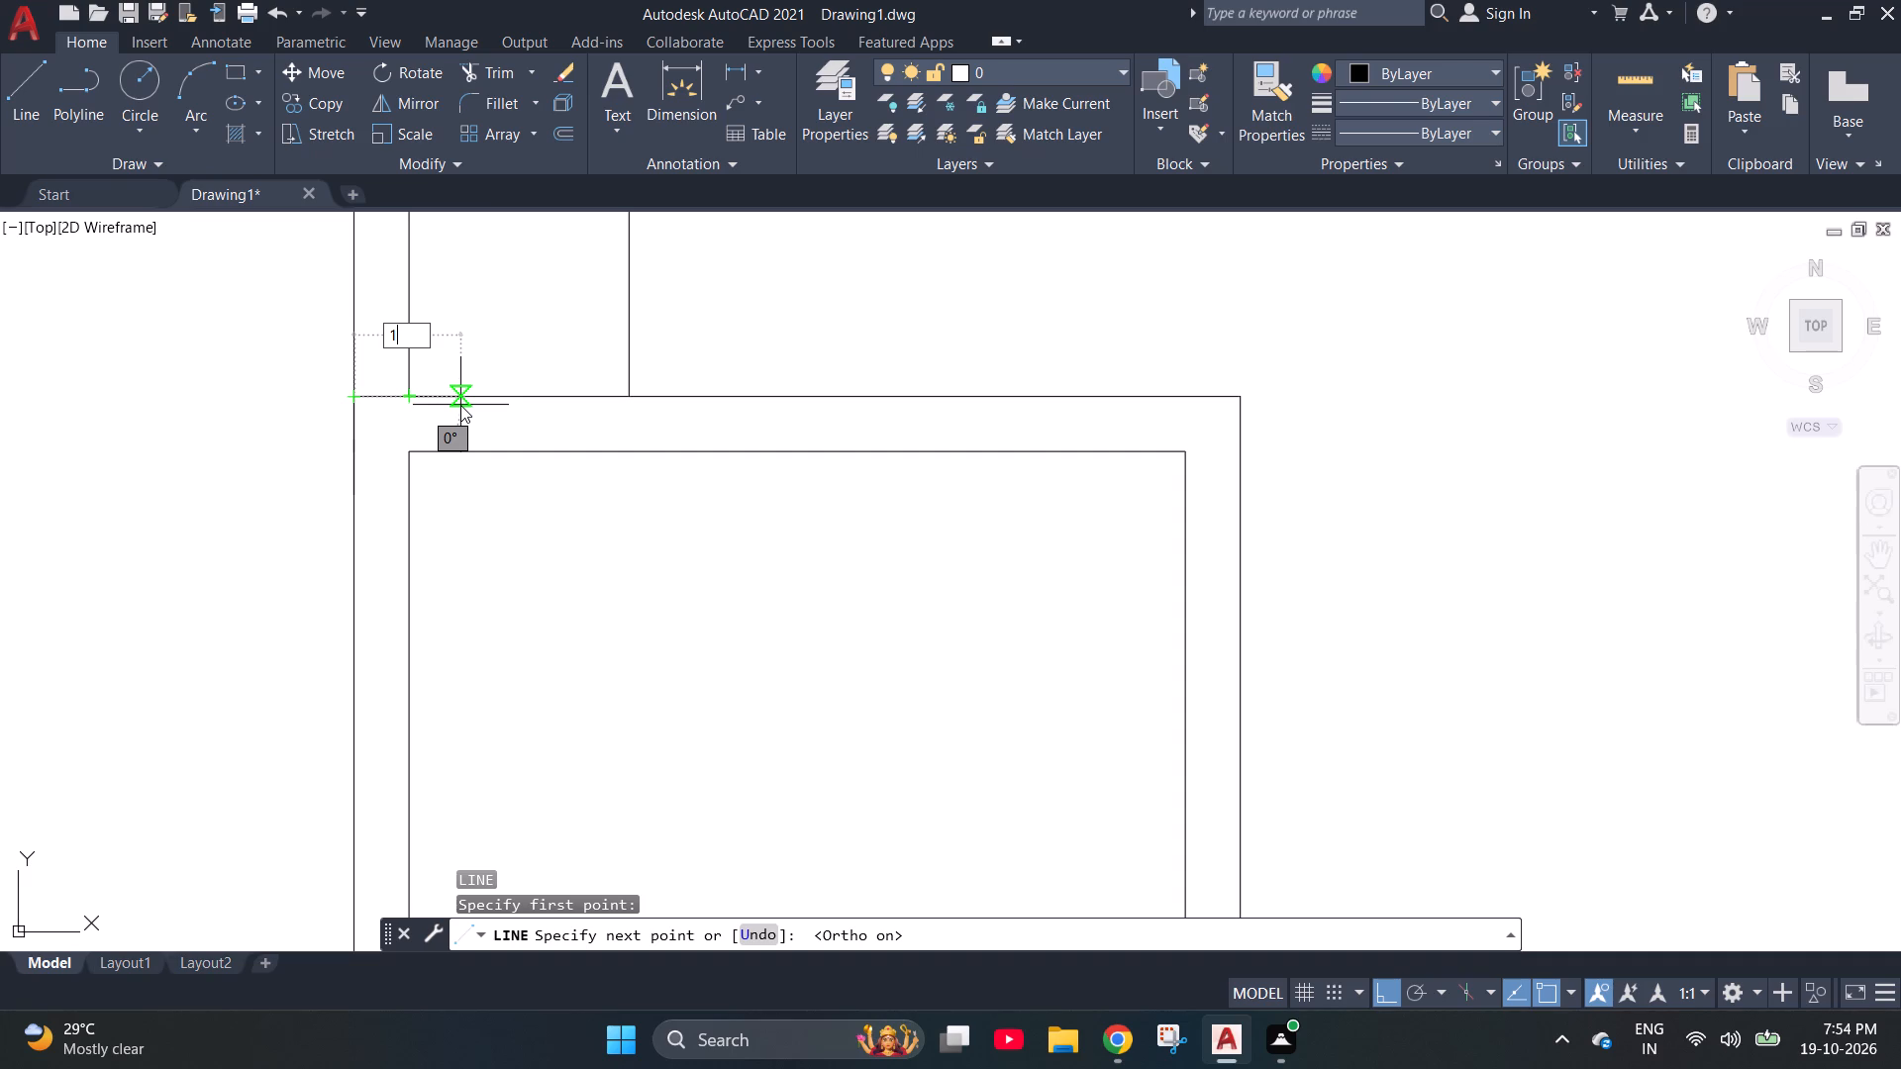
pyautogui.write('\'.5"')
pyautogui.press('Return')
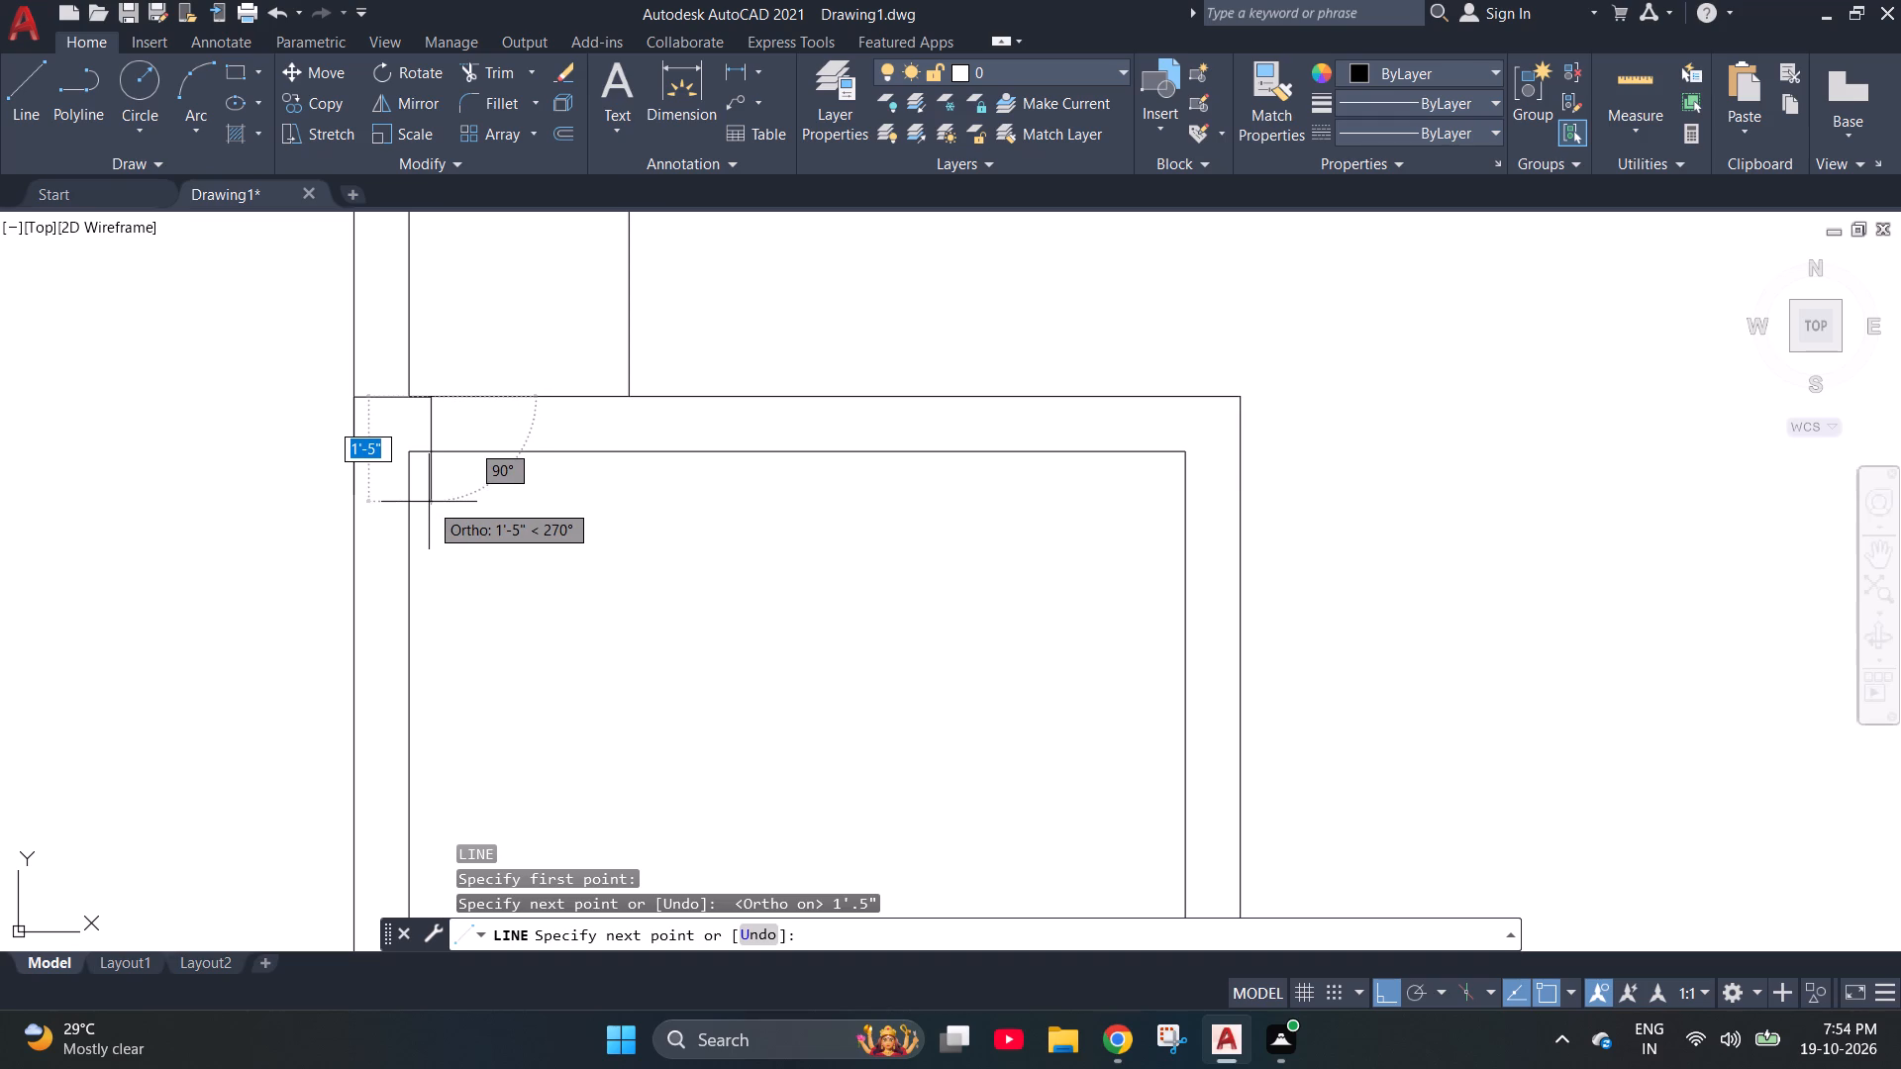
pyautogui.click(429, 502)
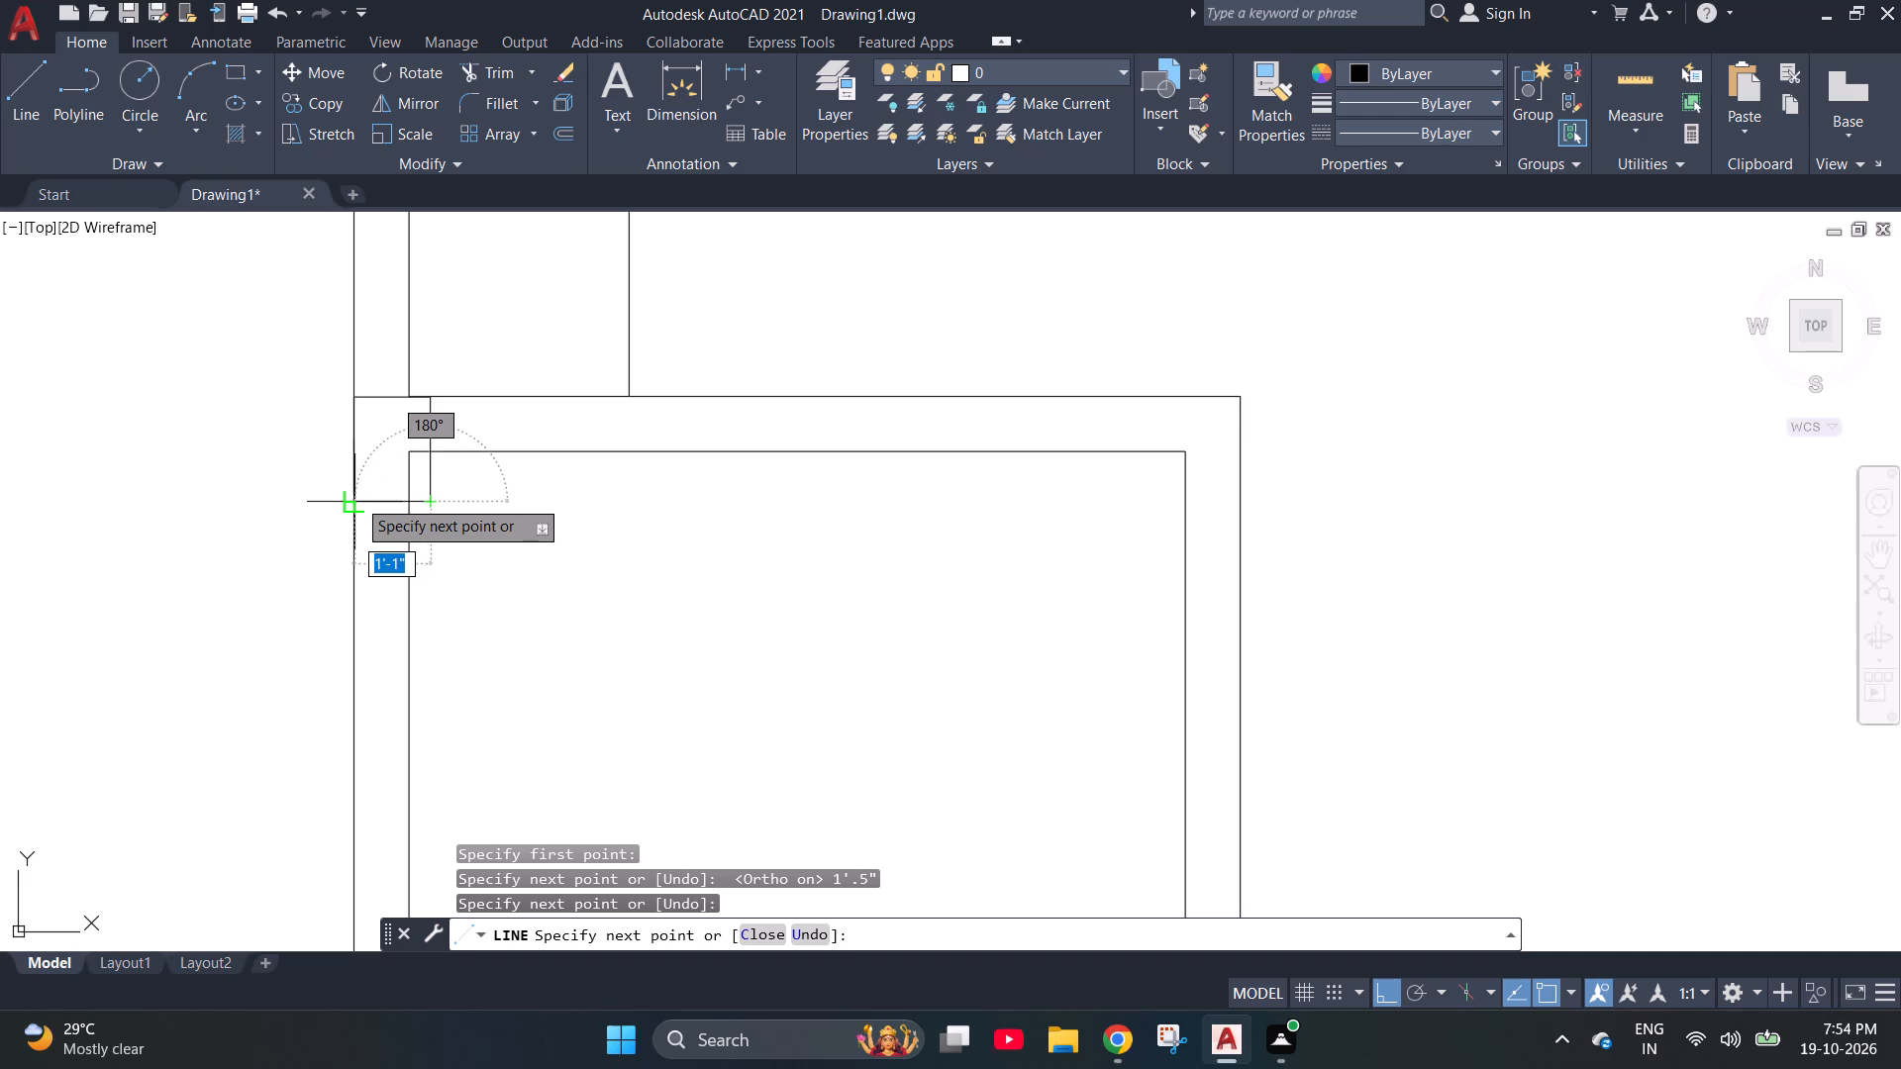
pyautogui.click(356, 498)
pyautogui.click(346, 402)
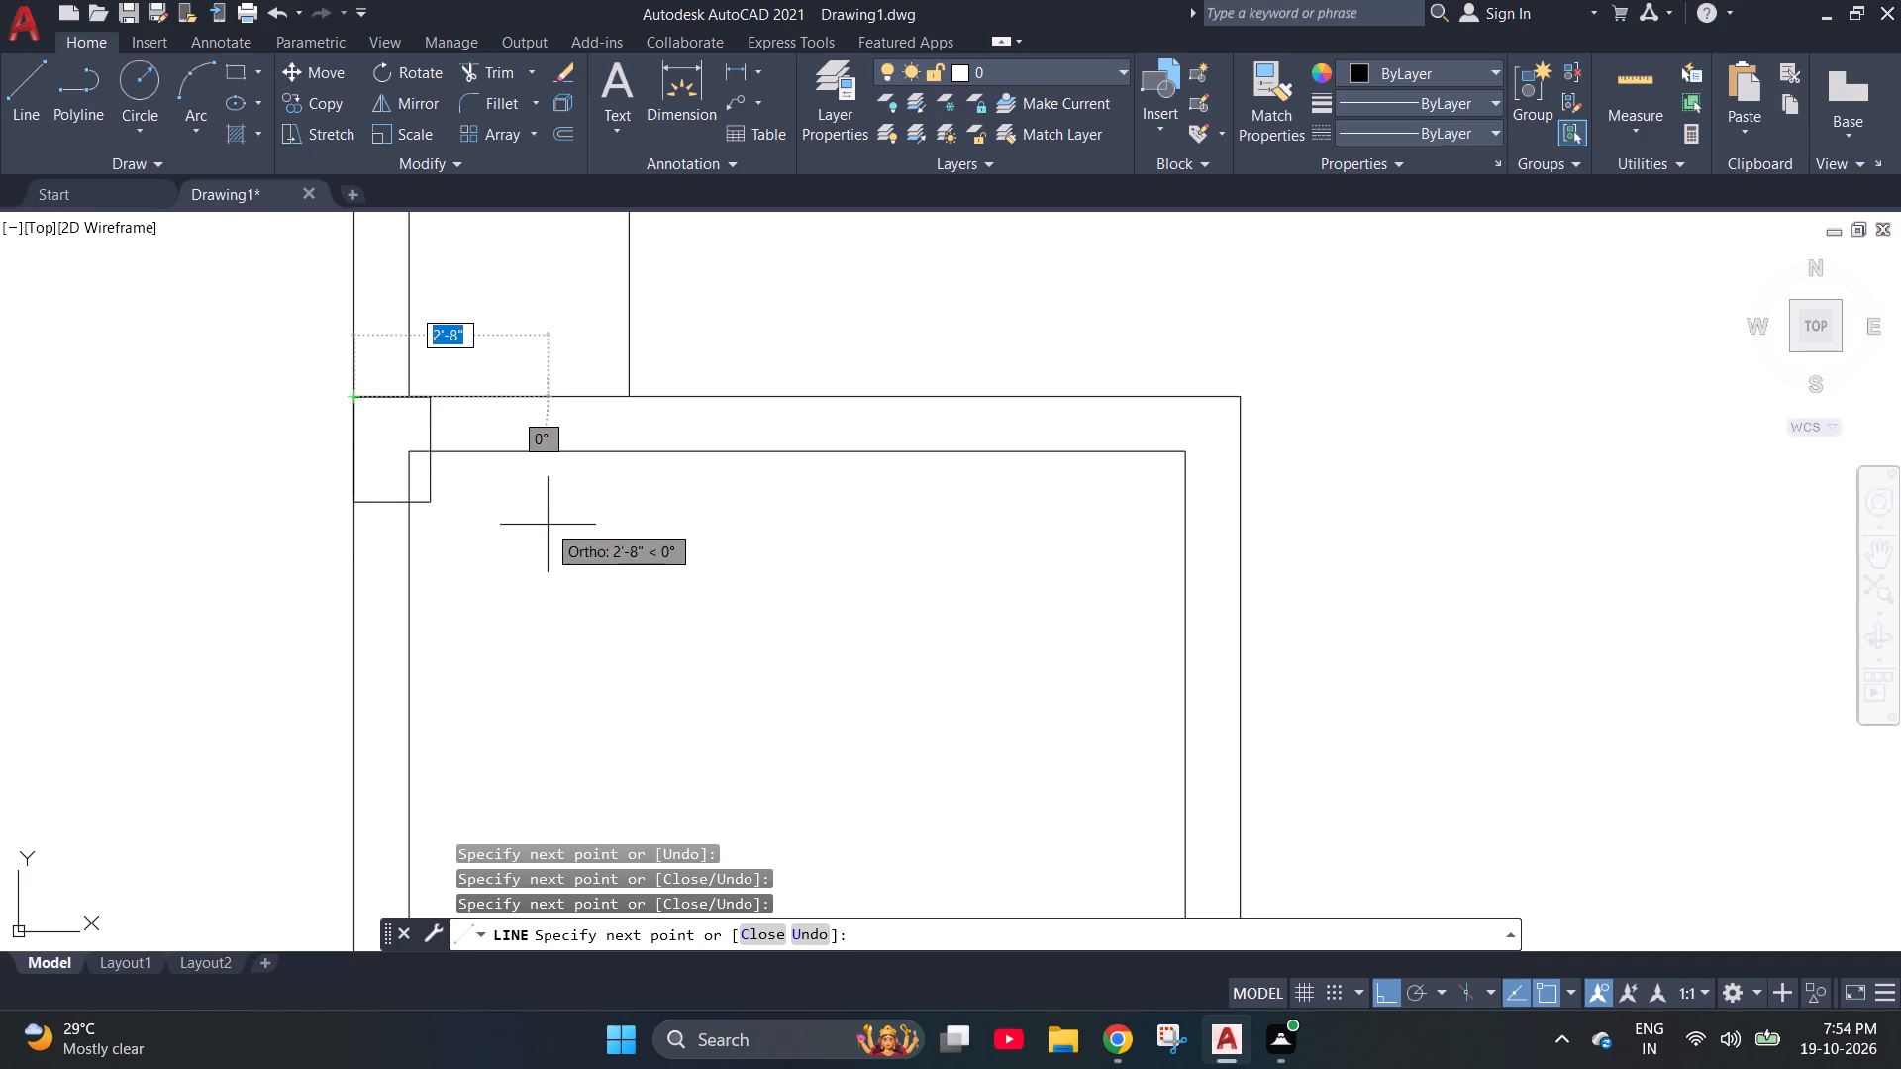
# Copy the four-line rectangle from its lower-left corner about 13'-11" straight down to the floor plan's outer lower-left corner, with ortho on.
pyautogui.press('Escape')
pyautogui.scroll(-2, 573, 600)
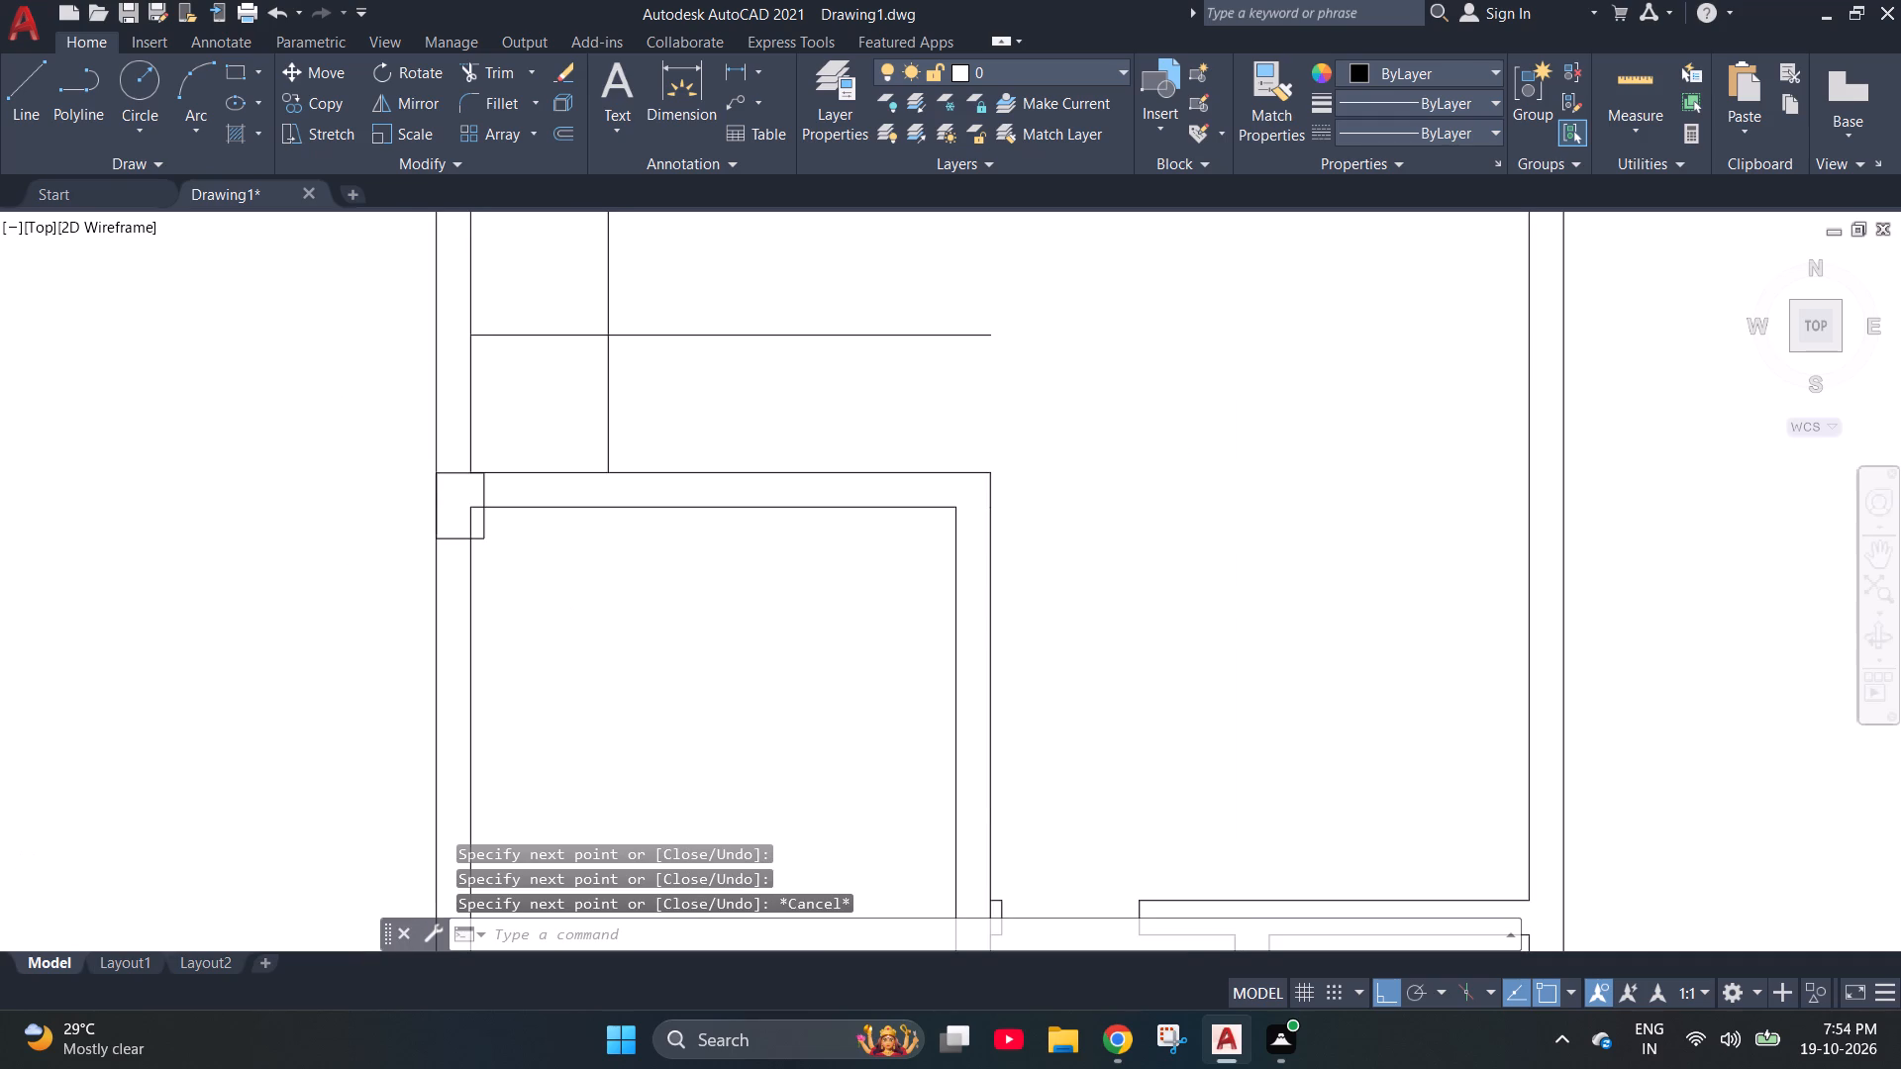
pyautogui.scroll(2, 495, 561)
pyautogui.click(503, 569)
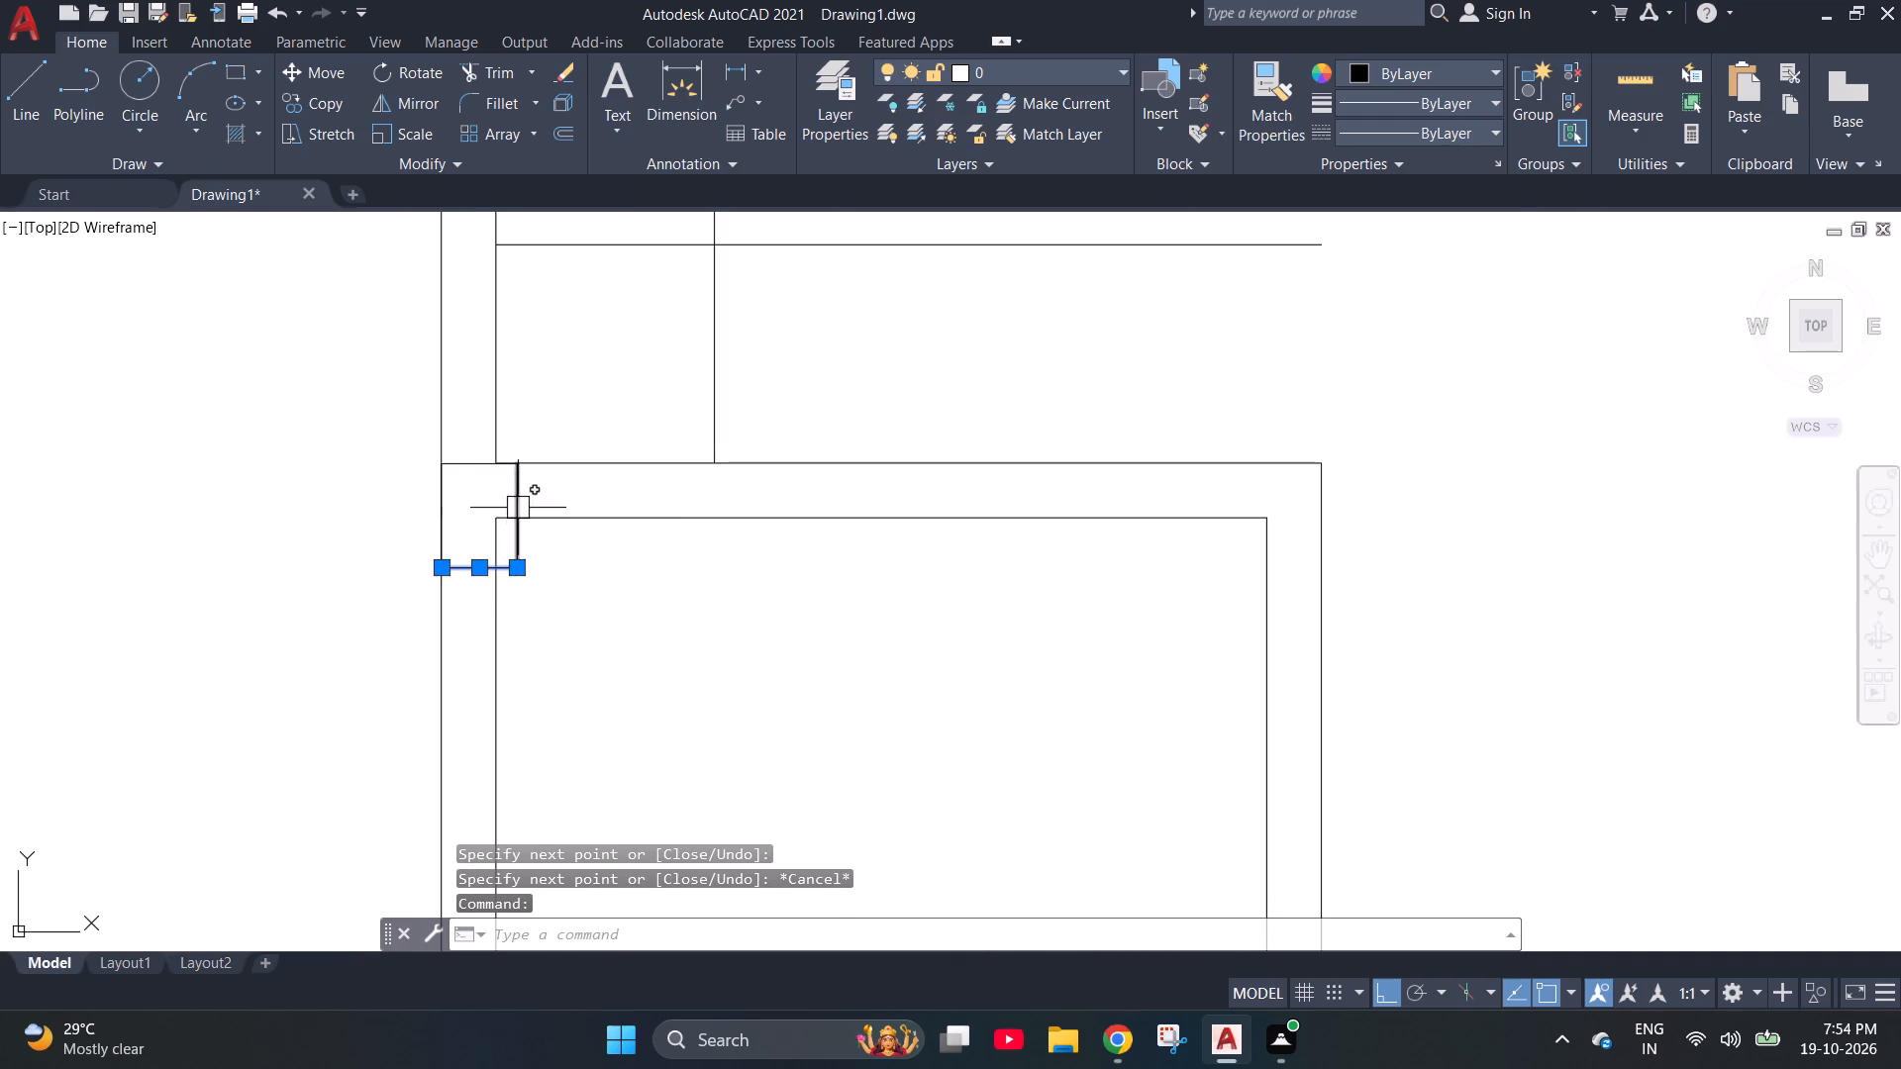
pyautogui.click(518, 508)
pyautogui.click(439, 503)
pyautogui.click(458, 458)
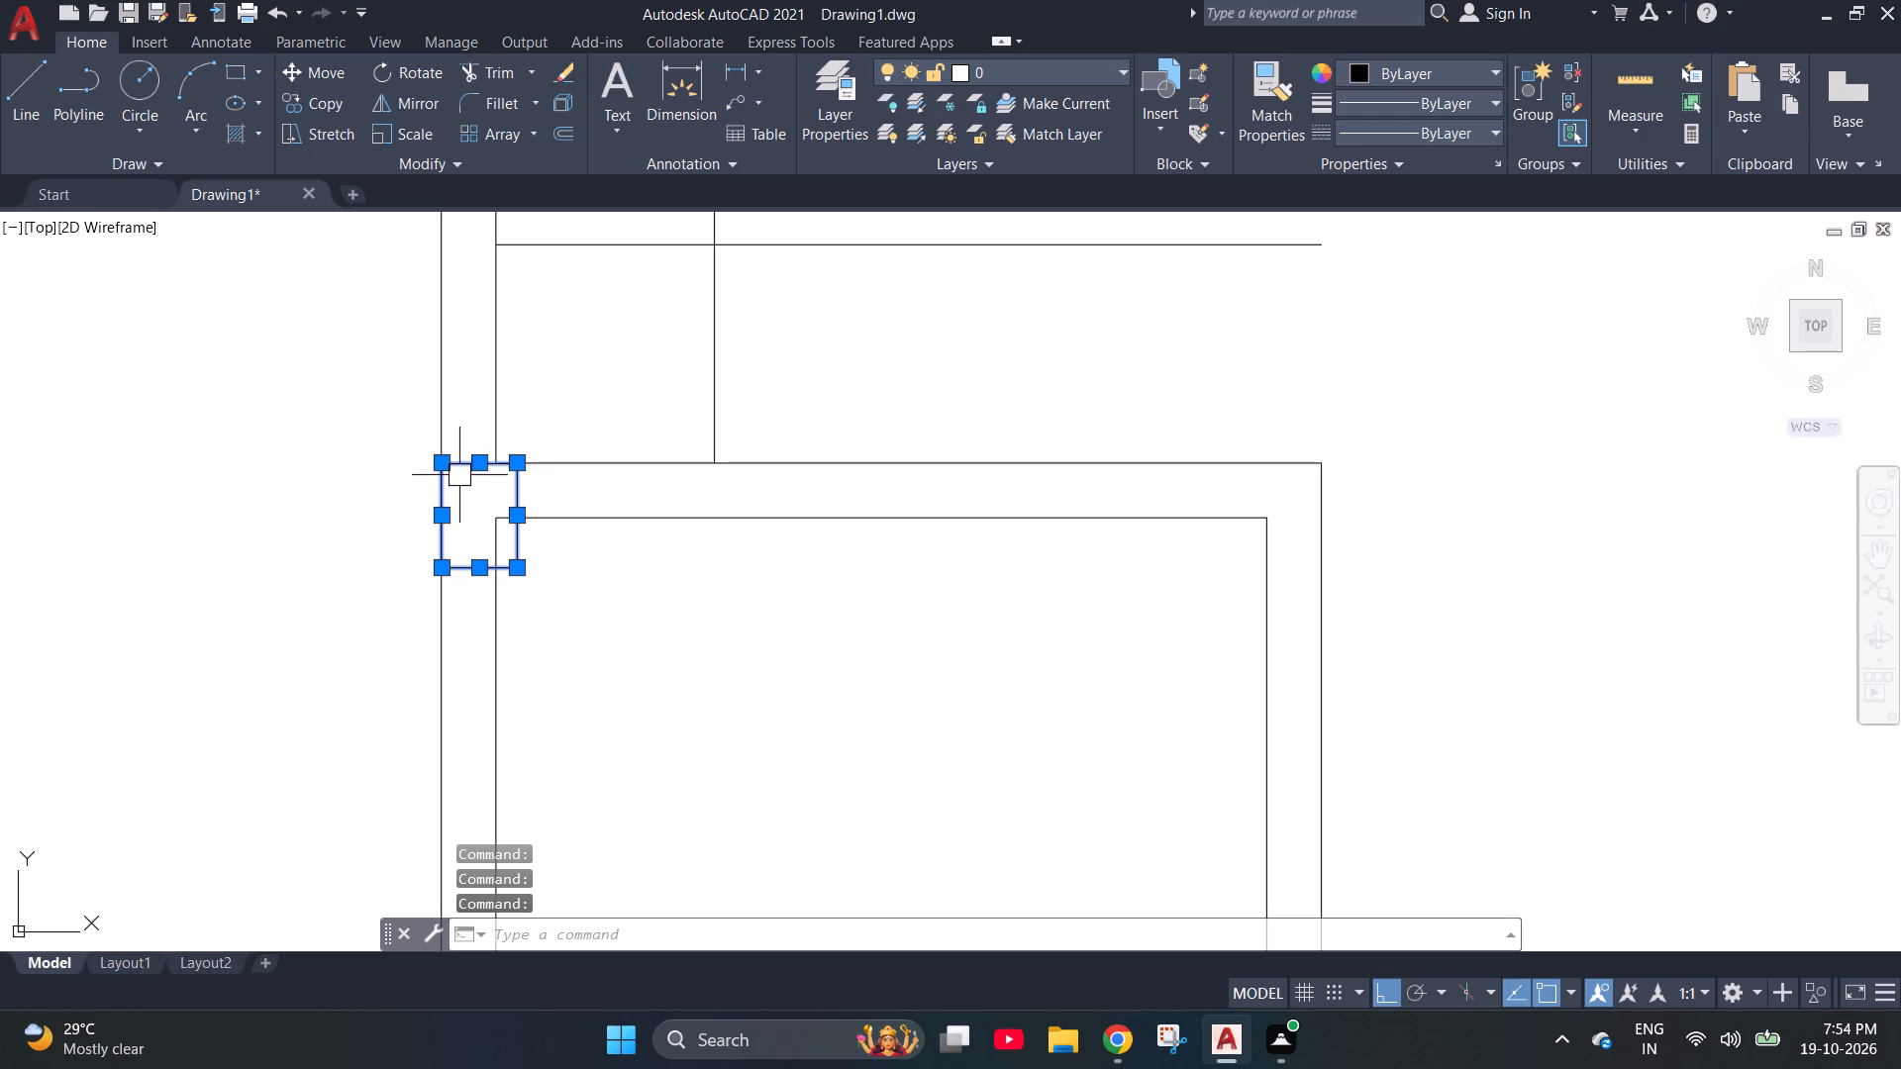
pyautogui.hotkey('ctrl', 'c')
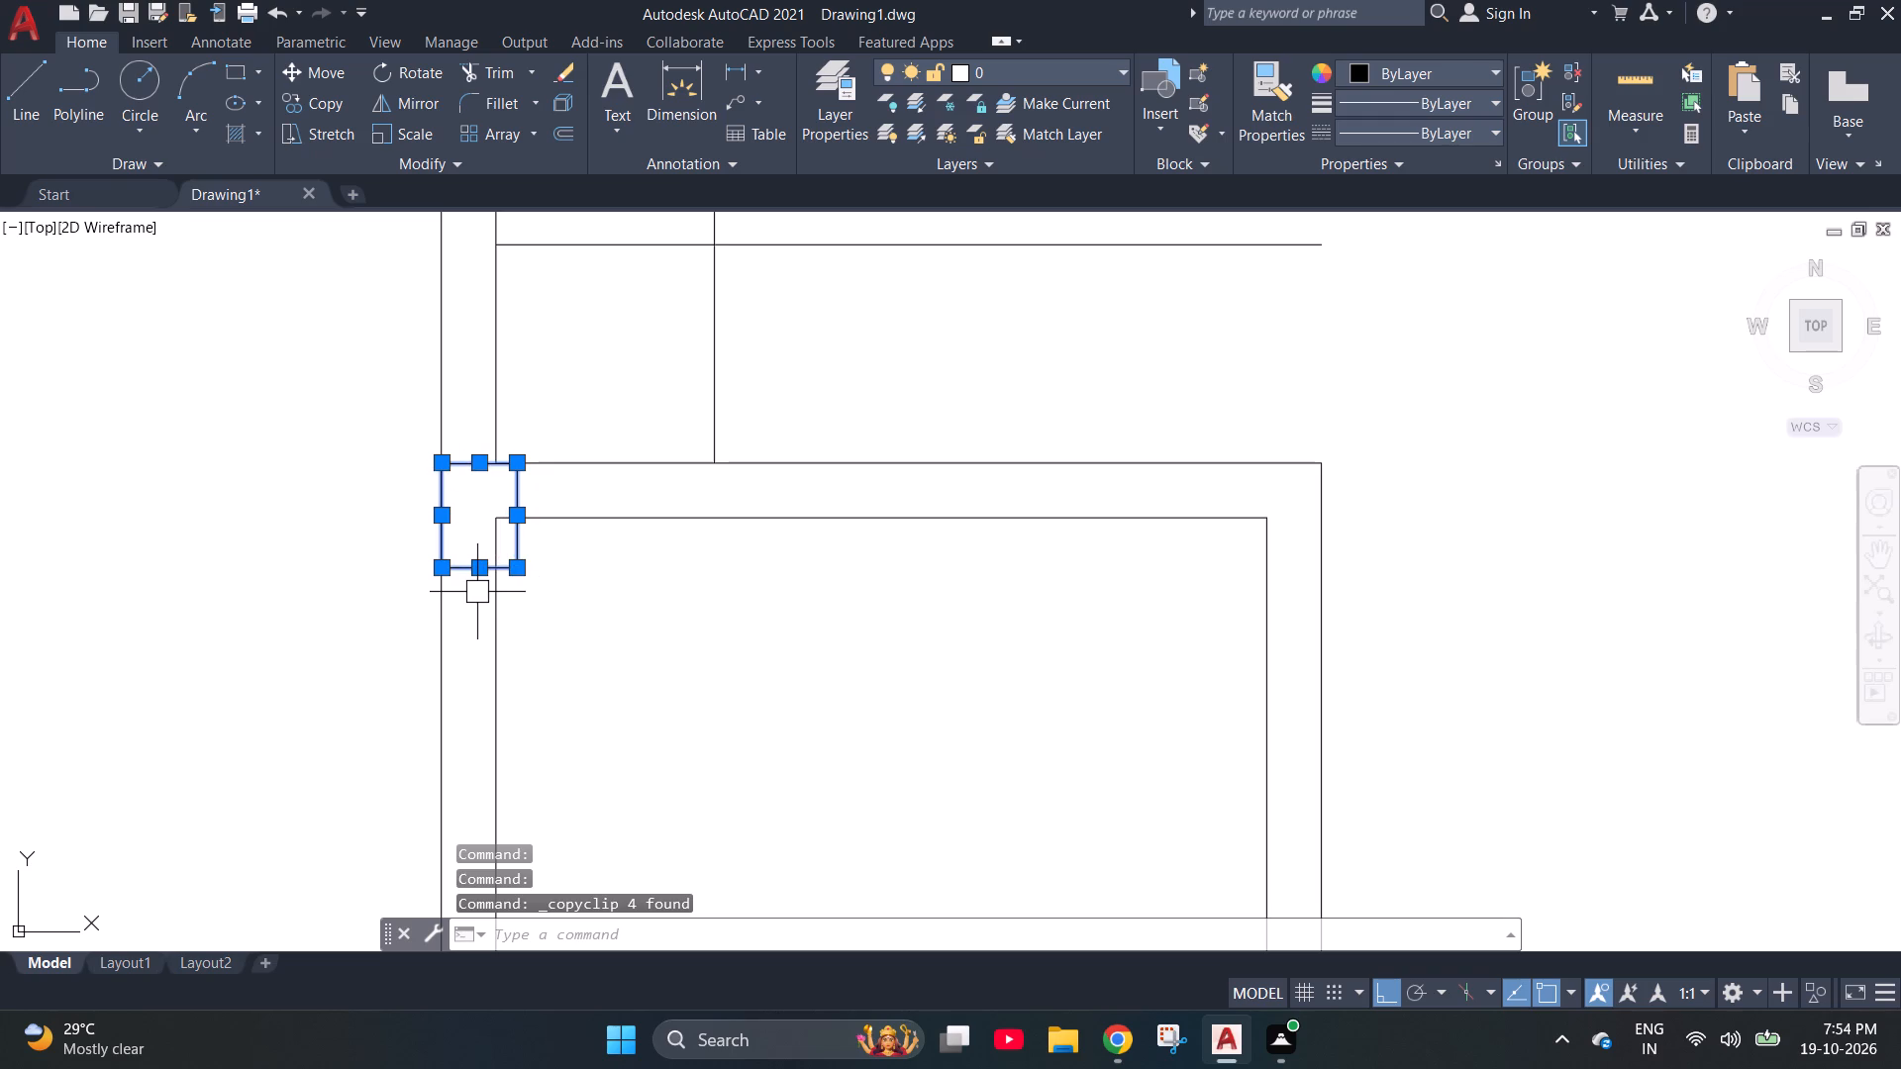
pyautogui.write('co')
pyautogui.press('Return')
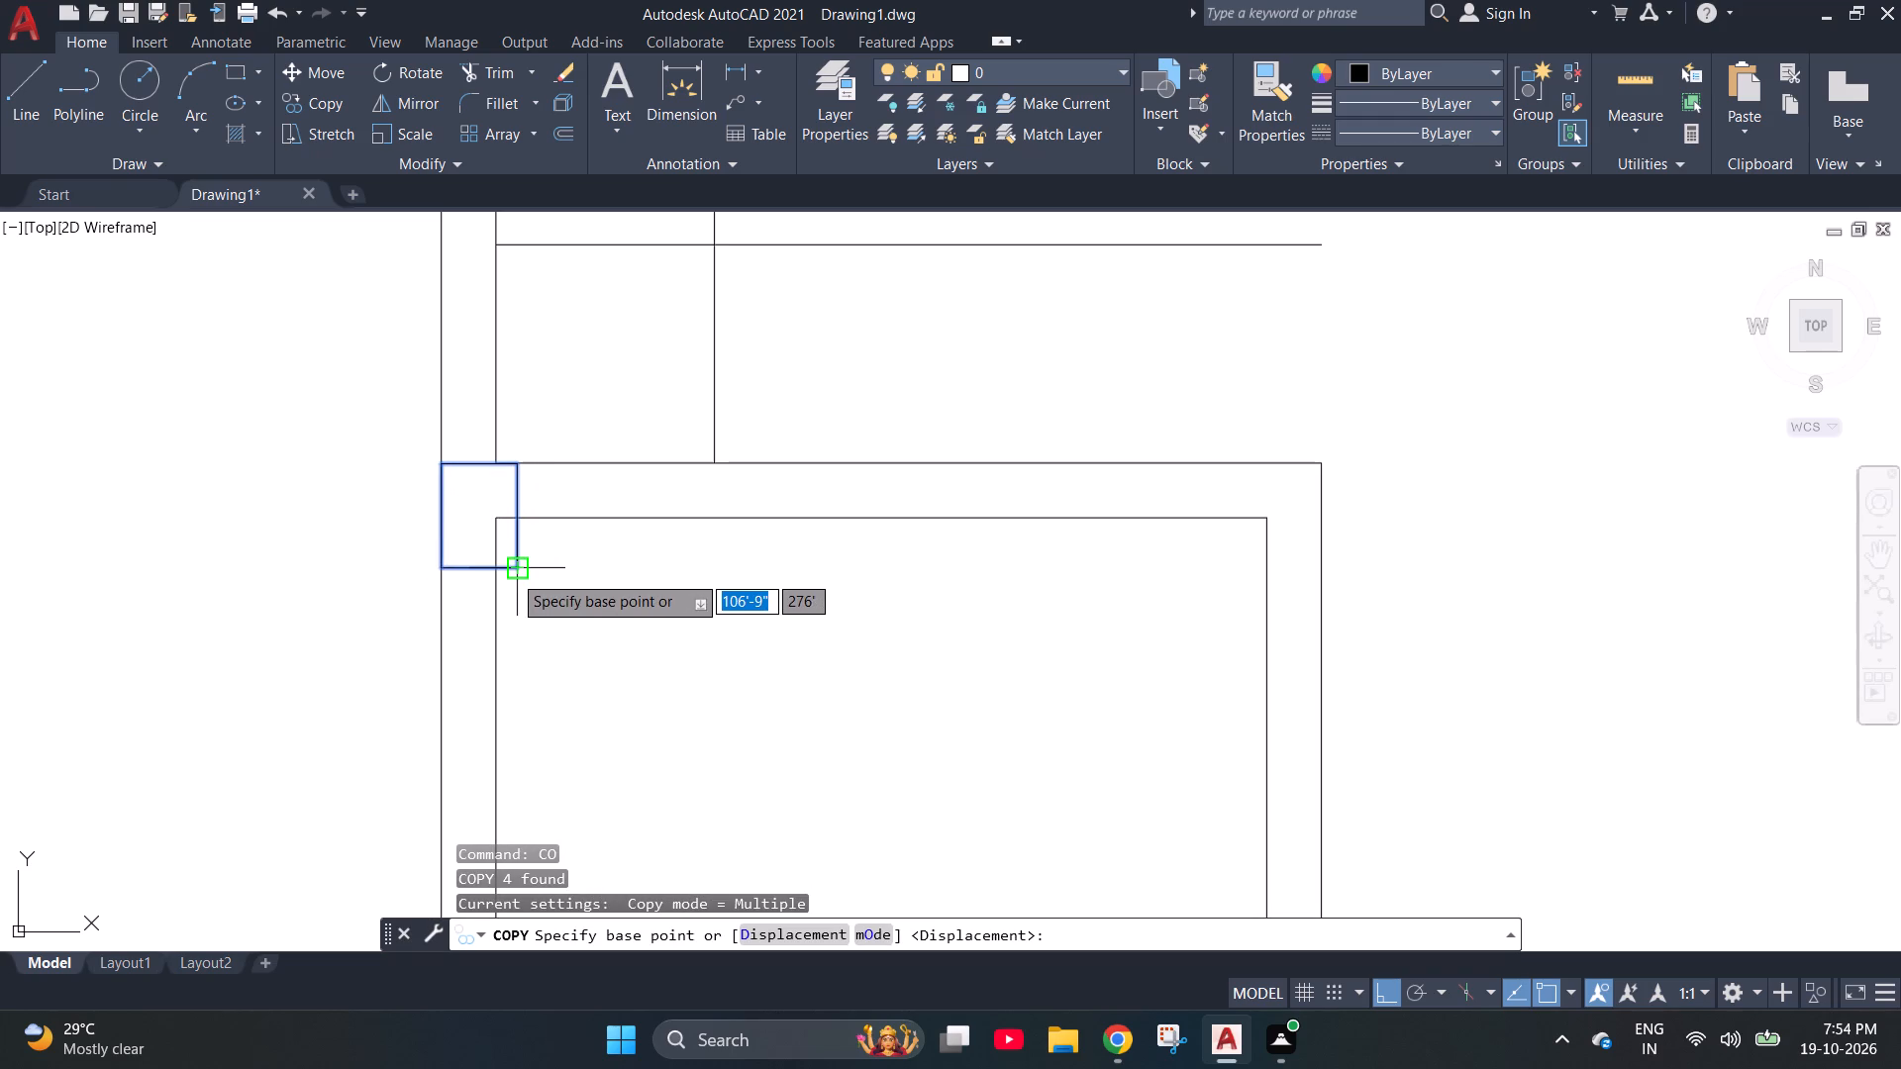
pyautogui.click(436, 569)
pyautogui.scroll(-2, 84, 456)
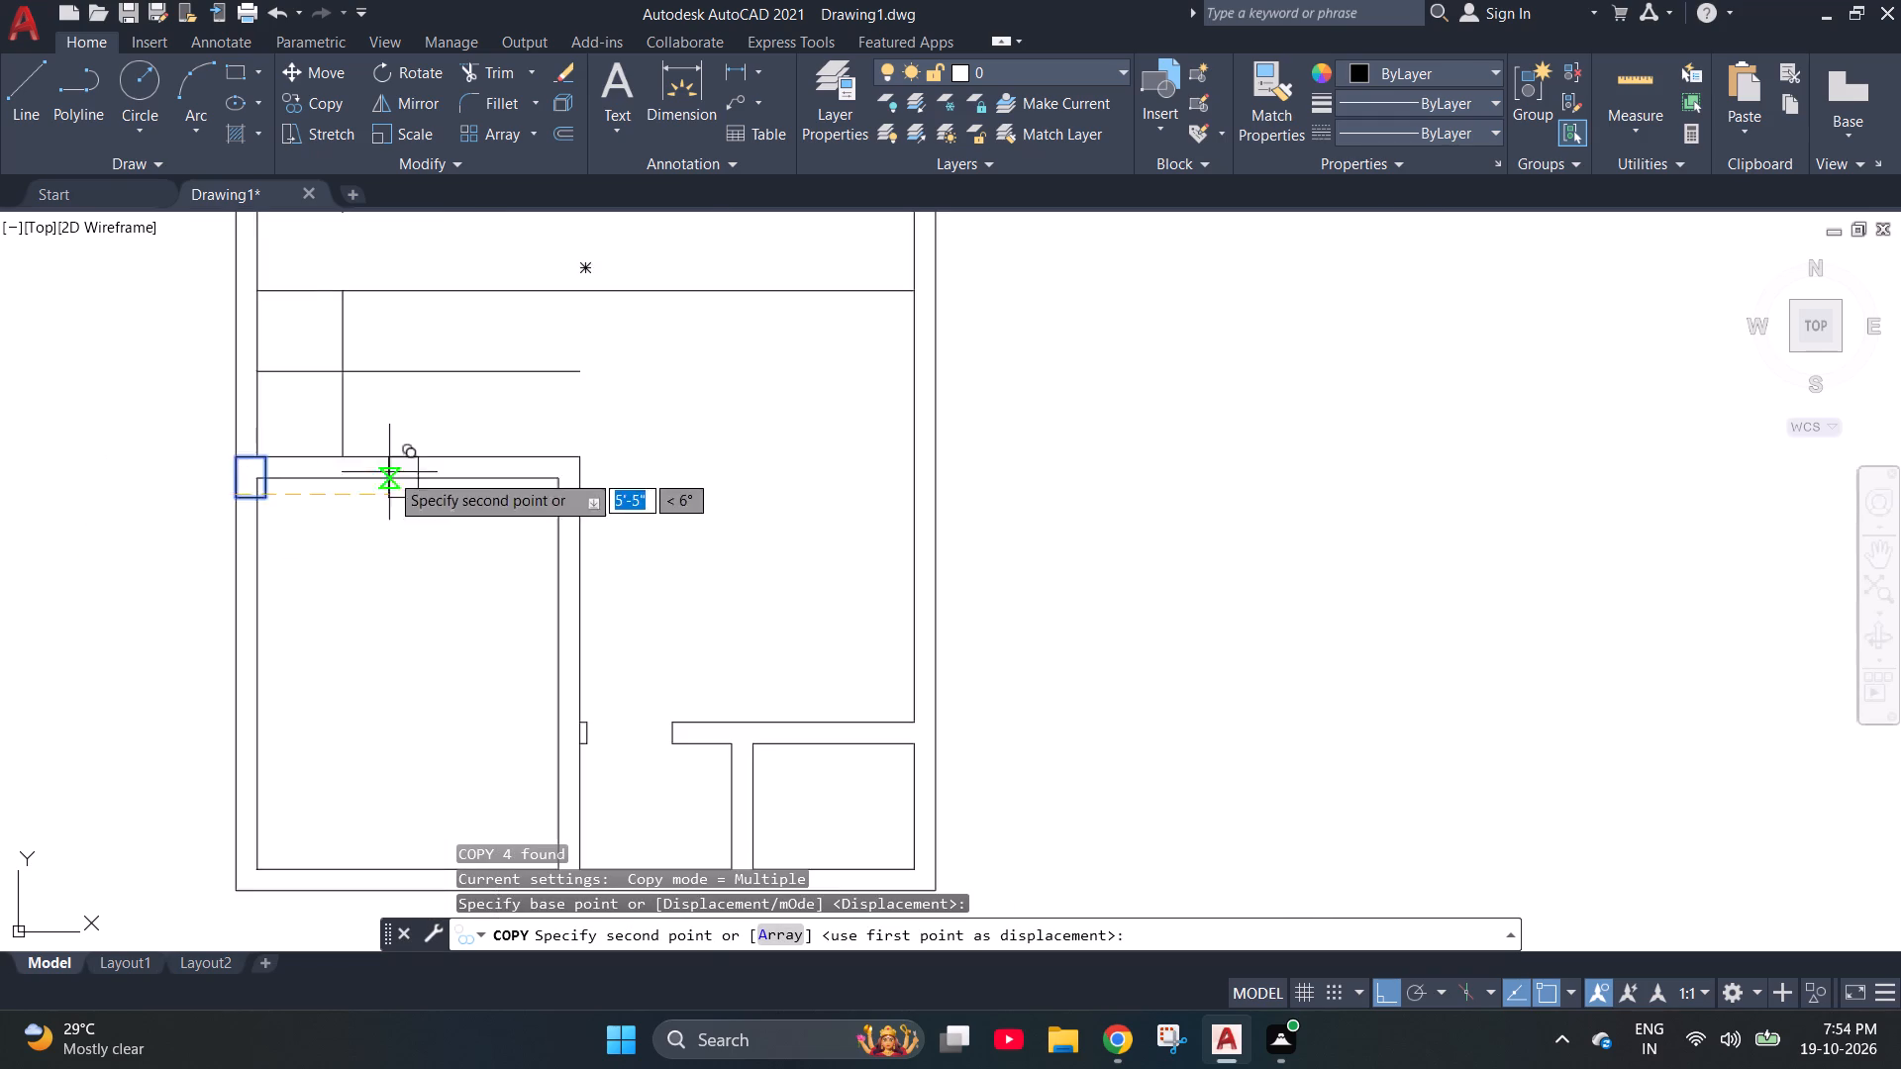
pyautogui.scroll(-1, 389, 472)
pyautogui.scroll(4, 279, 744)
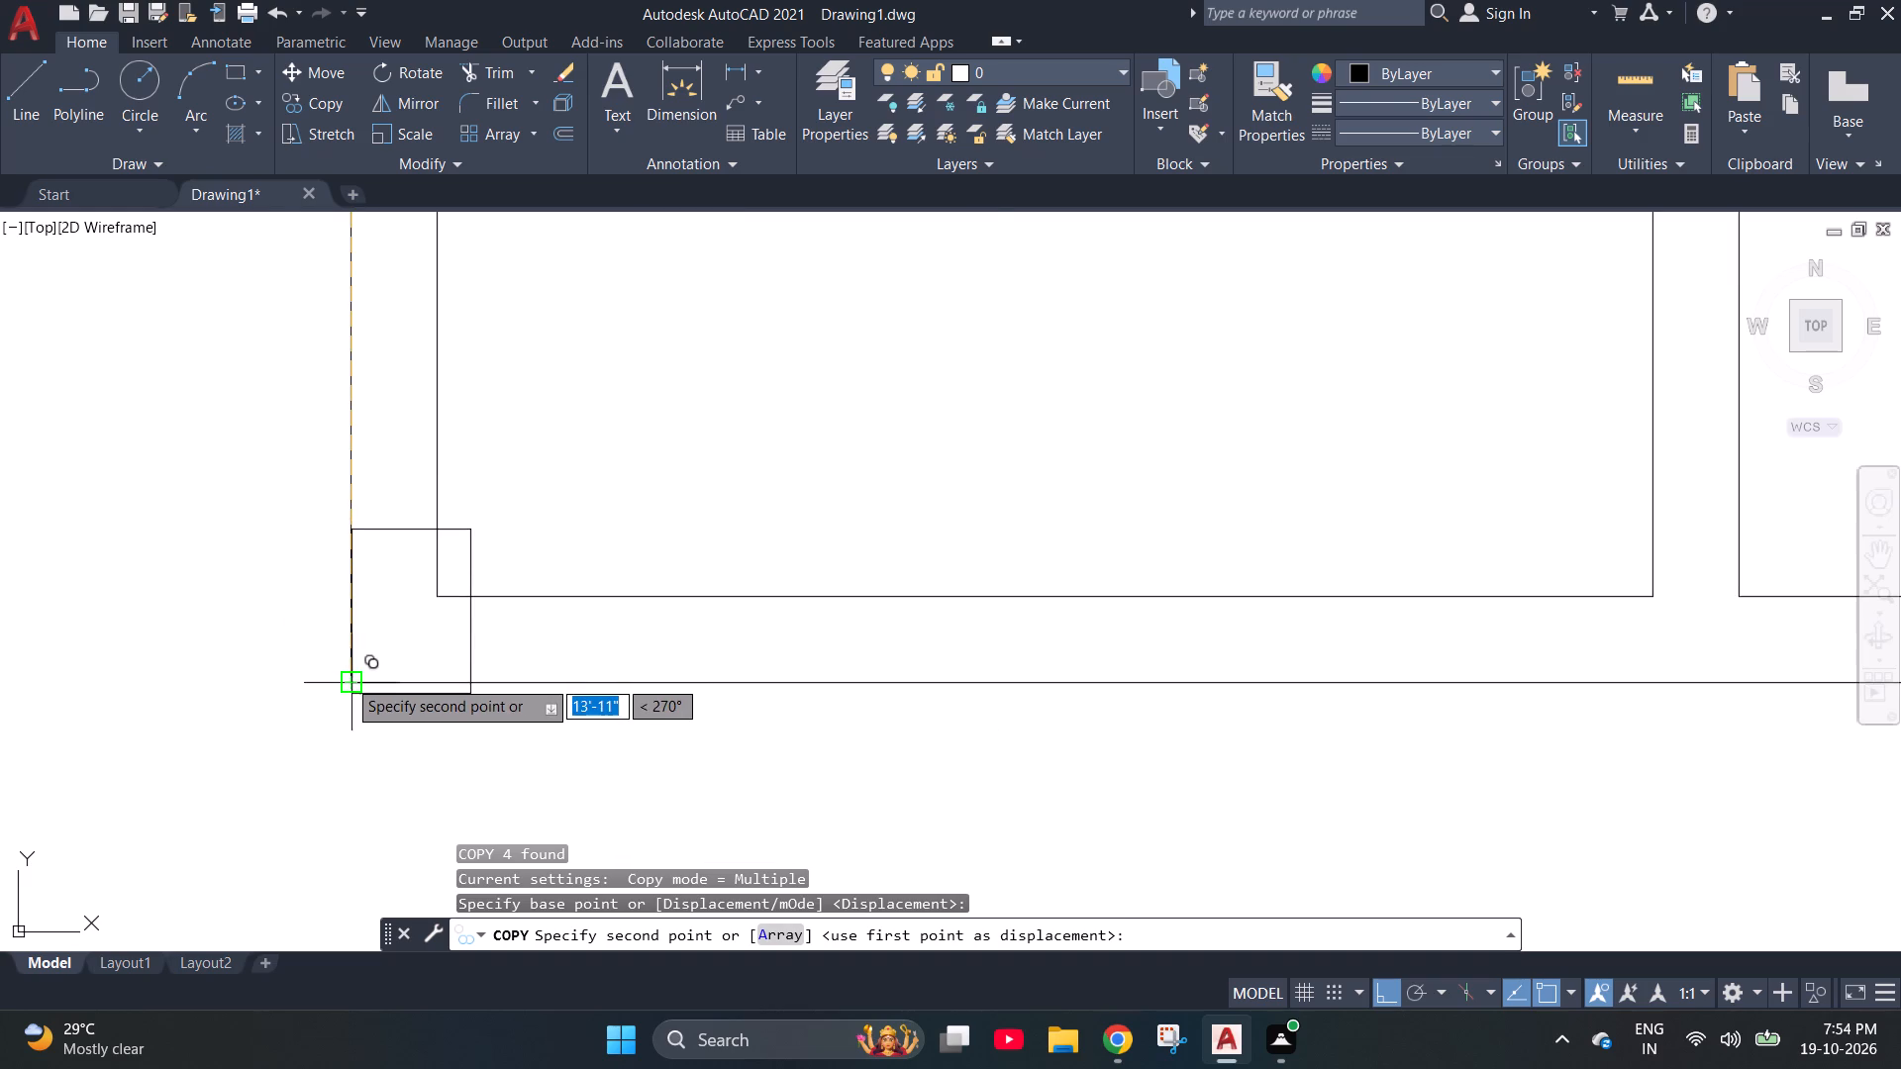
pyautogui.click(347, 678)
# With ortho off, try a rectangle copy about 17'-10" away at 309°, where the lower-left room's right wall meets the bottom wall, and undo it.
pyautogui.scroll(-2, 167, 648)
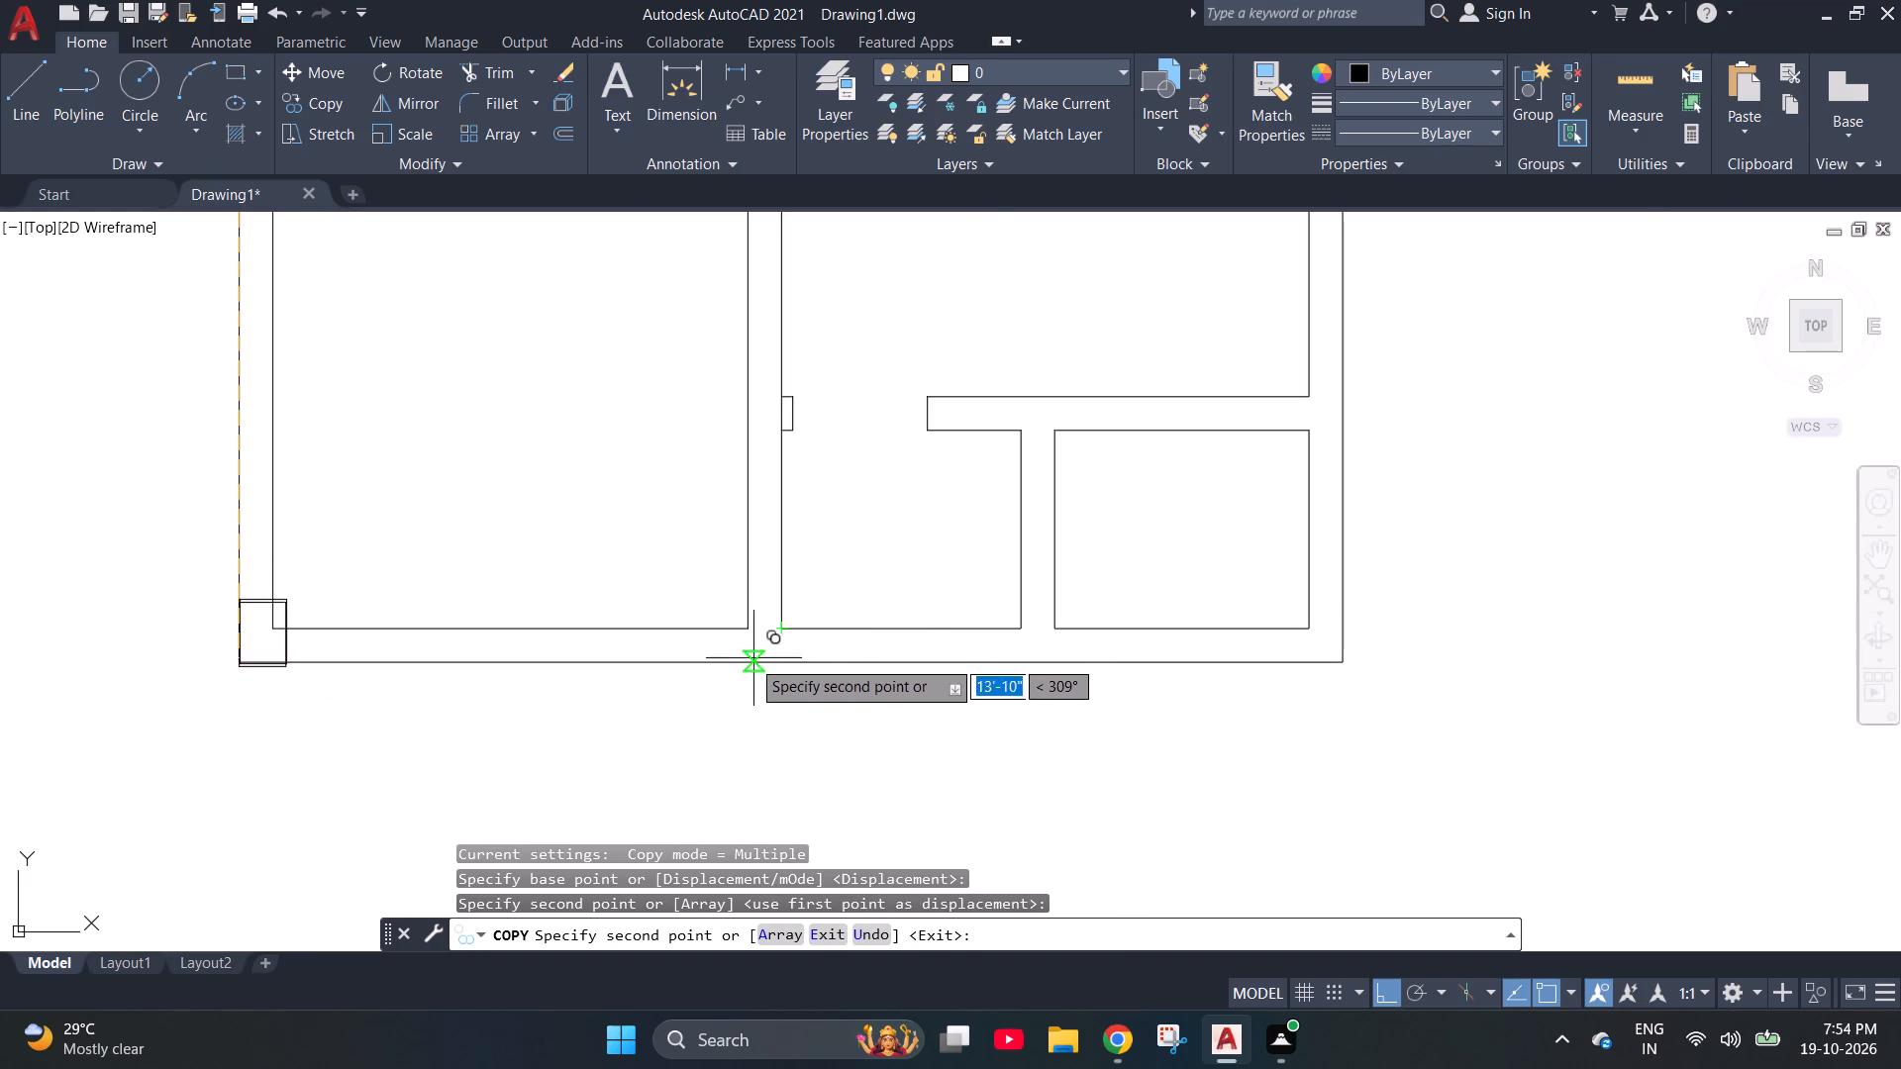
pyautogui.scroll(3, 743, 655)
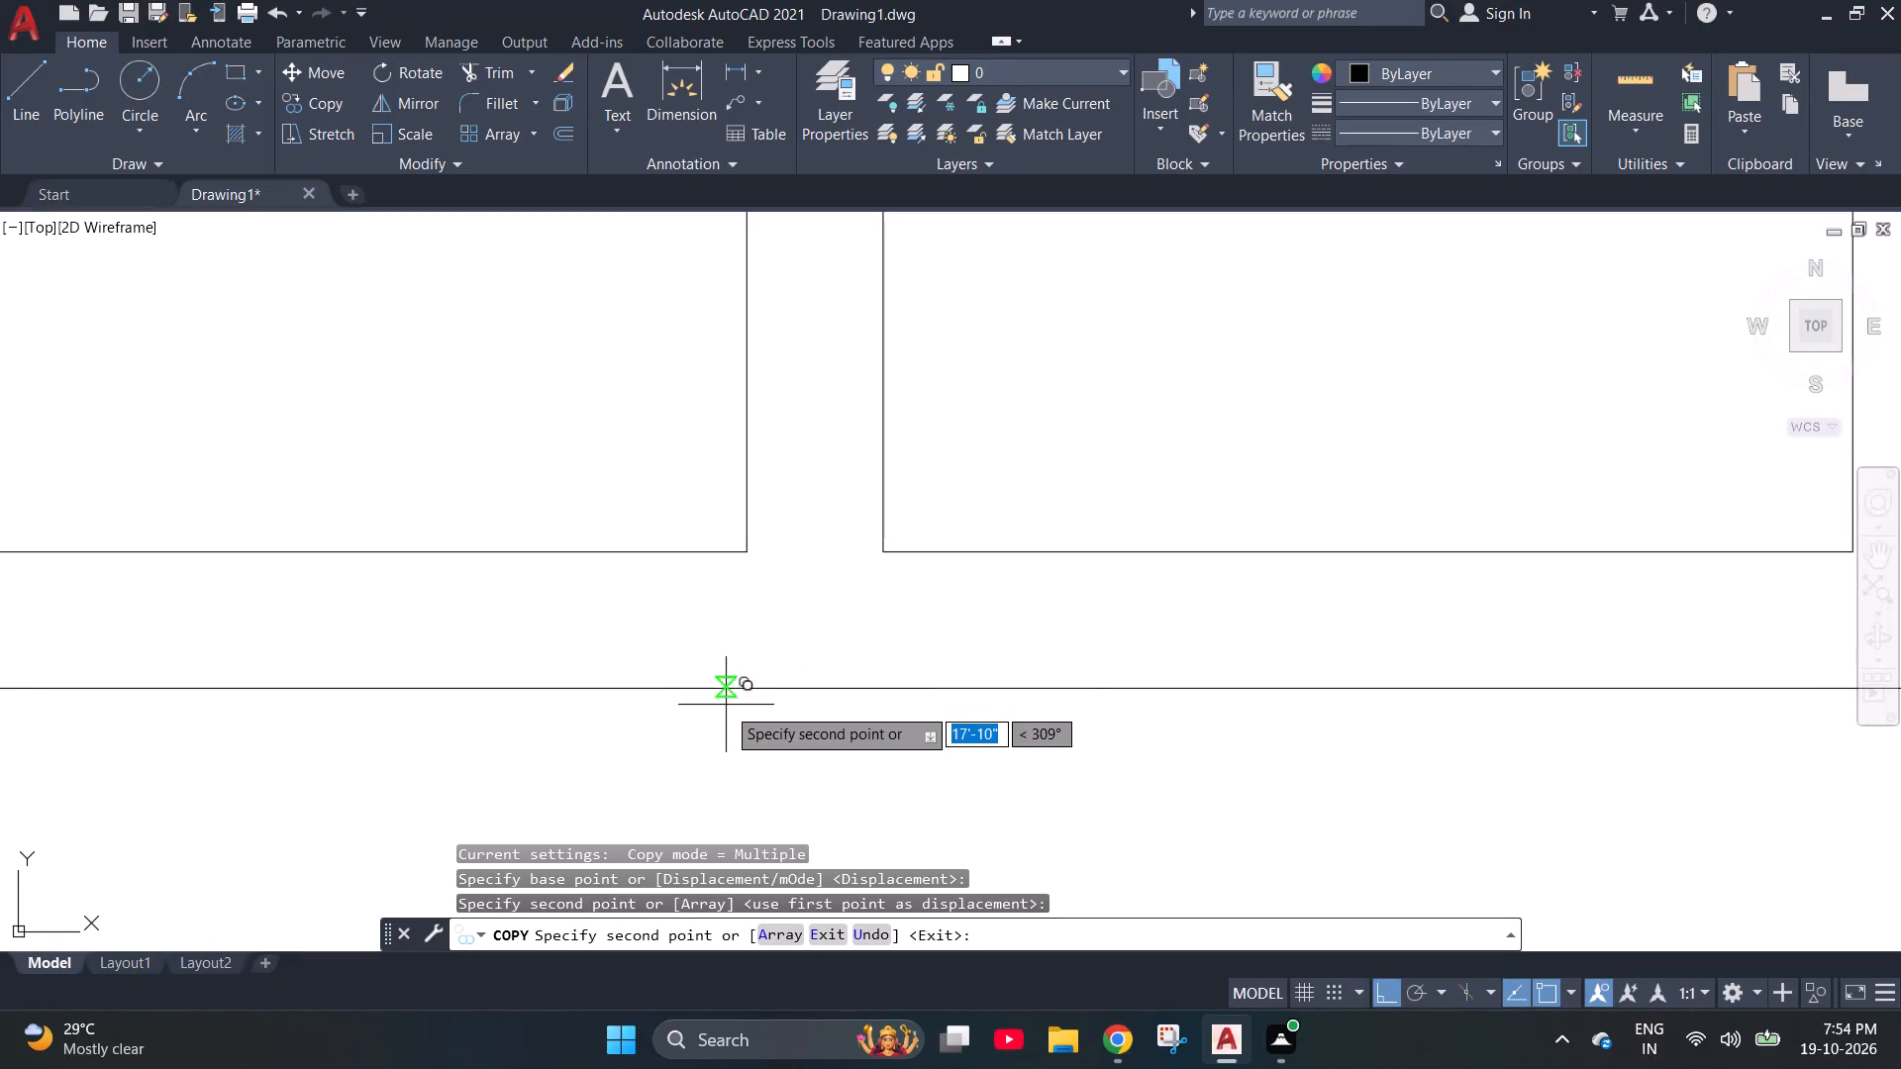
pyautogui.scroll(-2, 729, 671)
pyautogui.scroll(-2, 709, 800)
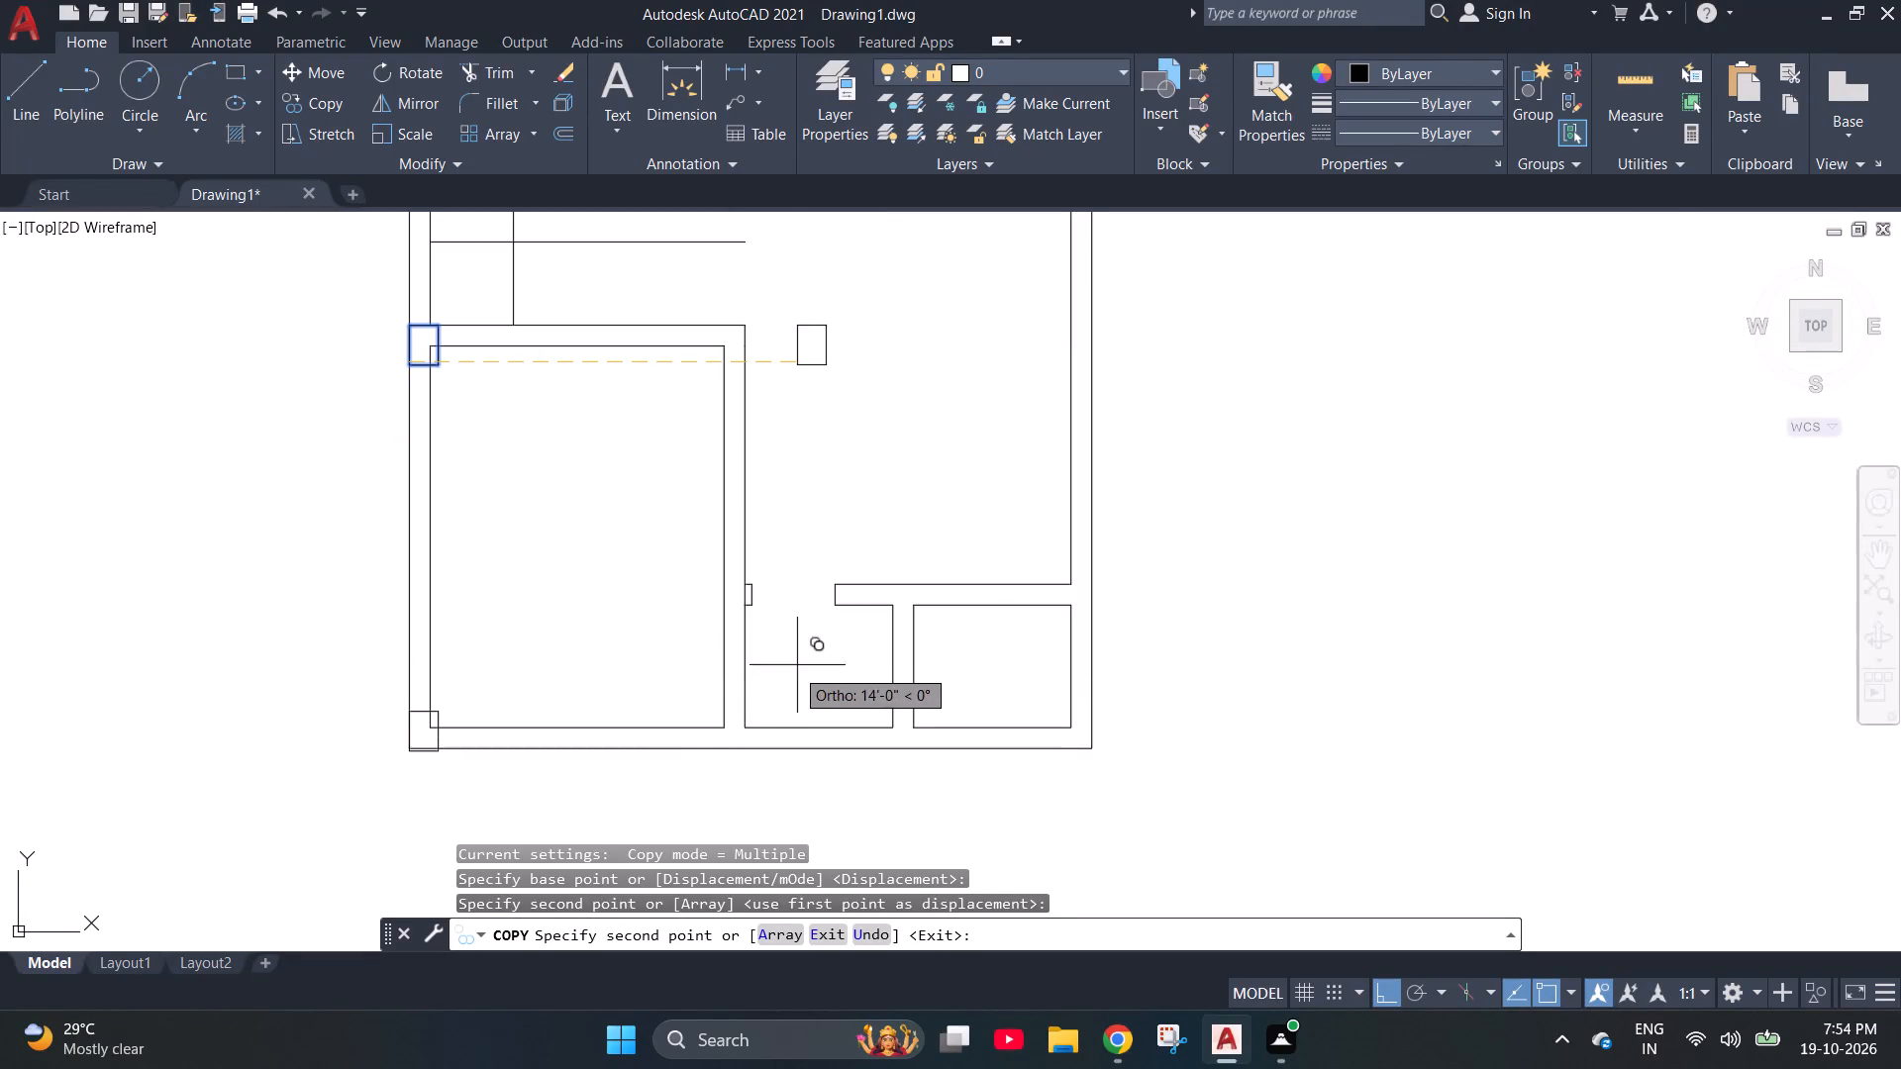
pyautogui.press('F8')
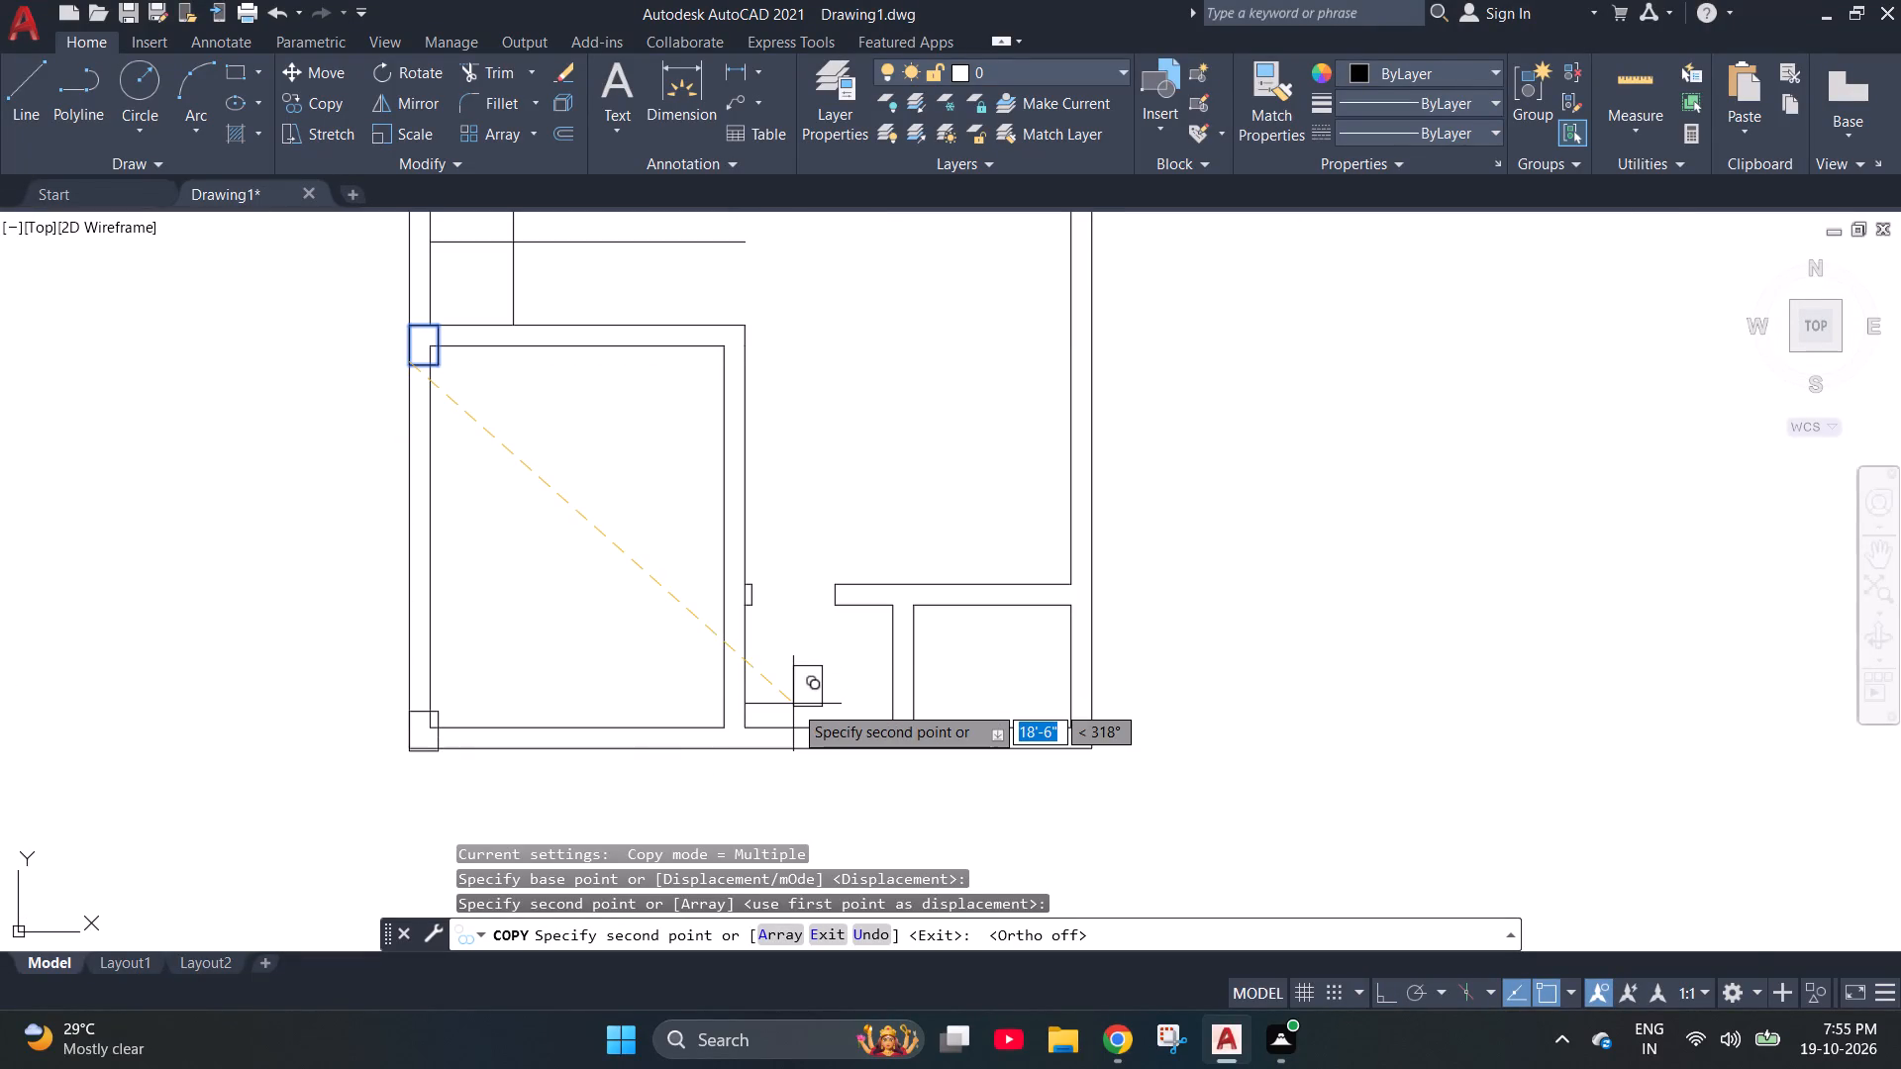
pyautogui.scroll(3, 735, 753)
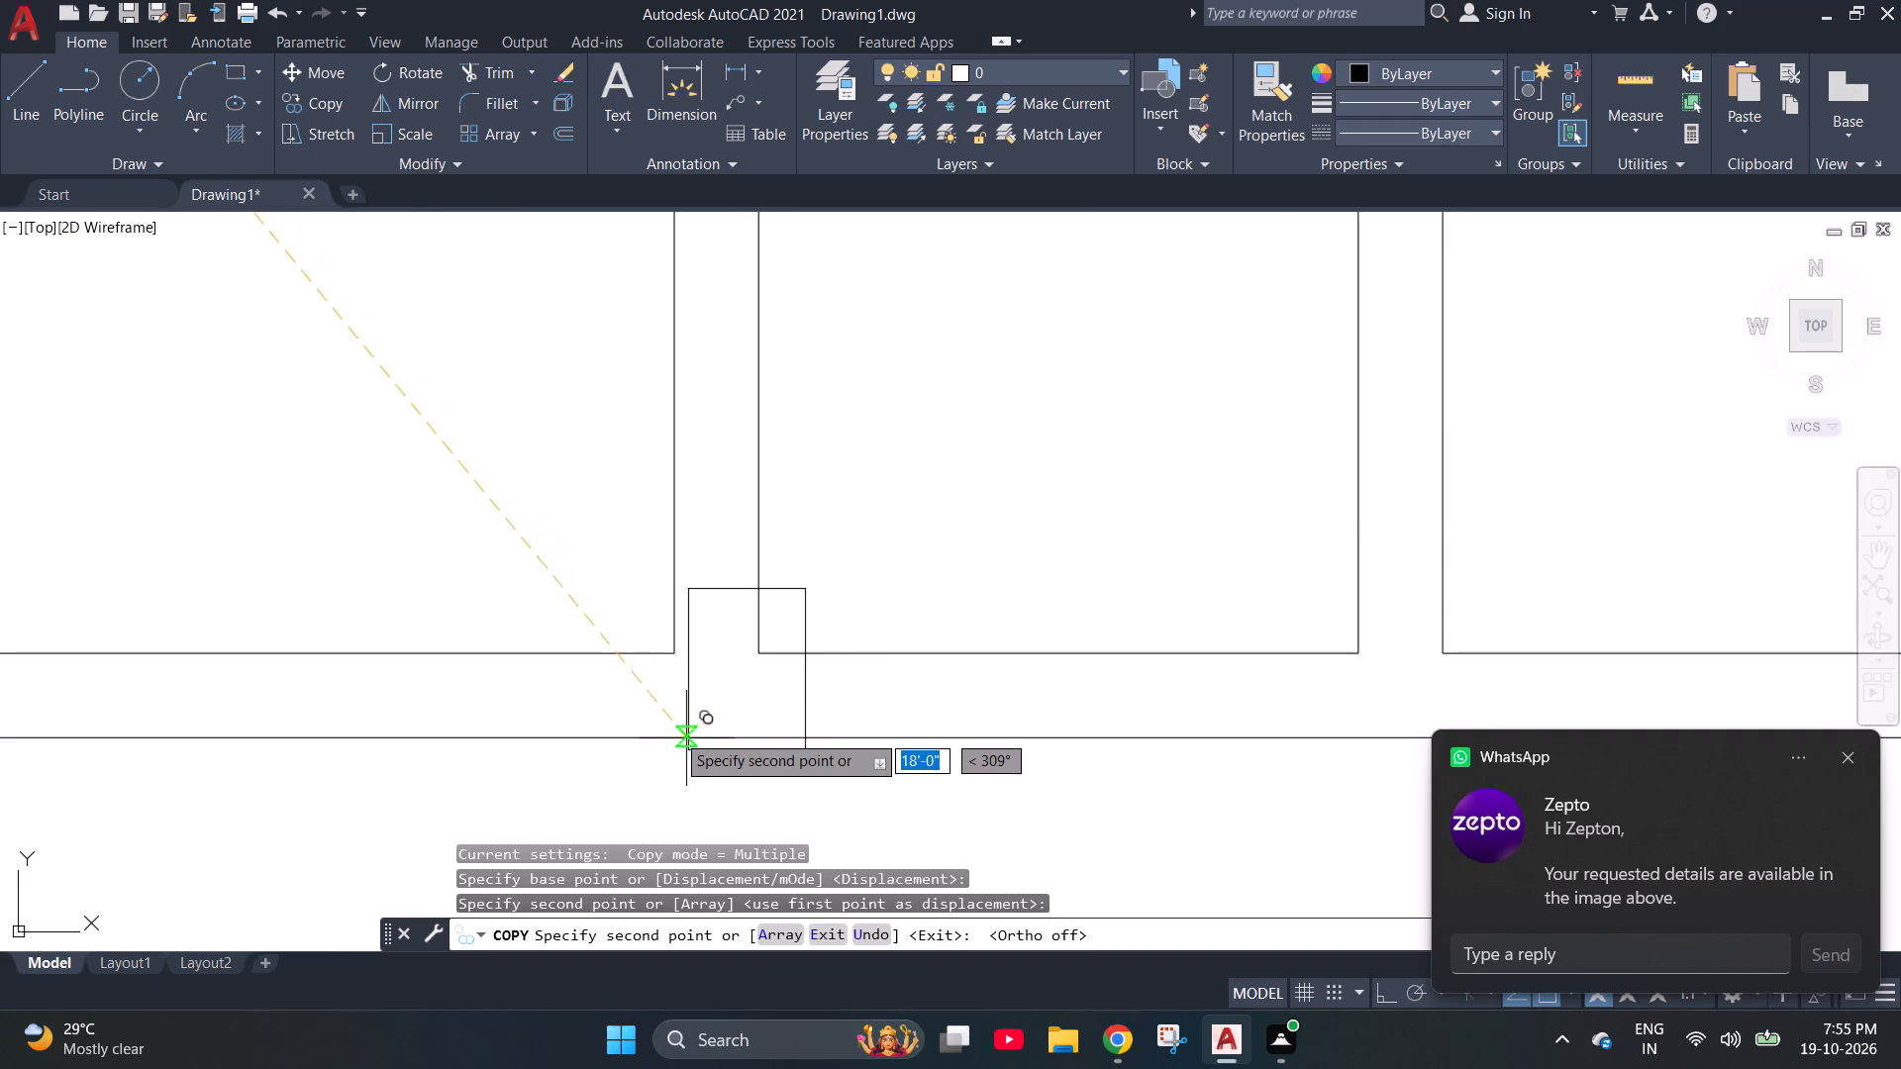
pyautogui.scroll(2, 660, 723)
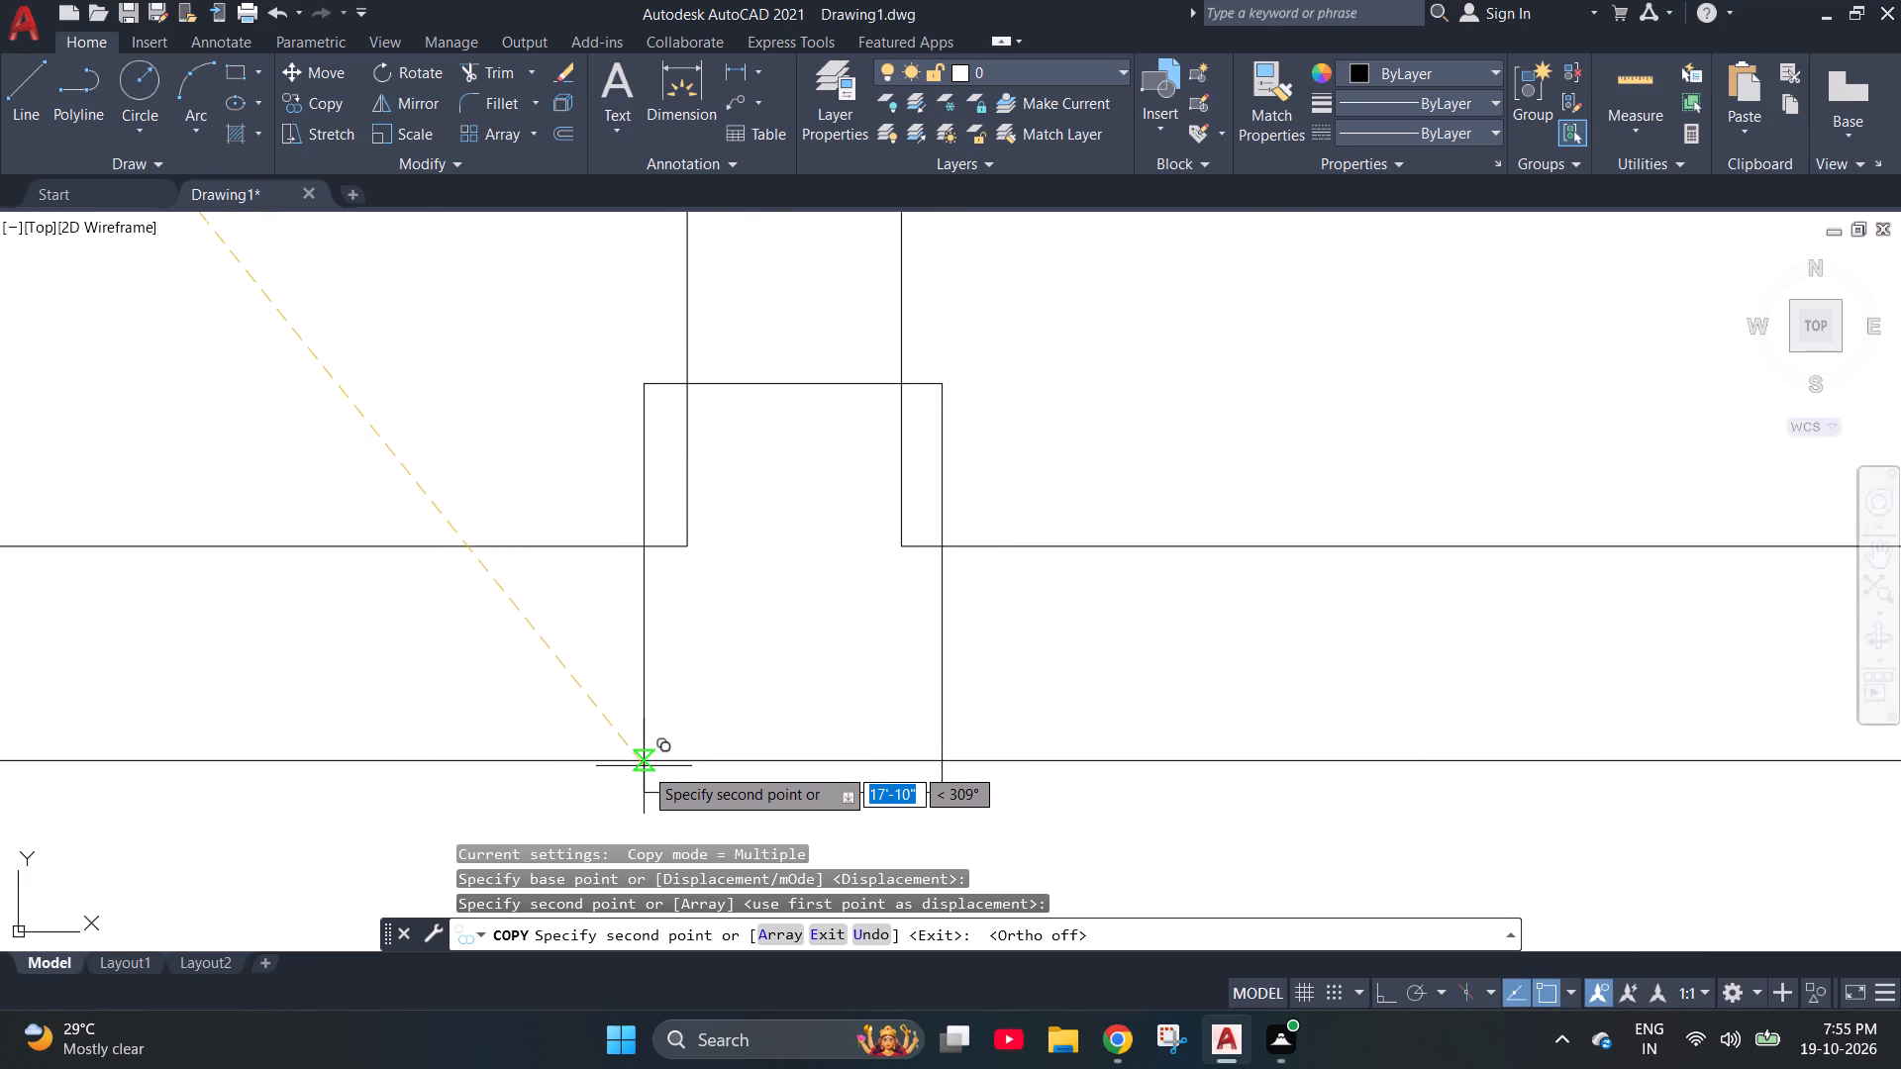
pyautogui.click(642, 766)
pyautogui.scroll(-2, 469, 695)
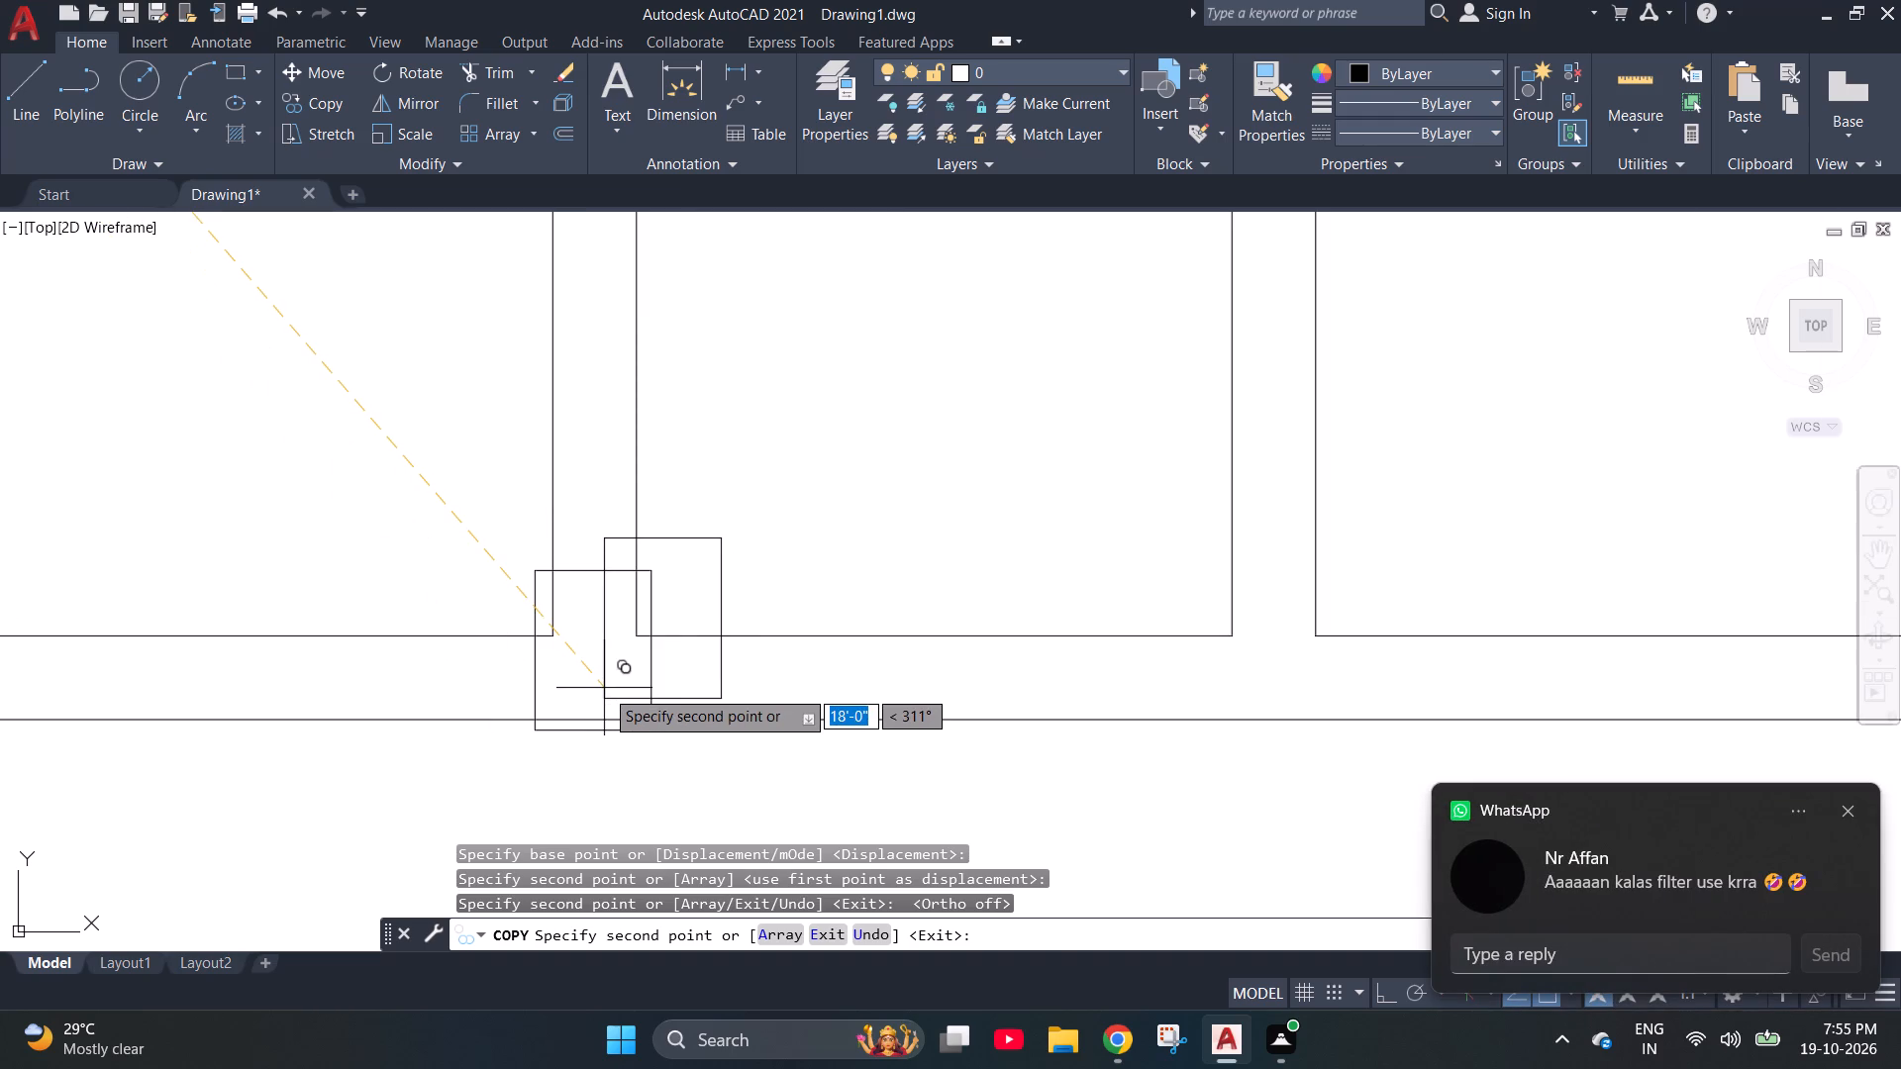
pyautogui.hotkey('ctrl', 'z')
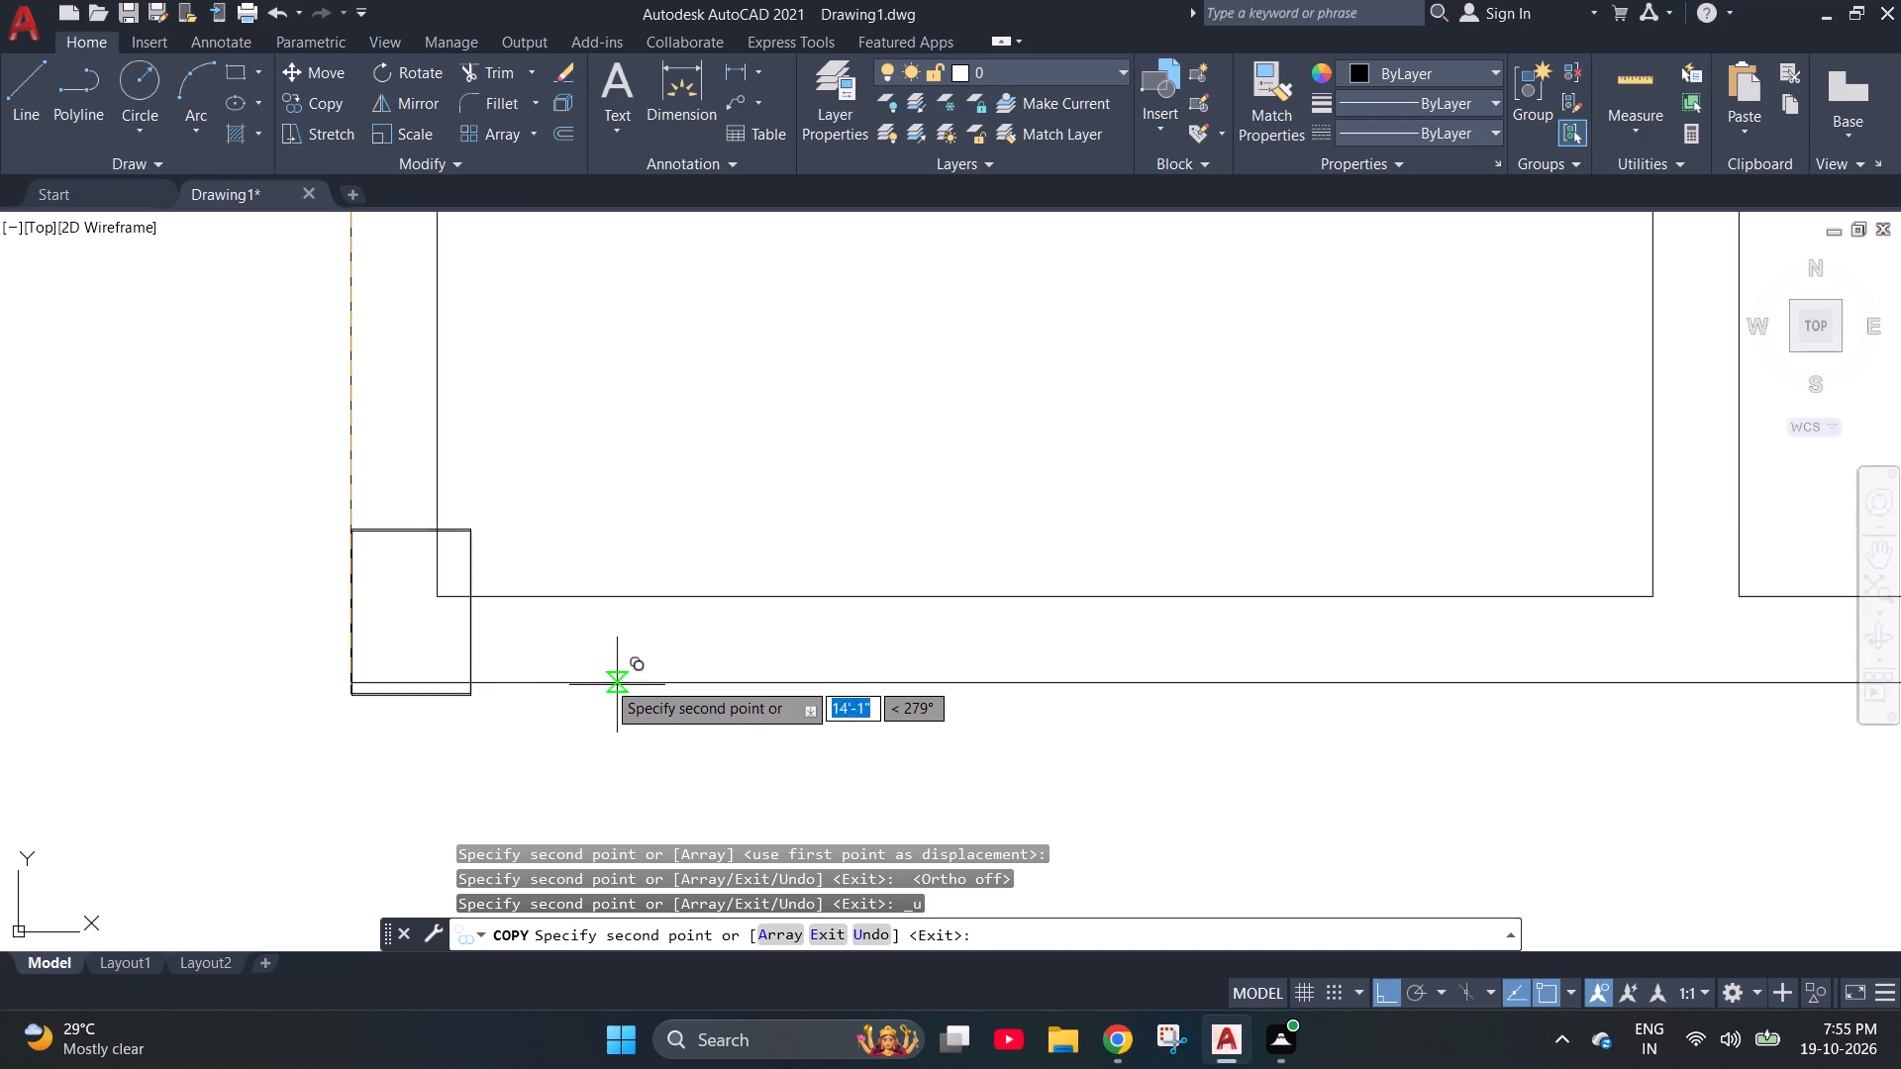
# With ortho off, place a rectangle copy about 17'-9" away at 309°, where the lower-left room's right wall meets the bottom outer wall.
pyautogui.scroll(-1, 277, 623)
pyautogui.scroll(3, 1098, 648)
pyautogui.scroll(-1, 855, 654)
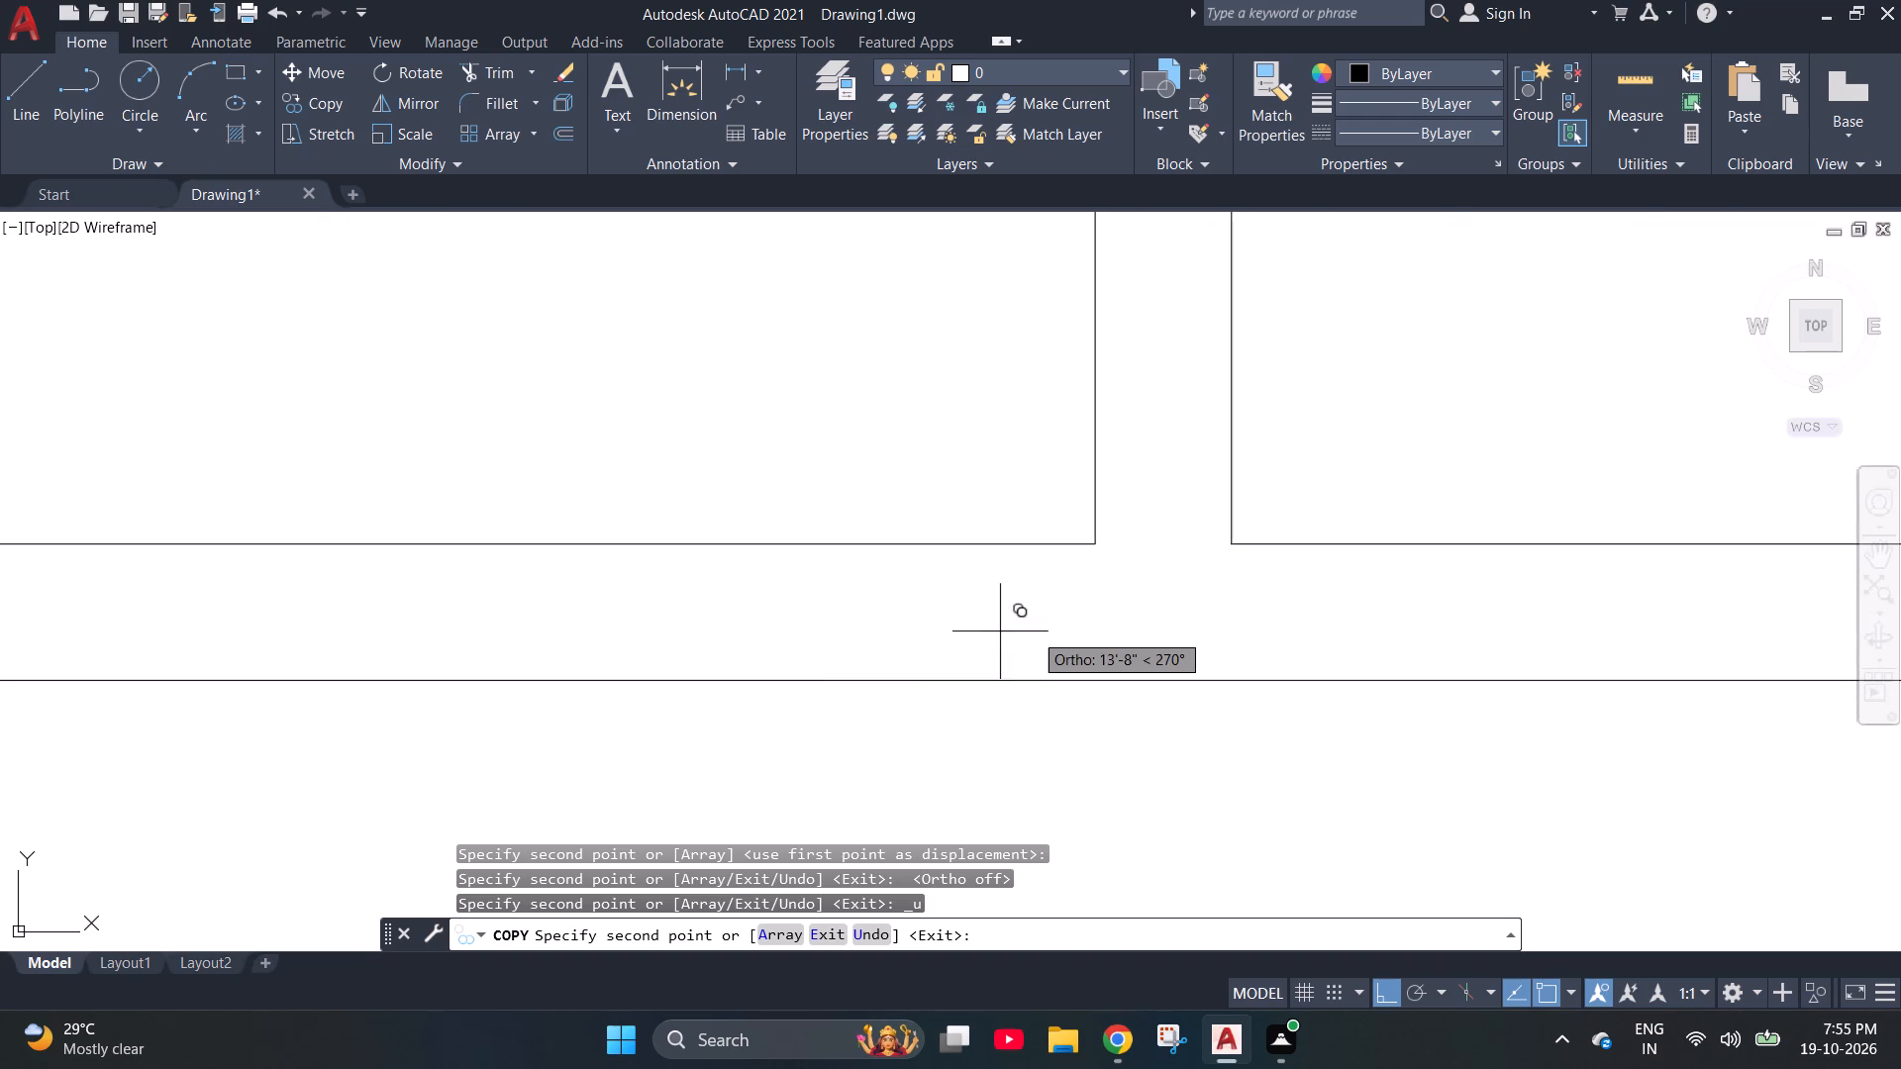
pyautogui.scroll(-4, 998, 666)
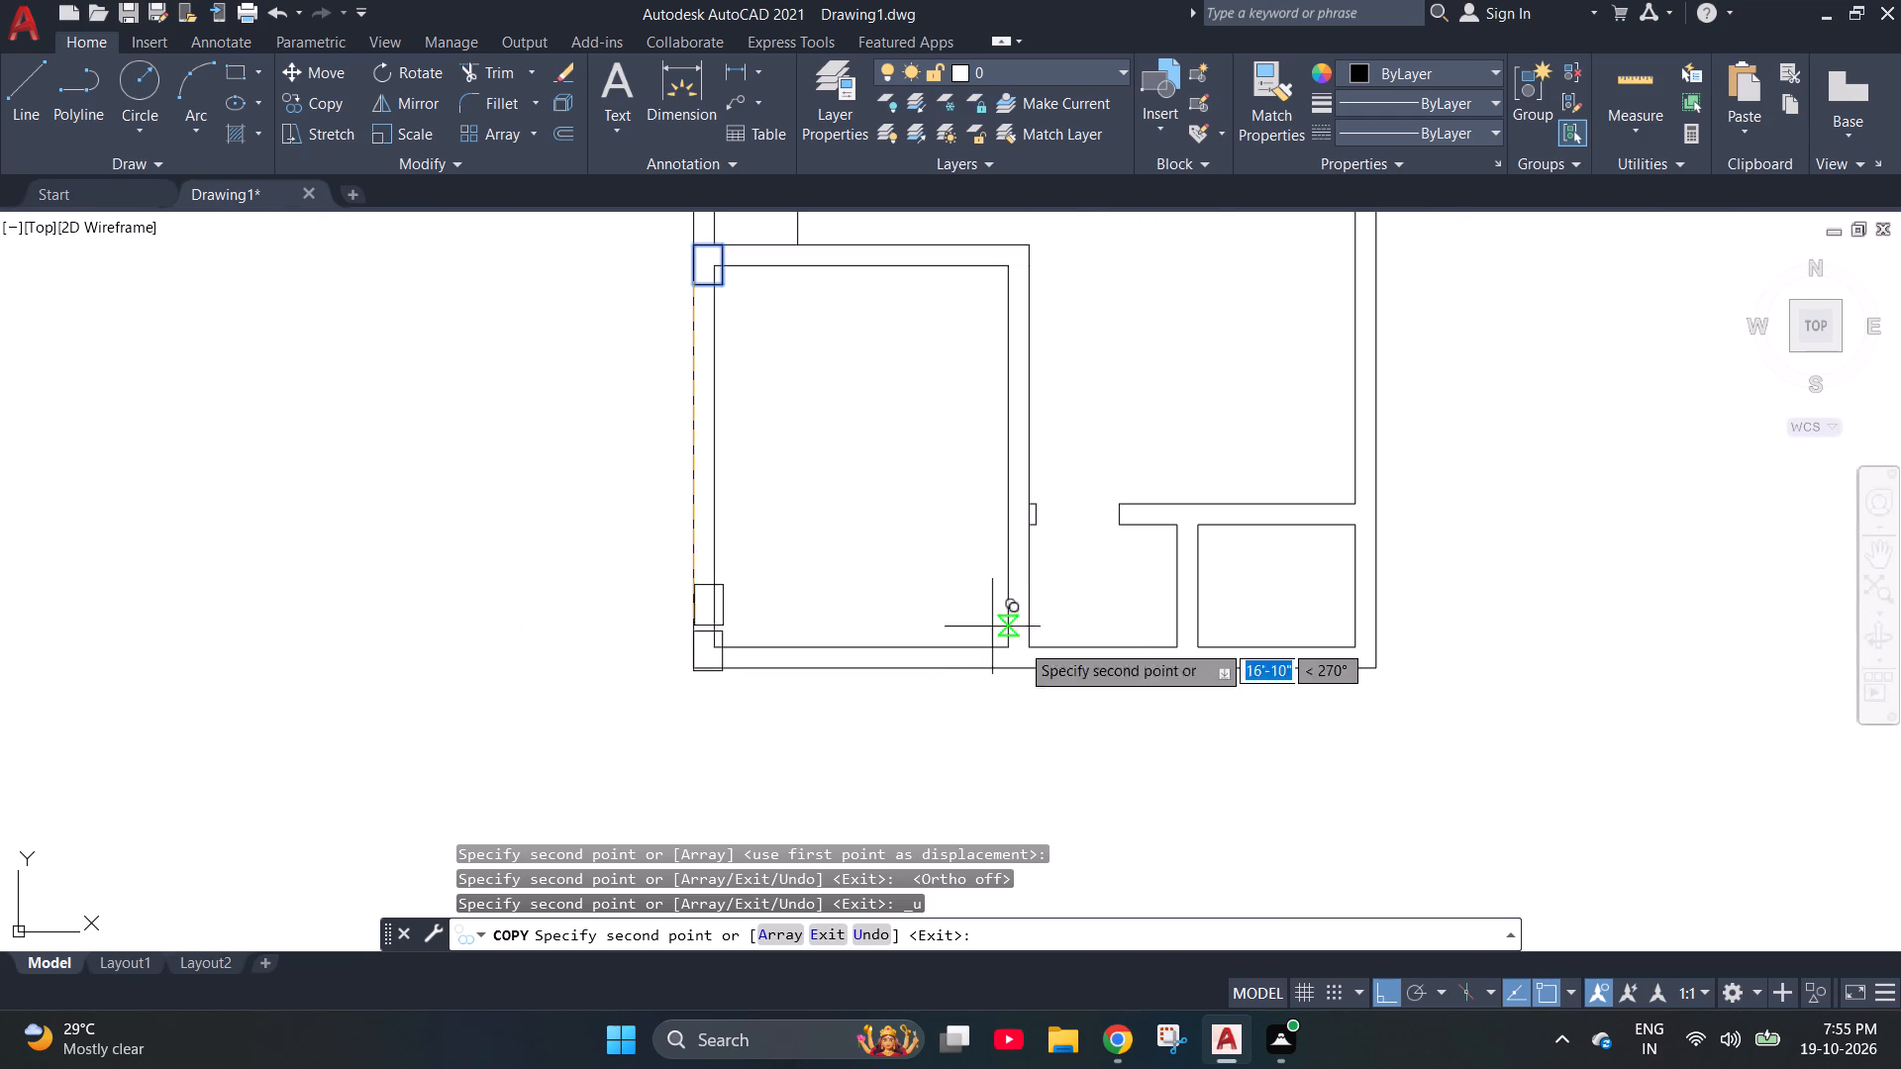
pyautogui.press('F8')
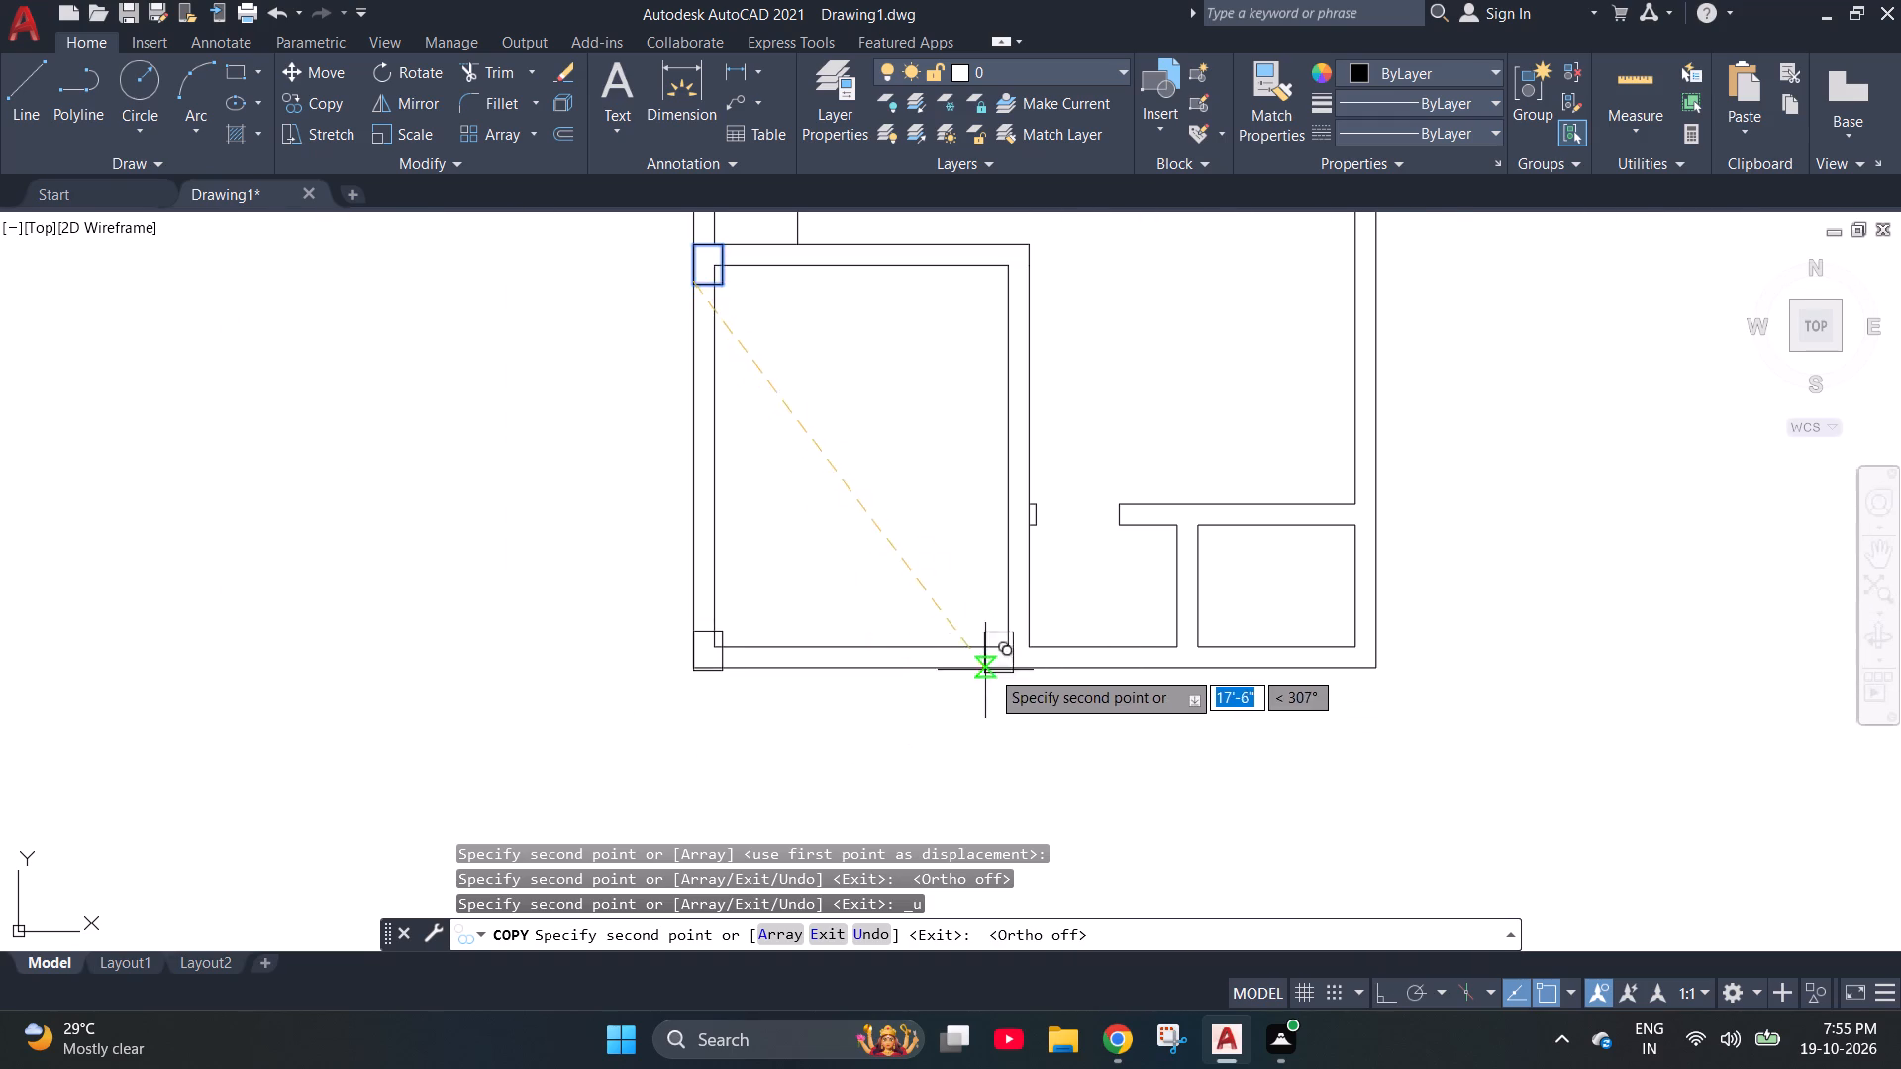
pyautogui.scroll(6, 1017, 665)
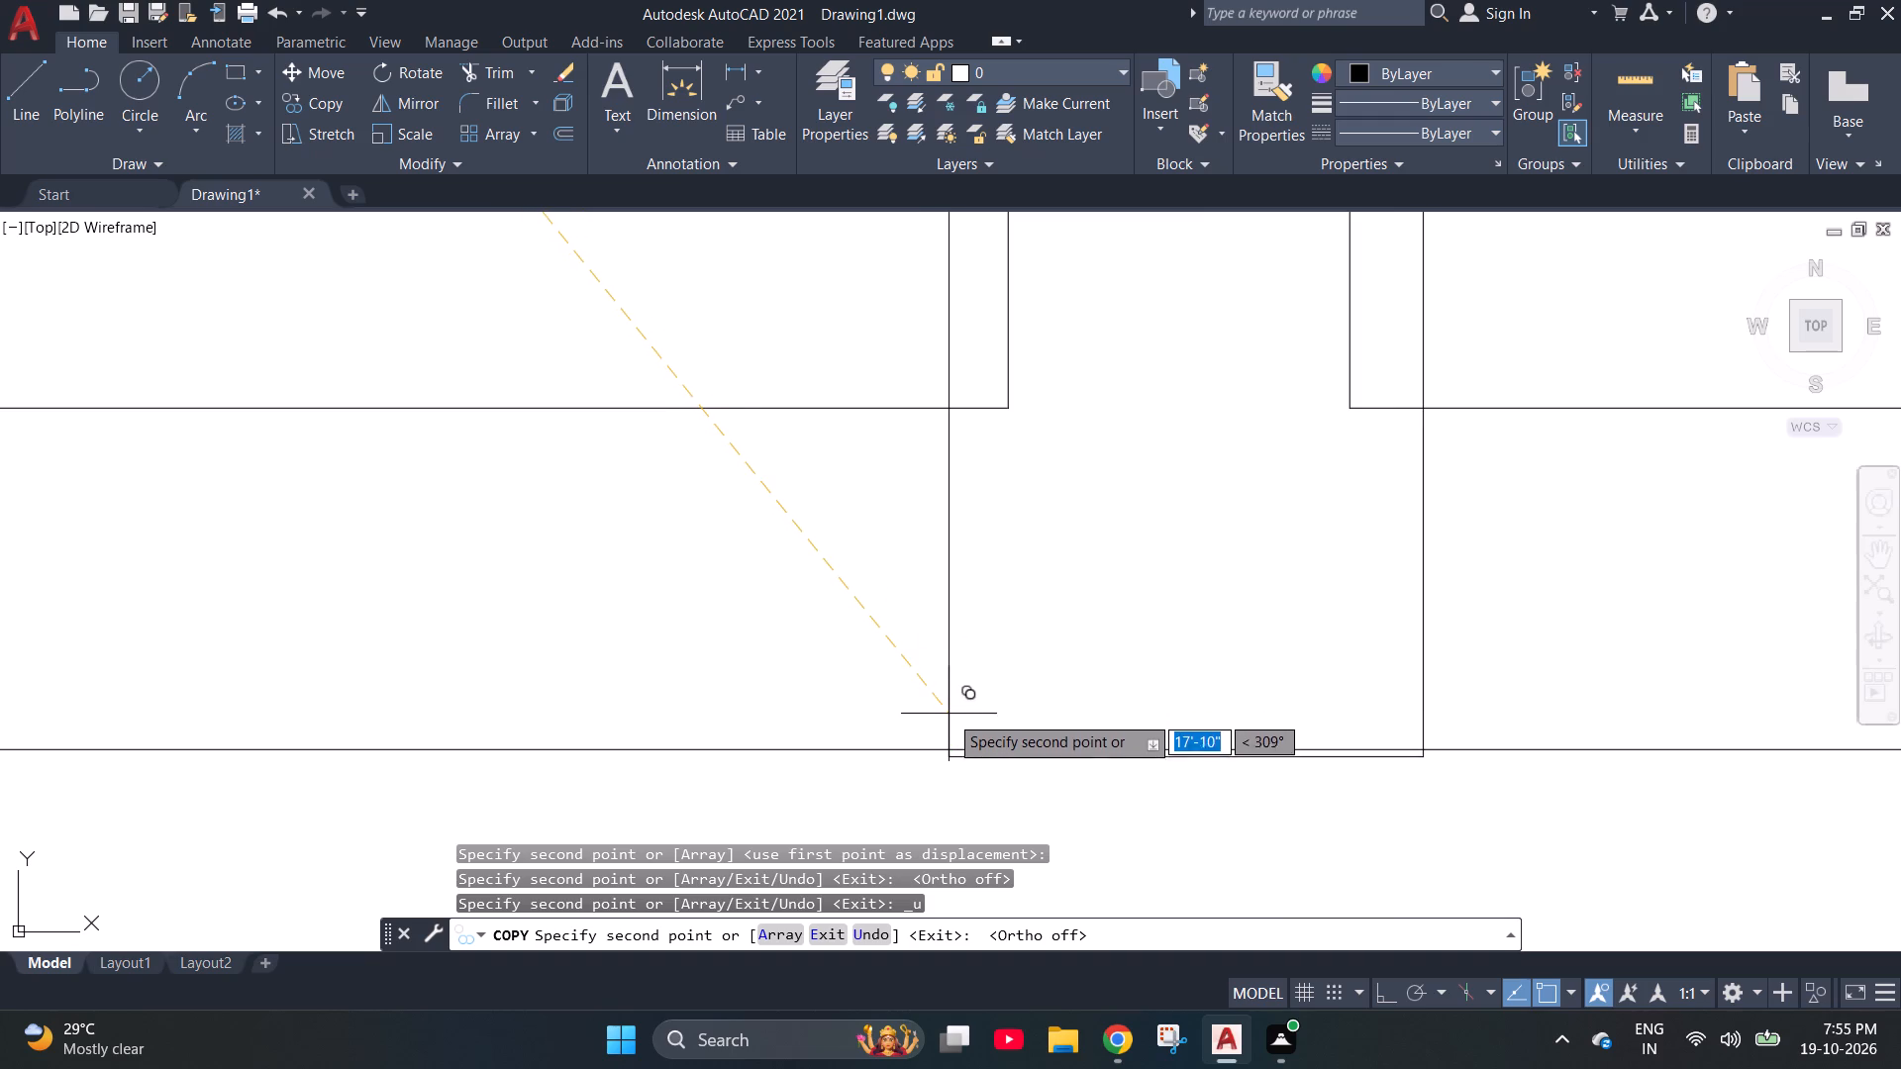
pyautogui.scroll(2, 950, 709)
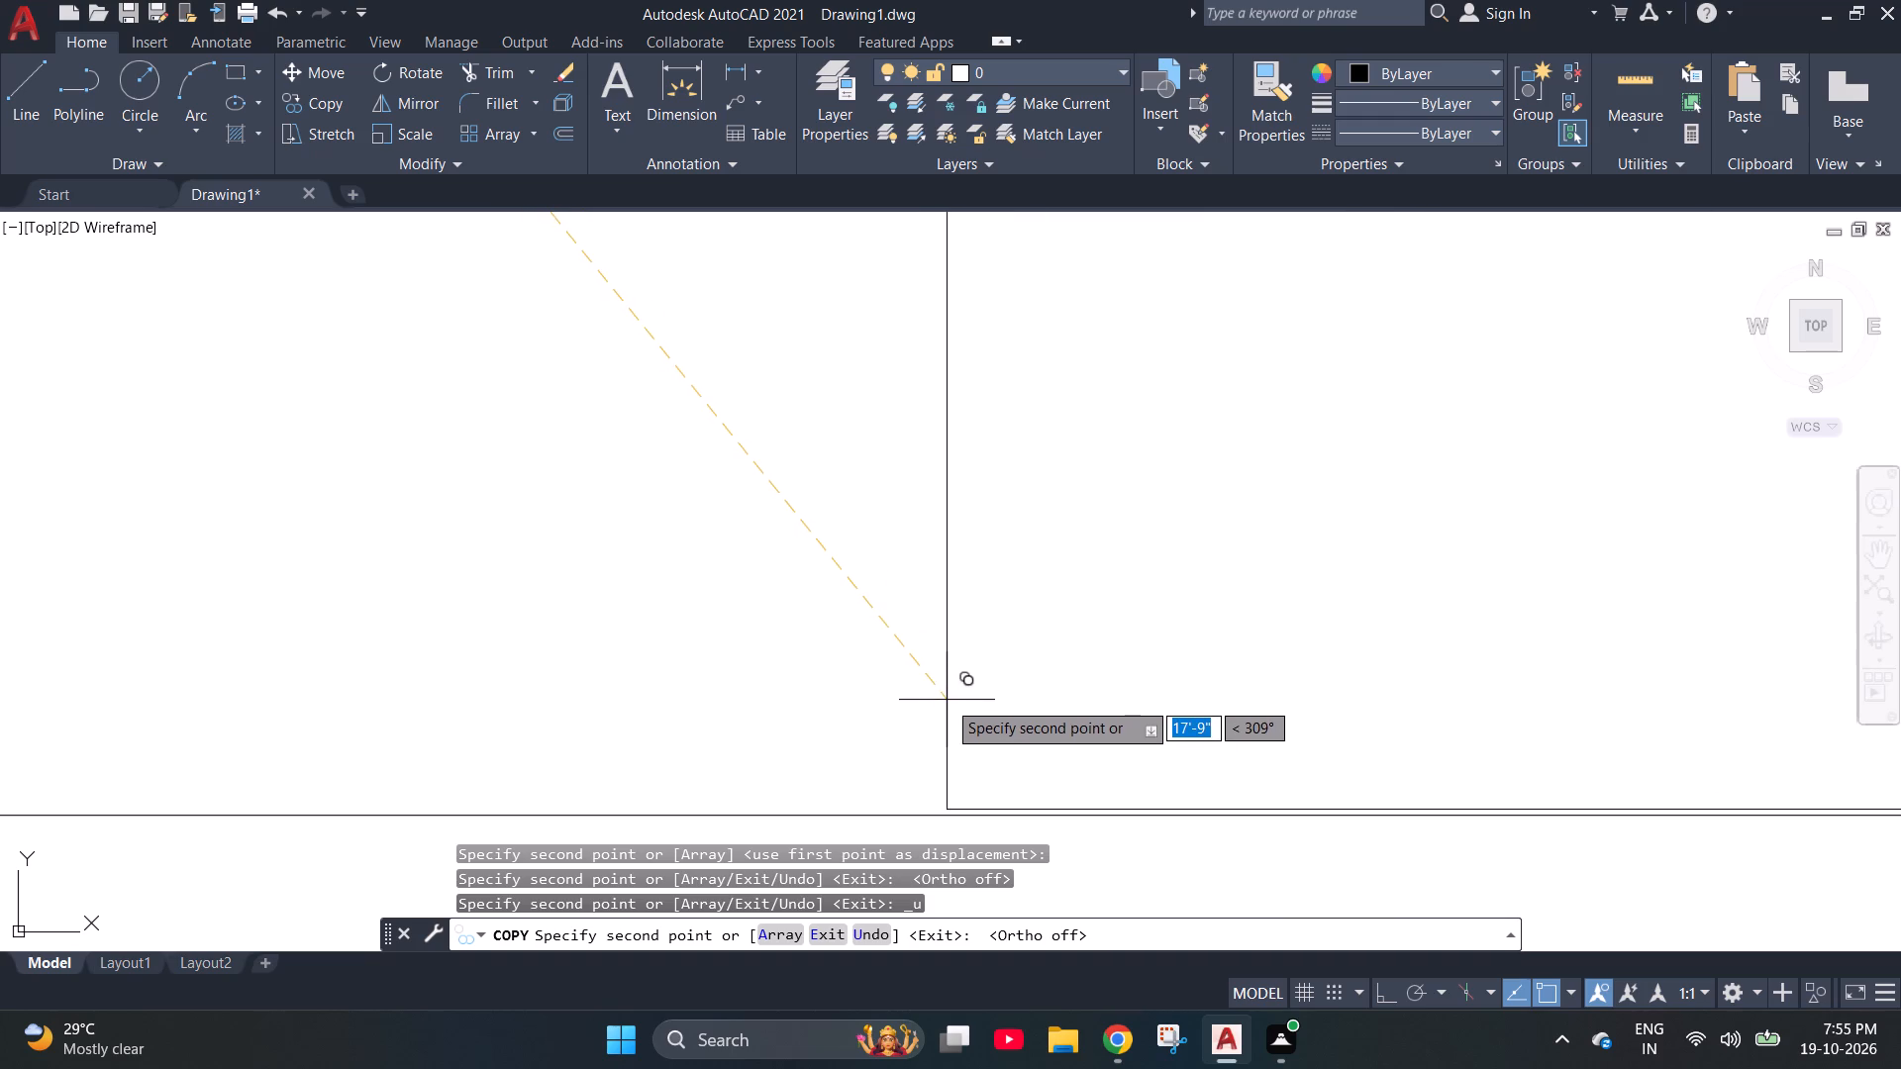
pyautogui.scroll(-3, 946, 705)
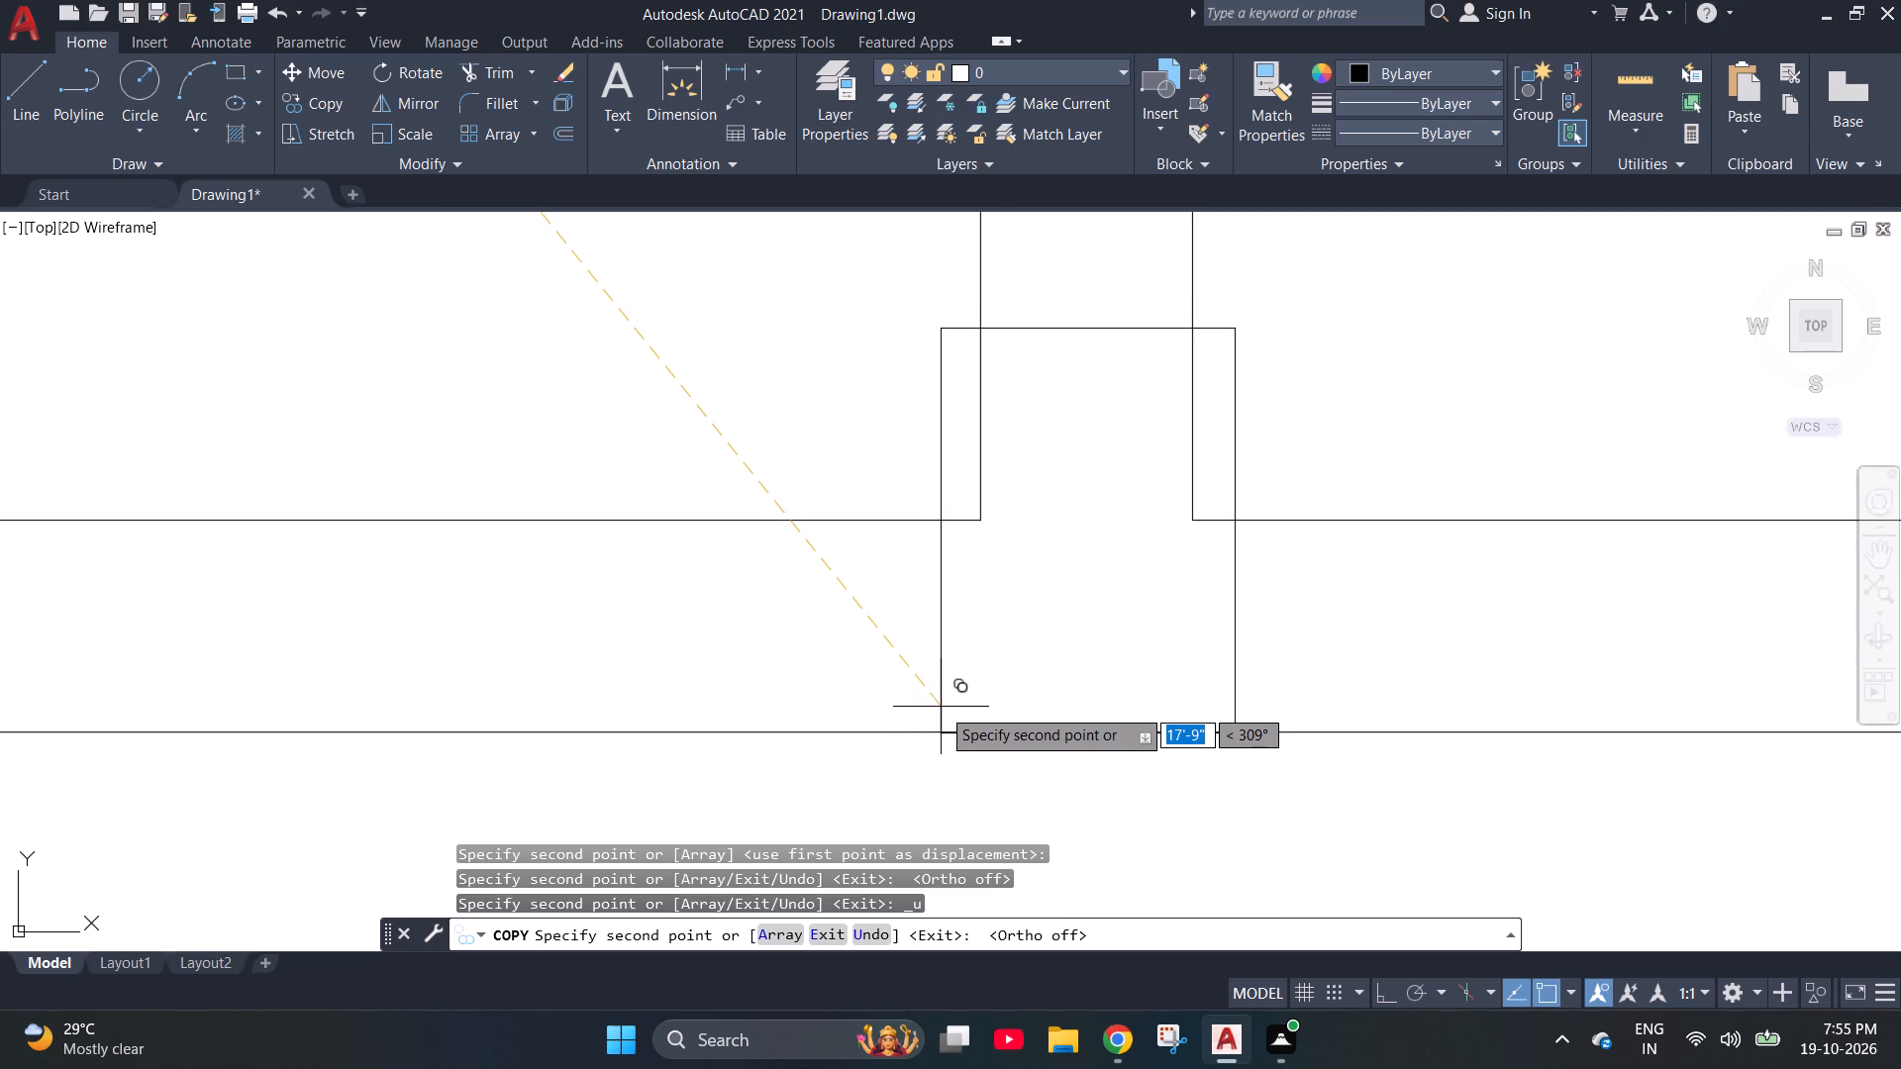
pyautogui.click(940, 707)
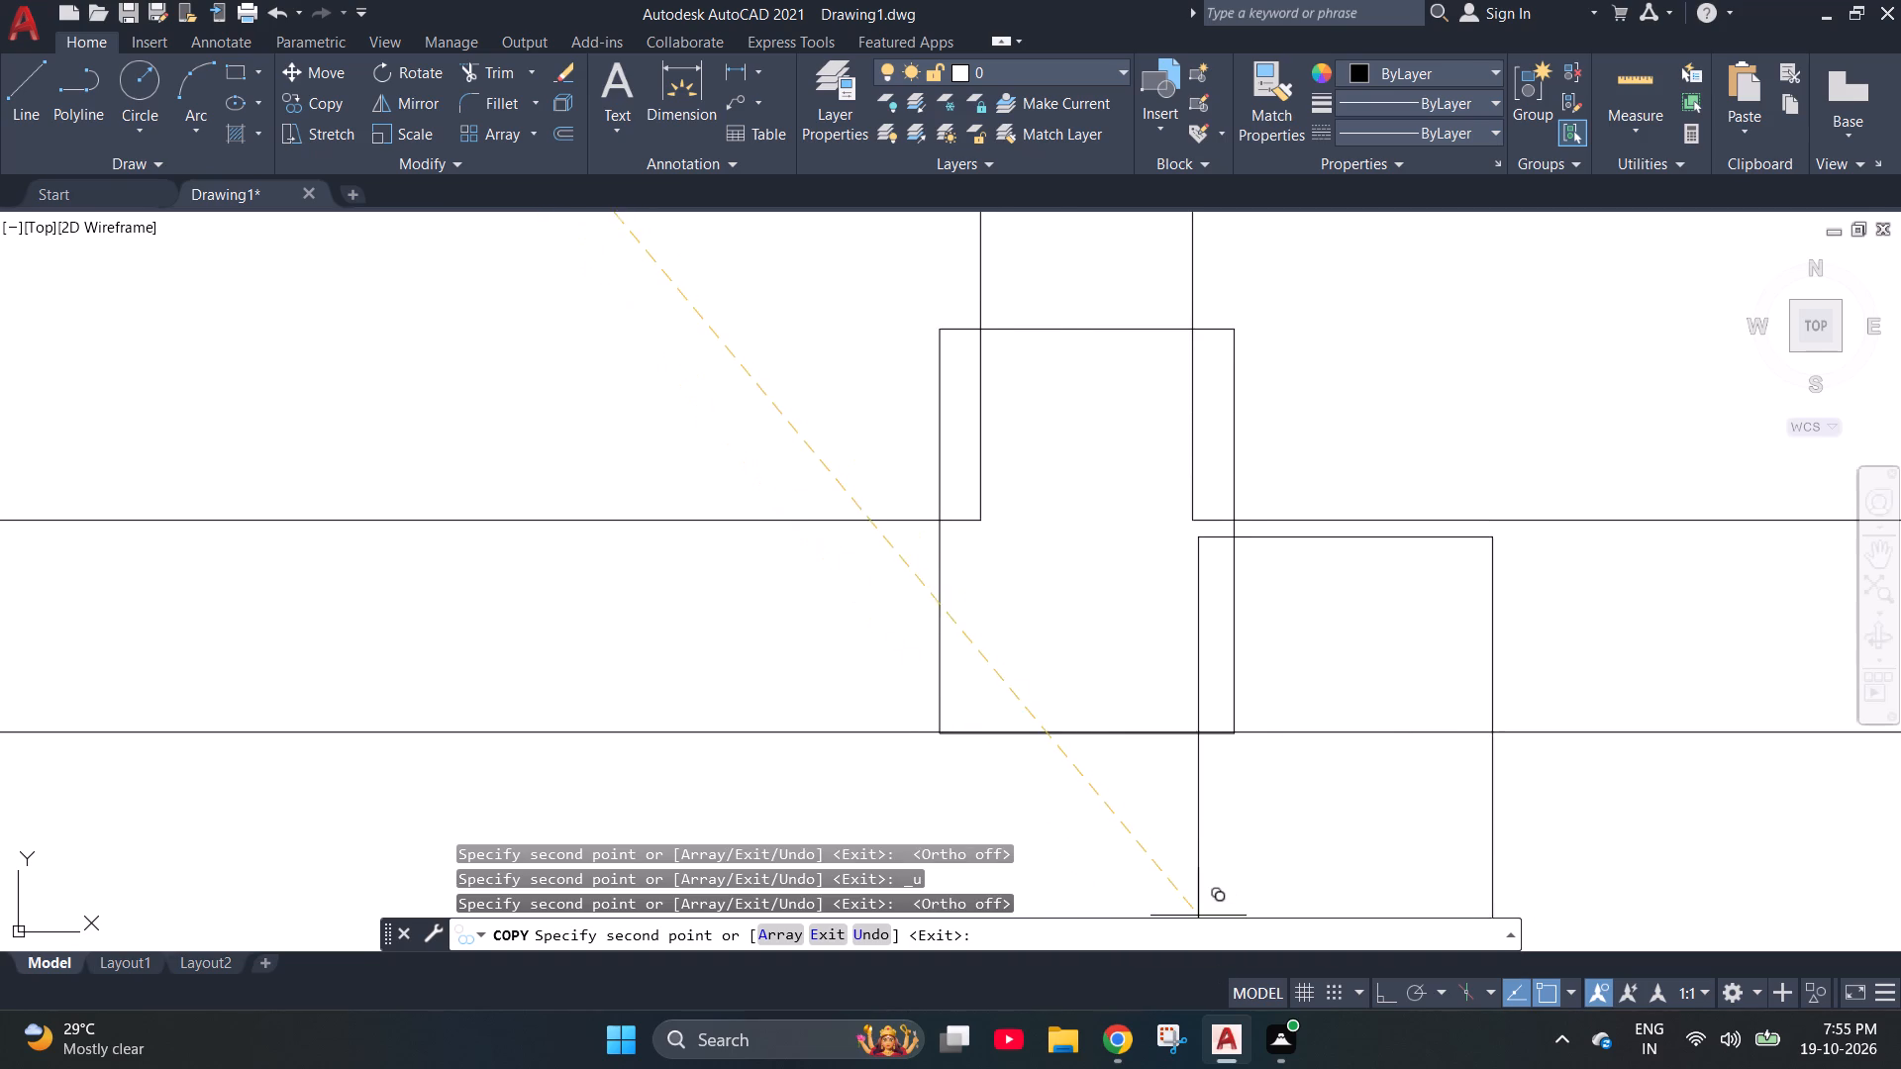
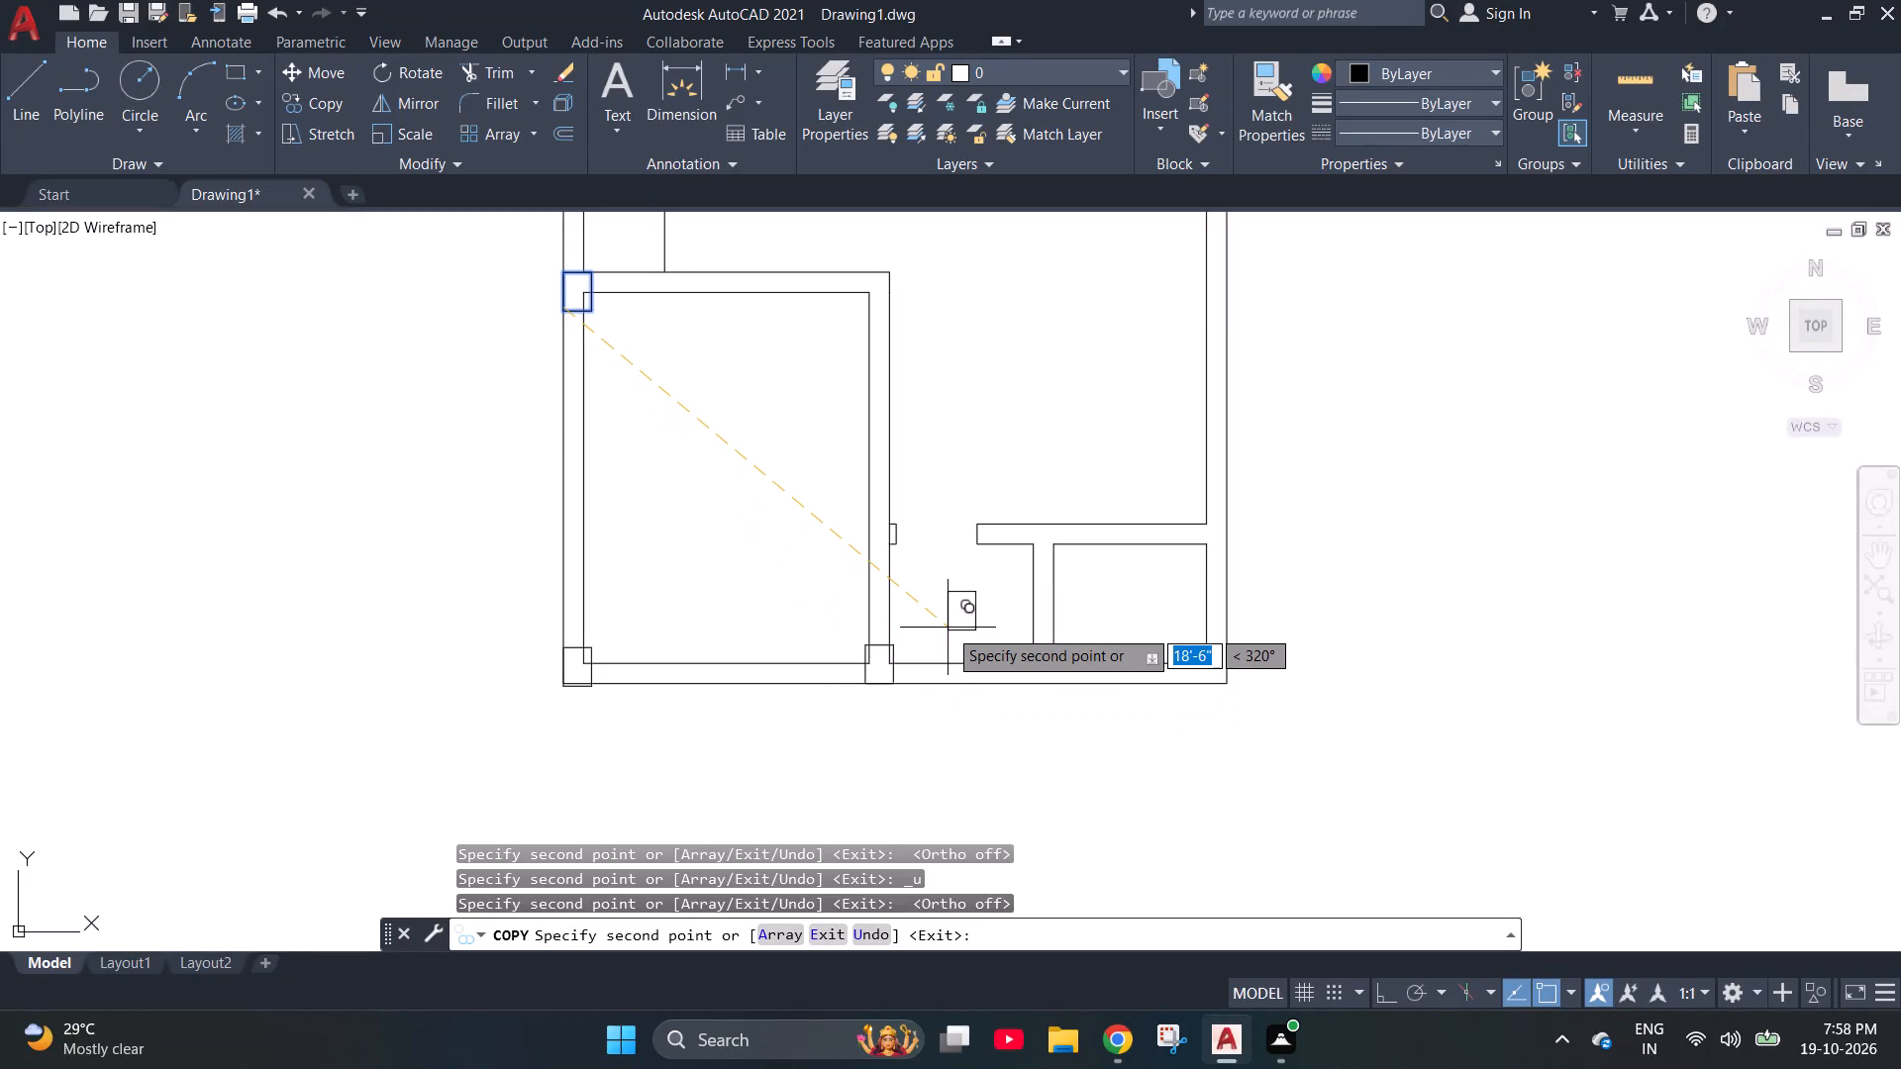
# Place a rectangle copy at the upper-right corner of the lower-left room, its left edge on the right wall's inner face.
pyautogui.scroll(-1, 935, 673)
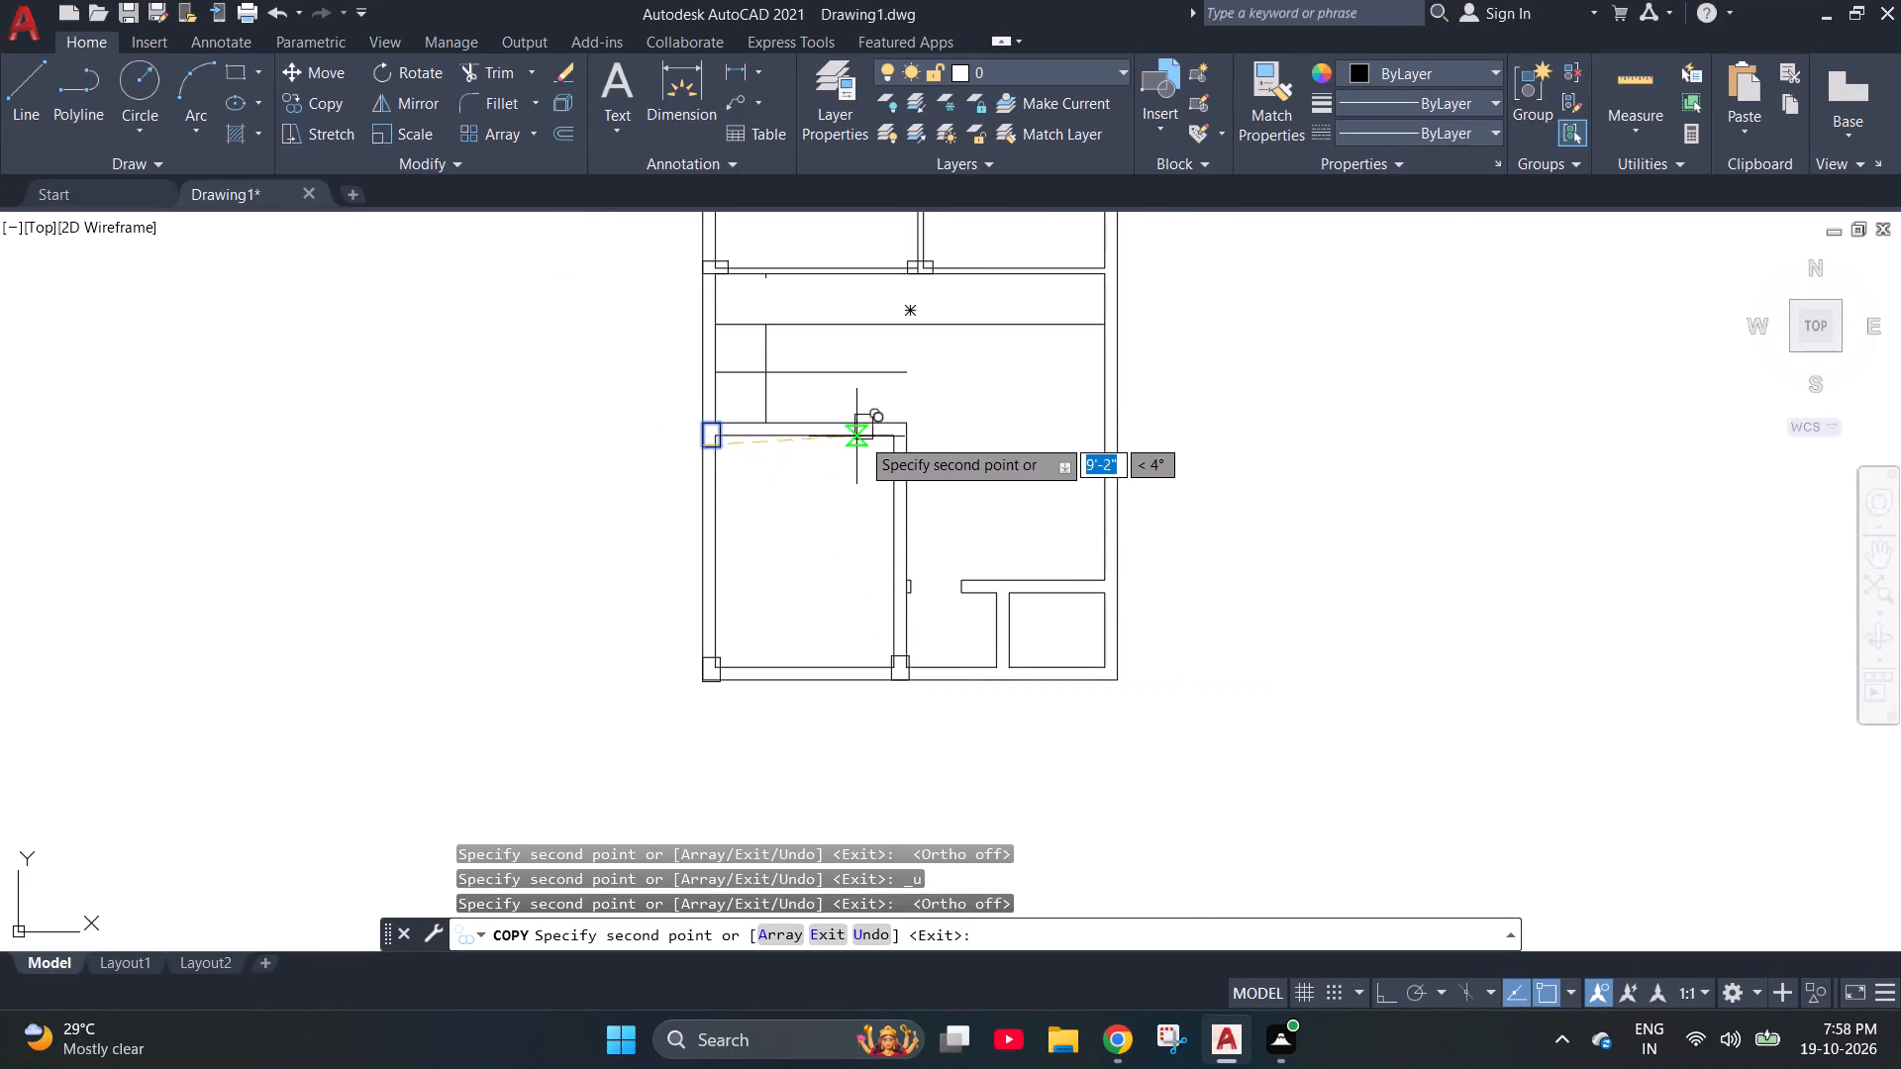
pyautogui.scroll(4, 865, 435)
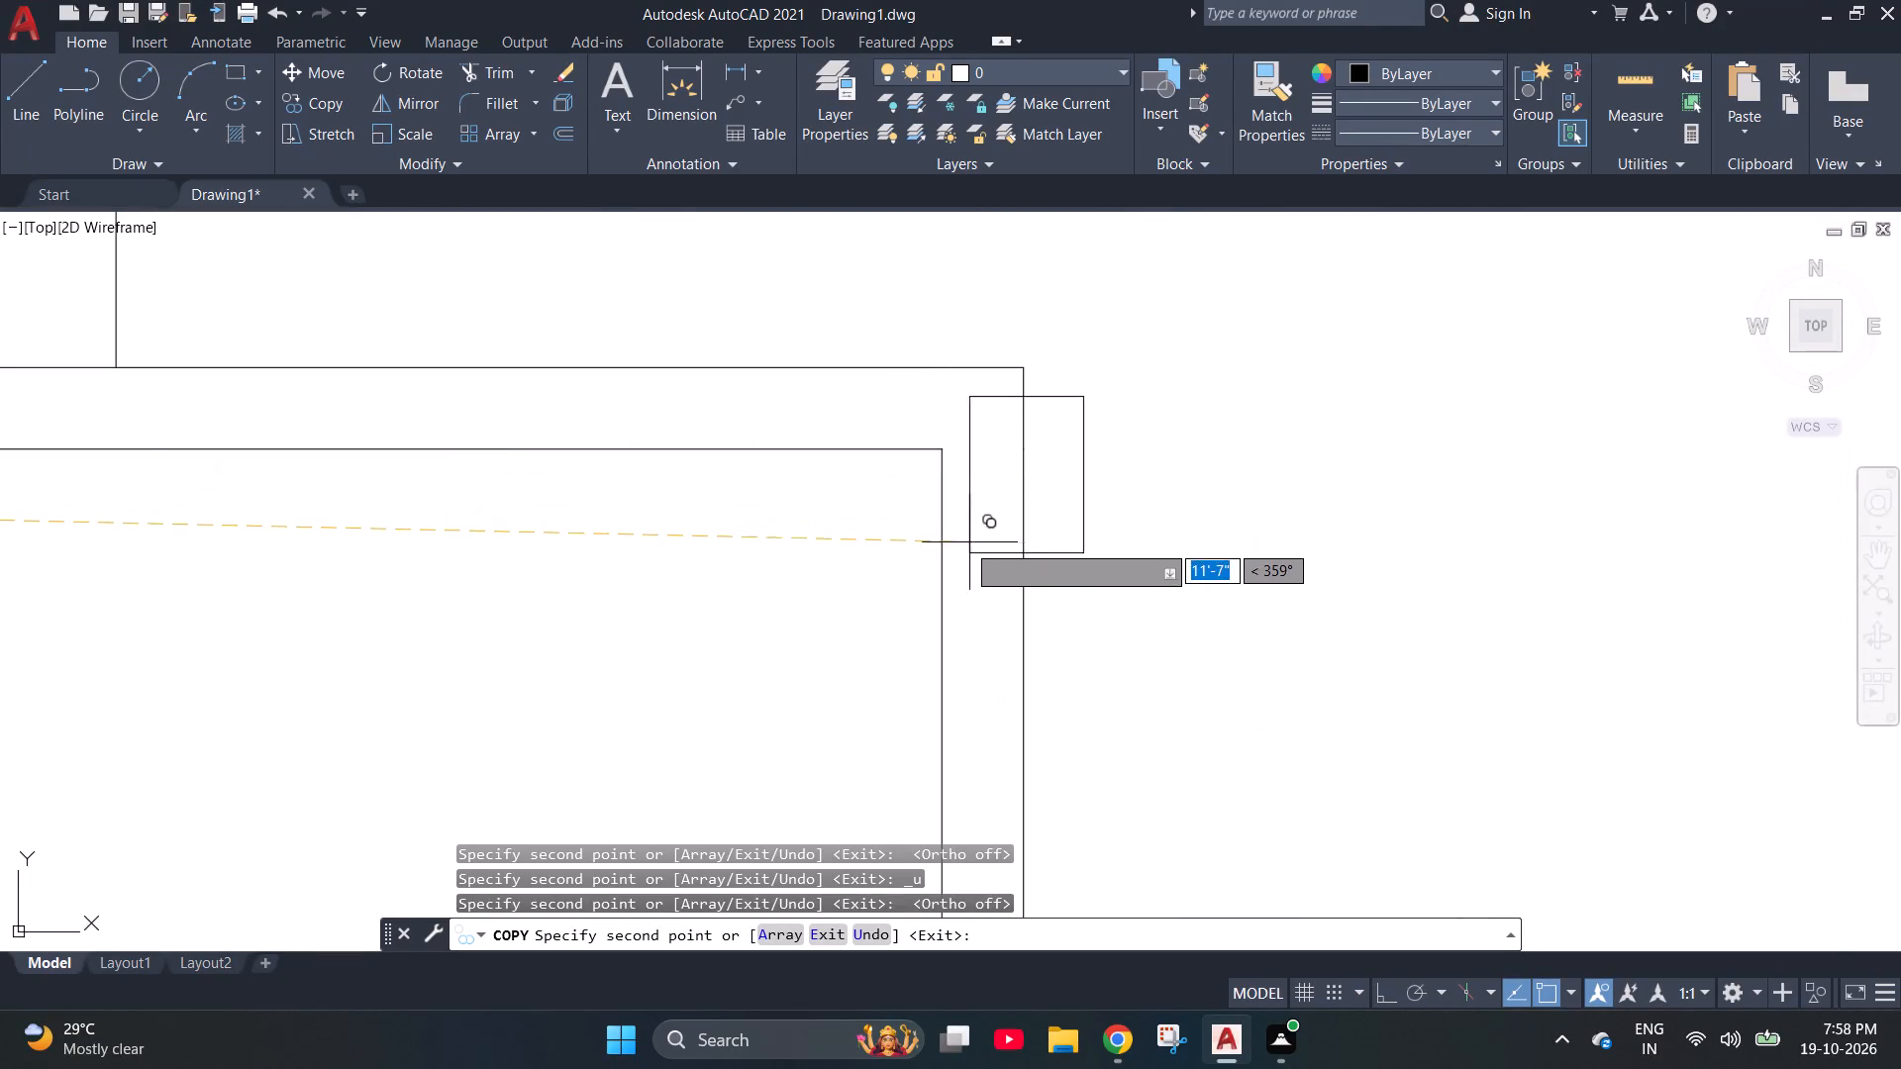
pyautogui.click(938, 518)
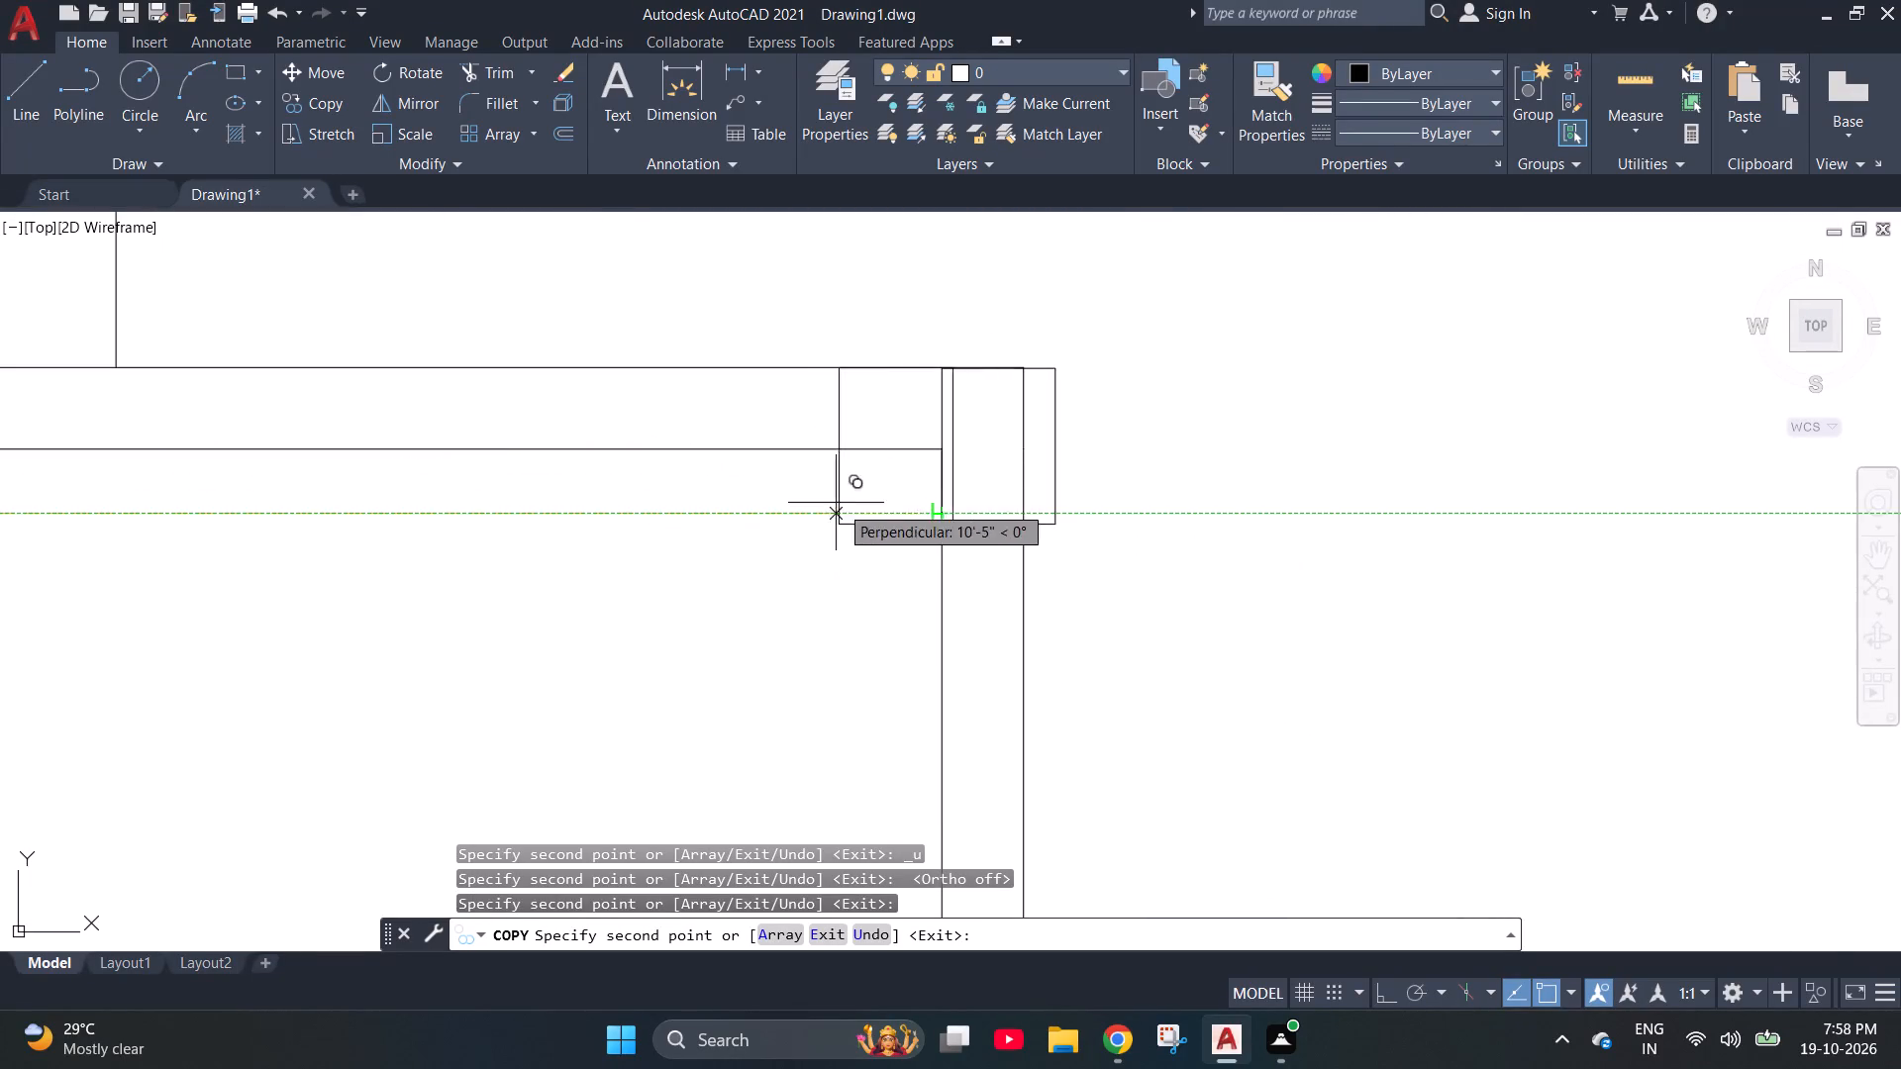
# Place a rectangle copy about 27'-4" away at 330°, inside the floor plan's outer lower-right corner.
pyautogui.scroll(-3, 715, 491)
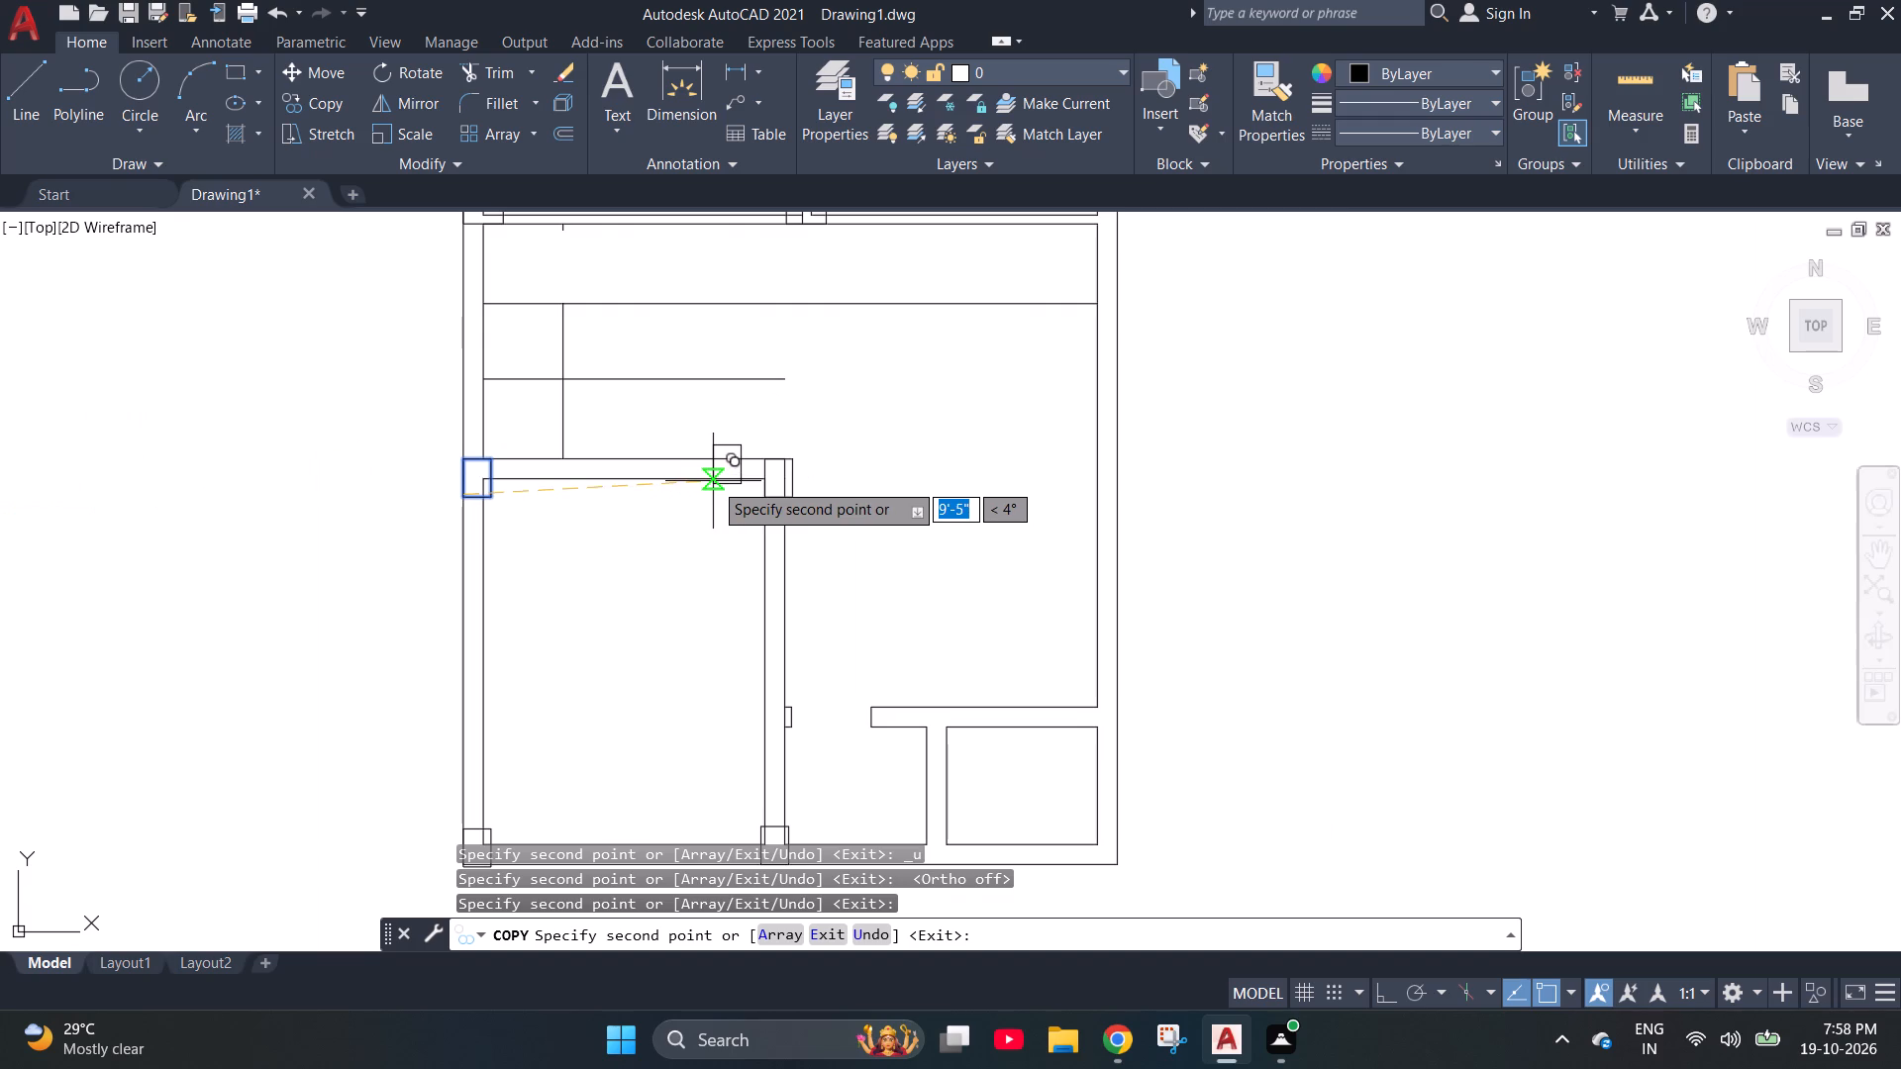
pyautogui.scroll(3, 1074, 907)
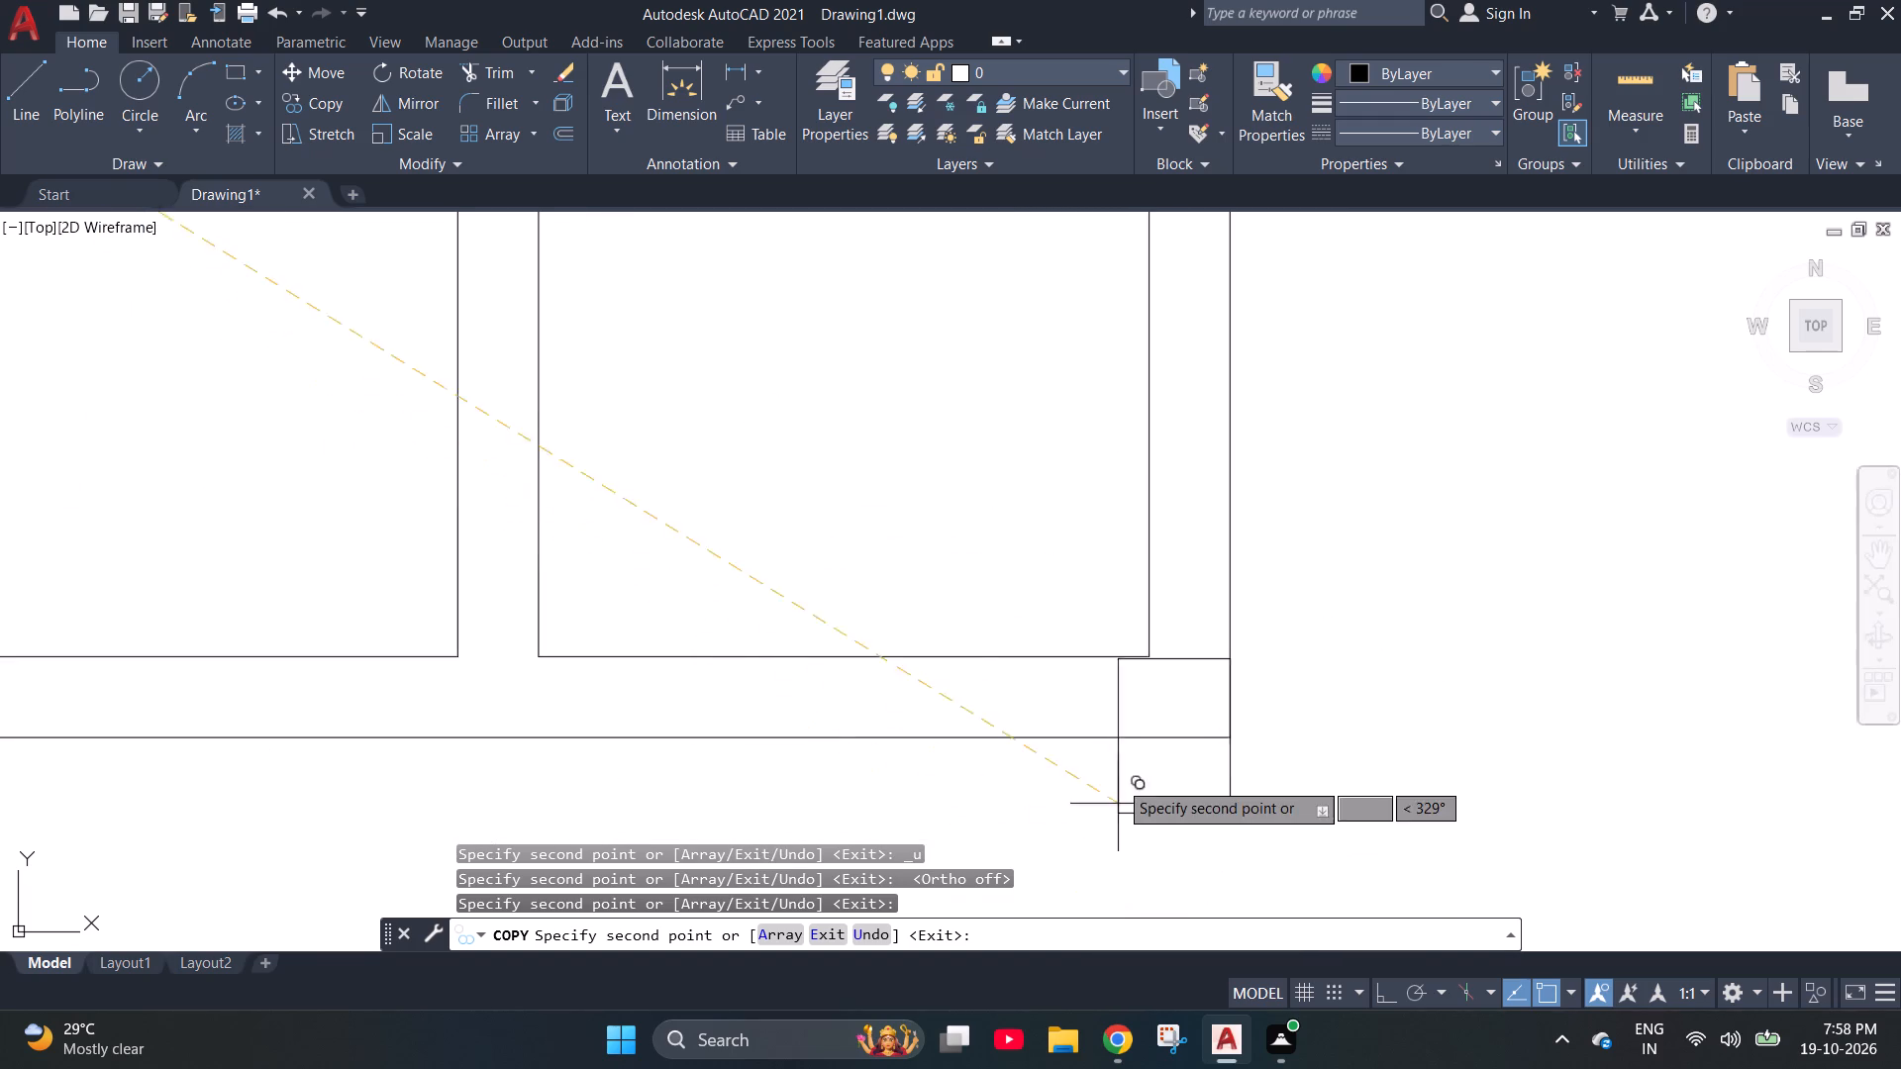
pyautogui.scroll(3, 1117, 730)
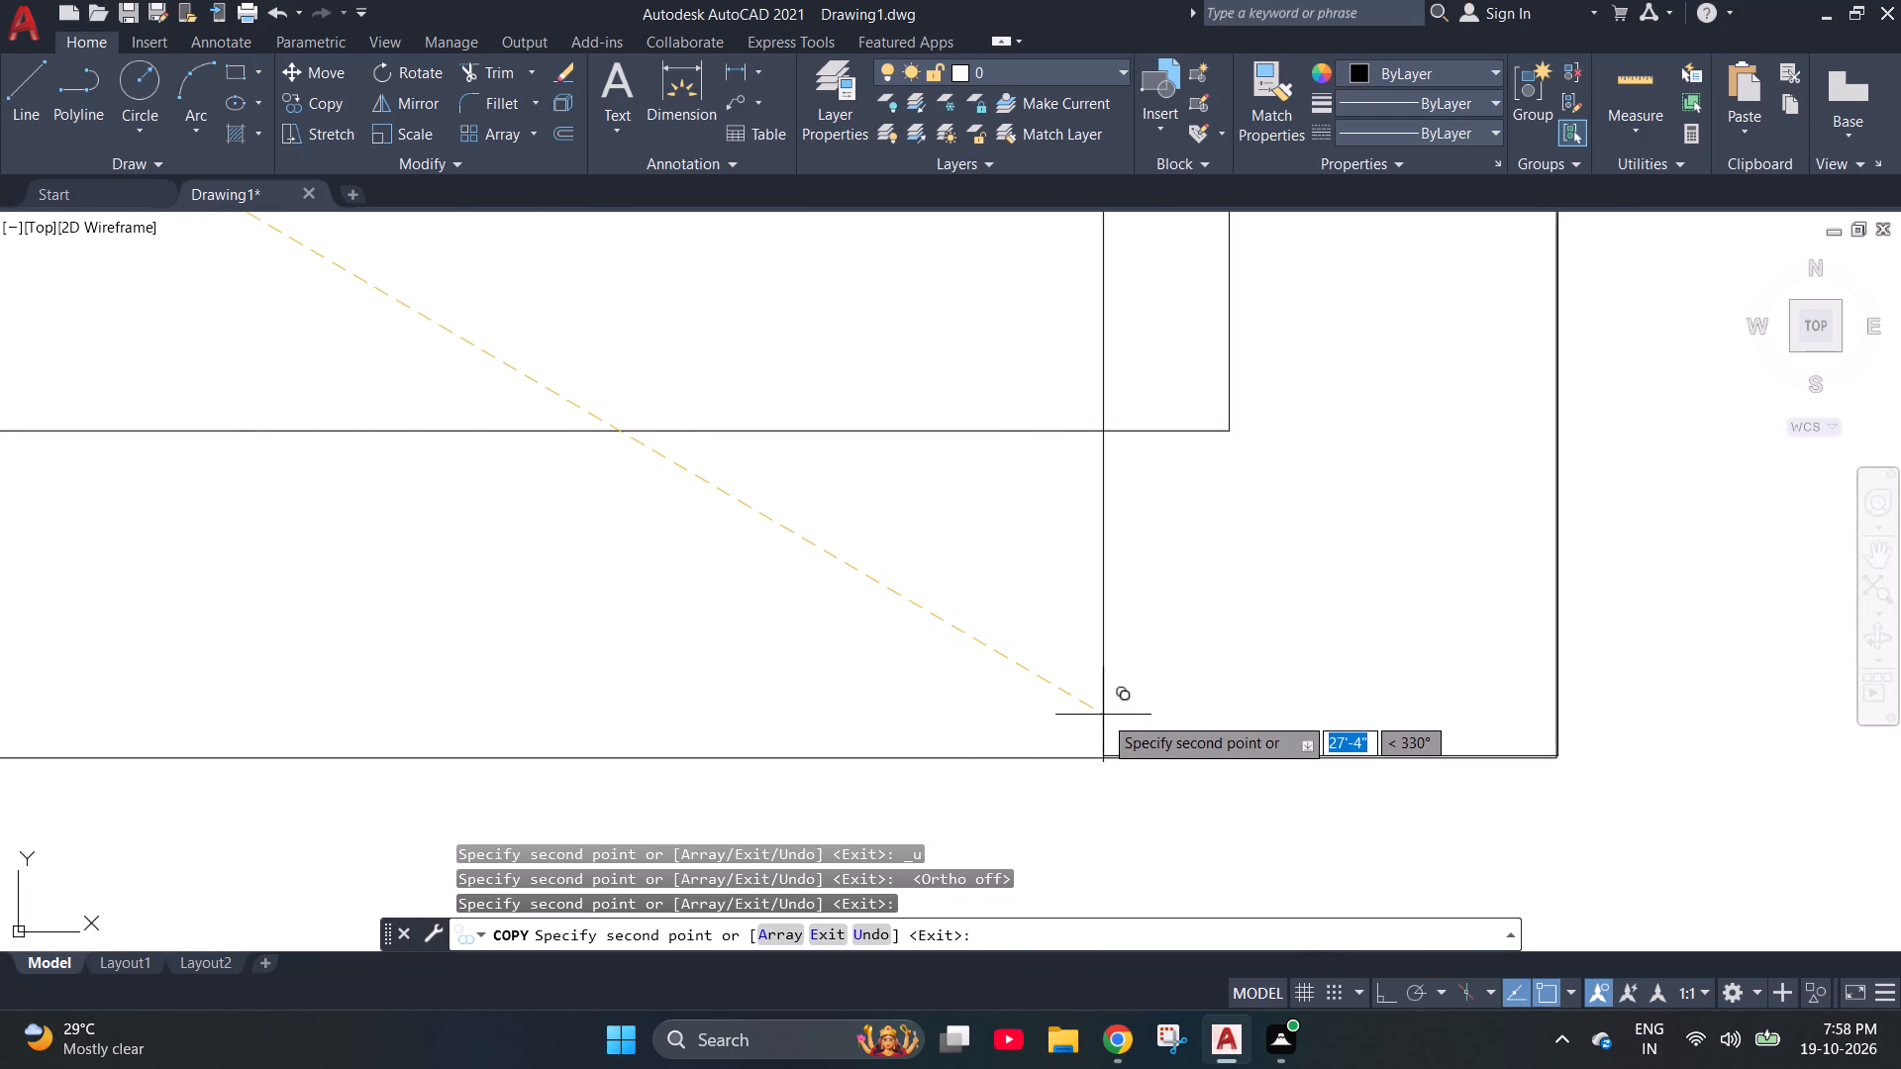
pyautogui.click(1103, 715)
# Place a rectangle copy about 23'-10" away at 0°, on the right outer wall level with the lower-left room's top wall.
pyautogui.scroll(-4, 1024, 758)
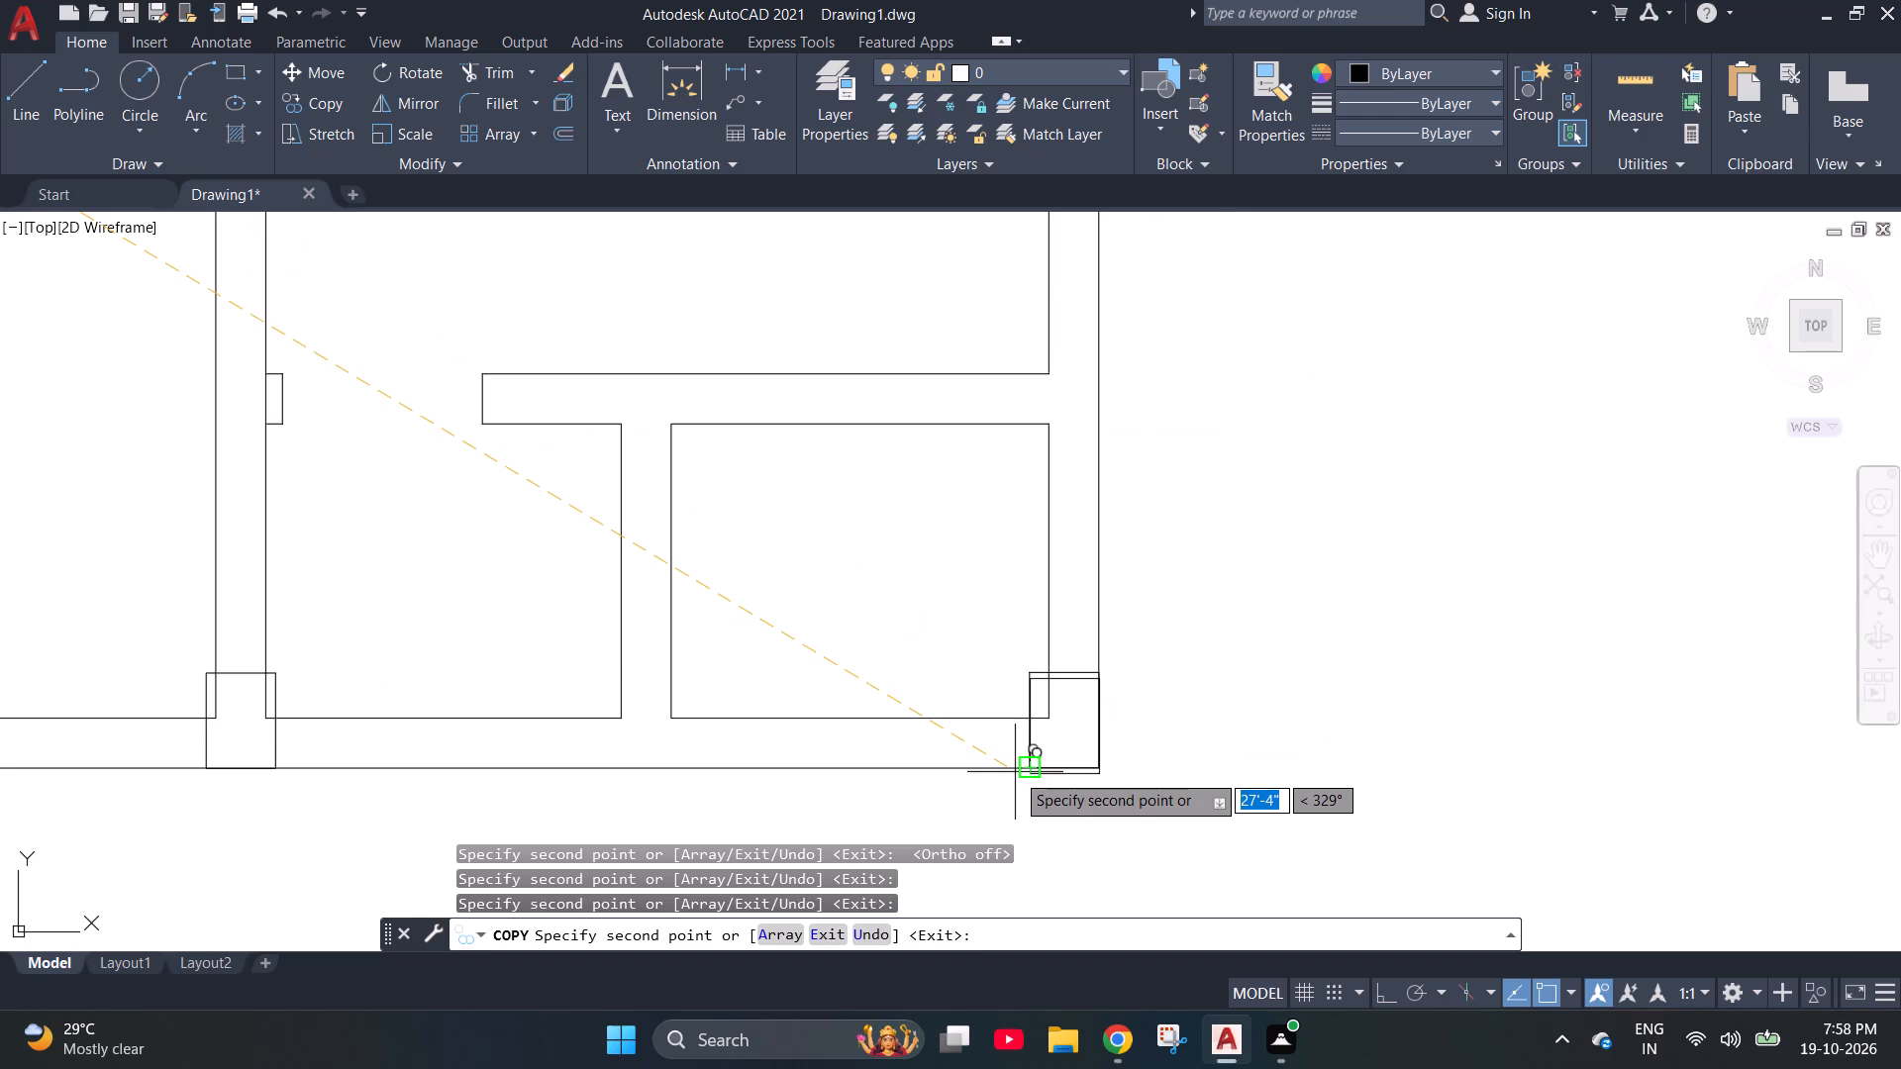
pyautogui.scroll(-1, 1012, 772)
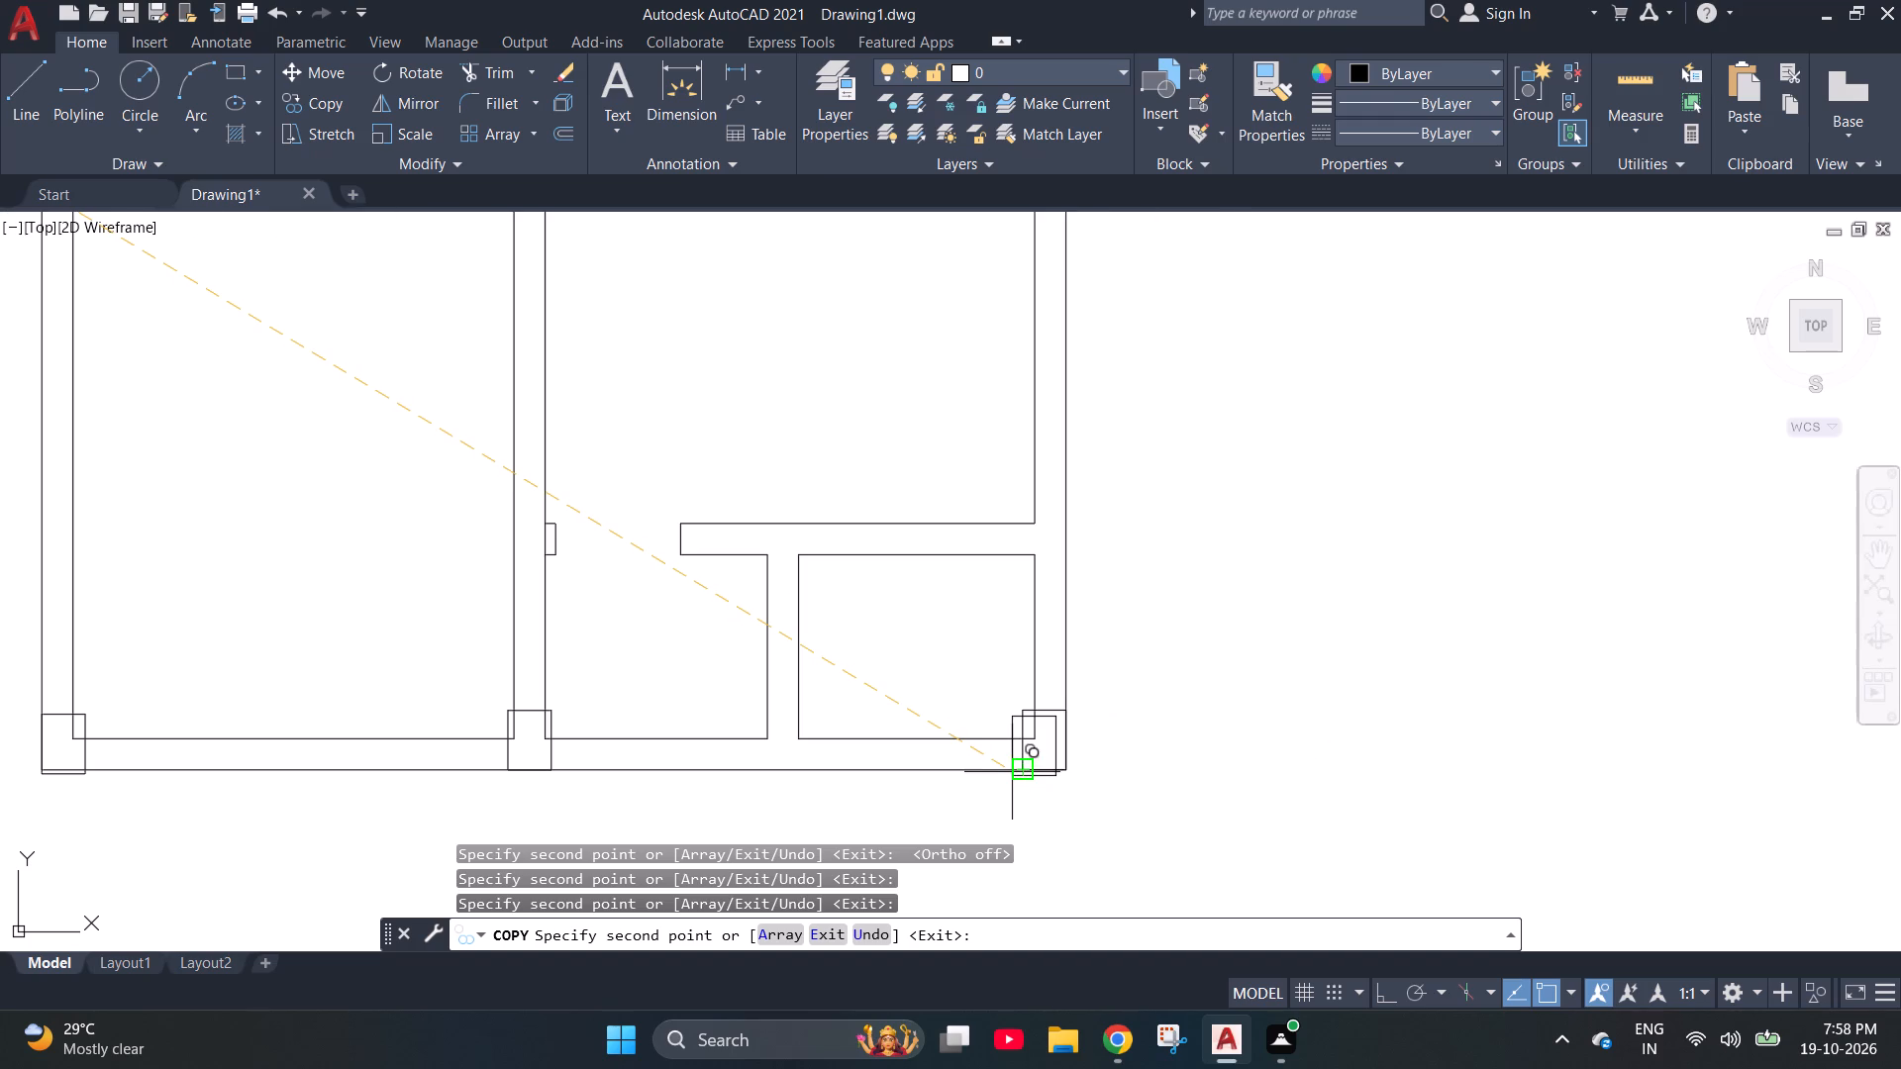
pyautogui.scroll(-2, 781, 708)
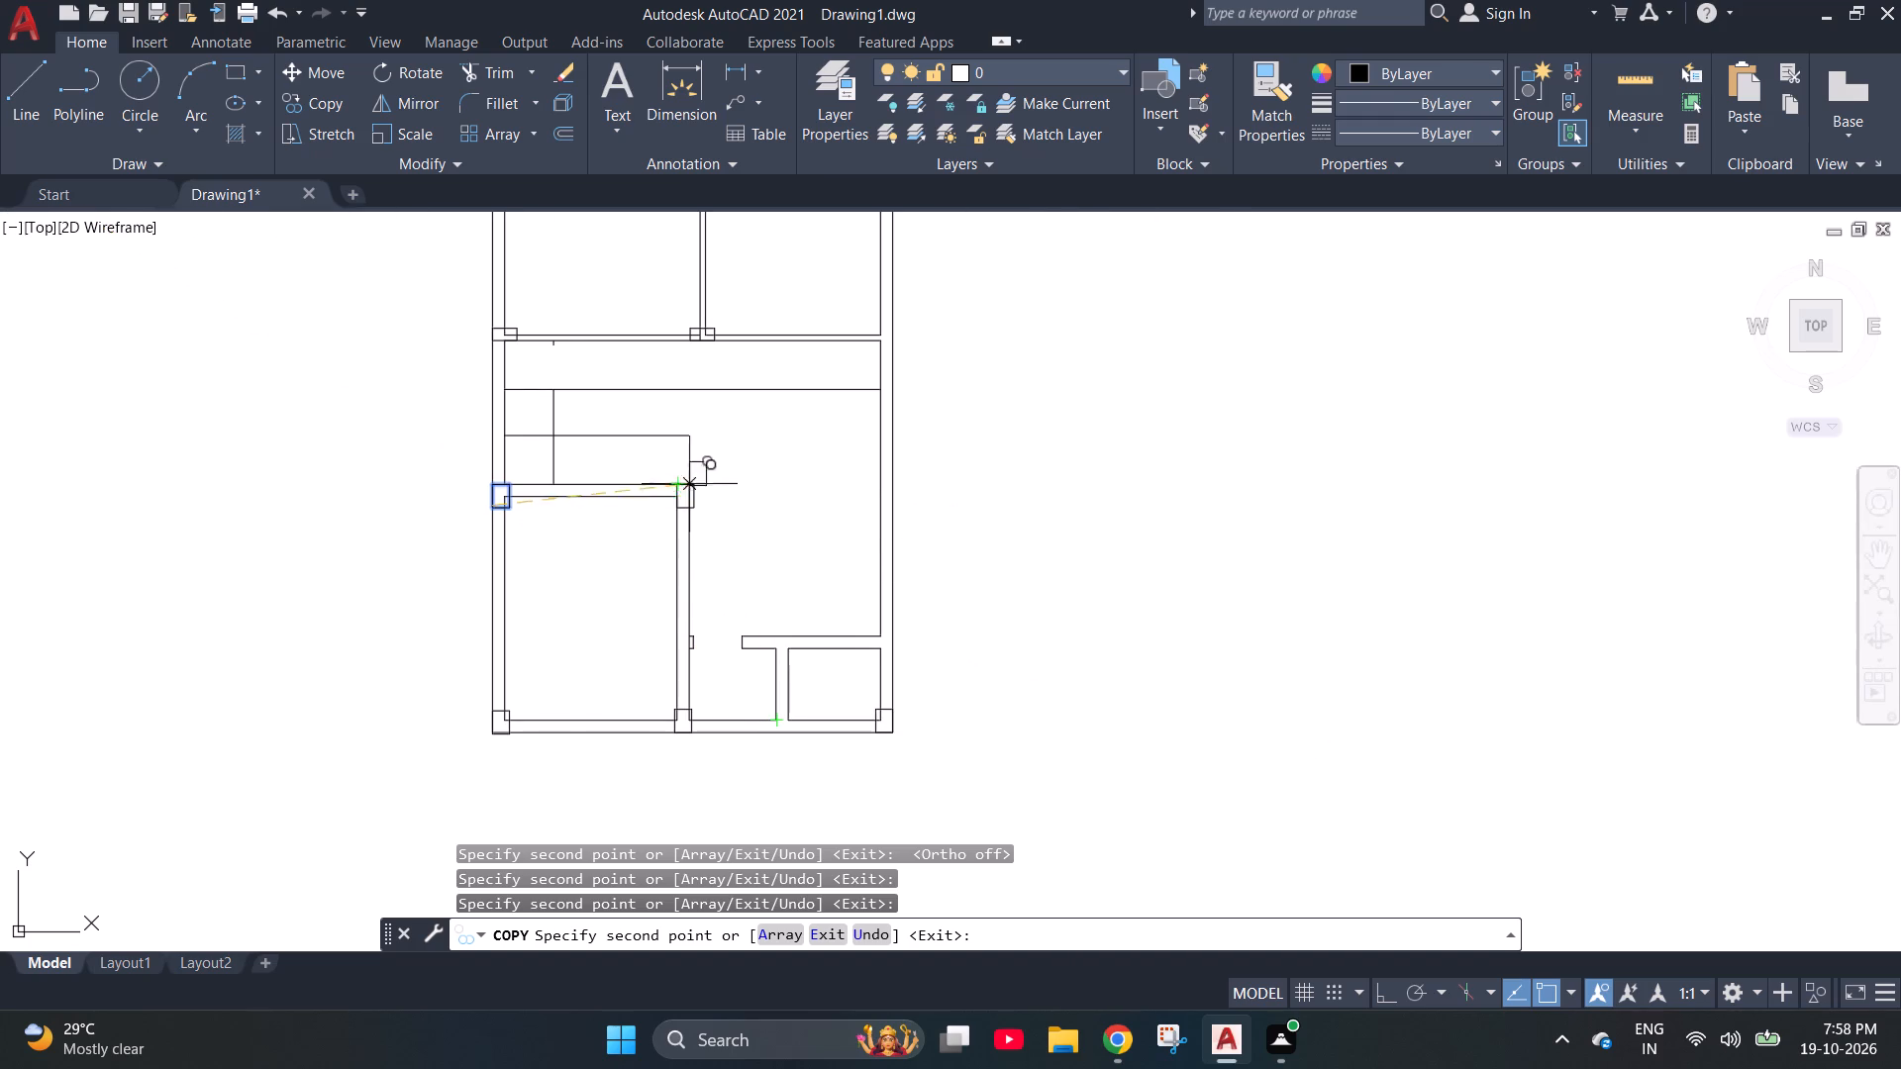
pyautogui.scroll(3, 889, 515)
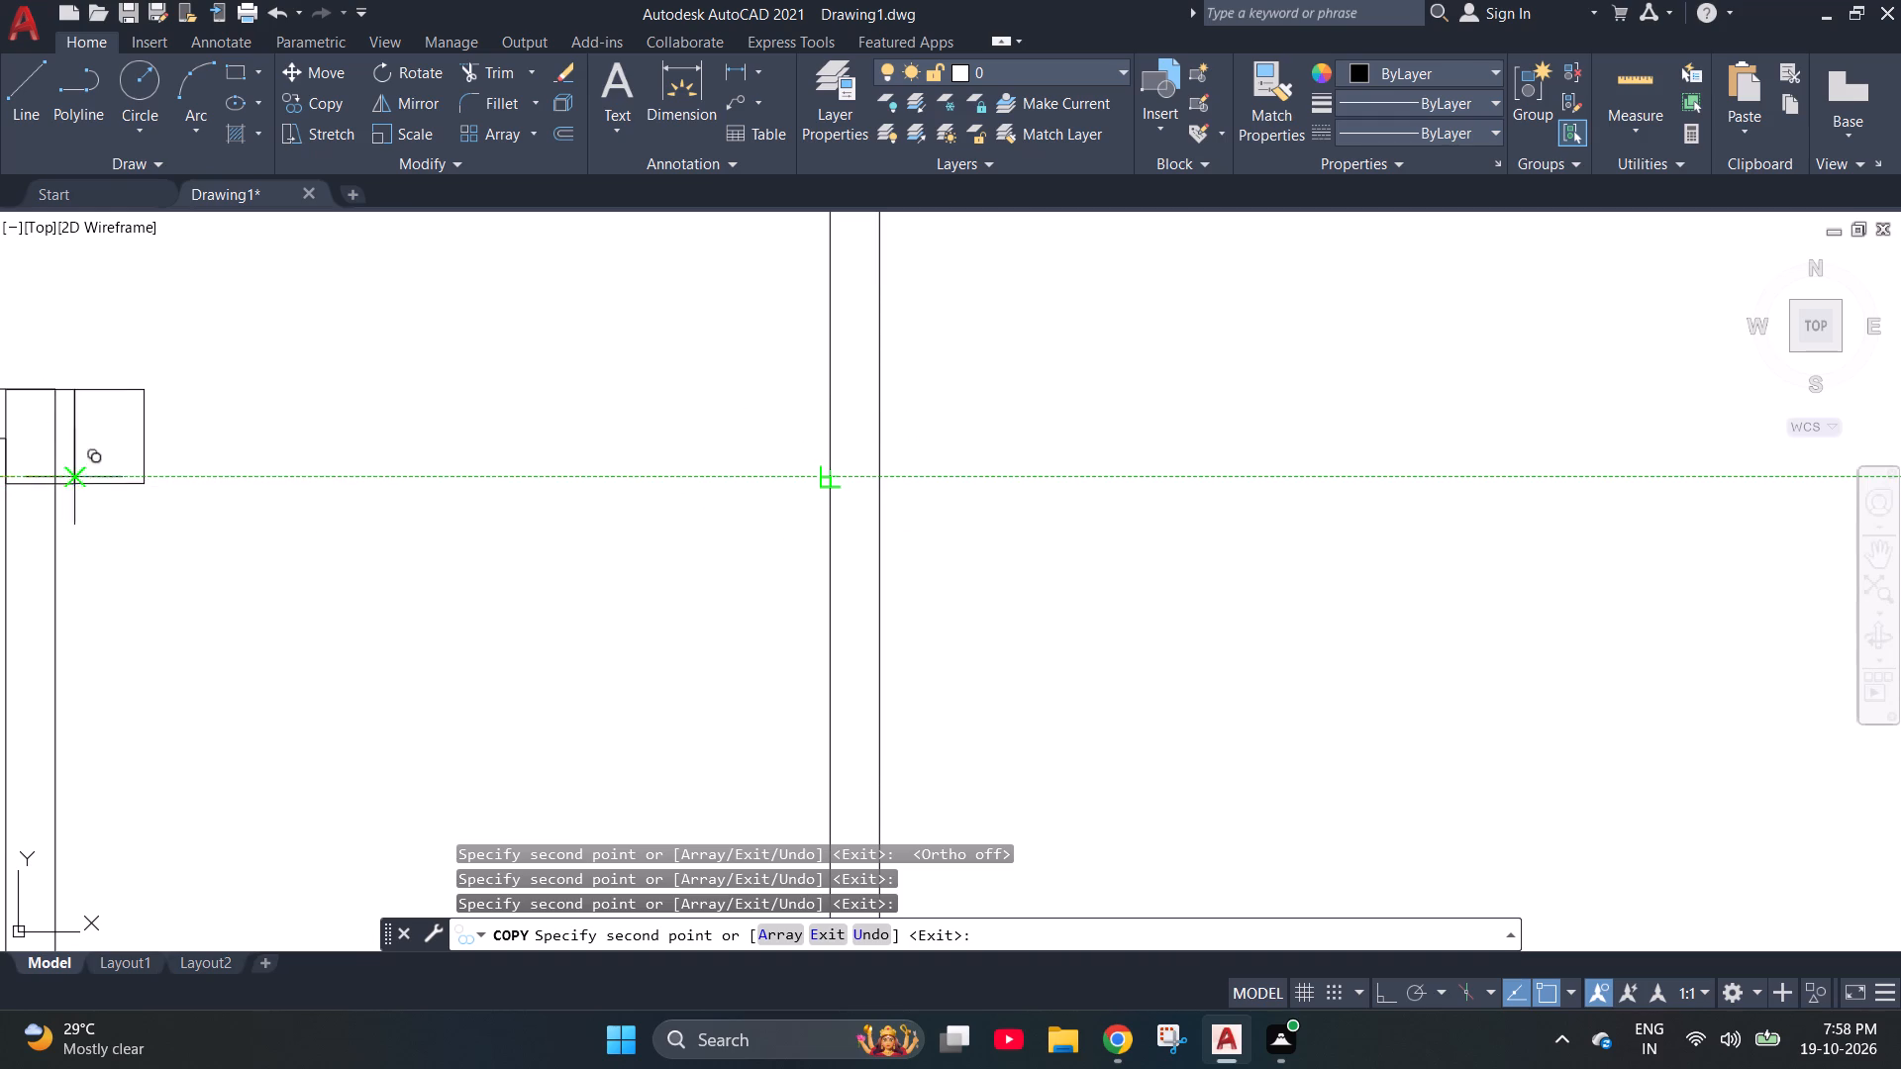
pyautogui.click(811, 473)
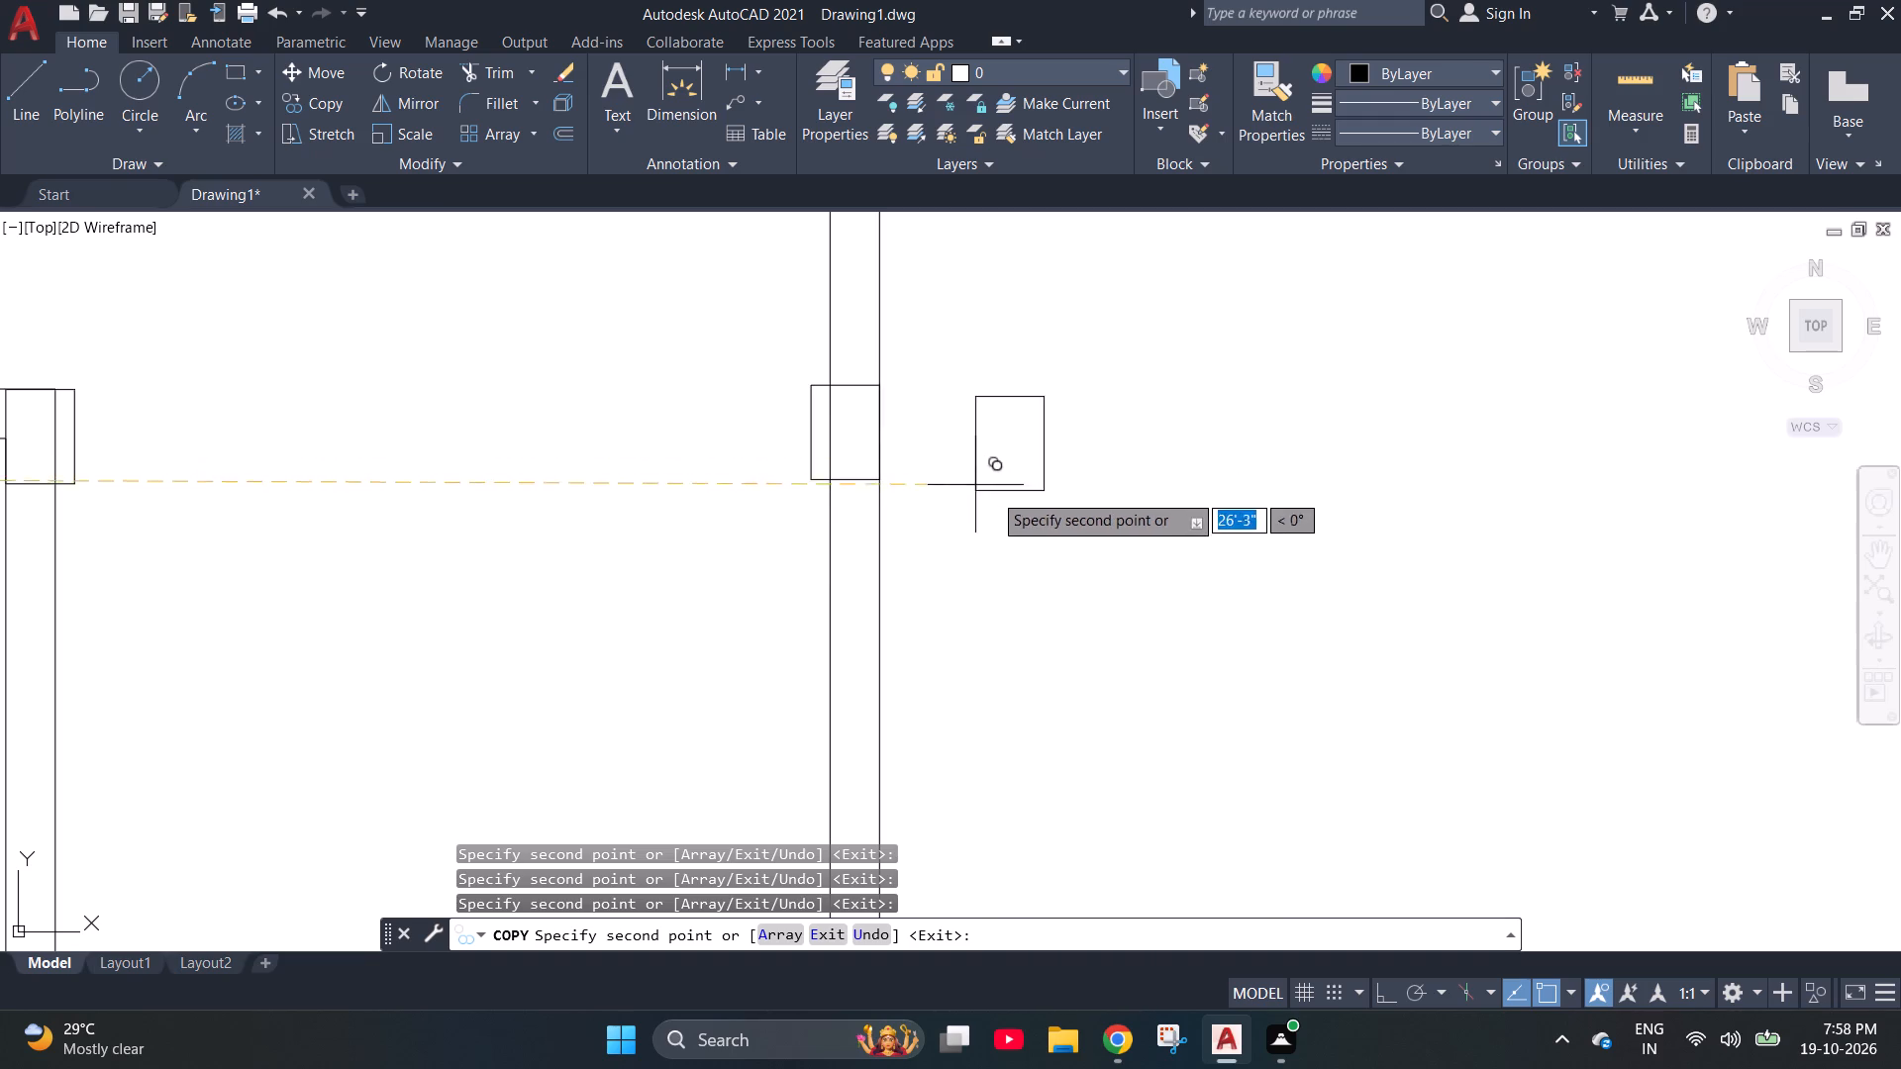
# Place a rectangle copy about 25'-8" away at 23°, where the middle horizontal wall meets the right outer wall.
pyautogui.scroll(-2, 1001, 505)
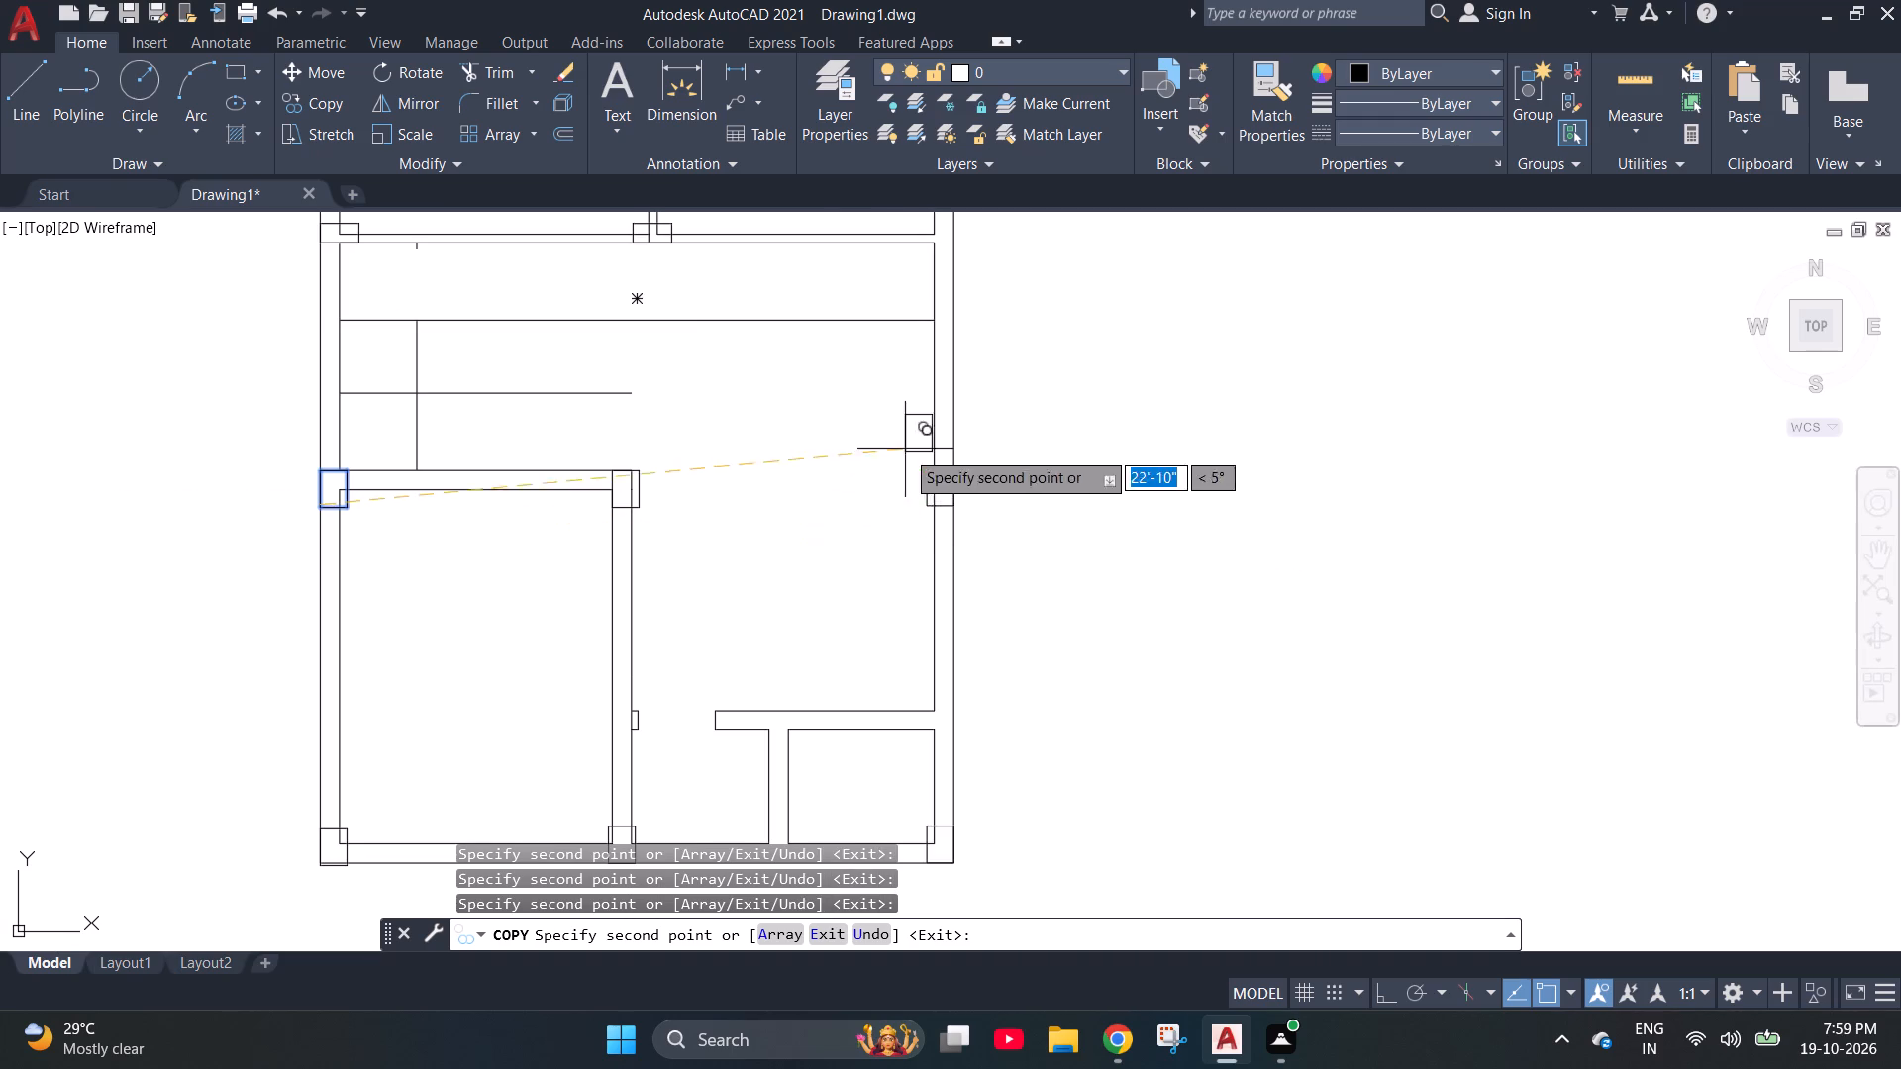
pyautogui.scroll(-1, 772, 473)
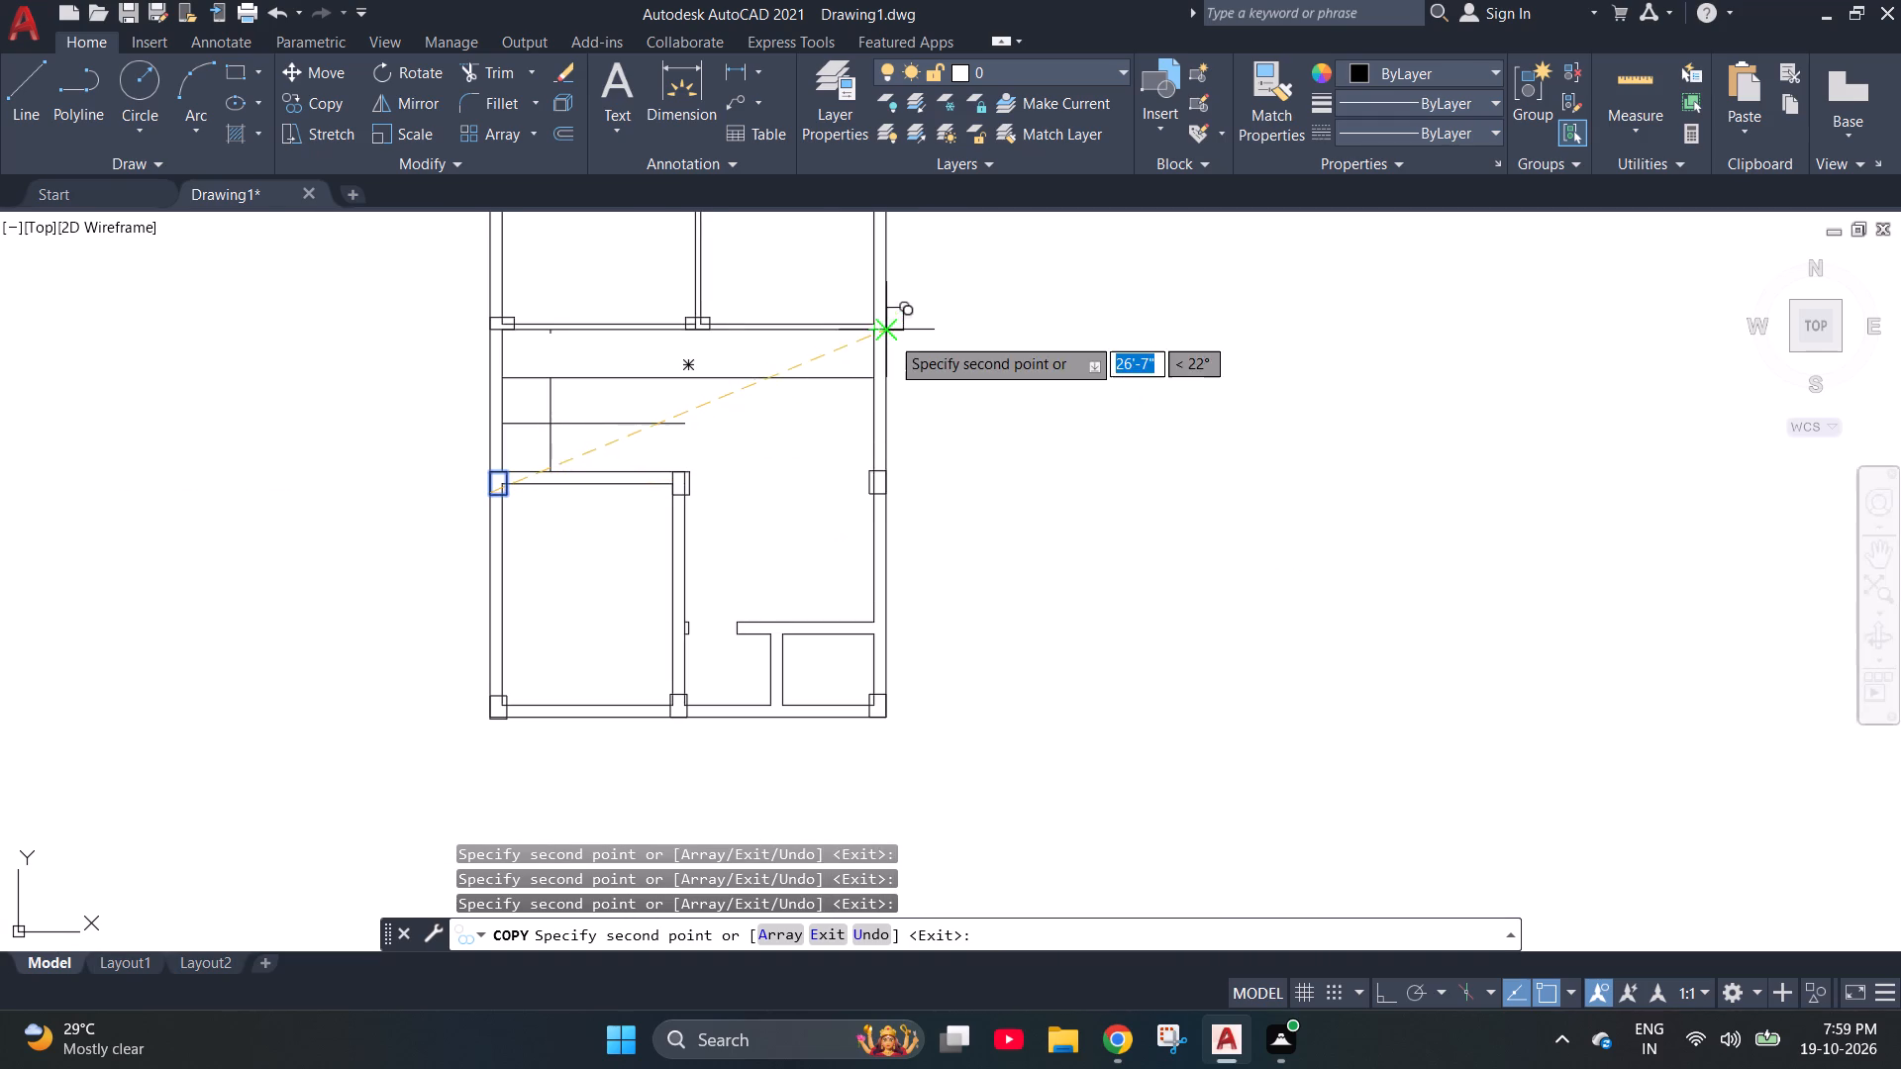
pyautogui.scroll(2, 890, 336)
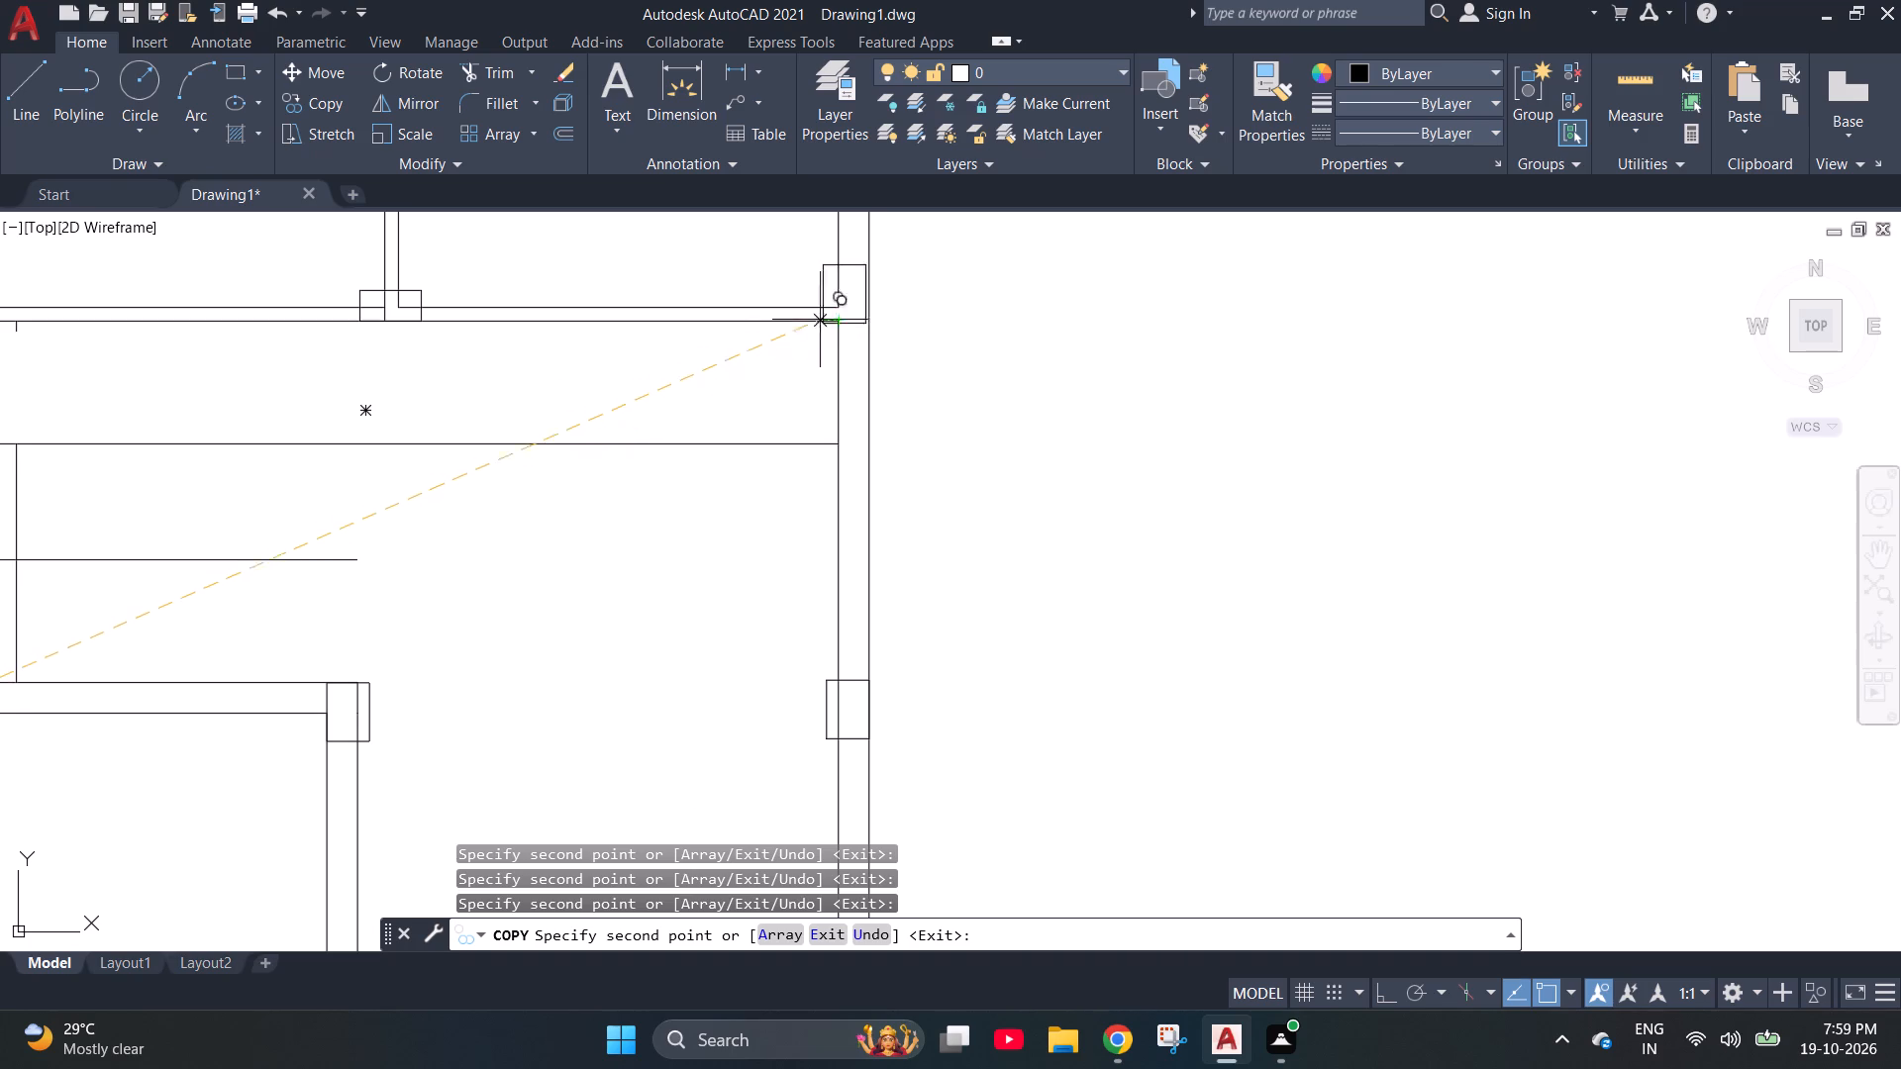
pyautogui.scroll(3, 818, 326)
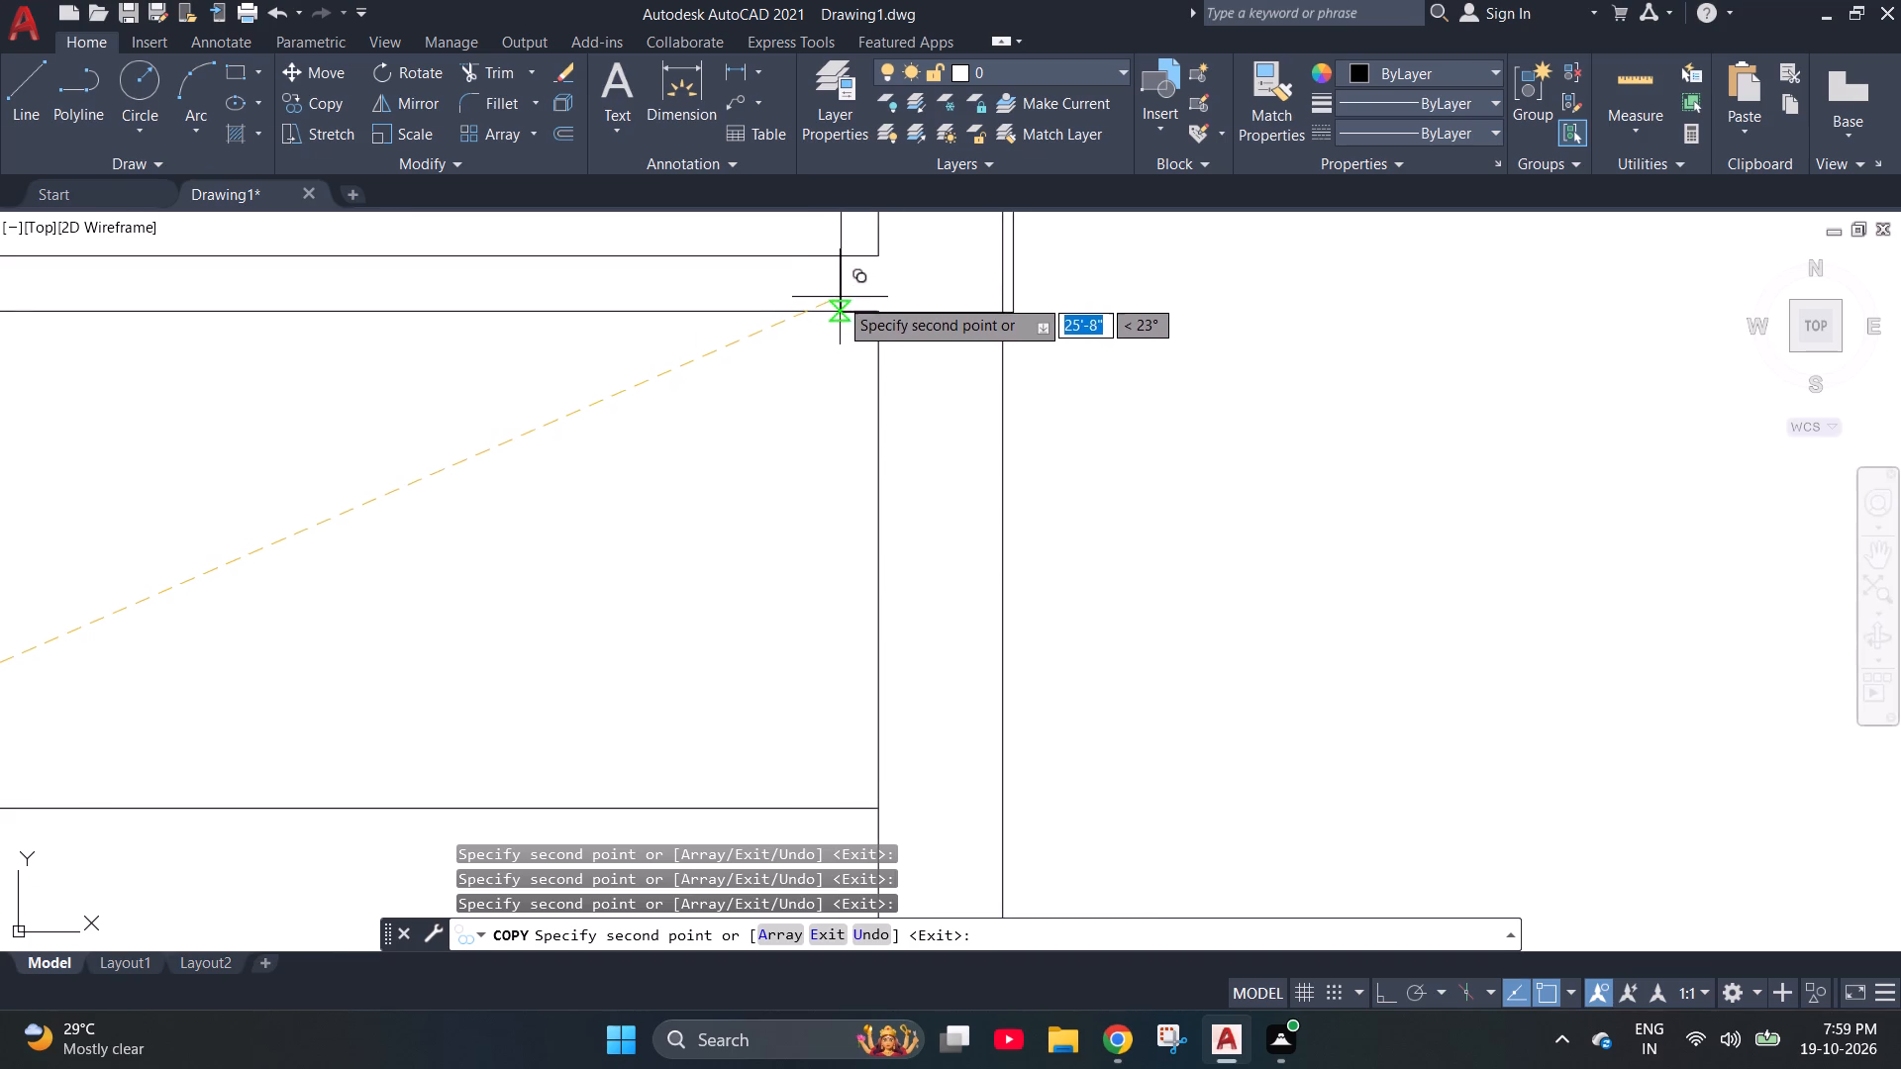
pyautogui.scroll(2, 809, 305)
pyautogui.scroll(-1, 806, 305)
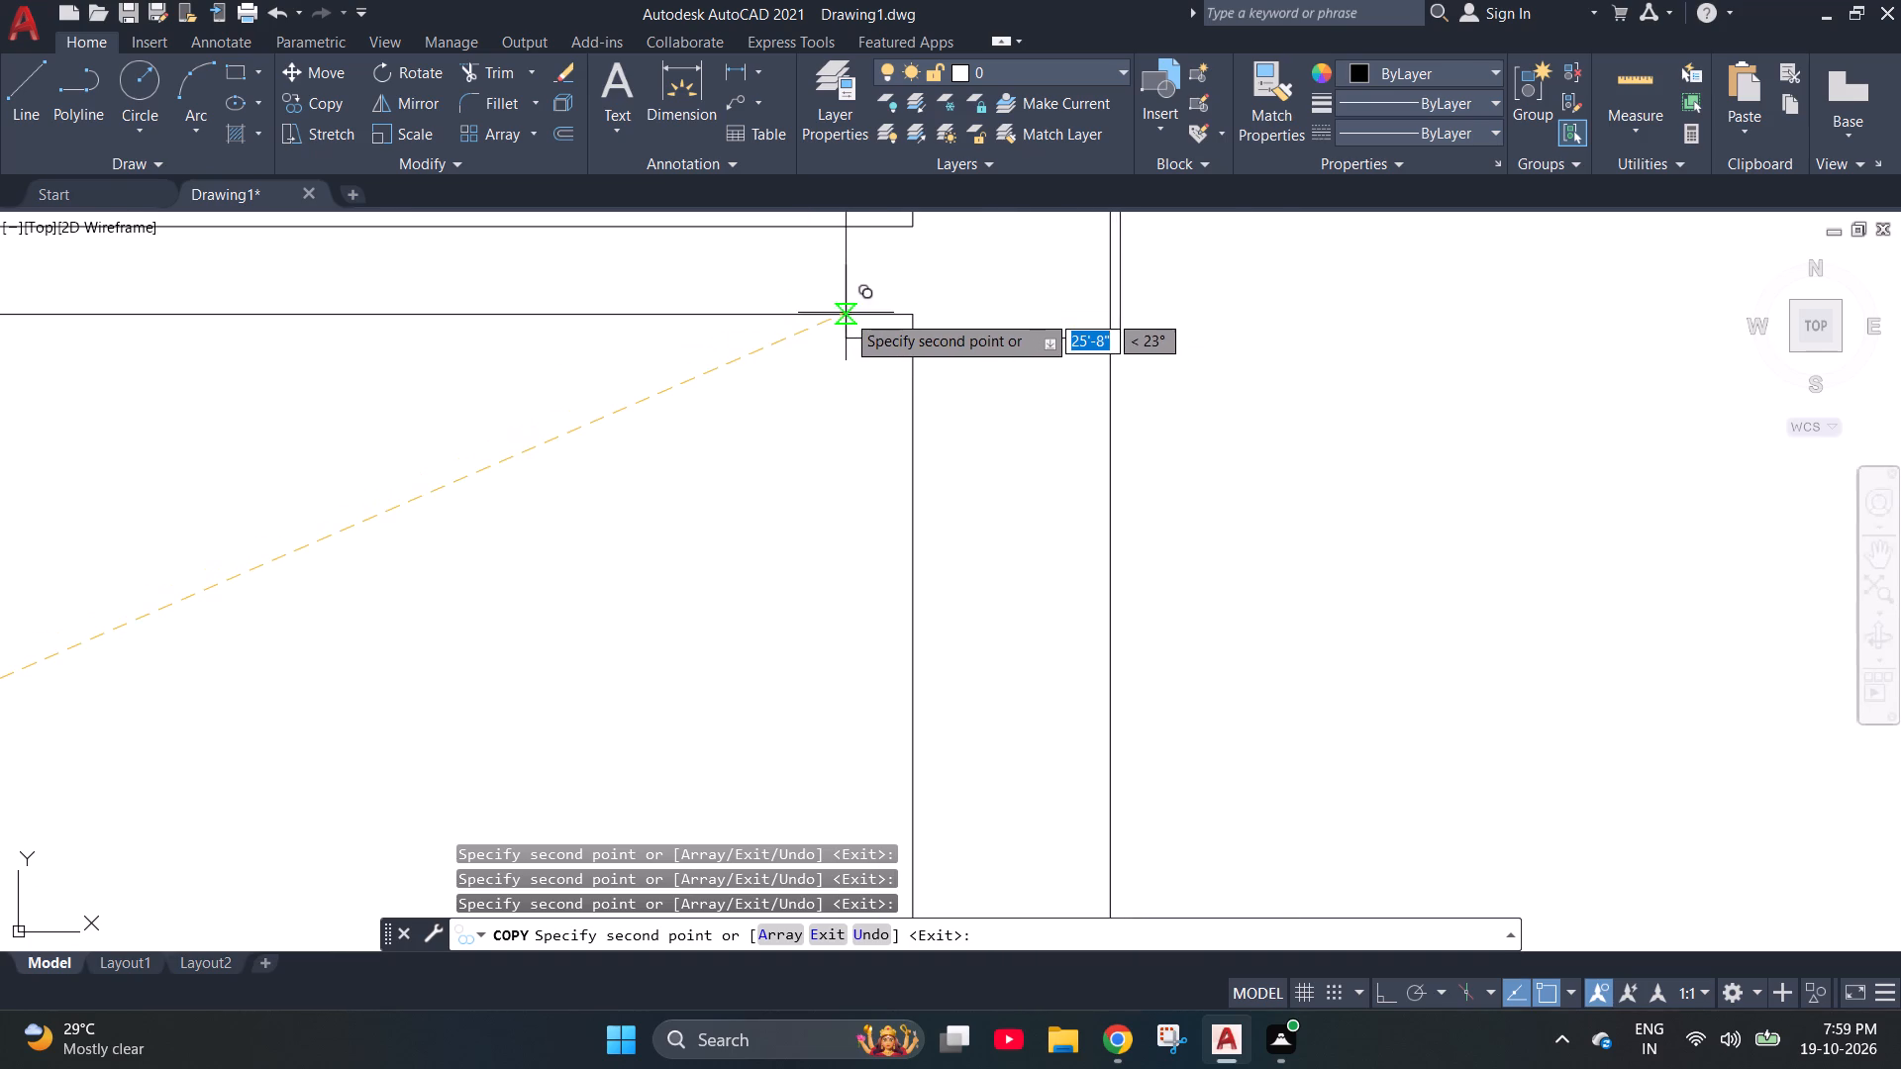
pyautogui.scroll(3, 847, 269)
pyautogui.scroll(-1, 838, 350)
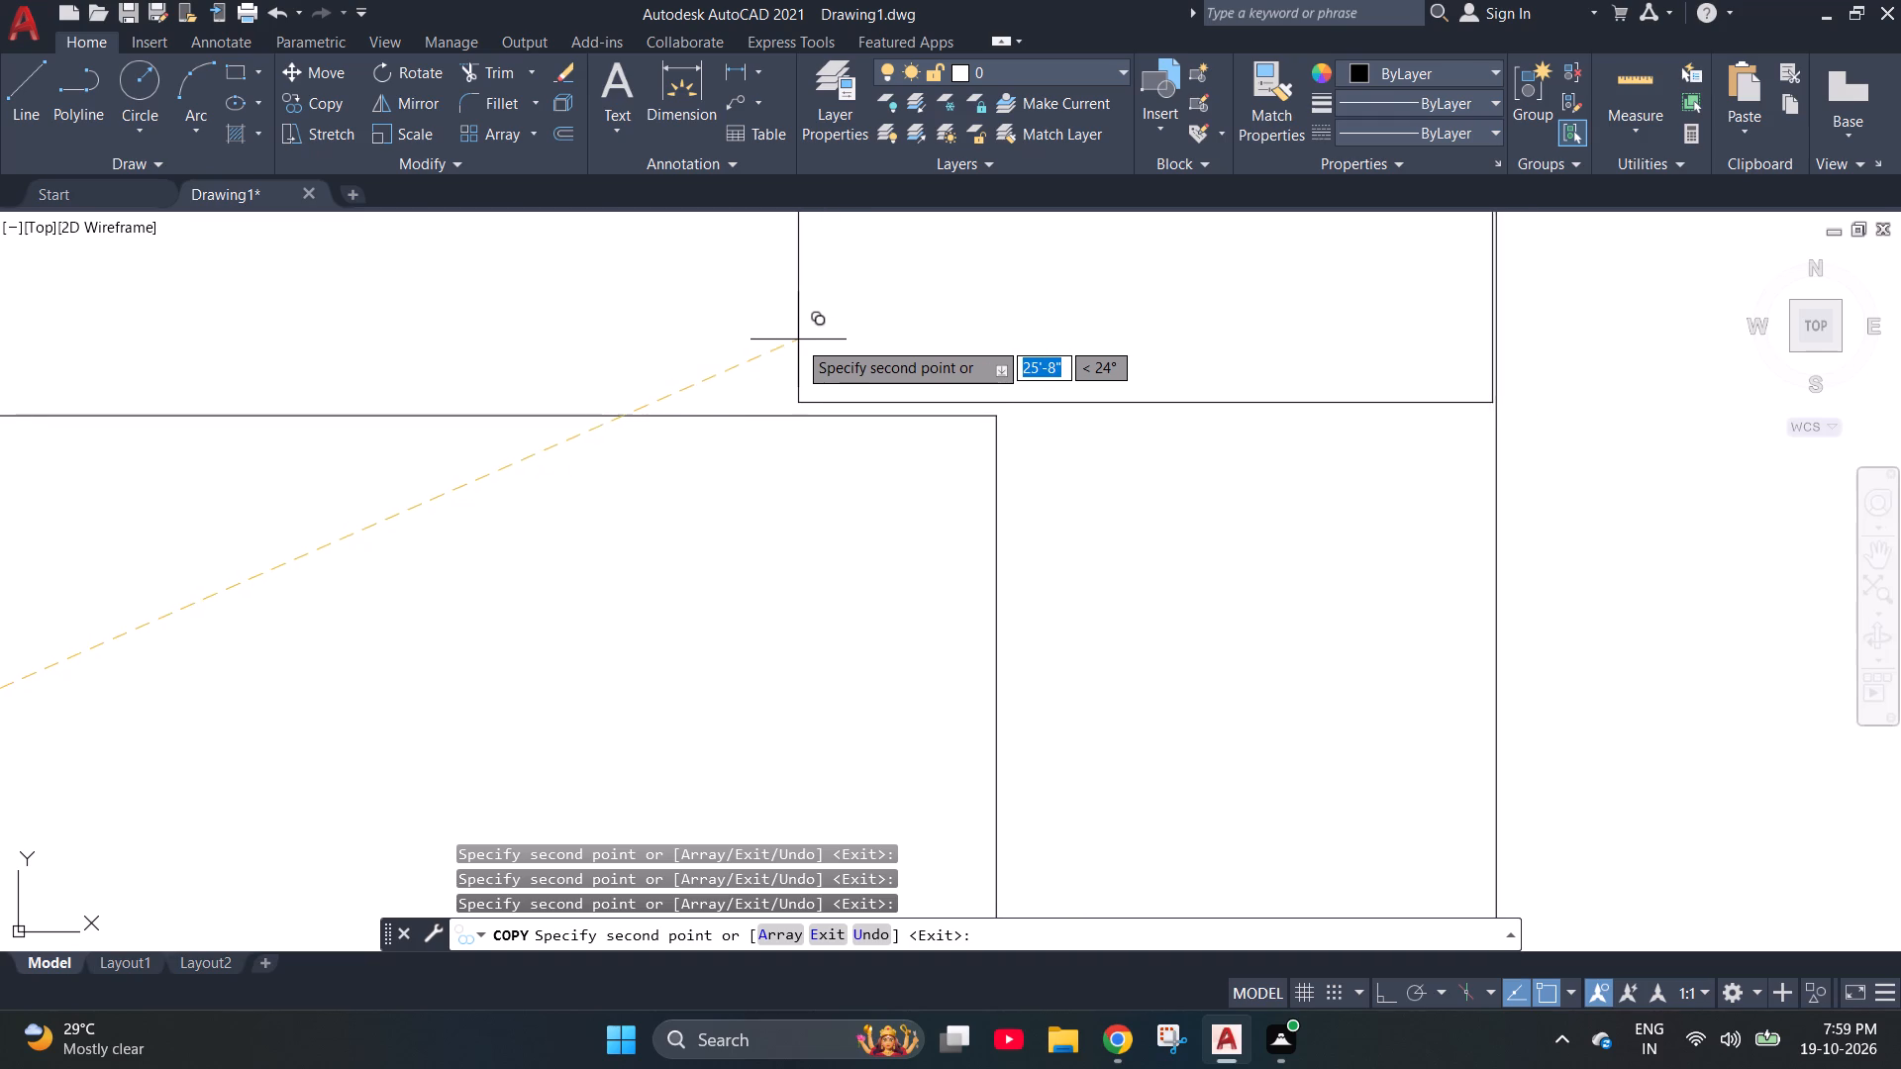
pyautogui.click(801, 352)
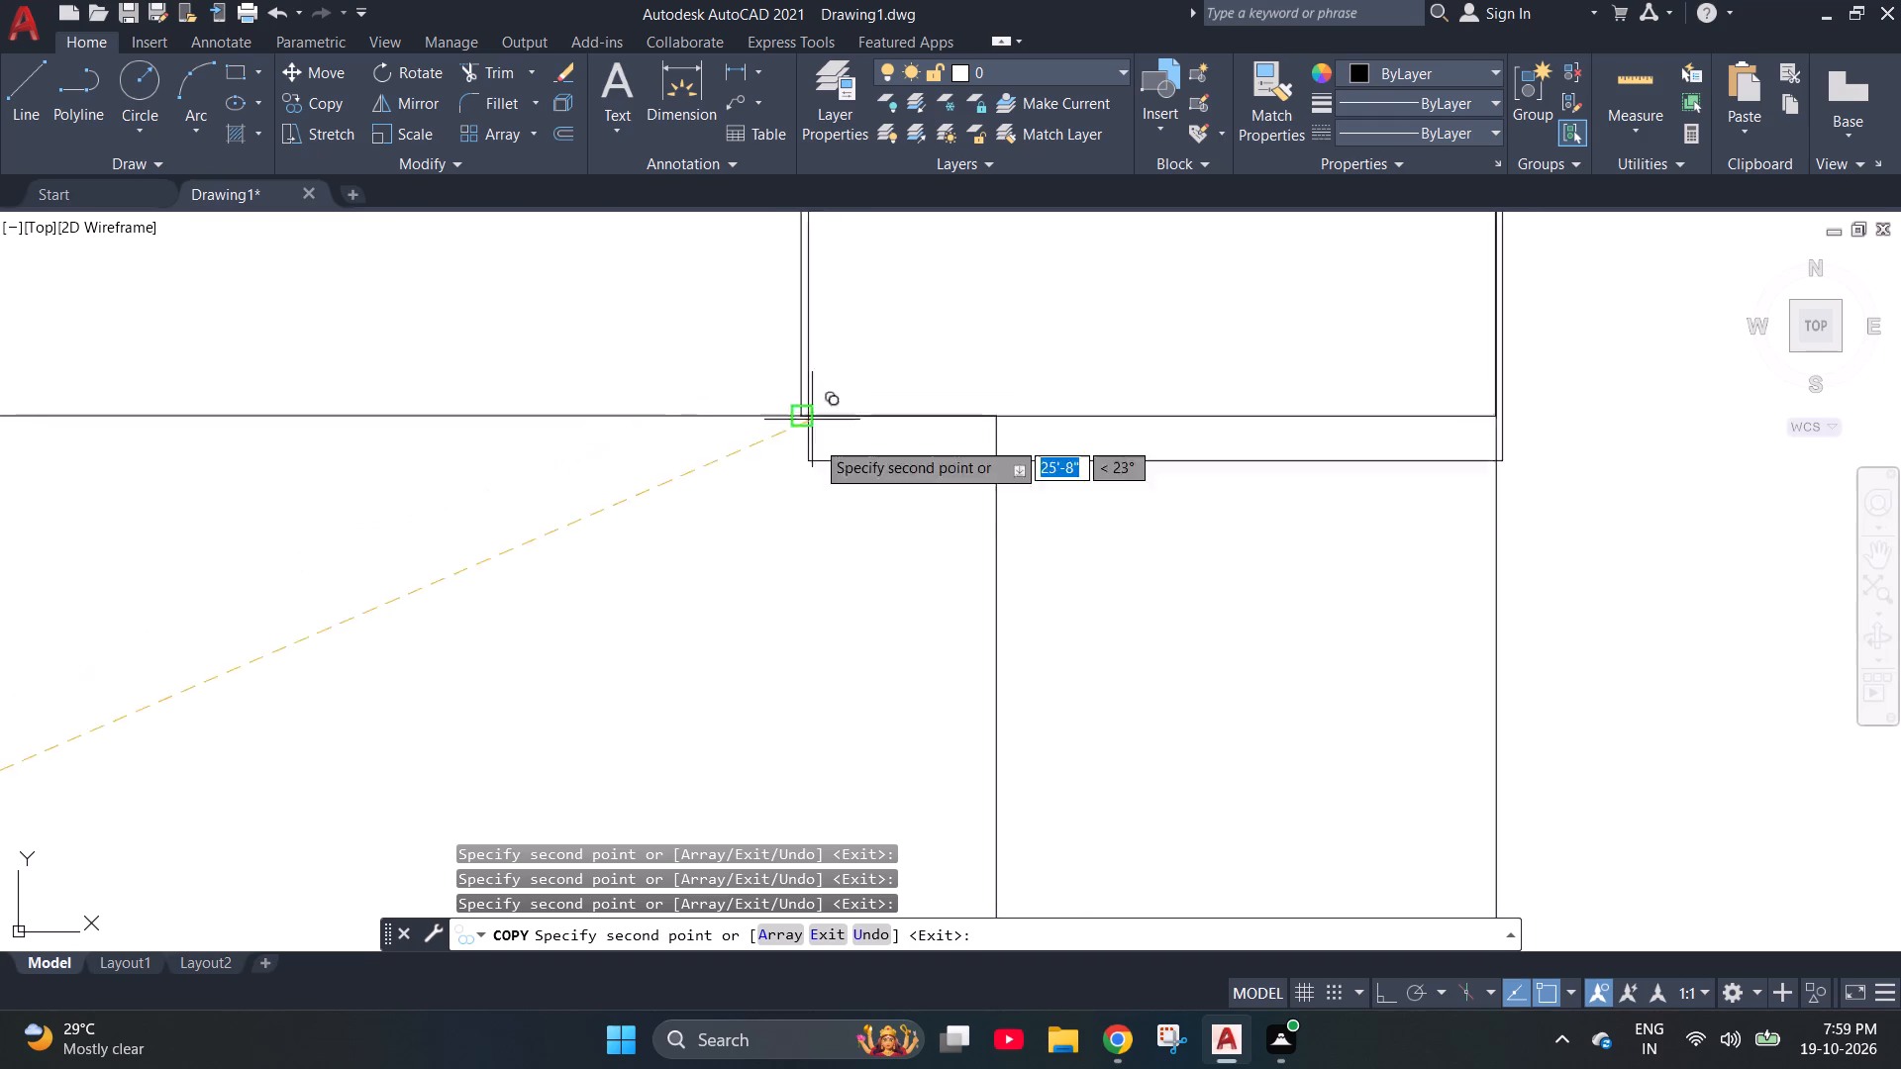
# Place a rectangle copy on the upper-right room's right outer wall, just above the short partition, roughly level with the nearby junction column.
pyautogui.scroll(-5, 821, 485)
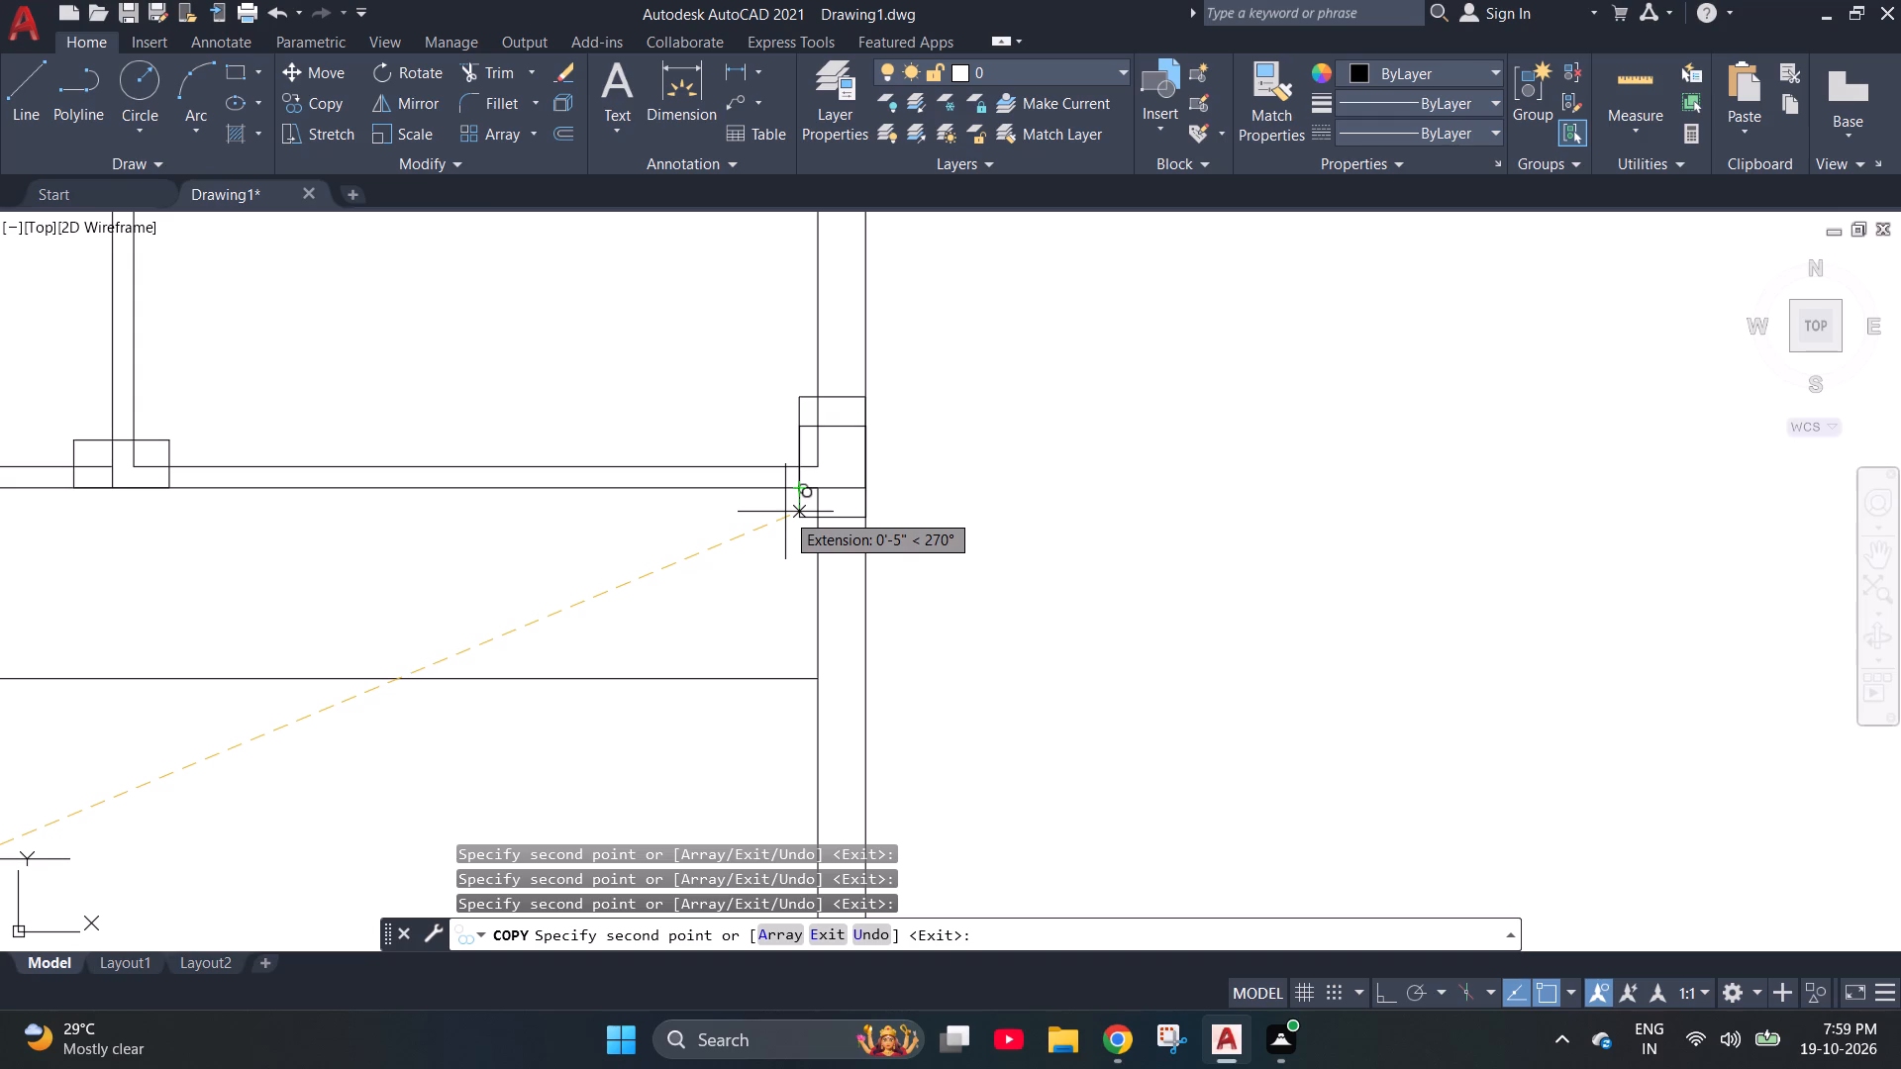
pyautogui.scroll(-4, 785, 512)
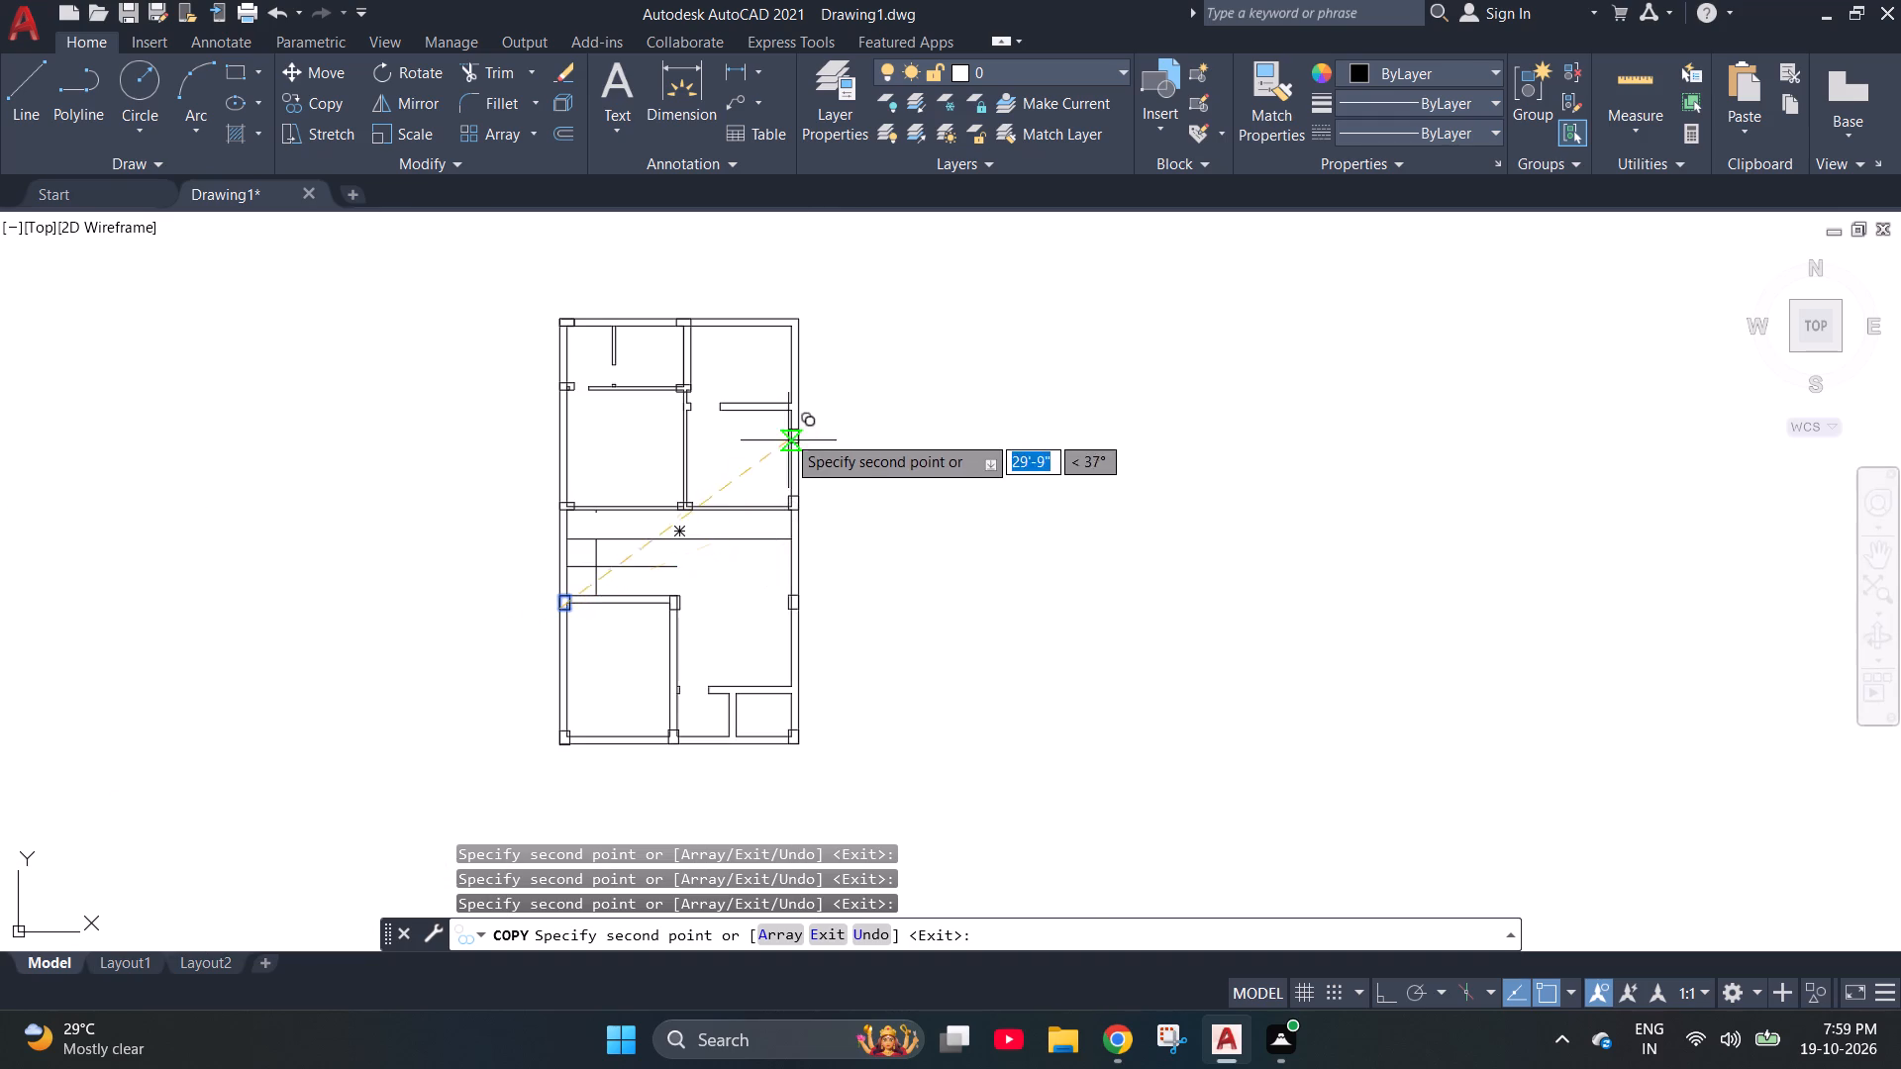
pyautogui.scroll(4, 786, 385)
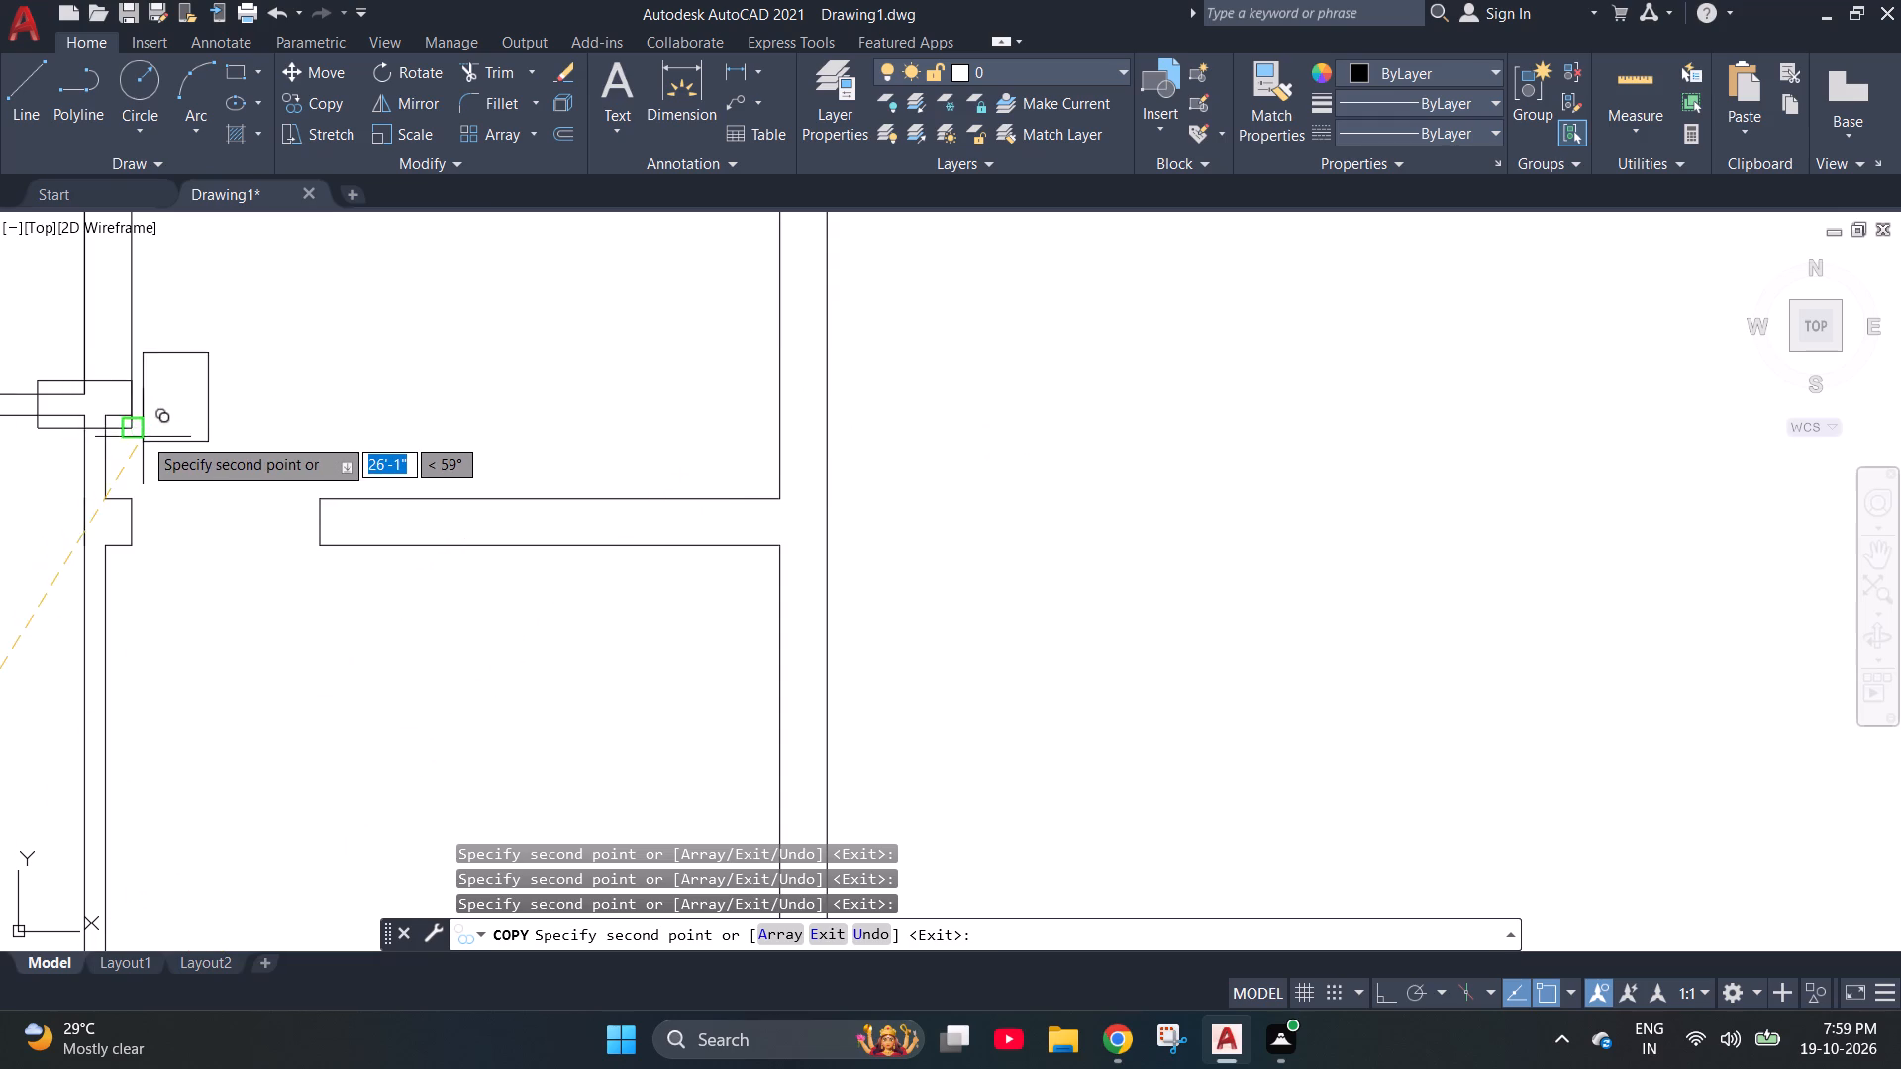
pyautogui.click(761, 440)
# Place the last rectangle copy about 37'-0" away at 50°, inside the floor plan's outer upper-right corner, and finish copying.
pyautogui.scroll(-2, 735, 521)
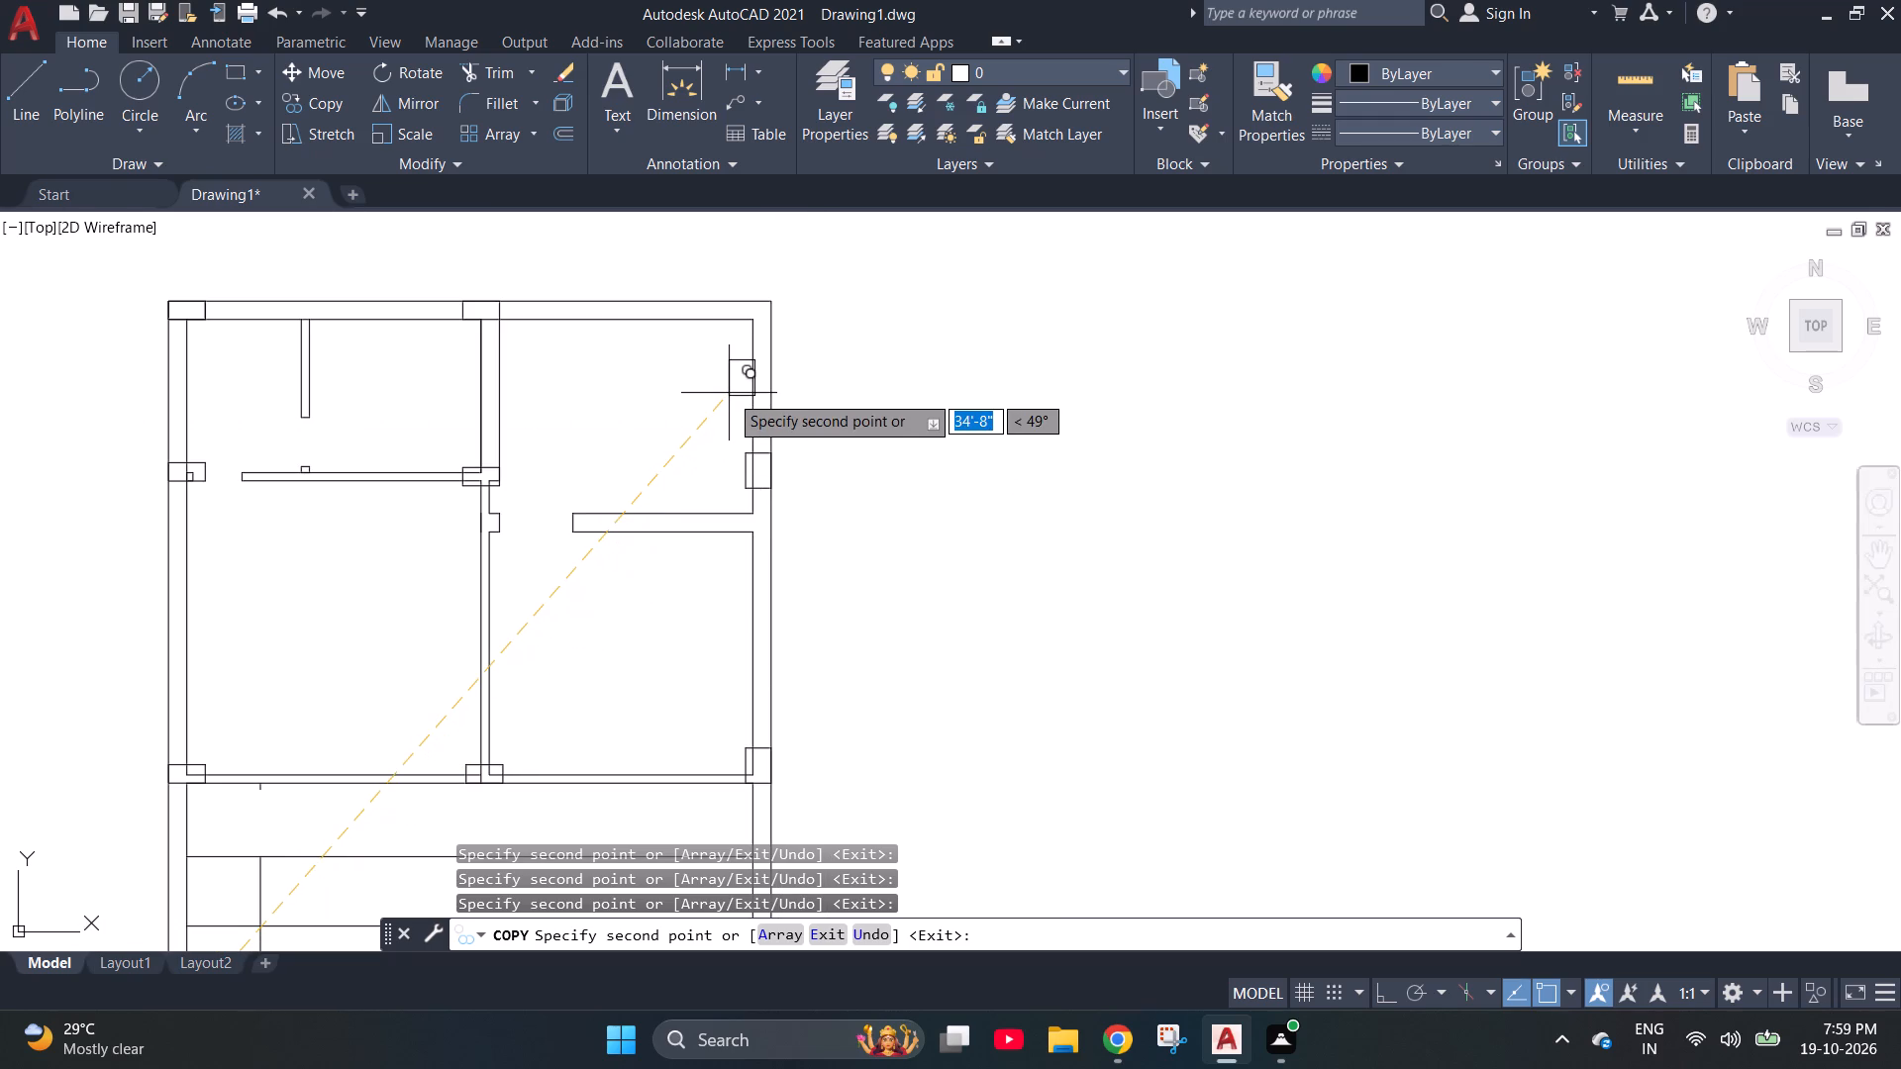
pyautogui.scroll(3, 745, 338)
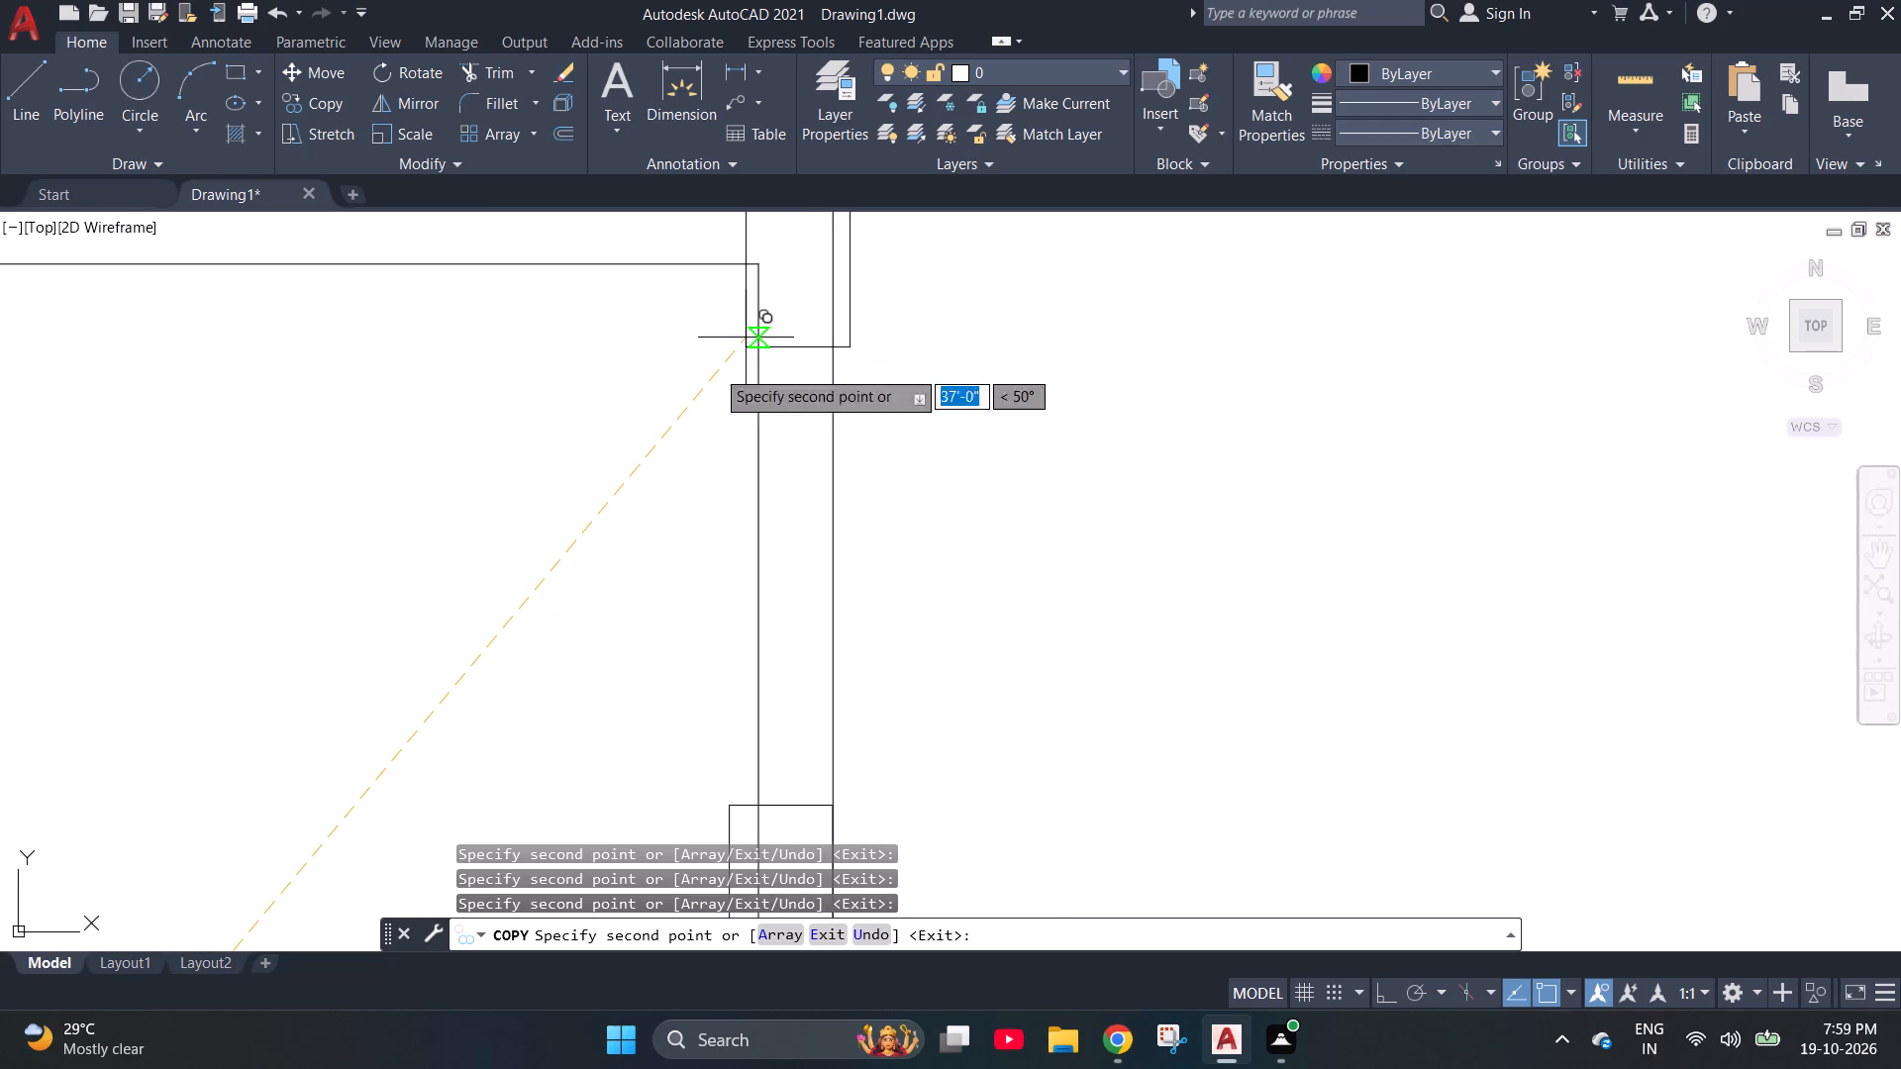
pyautogui.scroll(-1, 705, 401)
pyautogui.scroll(3, 732, 328)
pyautogui.scroll(-2, 730, 328)
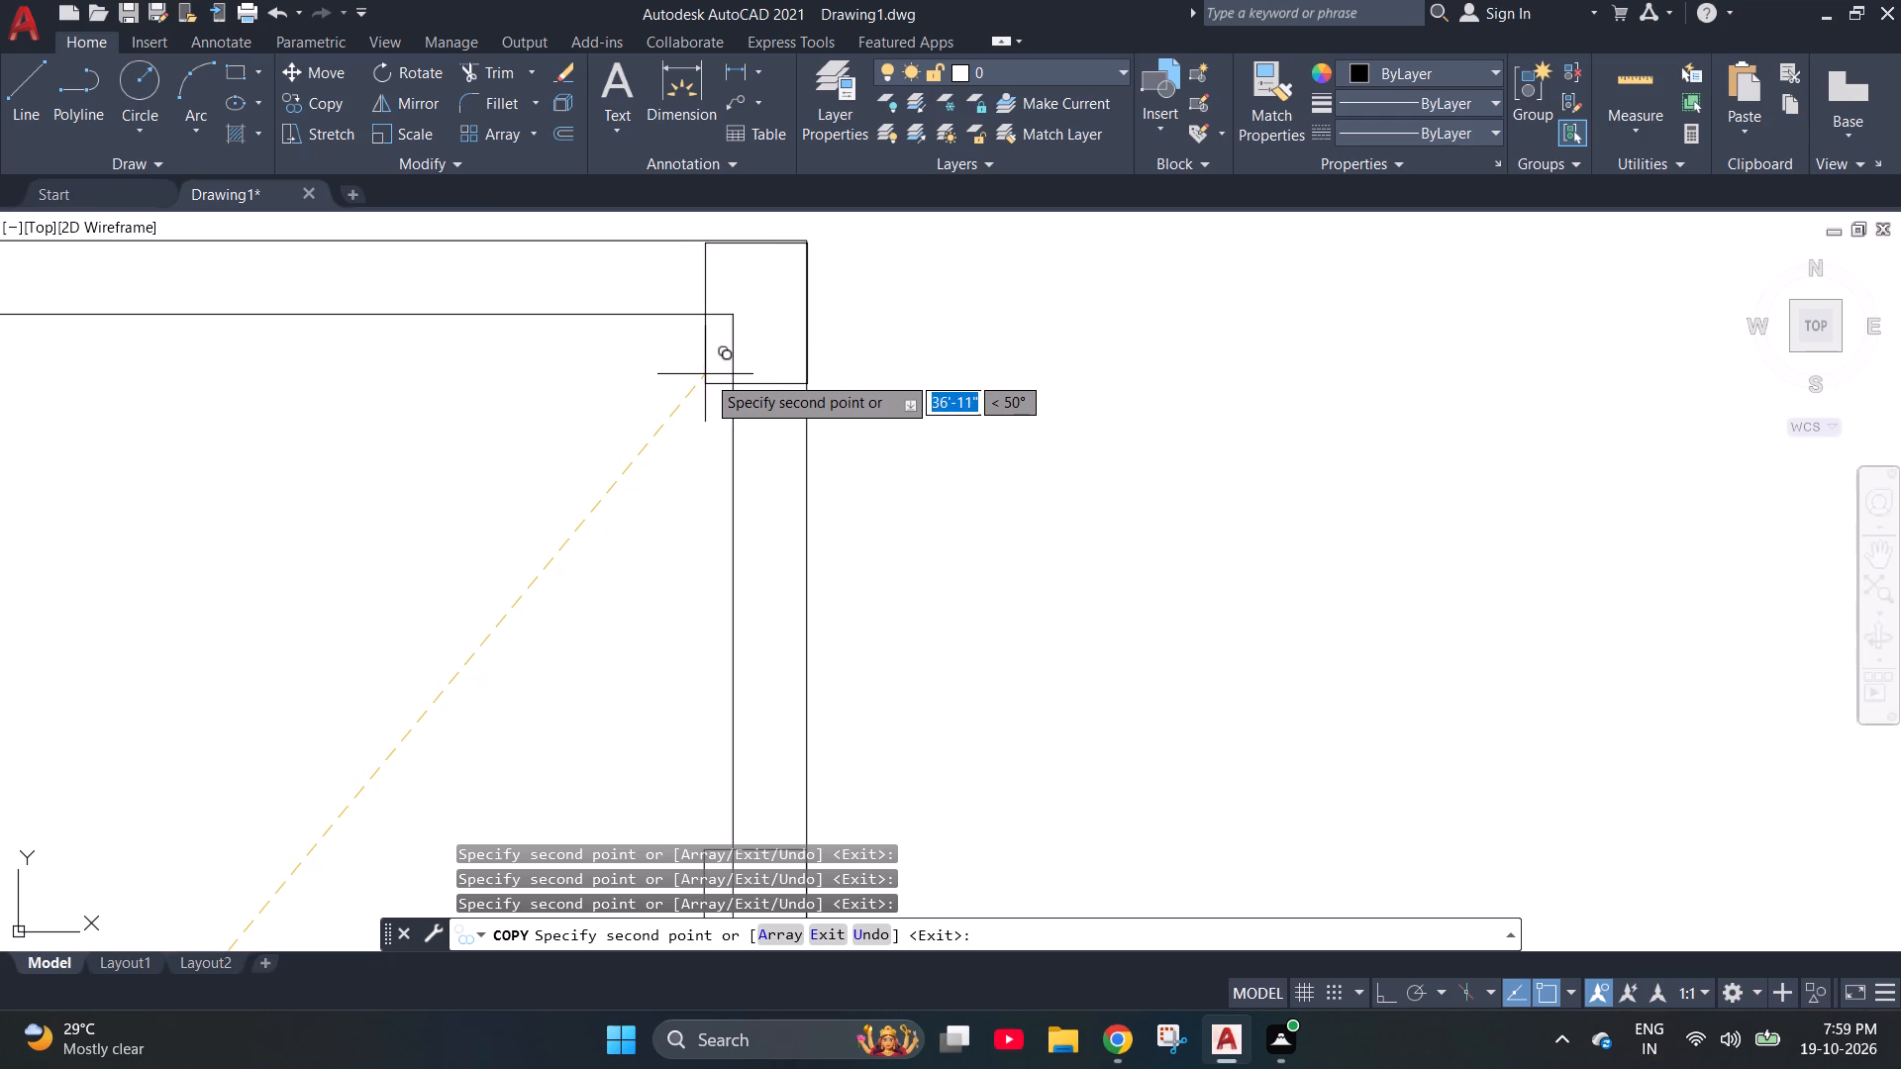
pyautogui.scroll(2, 705, 373)
pyautogui.scroll(-2, 641, 442)
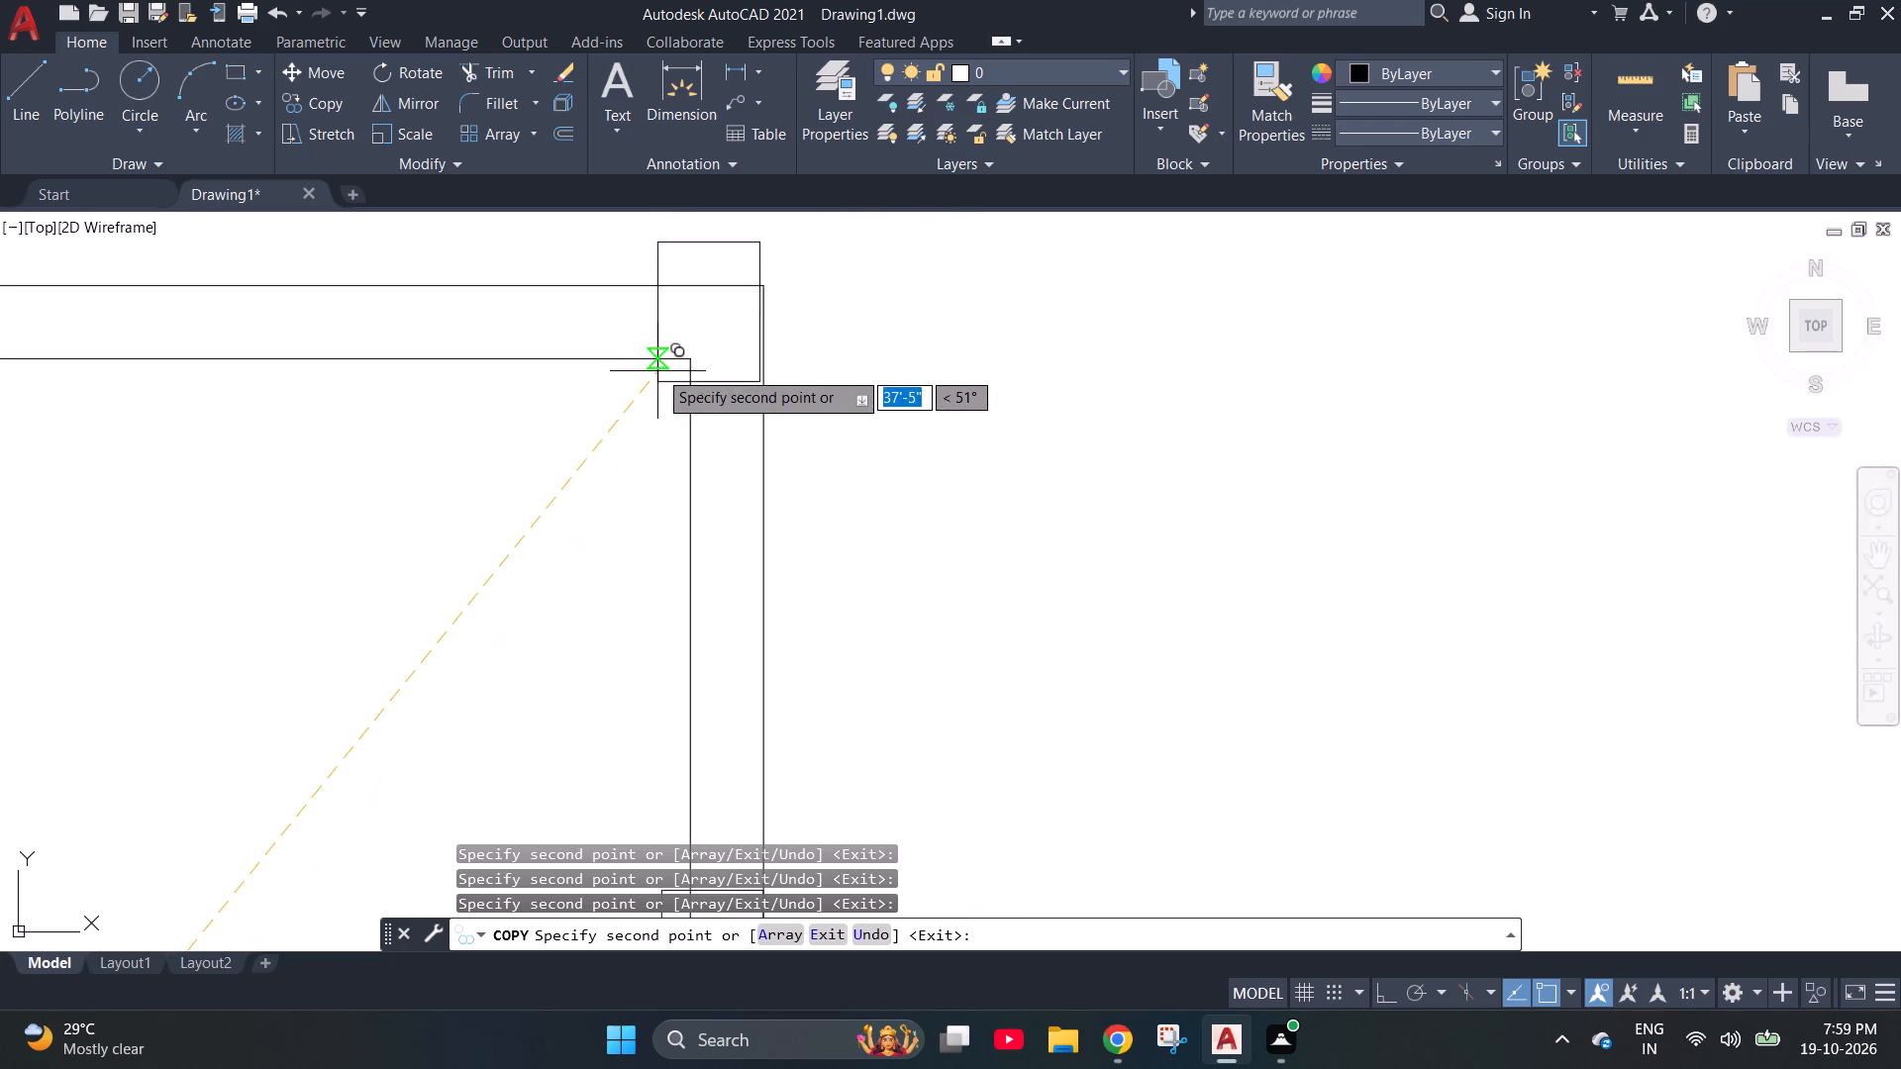
pyautogui.scroll(2, 657, 369)
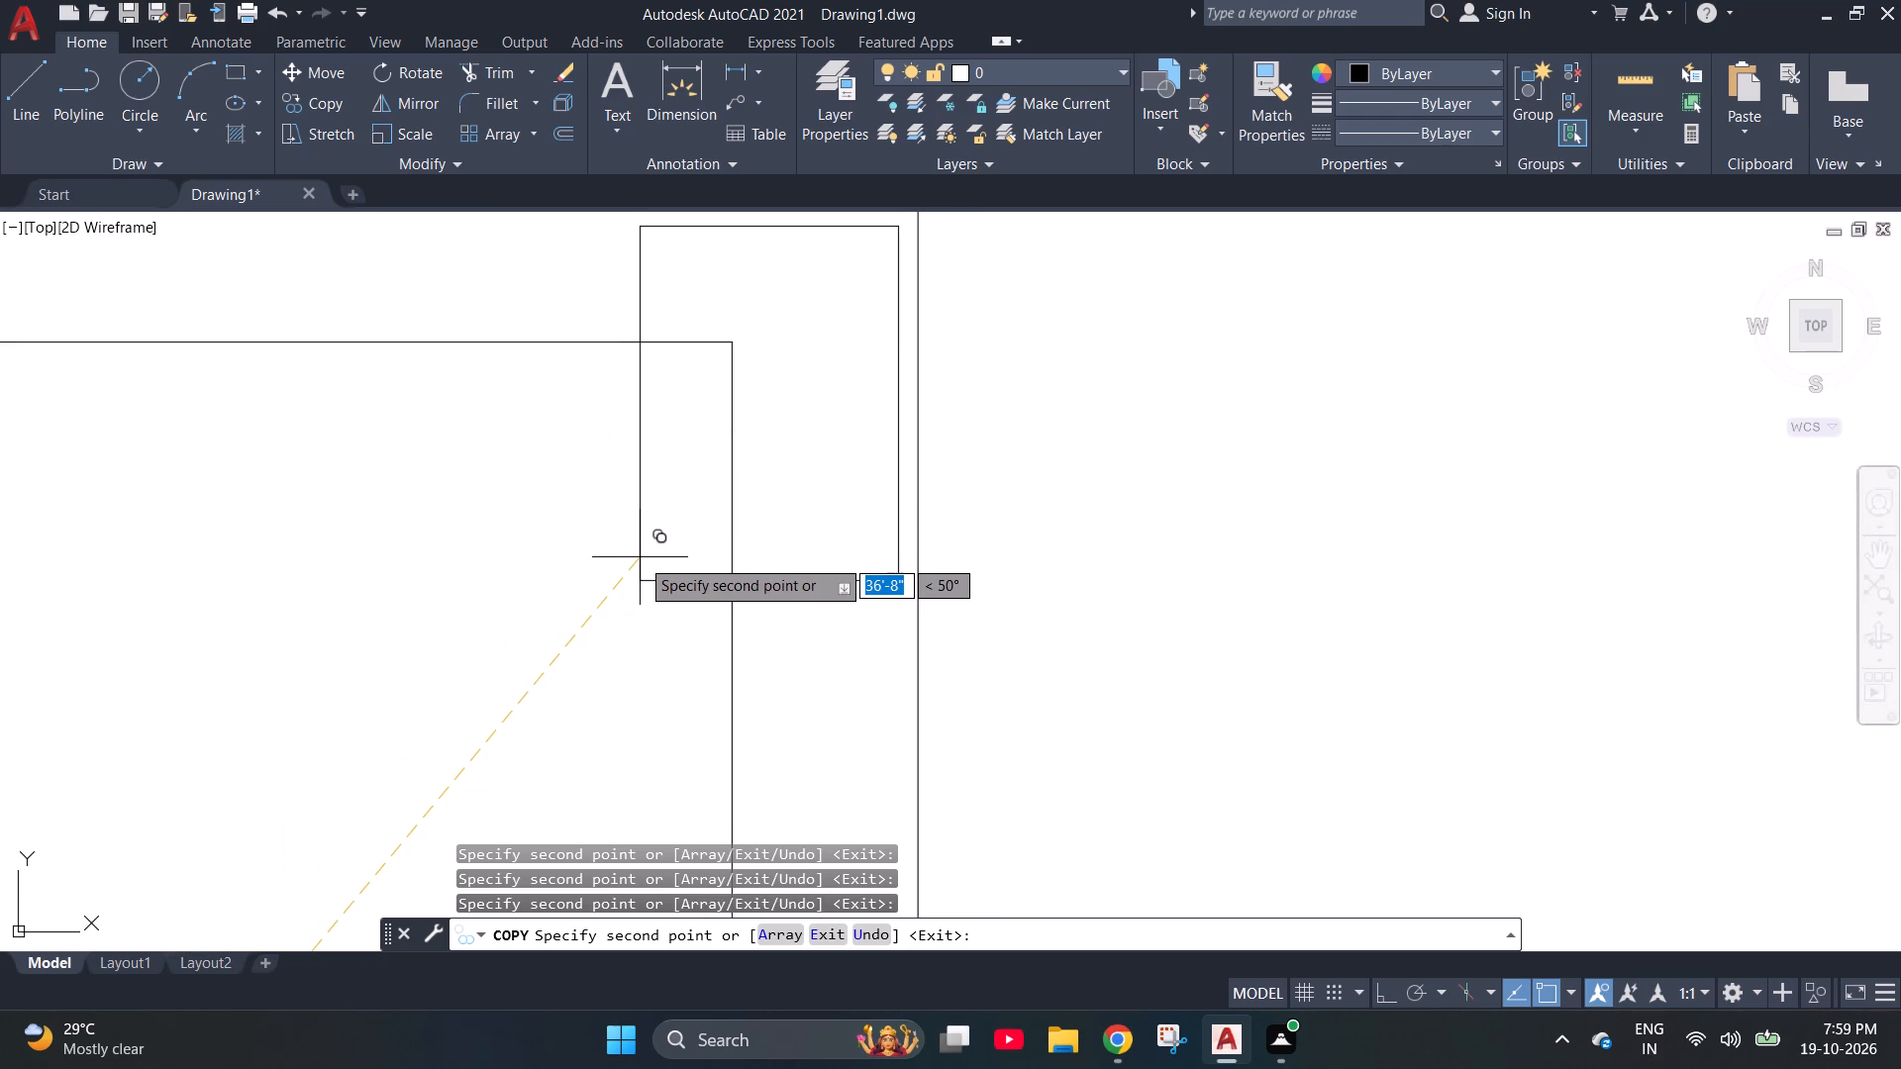
pyautogui.scroll(-1, 640, 557)
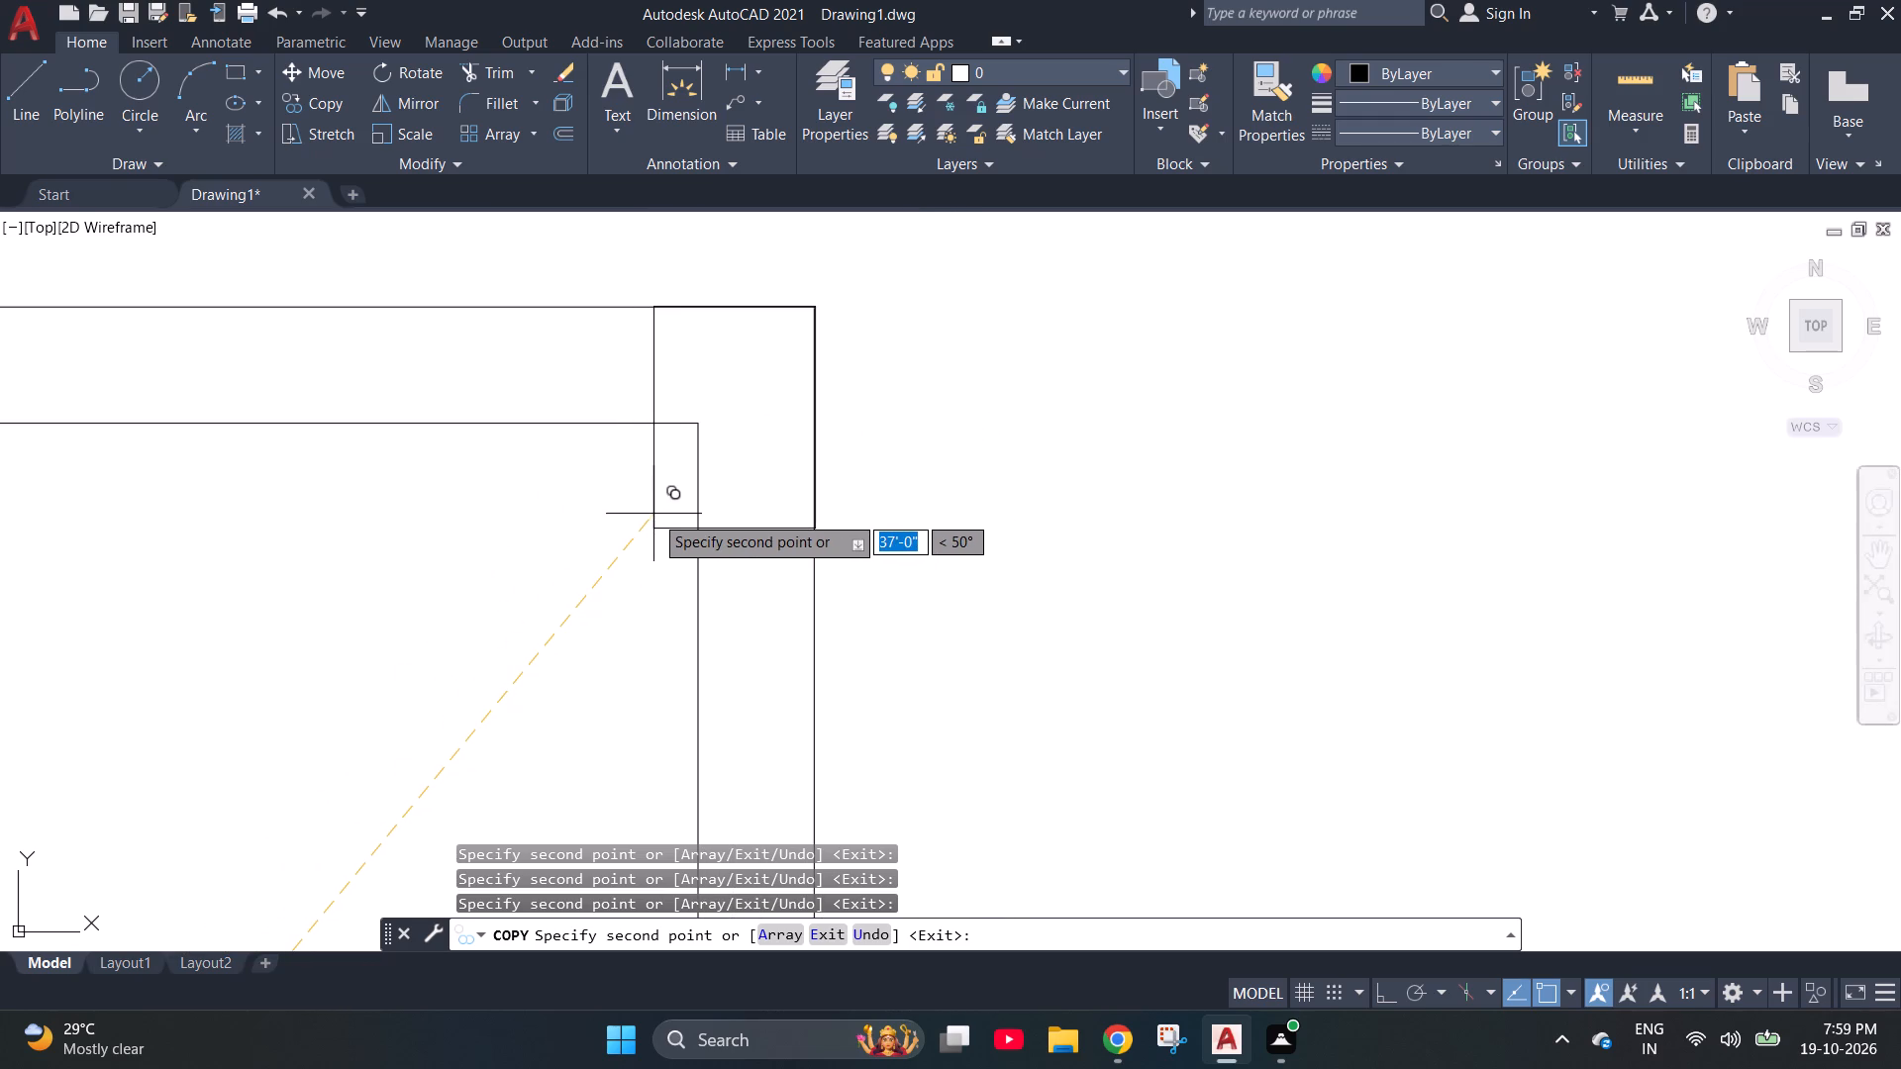
pyautogui.click(653, 514)
pyautogui.scroll(-5, 1061, 583)
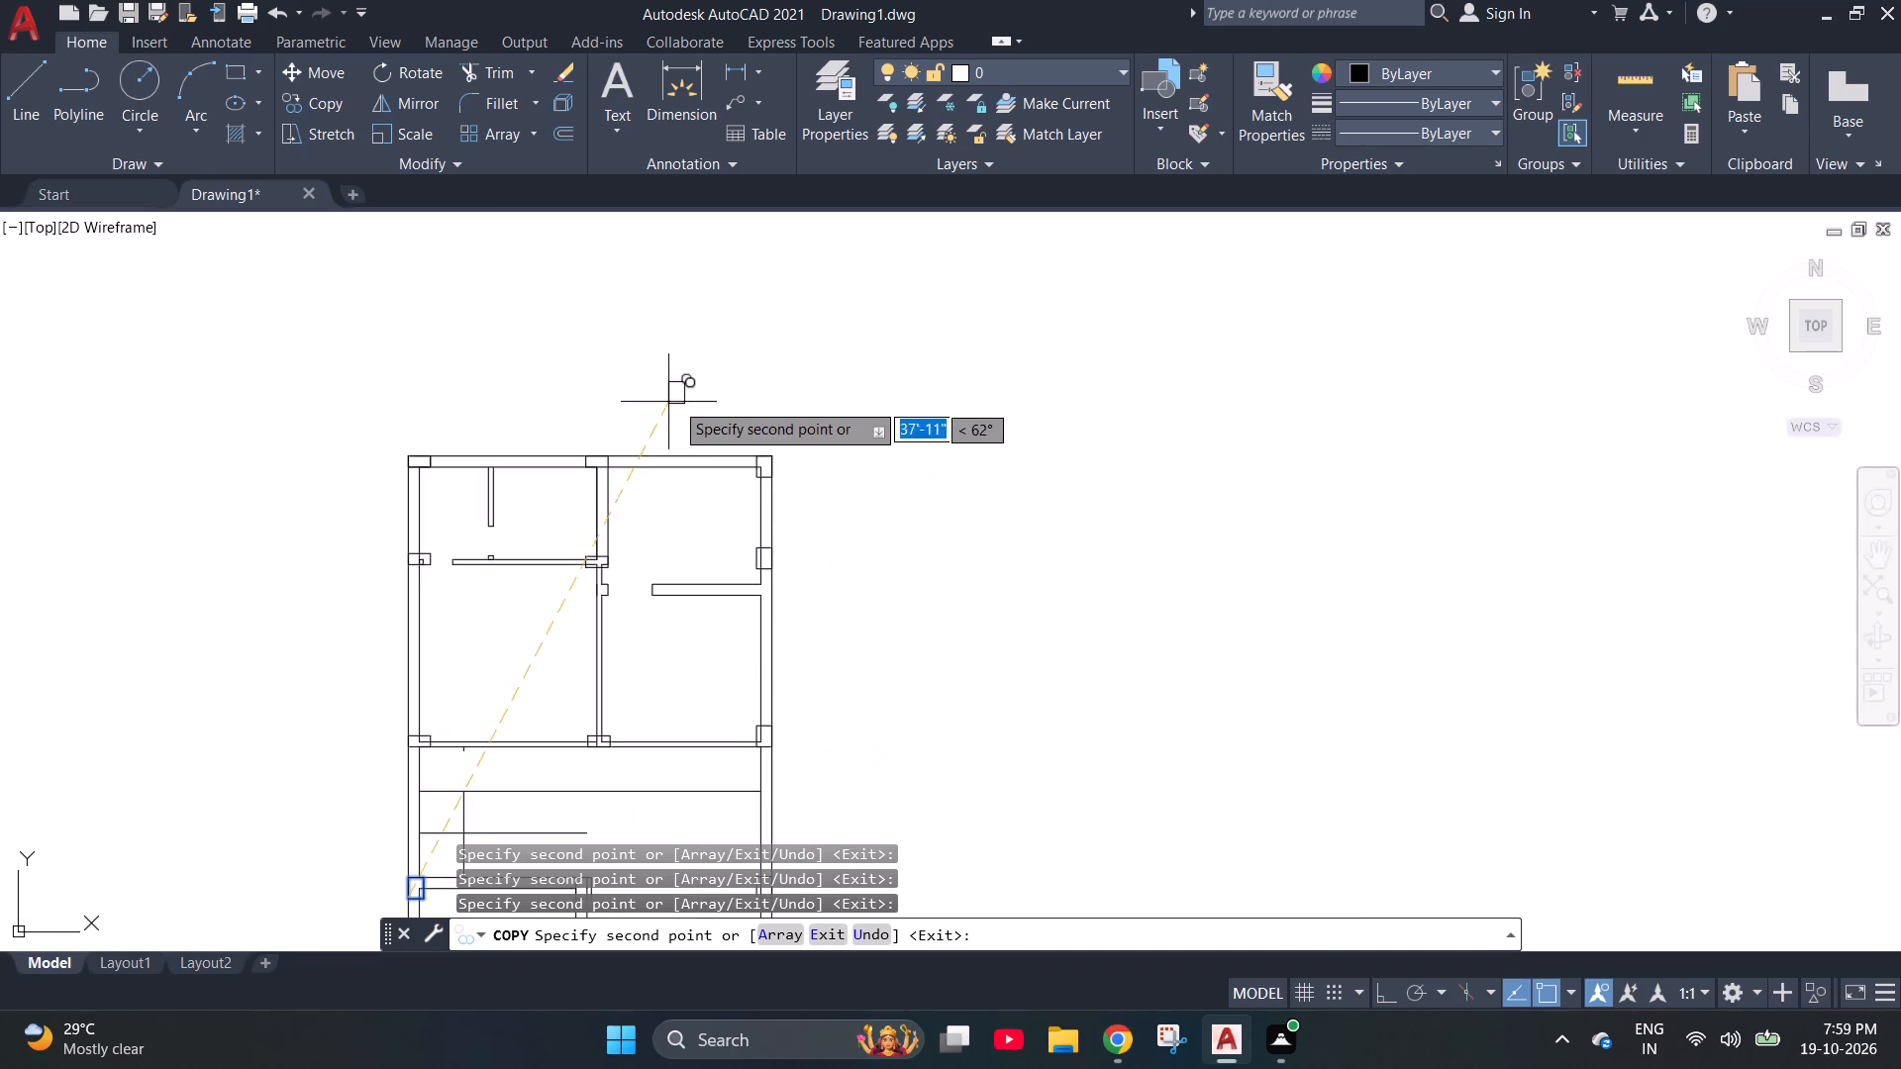
pyautogui.scroll(-2, 1012, 558)
pyautogui.press('Escape')
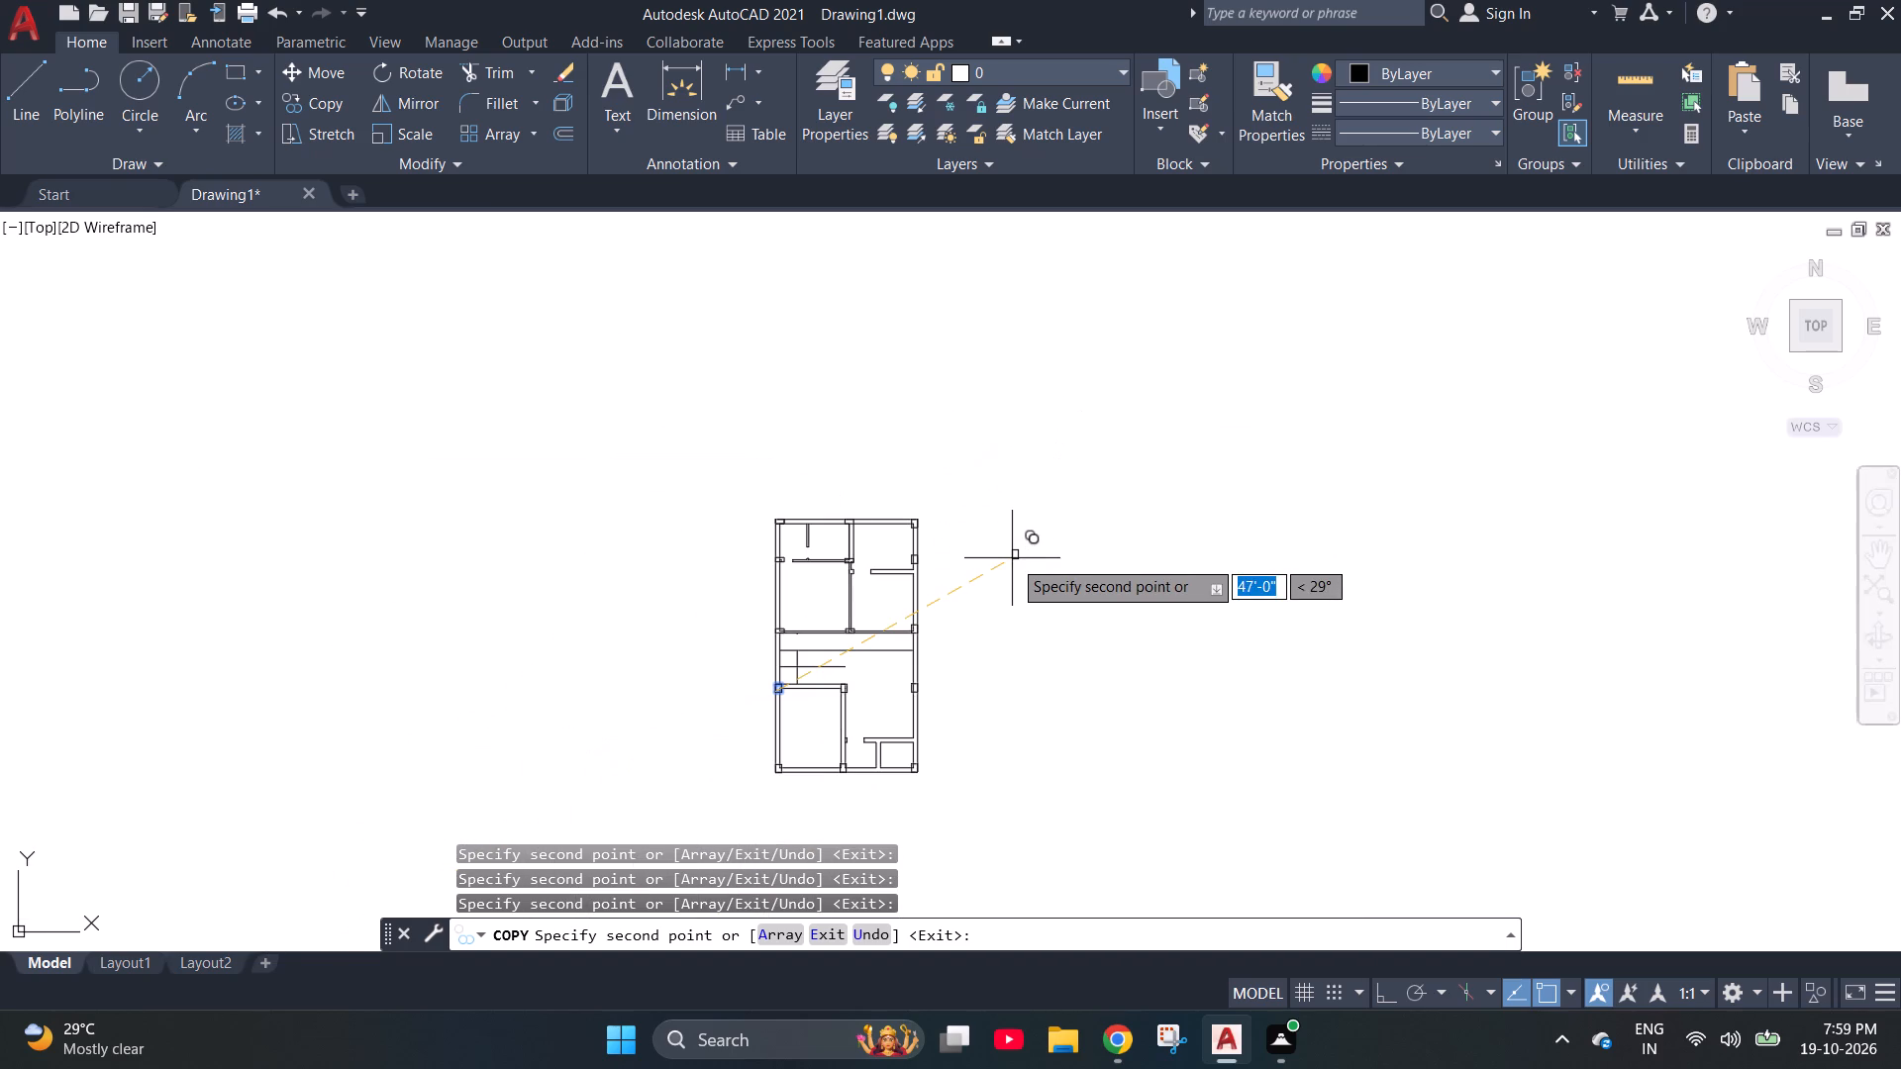
# Fill the floor plan's upper-left corner column rectangle with the solid black Imperial hatch from the tool palettes.
pyautogui.scroll(4, 750, 536)
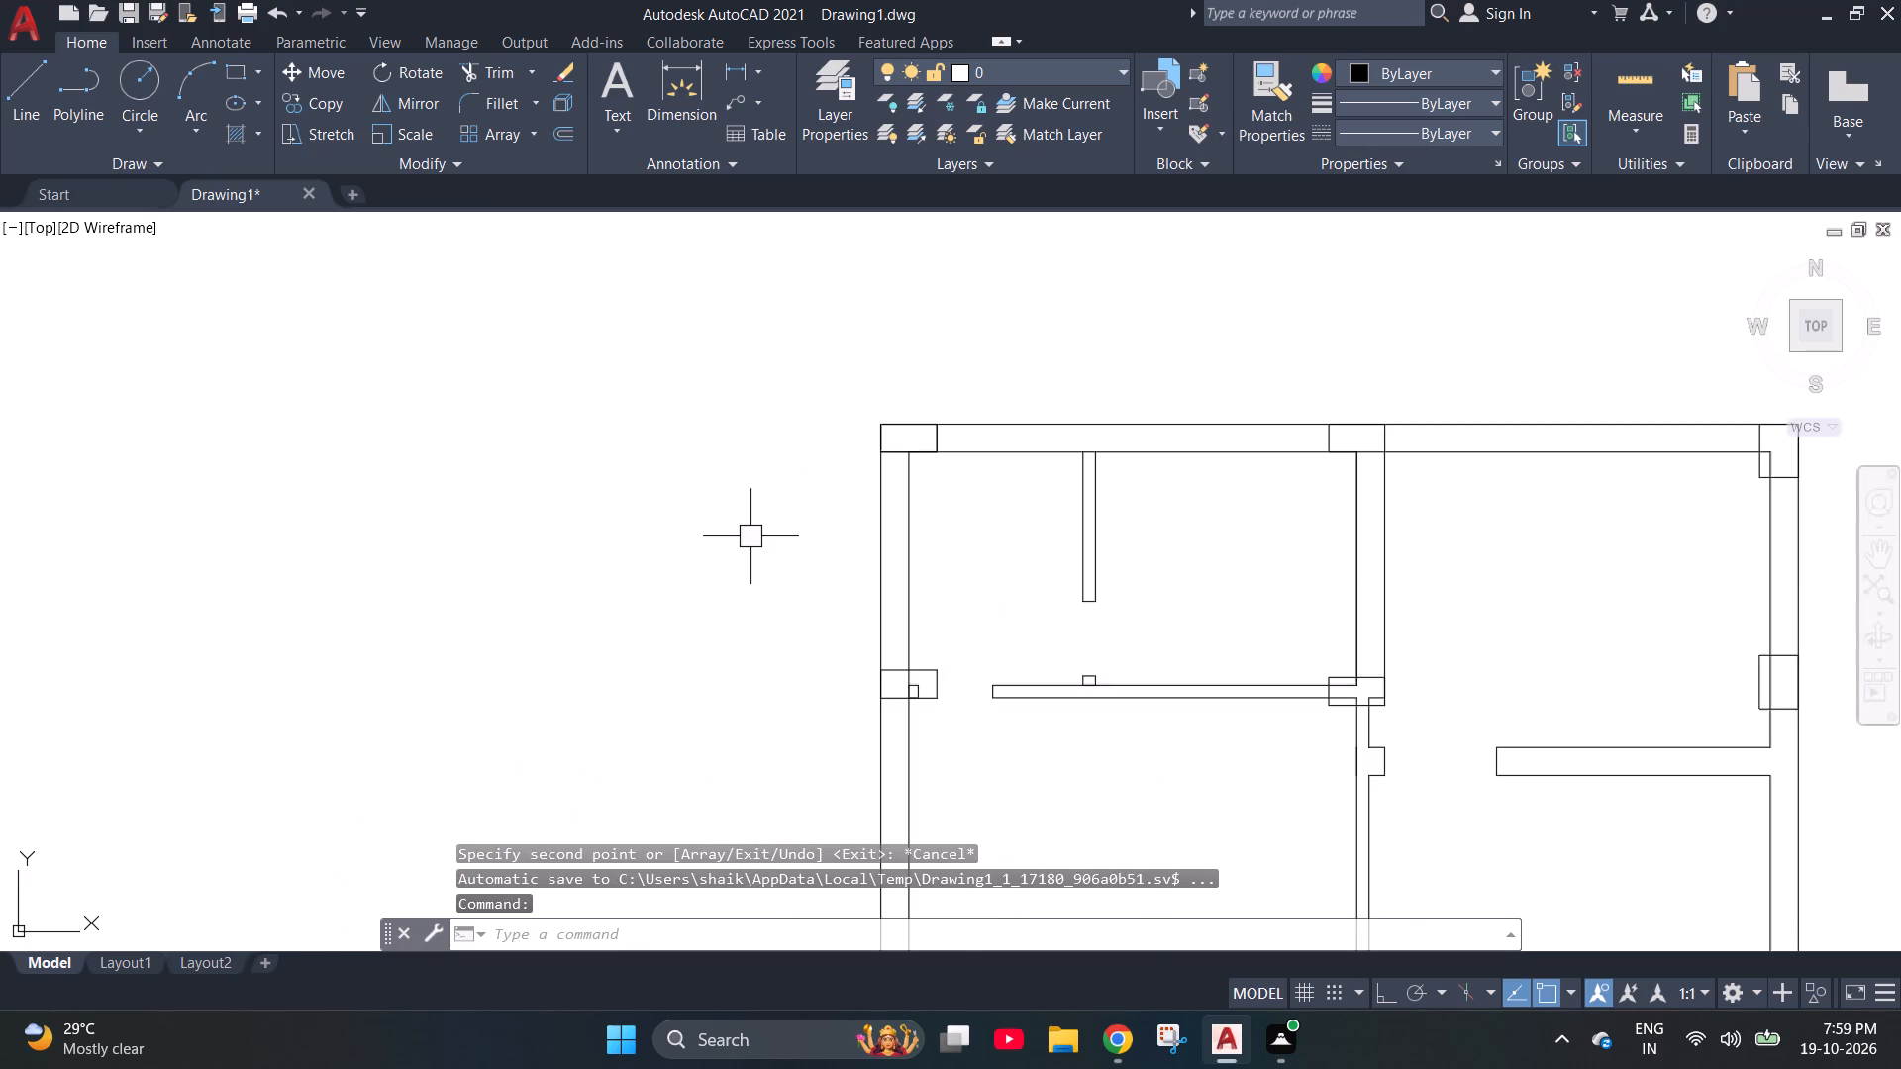
pyautogui.scroll(-1, 780, 530)
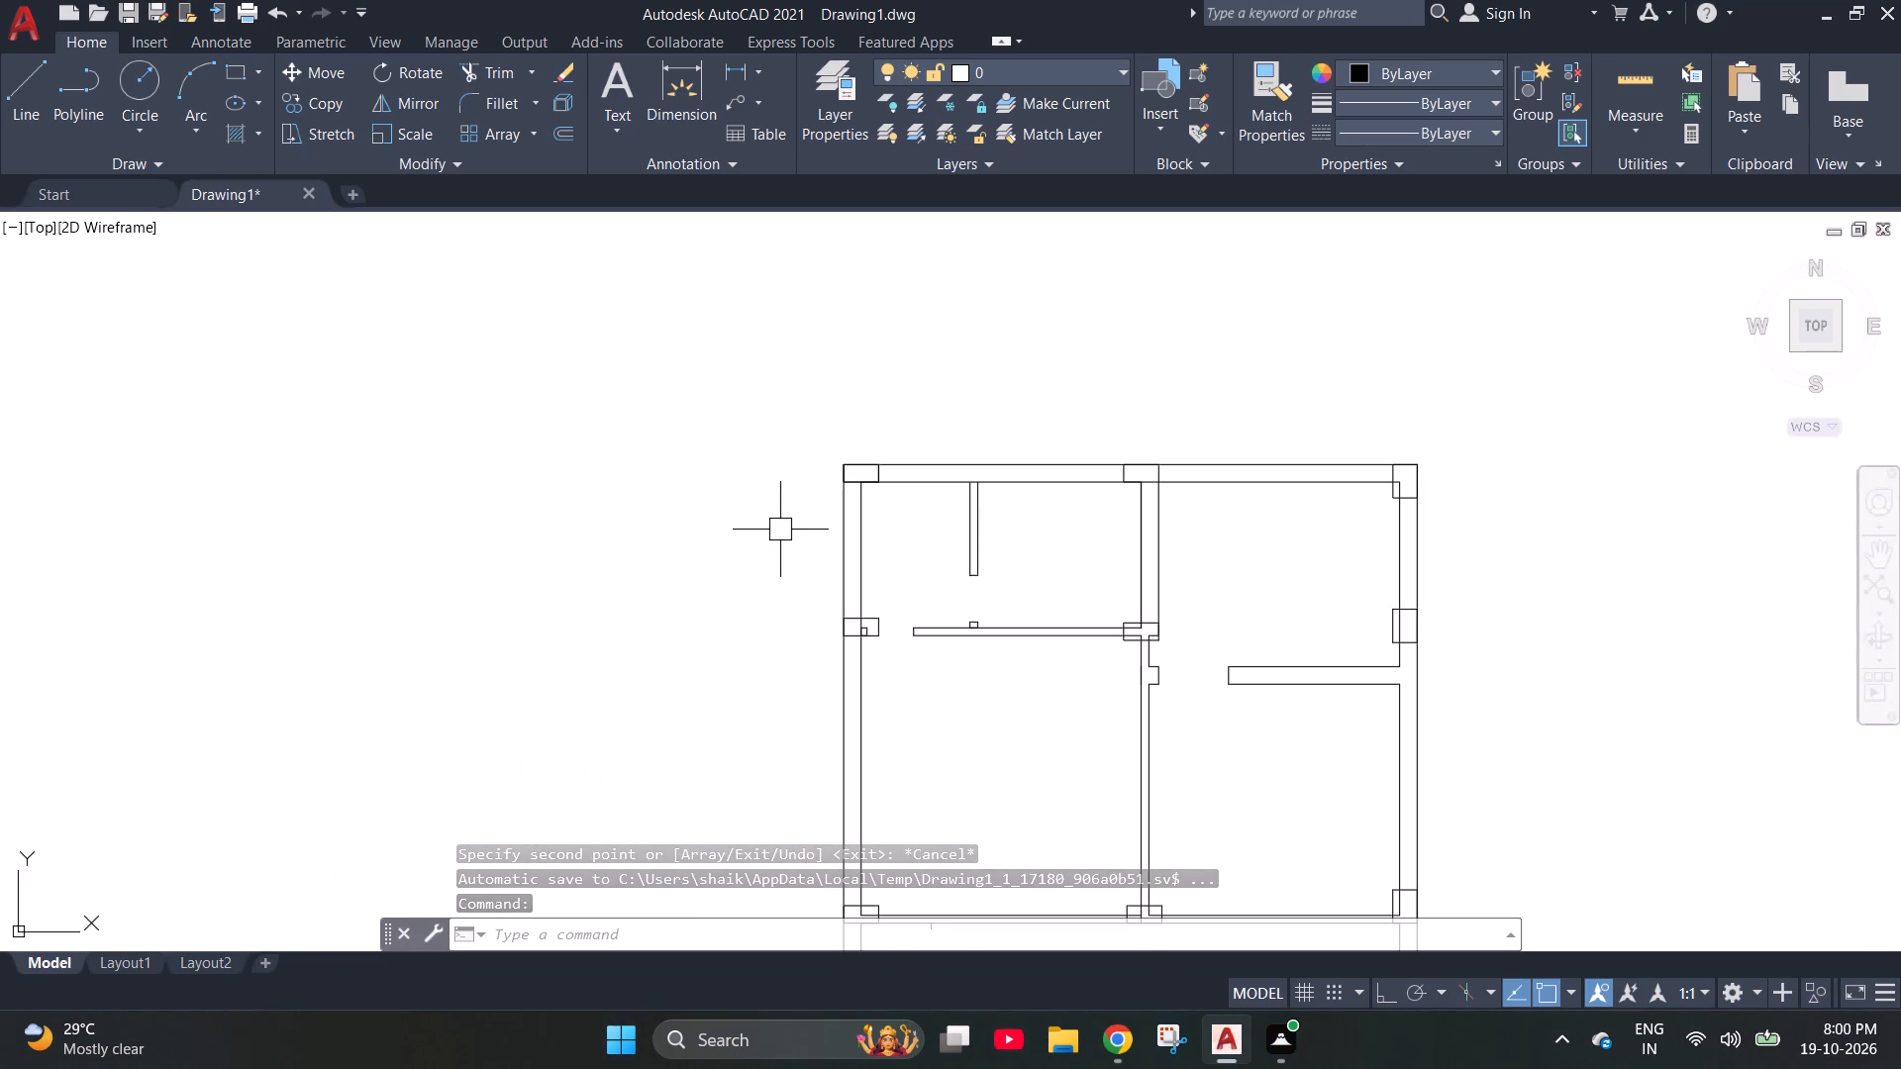
pyautogui.hotkey('ctrl', '3')
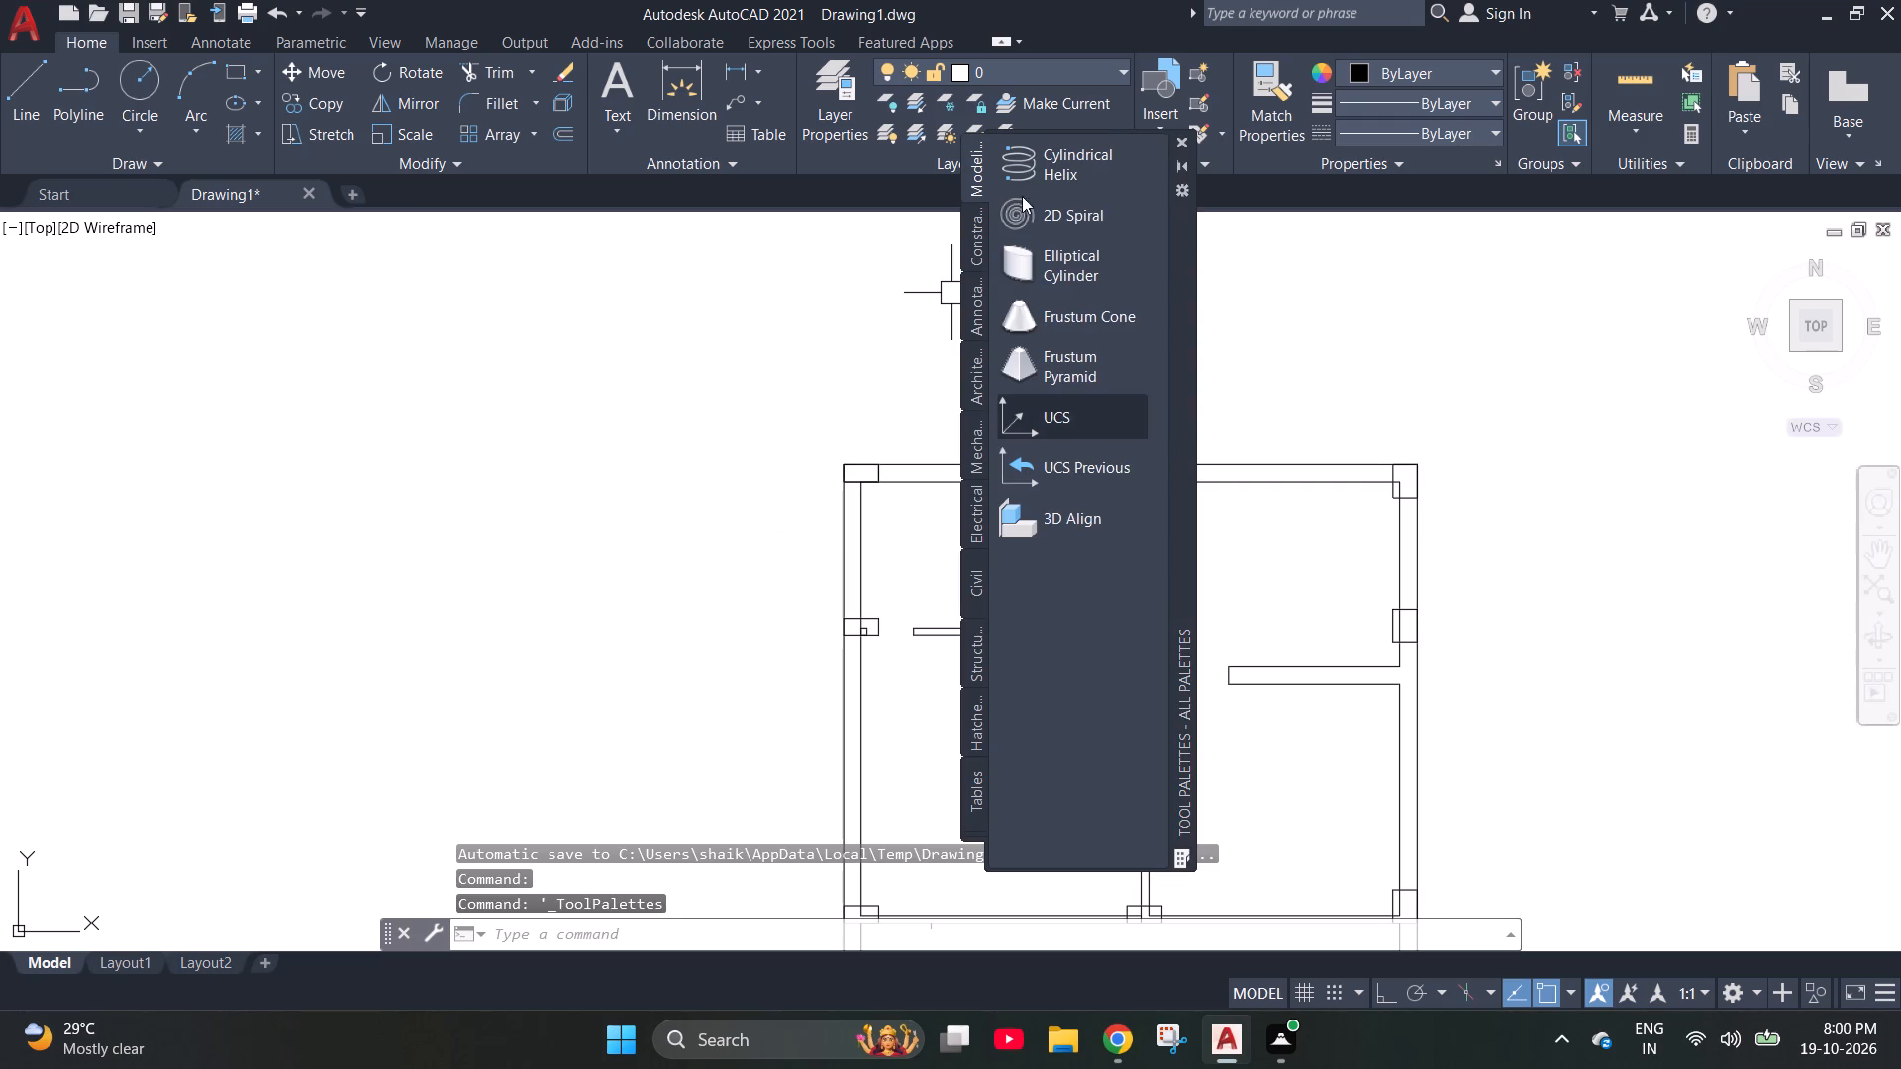
pyautogui.moveTo(1181, 362); pyautogui.dragTo(1599, 608)
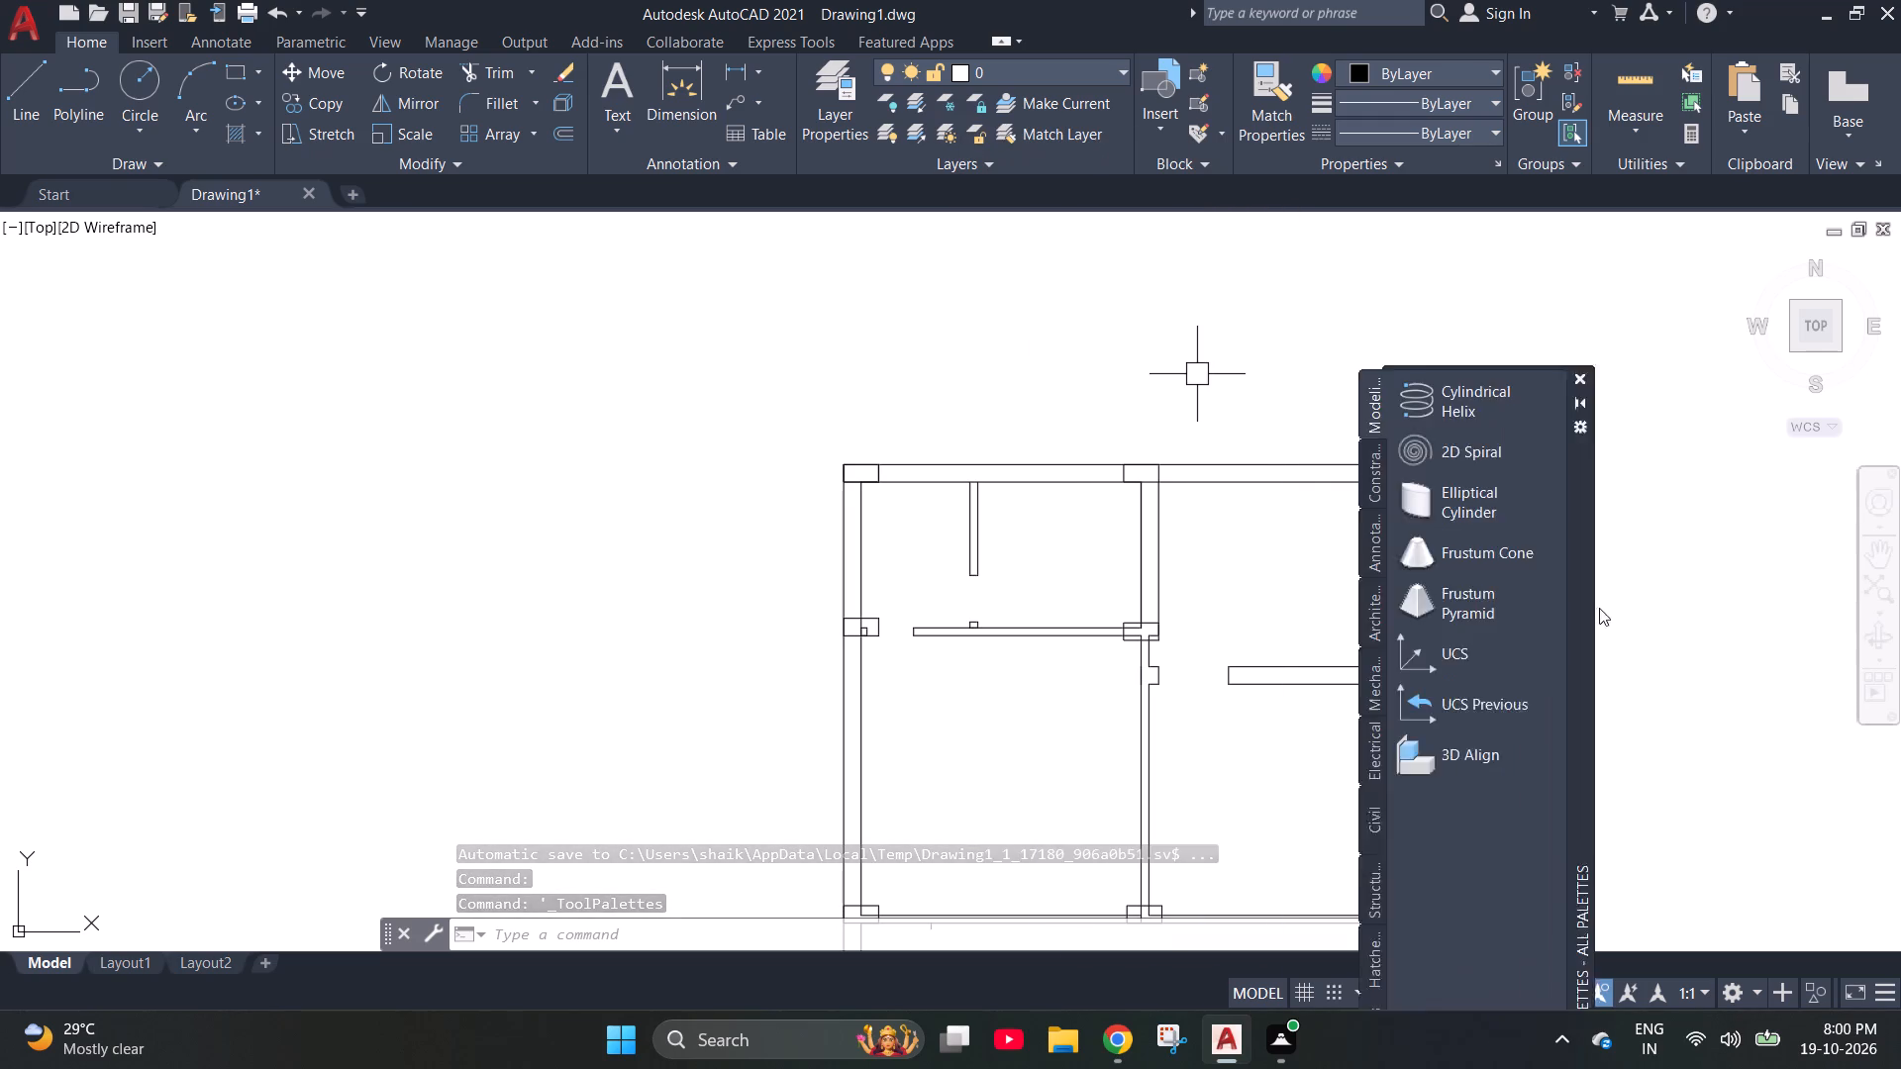
pyautogui.moveTo(1599, 608); pyautogui.dragTo(1700, 456)
pyautogui.click(1499, 681)
pyautogui.click(1502, 763)
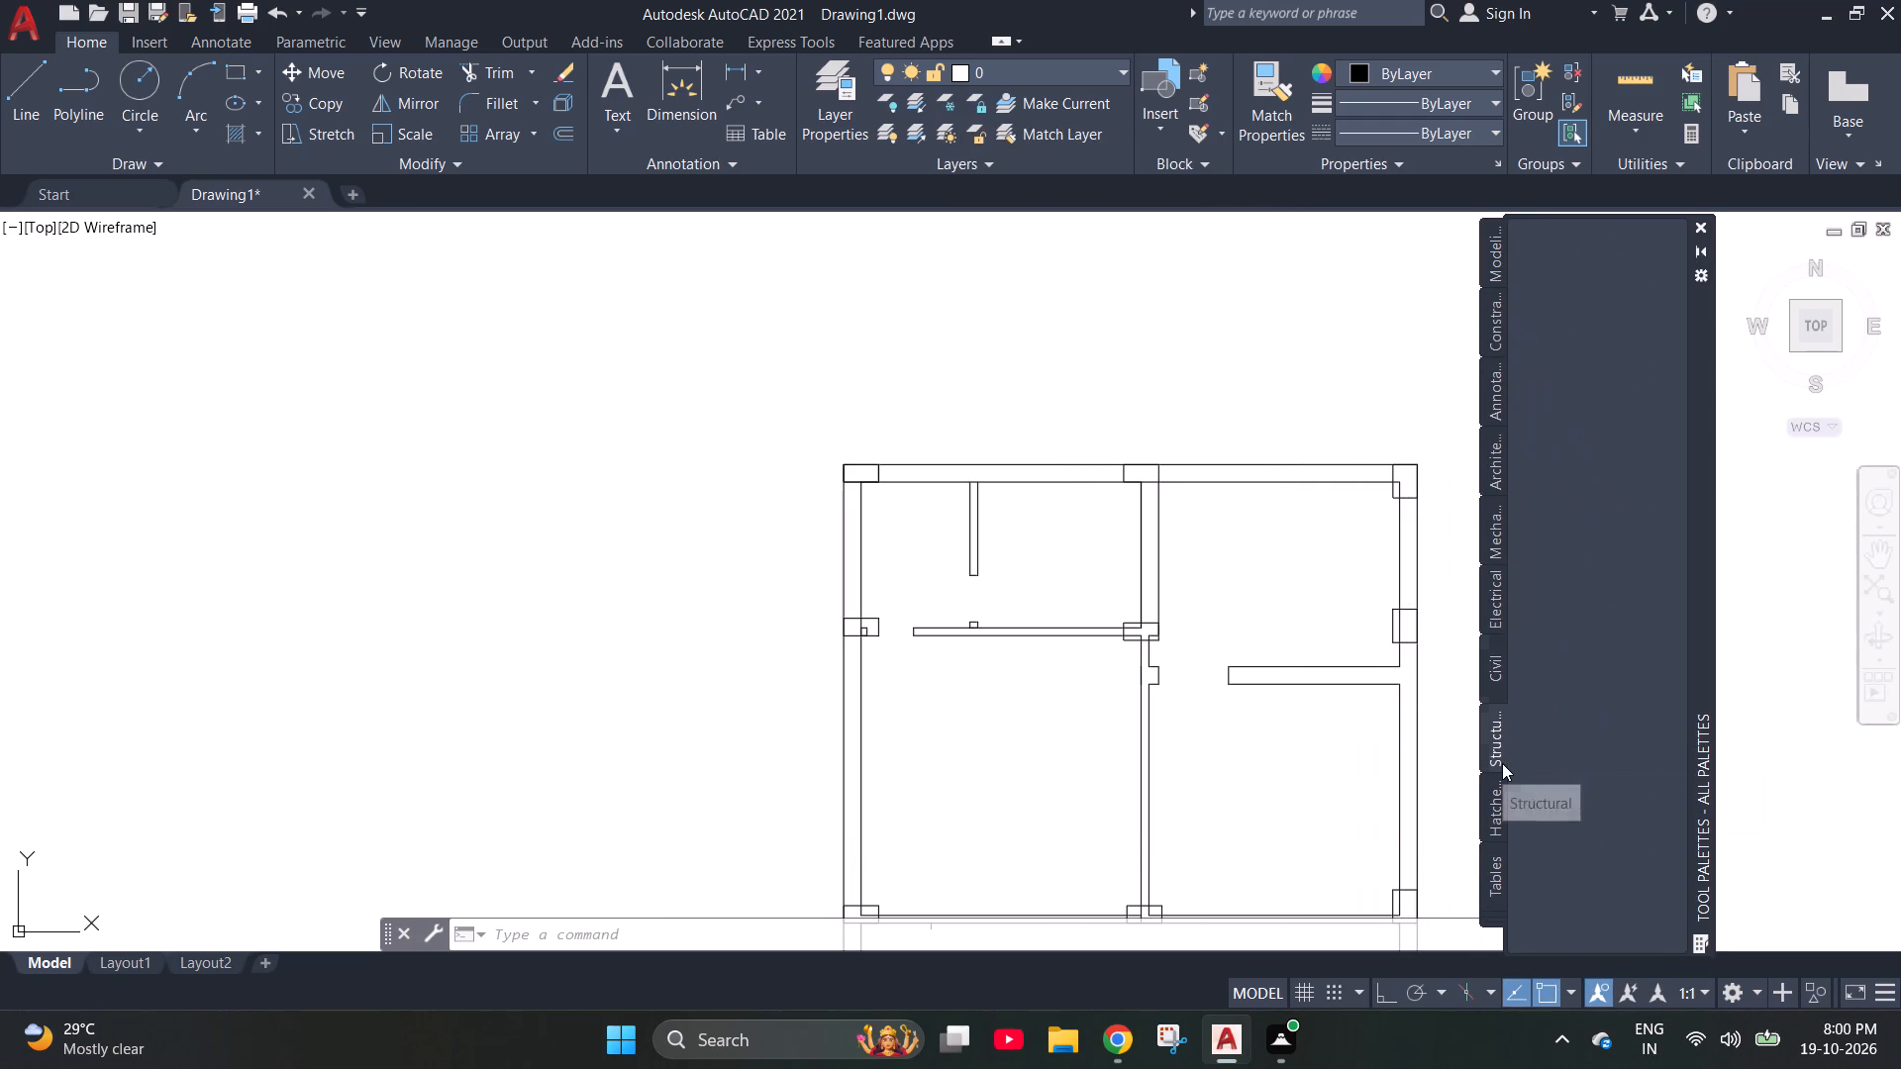
pyautogui.click(1487, 801)
pyautogui.moveTo(1547, 302); pyautogui.dragTo(1530, 307)
pyautogui.scroll(3, 859, 476)
pyautogui.click(858, 476)
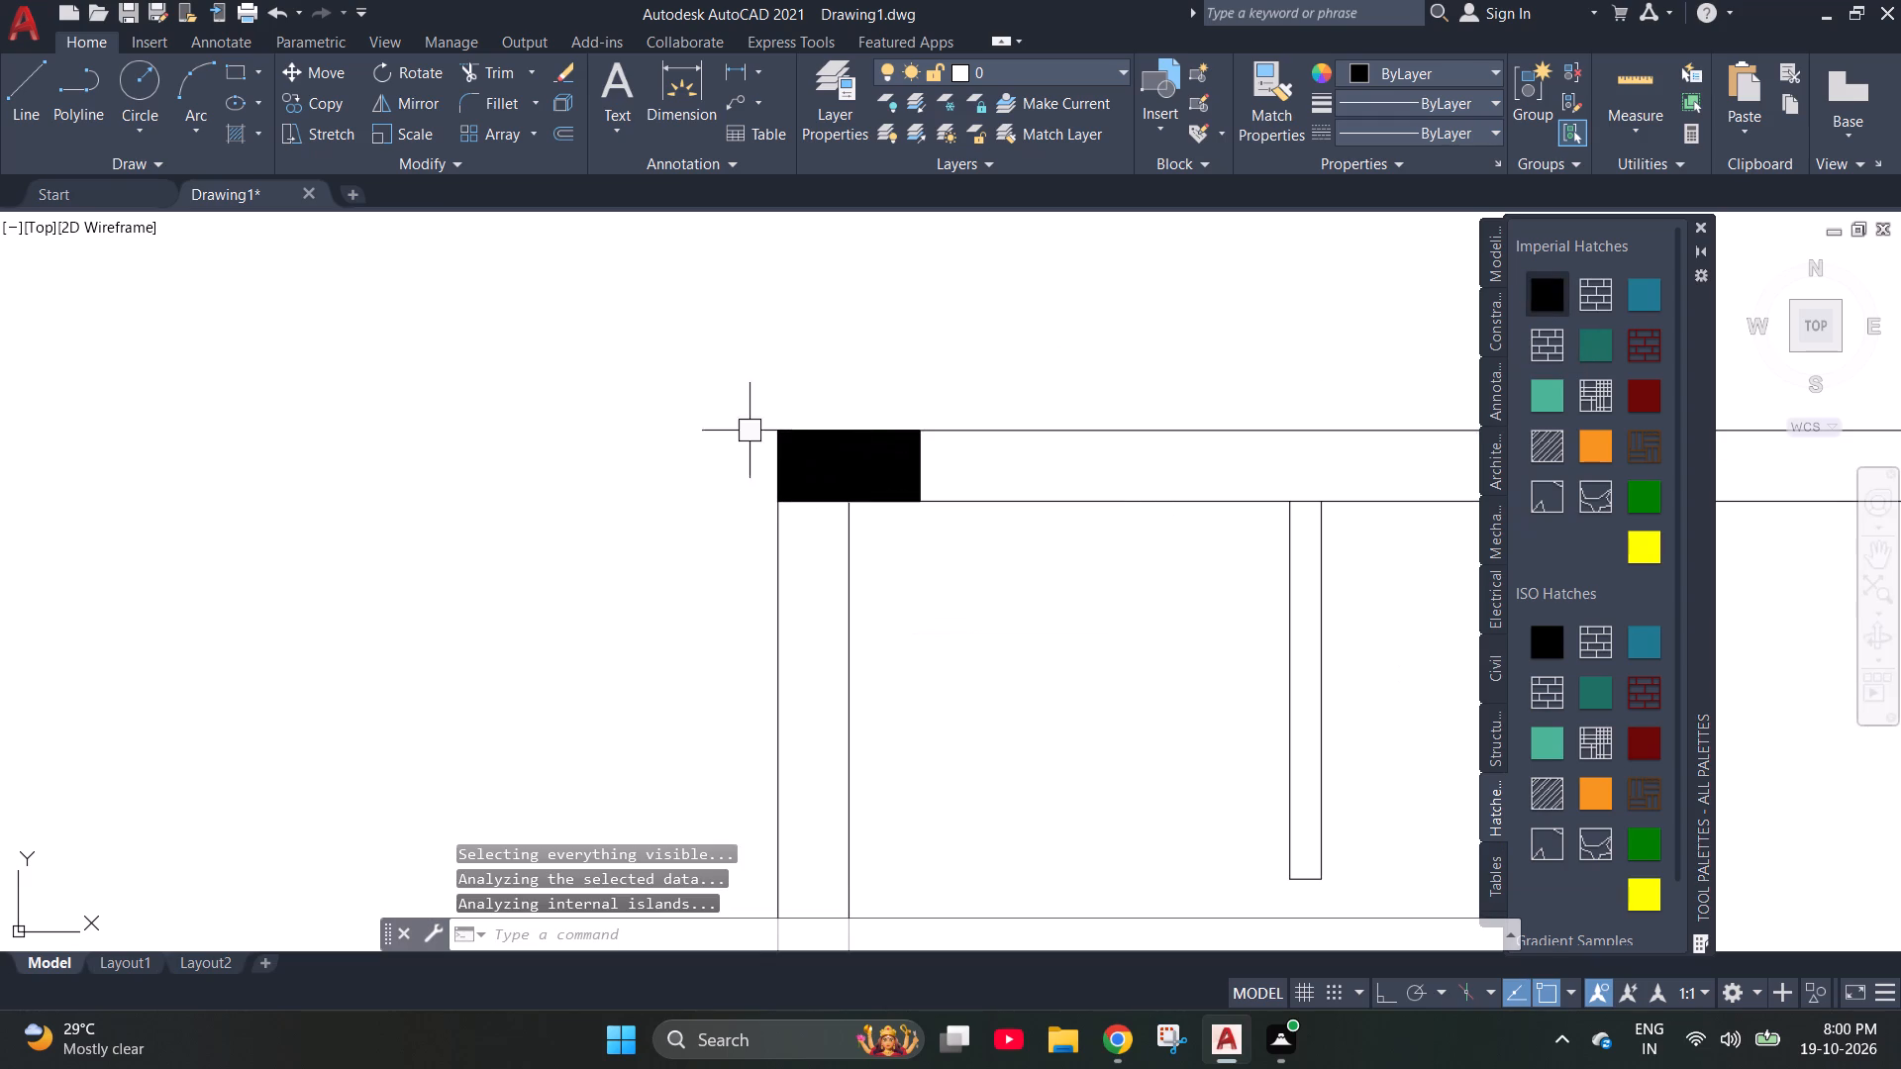
# Fill the column rectangle where the upper middle vertical wall meets the top outer wall with the solid black Imperial hatch.
pyautogui.scroll(-1, 550, 350)
pyautogui.click(1551, 287)
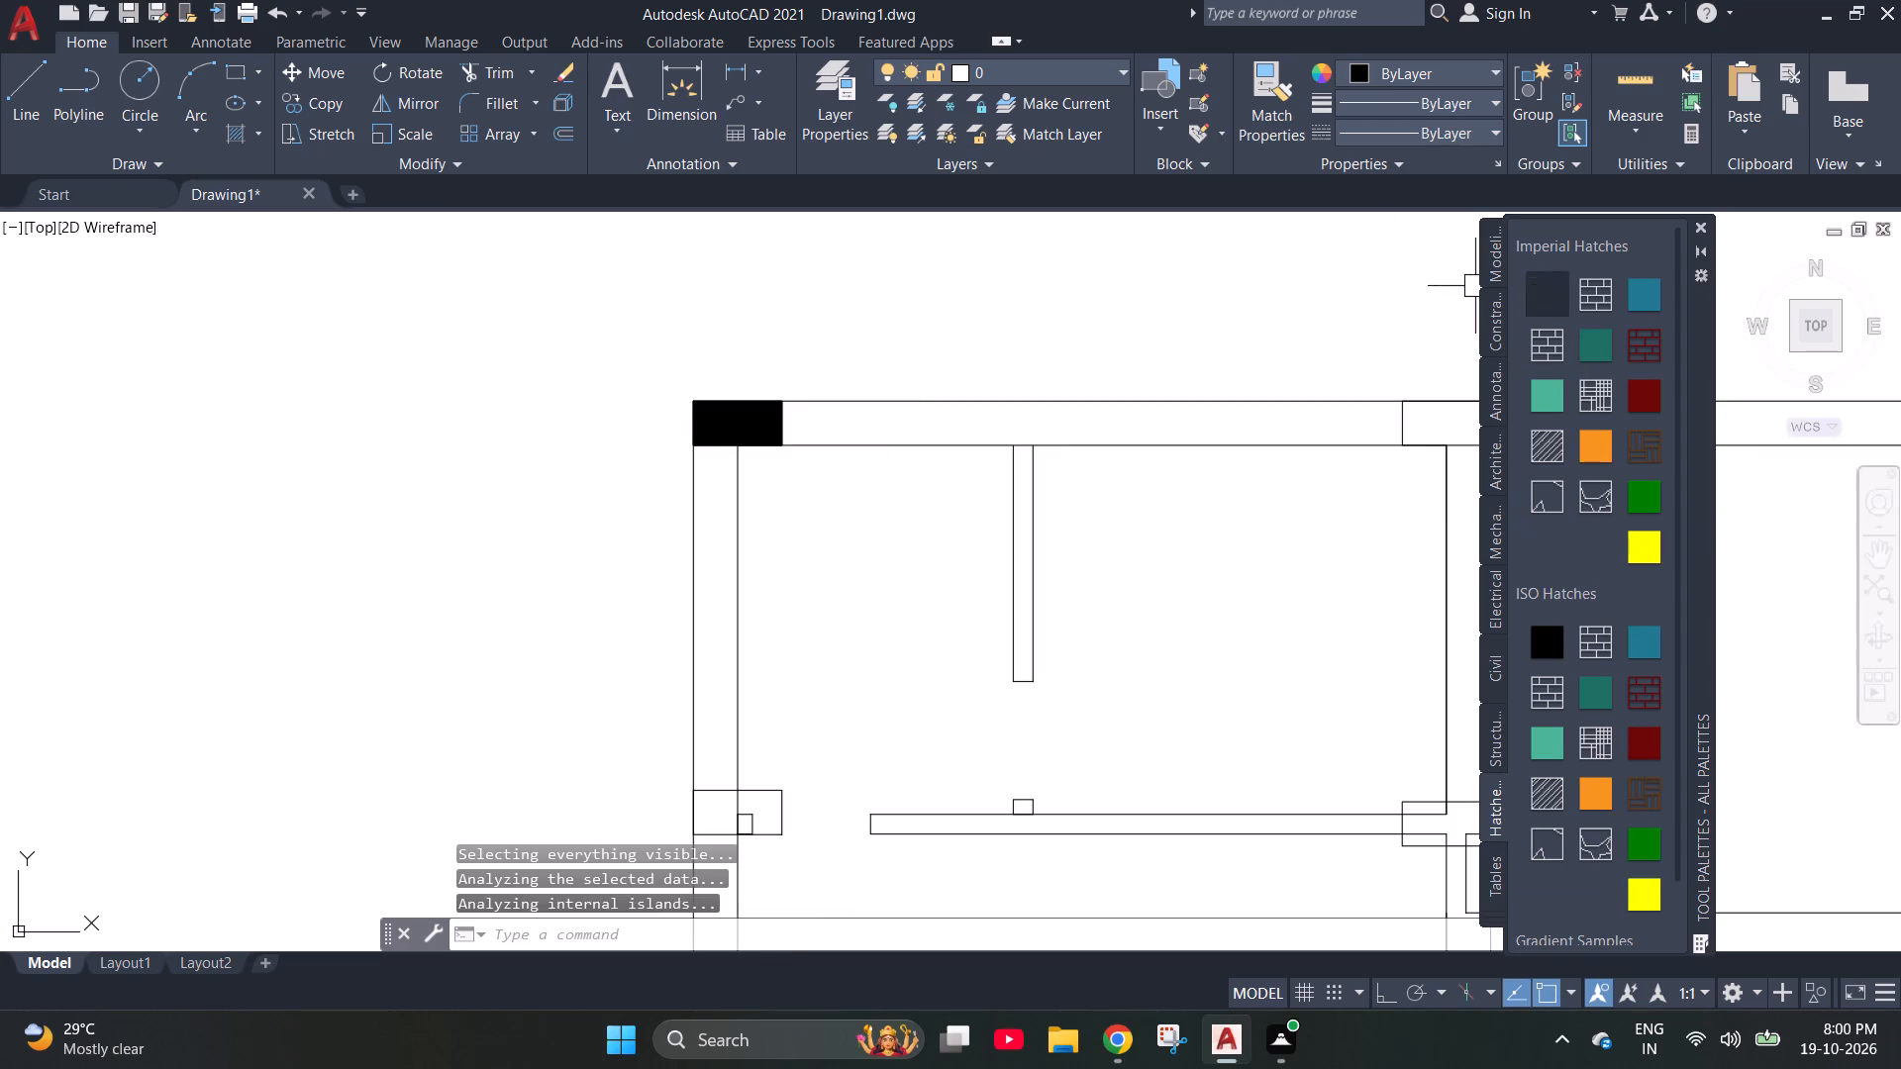
pyautogui.click(1425, 429)
# Fill both parts of the floor plan's upper-right corner column rectangle with the solid black Imperial hatch.
pyautogui.scroll(-2, 817, 439)
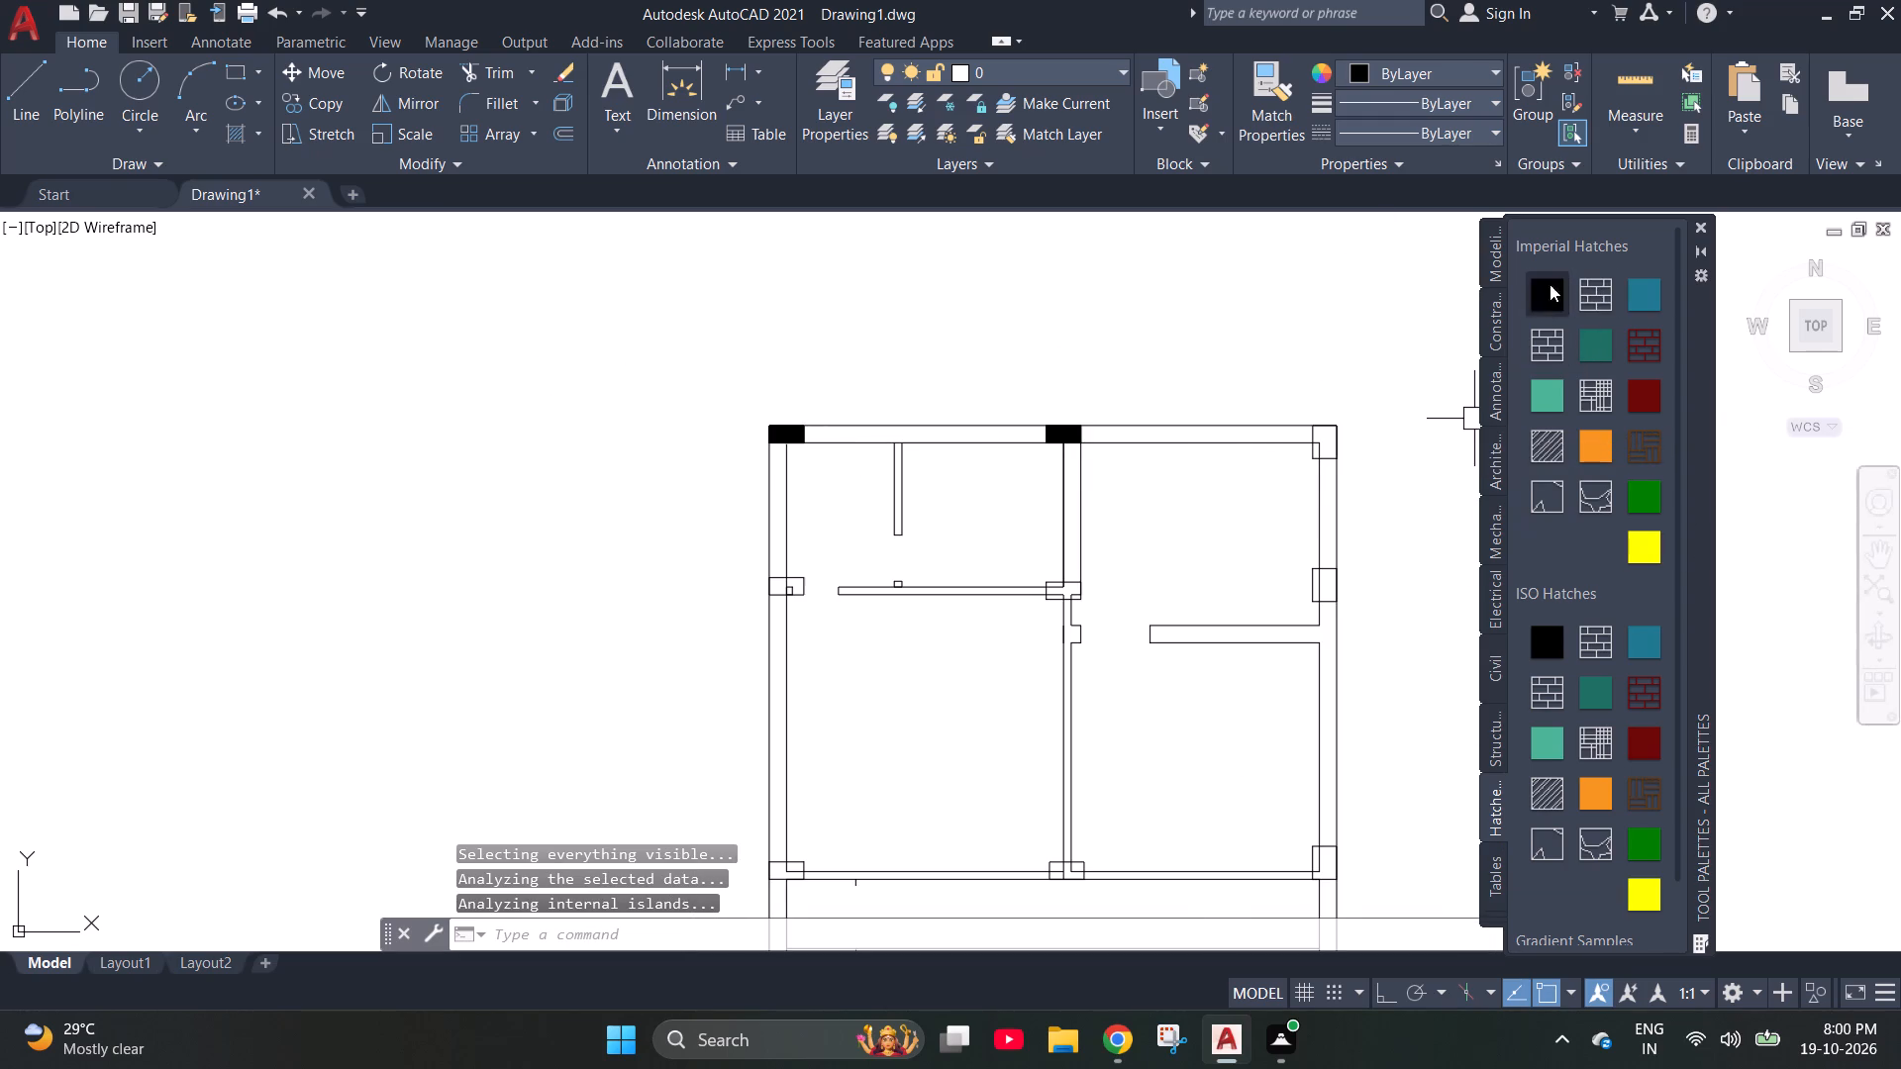
pyautogui.click(1546, 295)
pyautogui.scroll(3, 1329, 450)
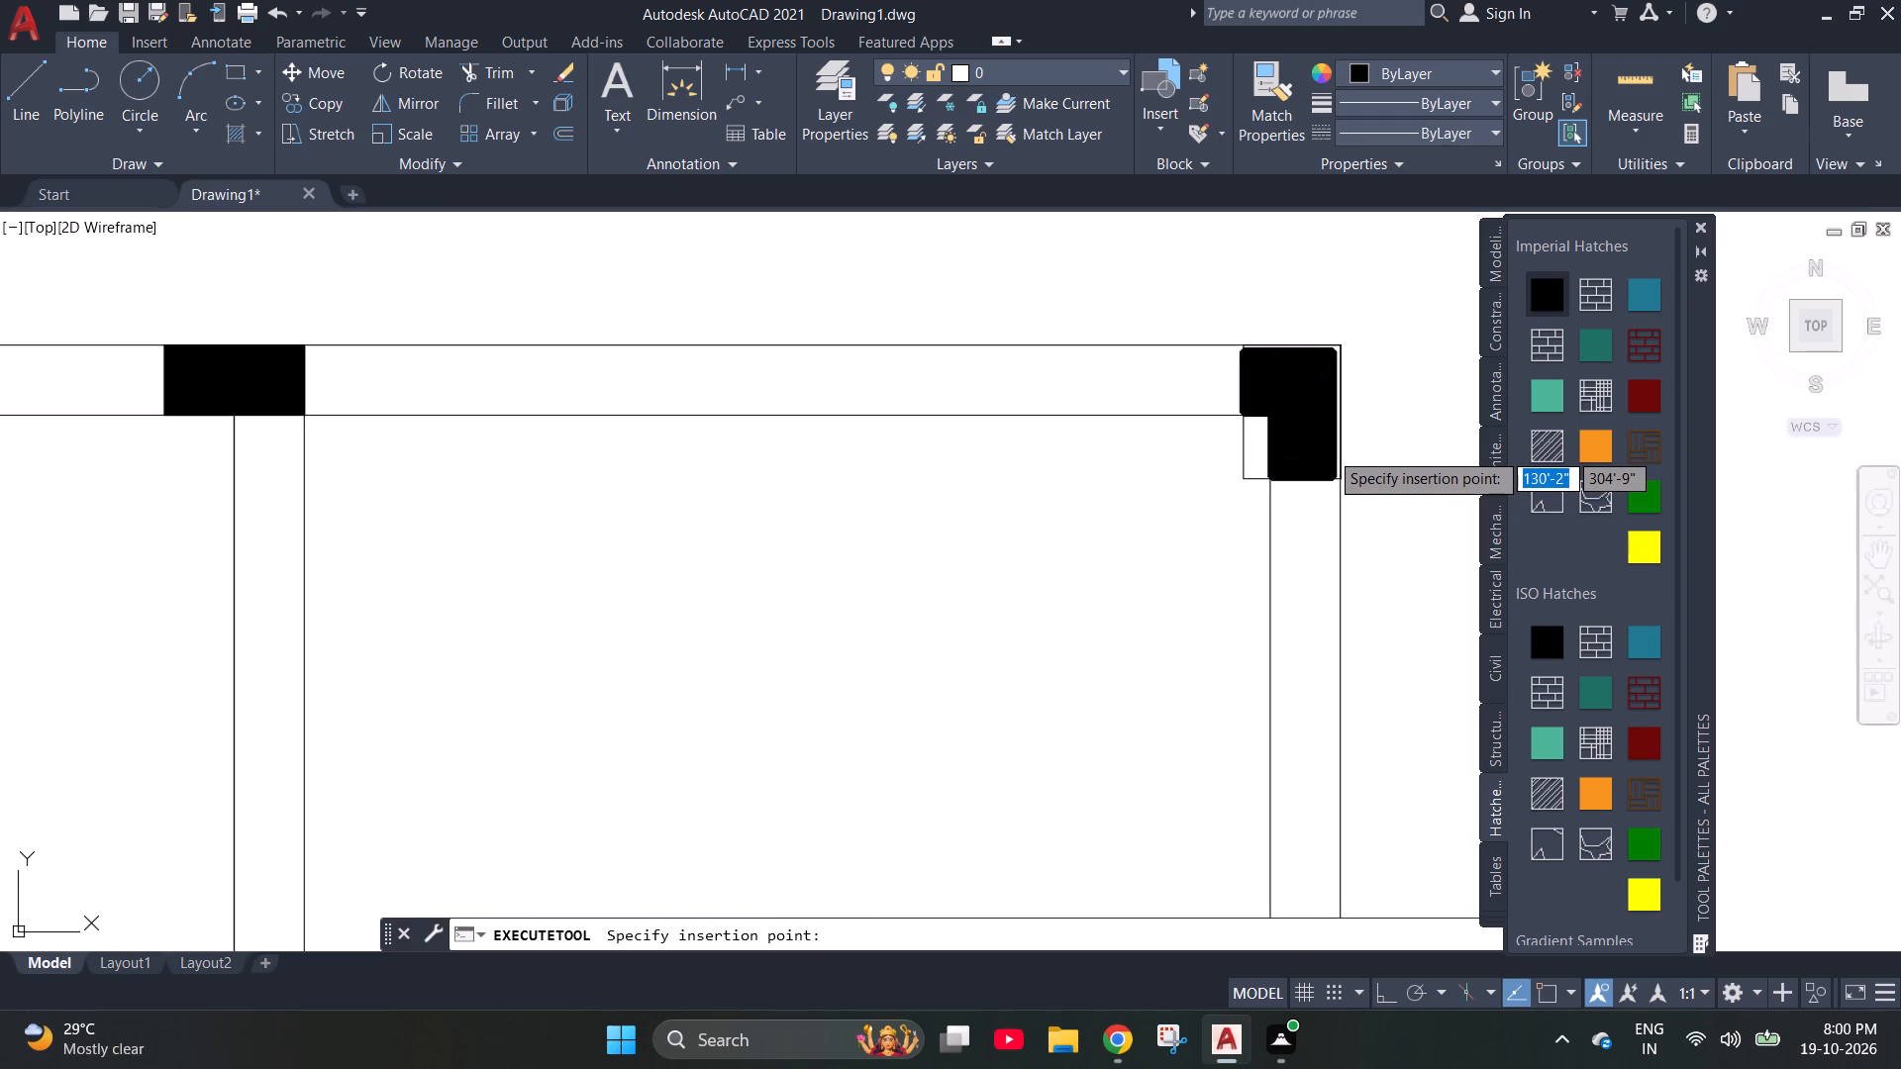
pyautogui.click(1321, 439)
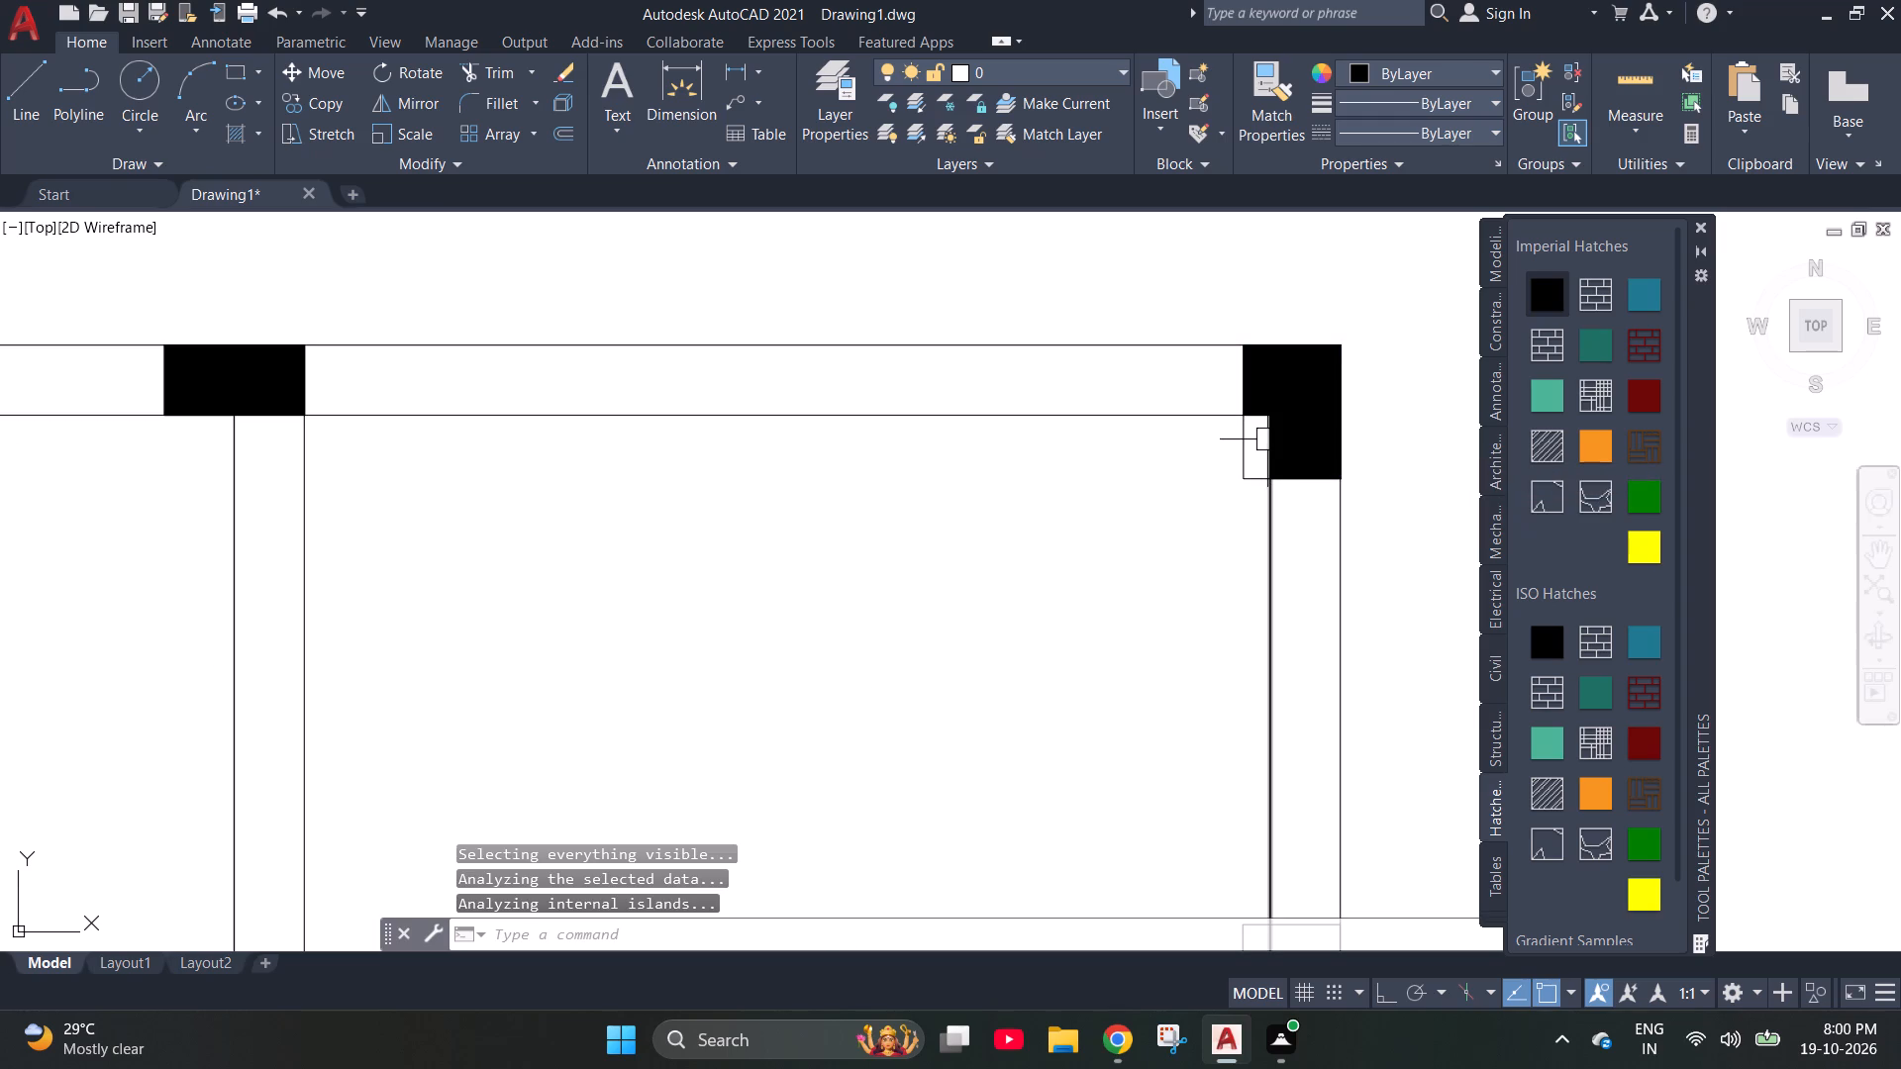
pyautogui.click(1547, 301)
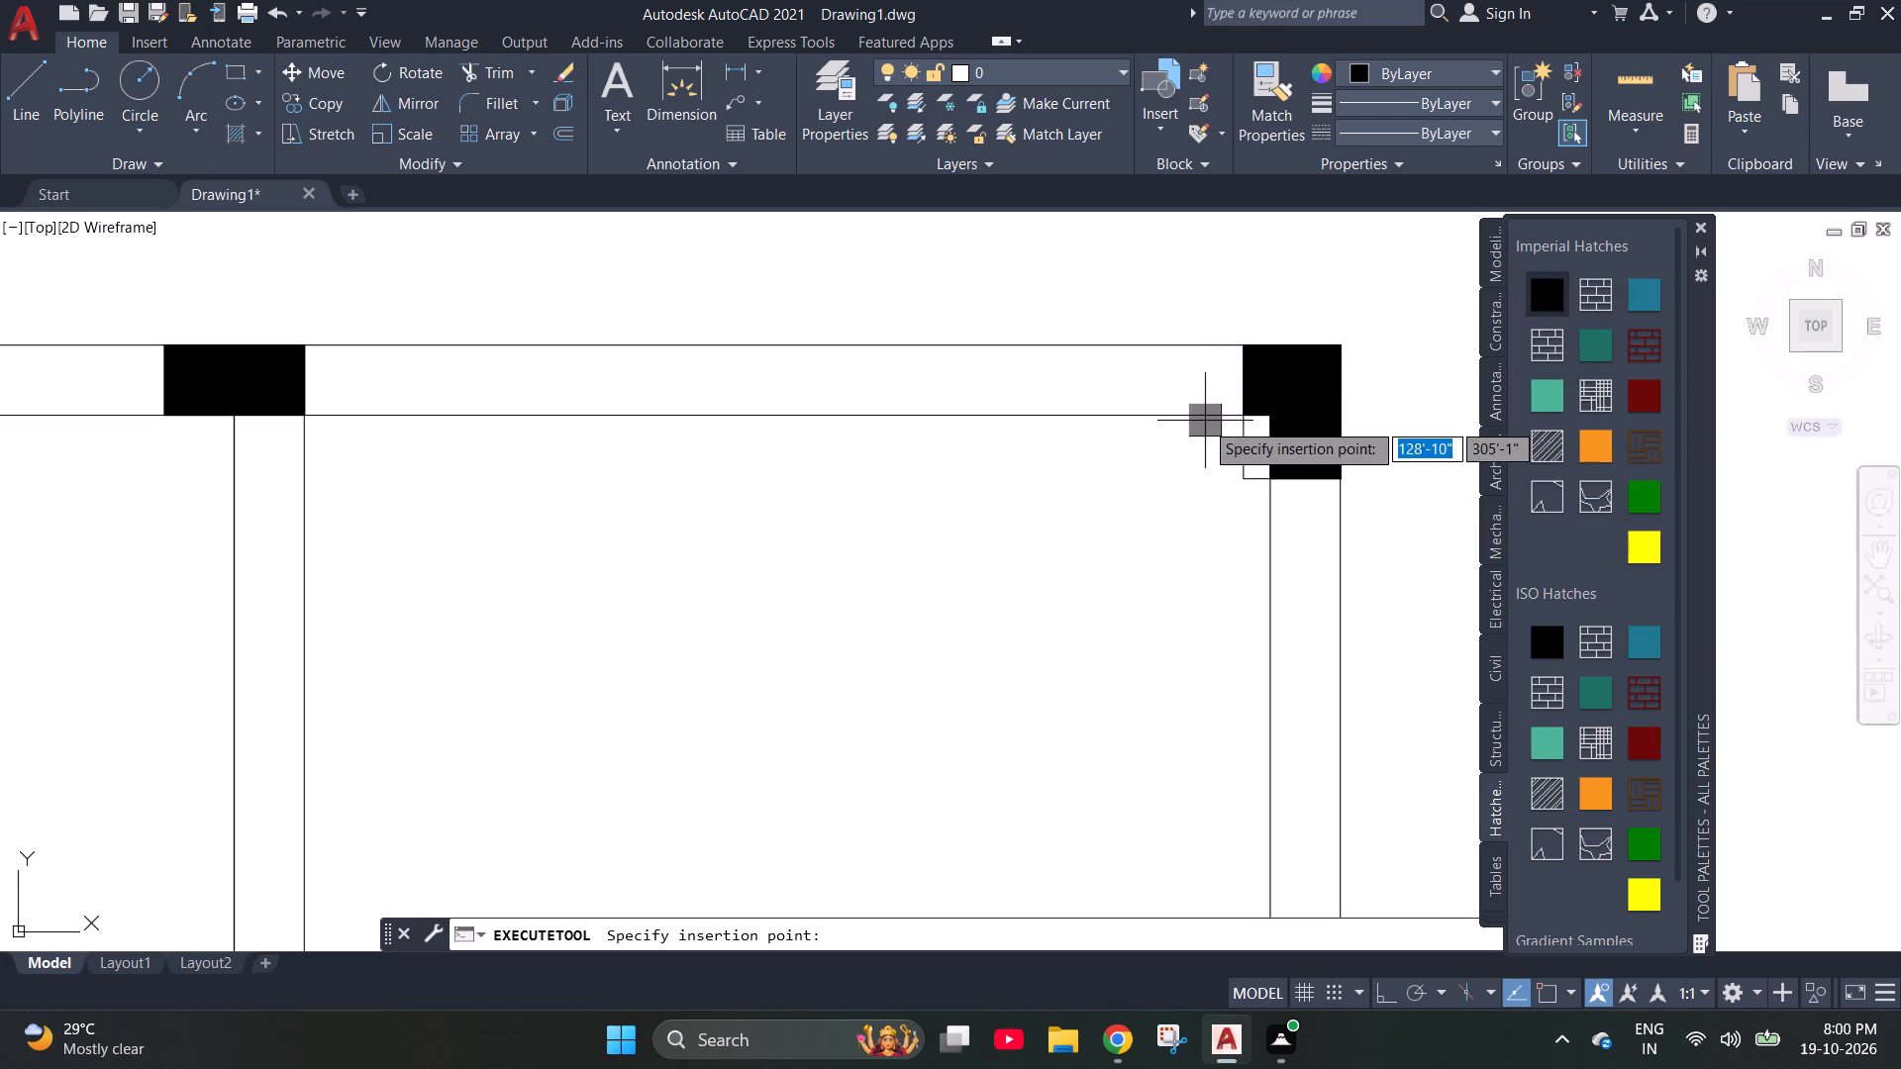
pyautogui.click(1251, 436)
# Fill both parts of the right outer wall's column rectangle just above the short partition with the solid black ISO hatch.
pyautogui.scroll(-2, 879, 346)
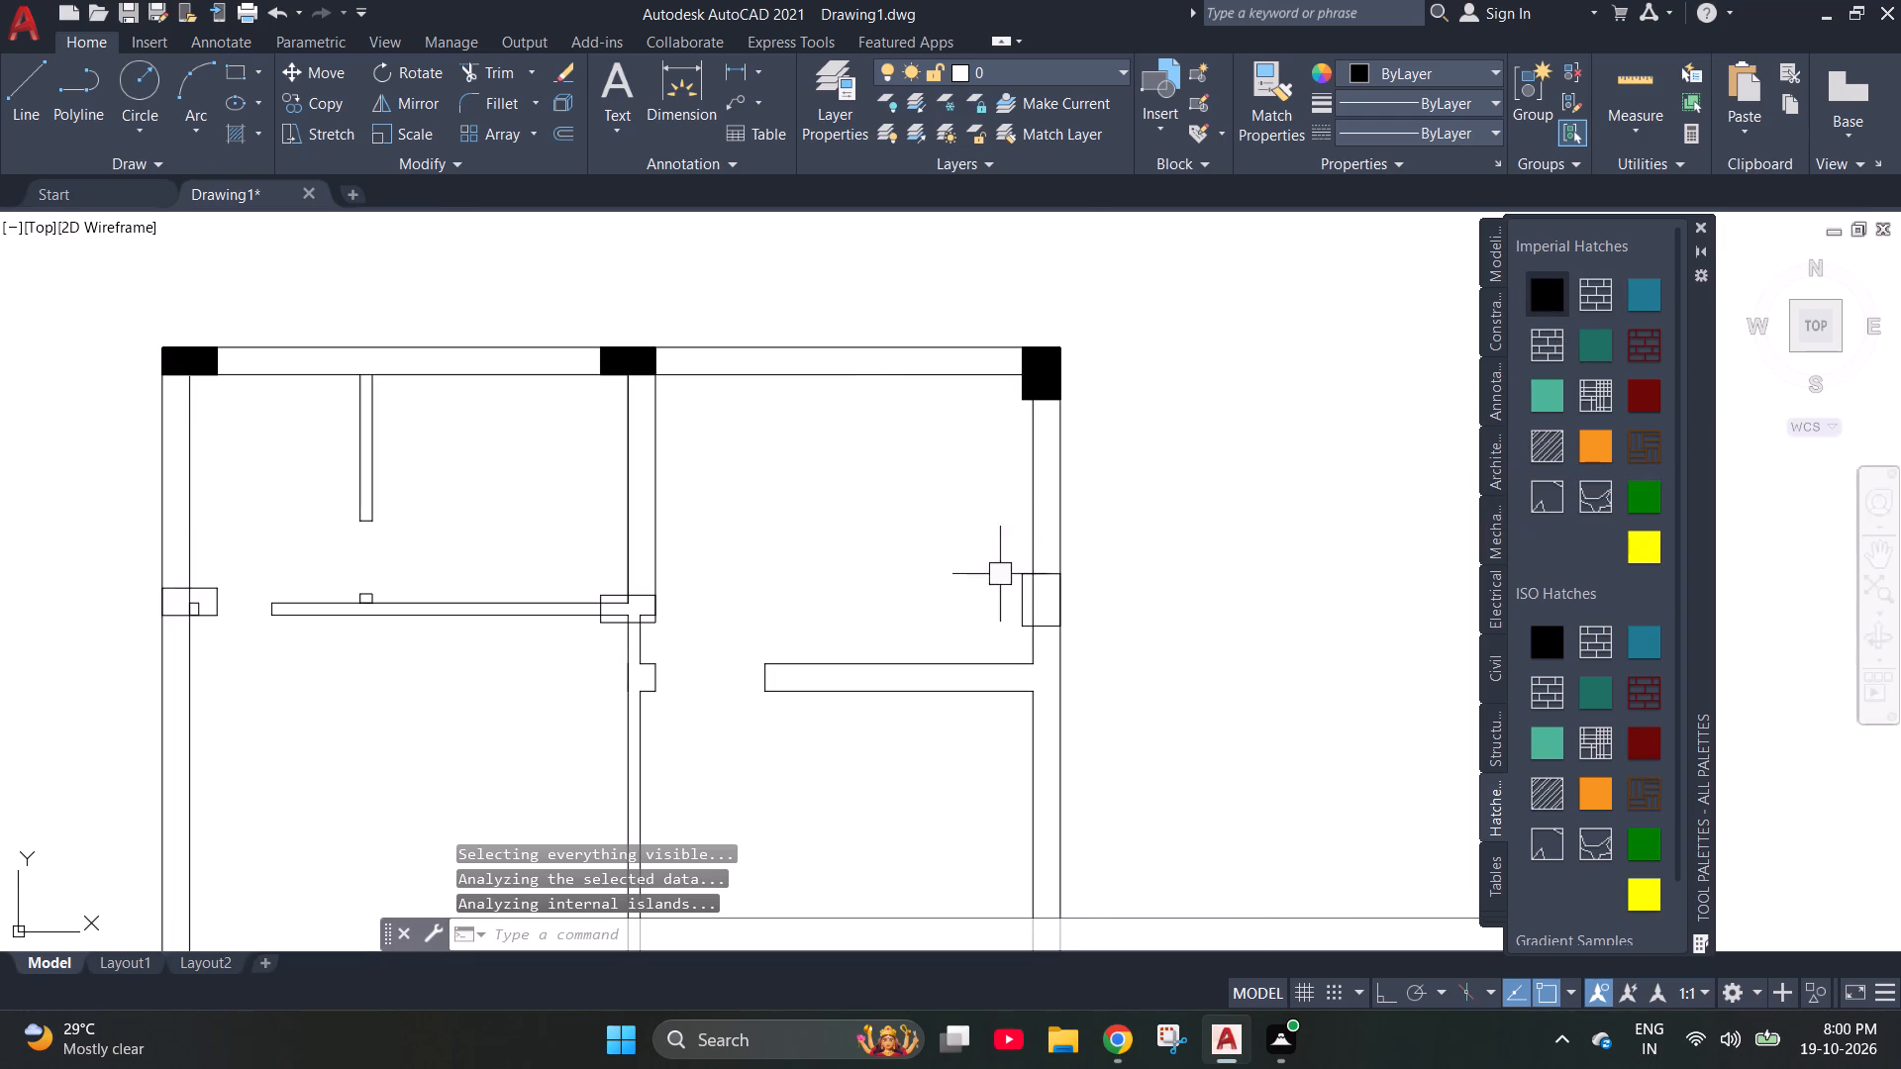
pyautogui.scroll(2, 1035, 610)
pyautogui.click(1559, 642)
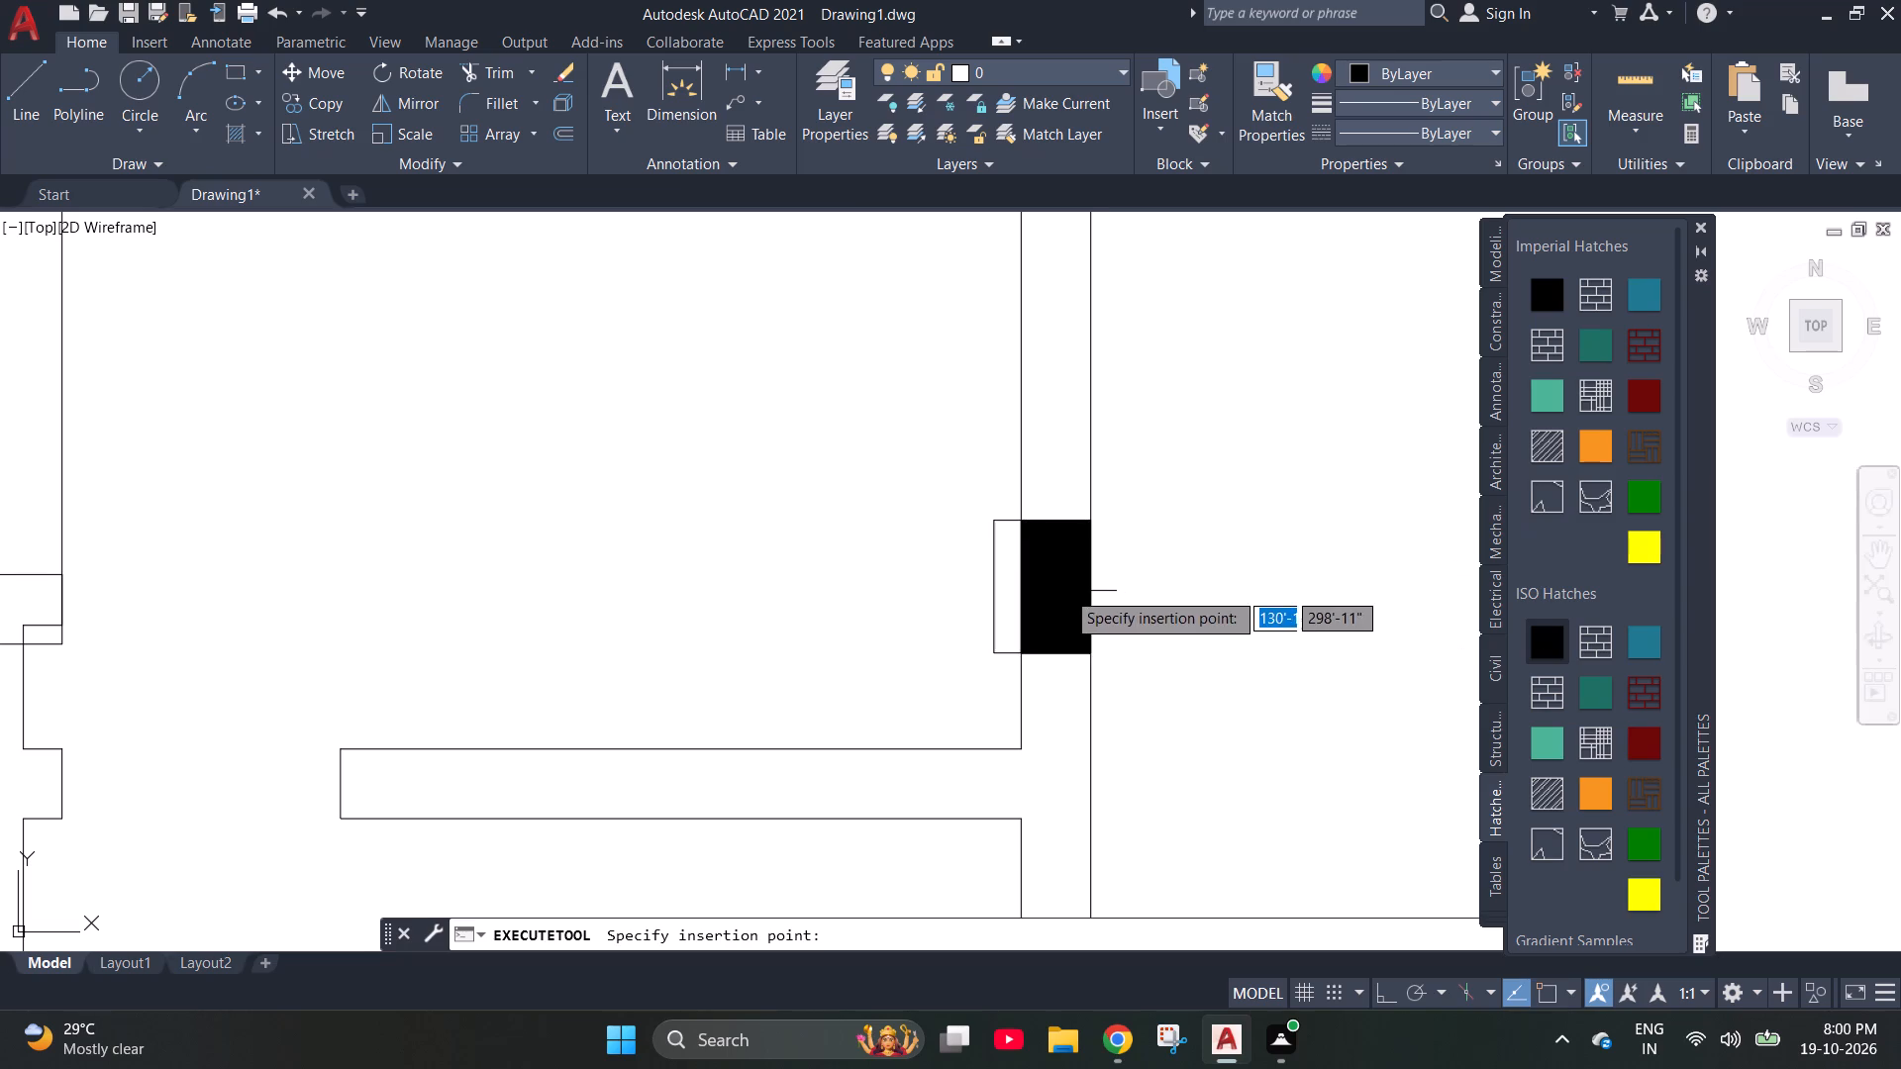
pyautogui.click(1064, 589)
pyautogui.click(1534, 637)
pyautogui.click(1002, 559)
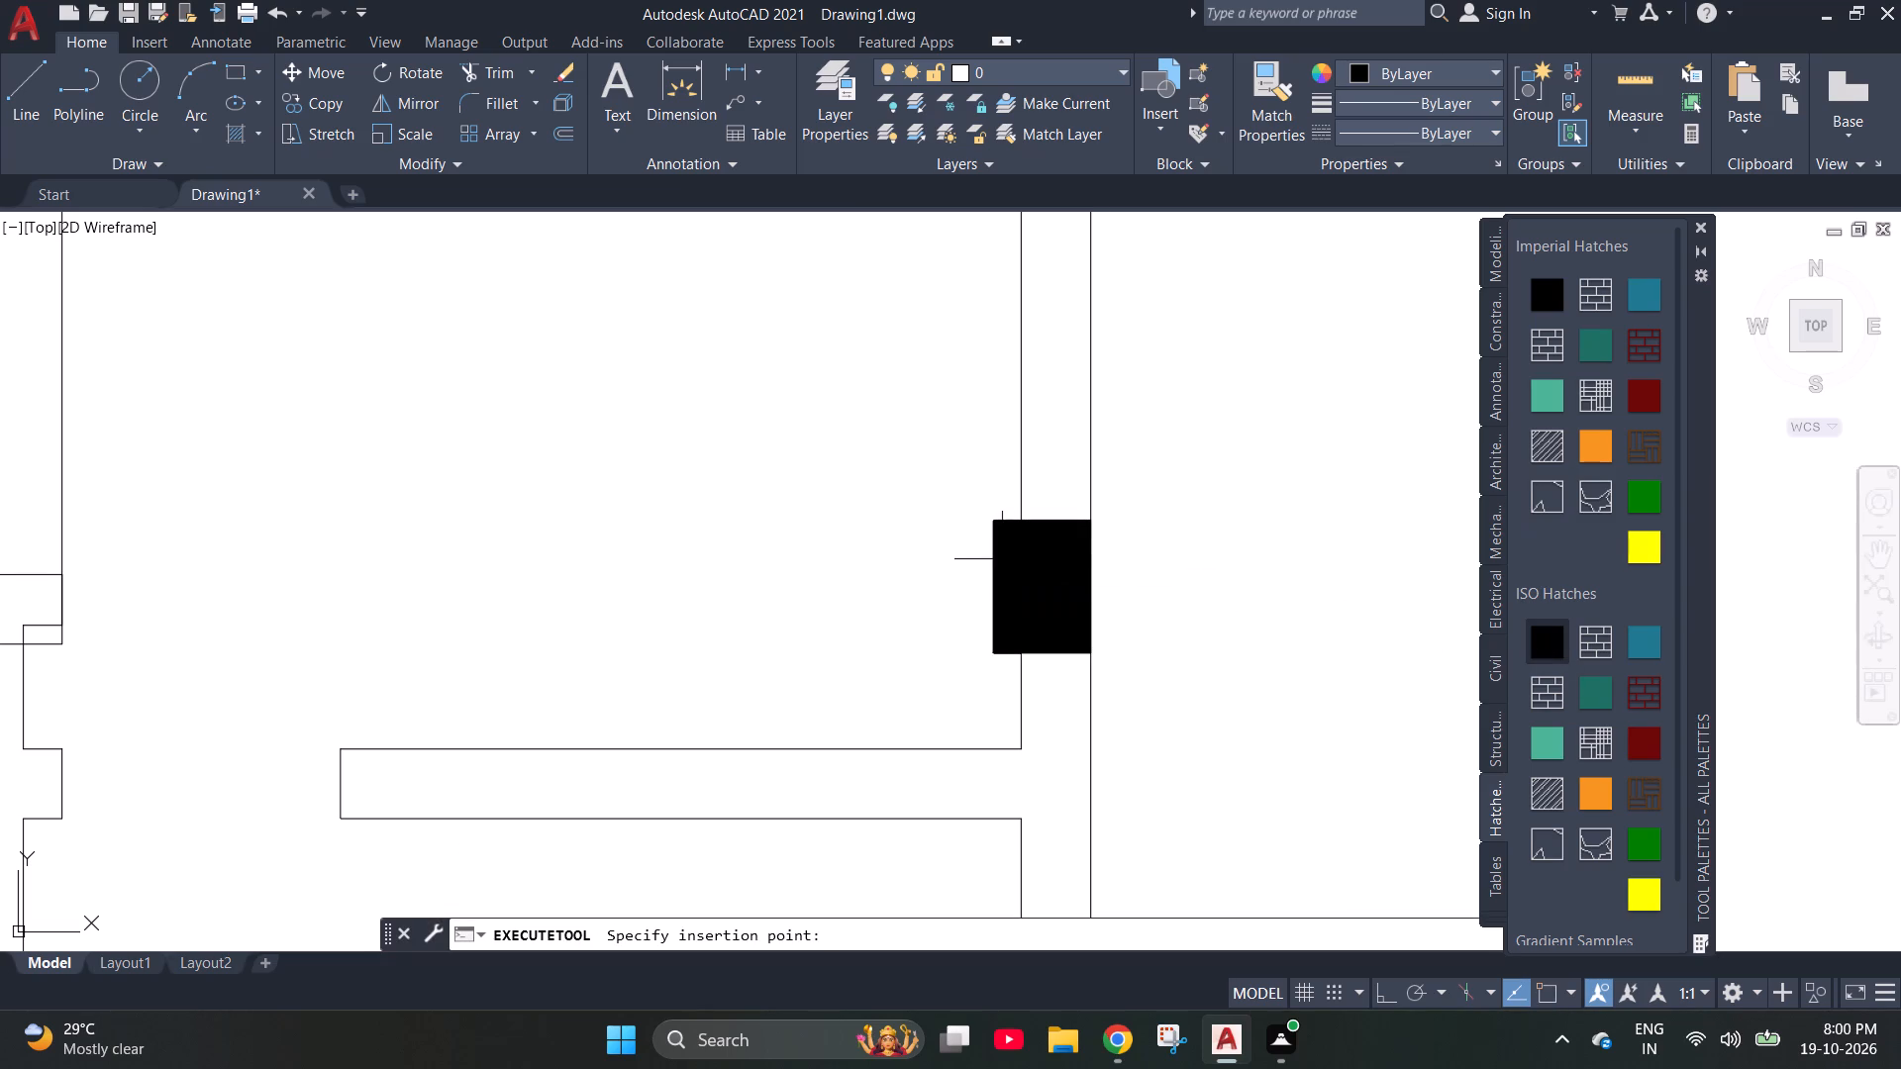
# Fill the column rectangle where the middle horizontal wall meets the right outer wall with the solid black ISO hatch.
pyautogui.scroll(-2, 1136, 457)
pyautogui.scroll(-2, 1035, 502)
pyautogui.scroll(3, 1095, 668)
pyautogui.scroll(1, 989, 733)
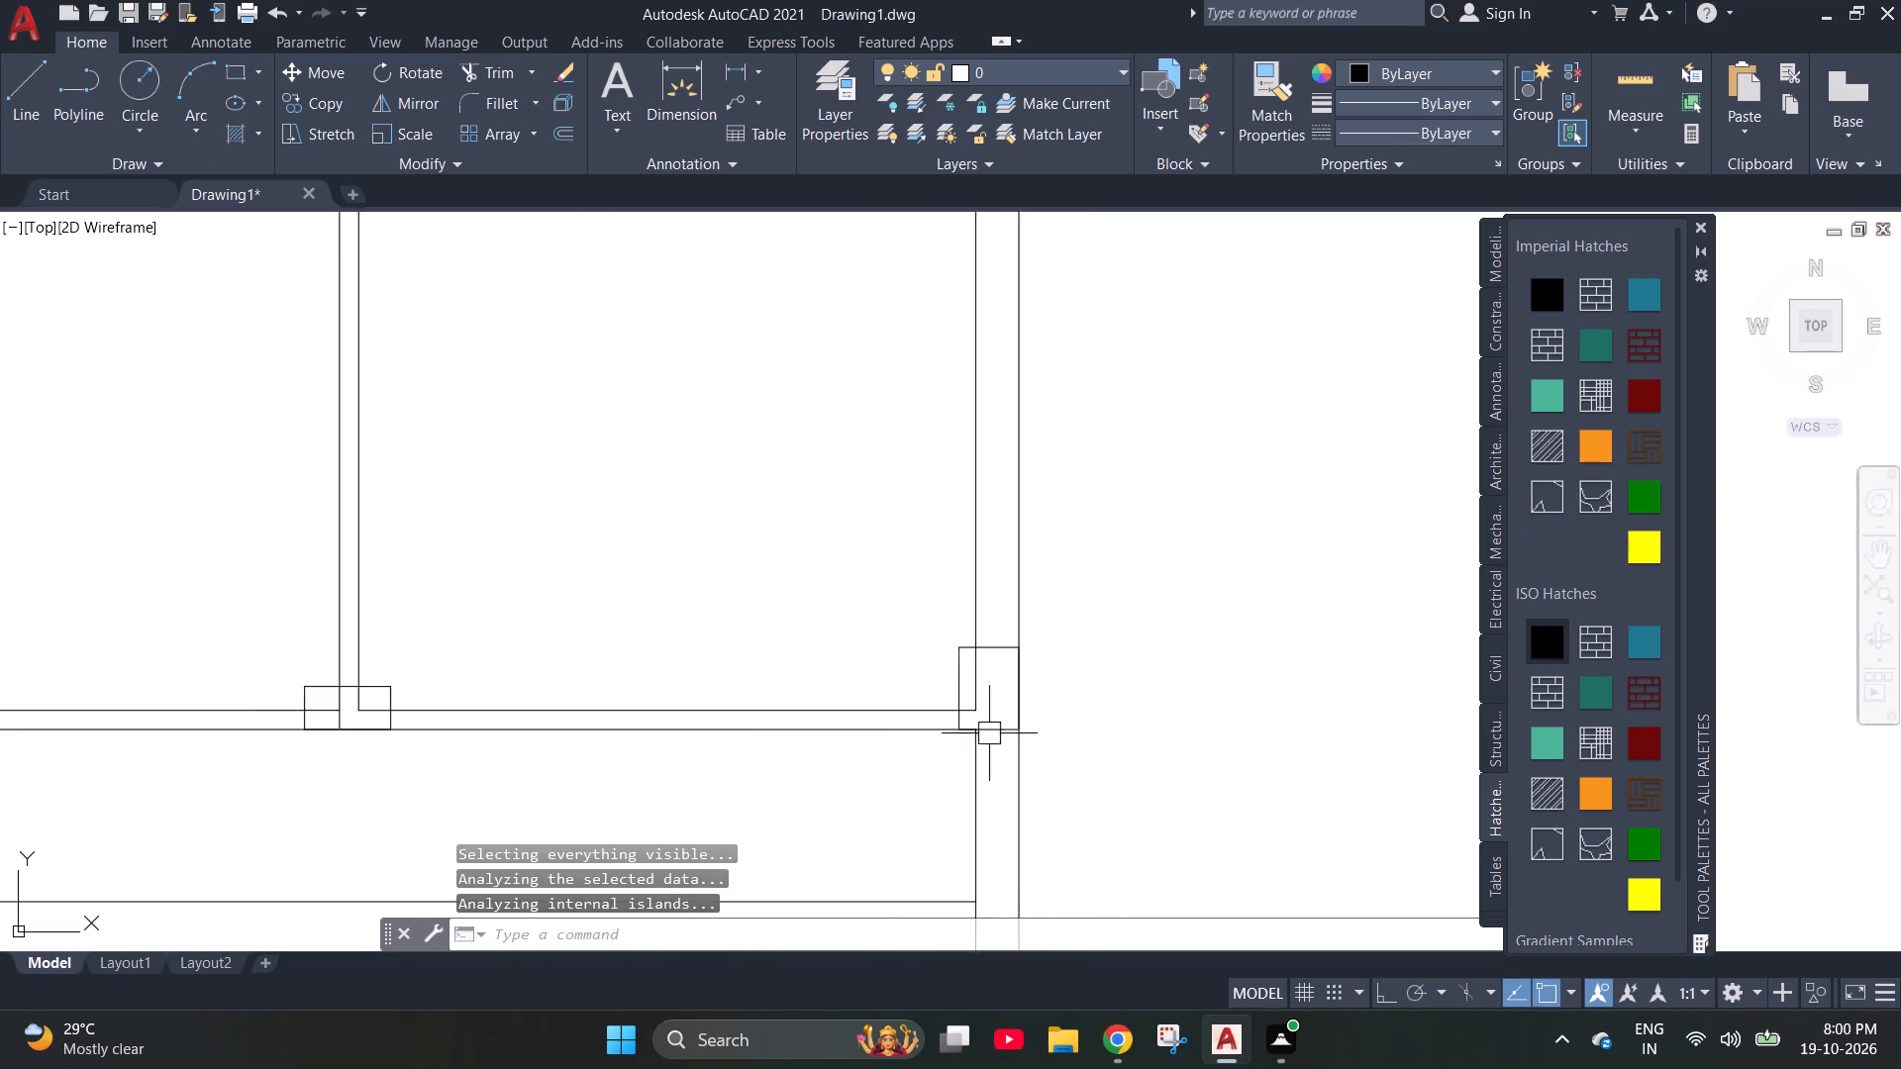
pyautogui.scroll(2, 989, 733)
pyautogui.click(1560, 642)
pyautogui.click(974, 608)
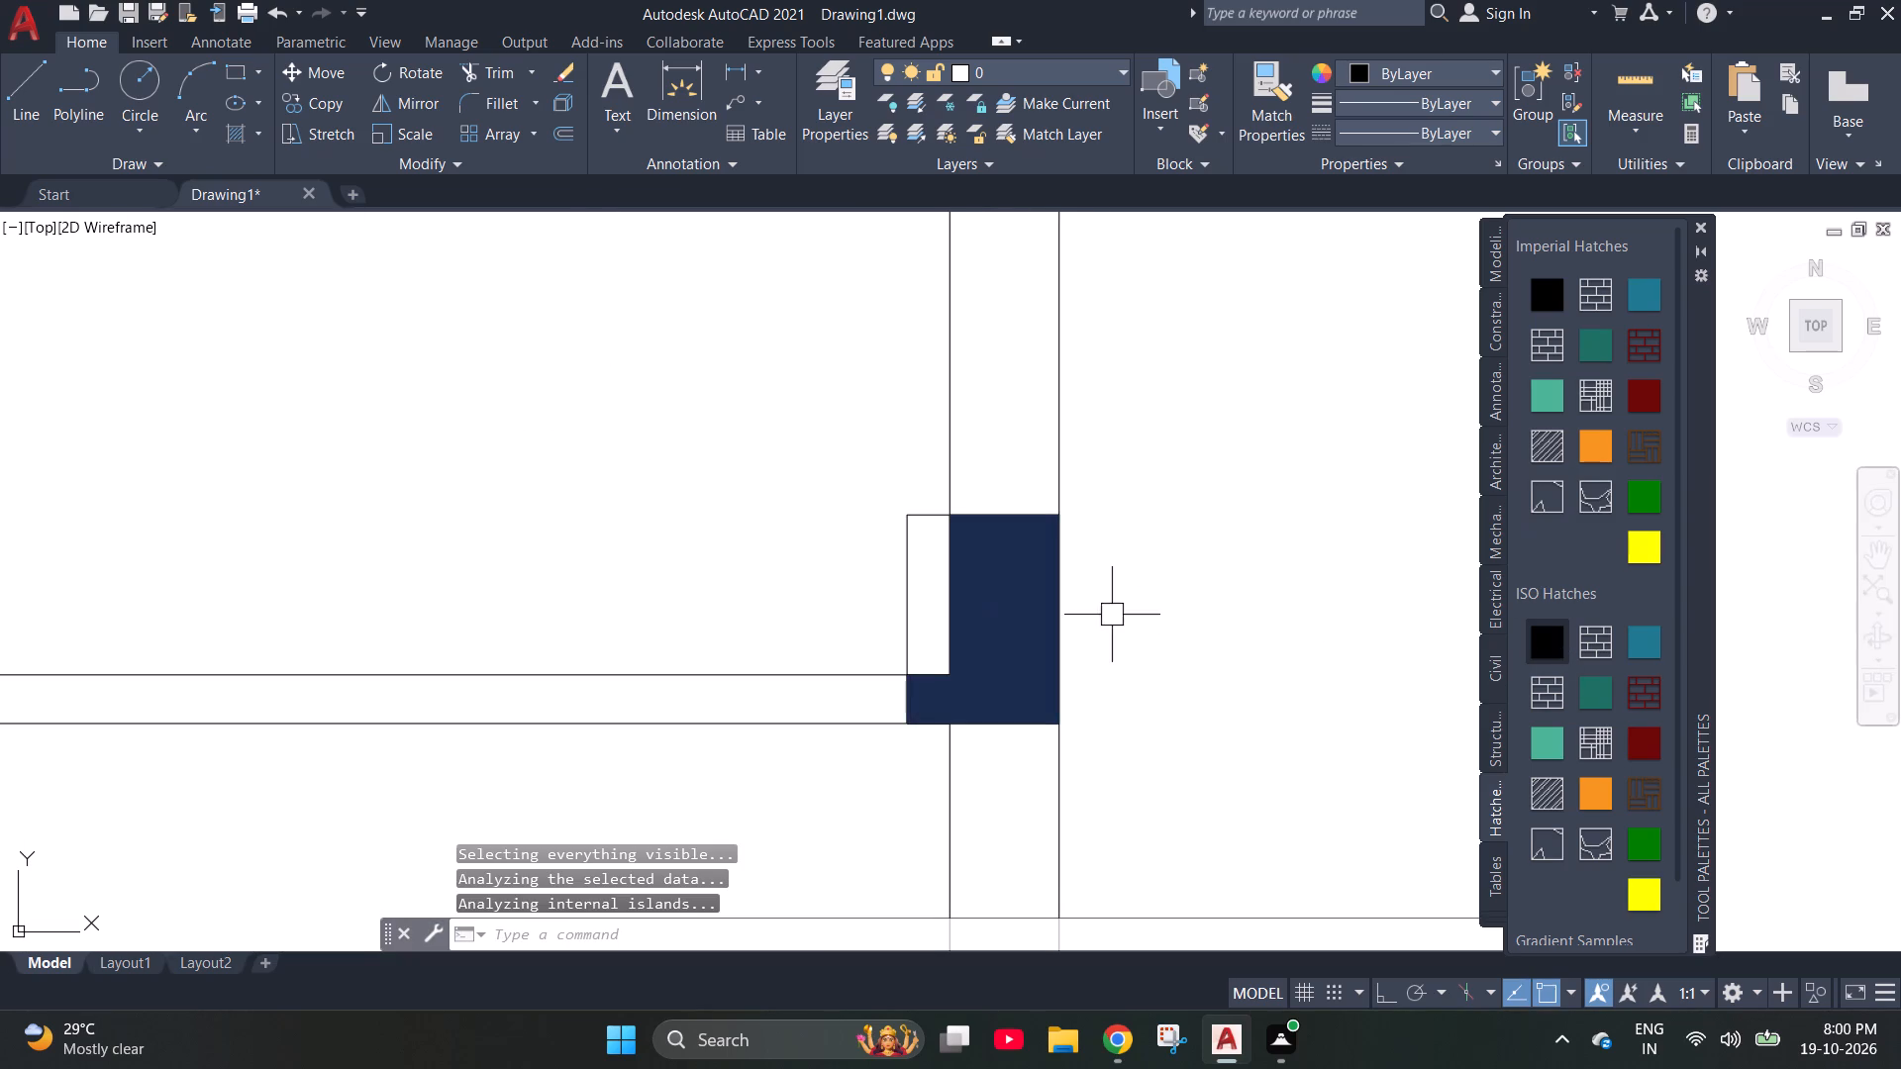
pyautogui.click(1528, 638)
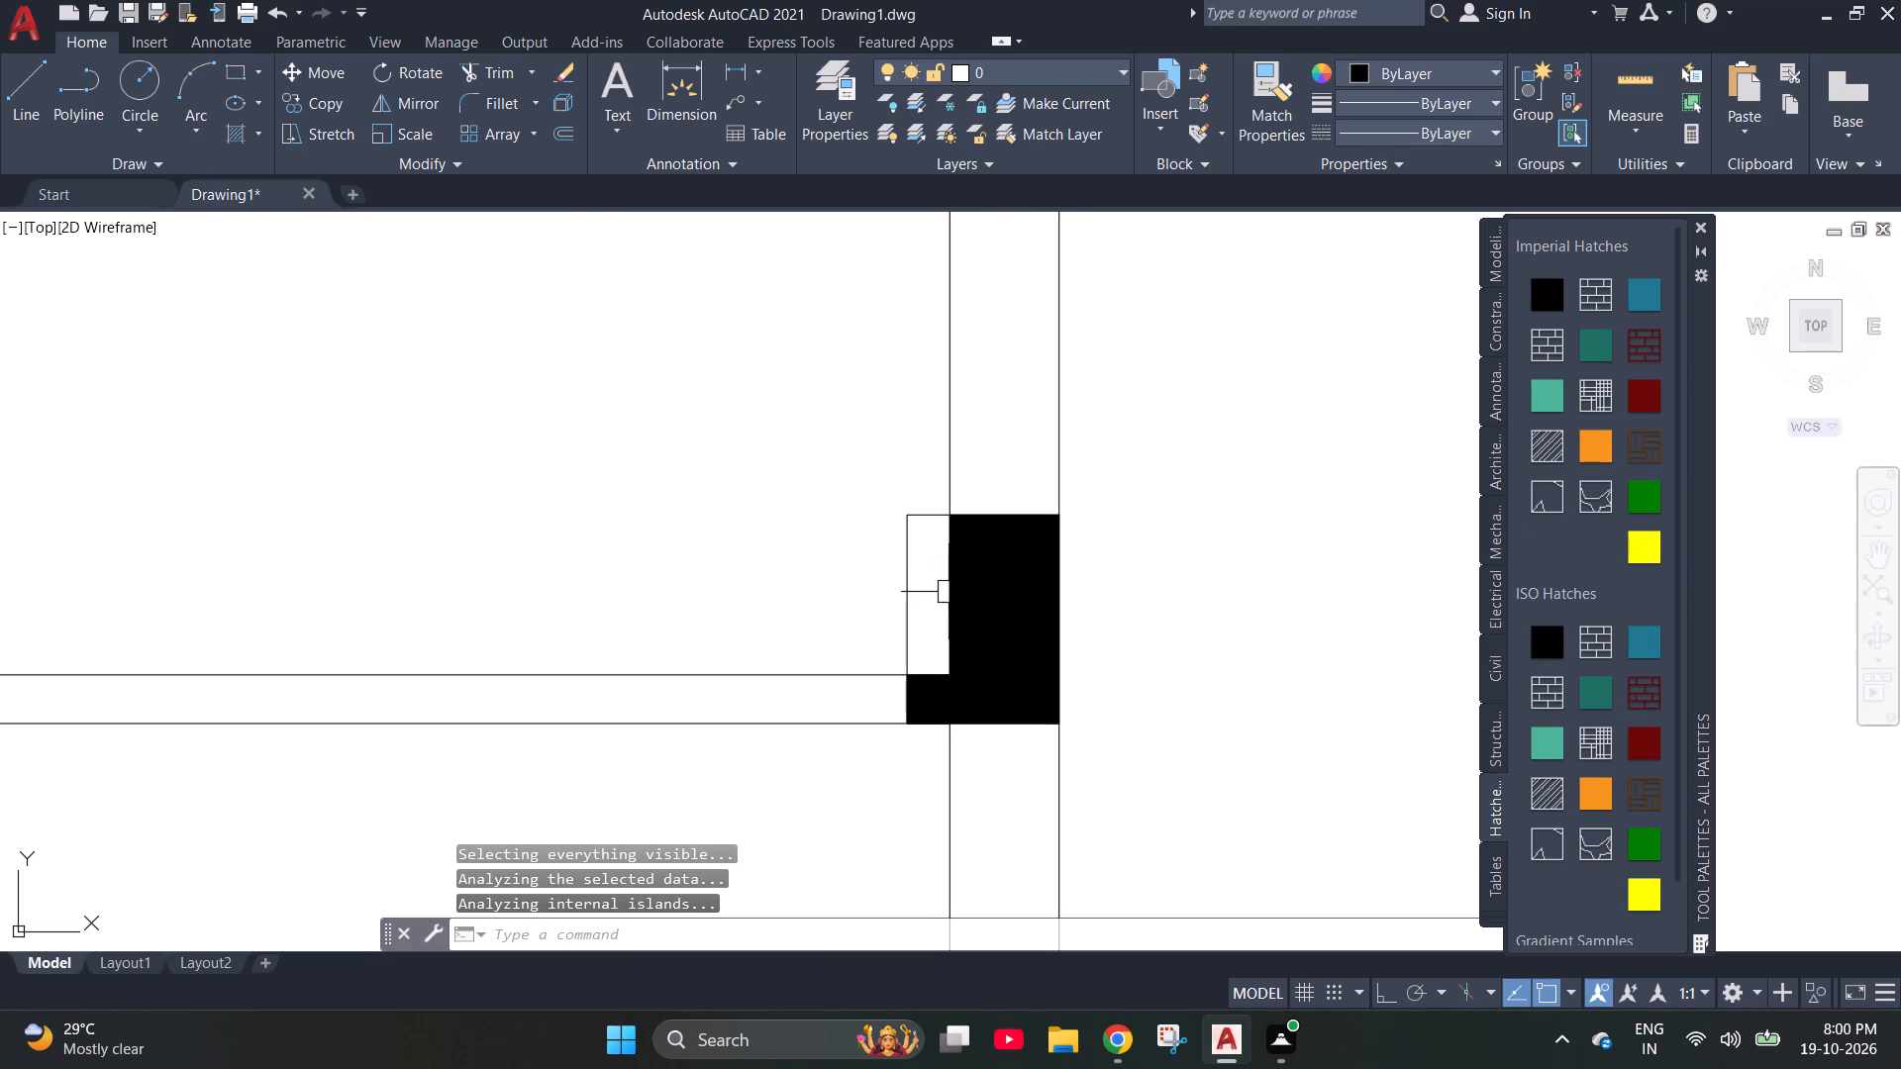
pyautogui.click(1548, 652)
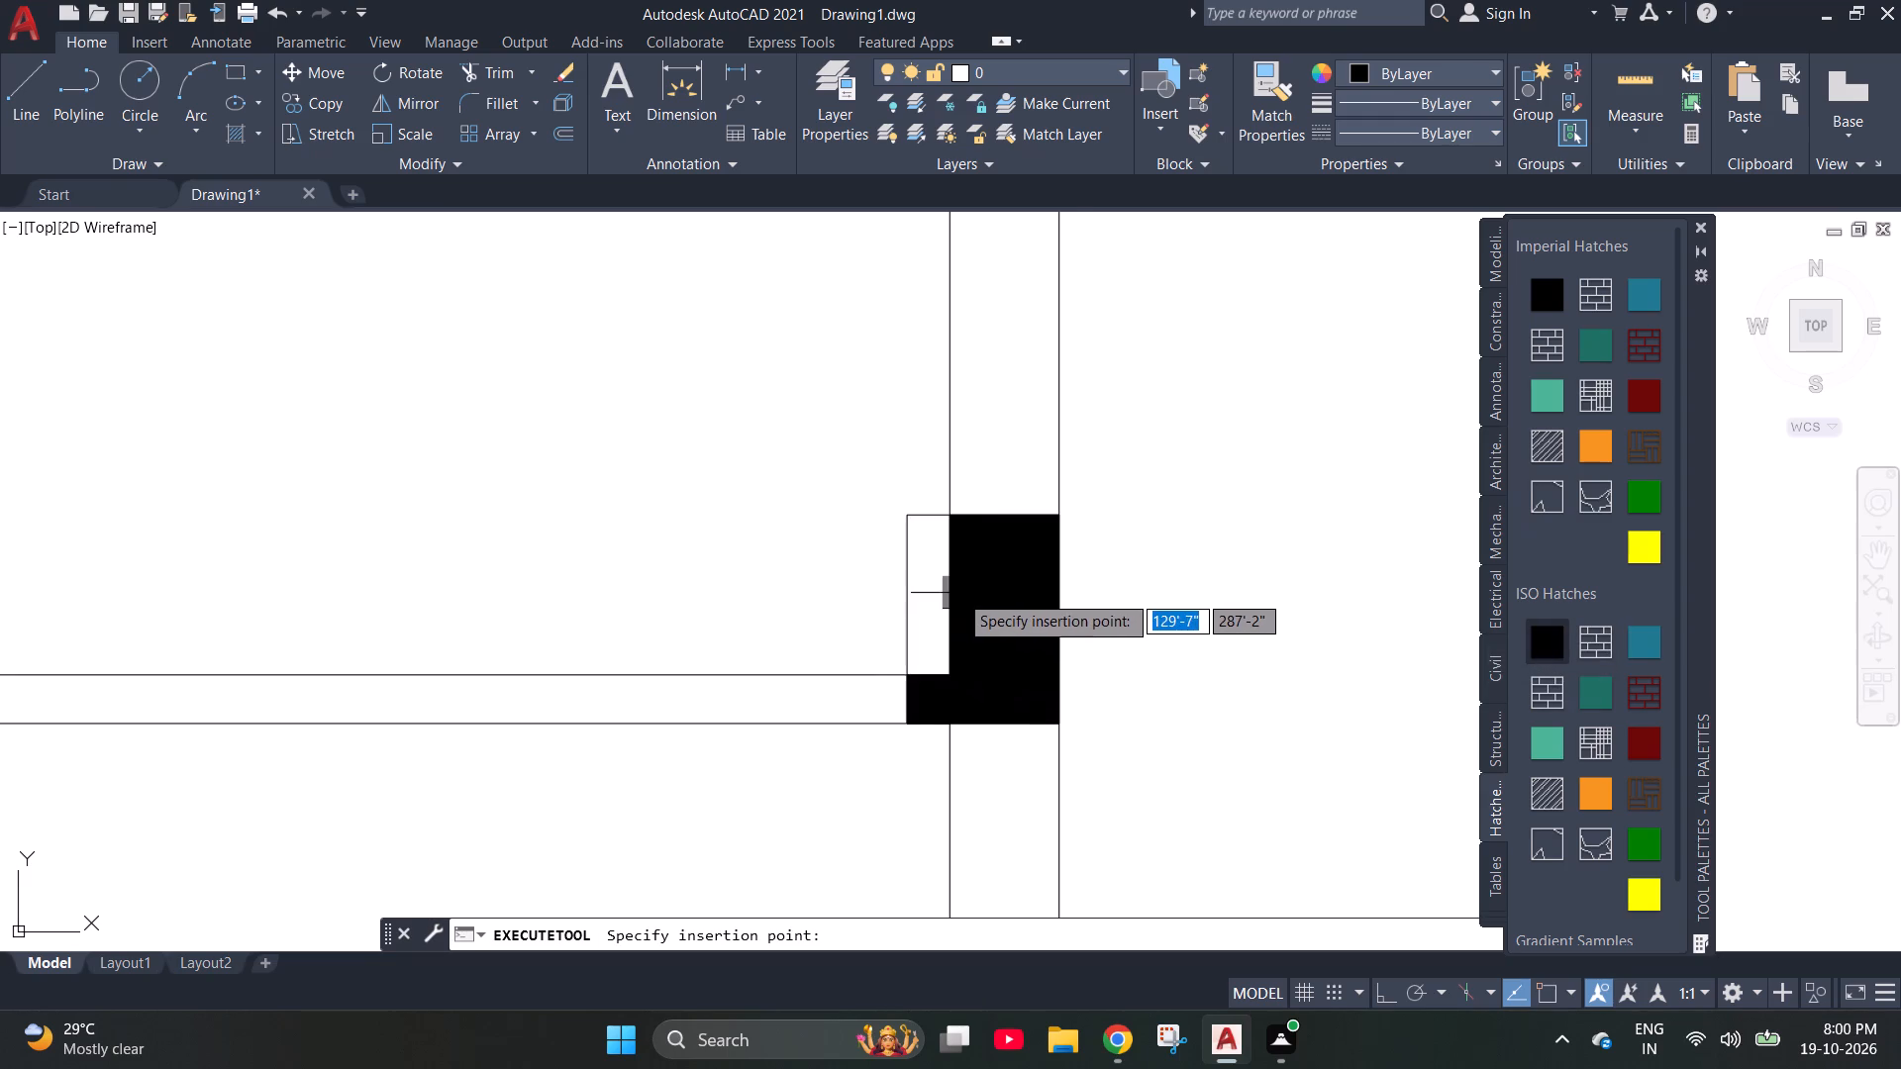
pyautogui.click(940, 594)
# Fill both parts of the right outer wall's column rectangle level with the lower-left room's top wall with the solid black ISO hatch.
pyautogui.scroll(-2, 940, 593)
pyautogui.scroll(-4, 711, 546)
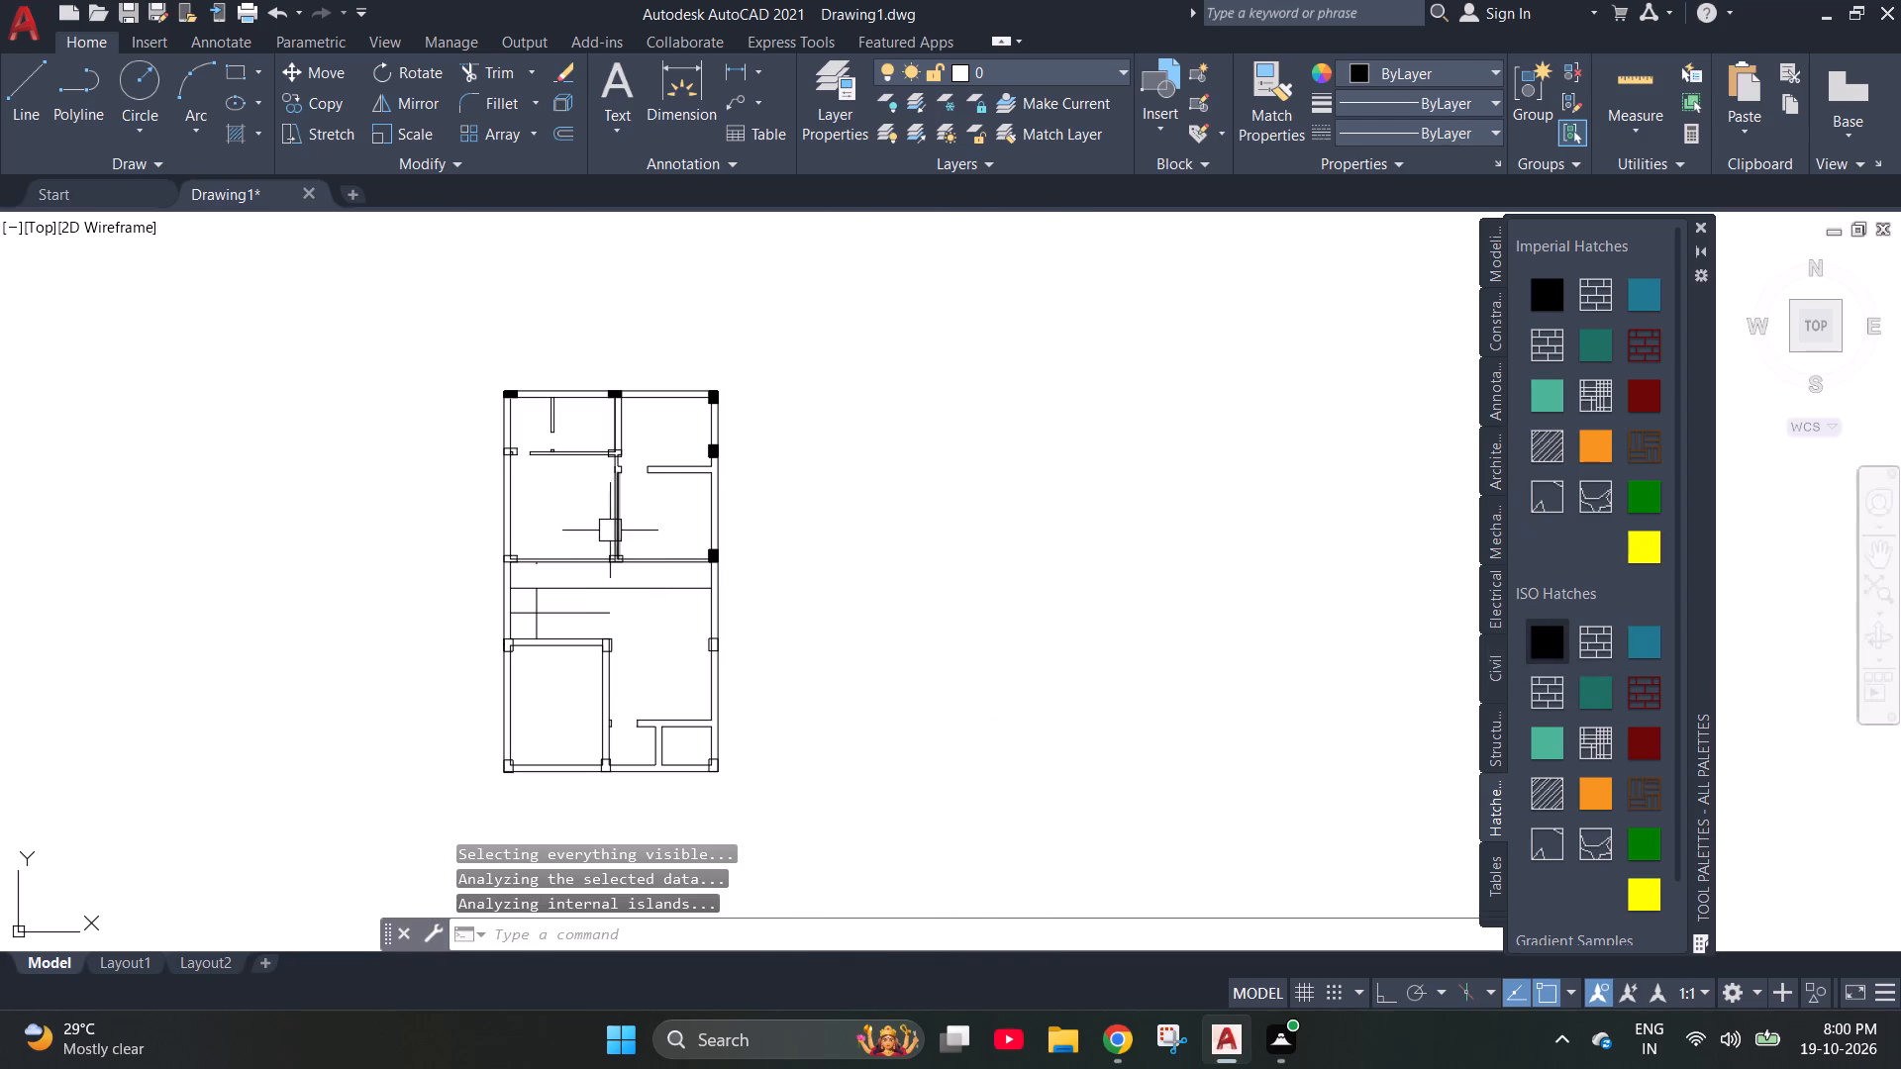
pyautogui.scroll(3, 703, 670)
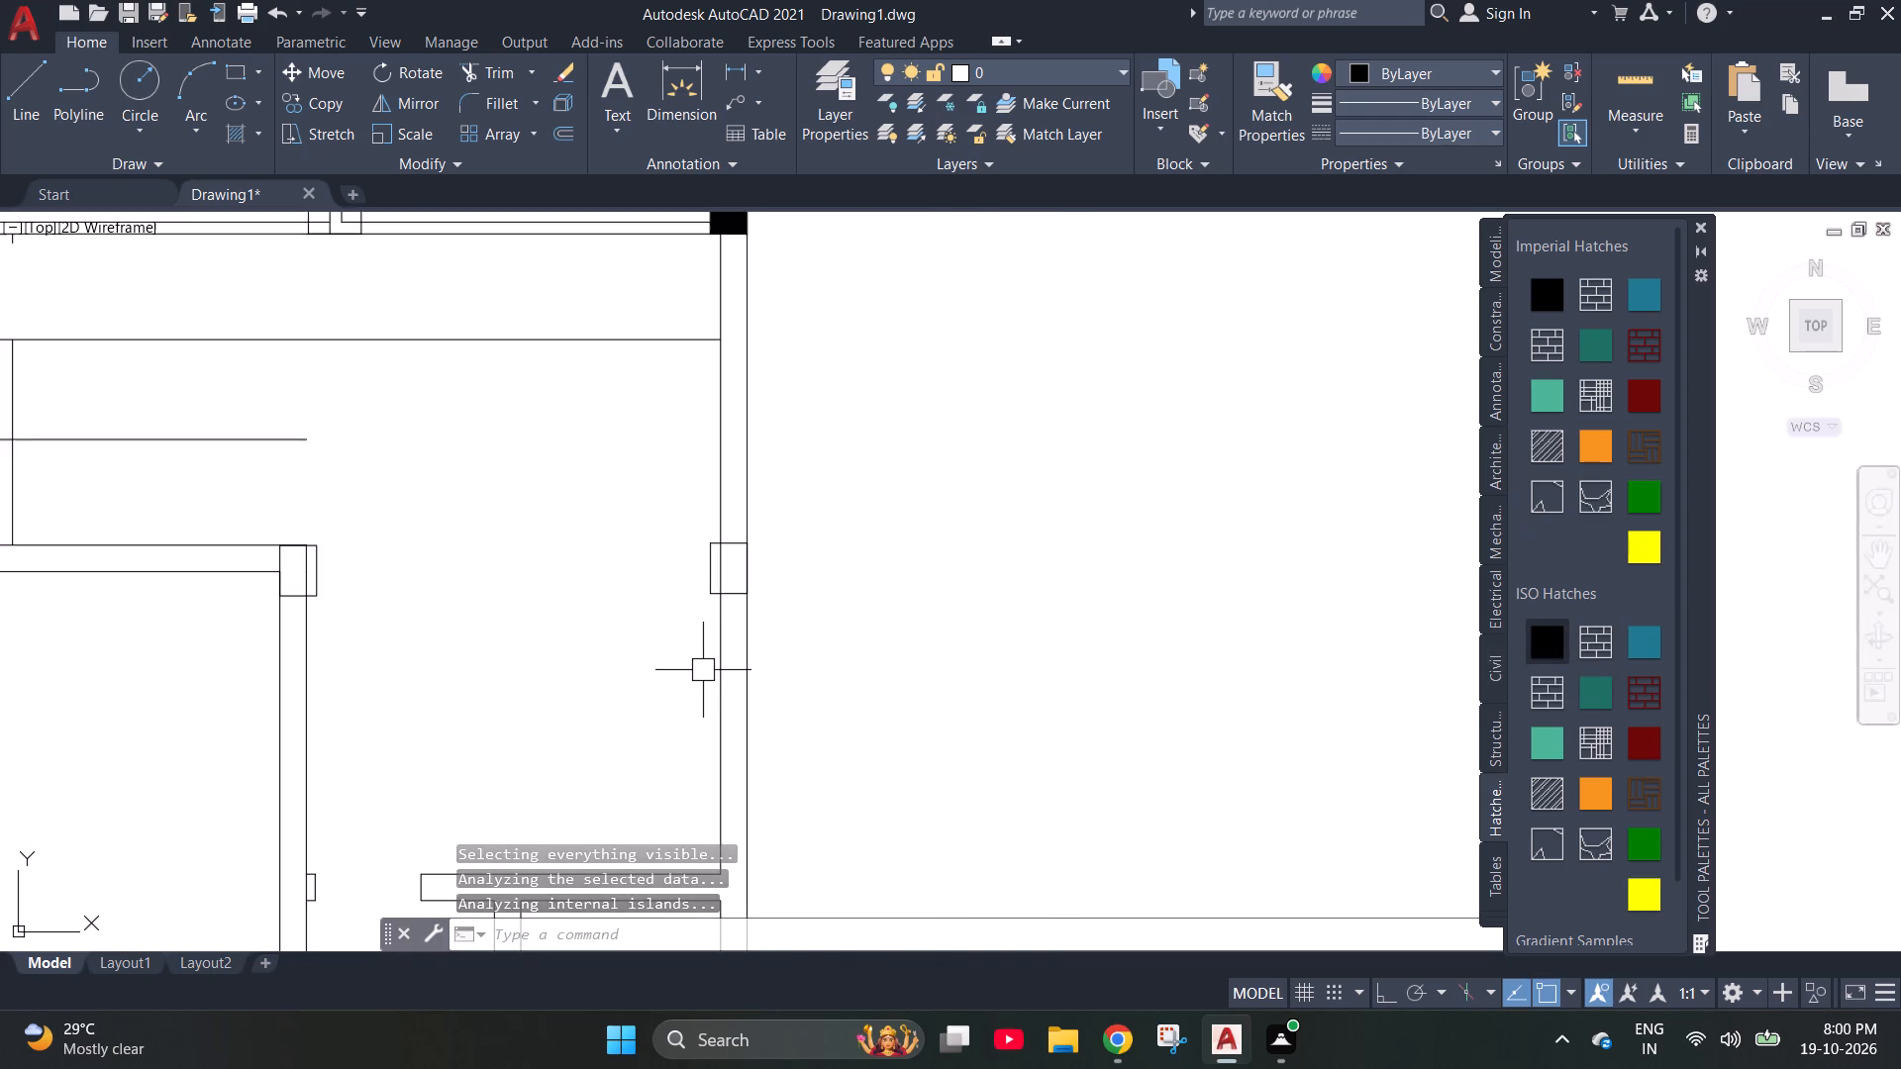
pyautogui.scroll(2, 702, 657)
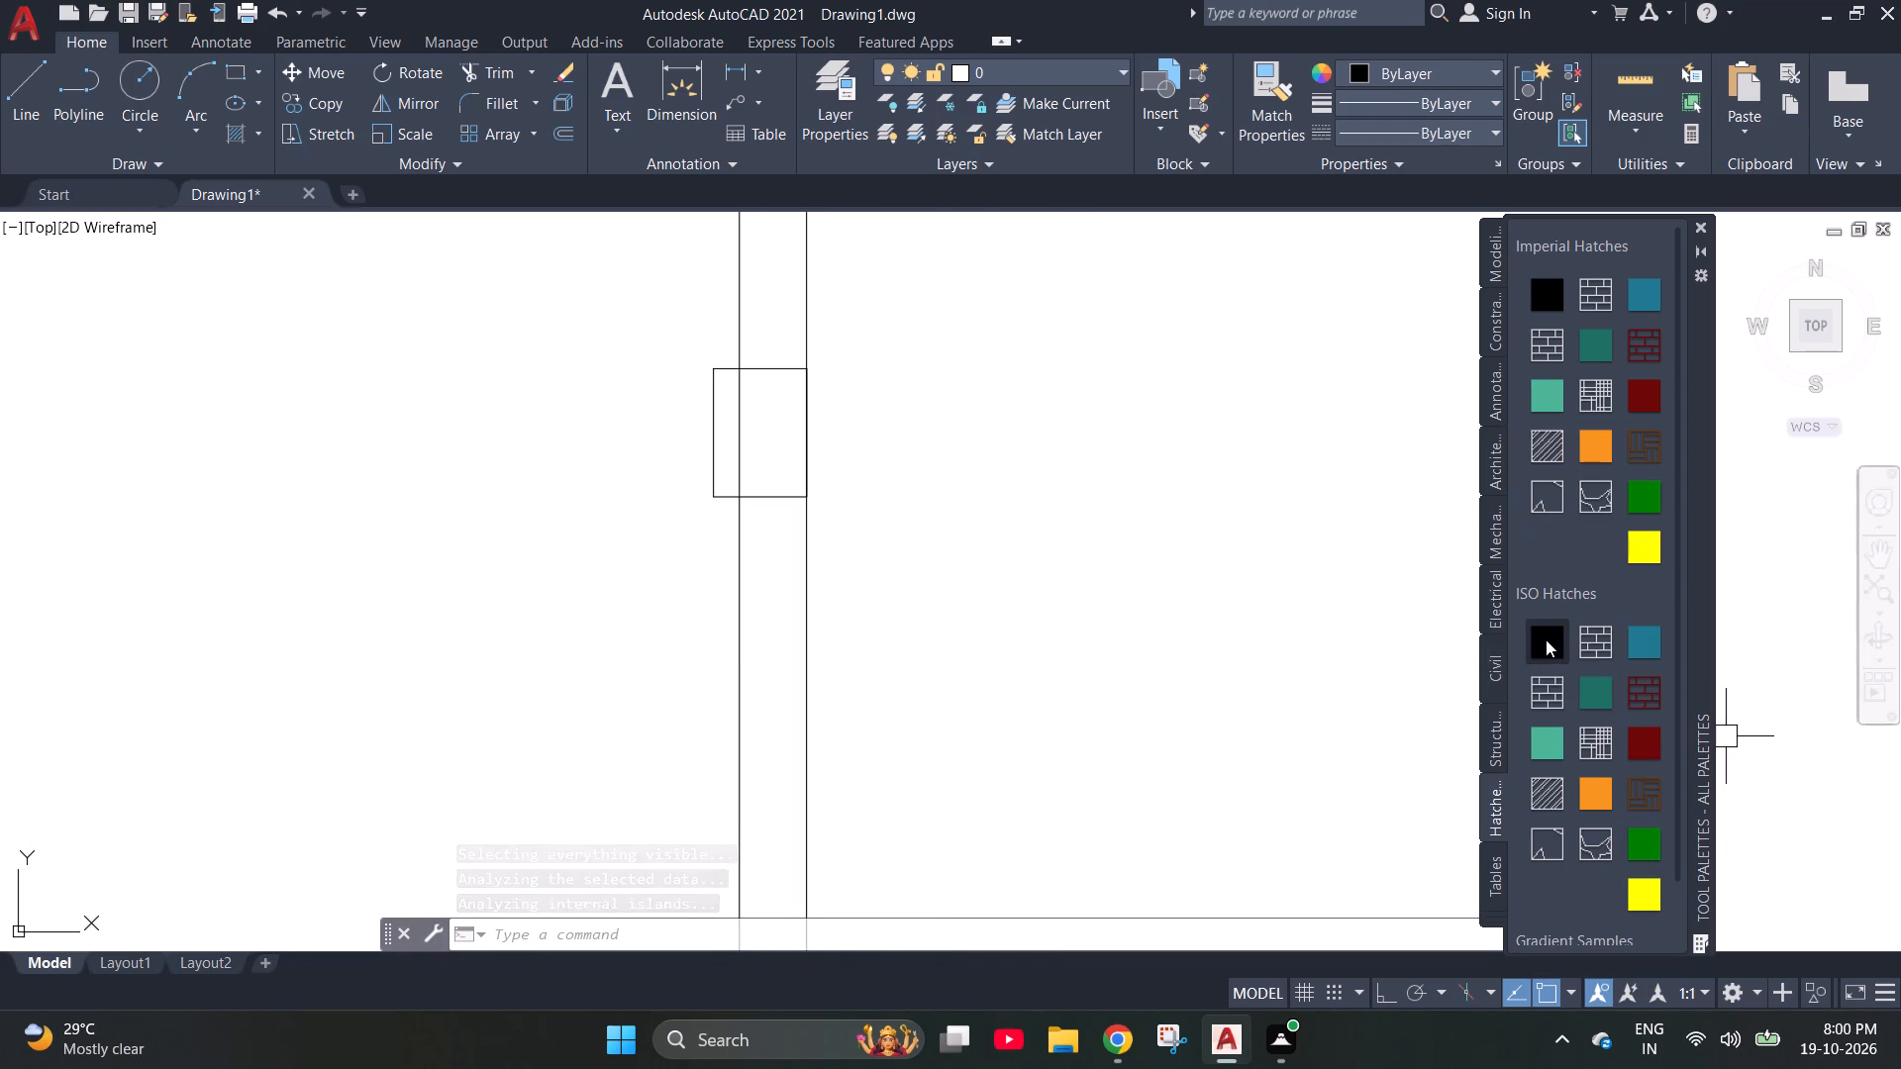
pyautogui.click(1546, 641)
pyautogui.click(715, 410)
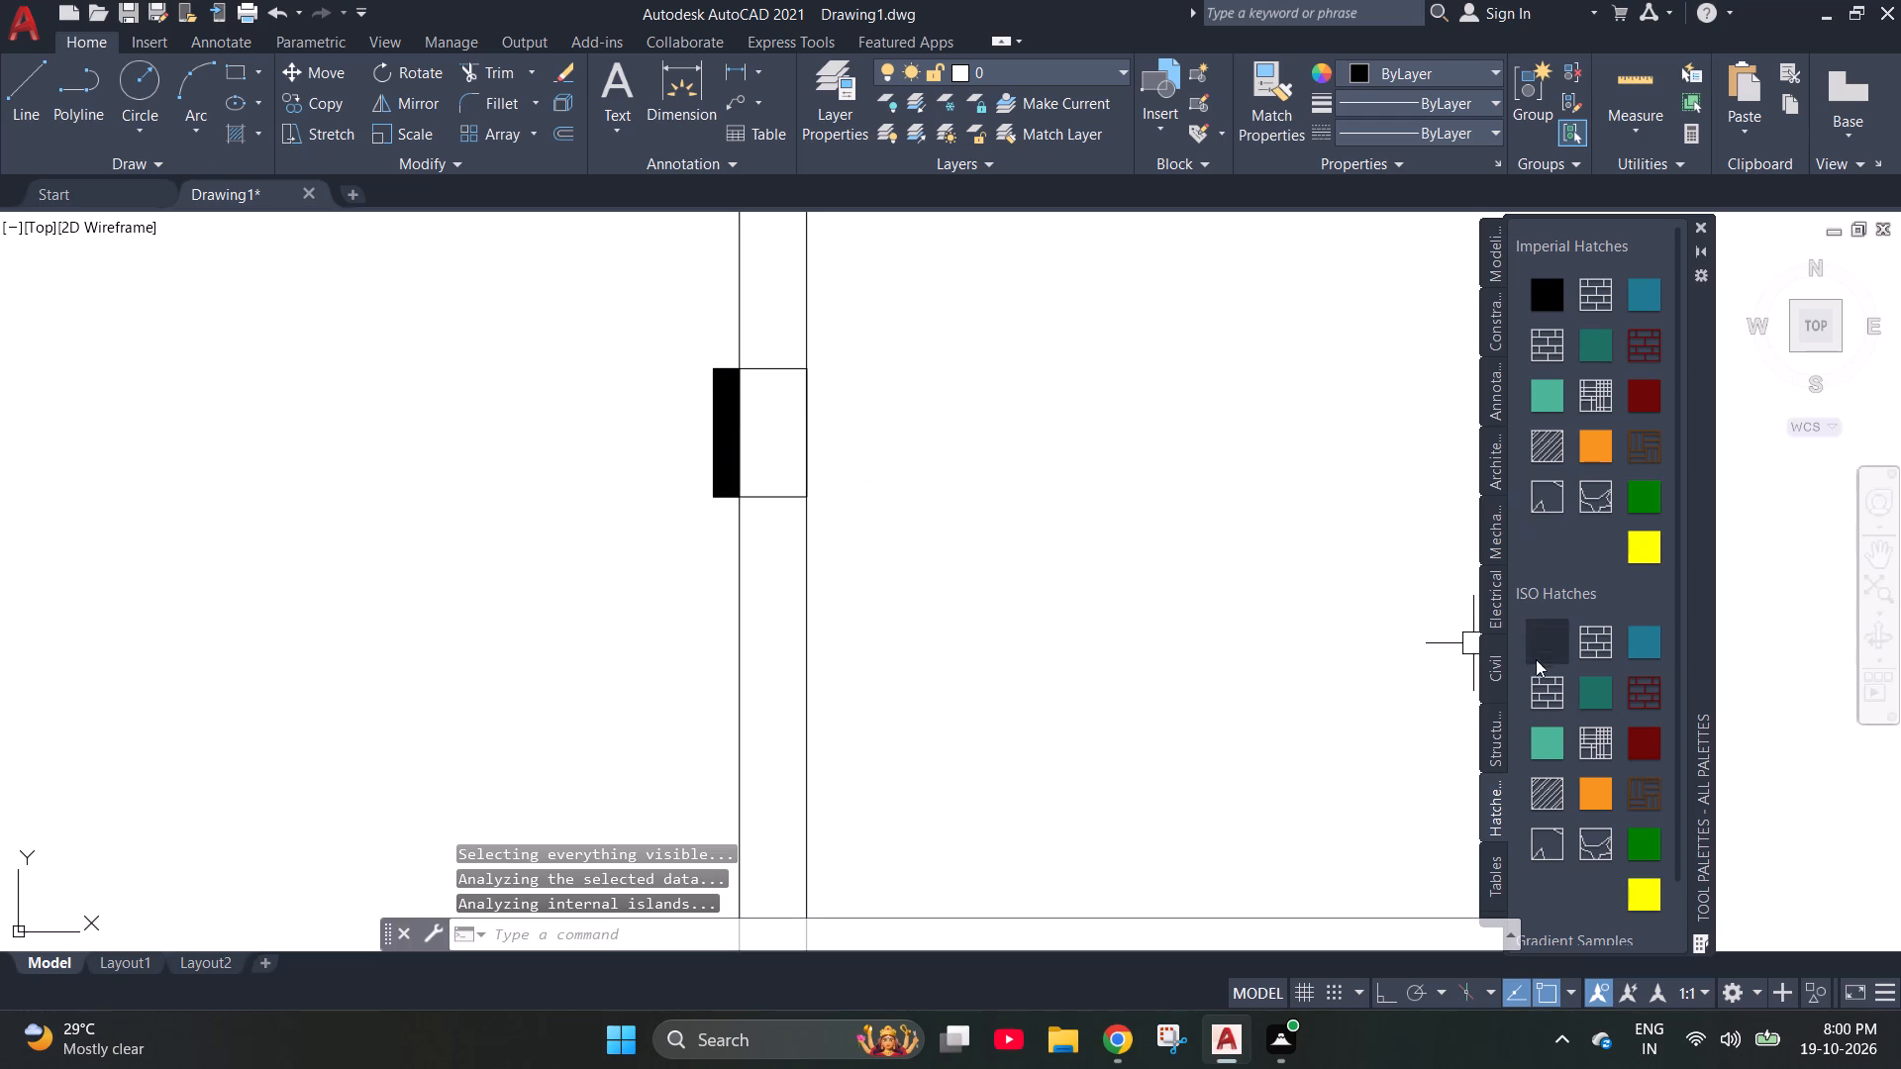
pyautogui.click(1553, 655)
pyautogui.click(747, 433)
# Fill both parts of the floor plan's lower-right corner column rectangle with the solid black ISO hatch.
pyautogui.scroll(-2, 703, 451)
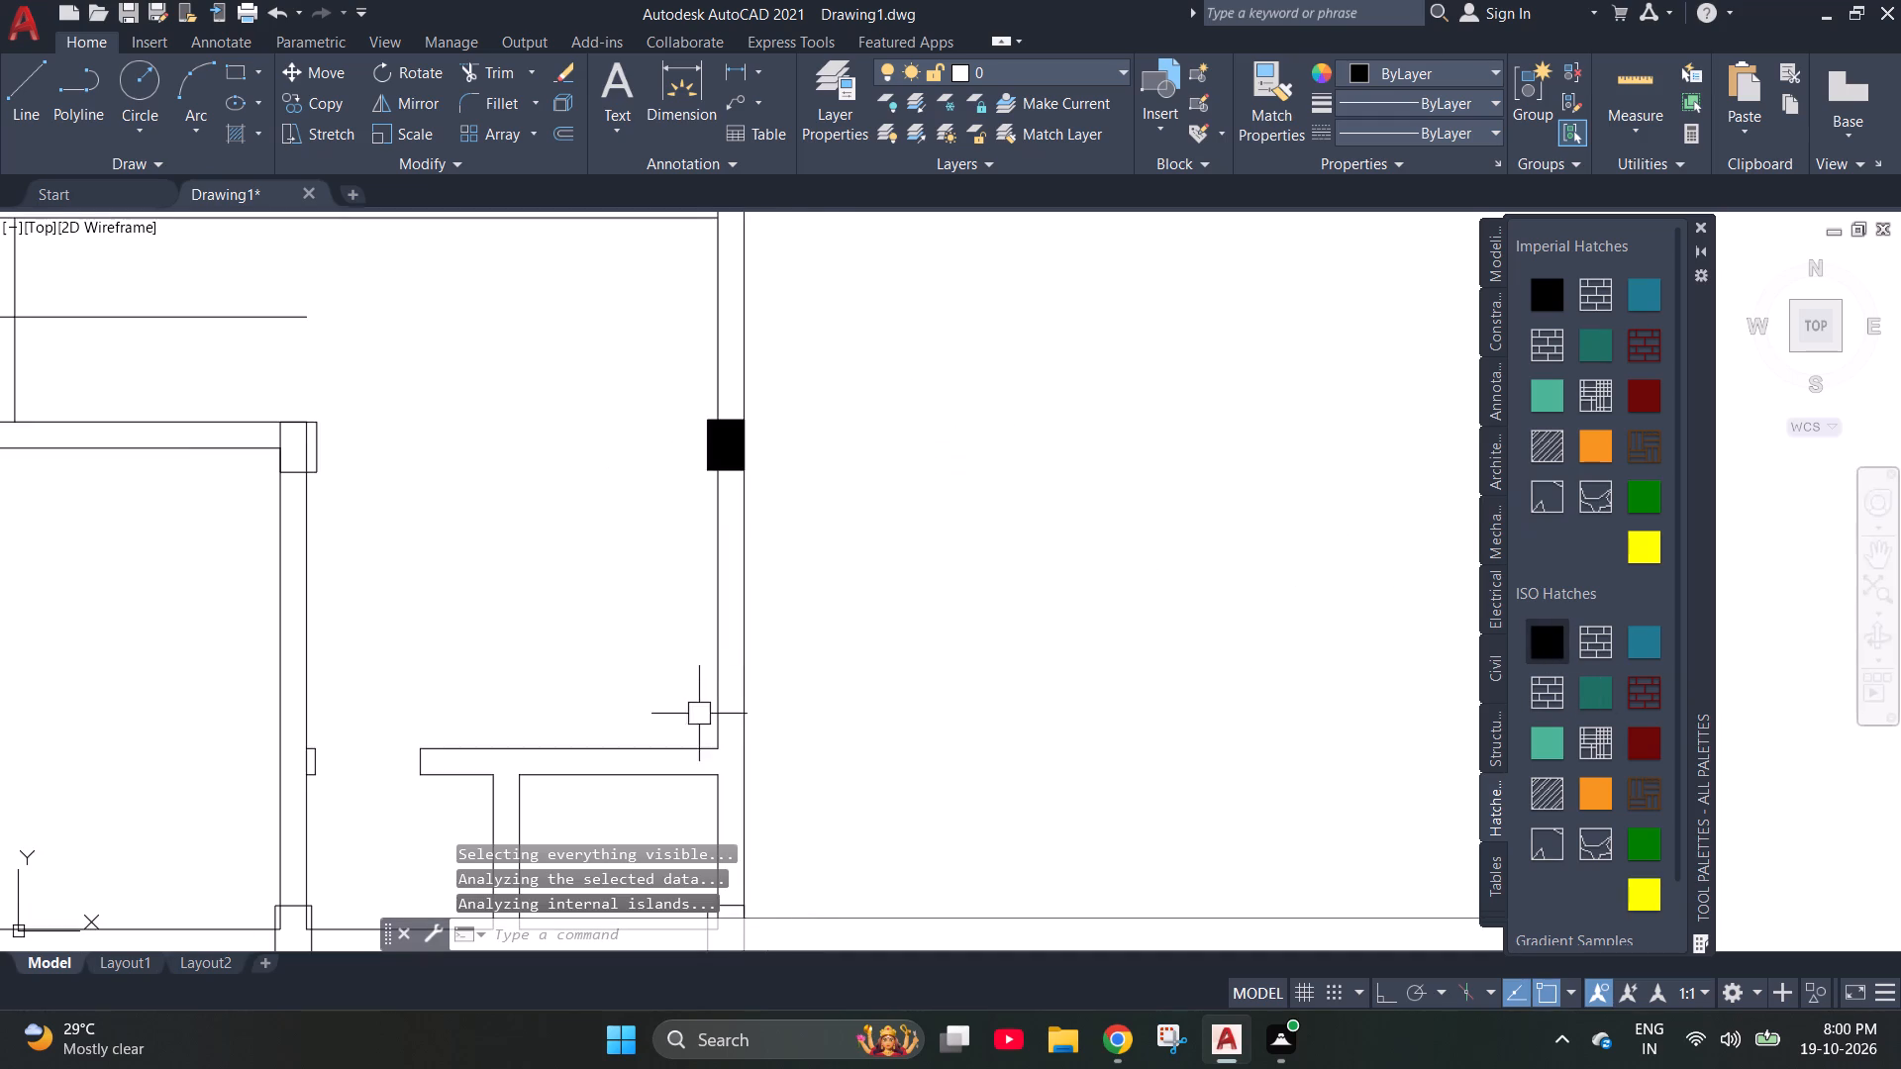
pyautogui.scroll(-2, 657, 661)
pyautogui.scroll(5, 705, 798)
pyautogui.click(1549, 643)
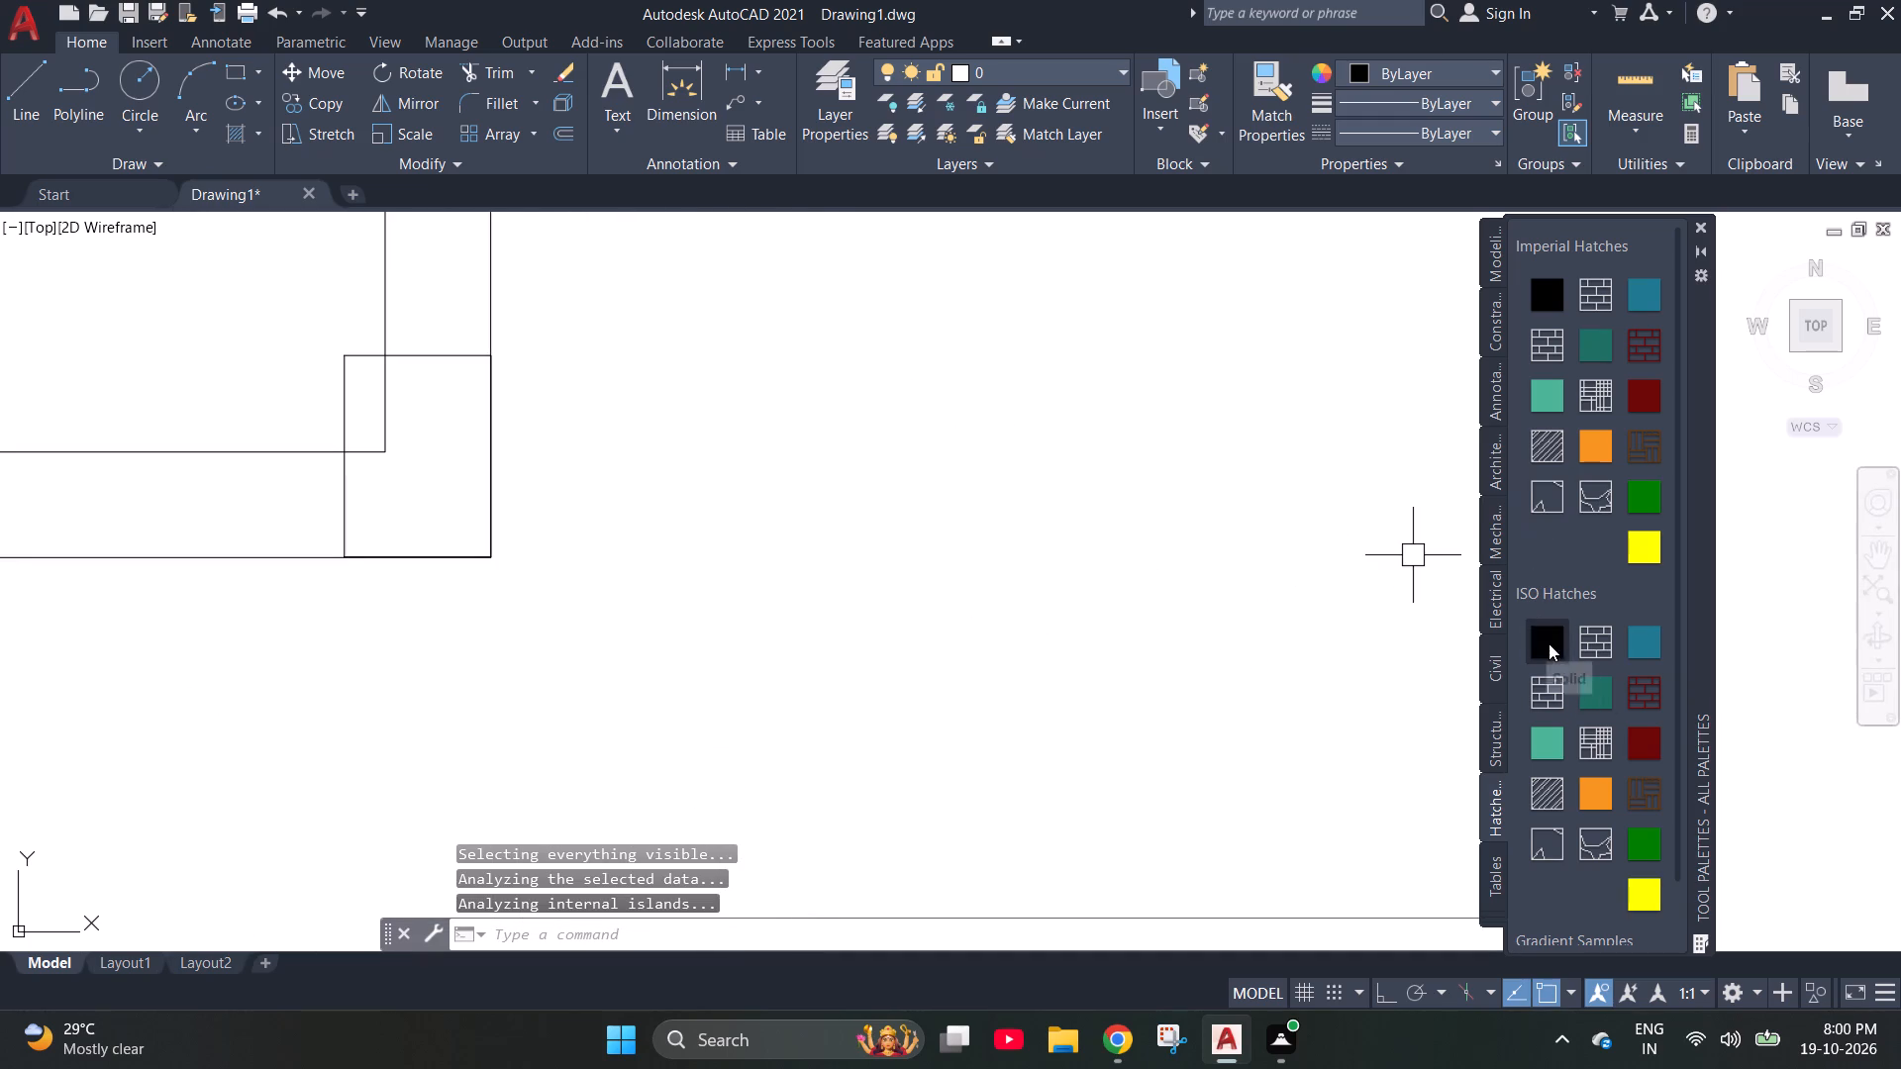
pyautogui.click(362, 385)
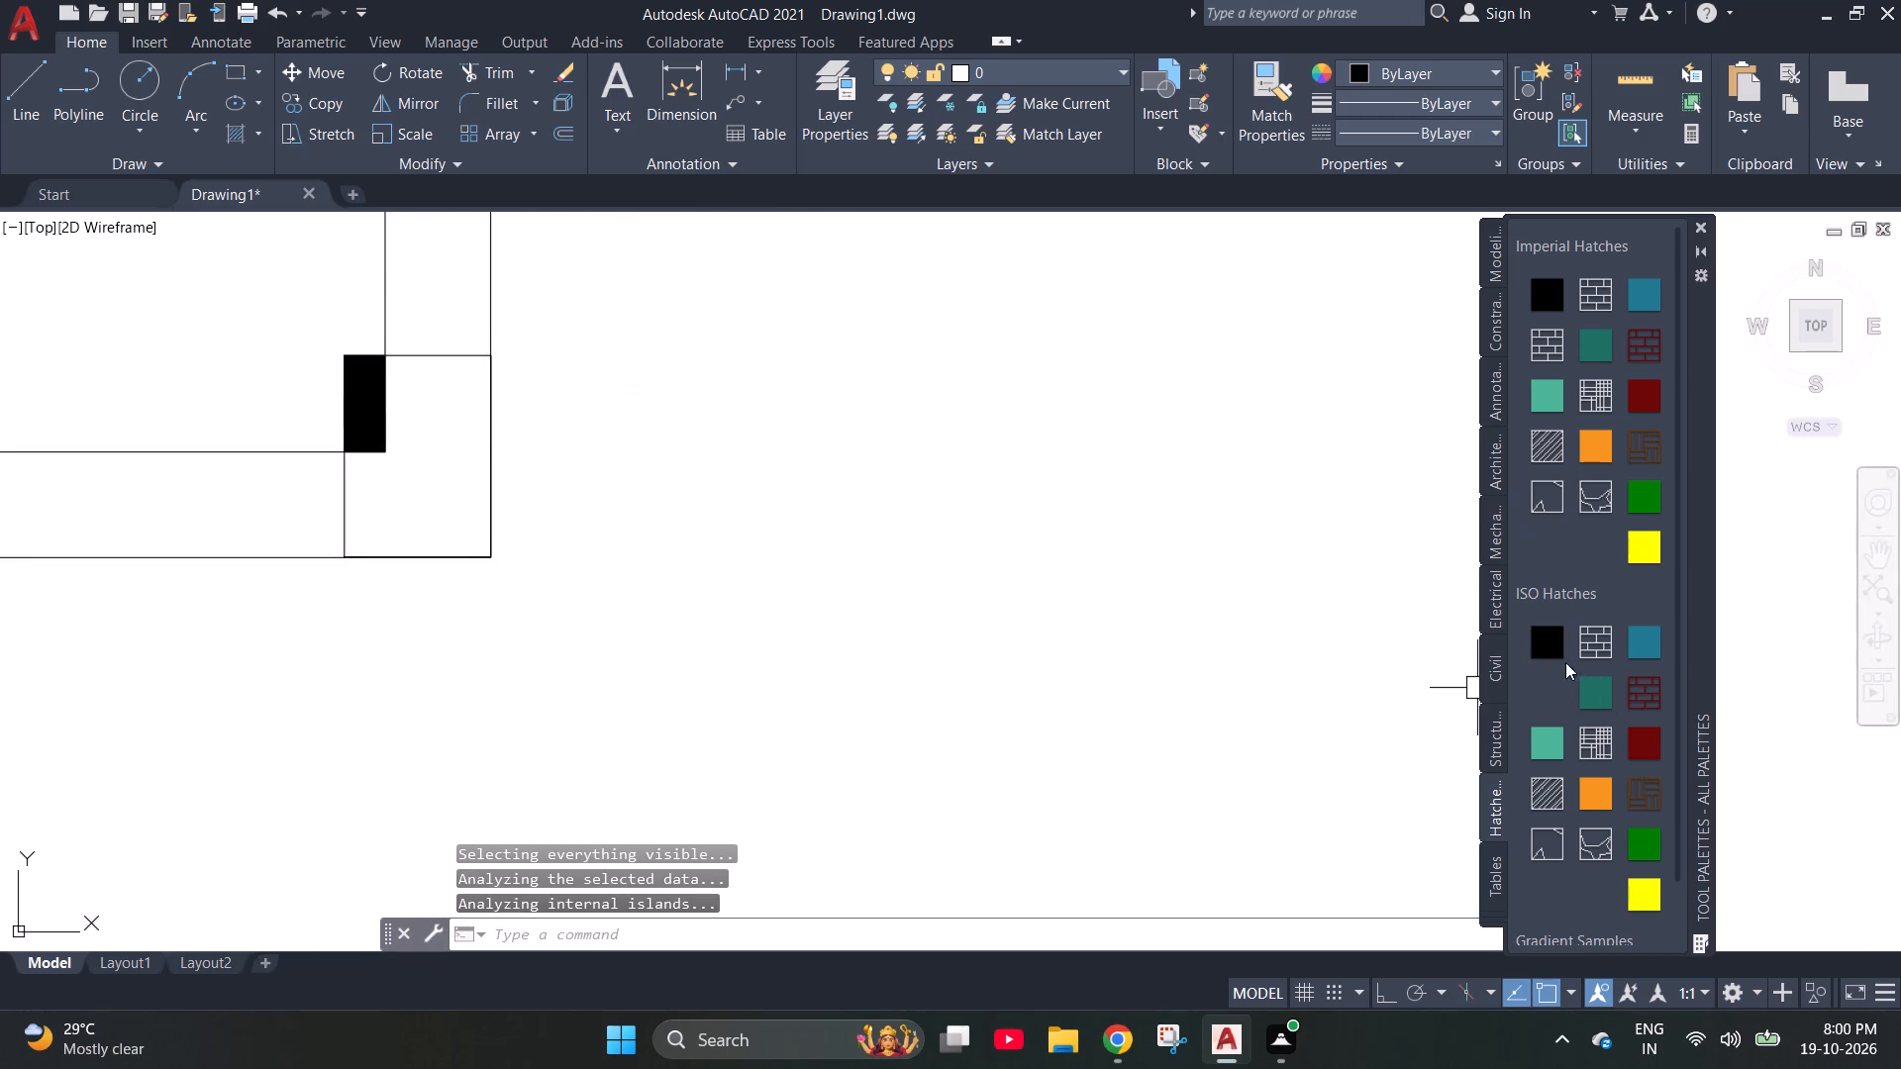
pyautogui.click(1554, 641)
pyautogui.click(376, 478)
# Fill all parts of the column rectangle where the lower-left room's right wall meets the bottom outer wall with the solid black ISO hatch.
pyautogui.scroll(-2, 916, 545)
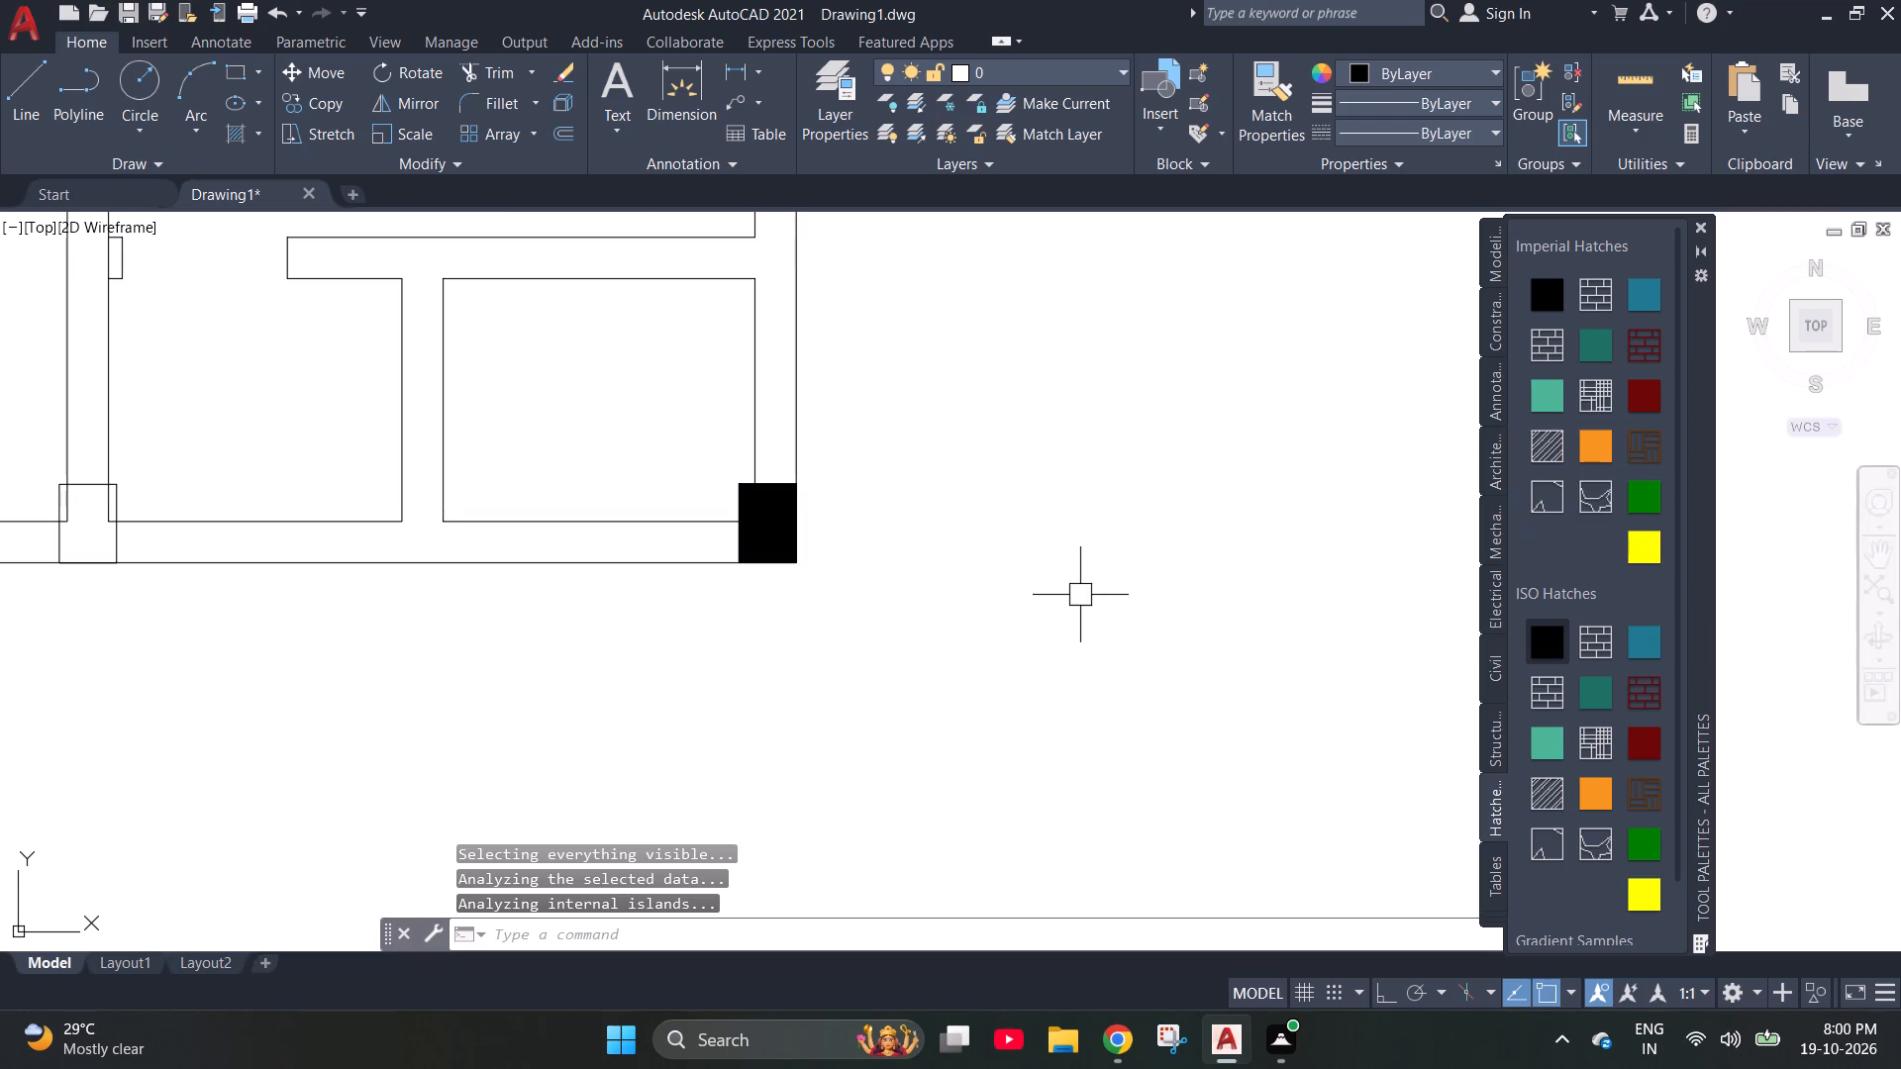
pyautogui.scroll(-2, 555, 568)
pyautogui.scroll(3, 340, 569)
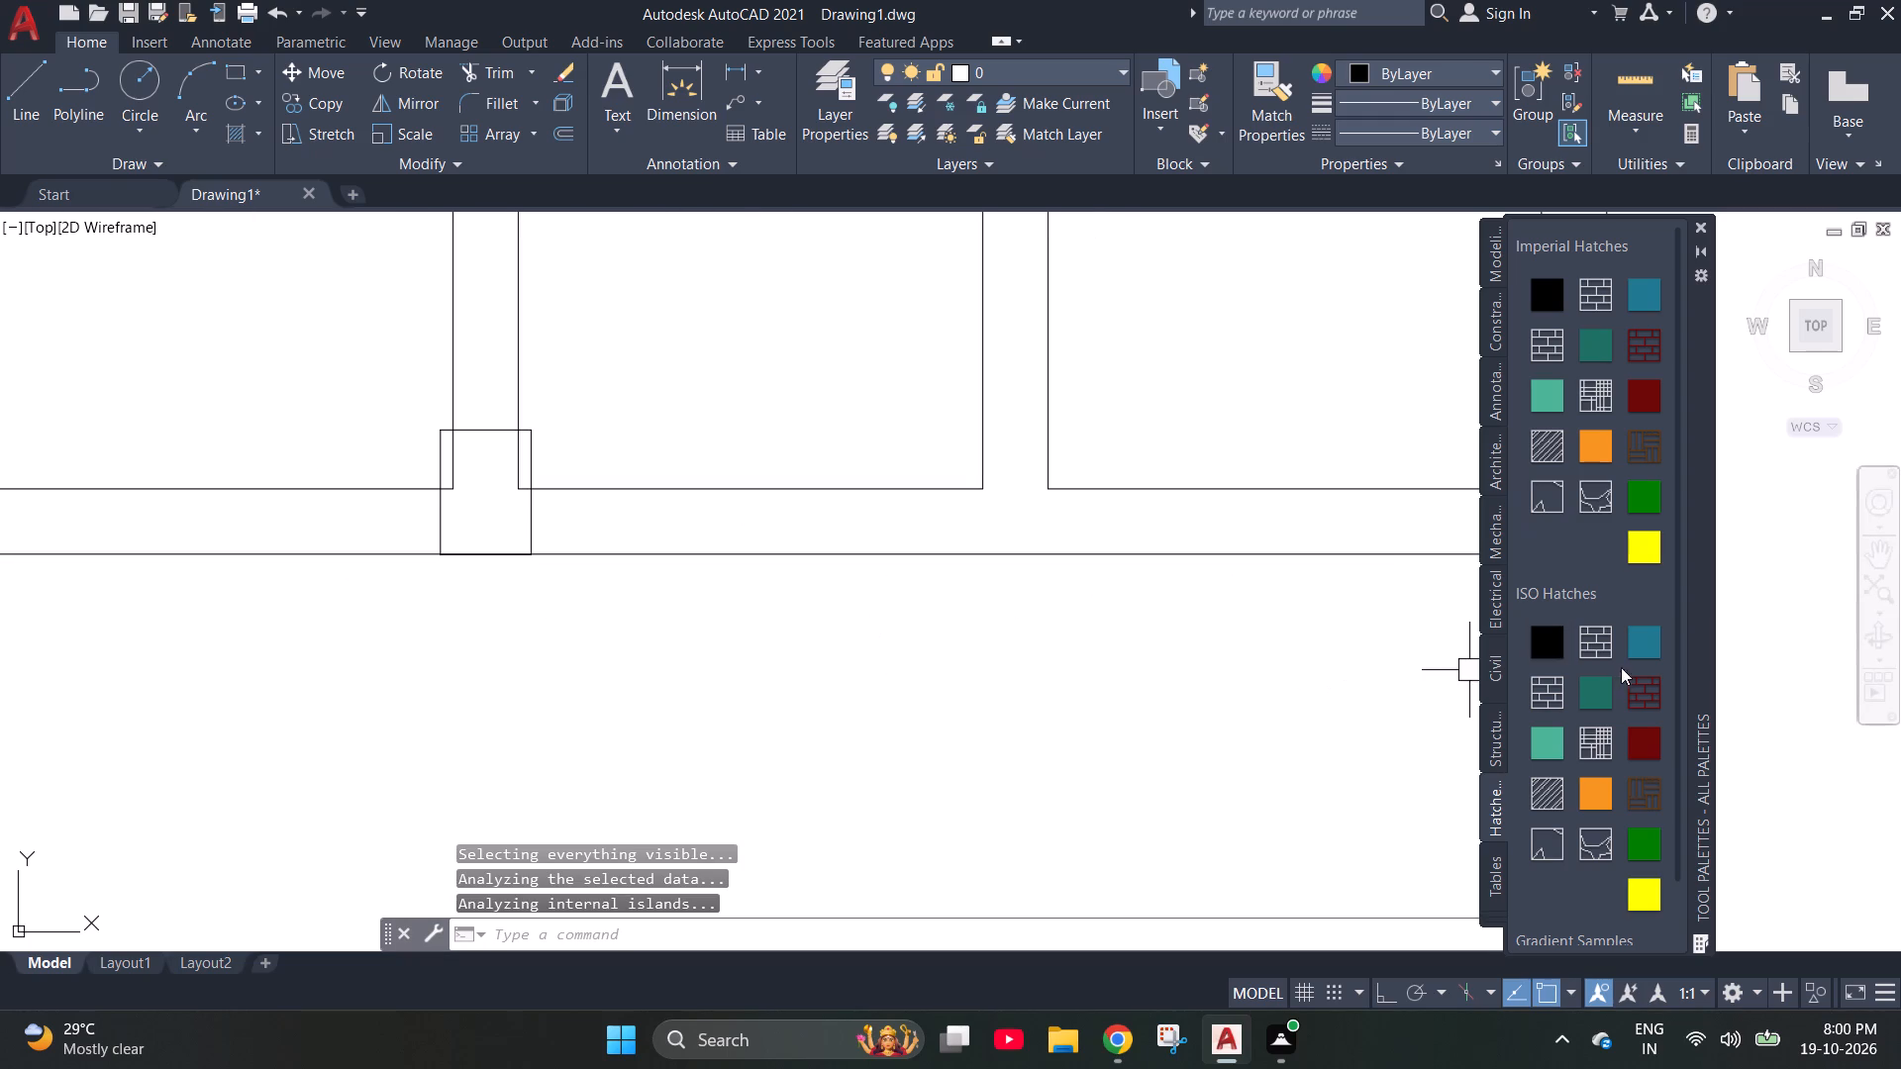
pyautogui.click(1551, 645)
pyautogui.click(466, 474)
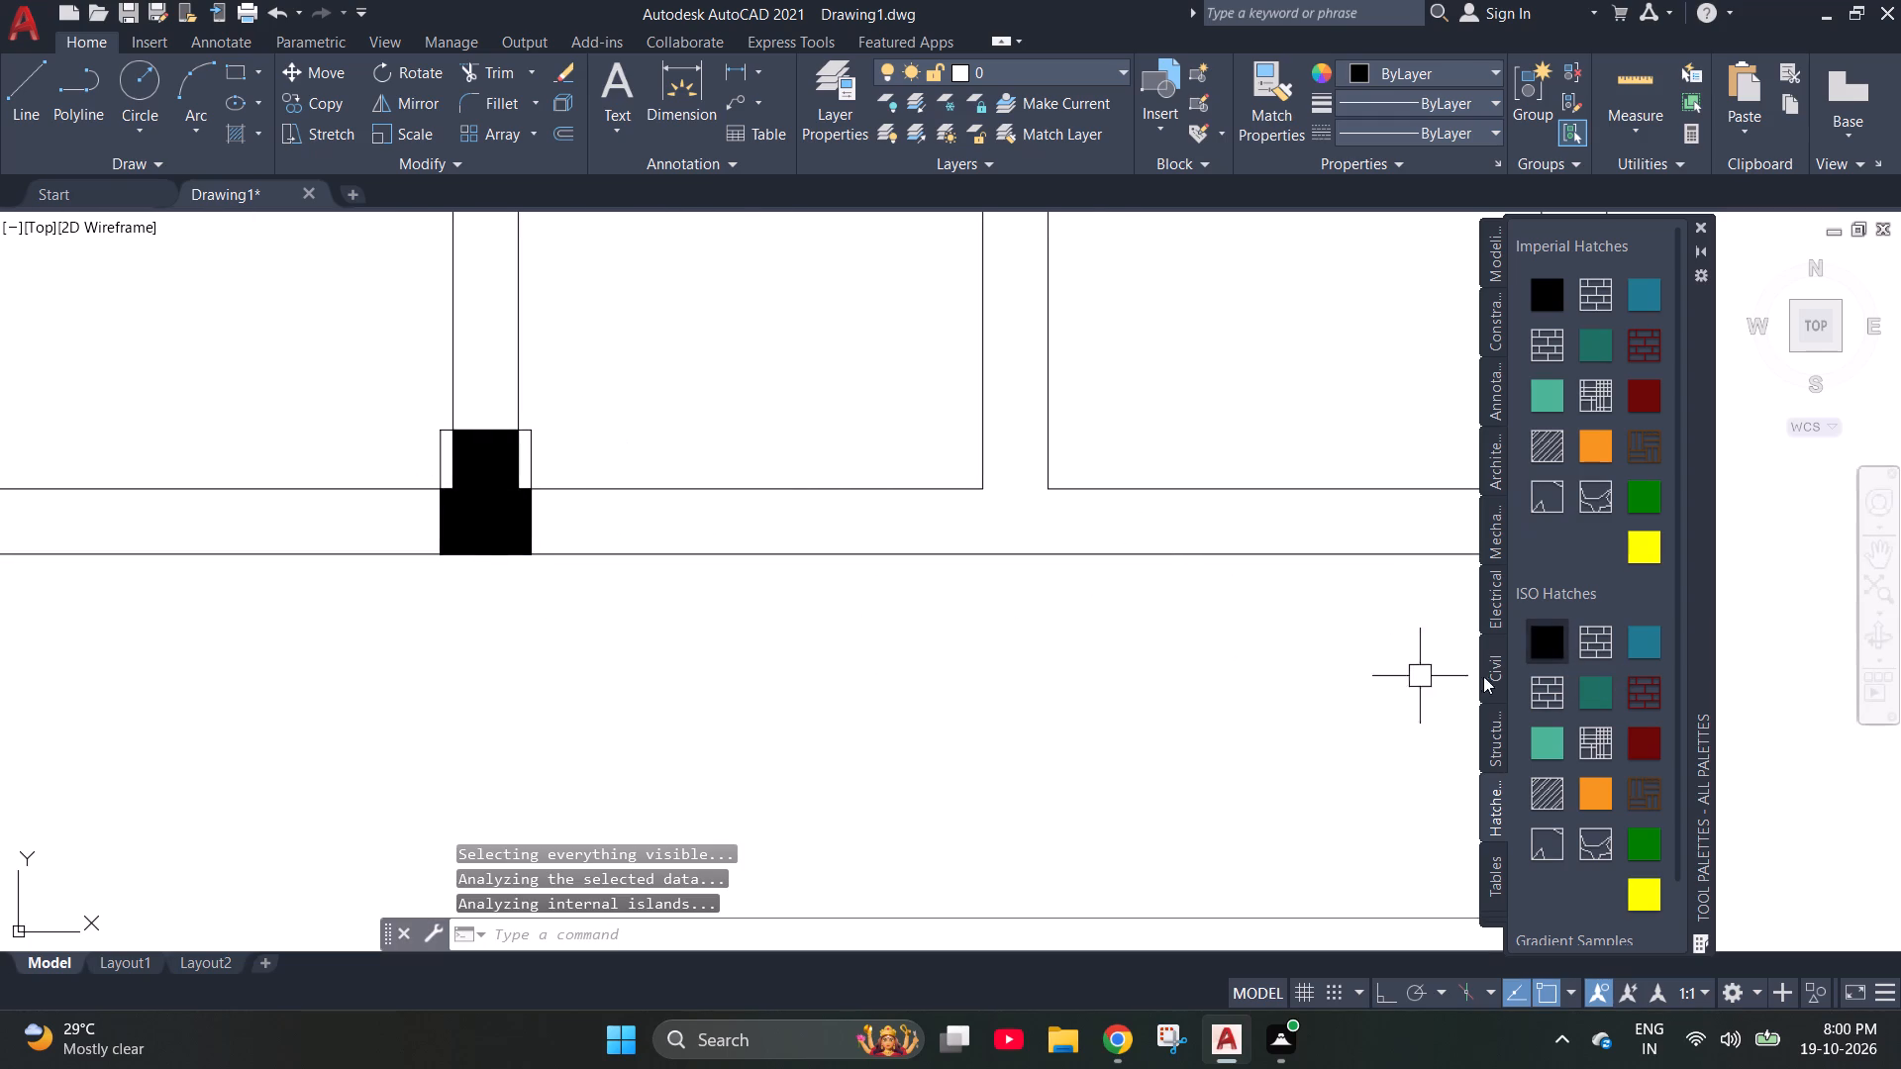
pyautogui.click(1553, 652)
pyautogui.scroll(3, 446, 444)
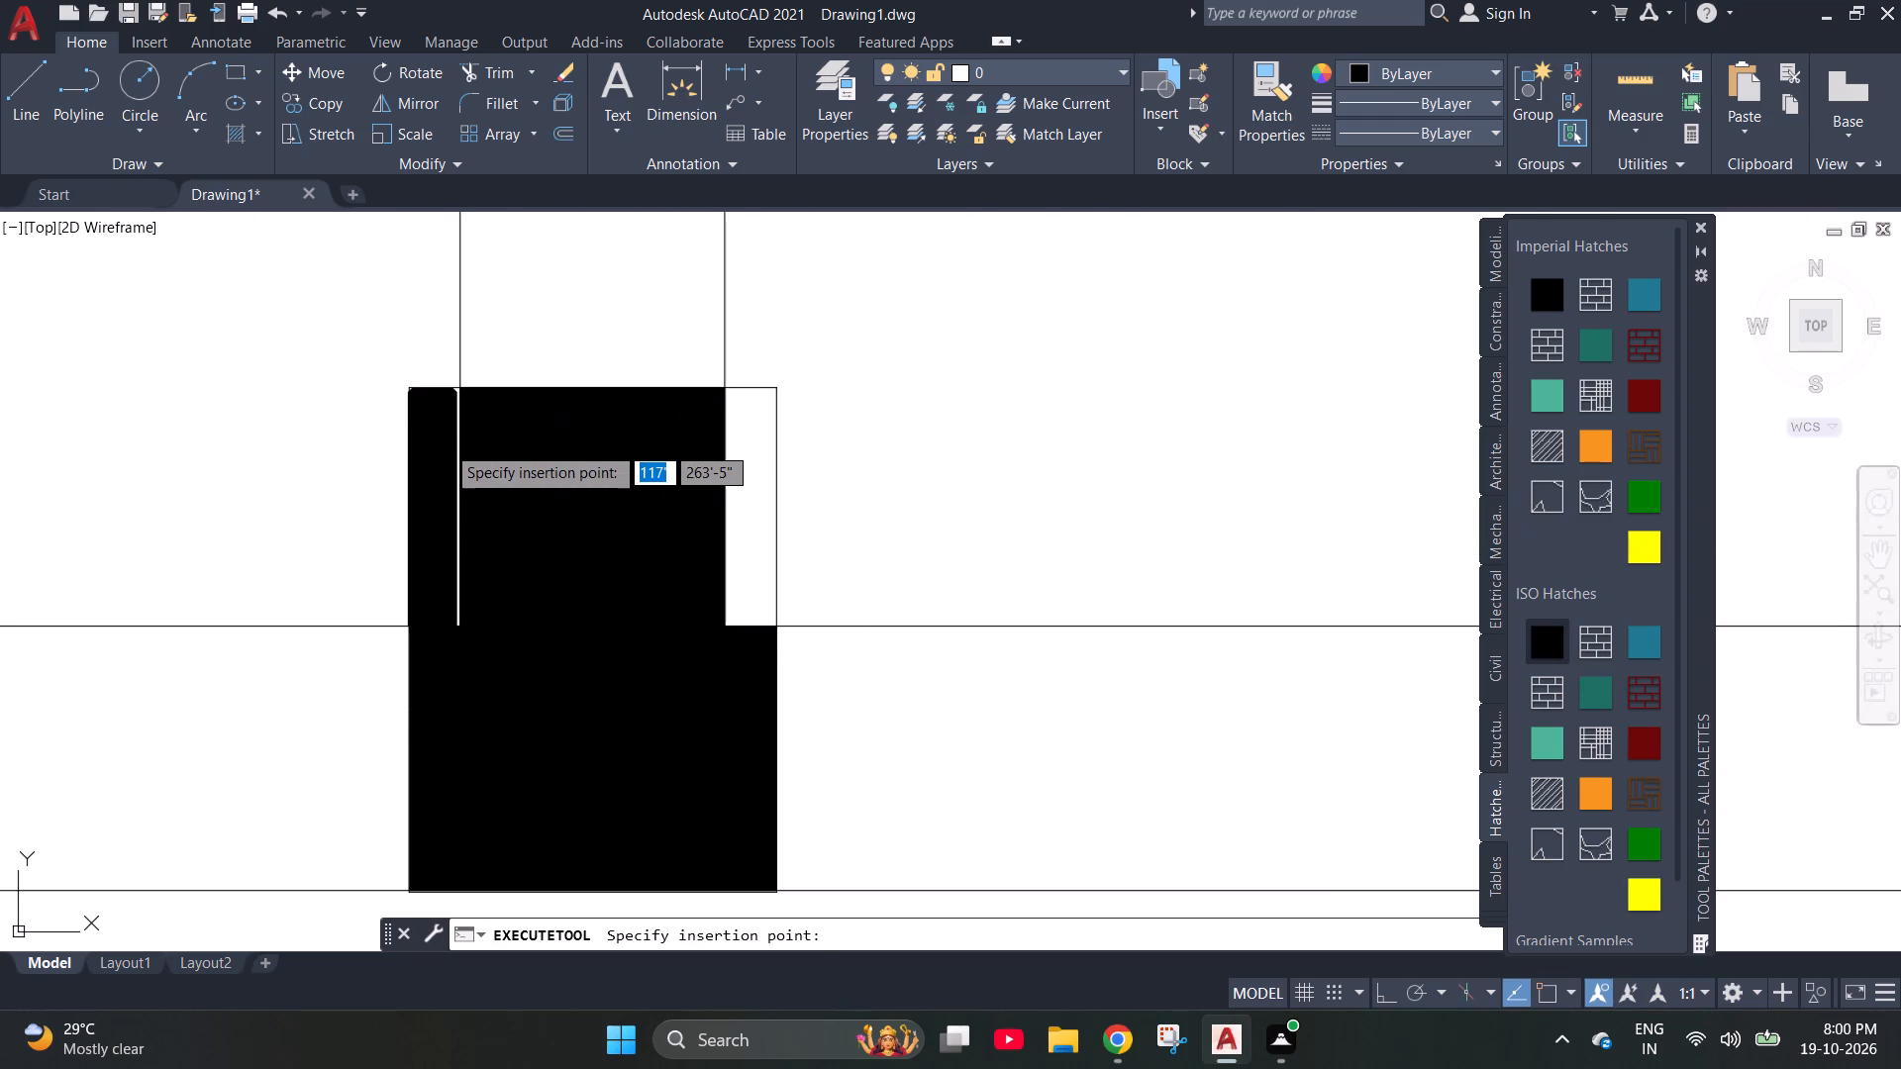
pyautogui.click(450, 456)
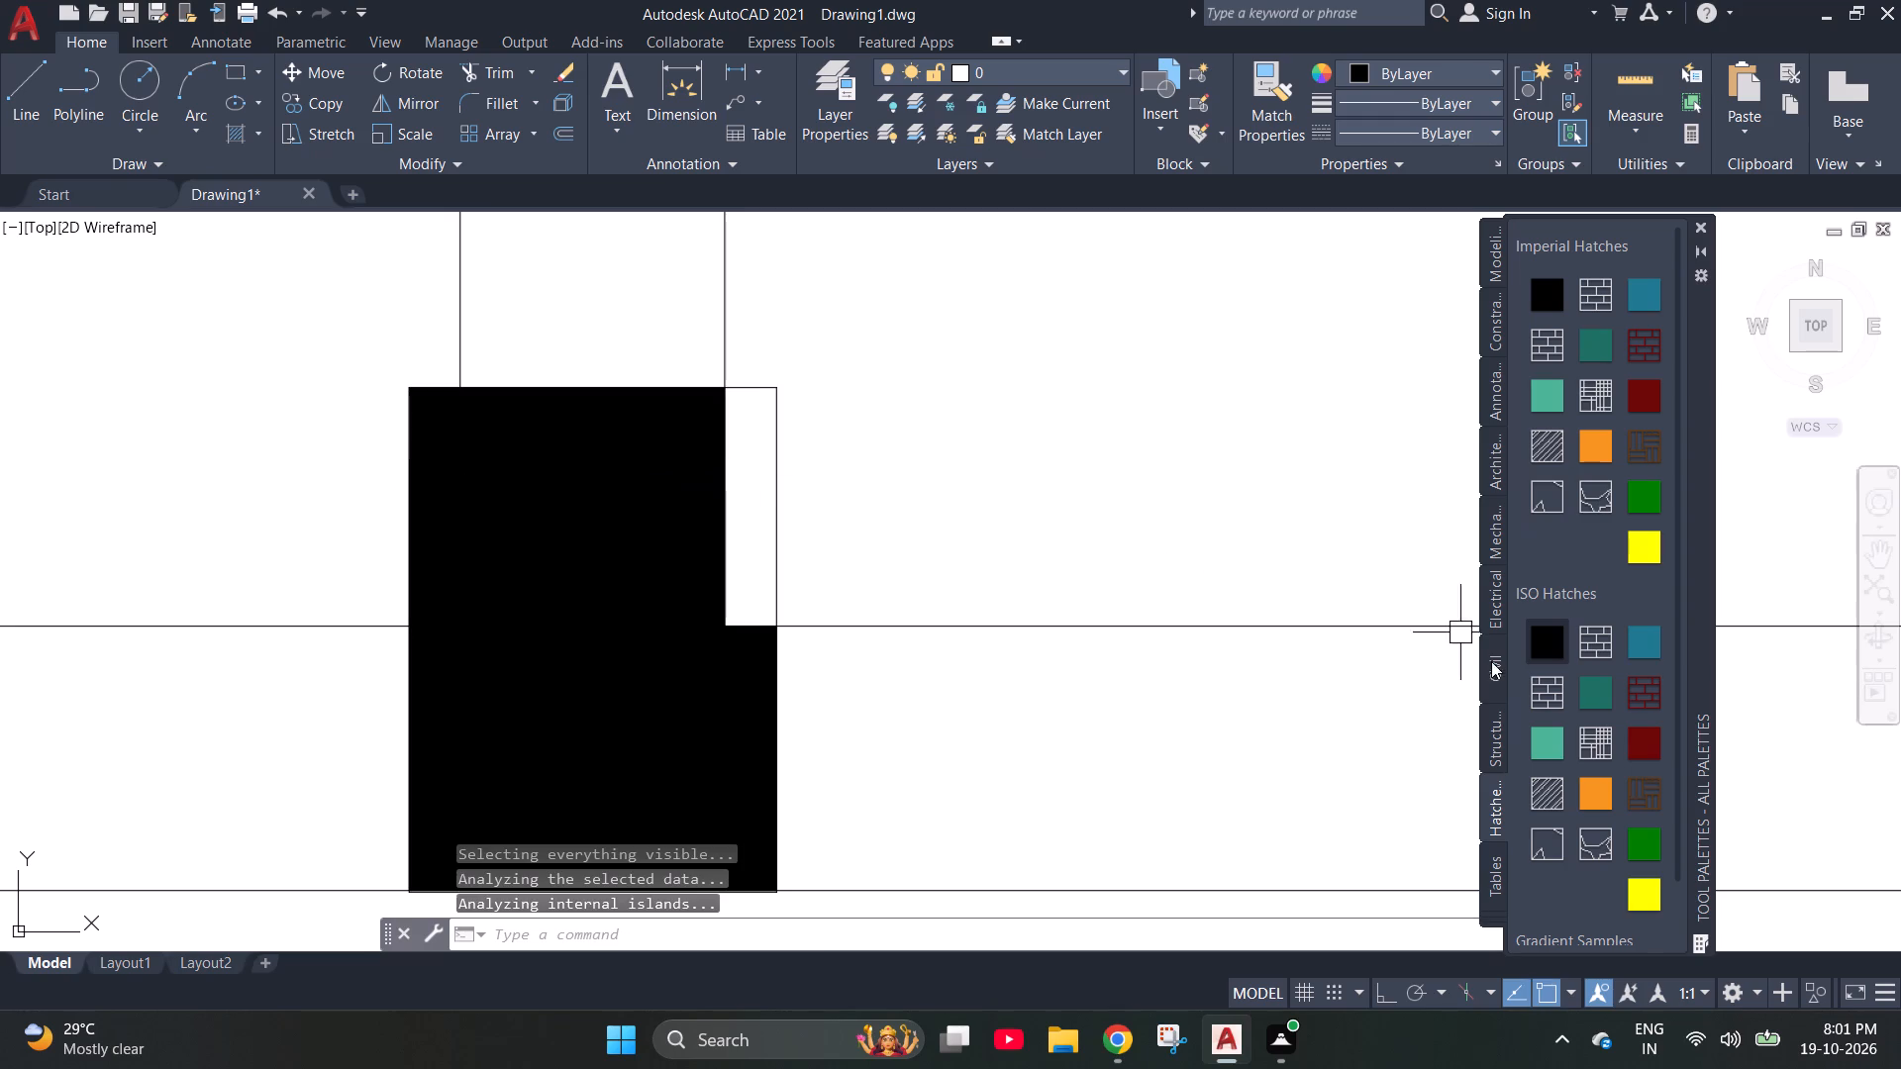
pyautogui.moveTo(1557, 650); pyautogui.dragTo(1531, 655)
pyautogui.click(756, 518)
# Fill the floor plan's lower-left corner column rectangle with the solid black ISO hatch down to the outer wall line.
pyautogui.scroll(-2, 1027, 580)
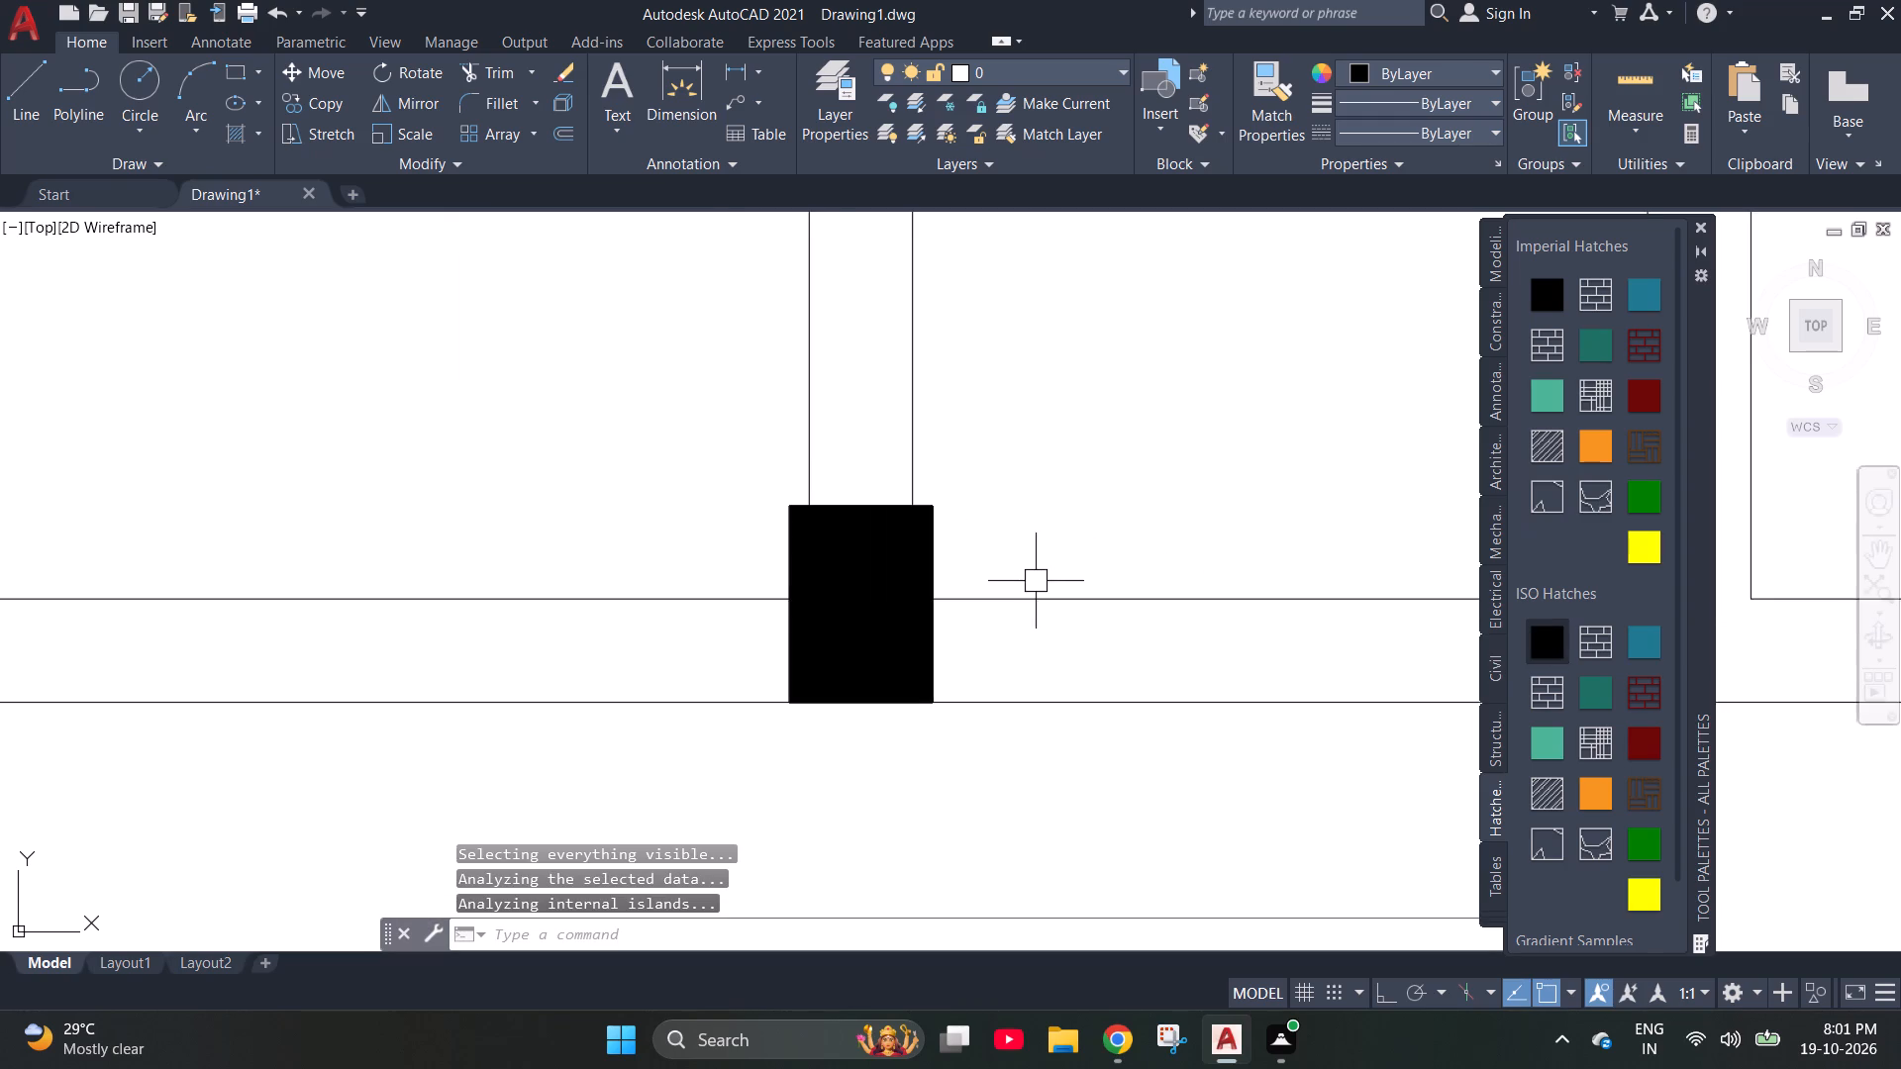
pyautogui.scroll(-2, 1036, 581)
pyautogui.scroll(3, 364, 579)
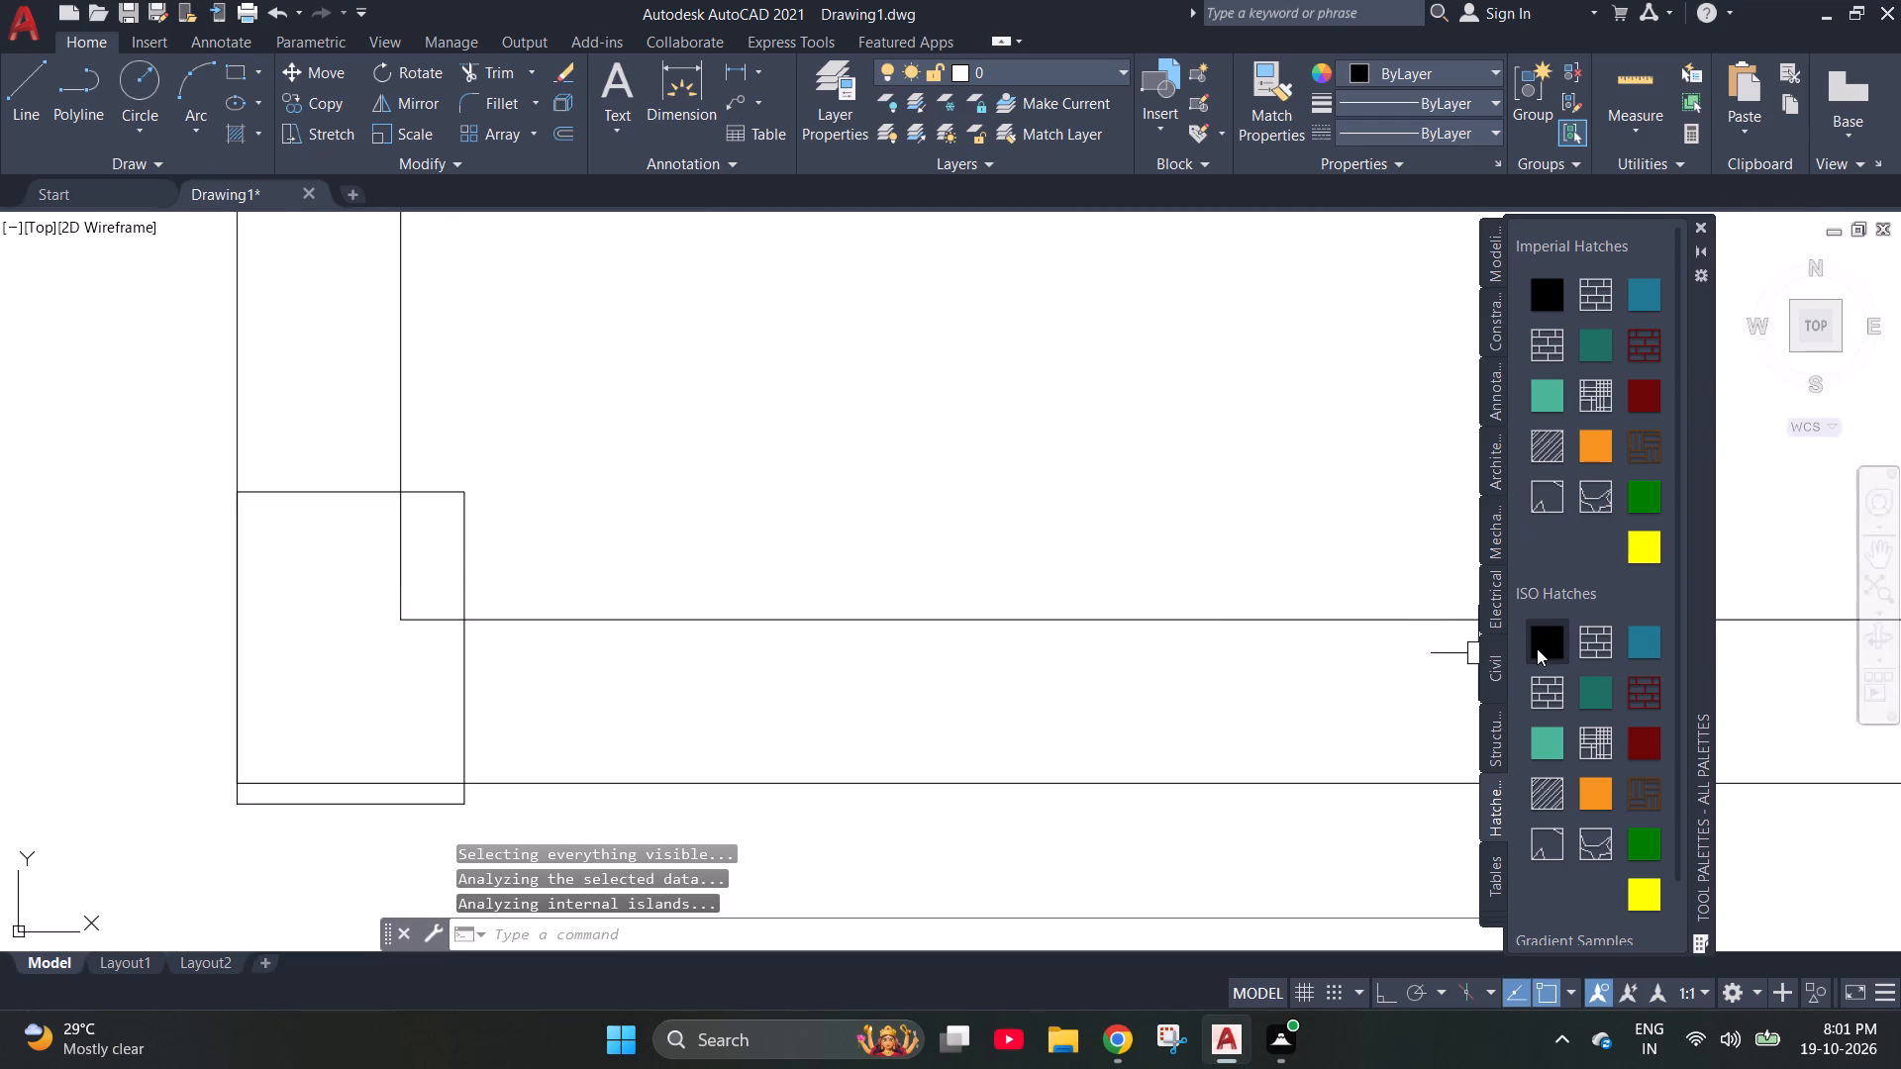
pyautogui.moveTo(1547, 641); pyautogui.dragTo(1536, 639)
pyautogui.click(446, 565)
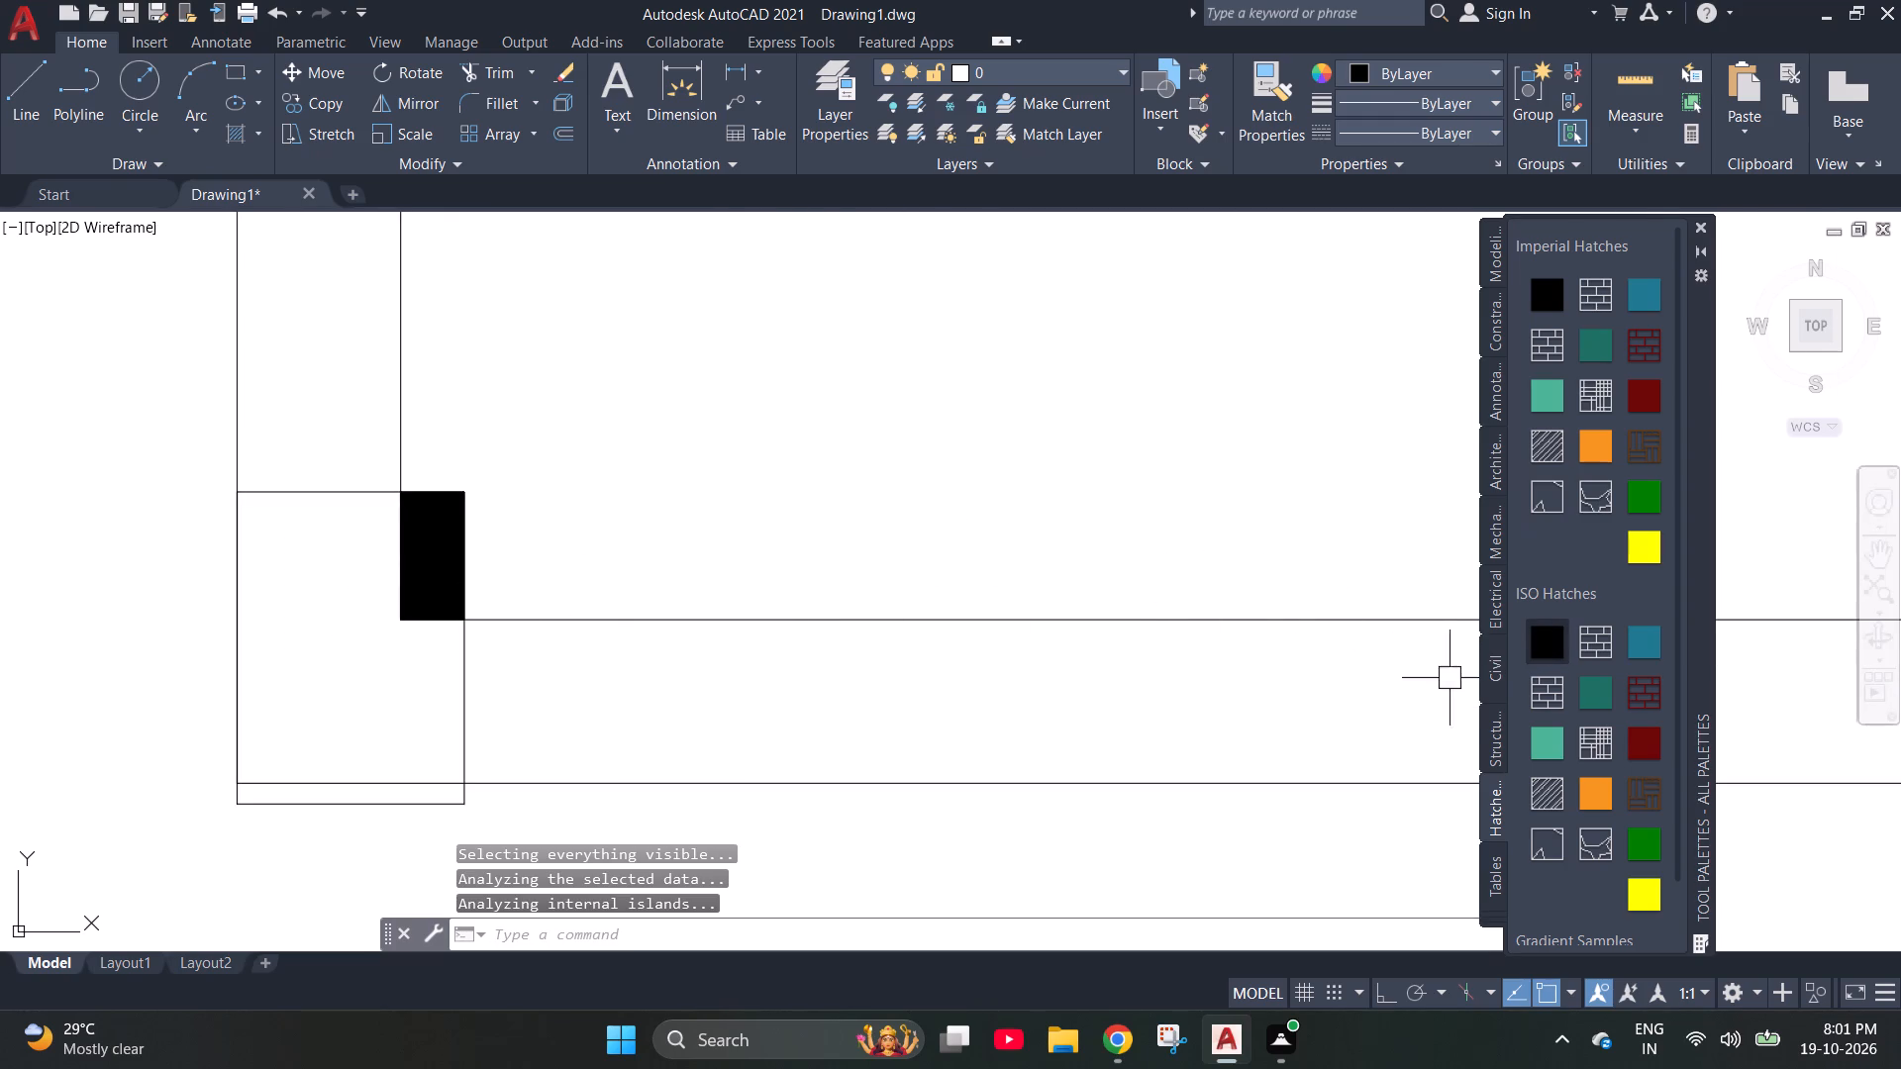
pyautogui.click(1548, 644)
pyautogui.click(341, 705)
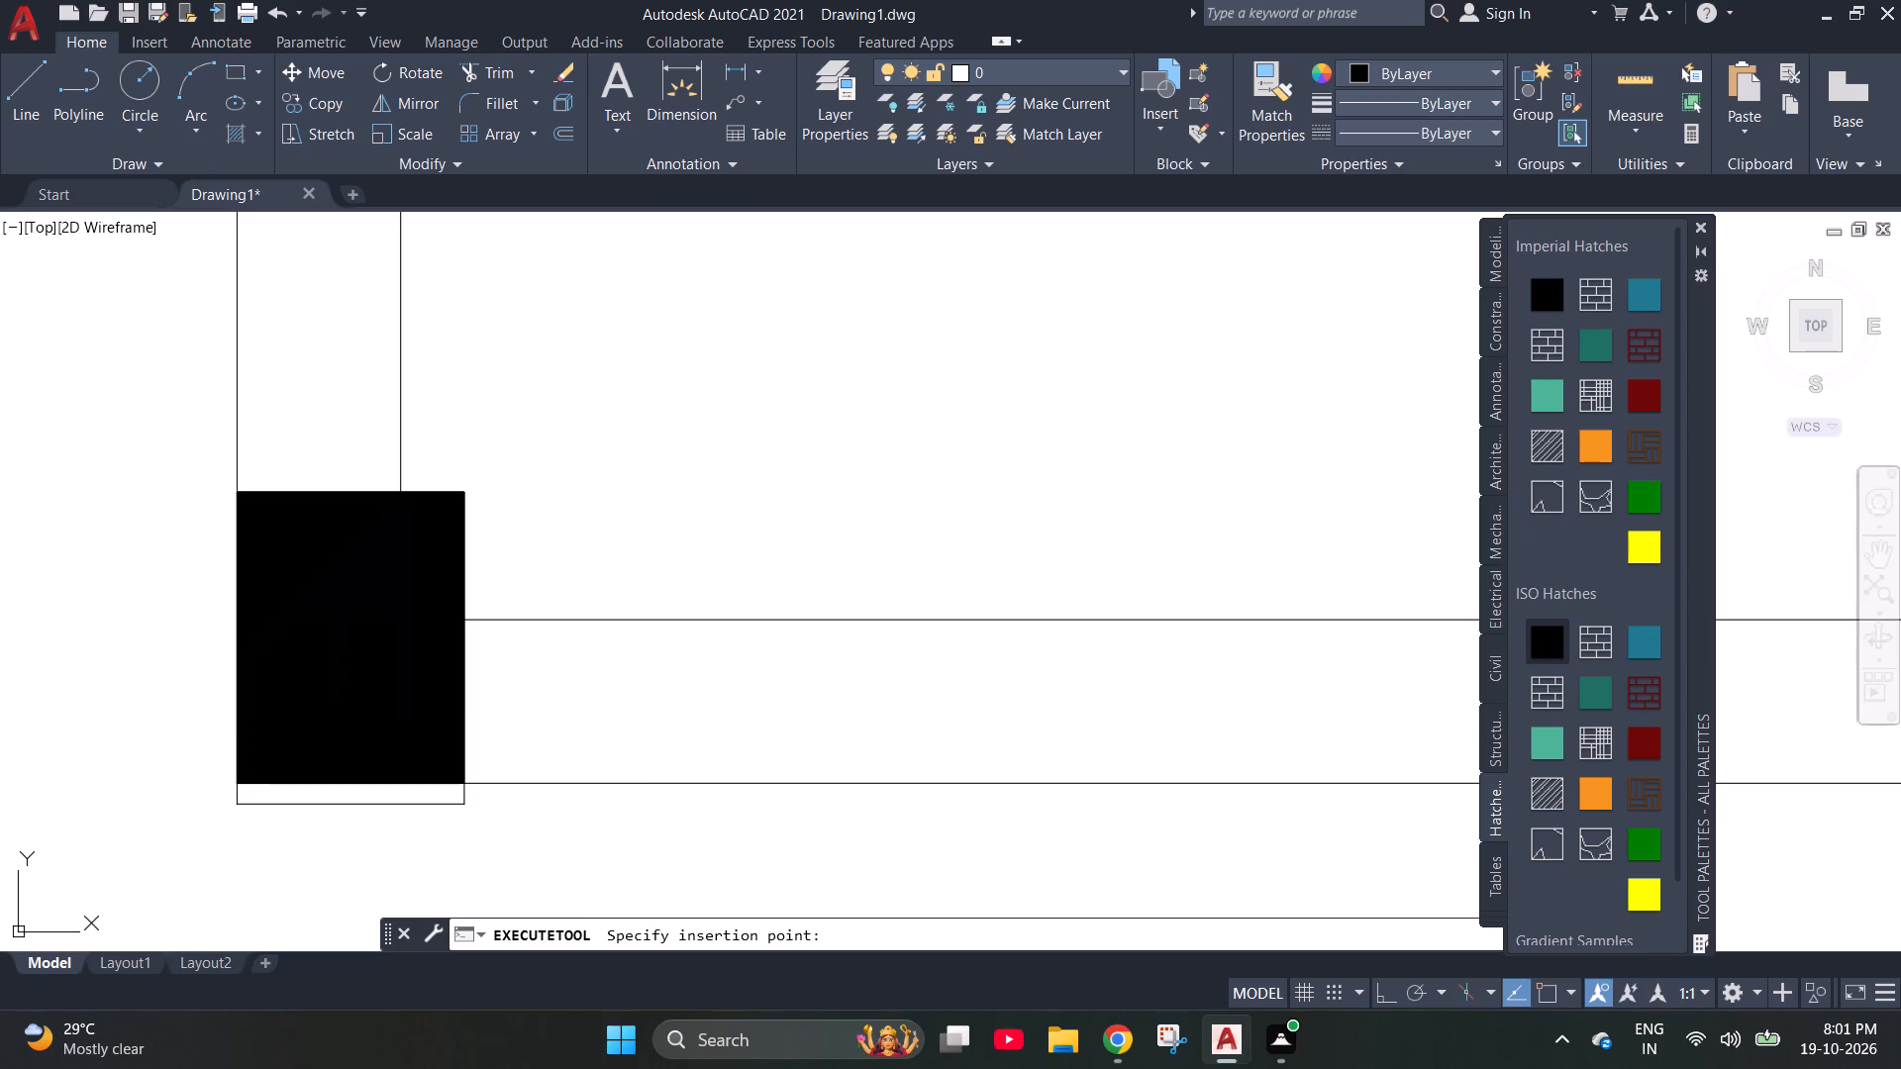
# Move the lower-left corner column's four outline edges up so its lower-right corner sits on the bottom outer wall line.
pyautogui.click(306, 809)
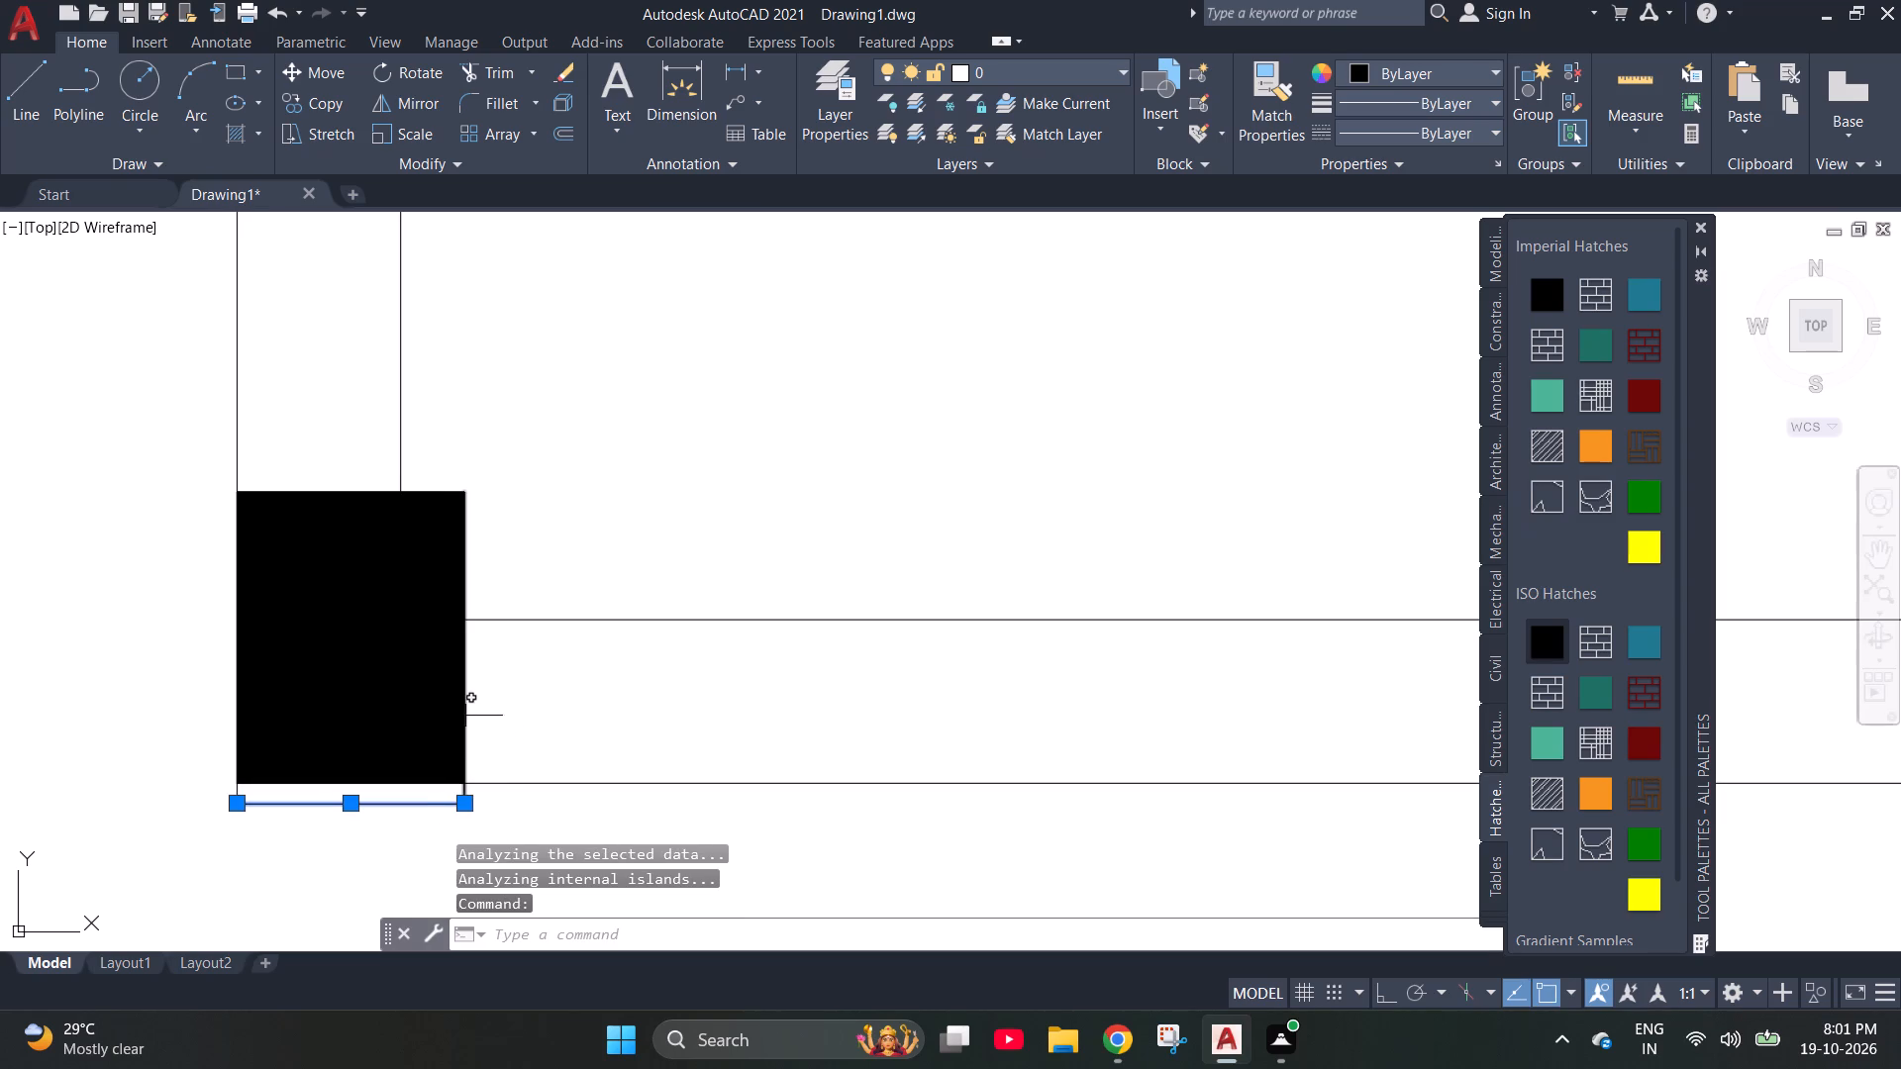
pyautogui.click(454, 716)
pyautogui.click(319, 503)
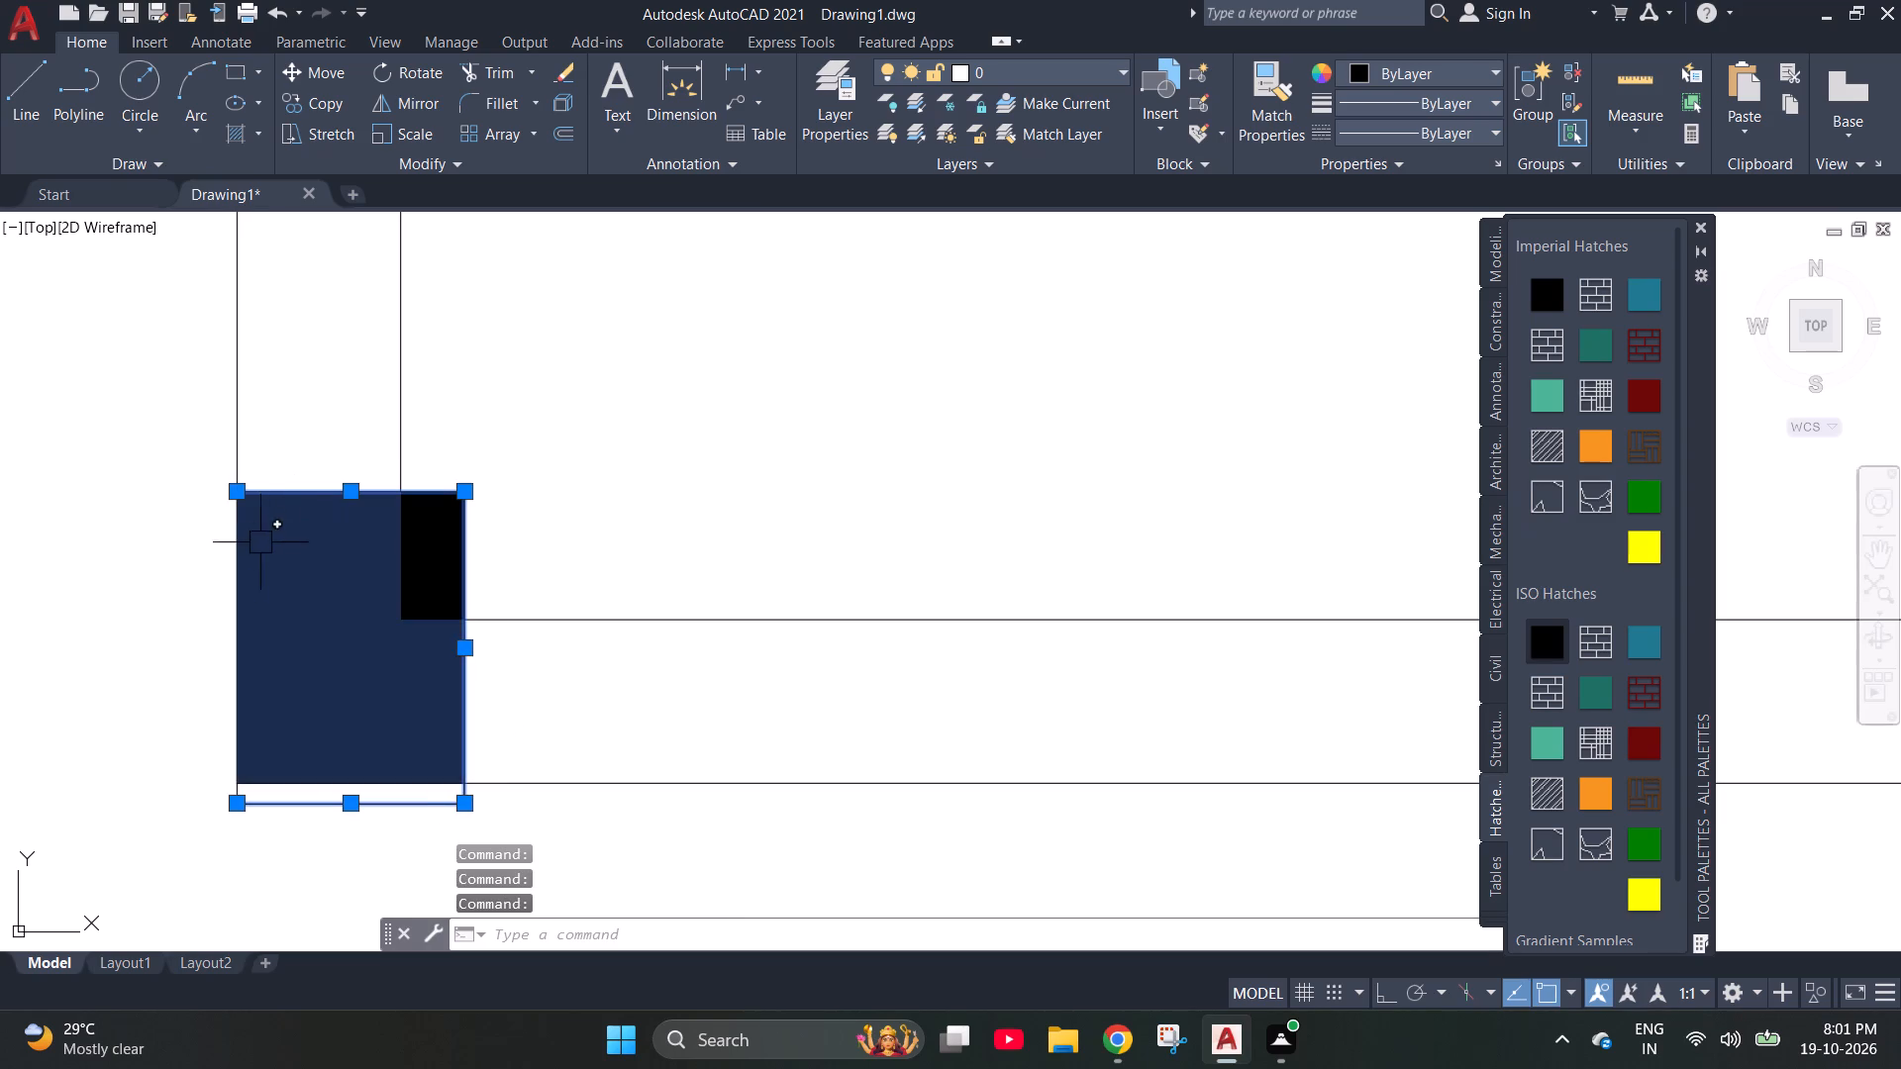
pyautogui.click(241, 573)
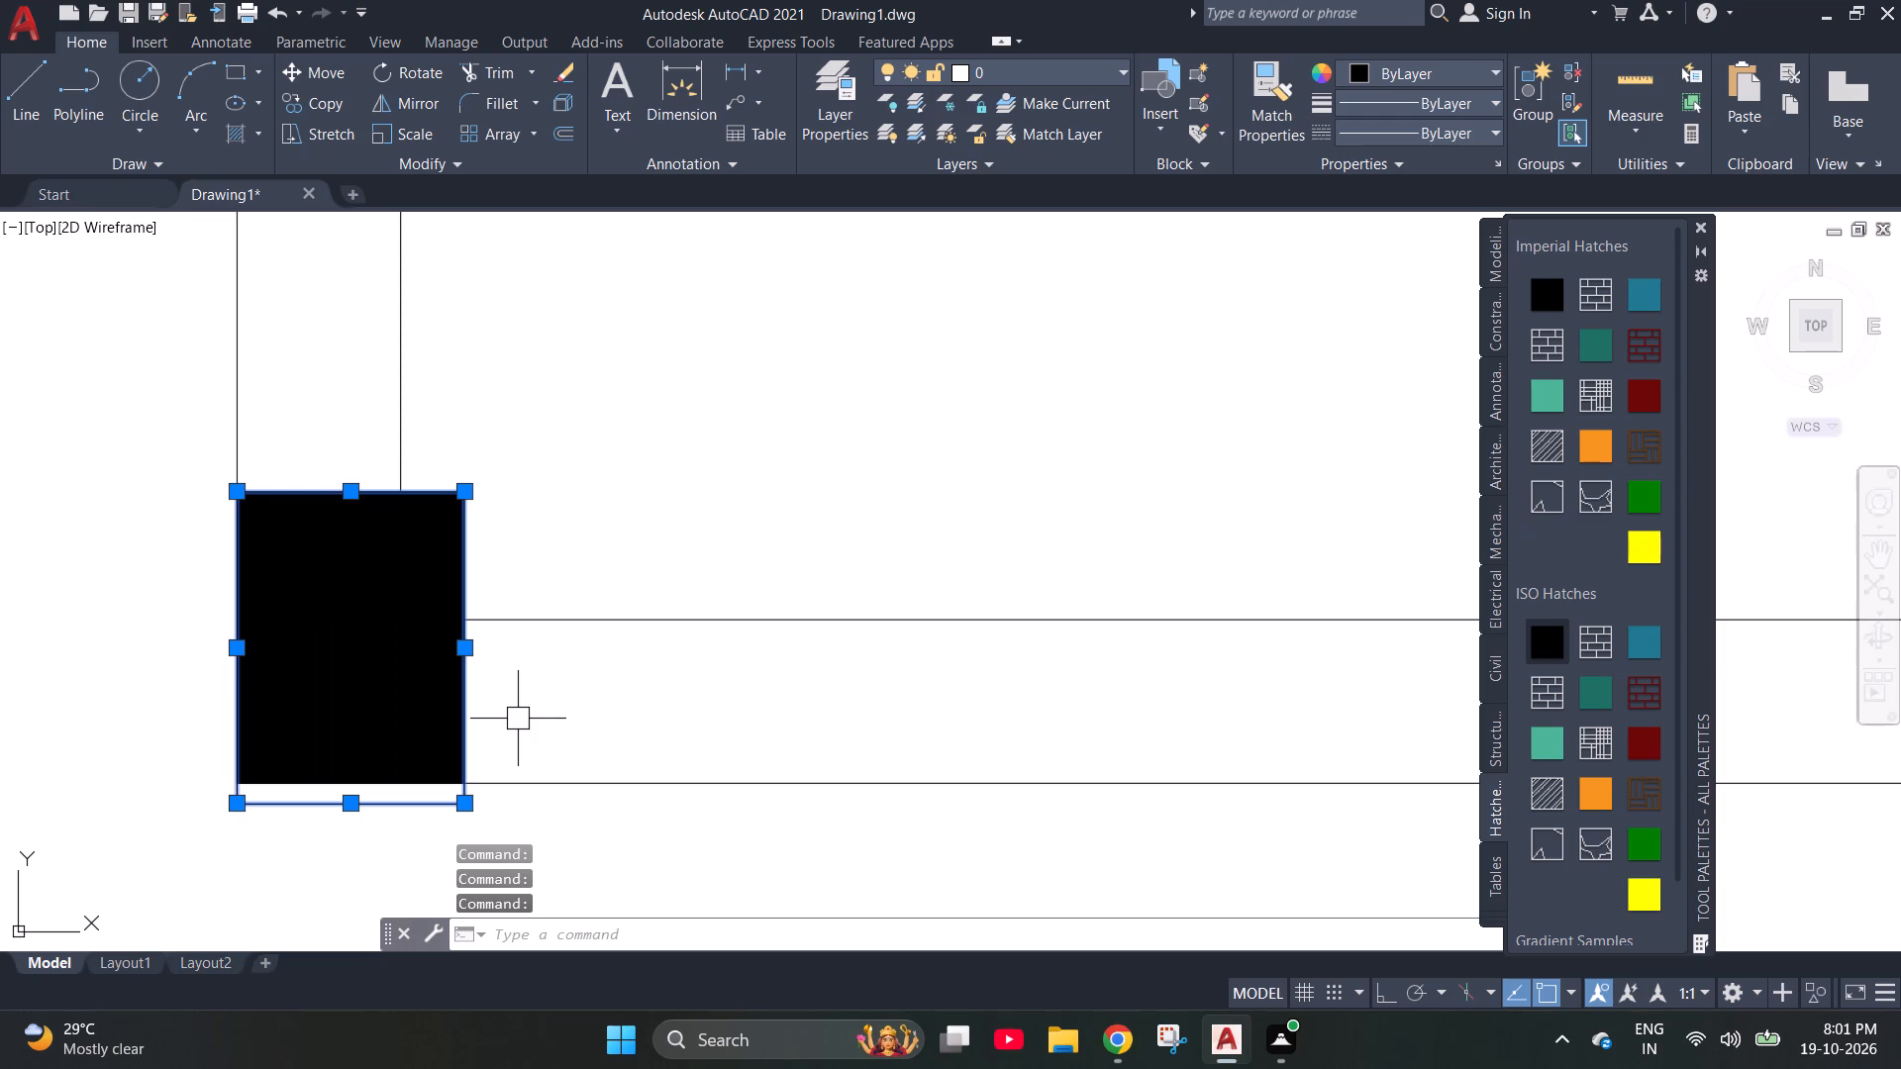
pyautogui.press('m')
pyautogui.press('Return')
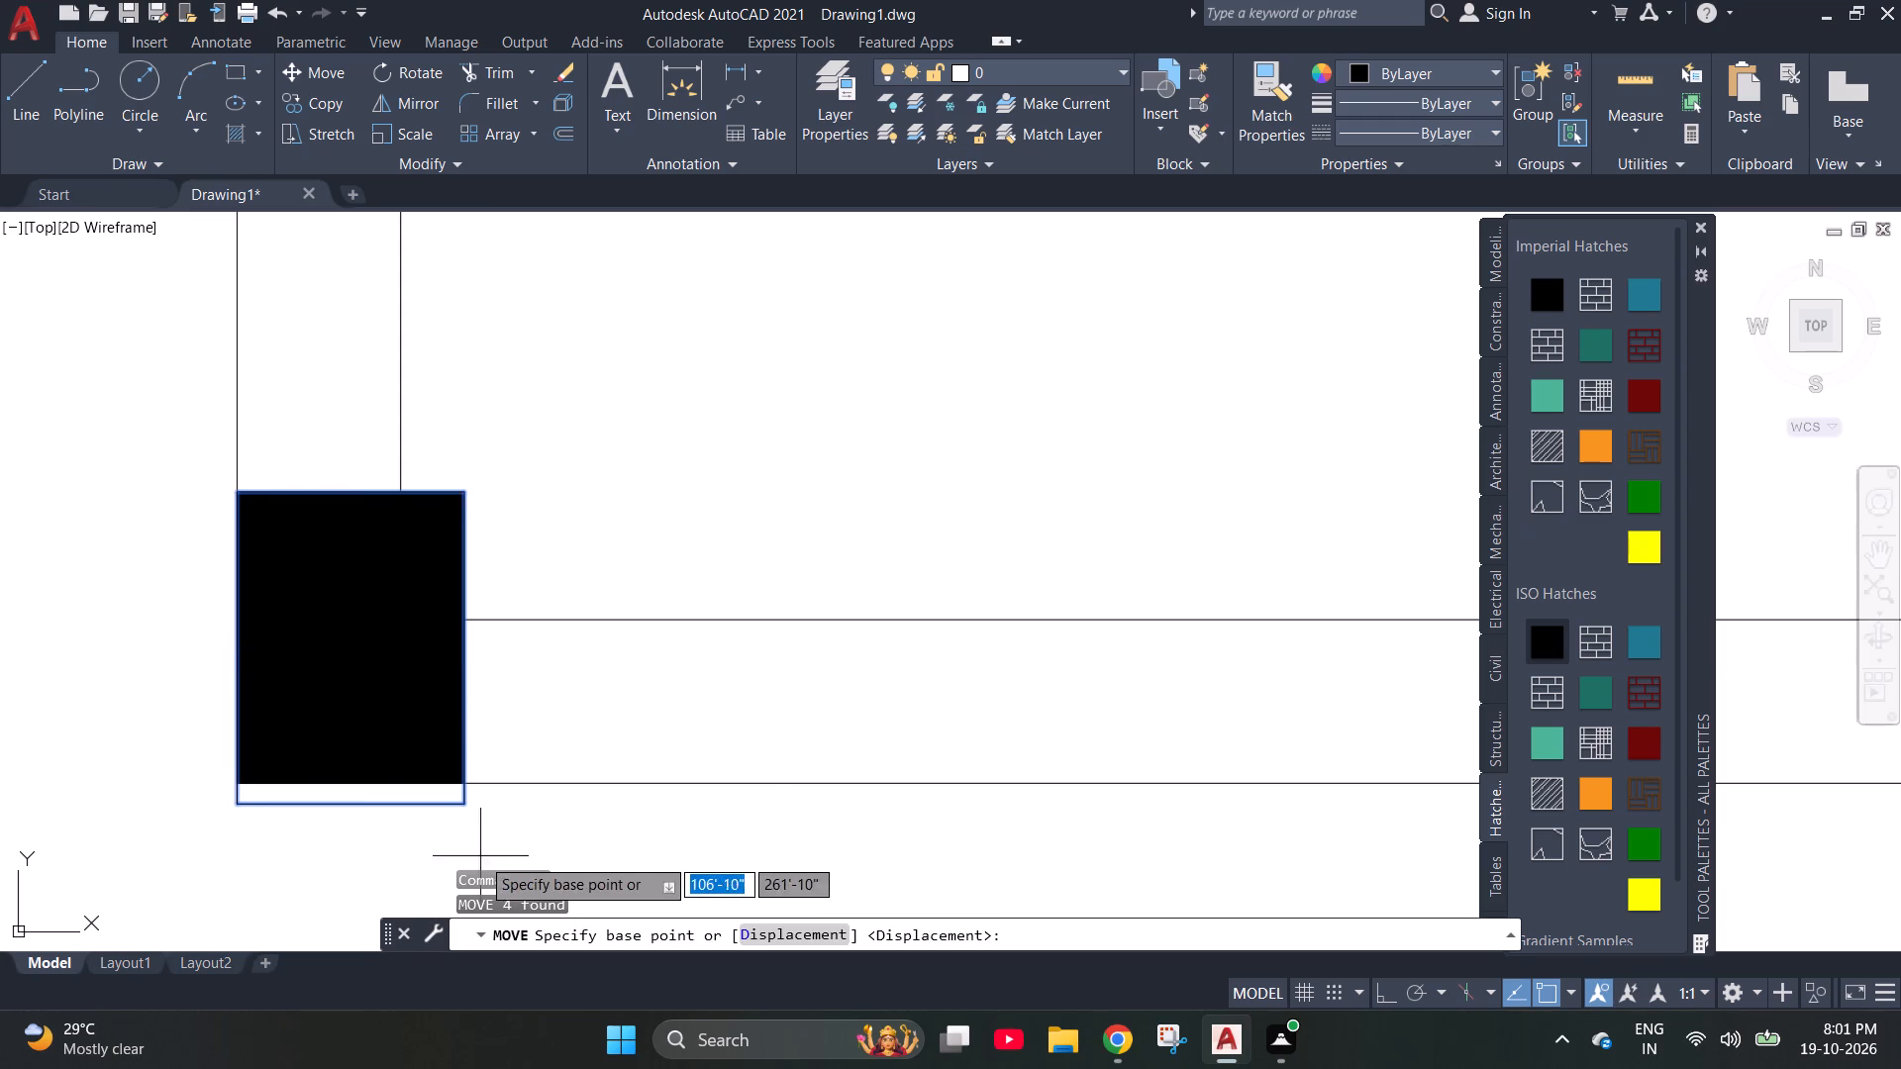
pyautogui.click(464, 808)
pyautogui.click(461, 782)
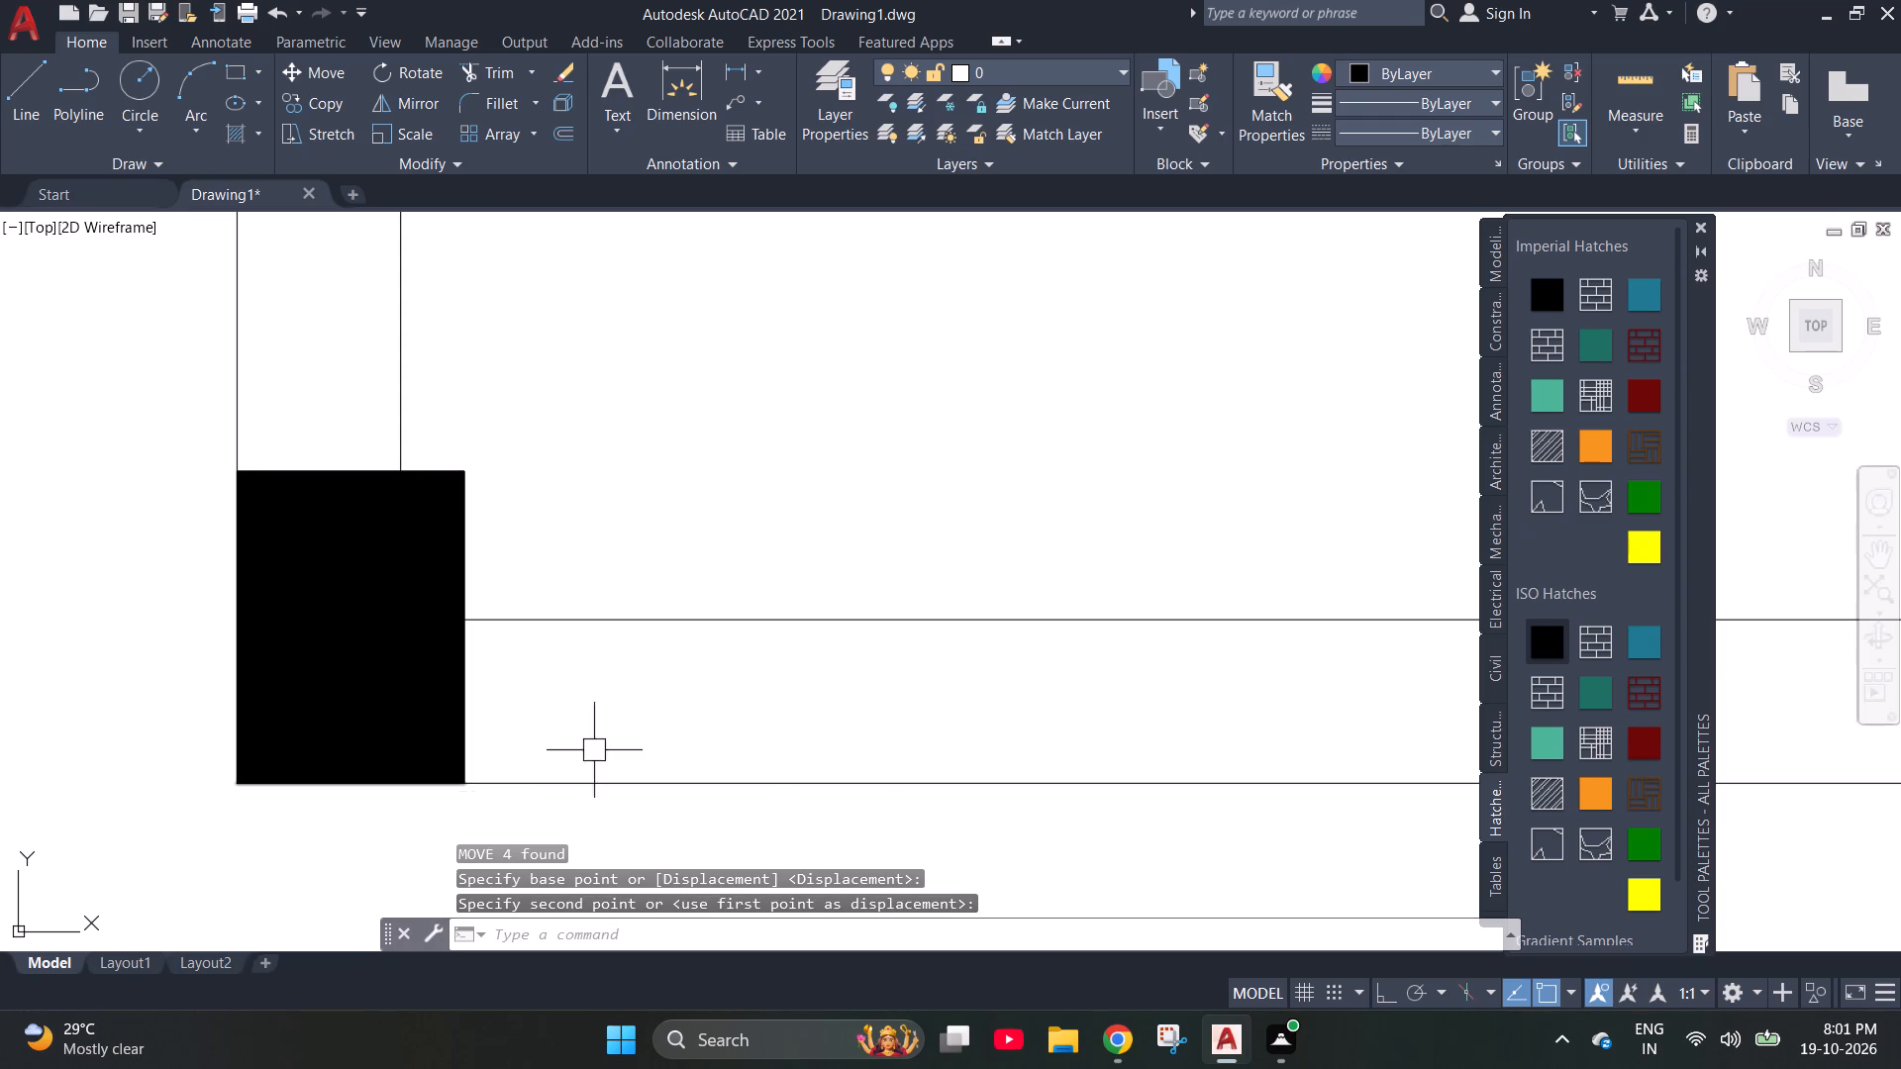
# Fill both parts of the column rectangle at the lower-left room's upper-right corner with the solid black ISO hatch.
pyautogui.scroll(-3, 650, 738)
pyautogui.scroll(-1, 281, 691)
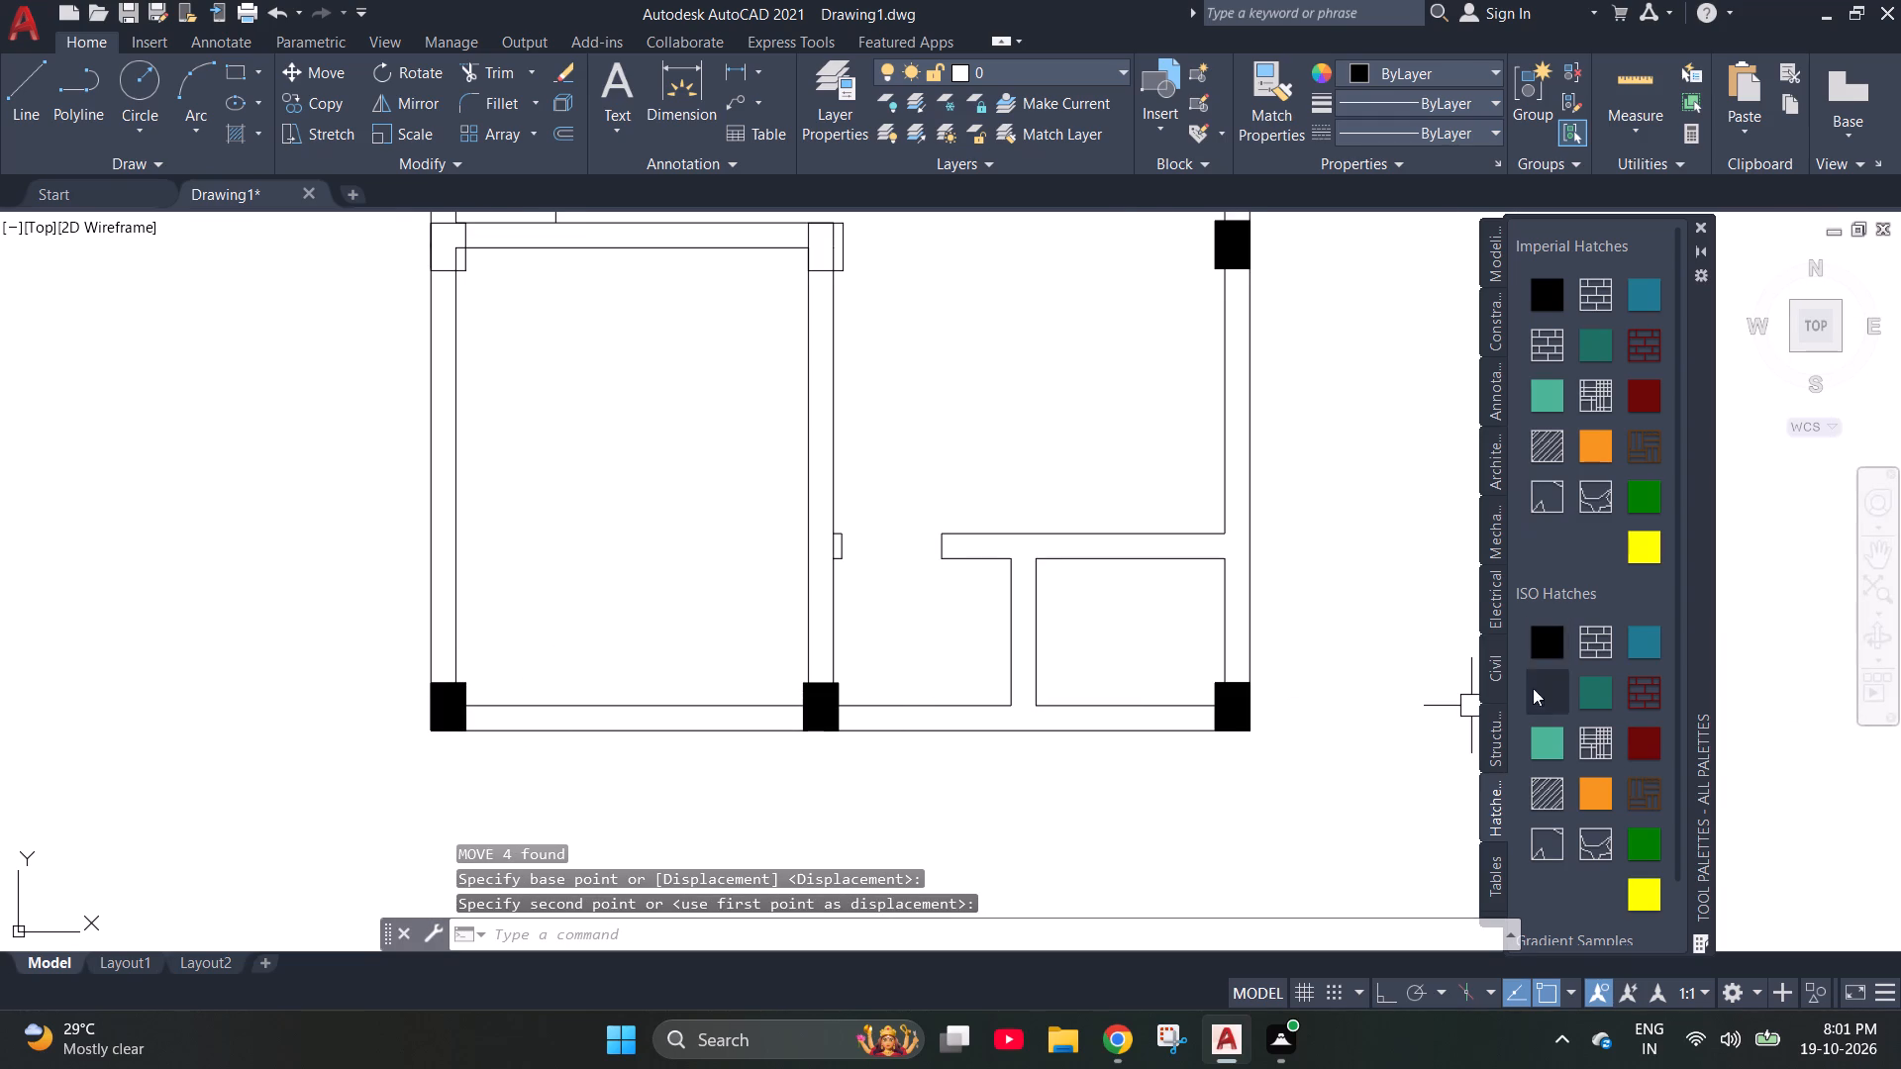
pyautogui.scroll(-3, 541, 365)
pyautogui.scroll(3, 550, 353)
pyautogui.moveTo(1552, 663); pyautogui.dragTo(1540, 659)
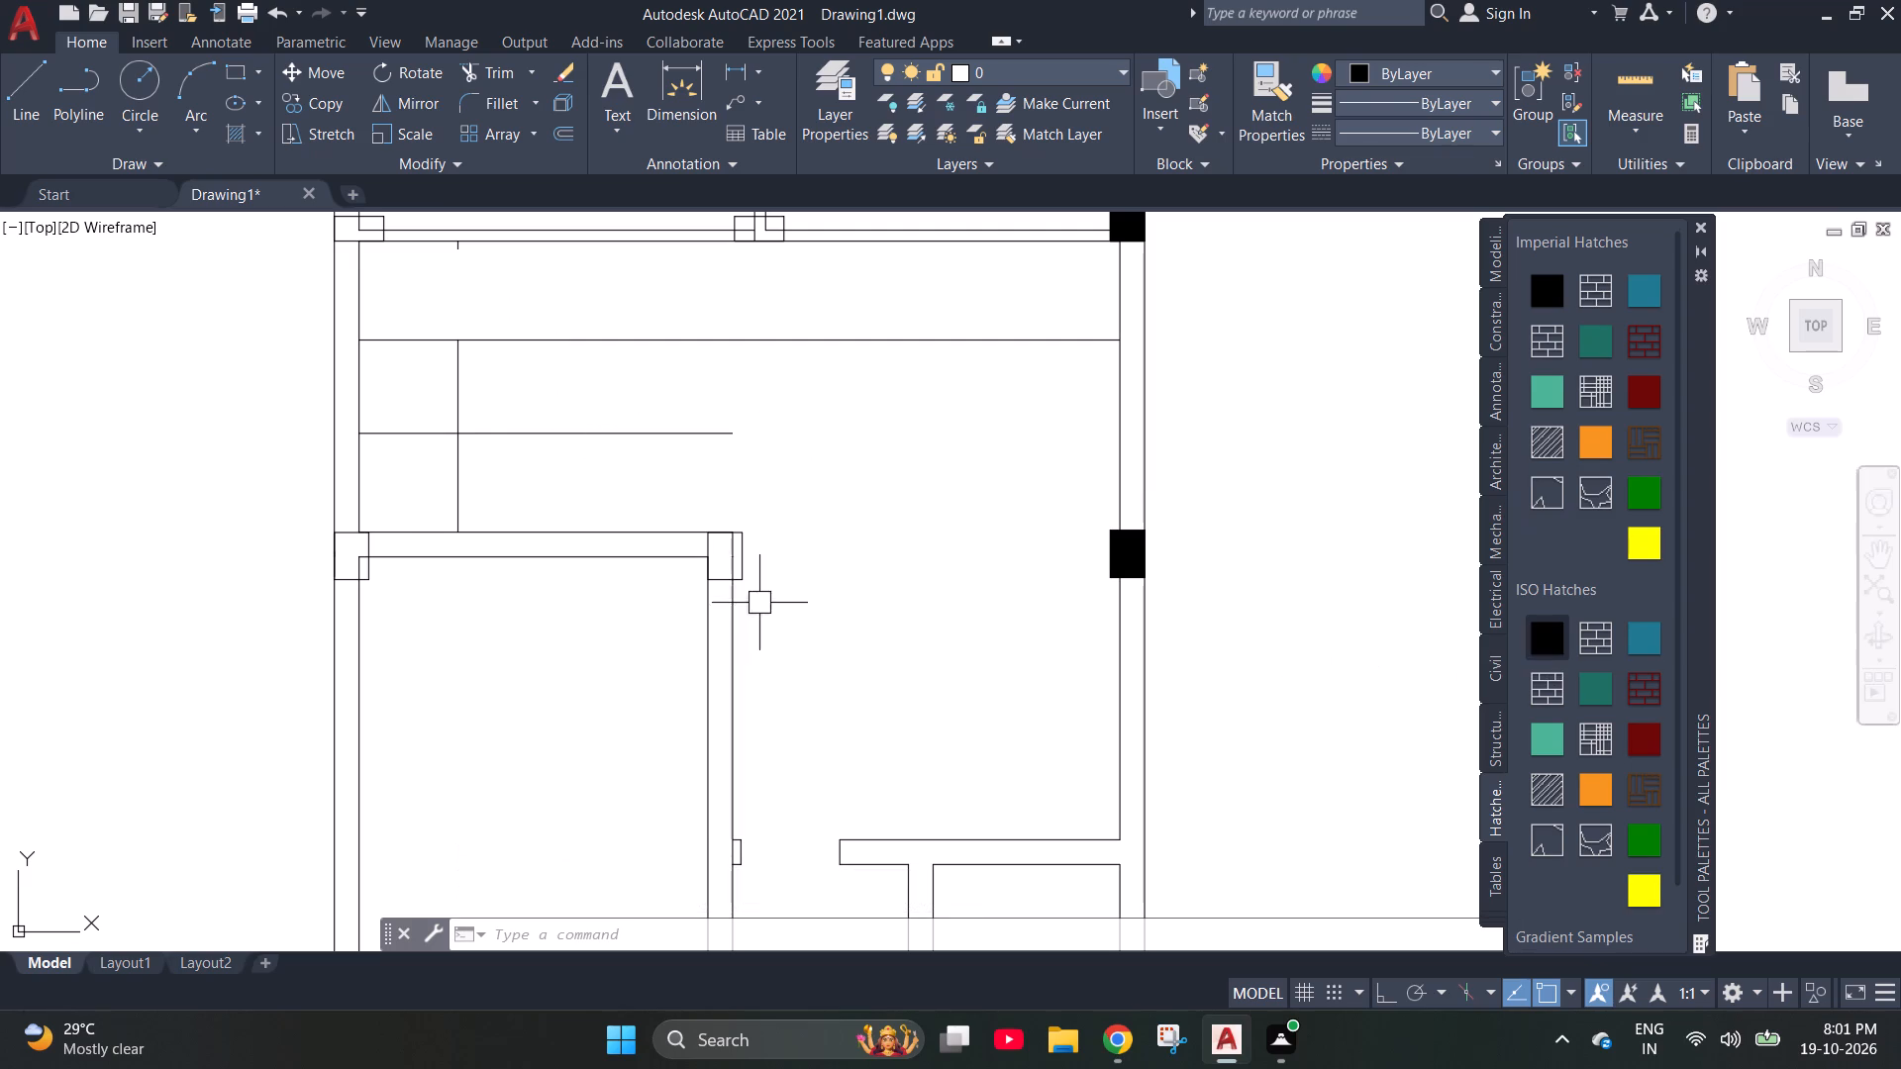
pyautogui.click(725, 562)
pyautogui.press('Escape')
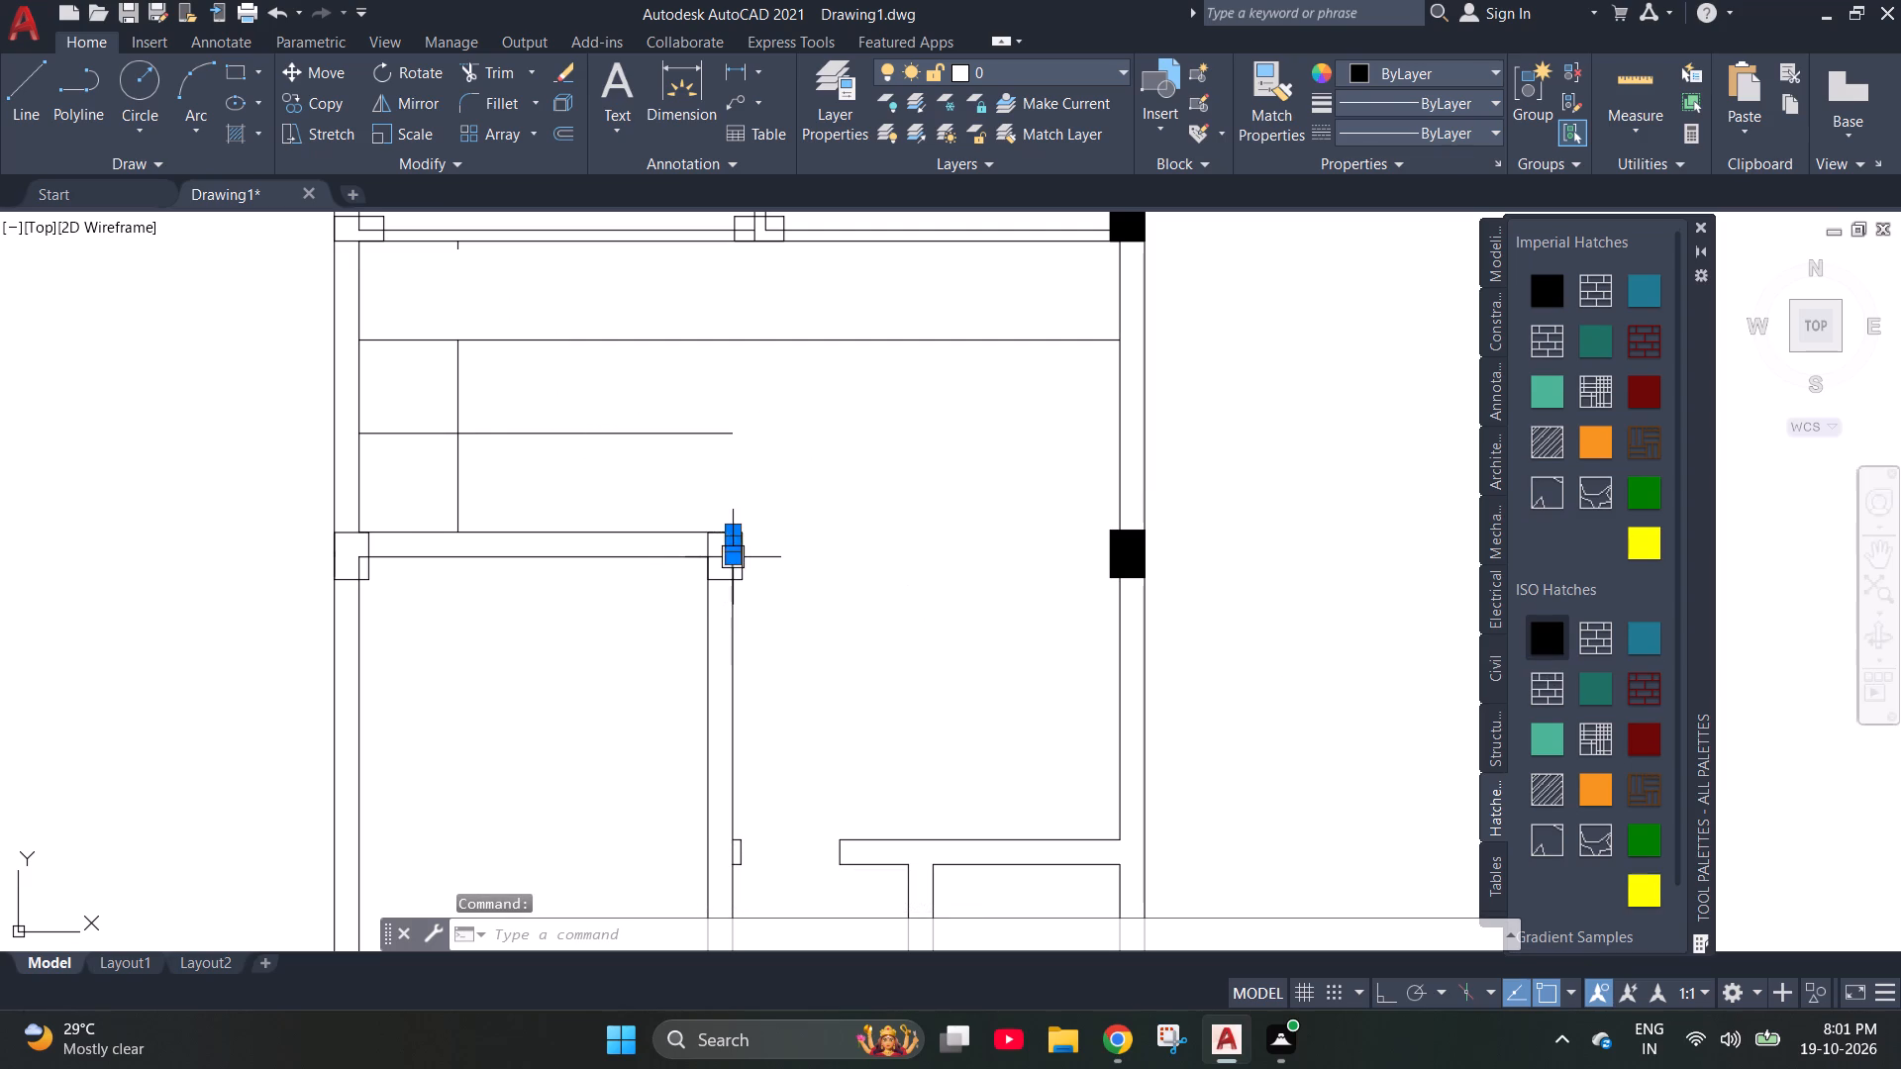
pyautogui.press('Escape')
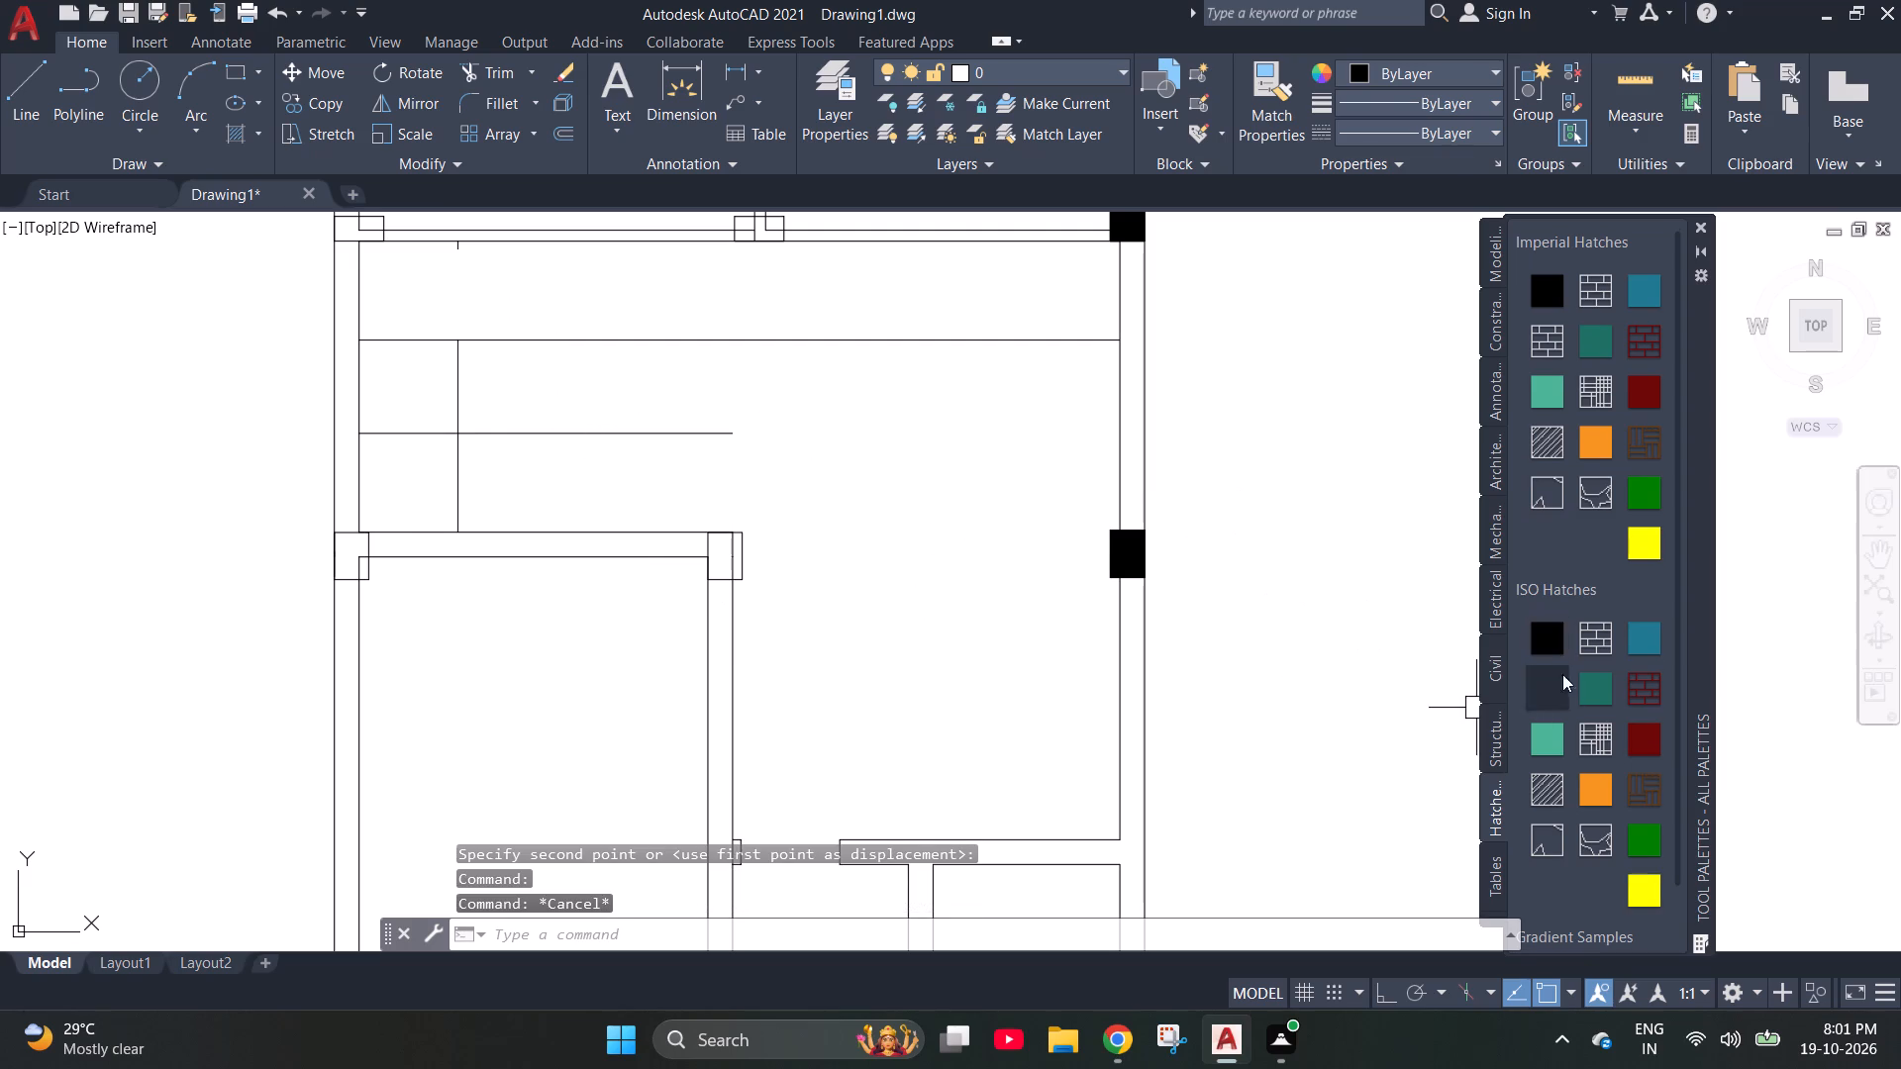
pyautogui.click(1550, 640)
pyautogui.scroll(2, 757, 536)
pyautogui.click(666, 582)
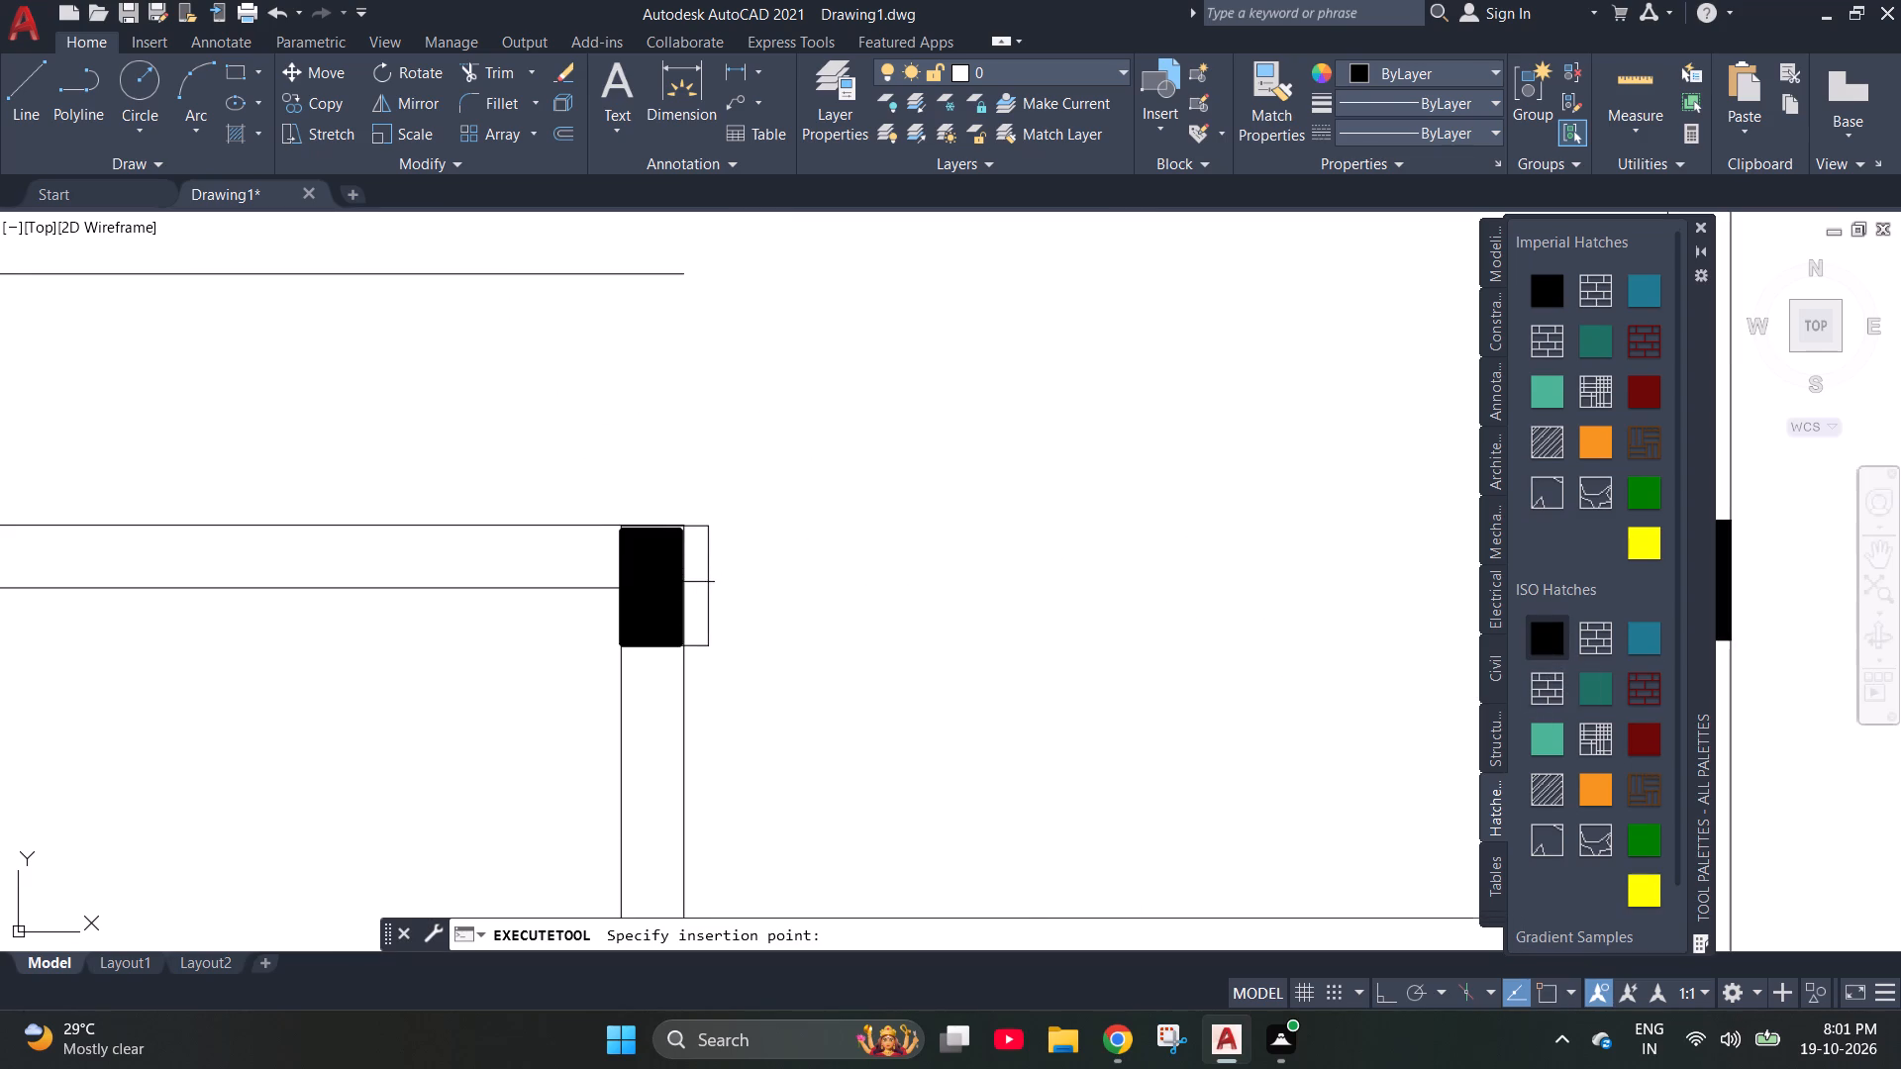
pyautogui.click(1537, 640)
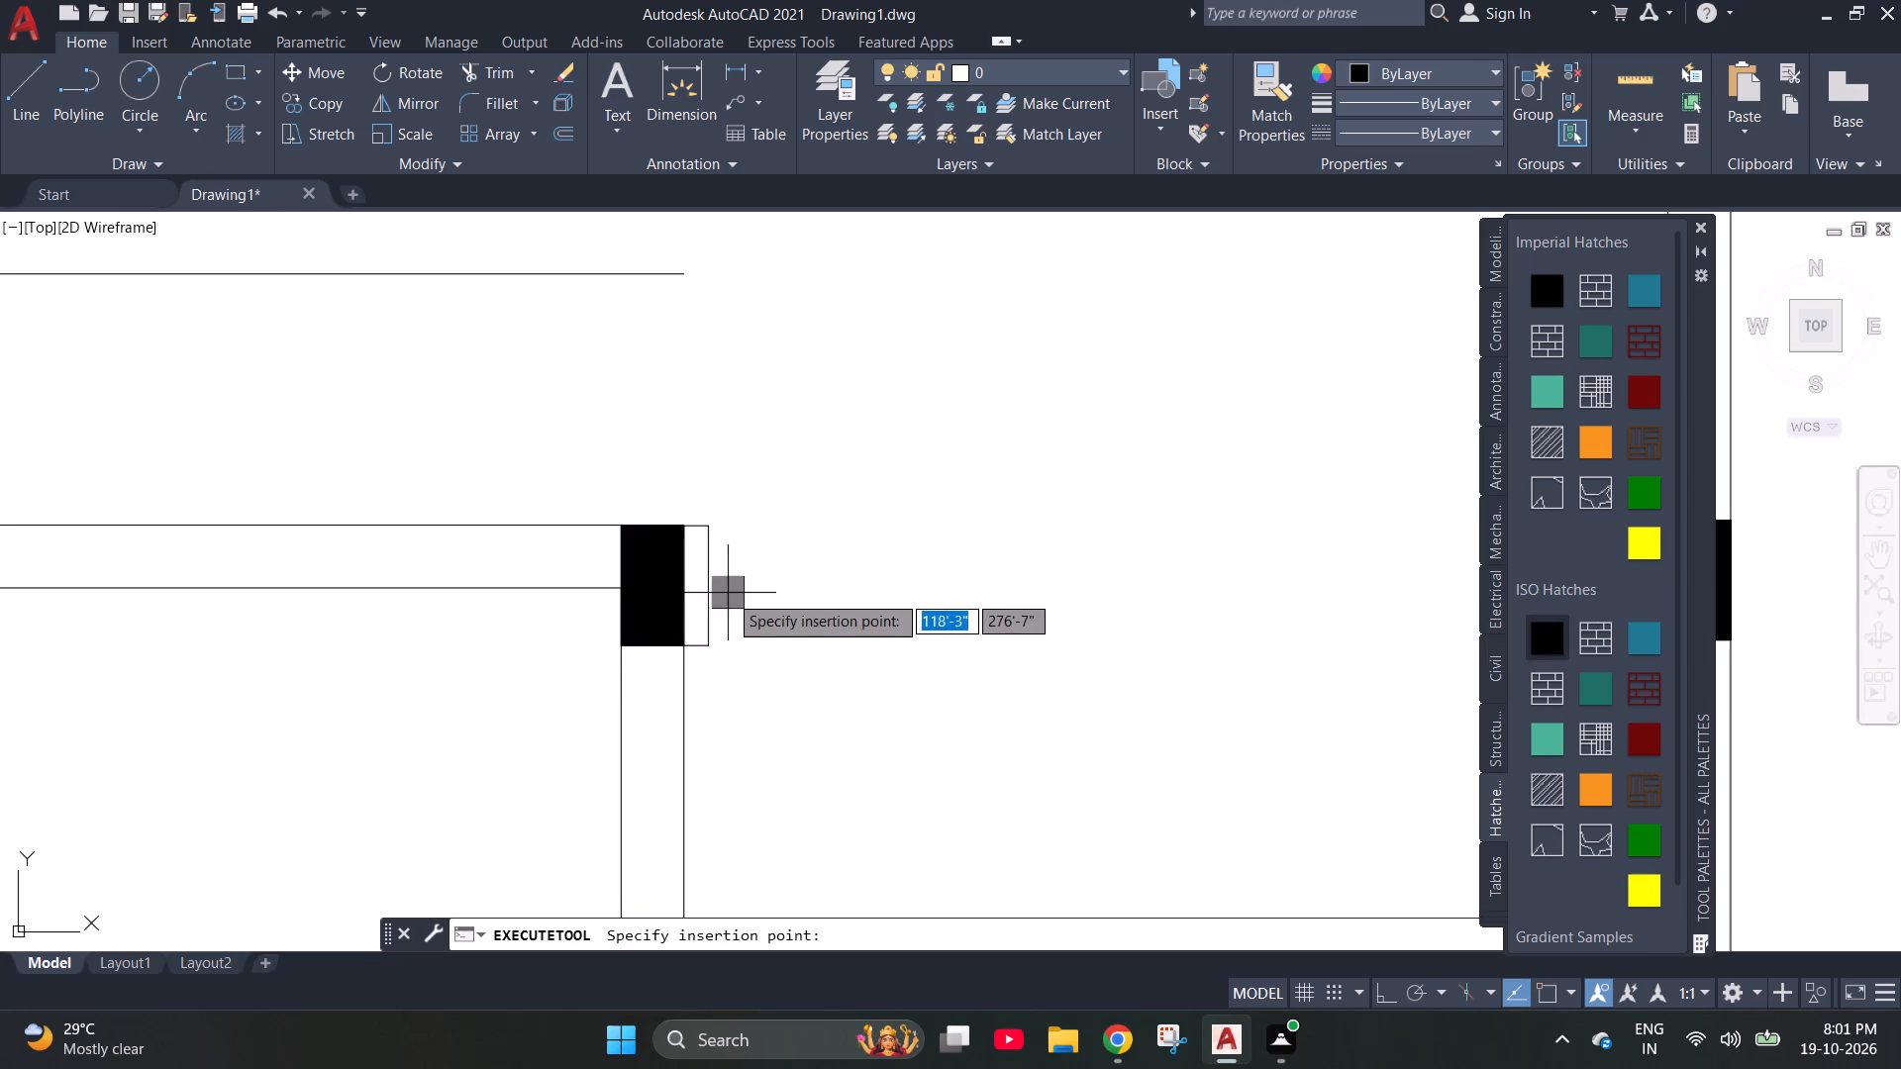
pyautogui.click(693, 597)
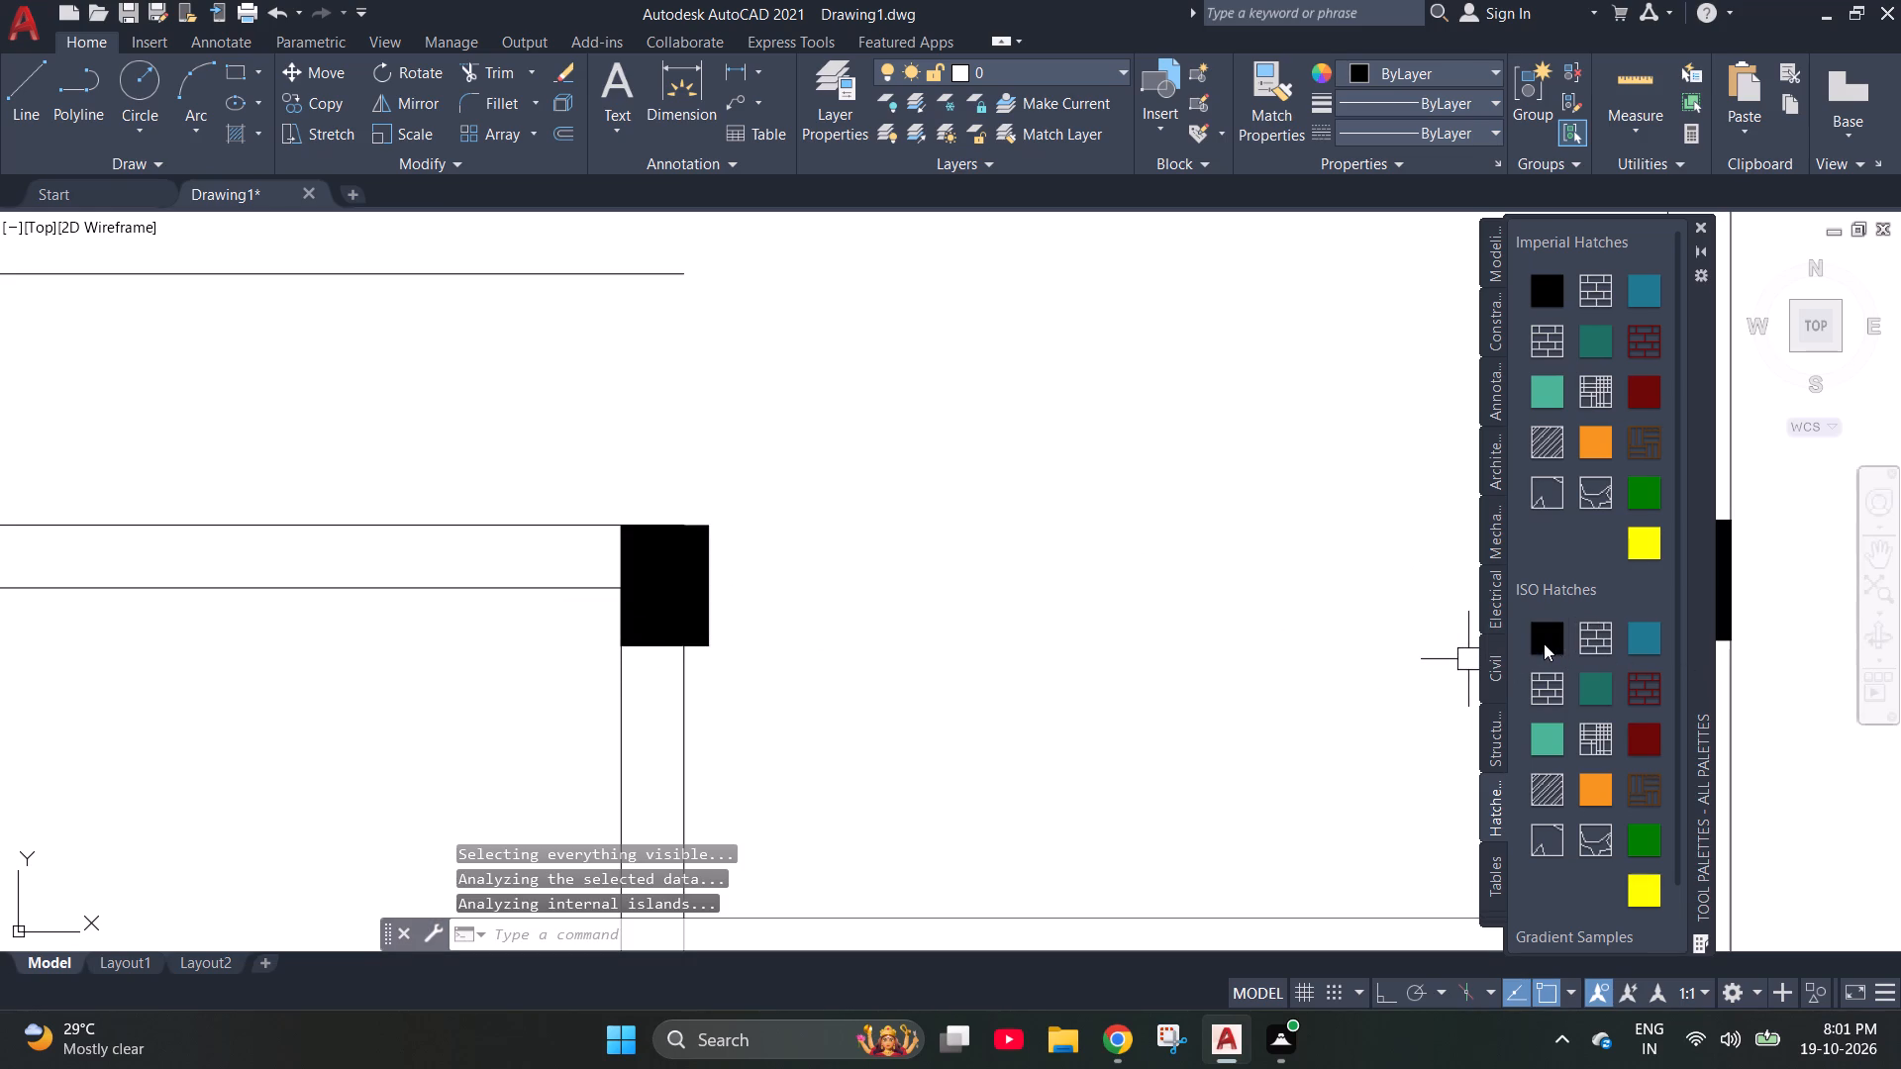
# Fill the column rectangle at the lower-left room's upper-left corner, on the left outer wall, with the solid black ISO hatch.
pyautogui.click(1544, 643)
pyautogui.scroll(-1, 1024, 591)
pyautogui.scroll(2, 114, 573)
pyautogui.click(314, 567)
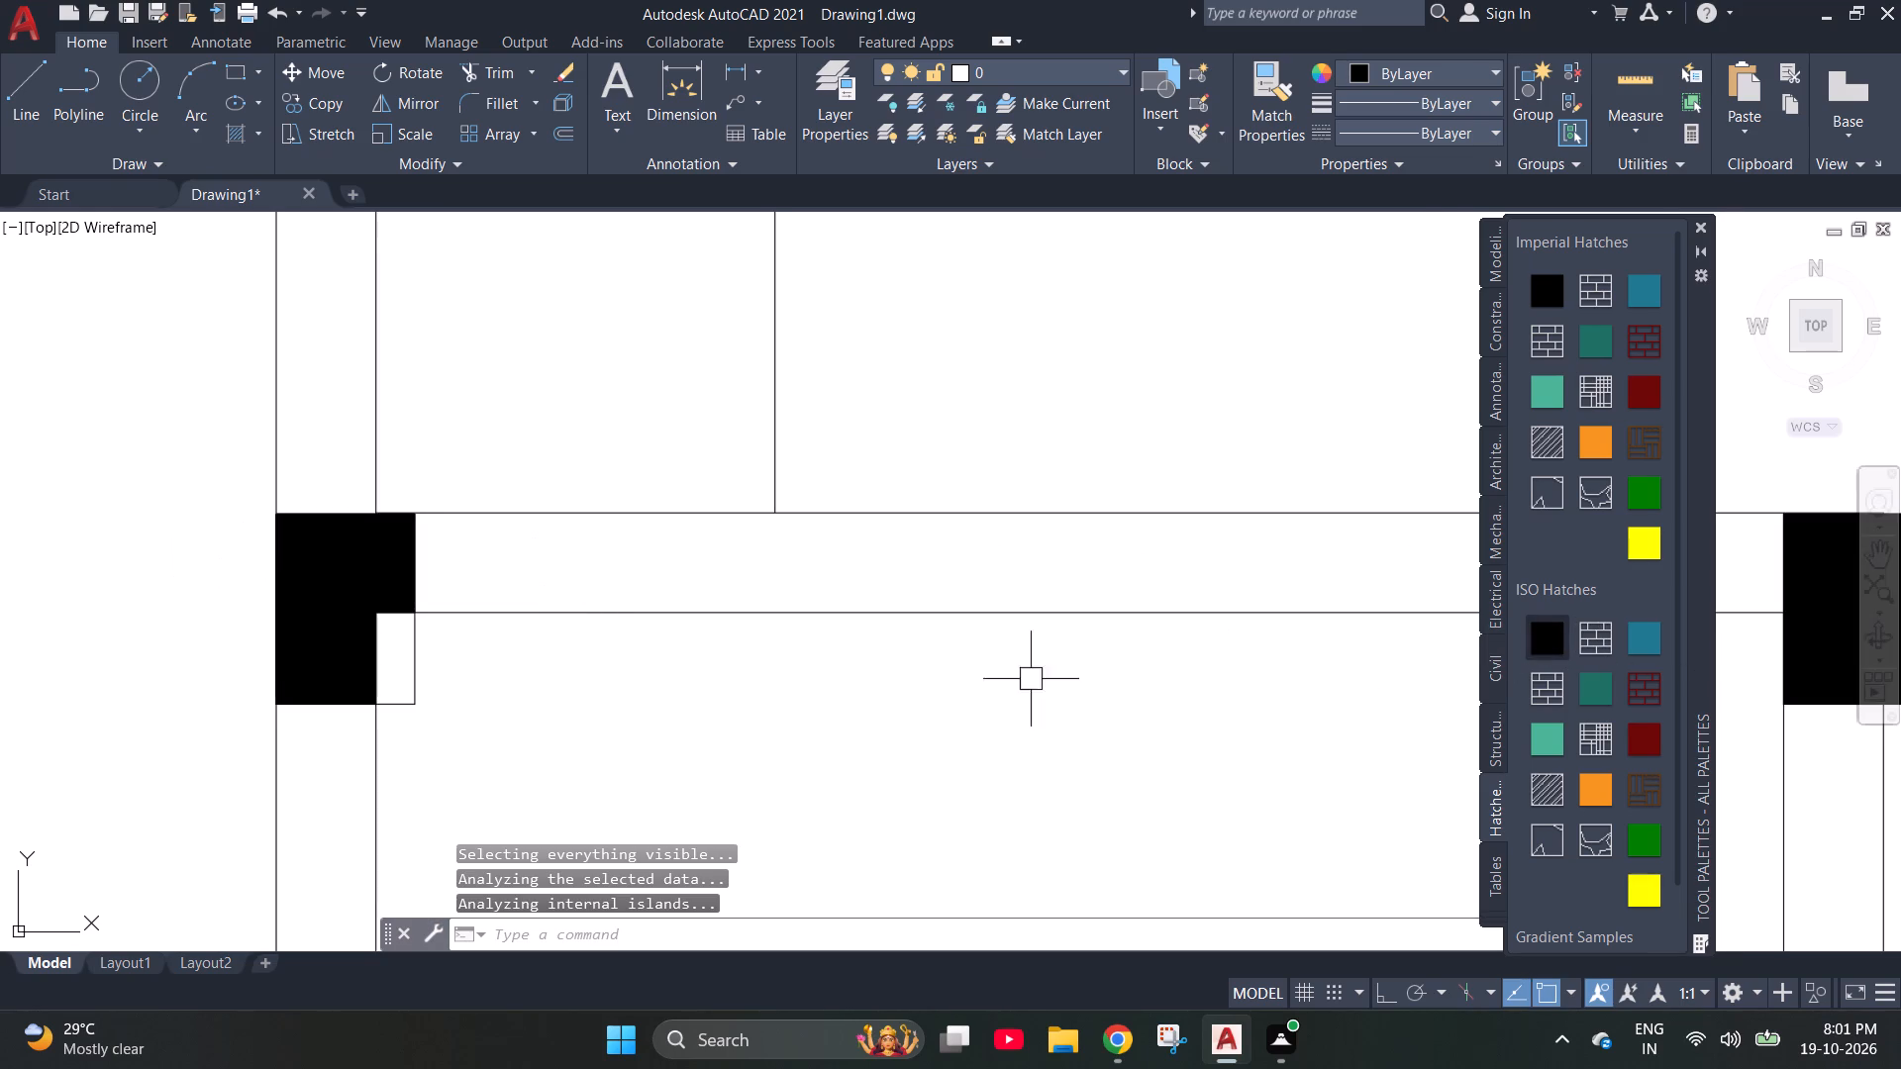
pyautogui.click(1543, 658)
pyautogui.click(1537, 643)
pyautogui.click(389, 642)
# Fill all four parts of the column rectangle where the upper rooms' dividing wall meets their bottom wall with the solid black ISO hatch.
pyautogui.scroll(-2, 339, 593)
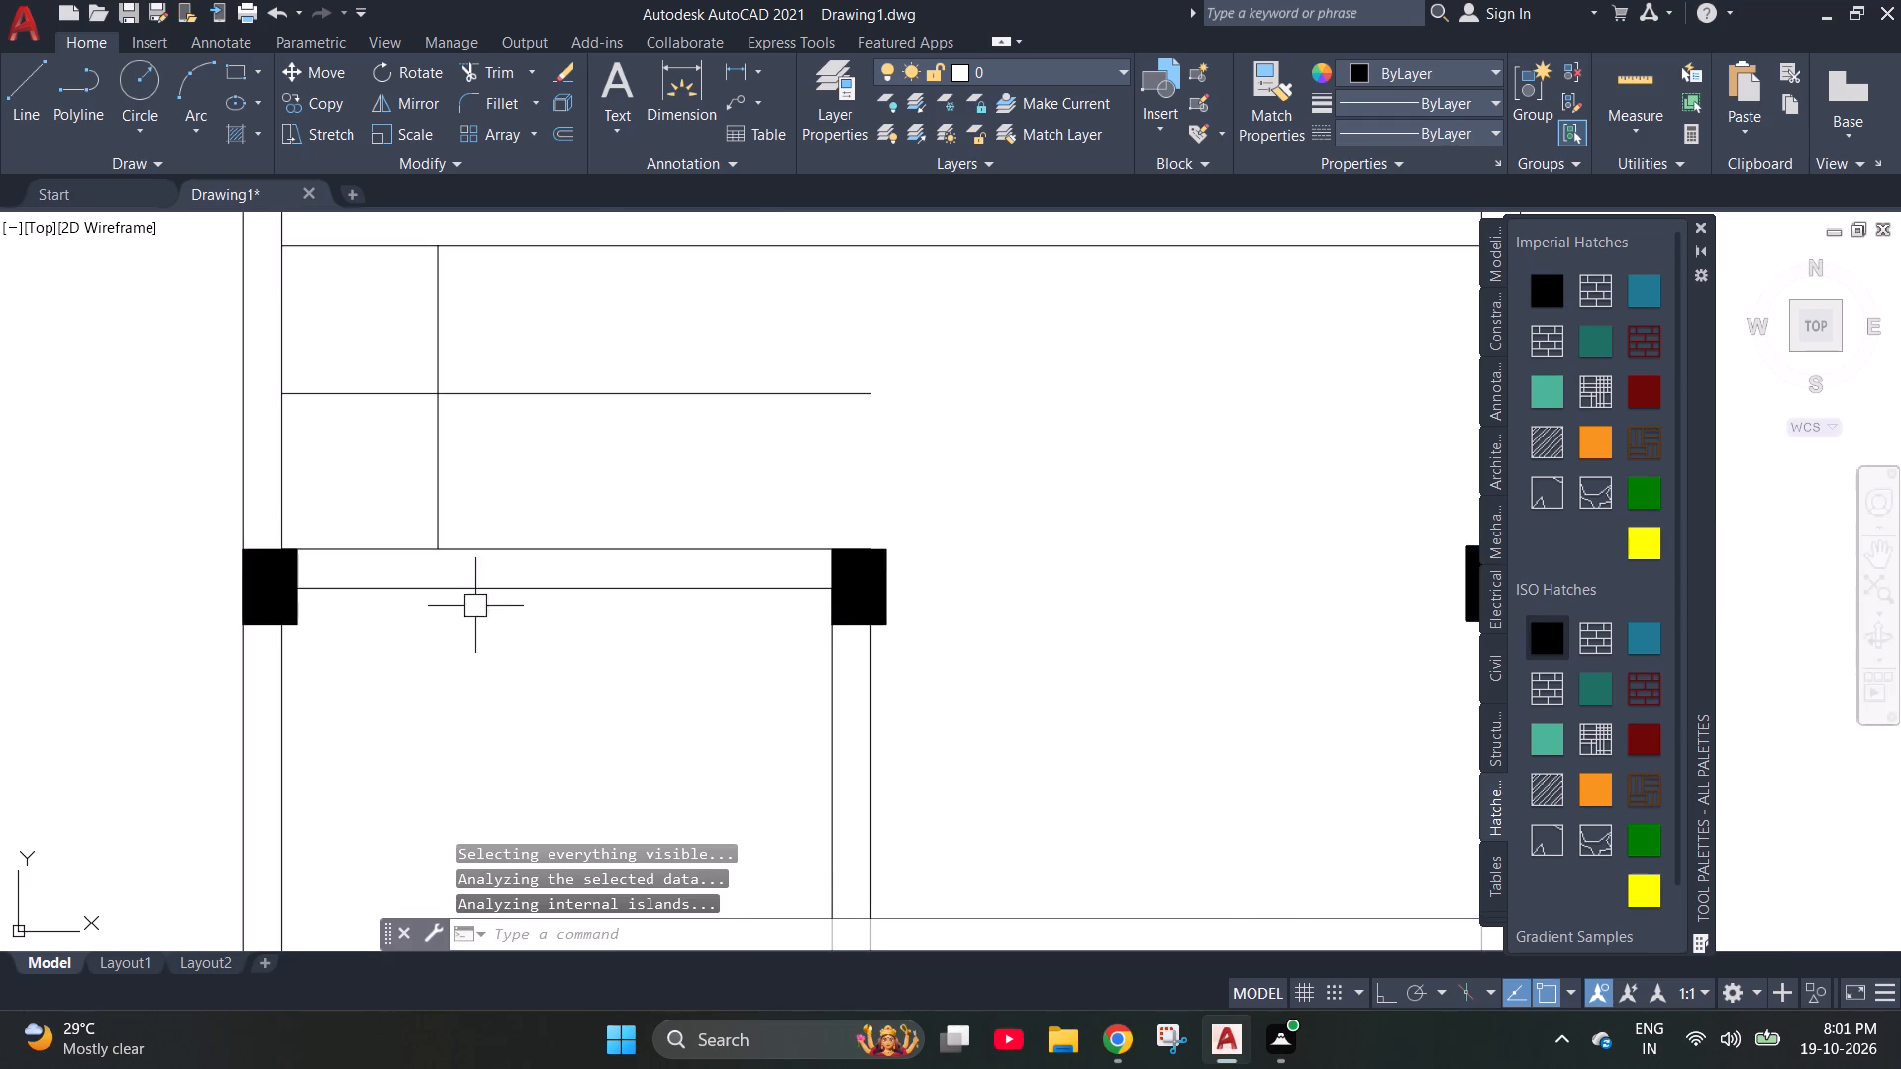
pyautogui.scroll(-2, 487, 606)
pyautogui.scroll(4, 695, 801)
pyautogui.scroll(-4, 695, 801)
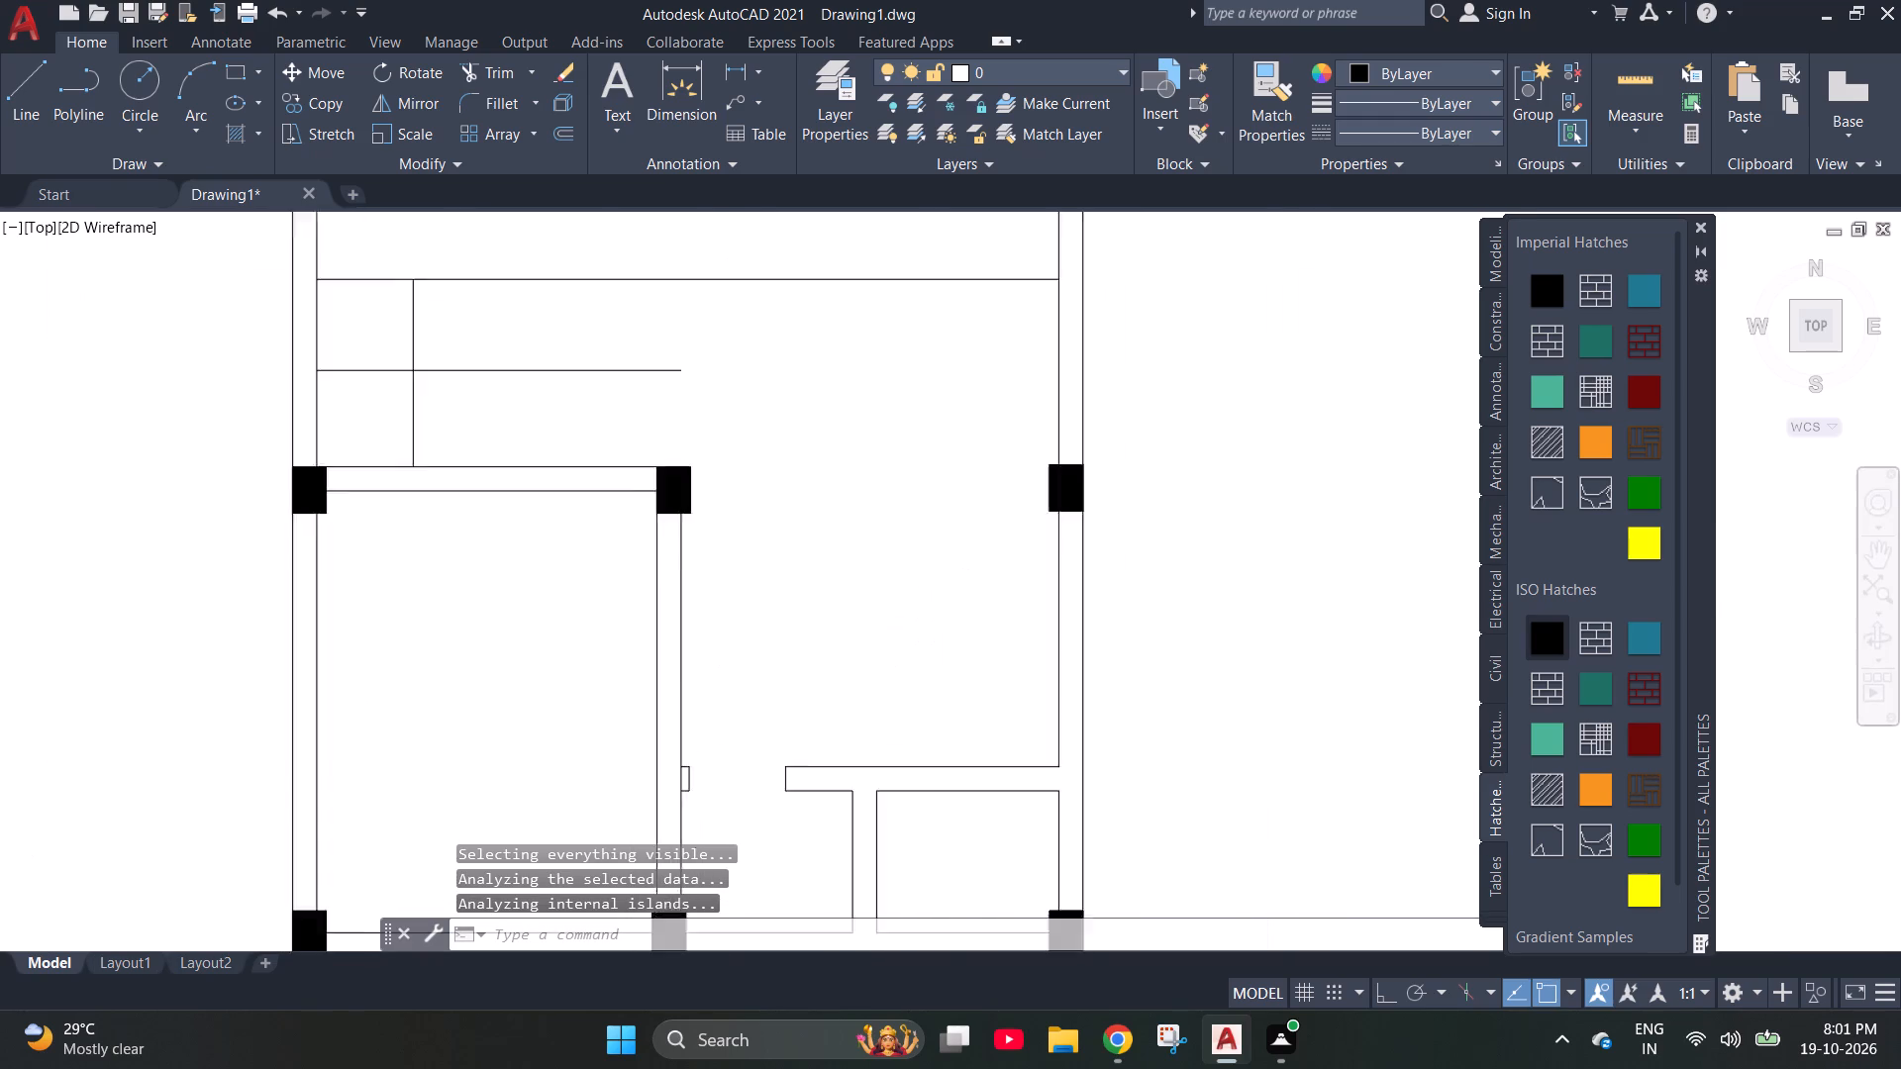
pyautogui.scroll(4, 701, 534)
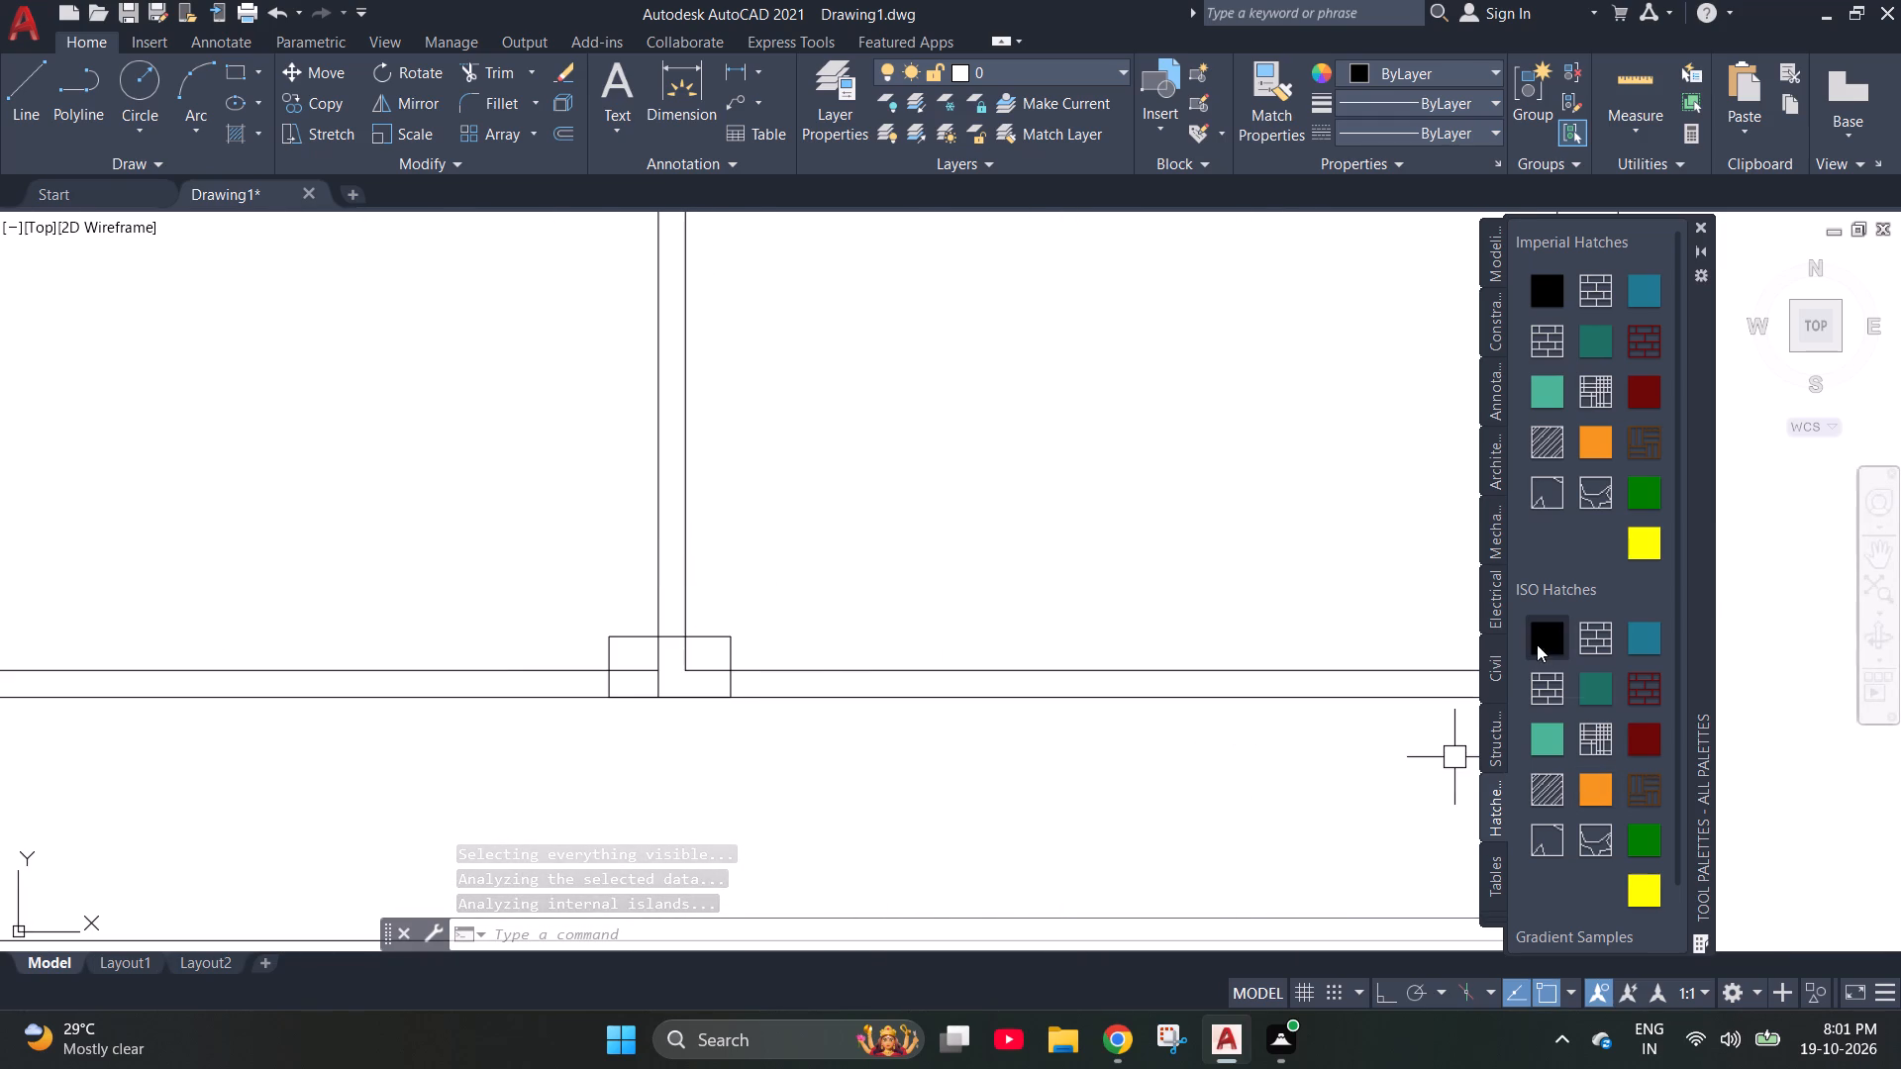
pyautogui.click(1537, 644)
pyautogui.click(645, 660)
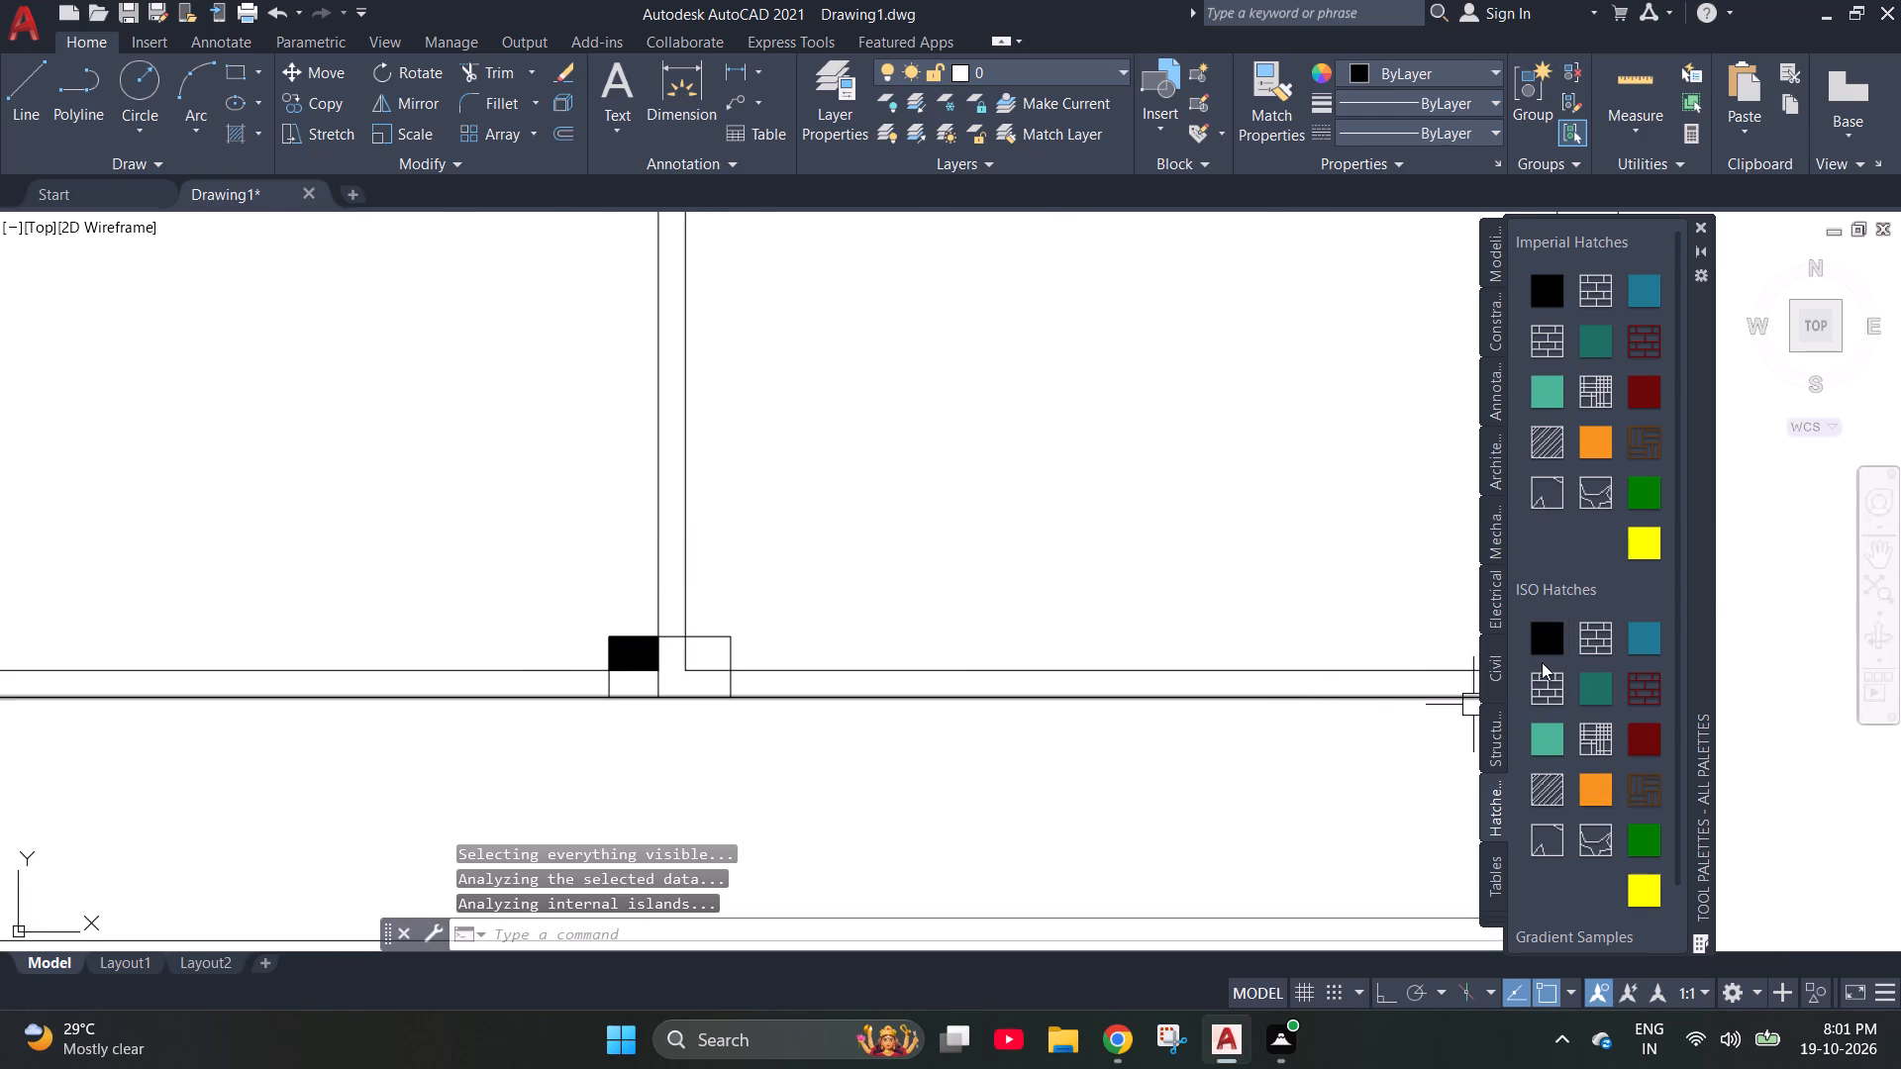
pyautogui.click(1544, 656)
pyautogui.click(698, 667)
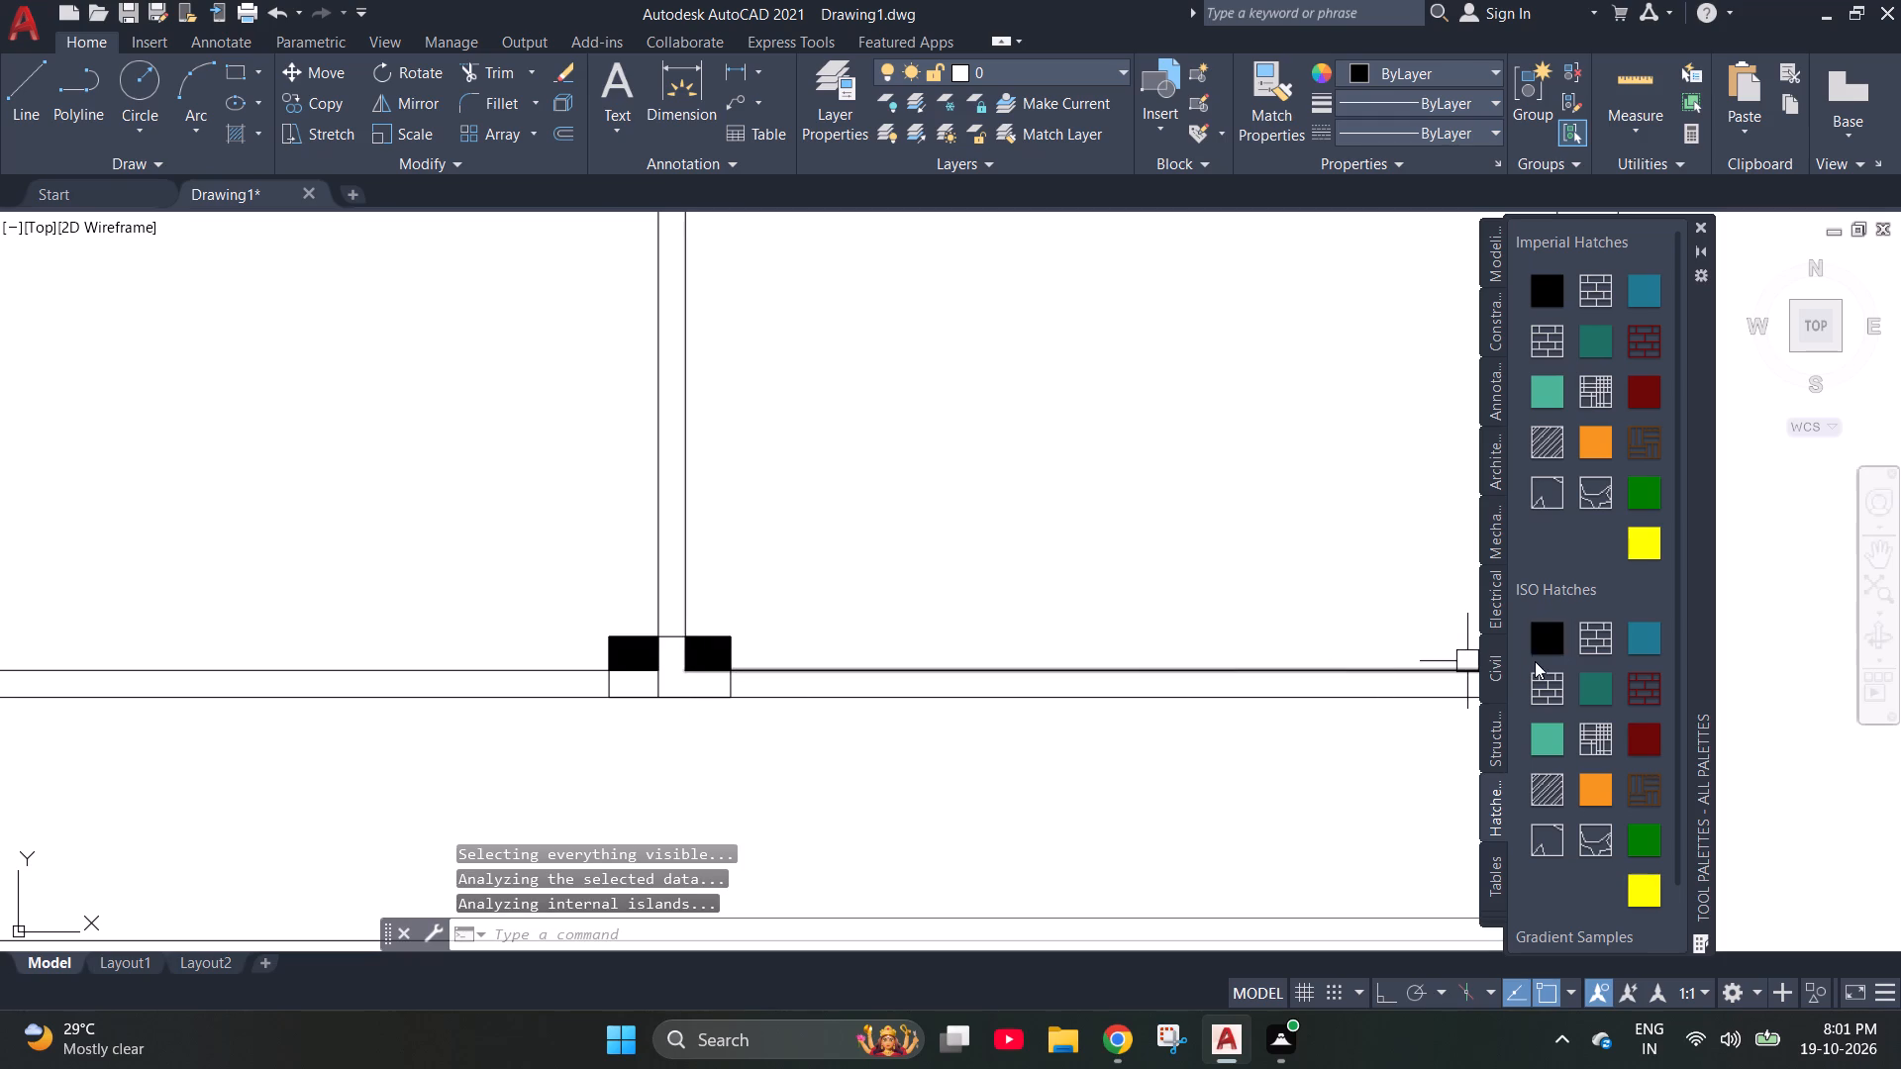
pyautogui.moveTo(1541, 645); pyautogui.dragTo(1503, 643)
pyautogui.click(1541, 648)
pyautogui.click(1654, 646)
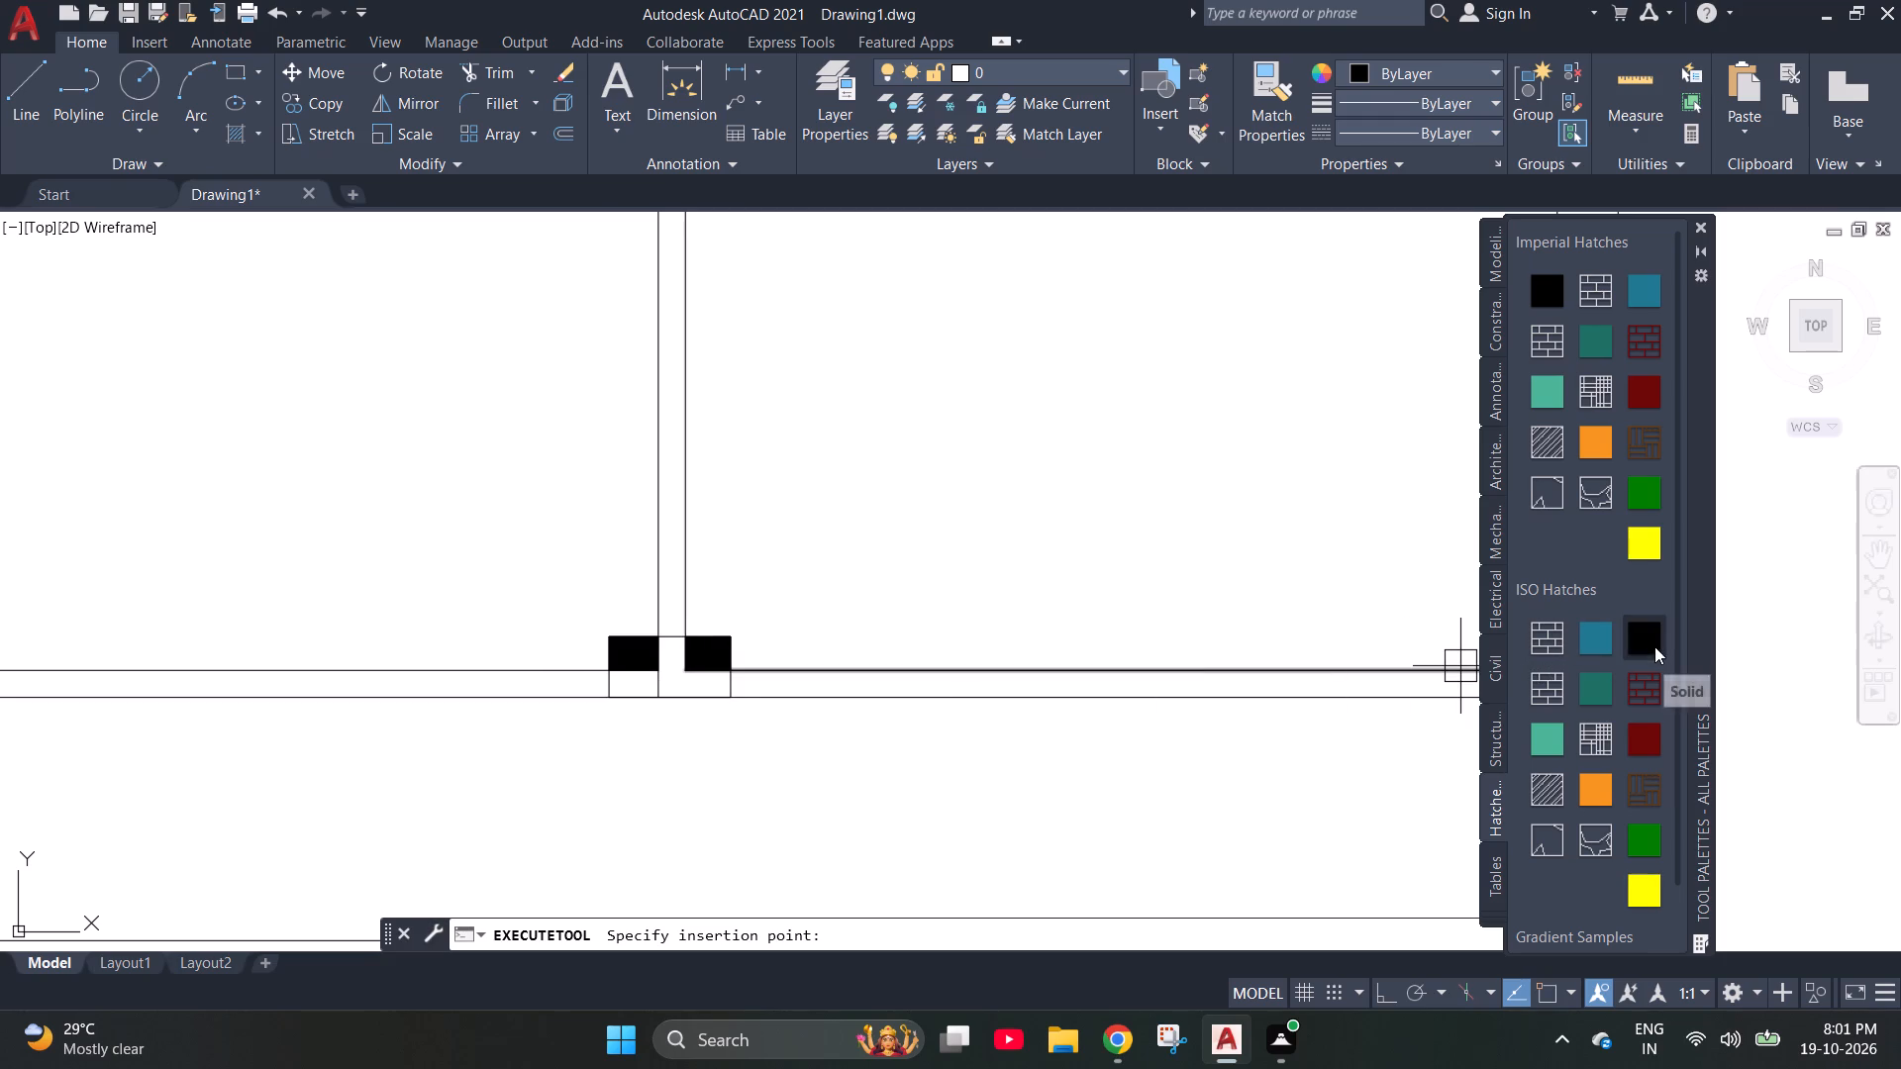
pyautogui.click(674, 674)
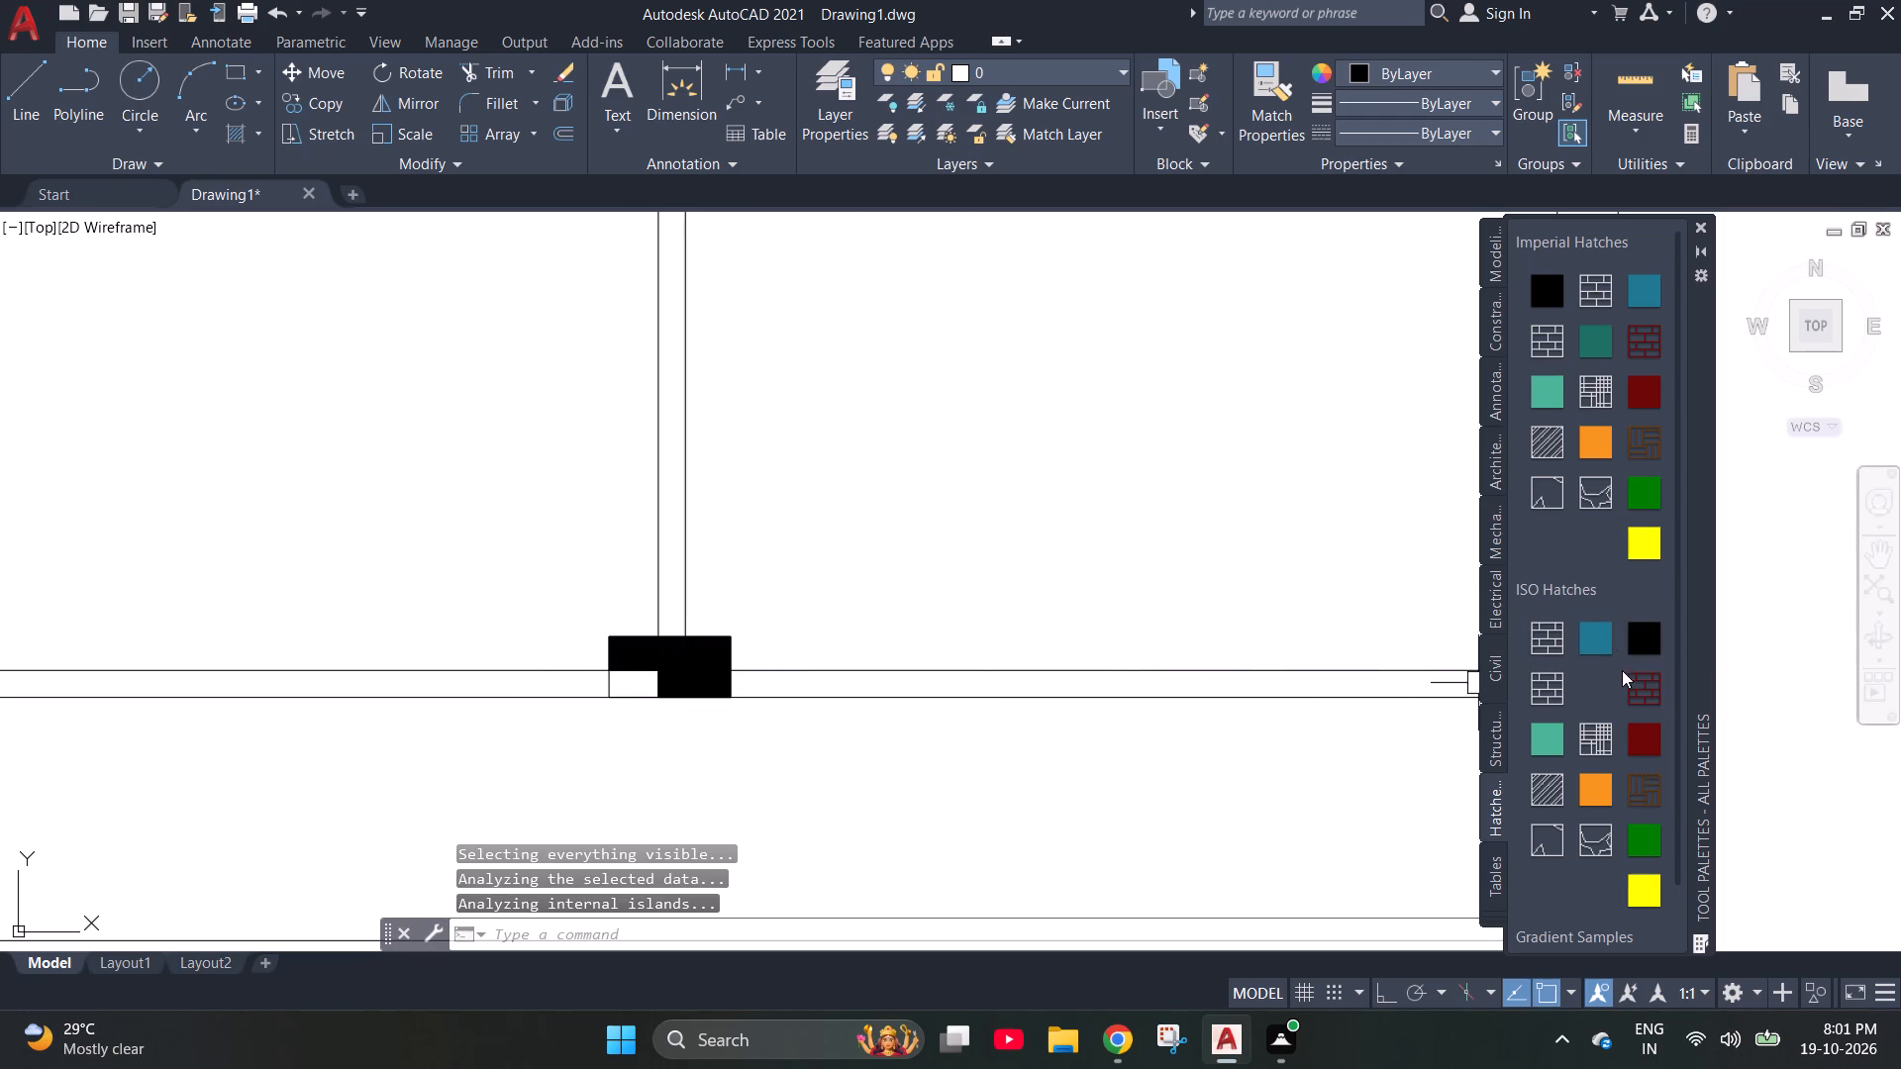
pyautogui.moveTo(1635, 654); pyautogui.dragTo(1596, 650)
pyautogui.click(642, 685)
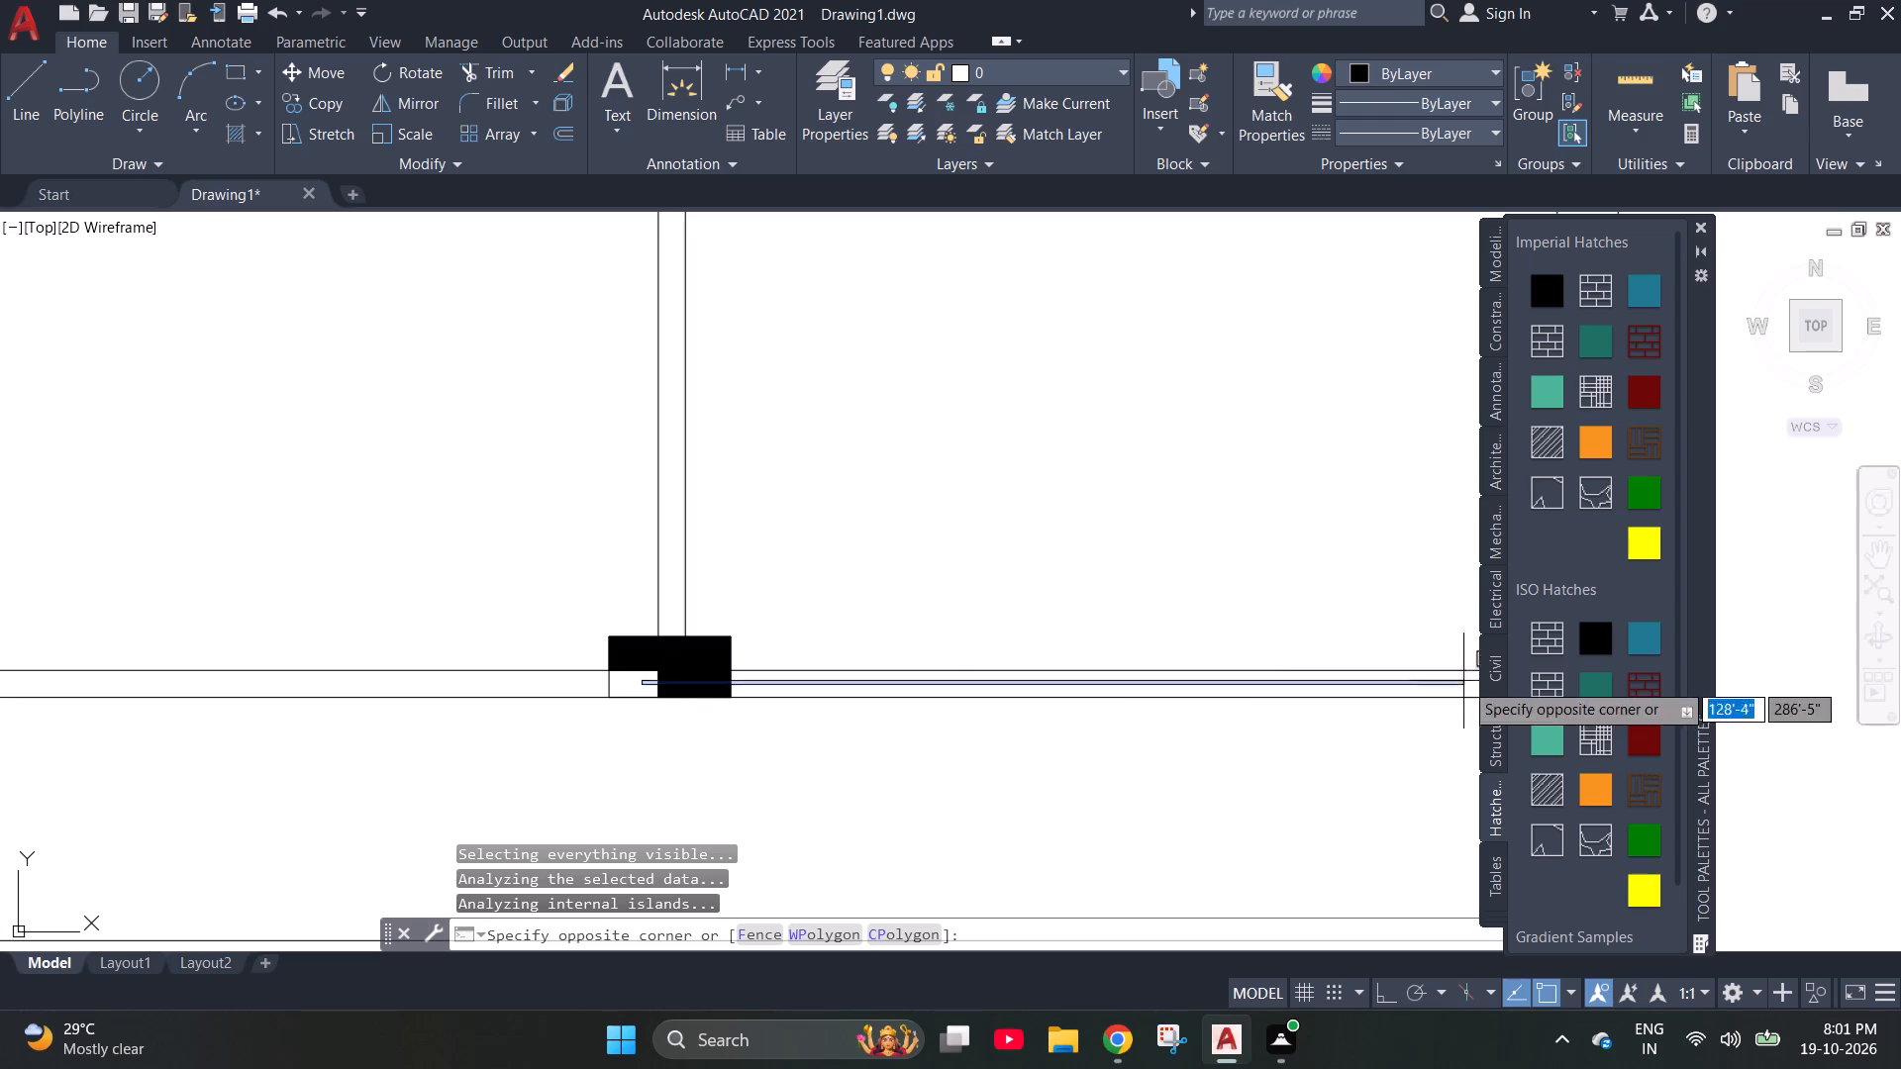
pyautogui.click(1582, 642)
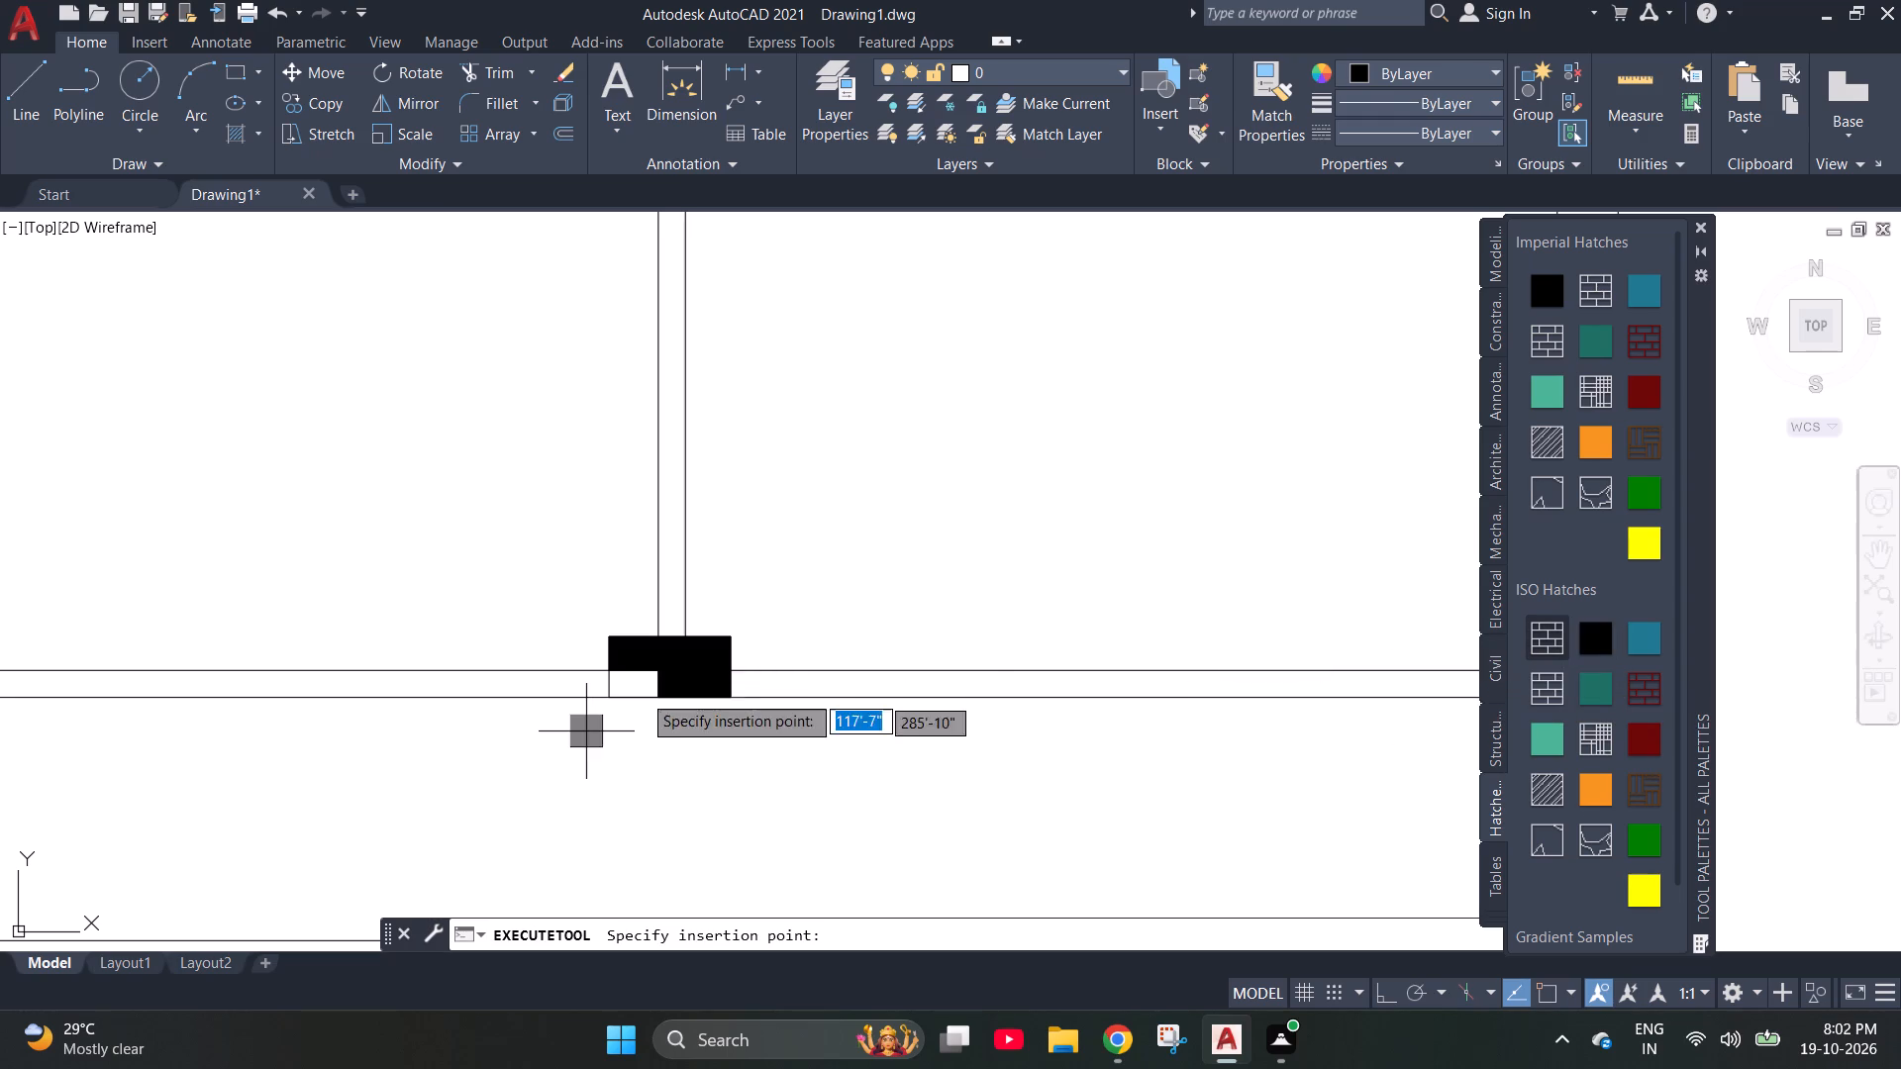
pyautogui.click(636, 683)
# Fill both parts of the column rectangle where the upper rooms' bottom wall meets the left outer wall with the solid black ISO hatch.
pyautogui.scroll(-3, 850, 764)
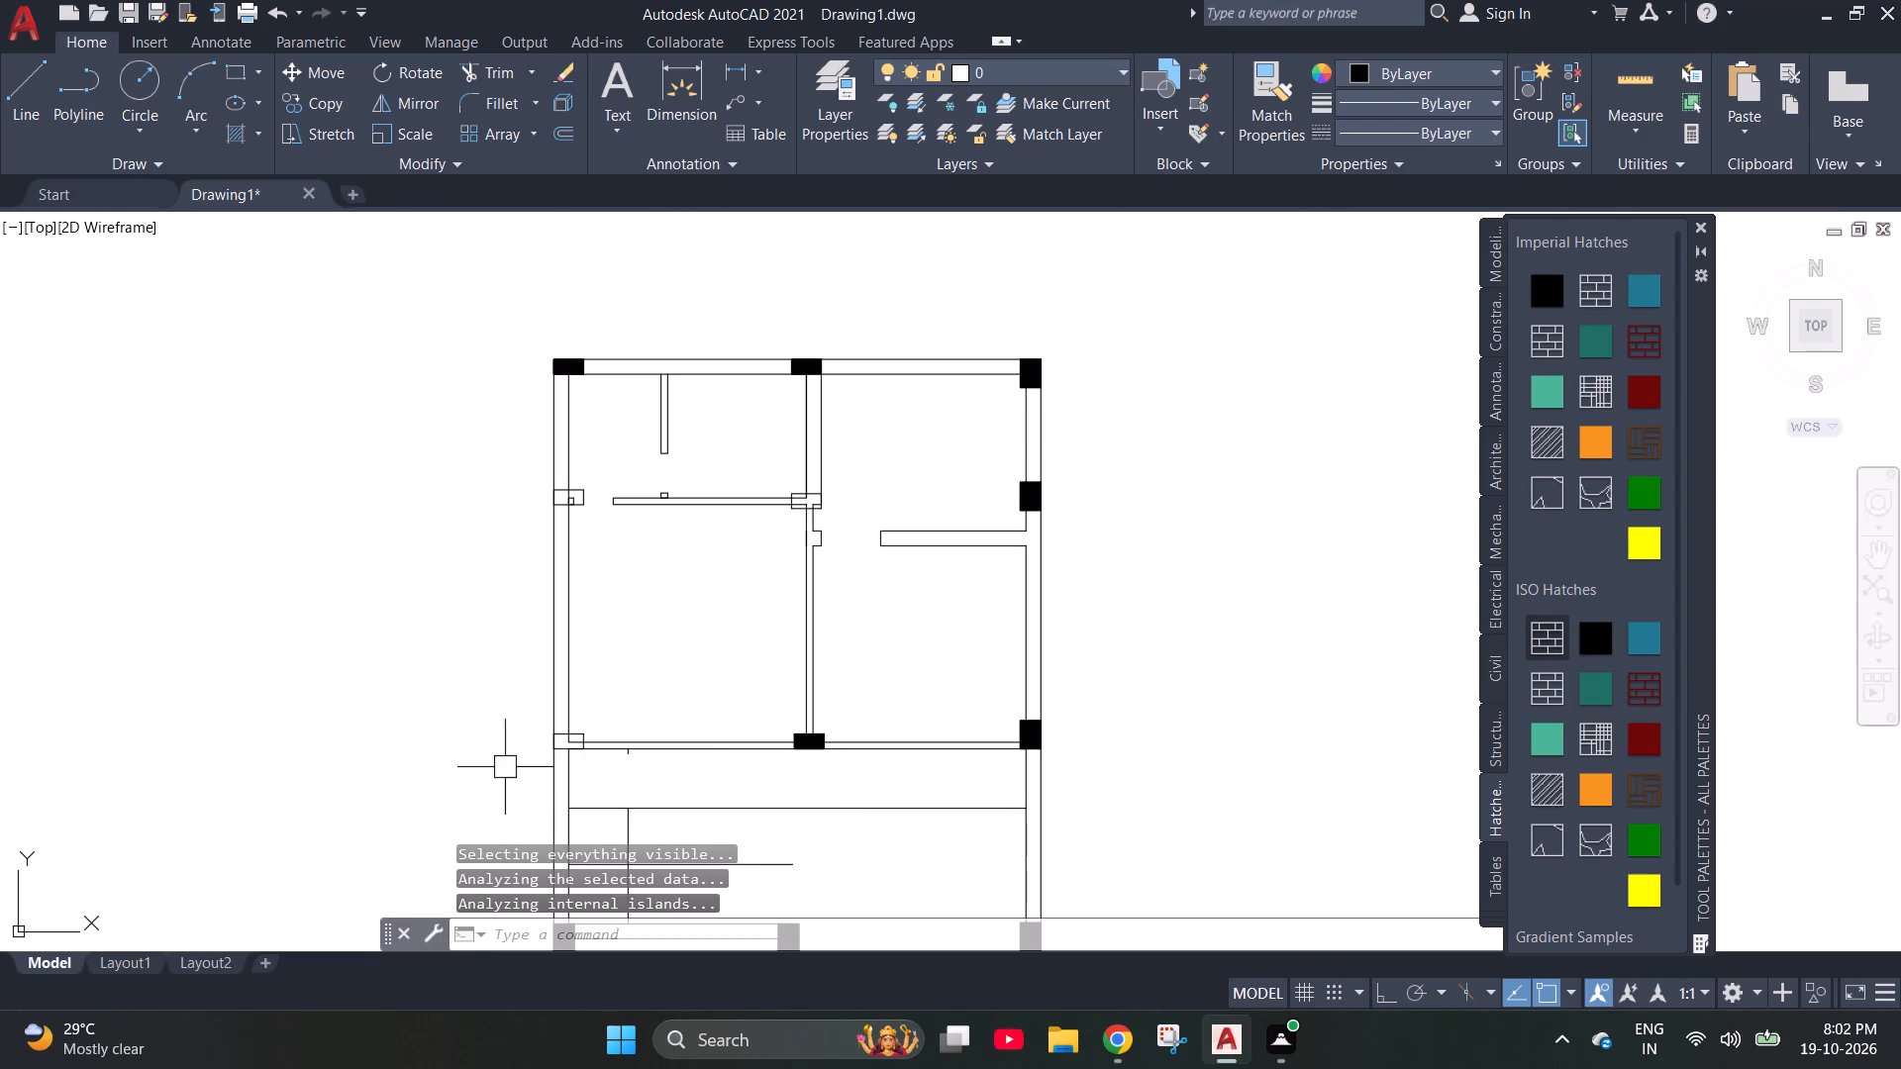
pyautogui.scroll(4, 575, 745)
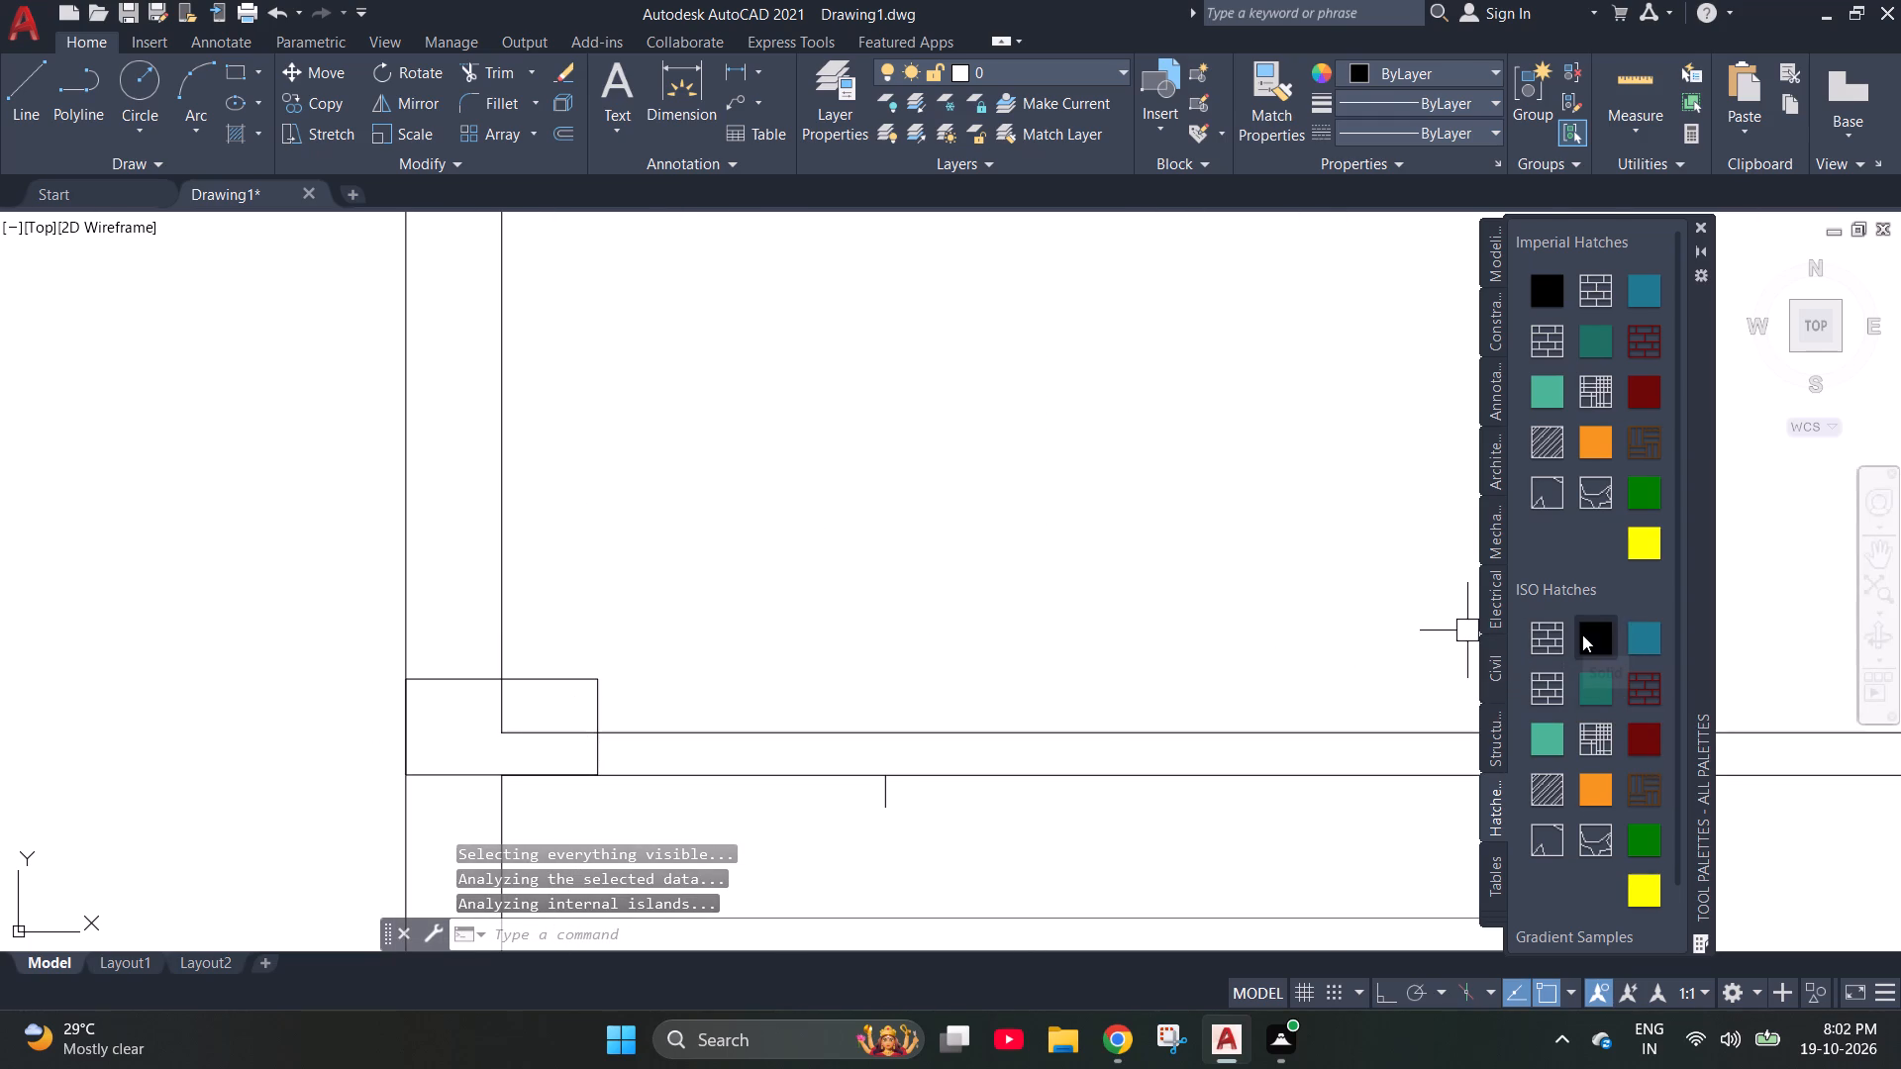
pyautogui.click(1582, 634)
pyautogui.click(533, 705)
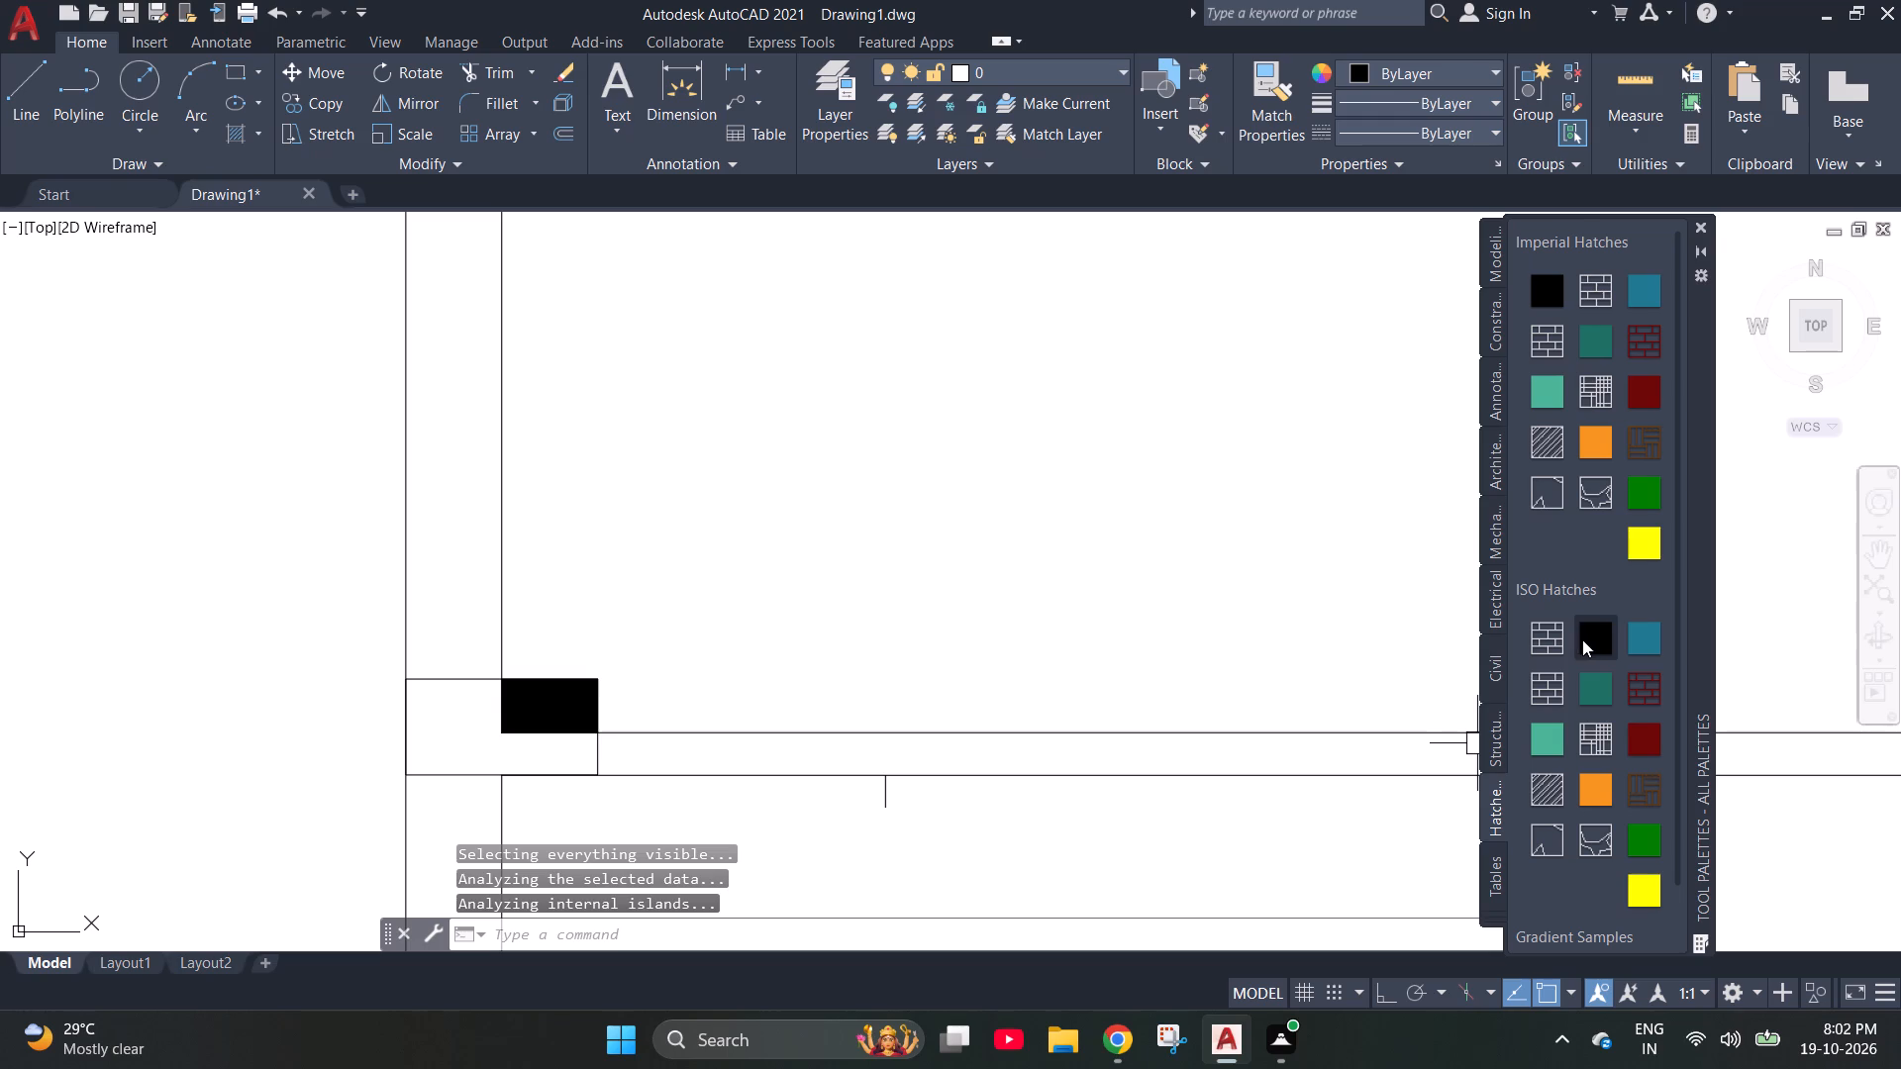
pyautogui.click(1582, 639)
pyautogui.click(431, 701)
# Fill the left outer wall's column rectangle beside the thin horizontal partition, including its small inner rectangle, with the solid black ISO hatch.
pyautogui.scroll(-3, 762, 690)
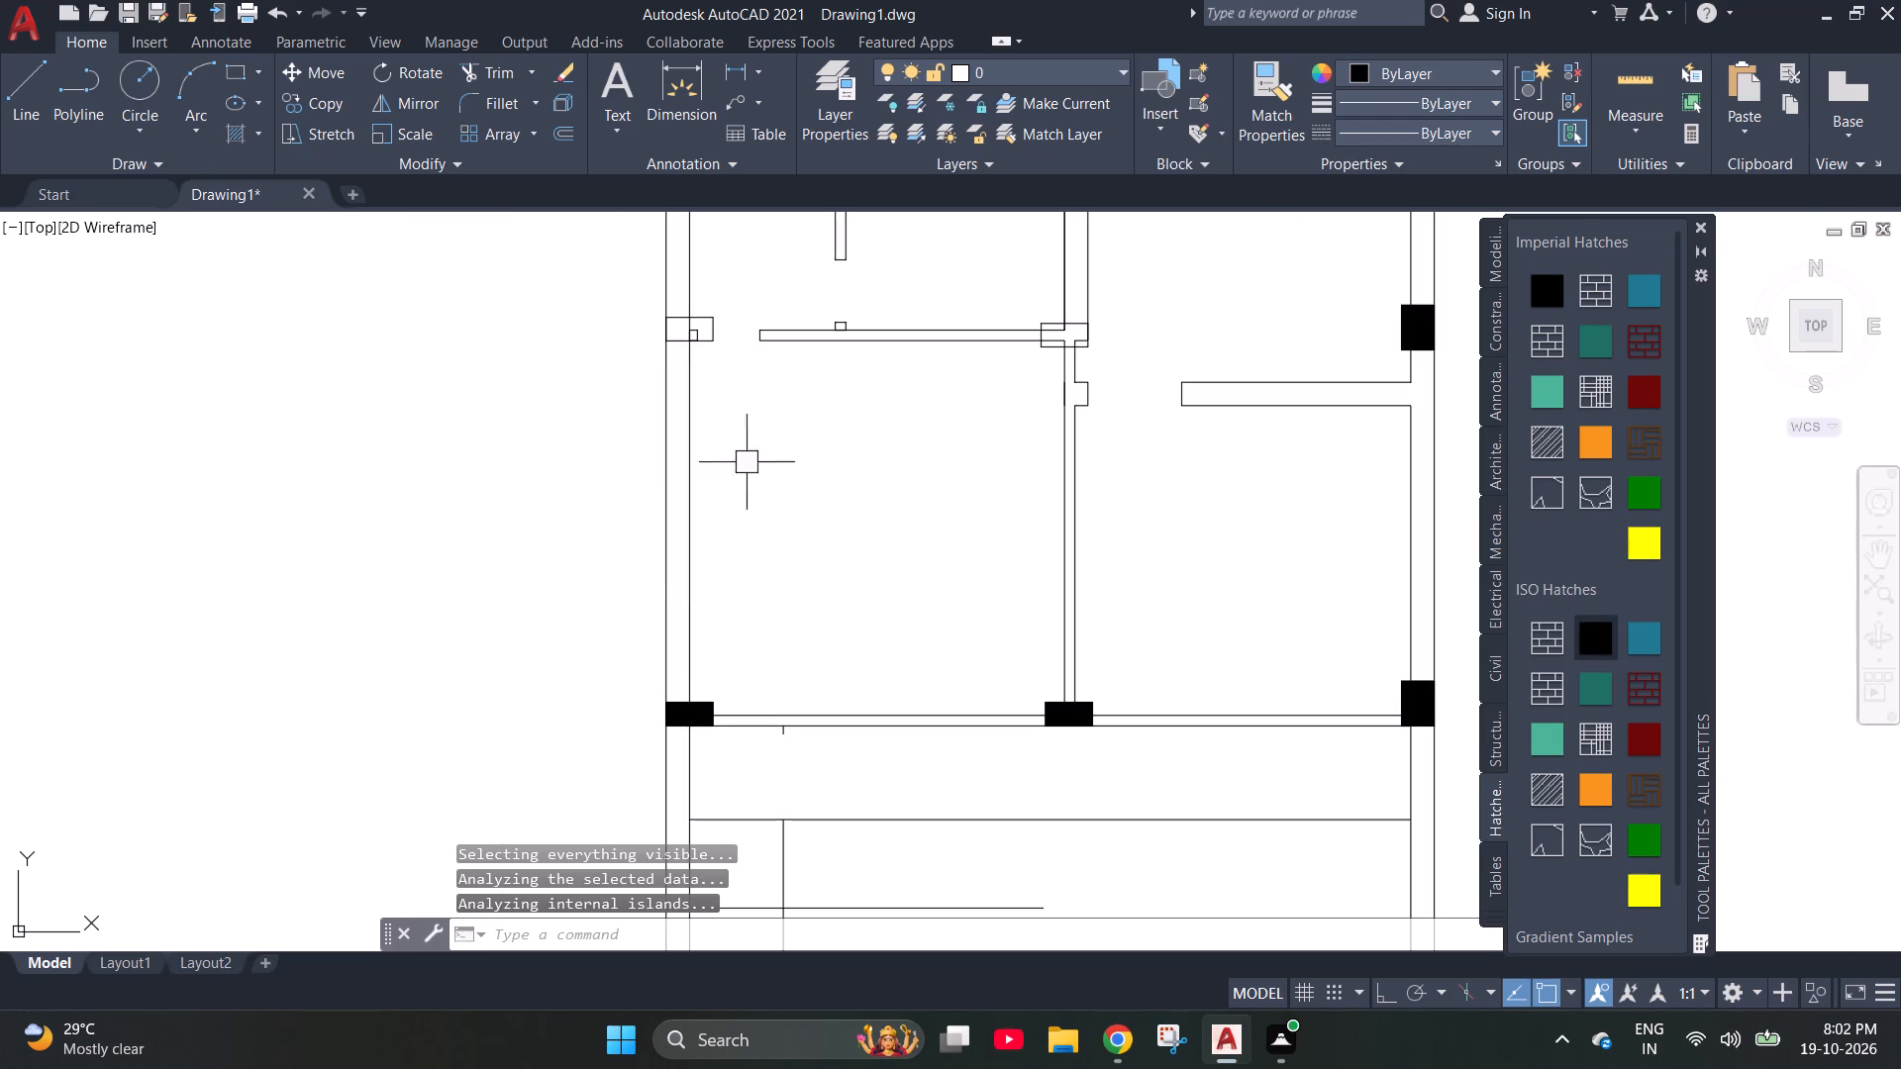
pyautogui.scroll(3, 715, 274)
pyautogui.moveTo(1609, 640); pyautogui.dragTo(1580, 637)
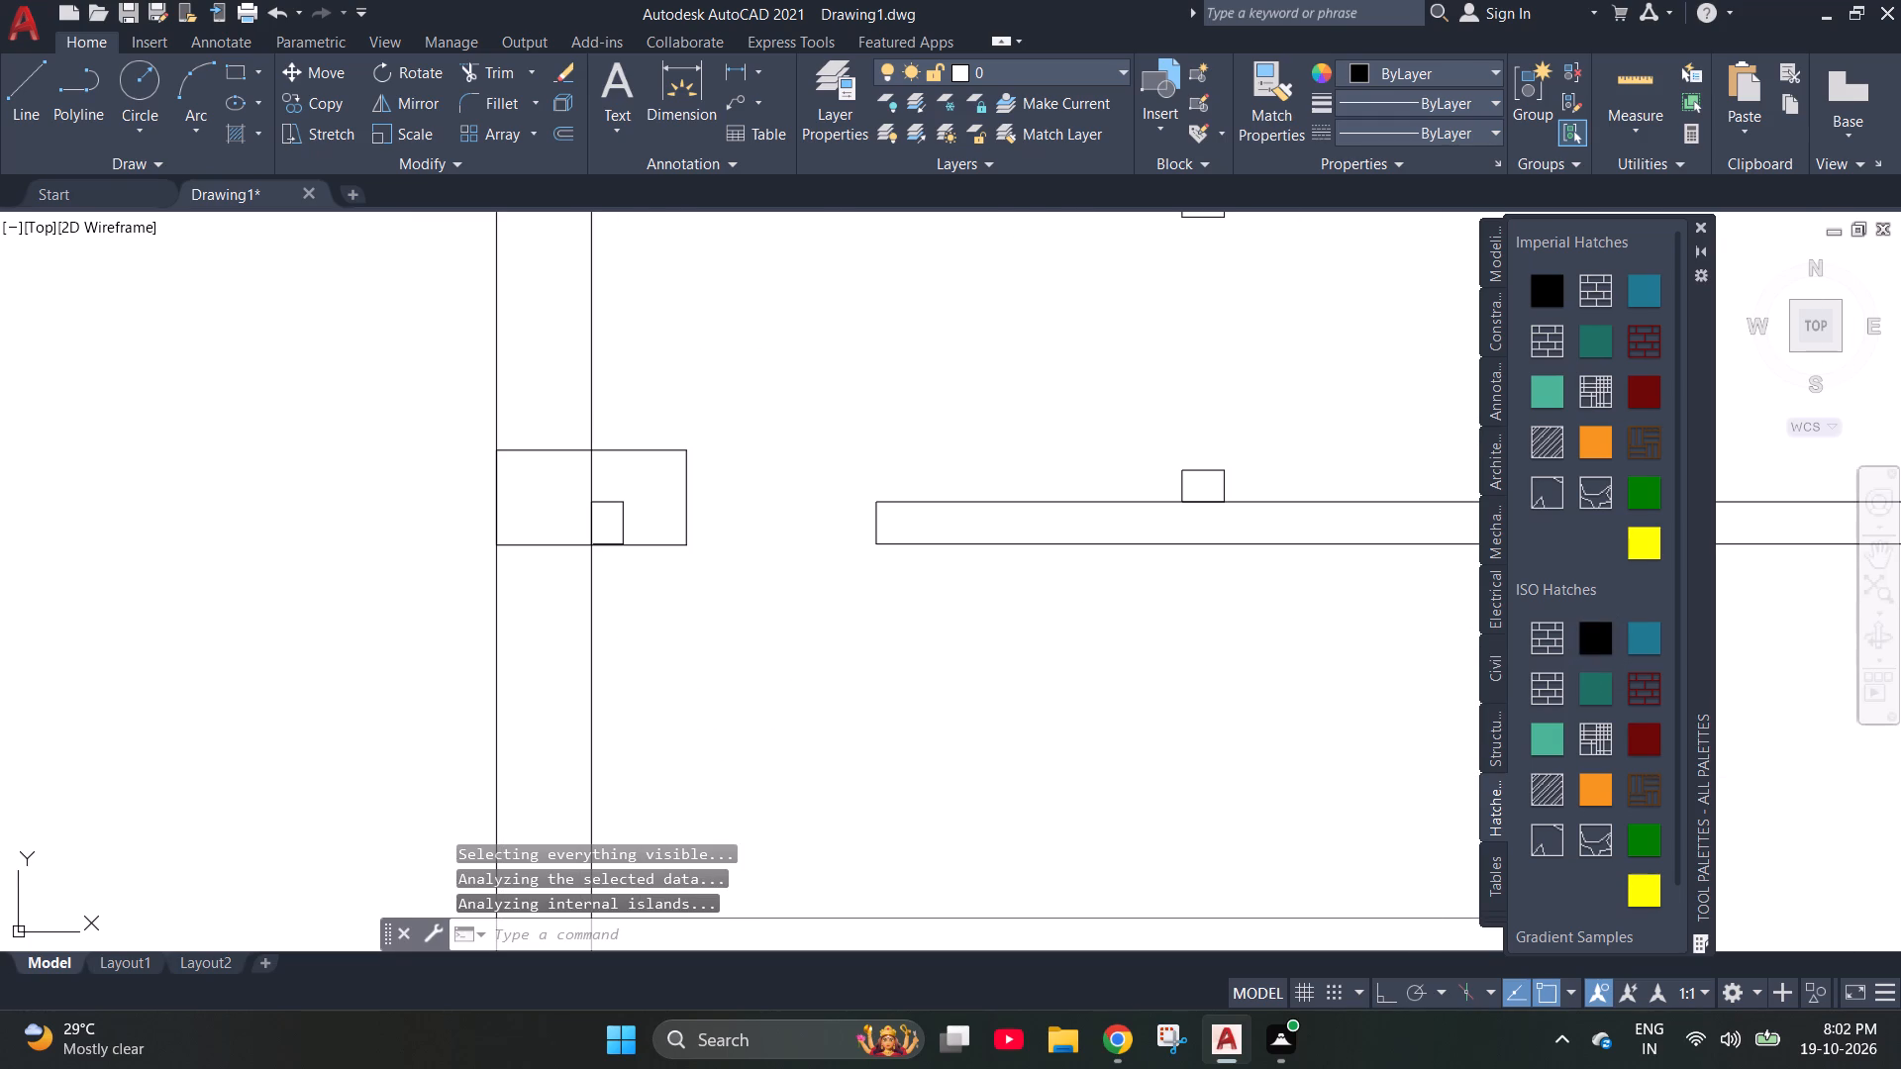
pyautogui.click(572, 492)
pyautogui.click(1571, 638)
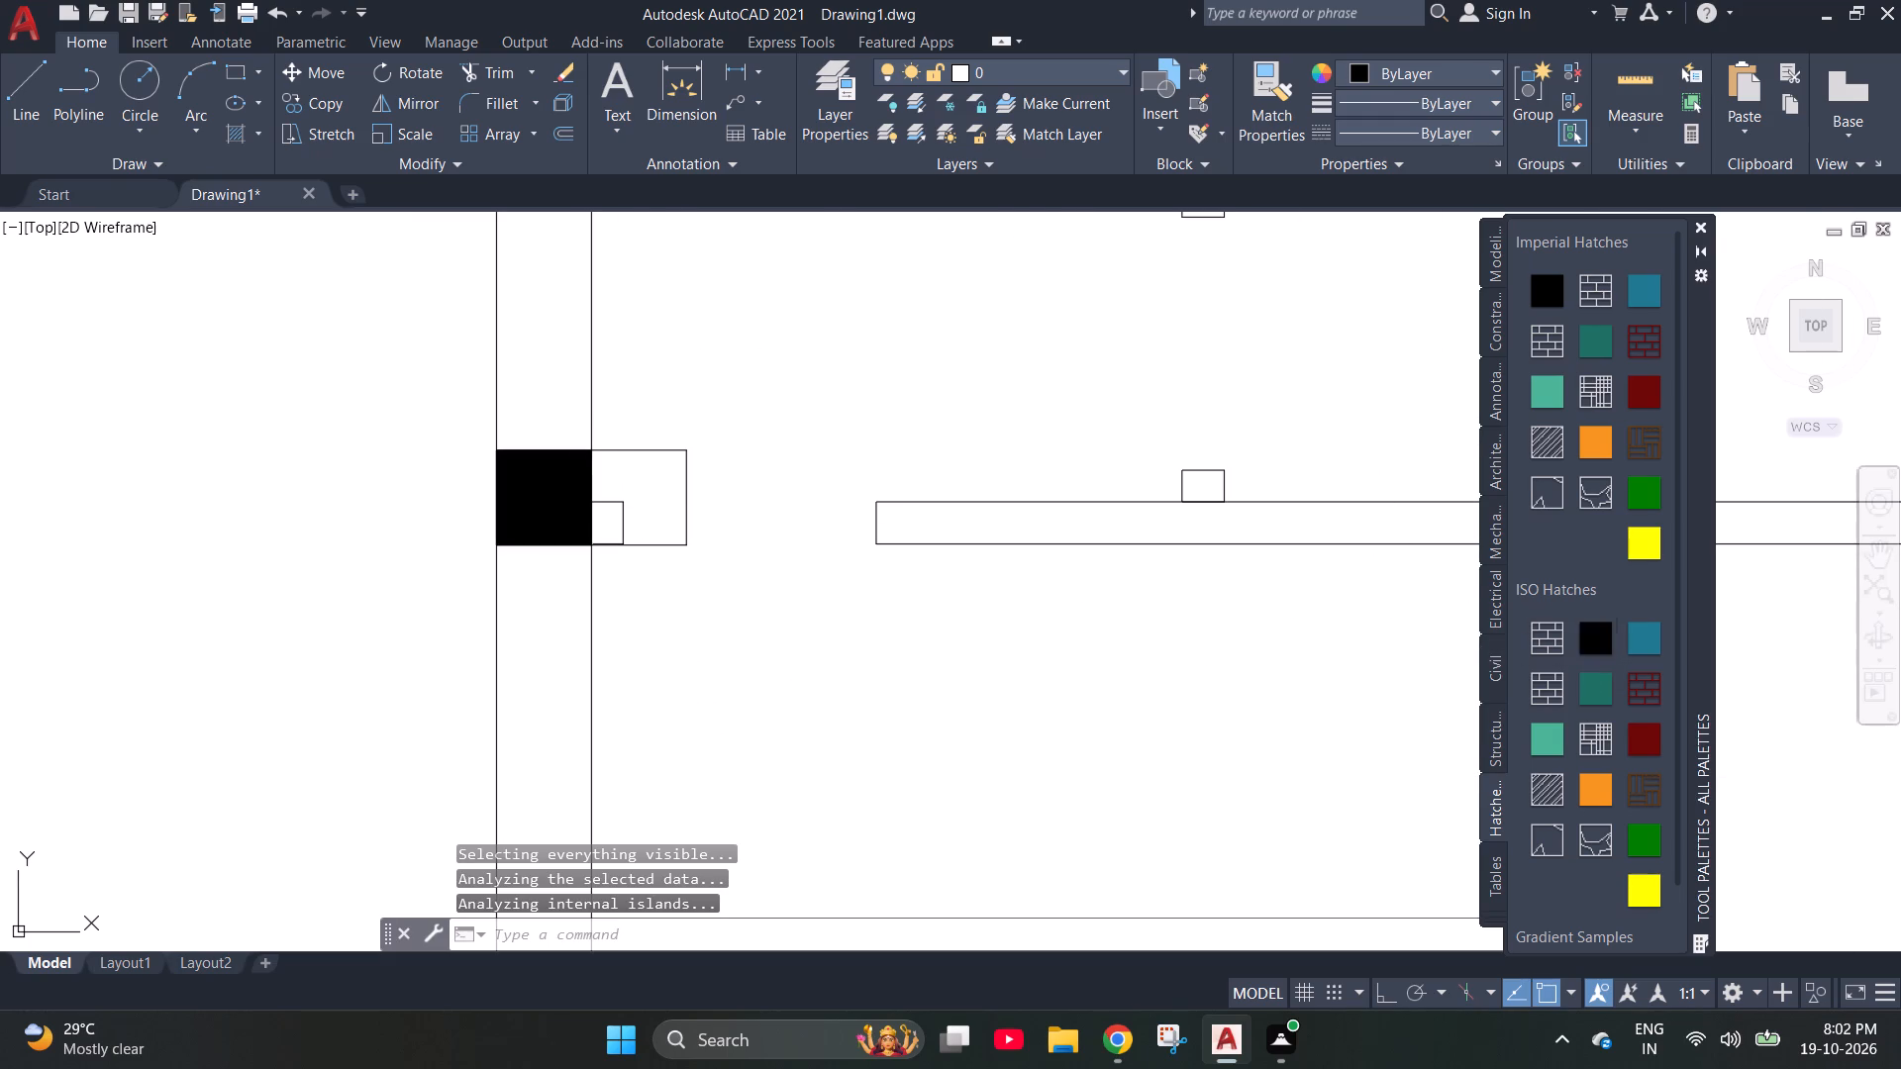
pyautogui.click(1591, 641)
pyautogui.click(624, 479)
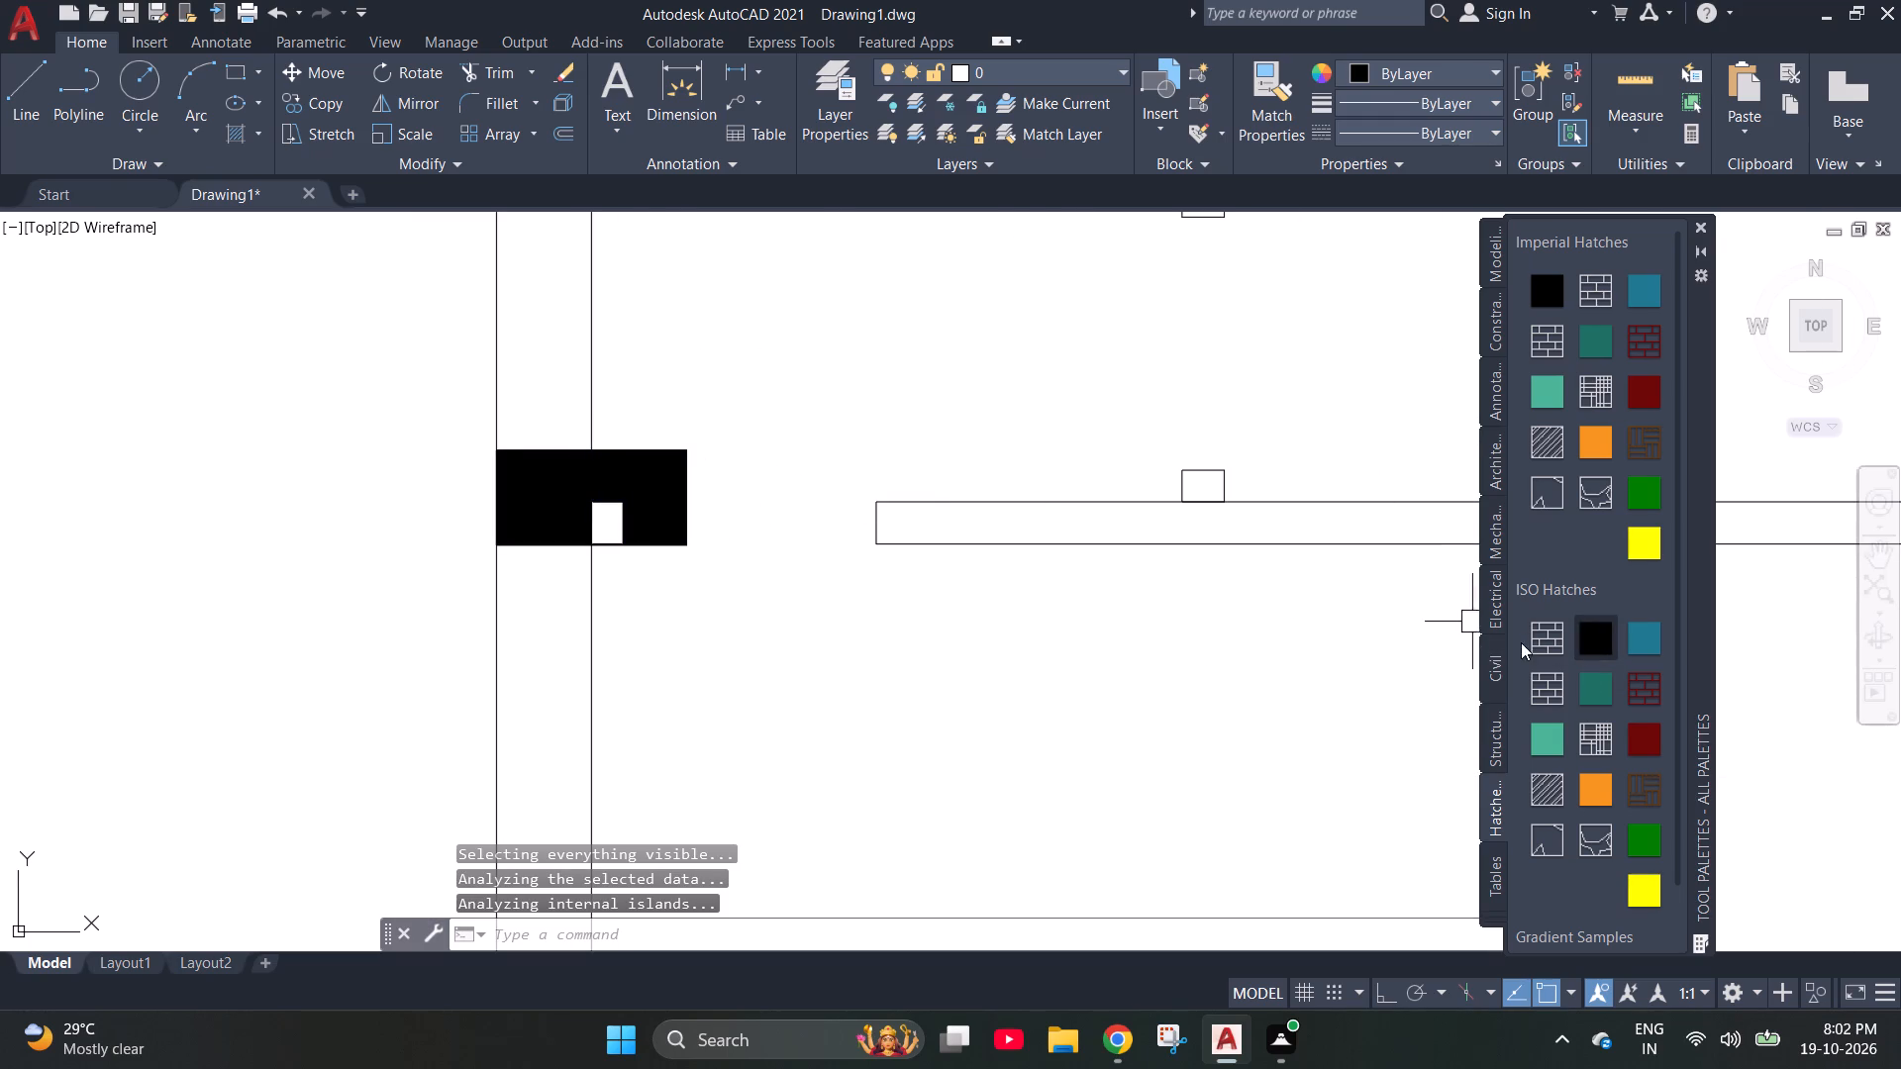
pyautogui.click(1592, 642)
pyautogui.click(597, 516)
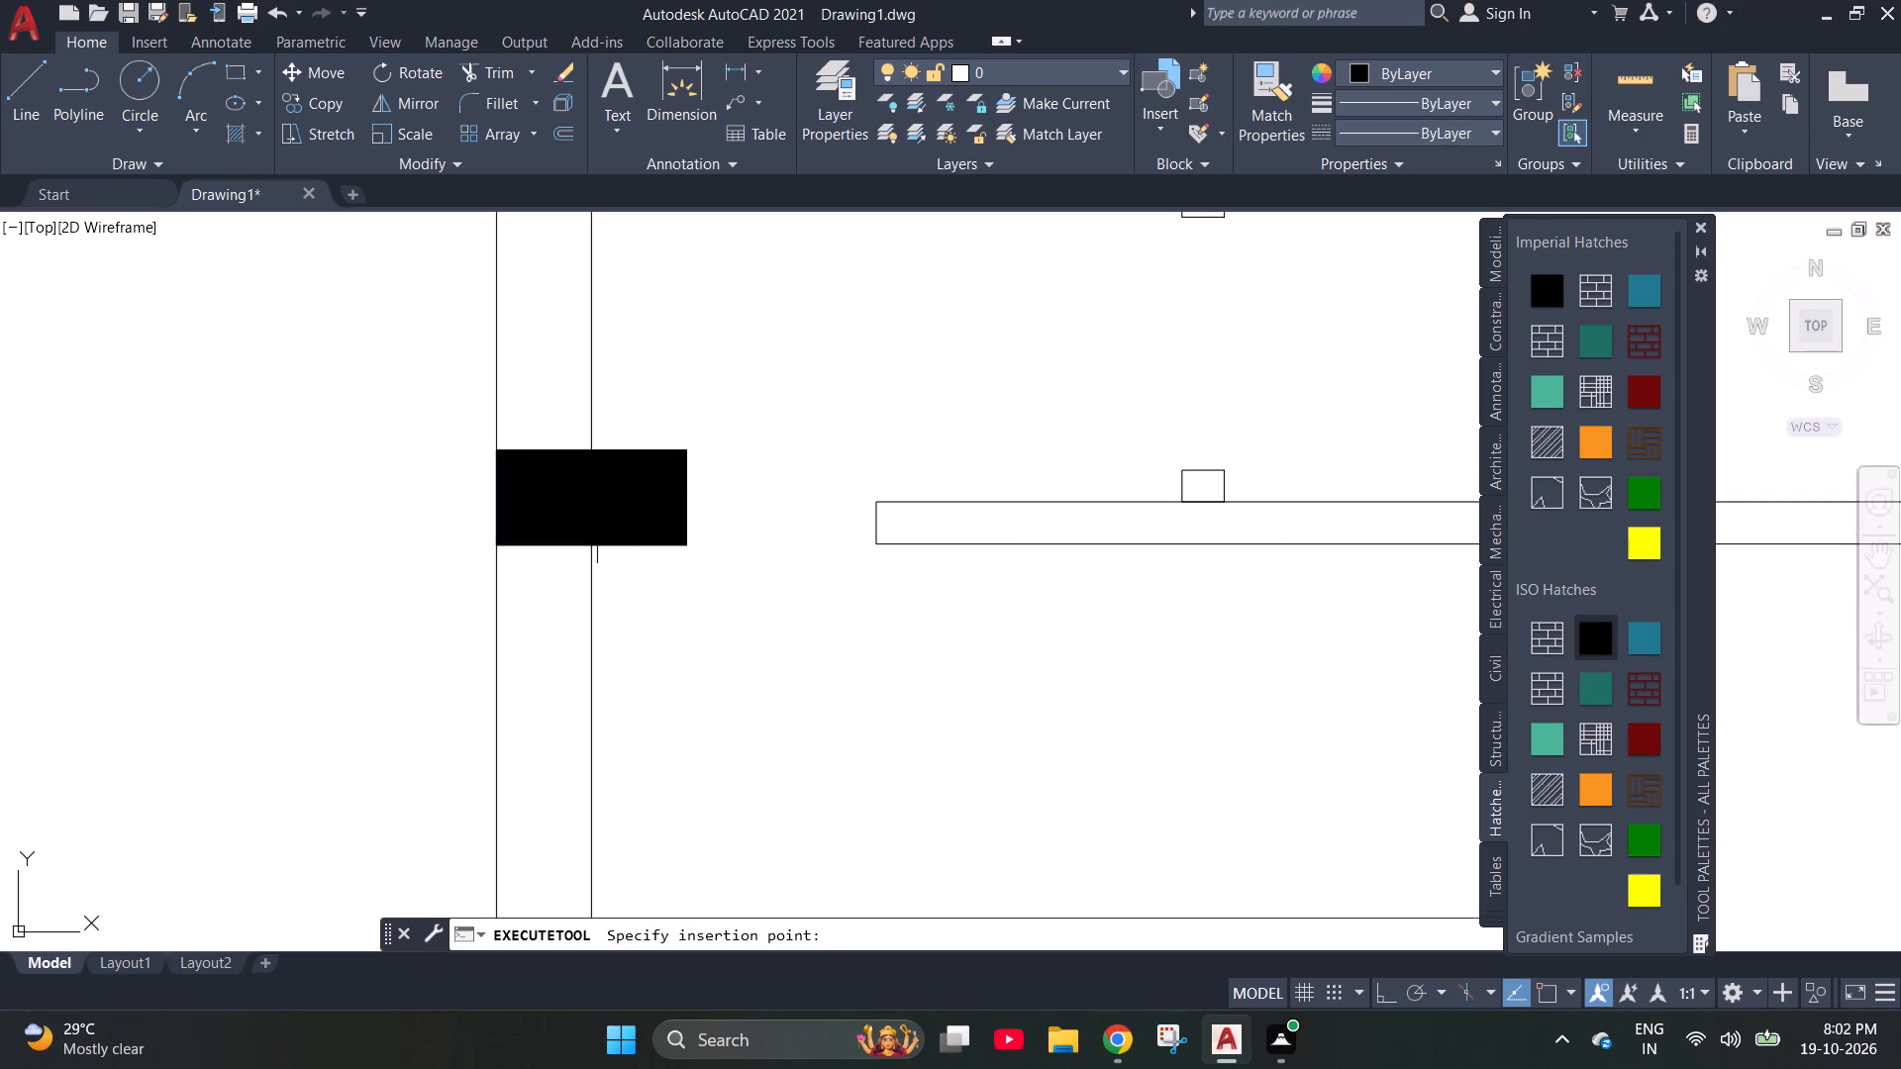
# Adjust the display brightness in the system quick settings and return to the drawing.
pyautogui.scroll(-5, 576, 531)
pyautogui.scroll(1, 740, 603)
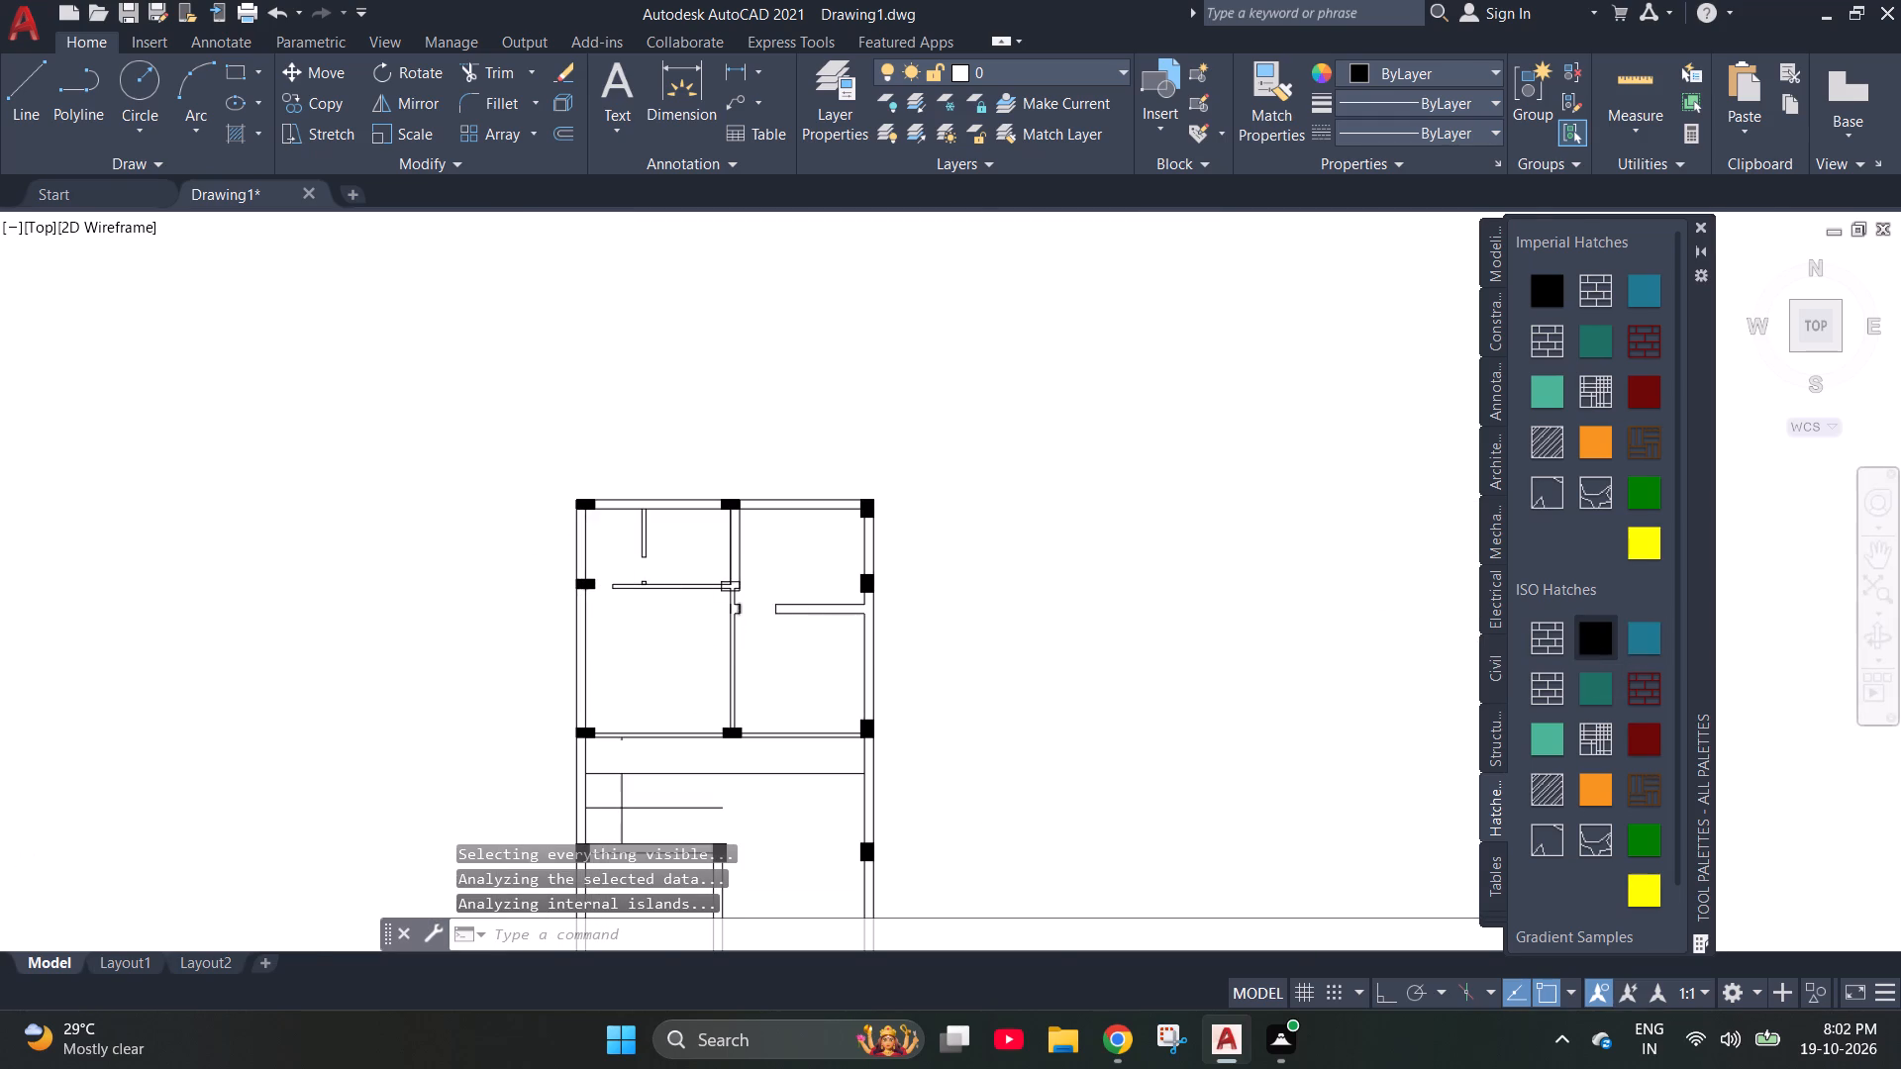
pyautogui.scroll(2, 740, 603)
pyautogui.scroll(3, 693, 513)
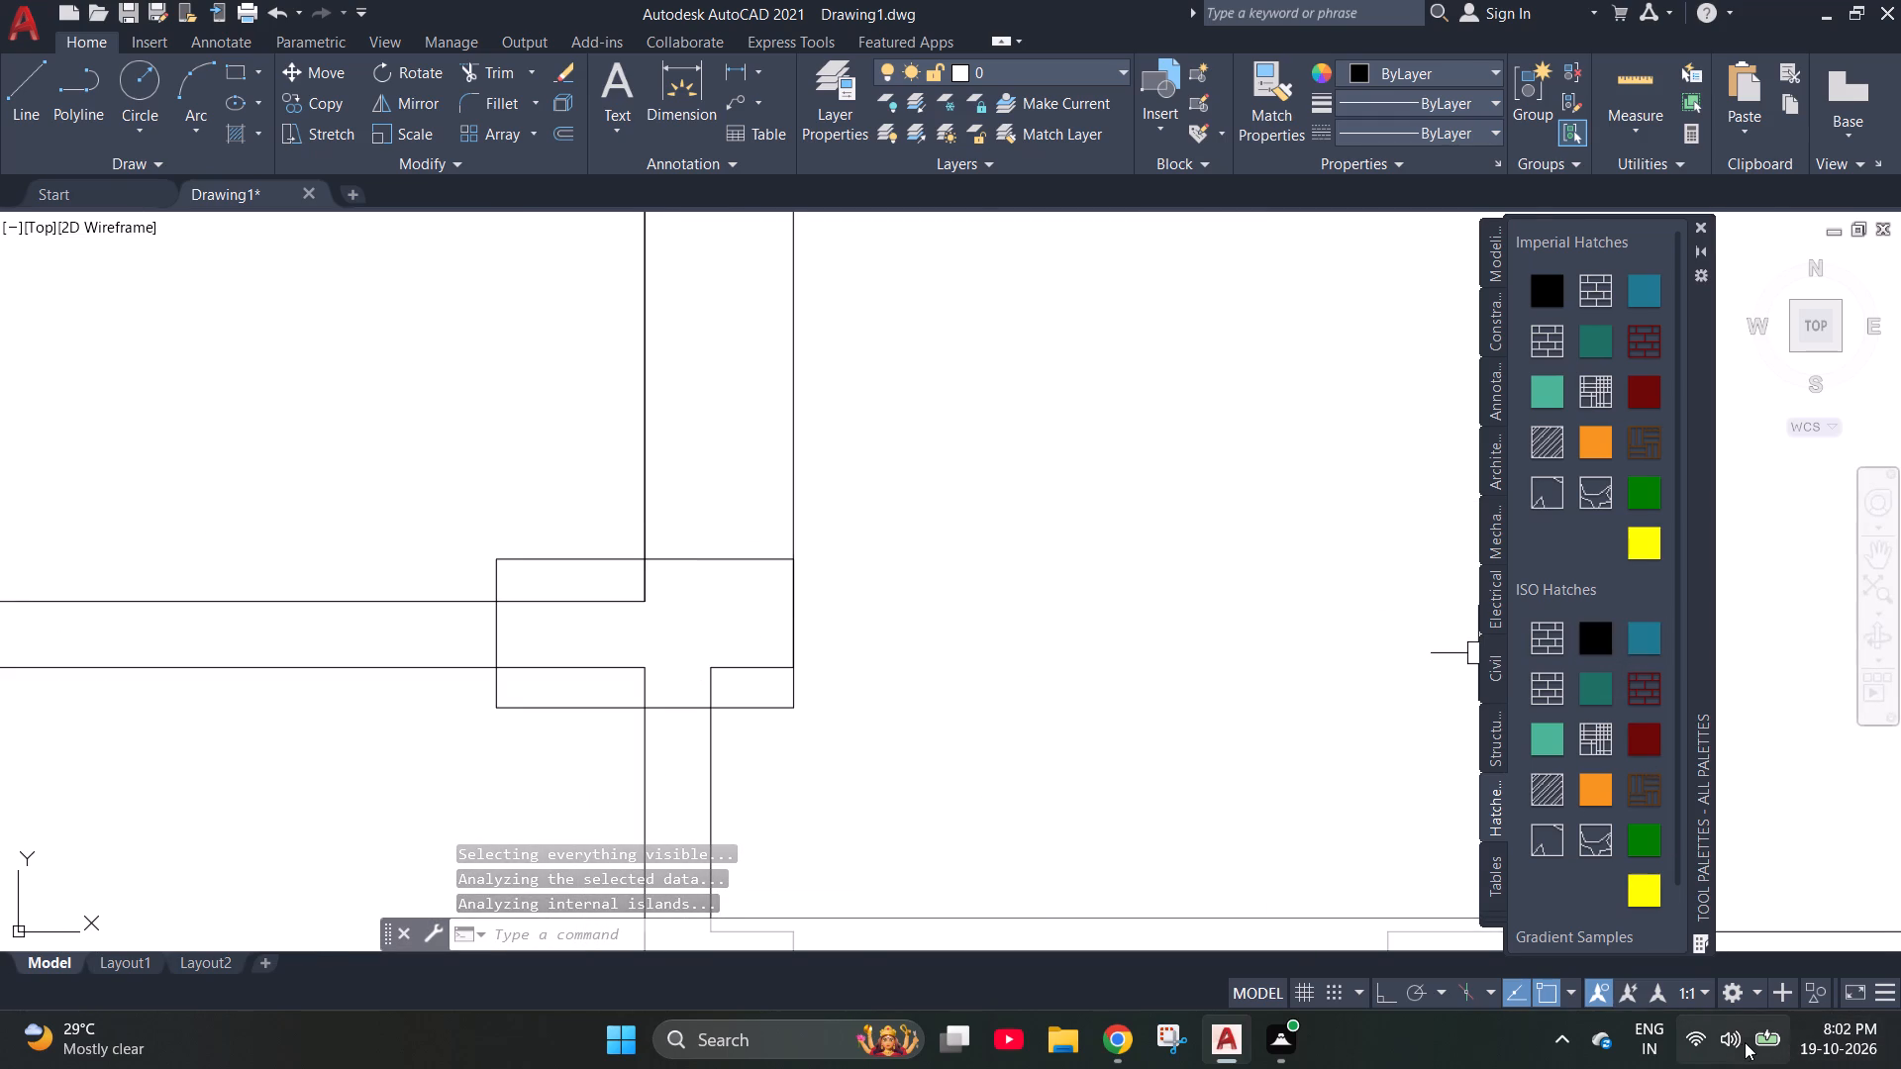
pyautogui.click(1704, 1045)
pyautogui.click(1564, 824)
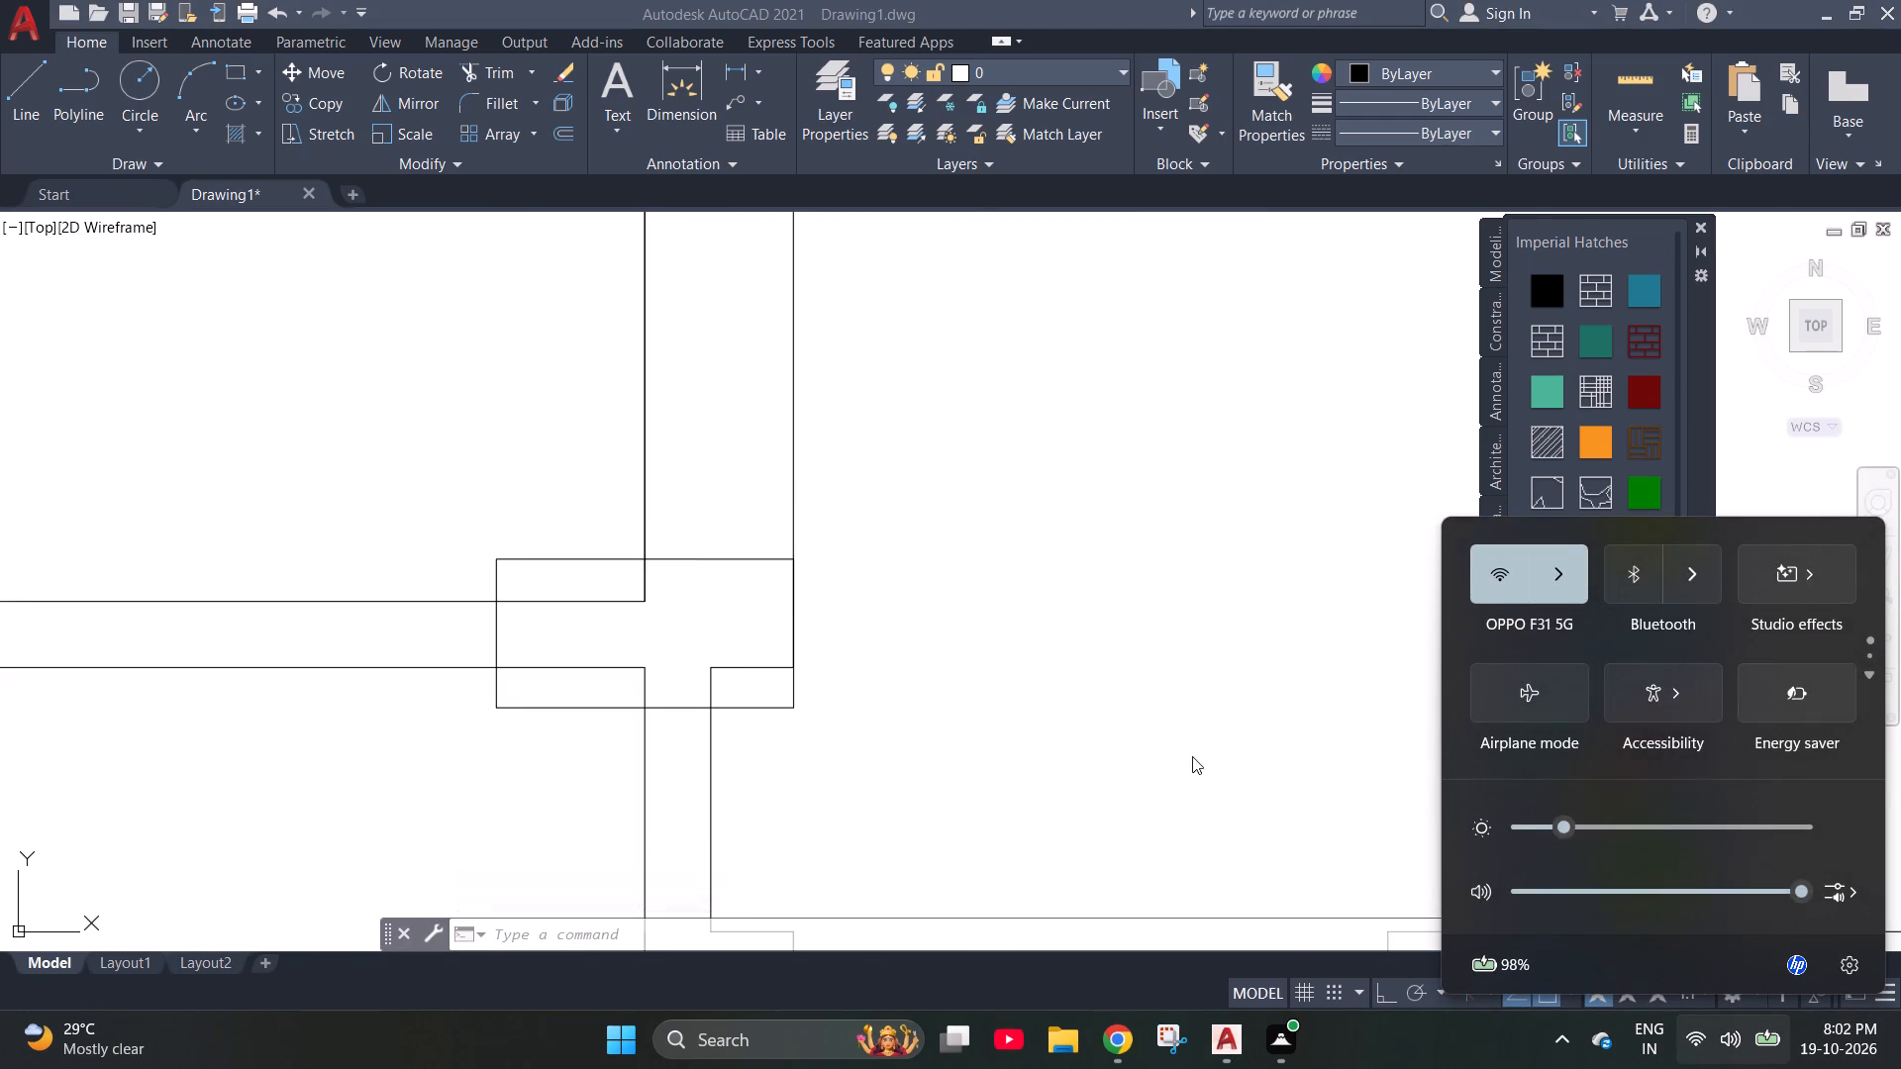
pyautogui.click(1192, 756)
# Fill the parts of the column rectangle where the thin horizontal partition meets the upper rooms' dividing wall with the solid black ISO hatch.
pyautogui.moveTo(1601, 633); pyautogui.dragTo(1592, 633)
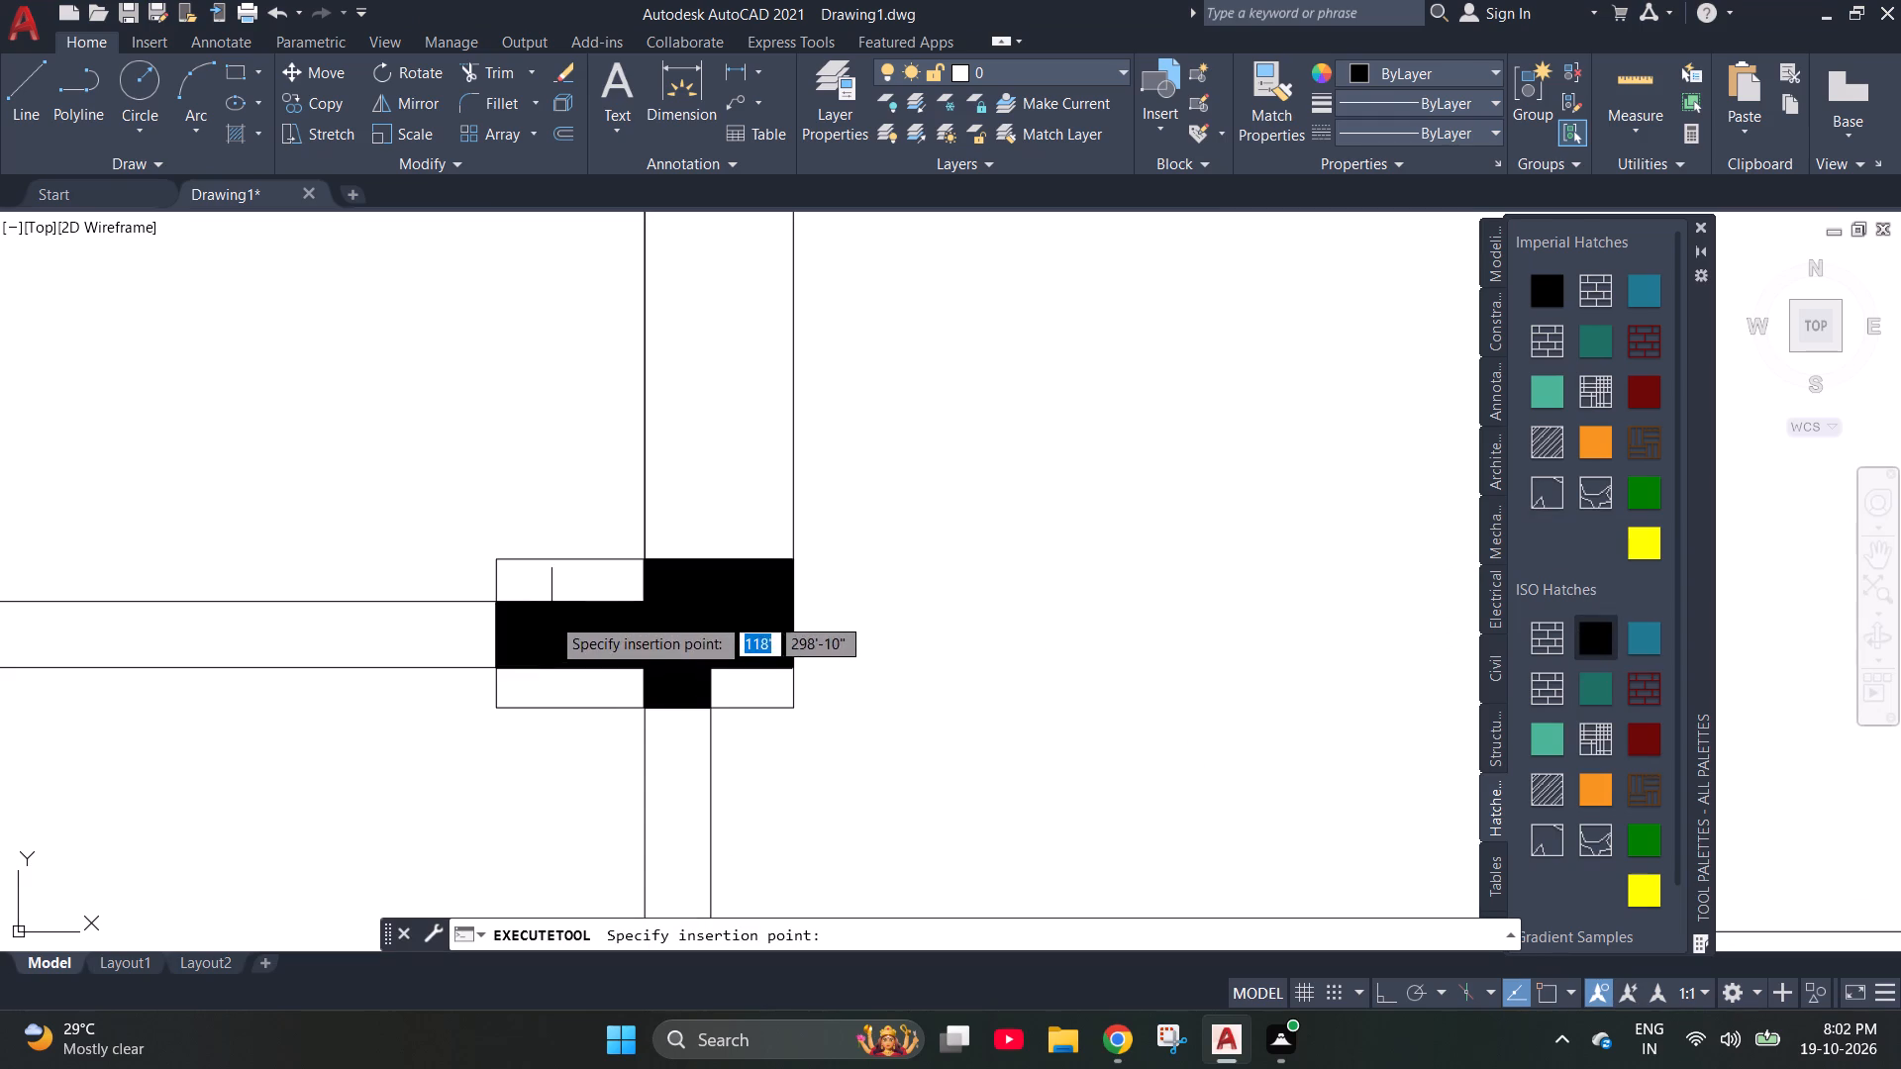
pyautogui.click(550, 616)
pyautogui.click(1594, 649)
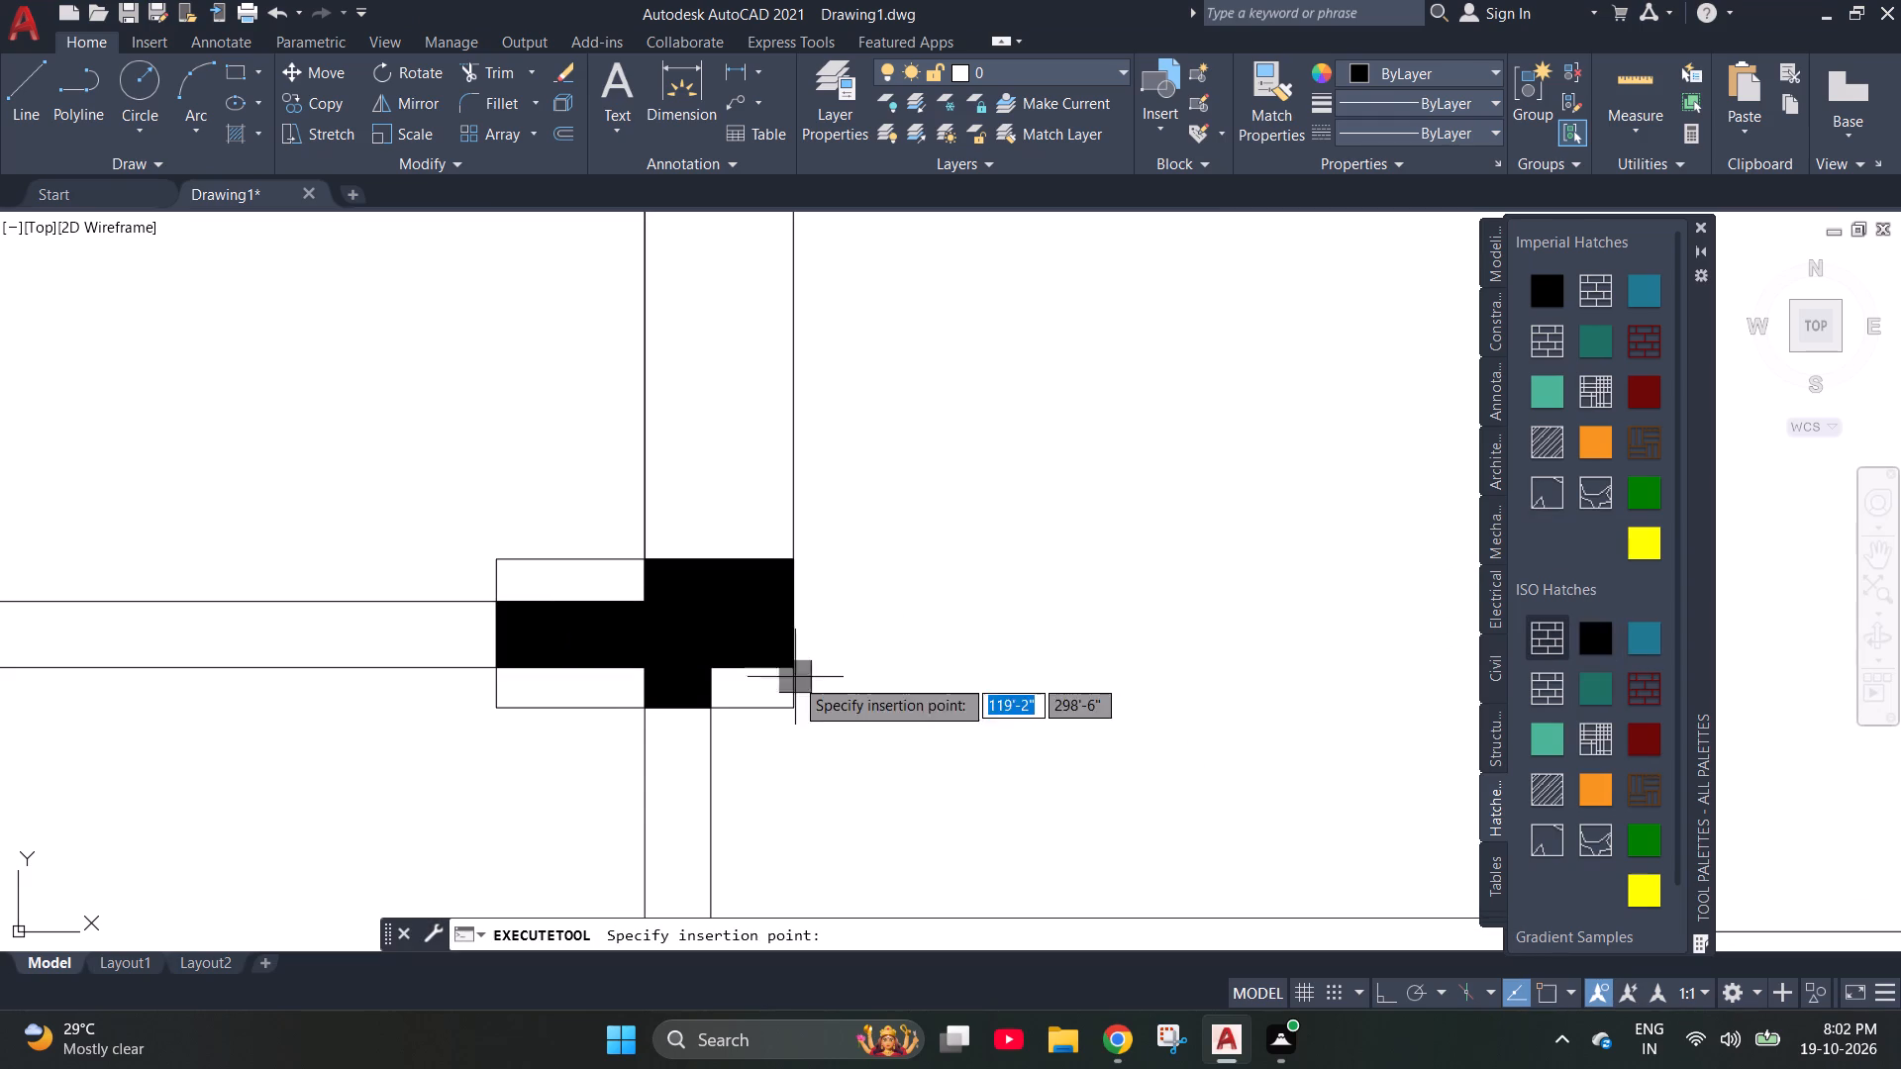
pyautogui.click(740, 687)
pyautogui.click(1599, 636)
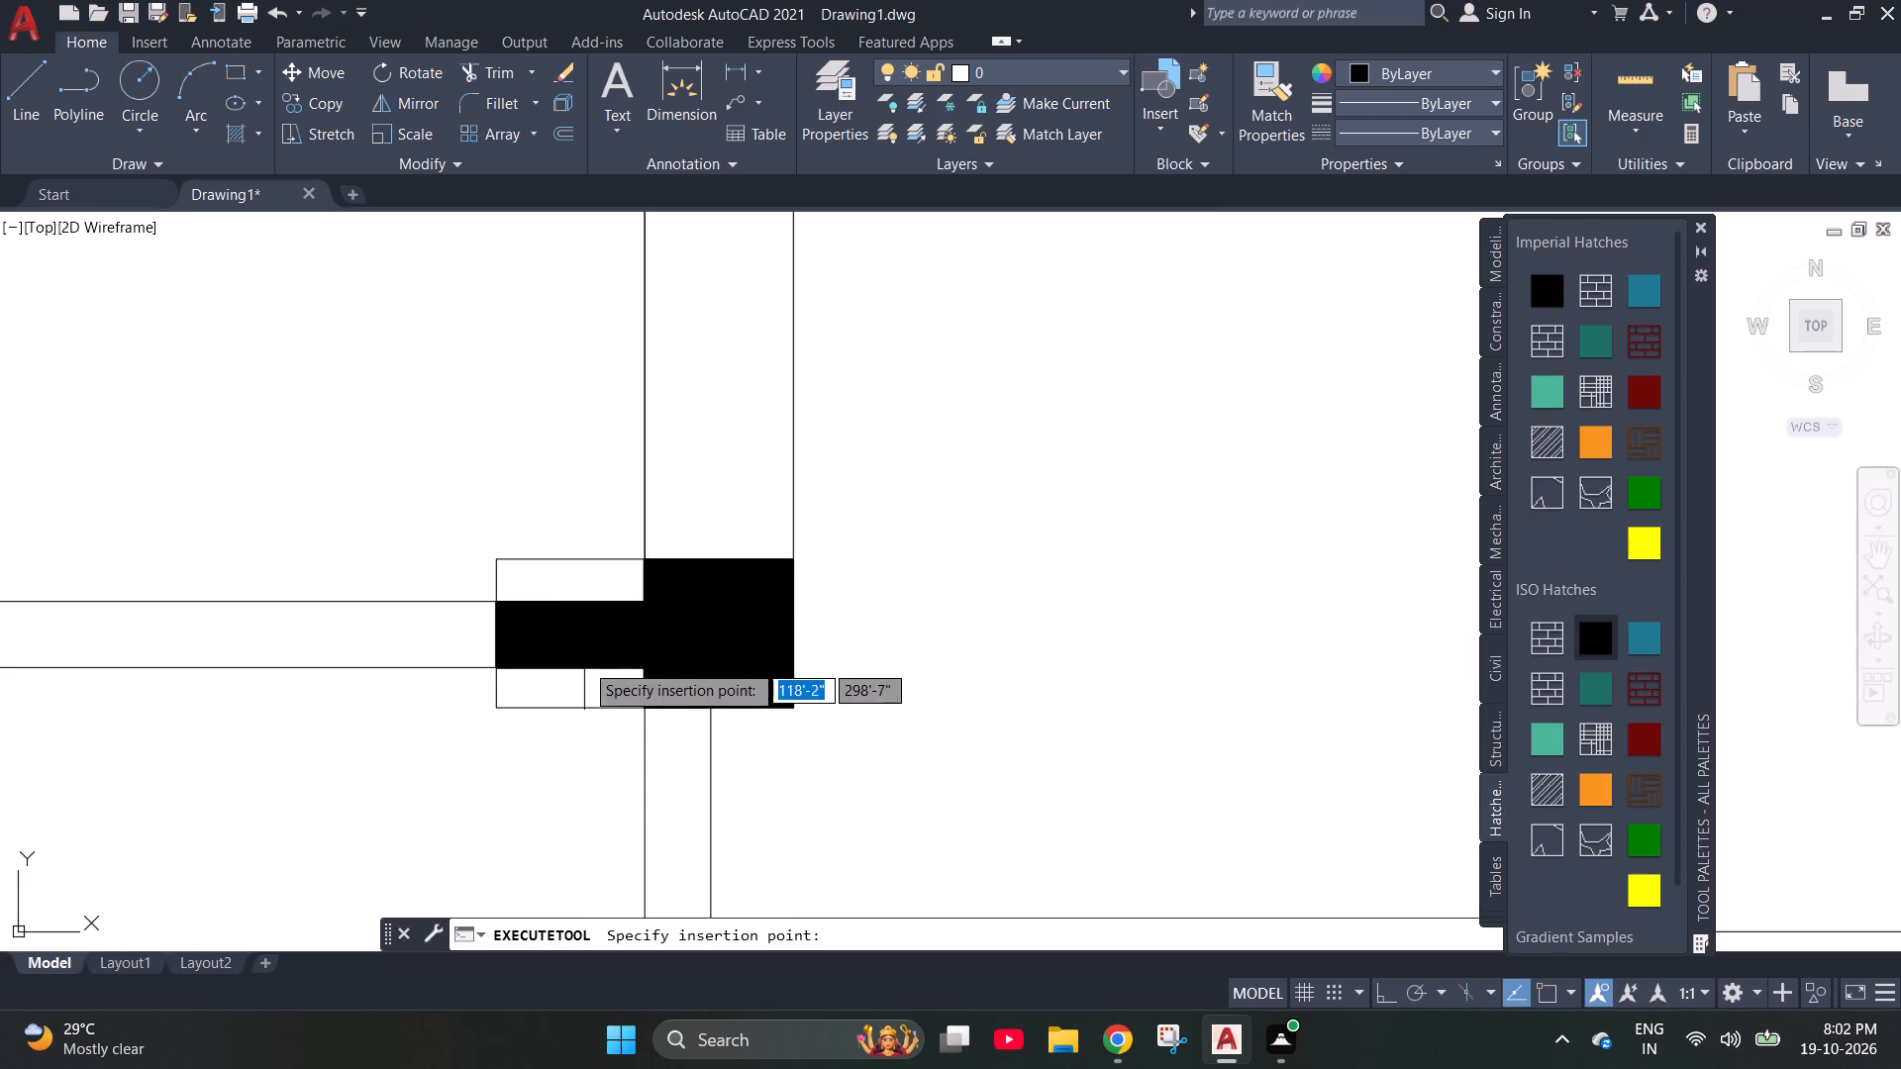
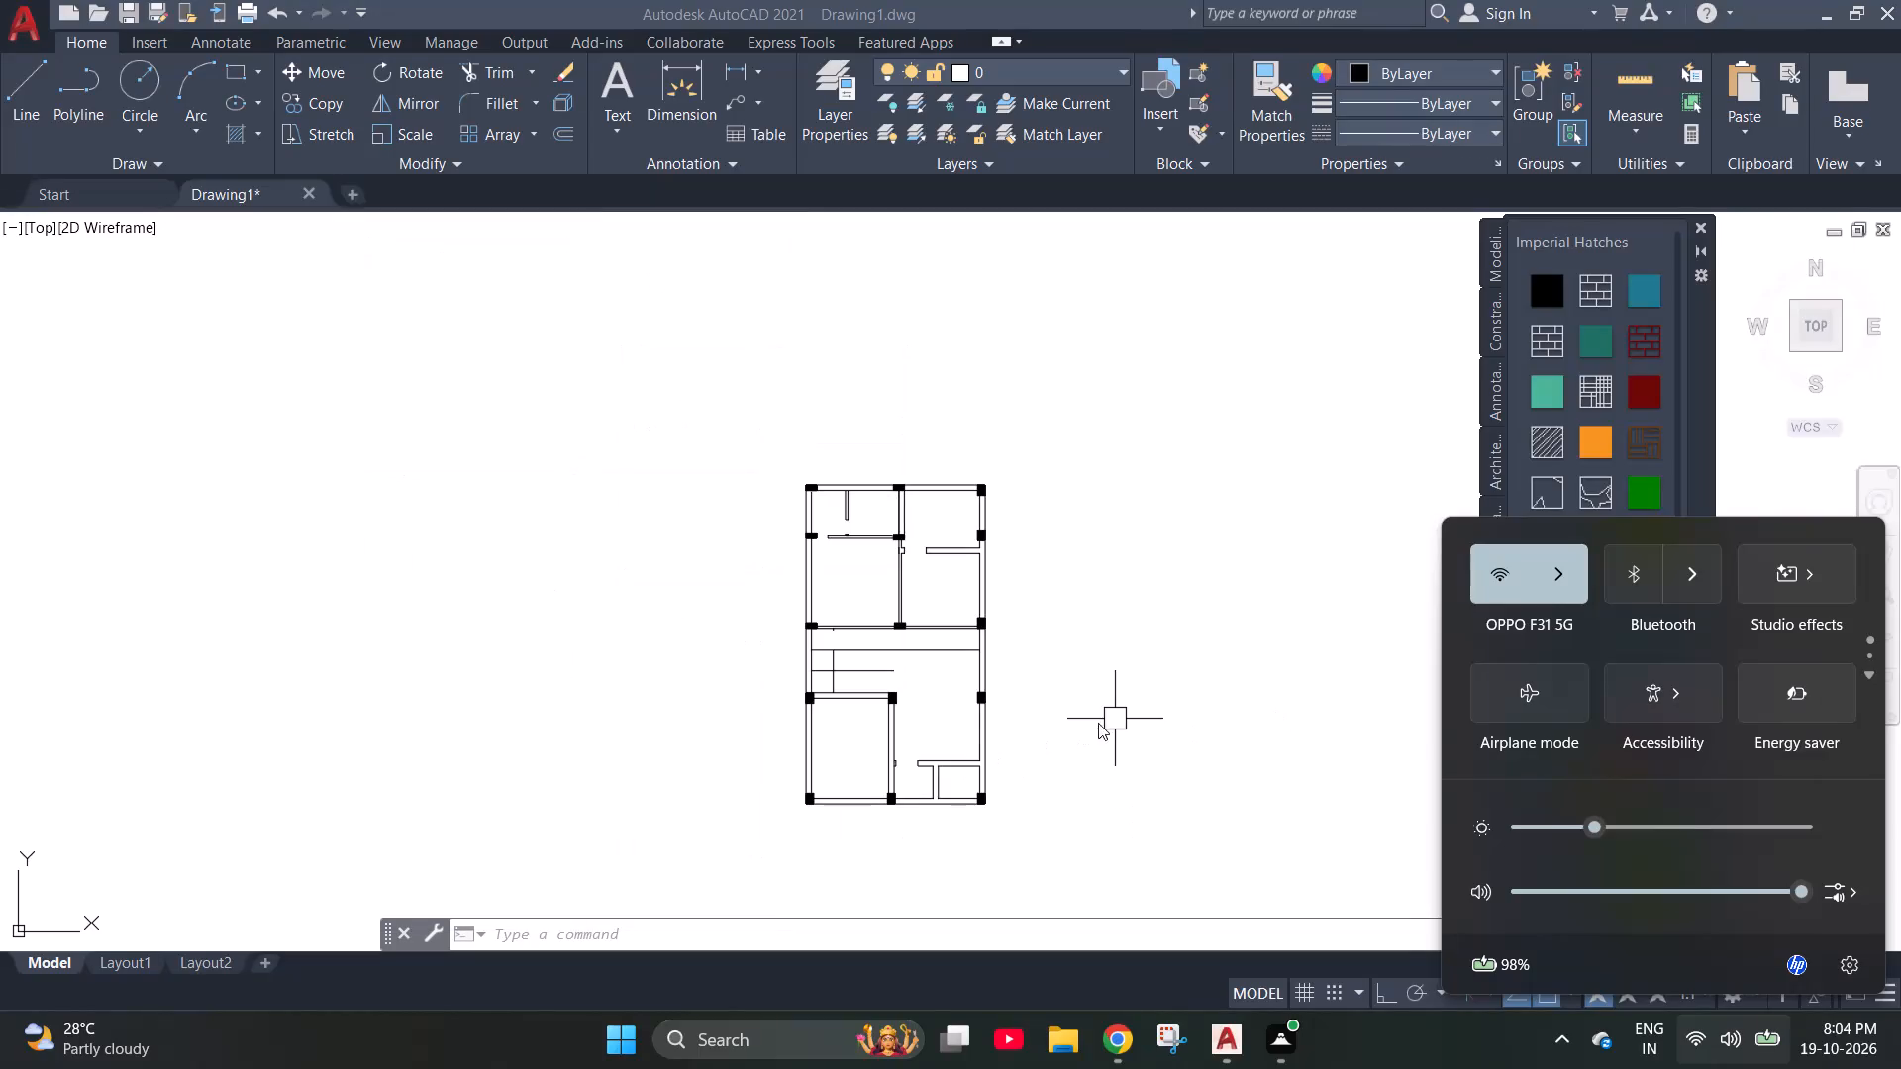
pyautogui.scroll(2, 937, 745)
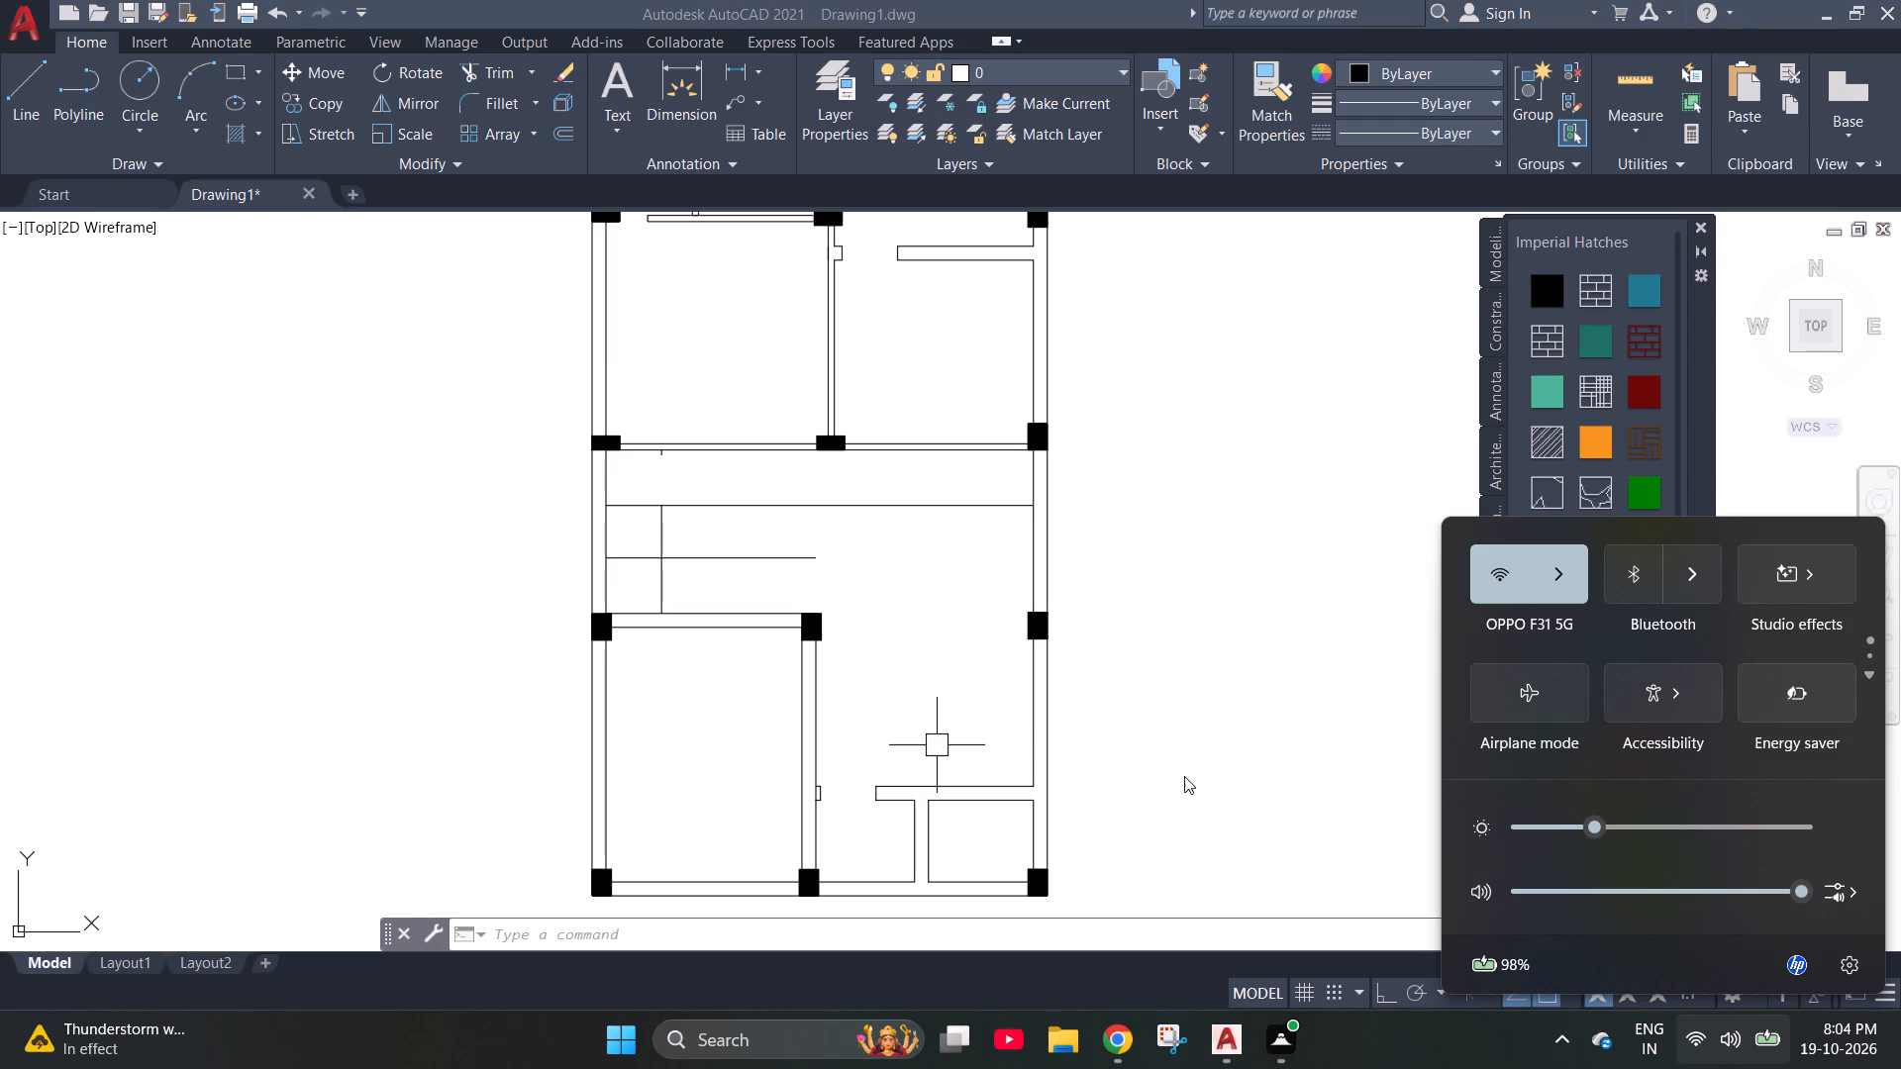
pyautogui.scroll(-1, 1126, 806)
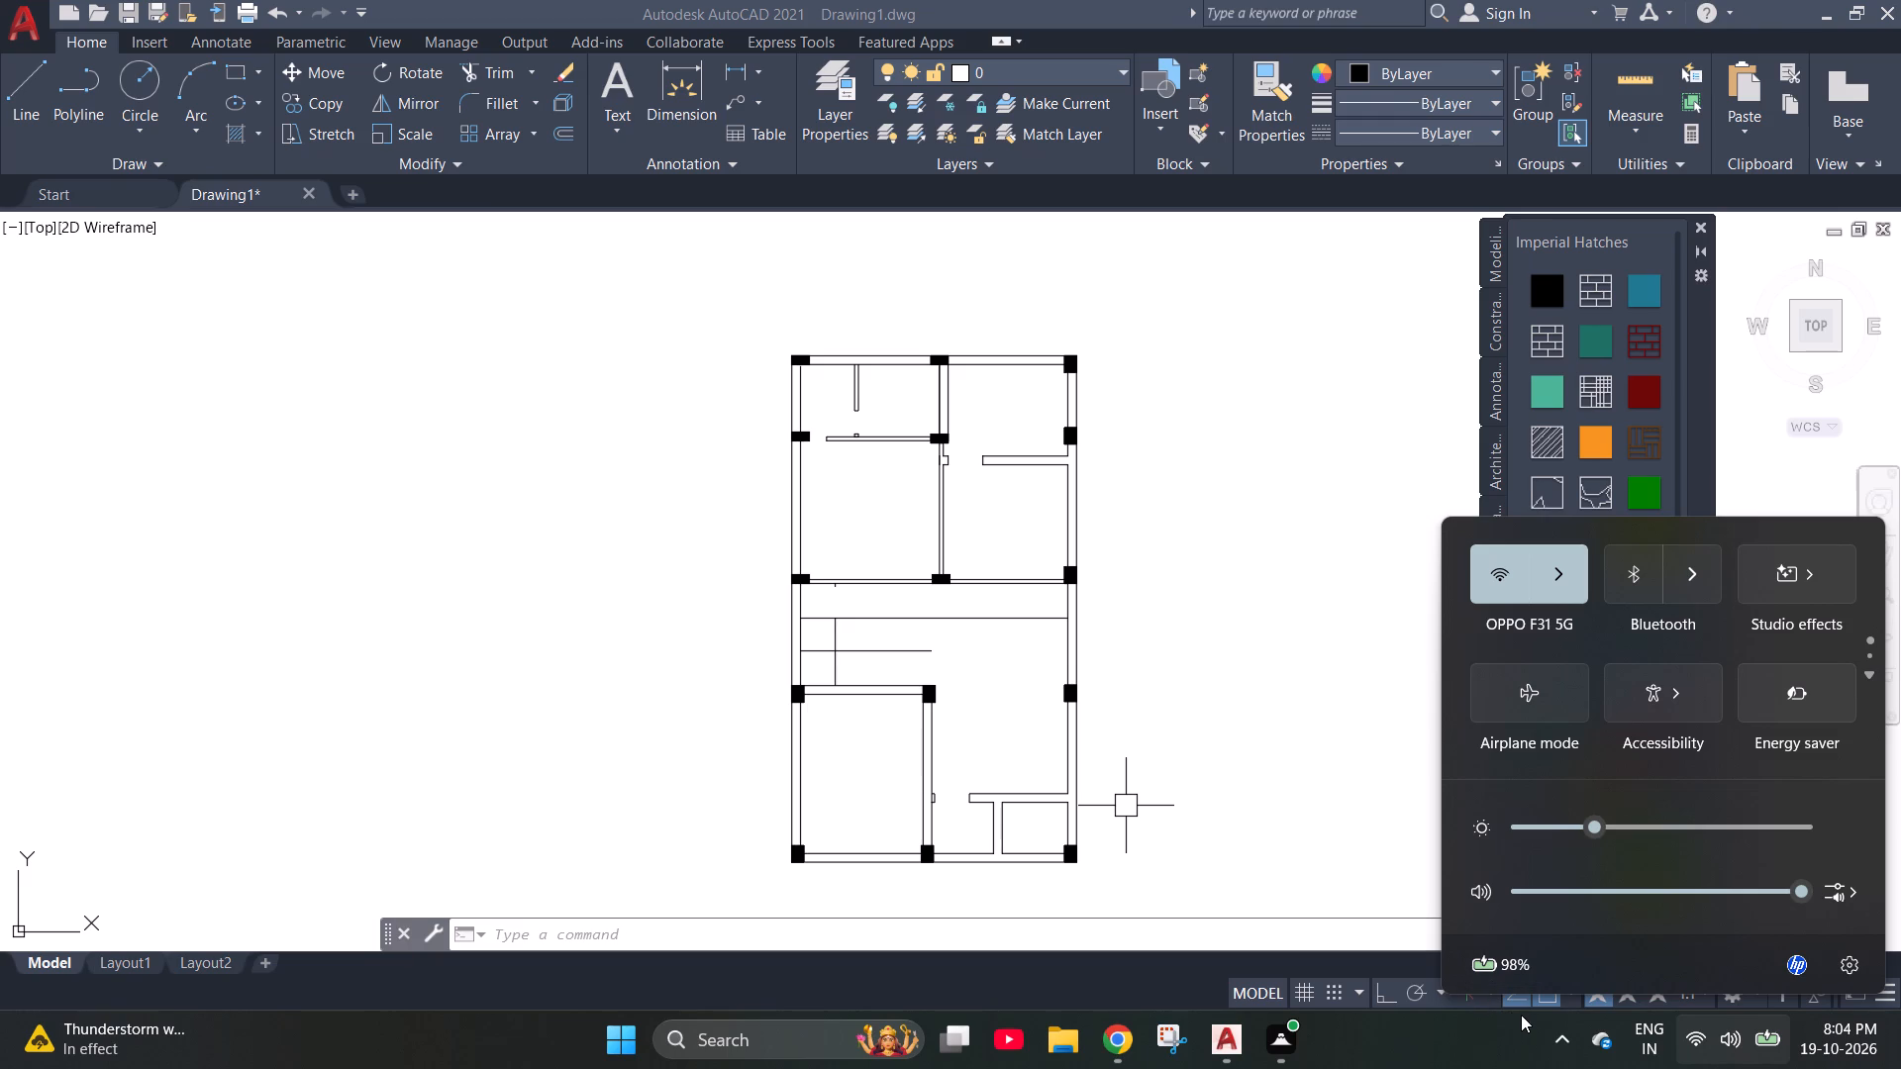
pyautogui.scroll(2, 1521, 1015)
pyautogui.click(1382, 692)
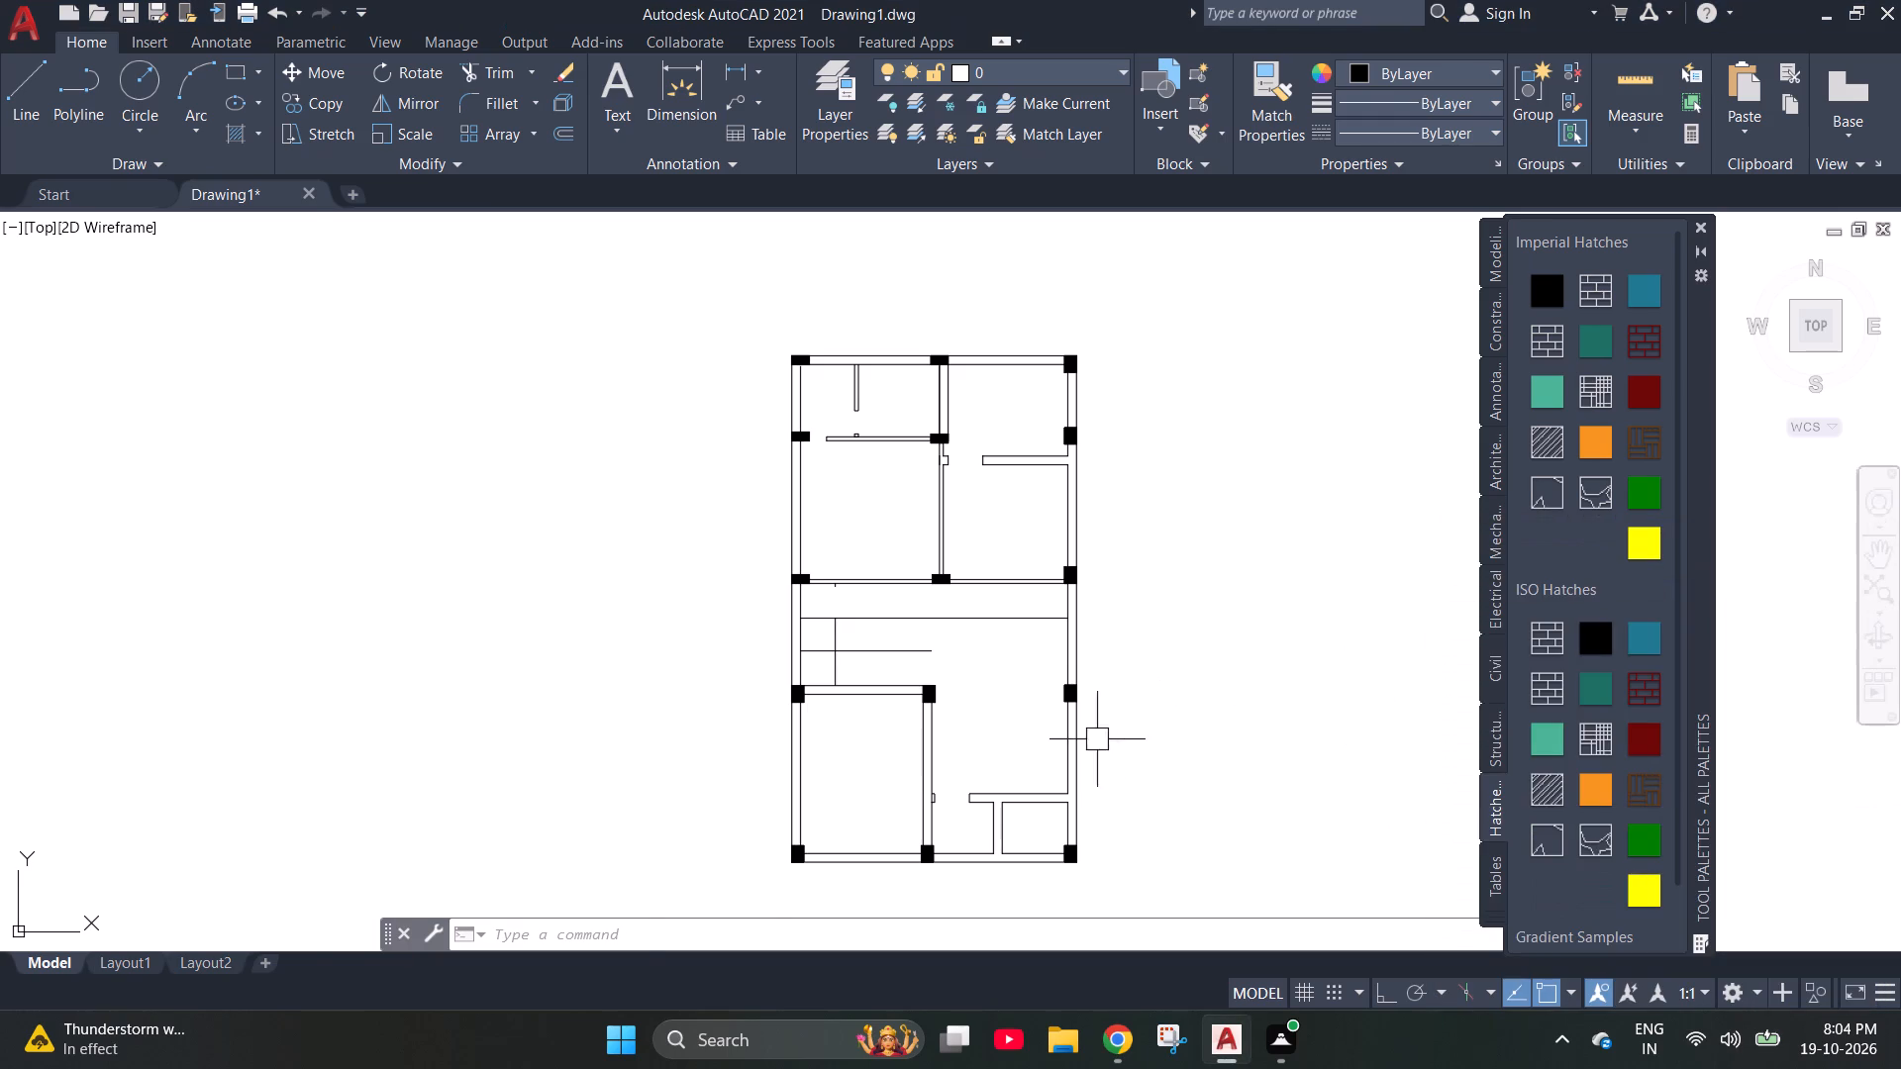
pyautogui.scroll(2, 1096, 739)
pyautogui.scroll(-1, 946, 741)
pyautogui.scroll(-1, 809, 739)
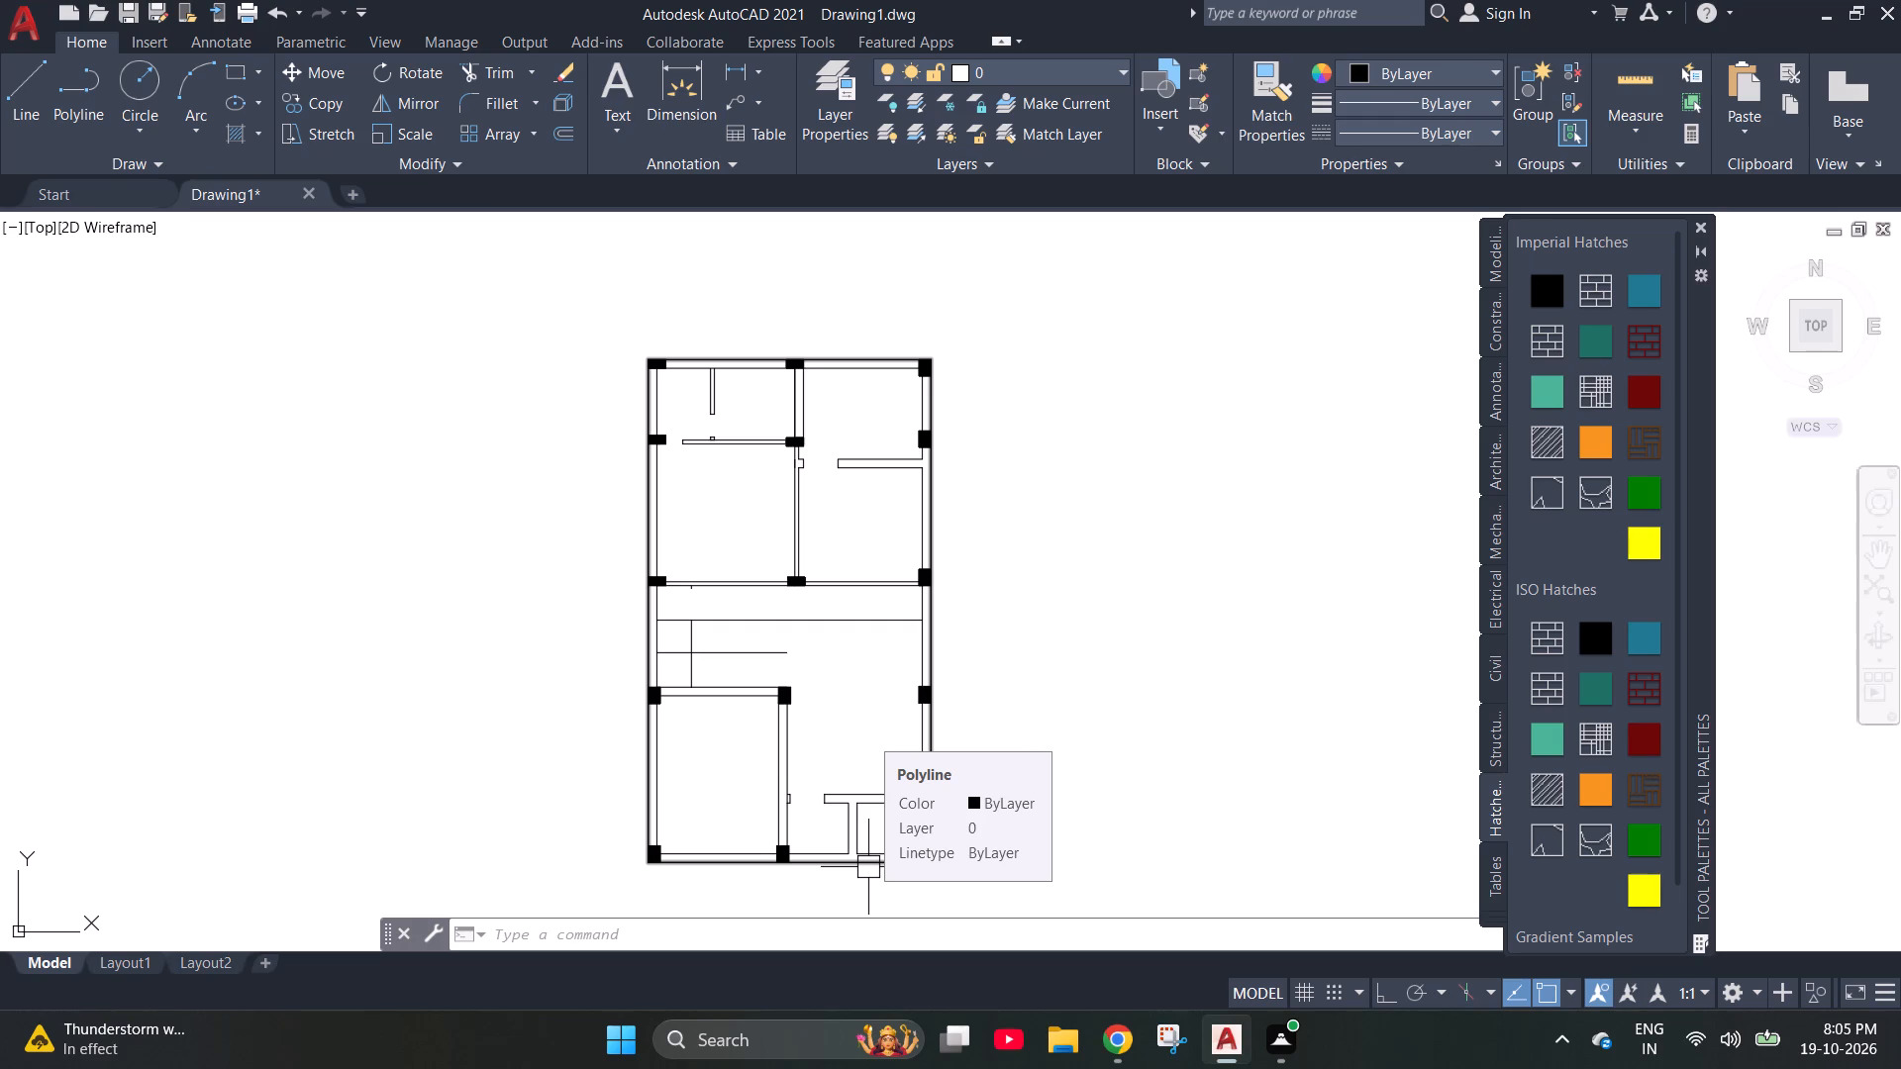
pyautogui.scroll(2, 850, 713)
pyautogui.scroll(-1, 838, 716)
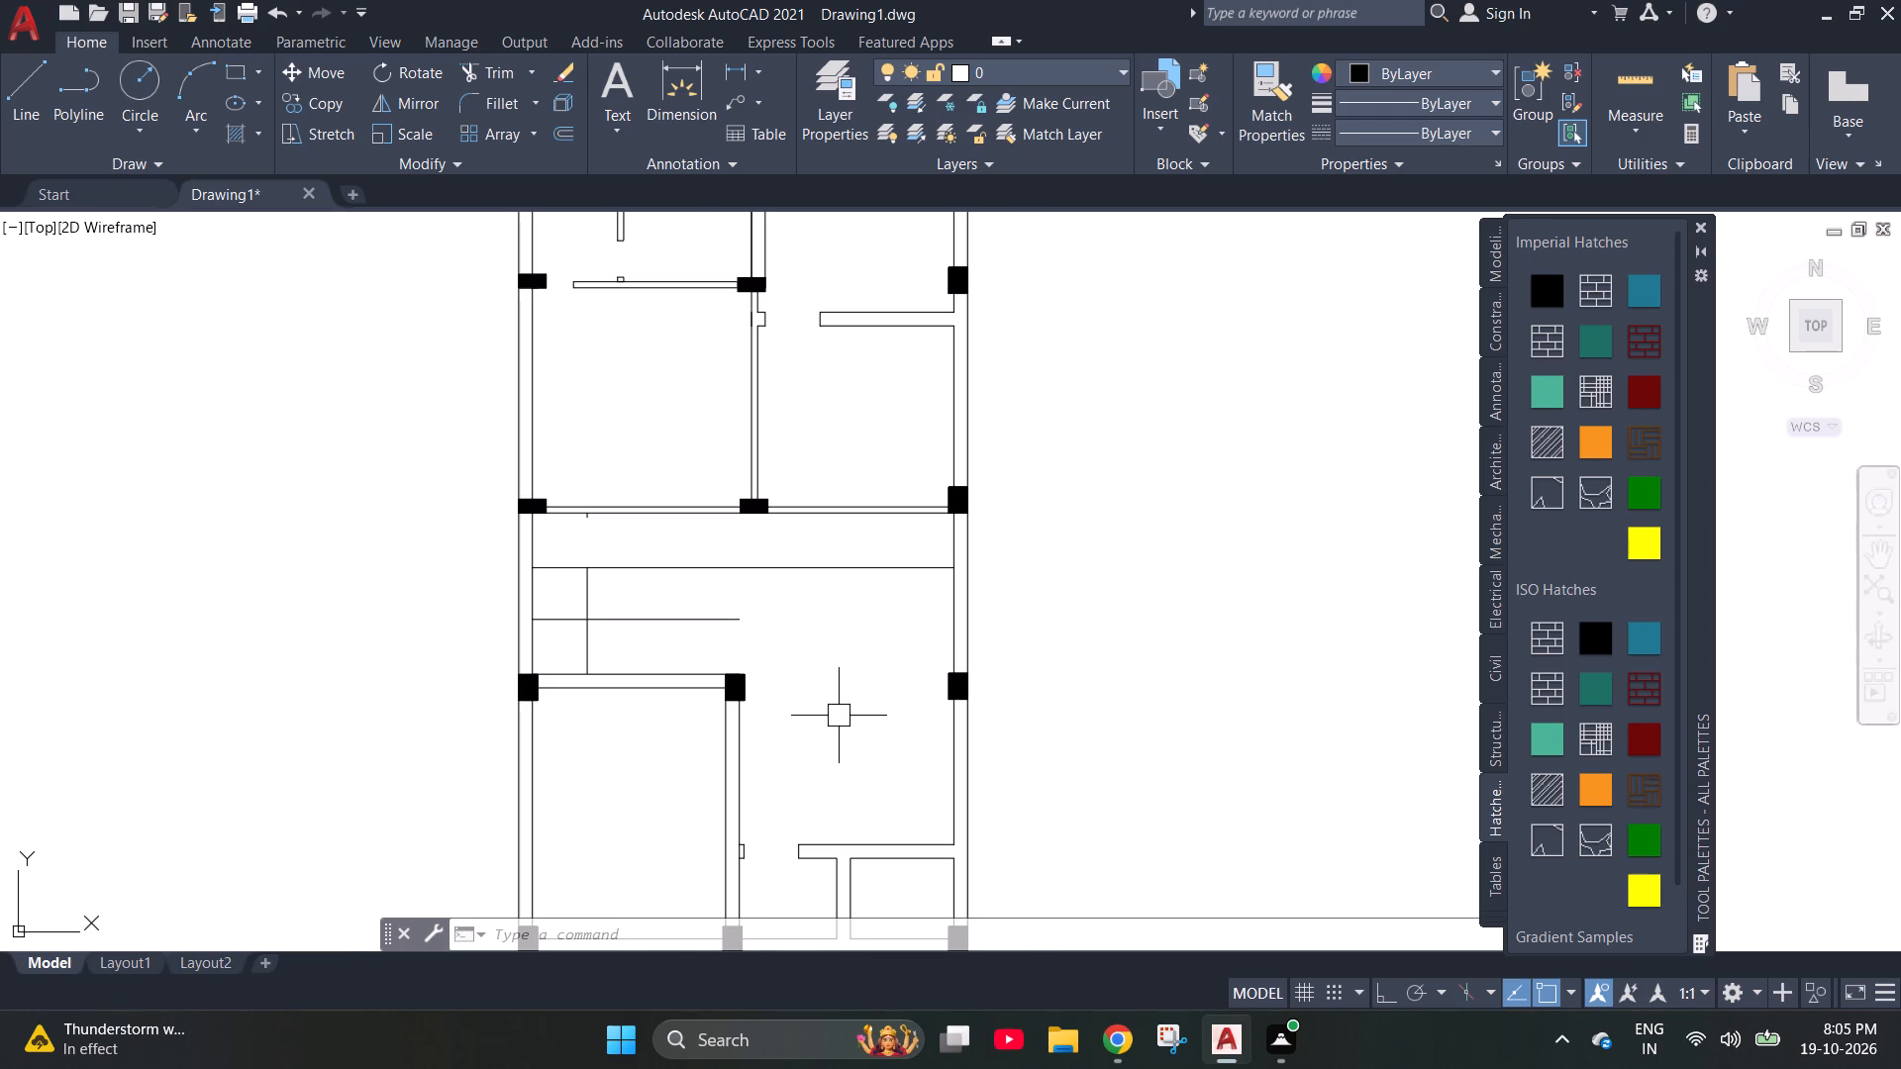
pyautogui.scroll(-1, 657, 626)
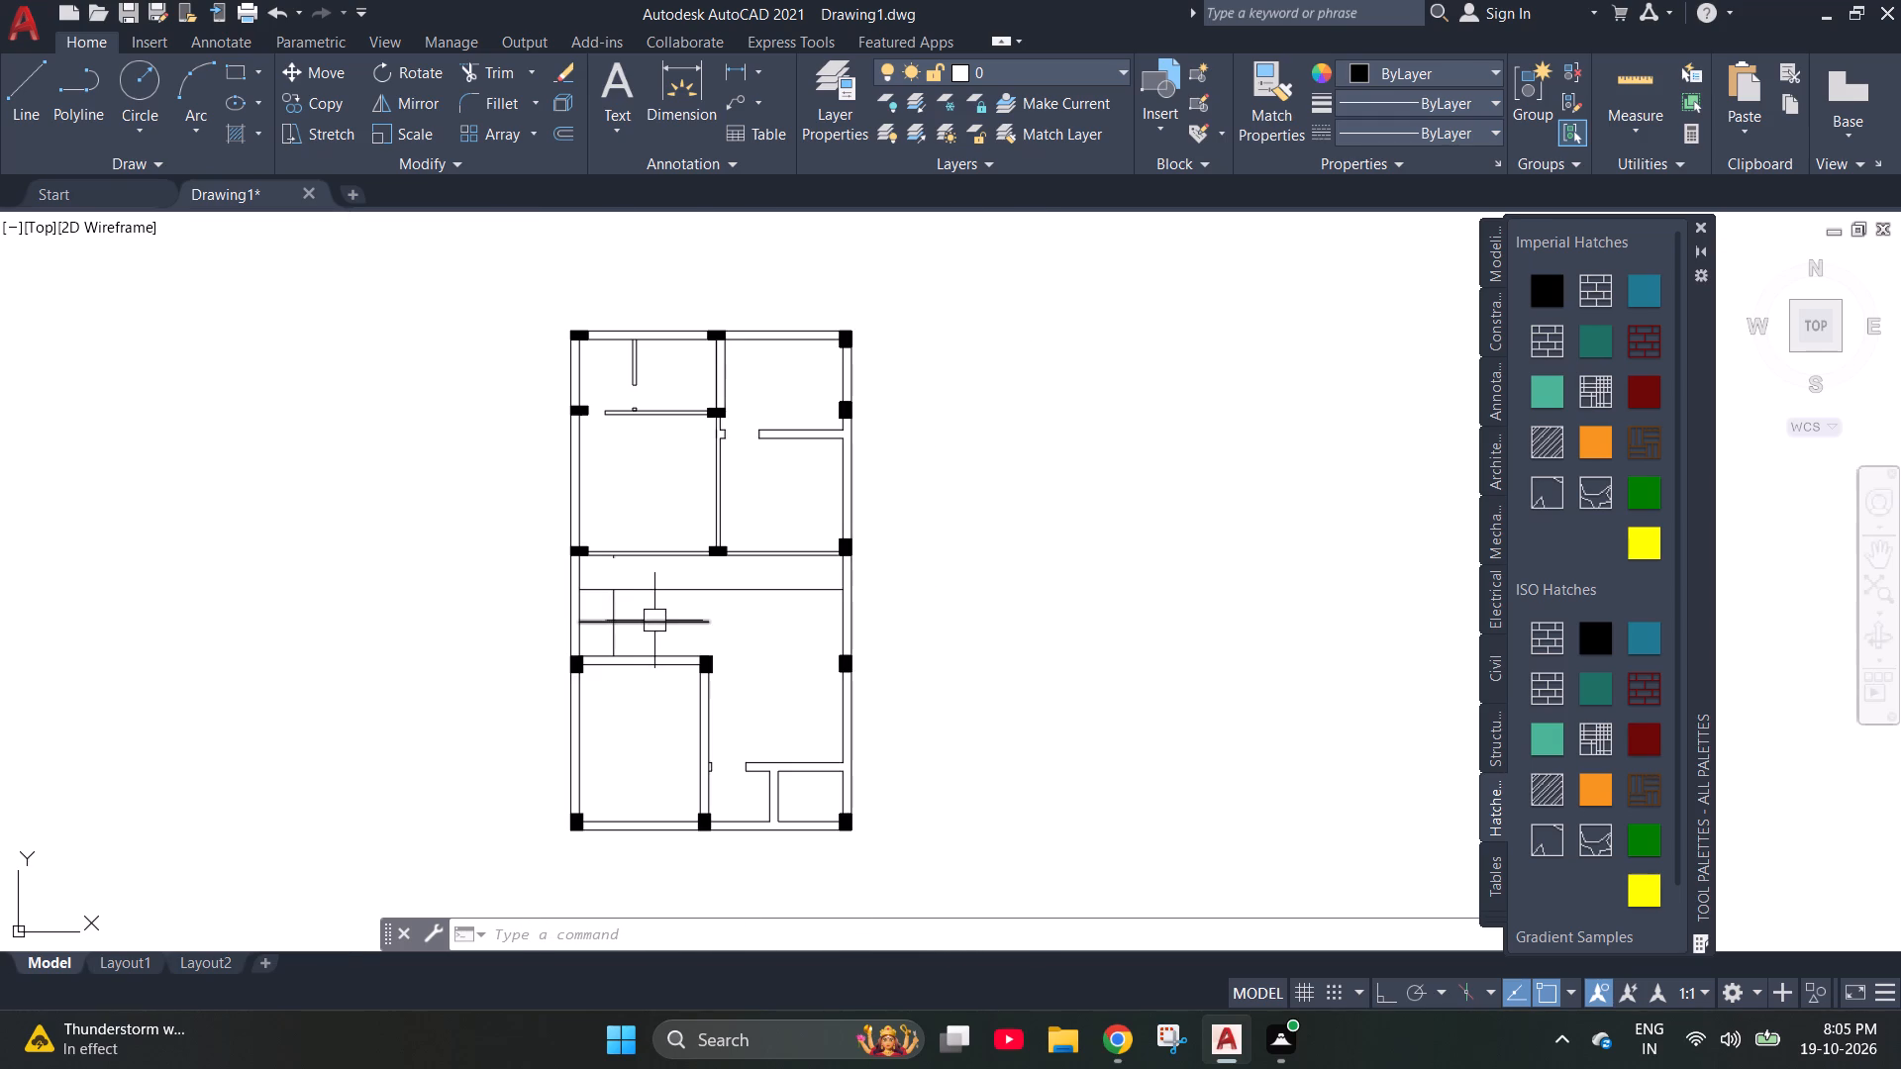
# Offset the short vertical stair line repeatedly at 10" toward the right outer wall, making six new tread lines.
pyautogui.scroll(2, 562, 610)
pyautogui.press('Escape')
pyautogui.press('Escape')
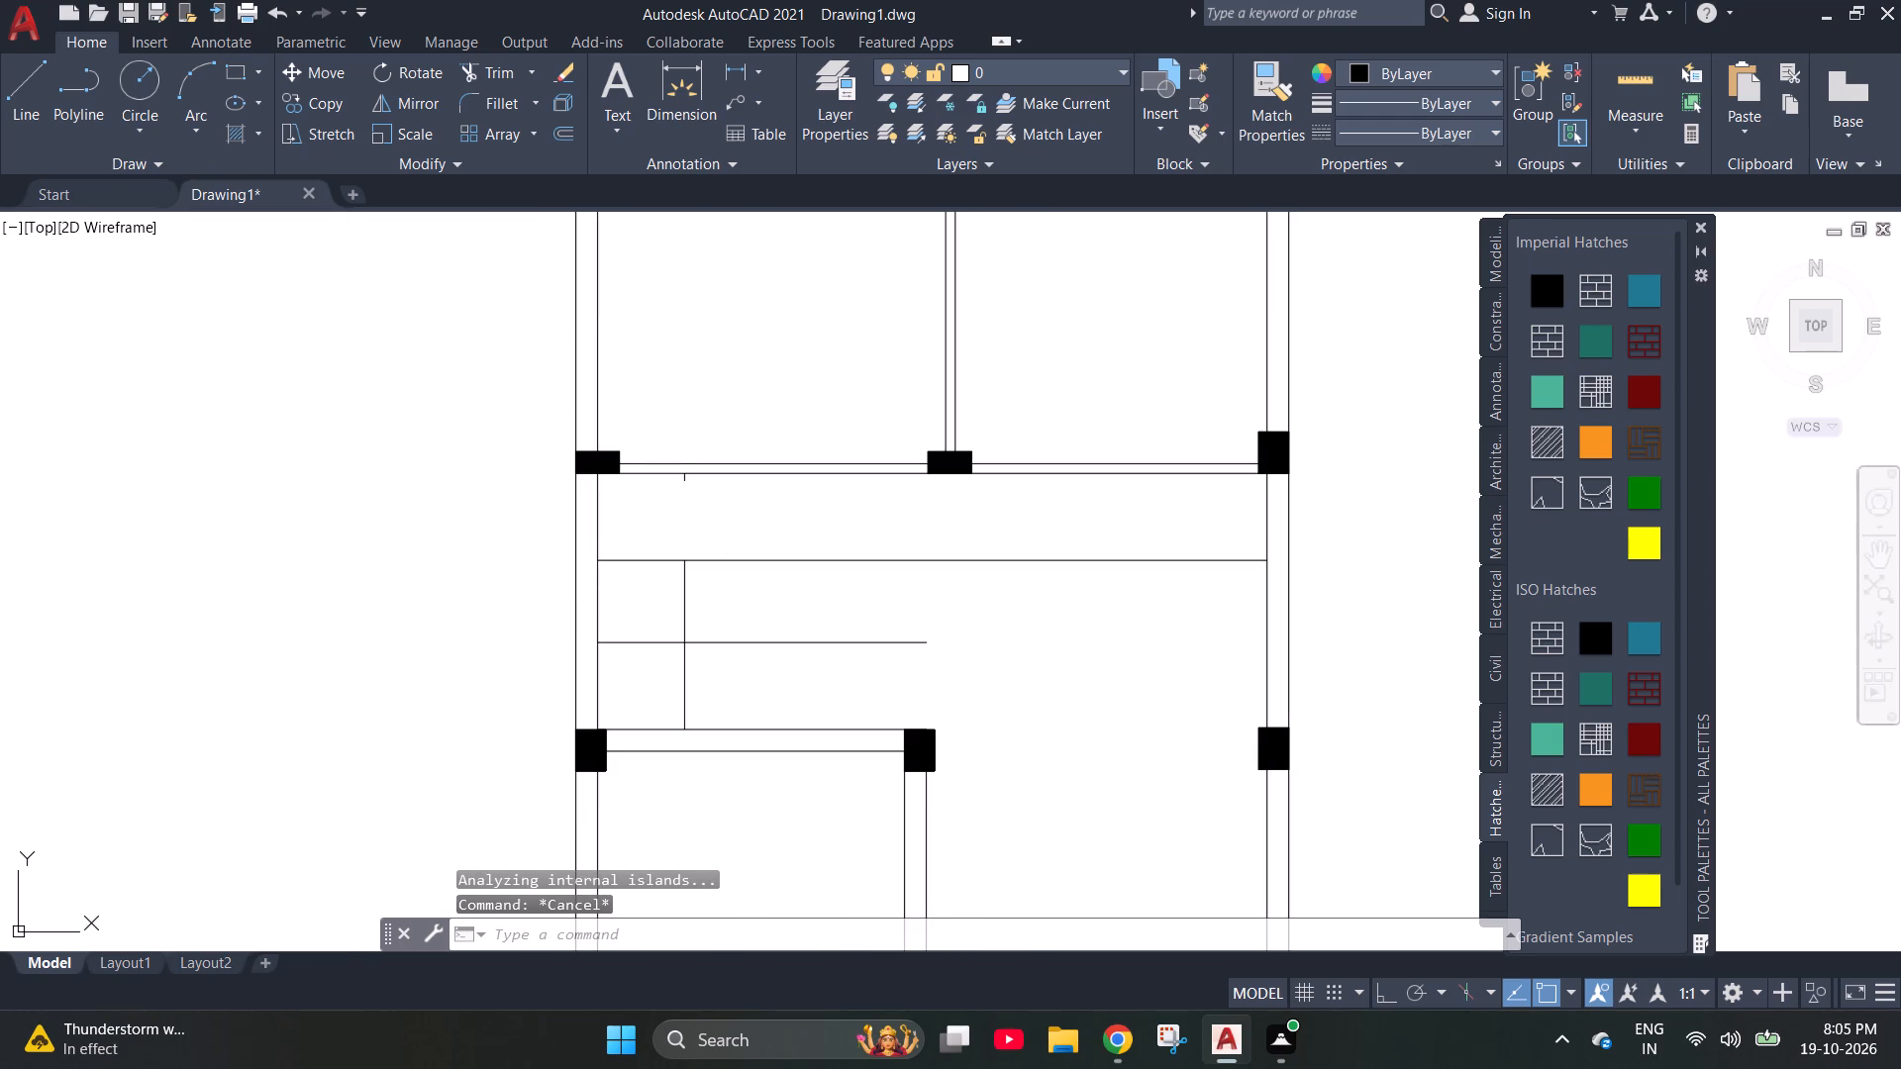
pyautogui.press('o')
pyautogui.press('Return')
pyautogui.write('10"')
pyautogui.press('Return')
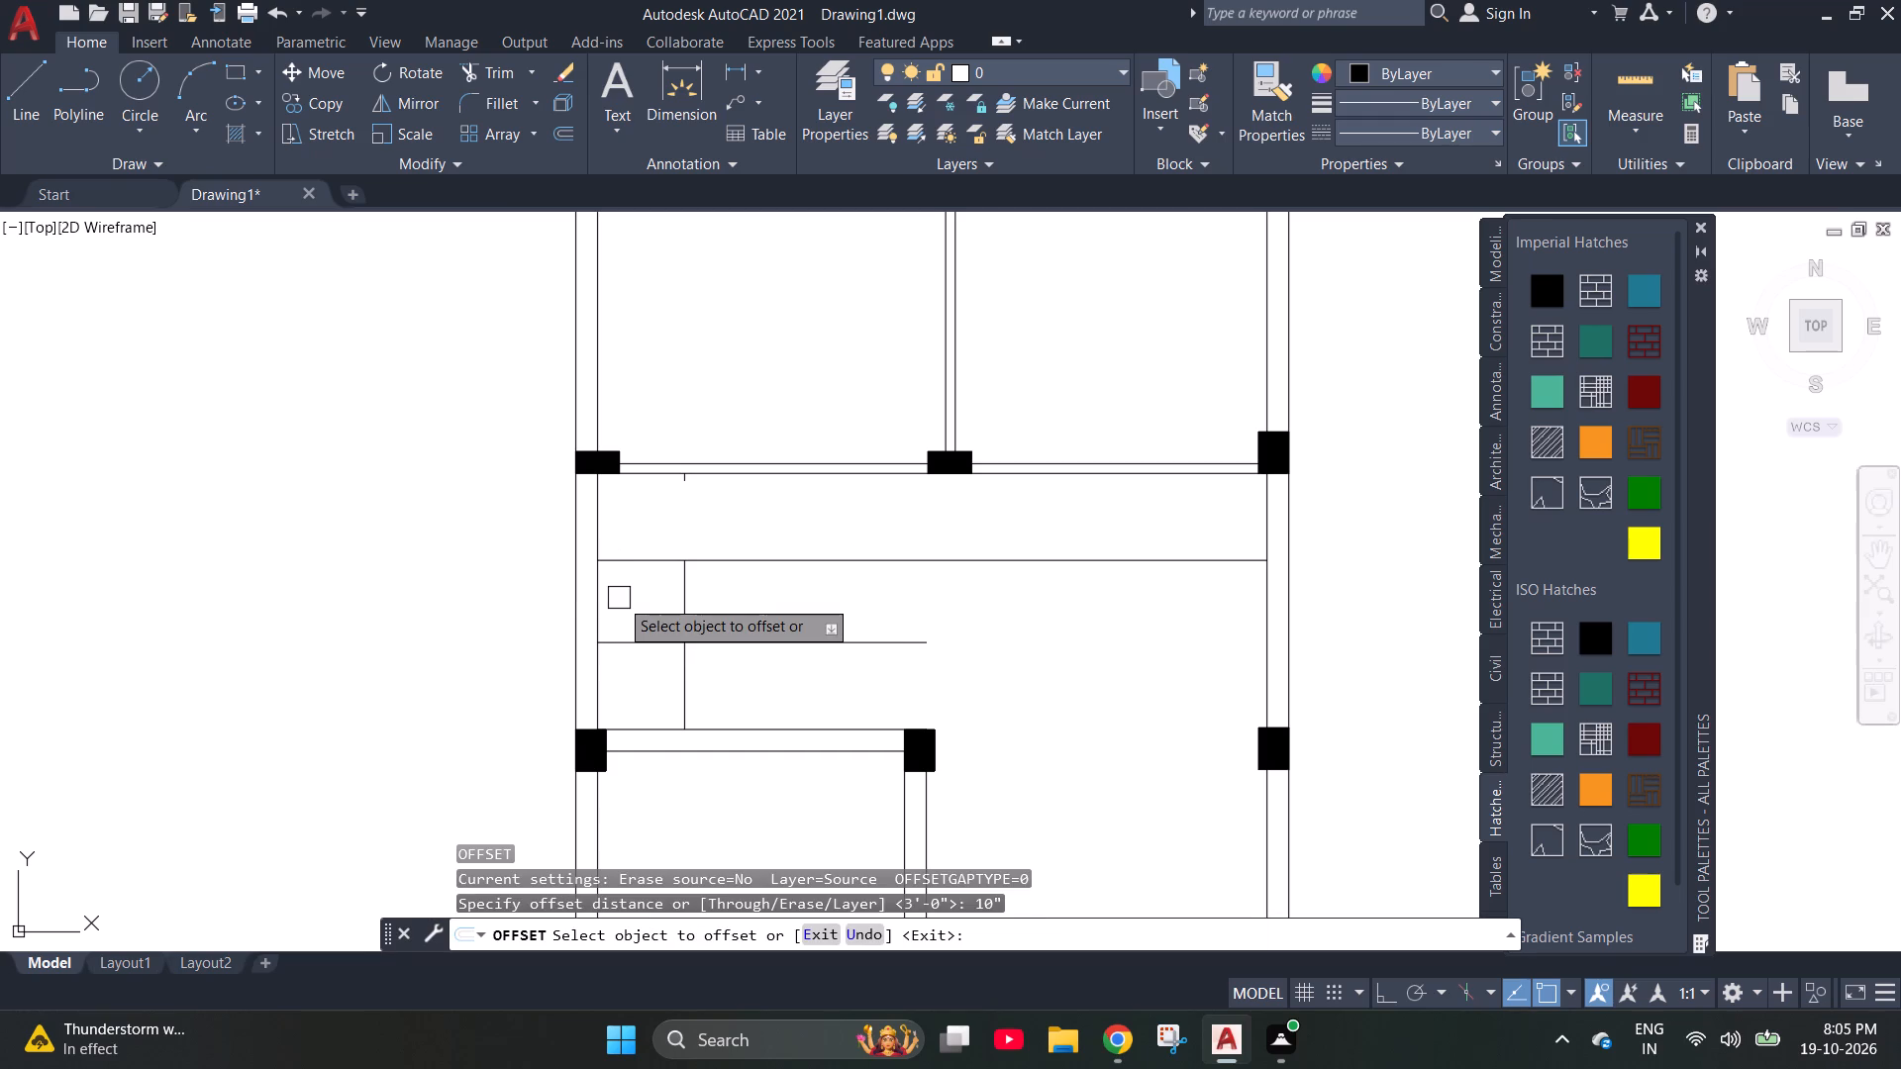
pyautogui.click(680, 626)
pyautogui.click(736, 617)
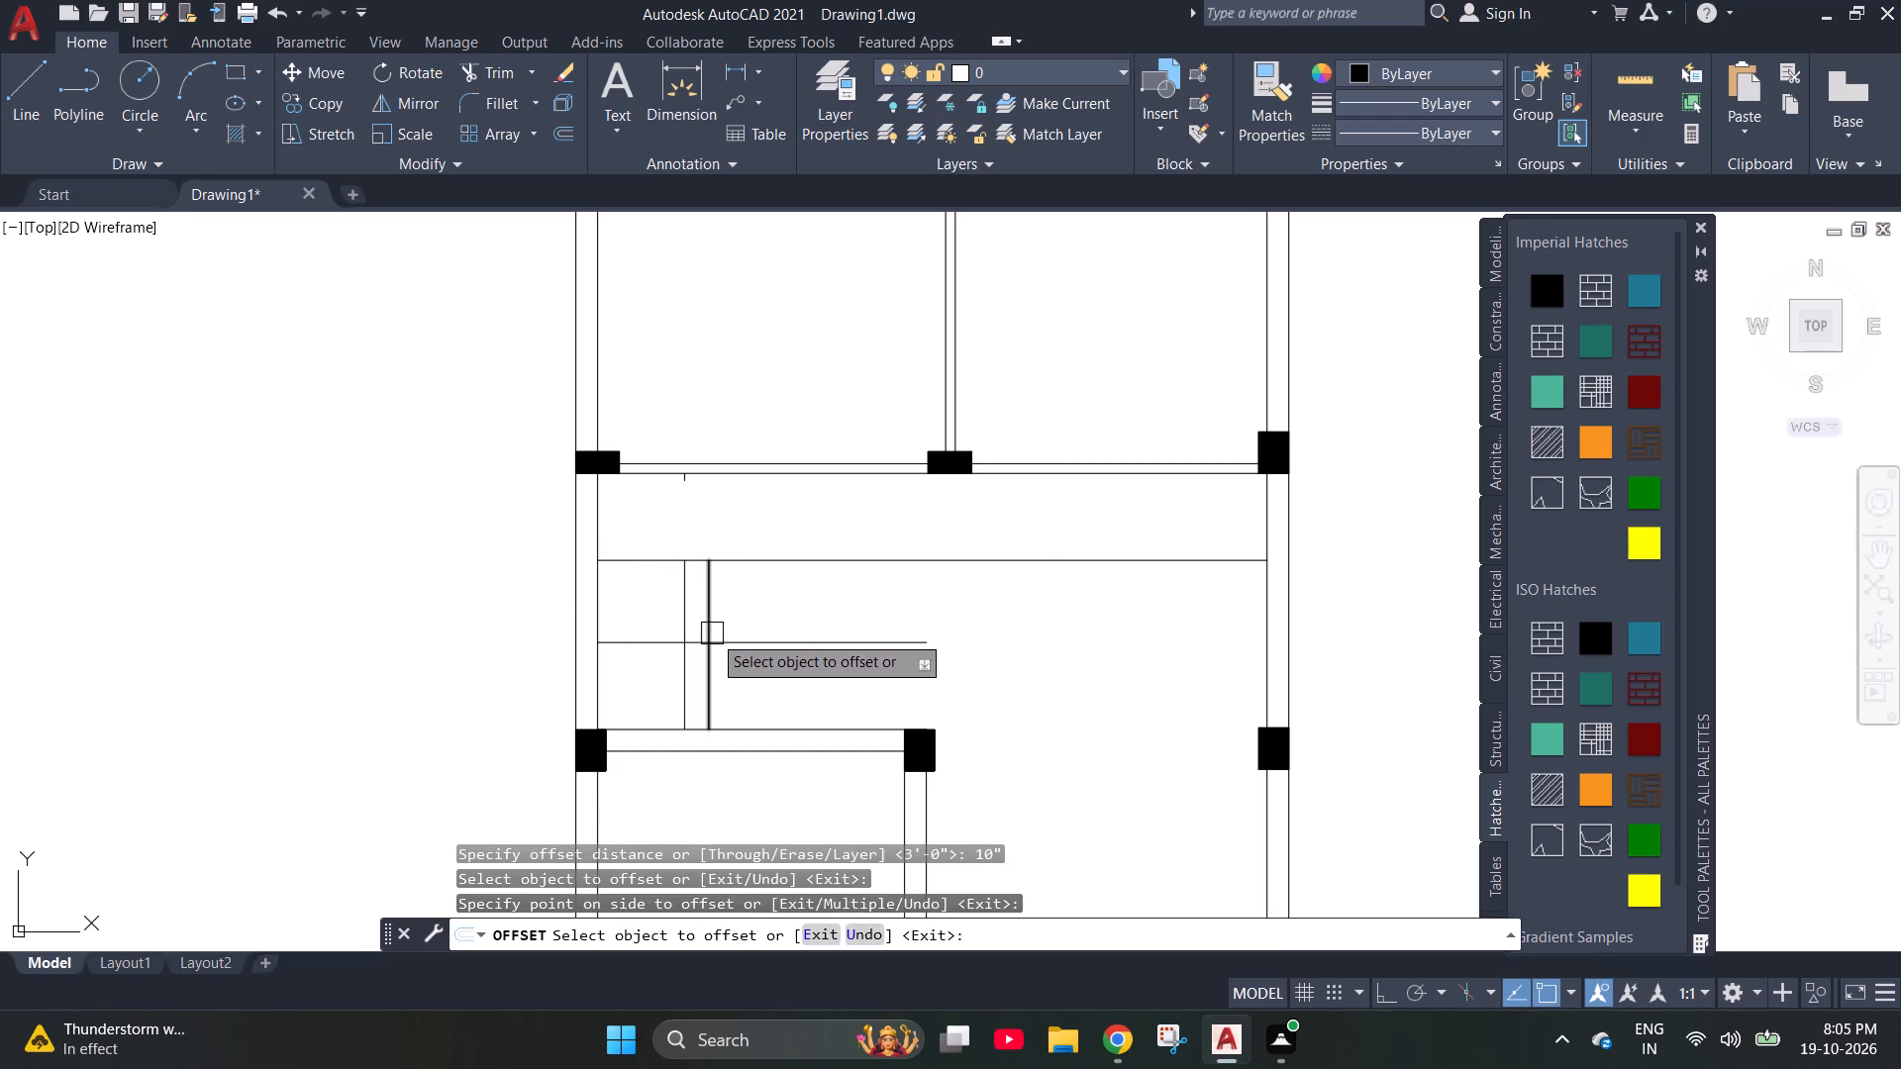
pyautogui.click(713, 633)
pyautogui.press('m')
pyautogui.press('Return')
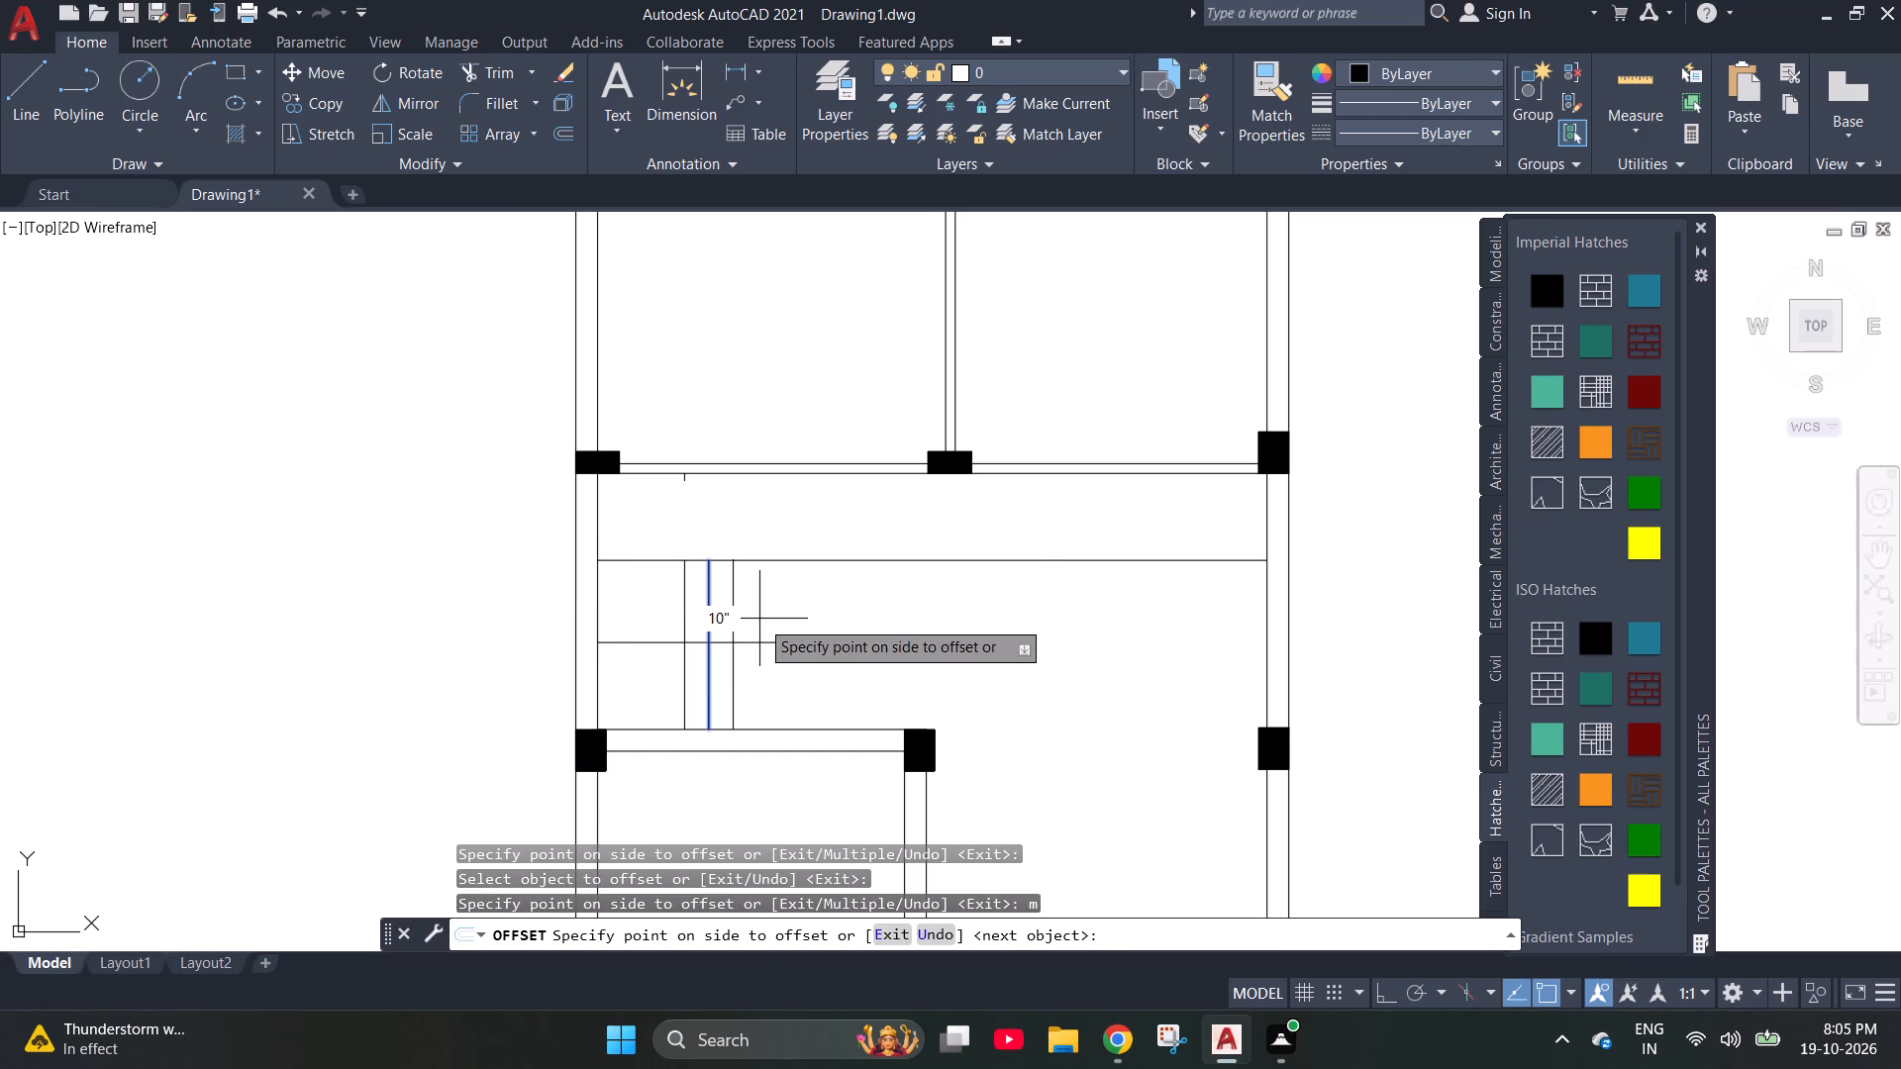
pyautogui.click(851, 613)
pyautogui.click(867, 609)
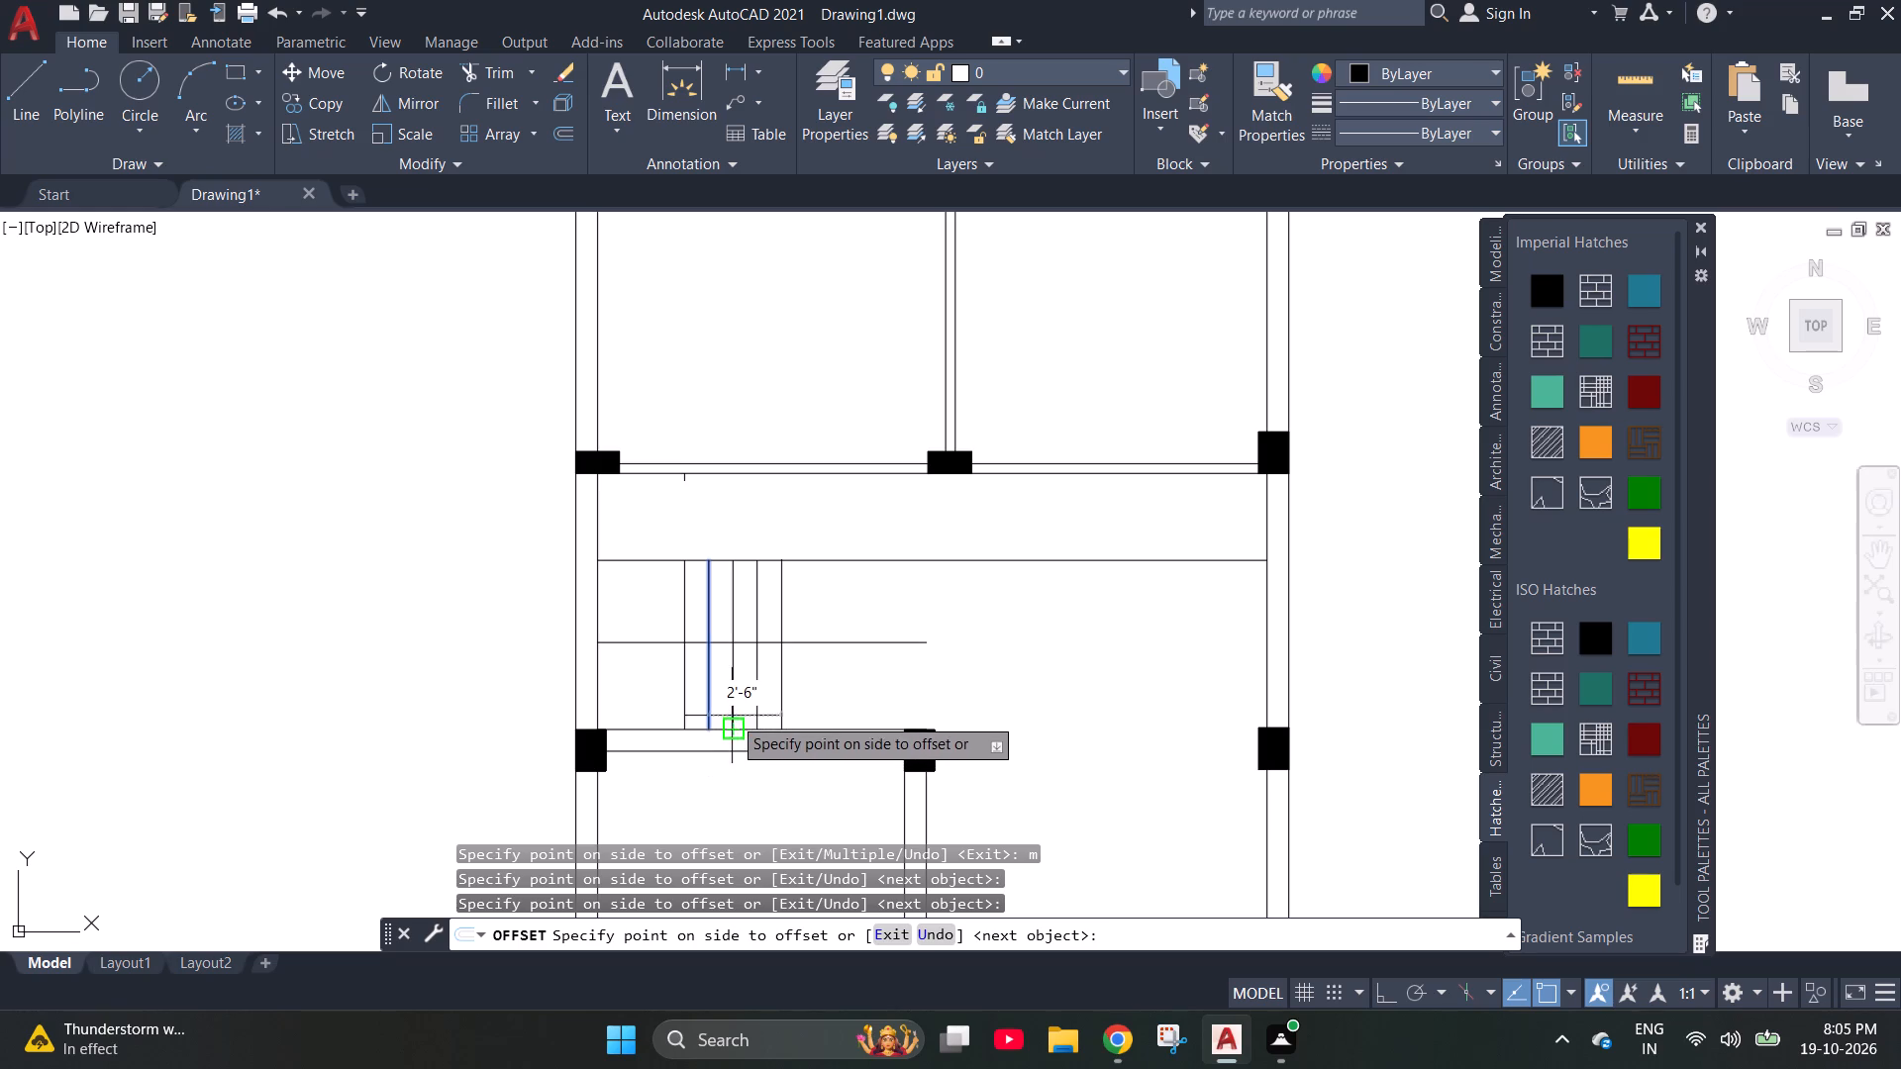
pyautogui.click(805, 705)
pyautogui.click(855, 704)
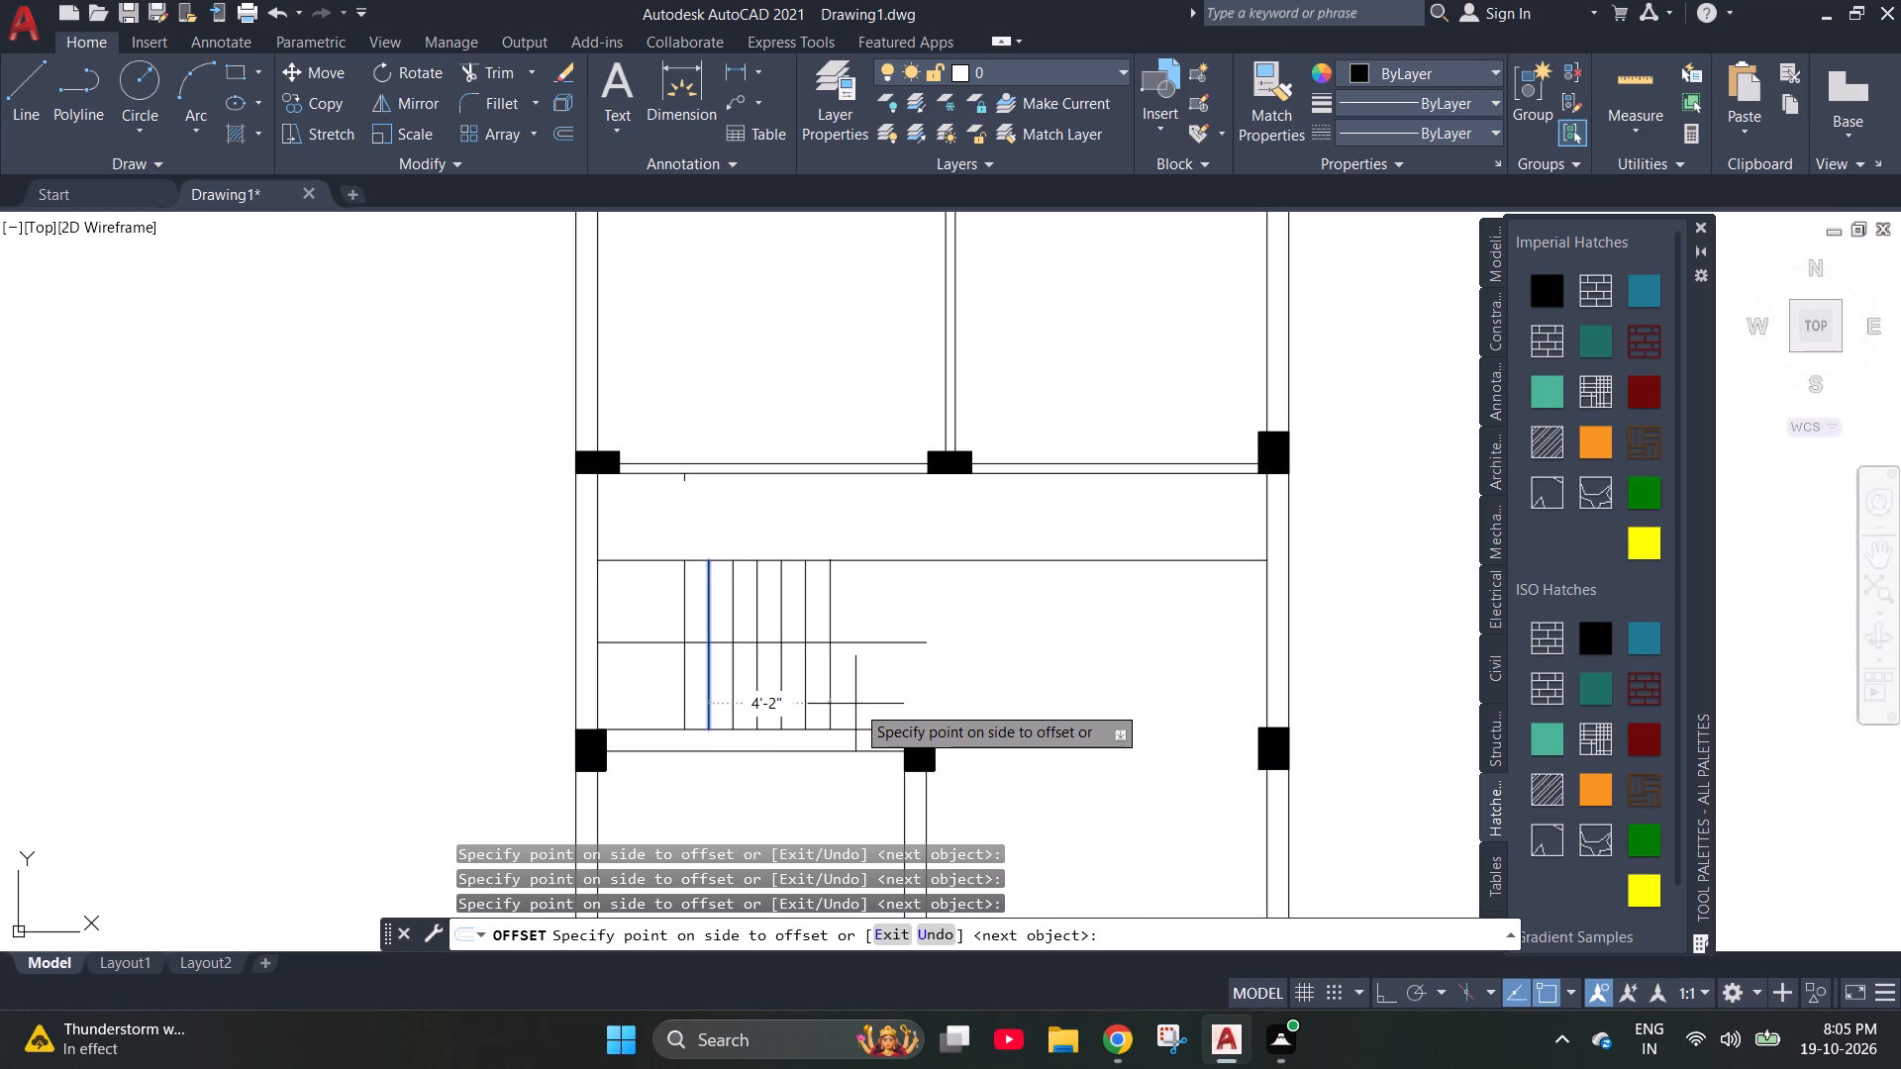
pyautogui.click(857, 701)
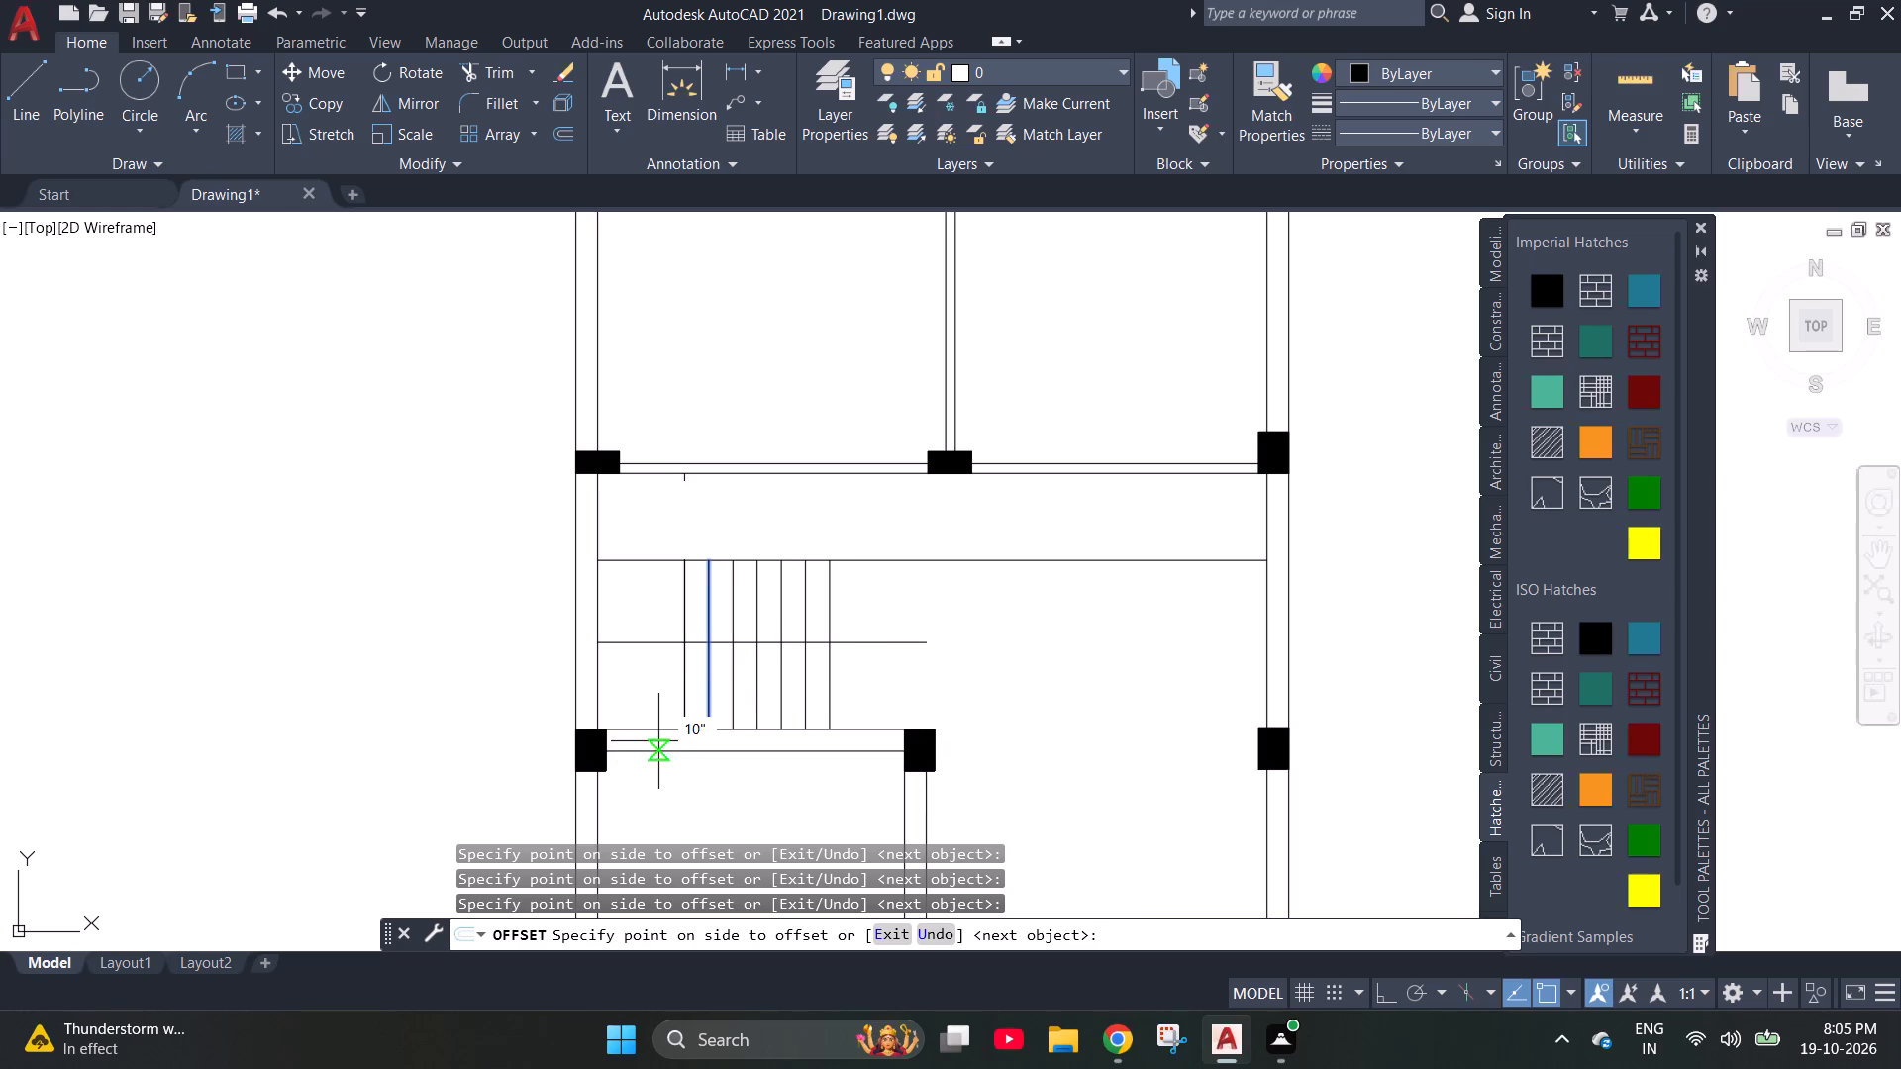
pyautogui.press('Escape')
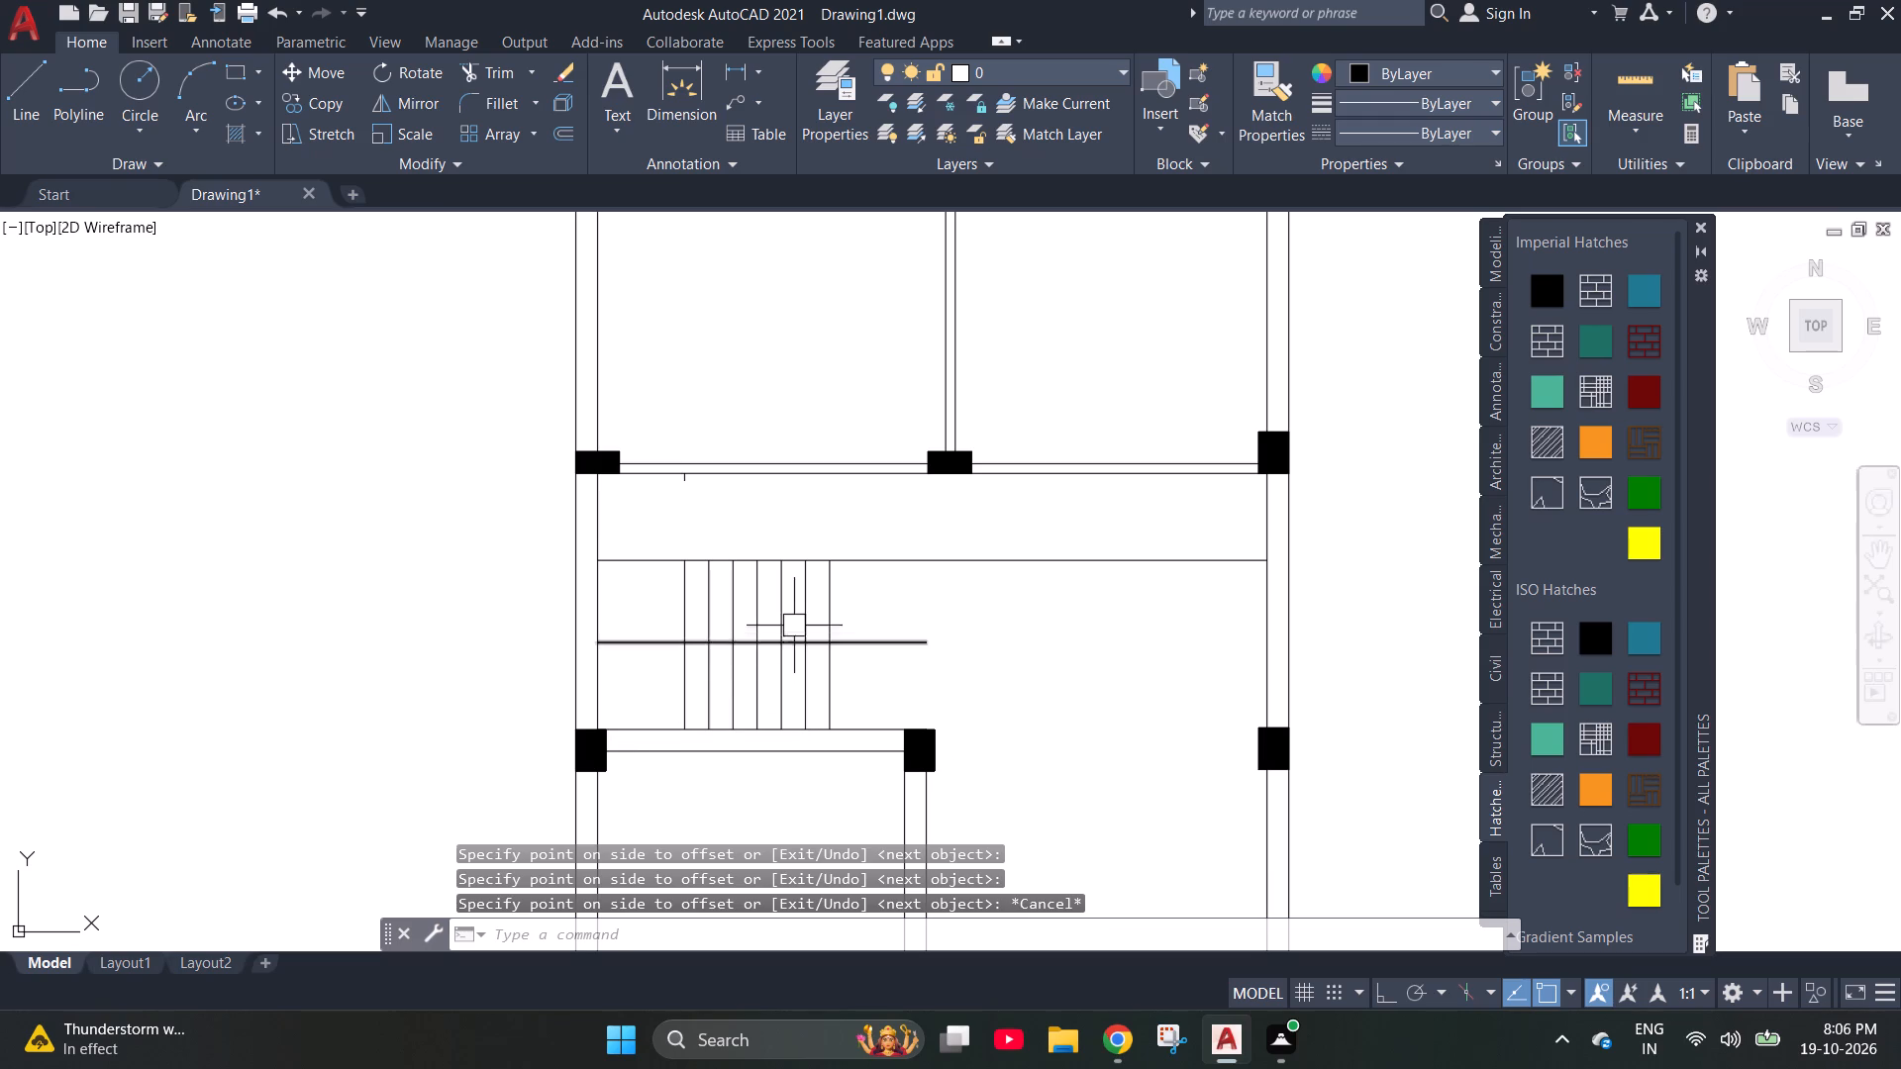
# Extend the seven vertical stair lines upward across the horizontal line to the upper rooms' bottom wall.
pyautogui.scroll(2, 705, 584)
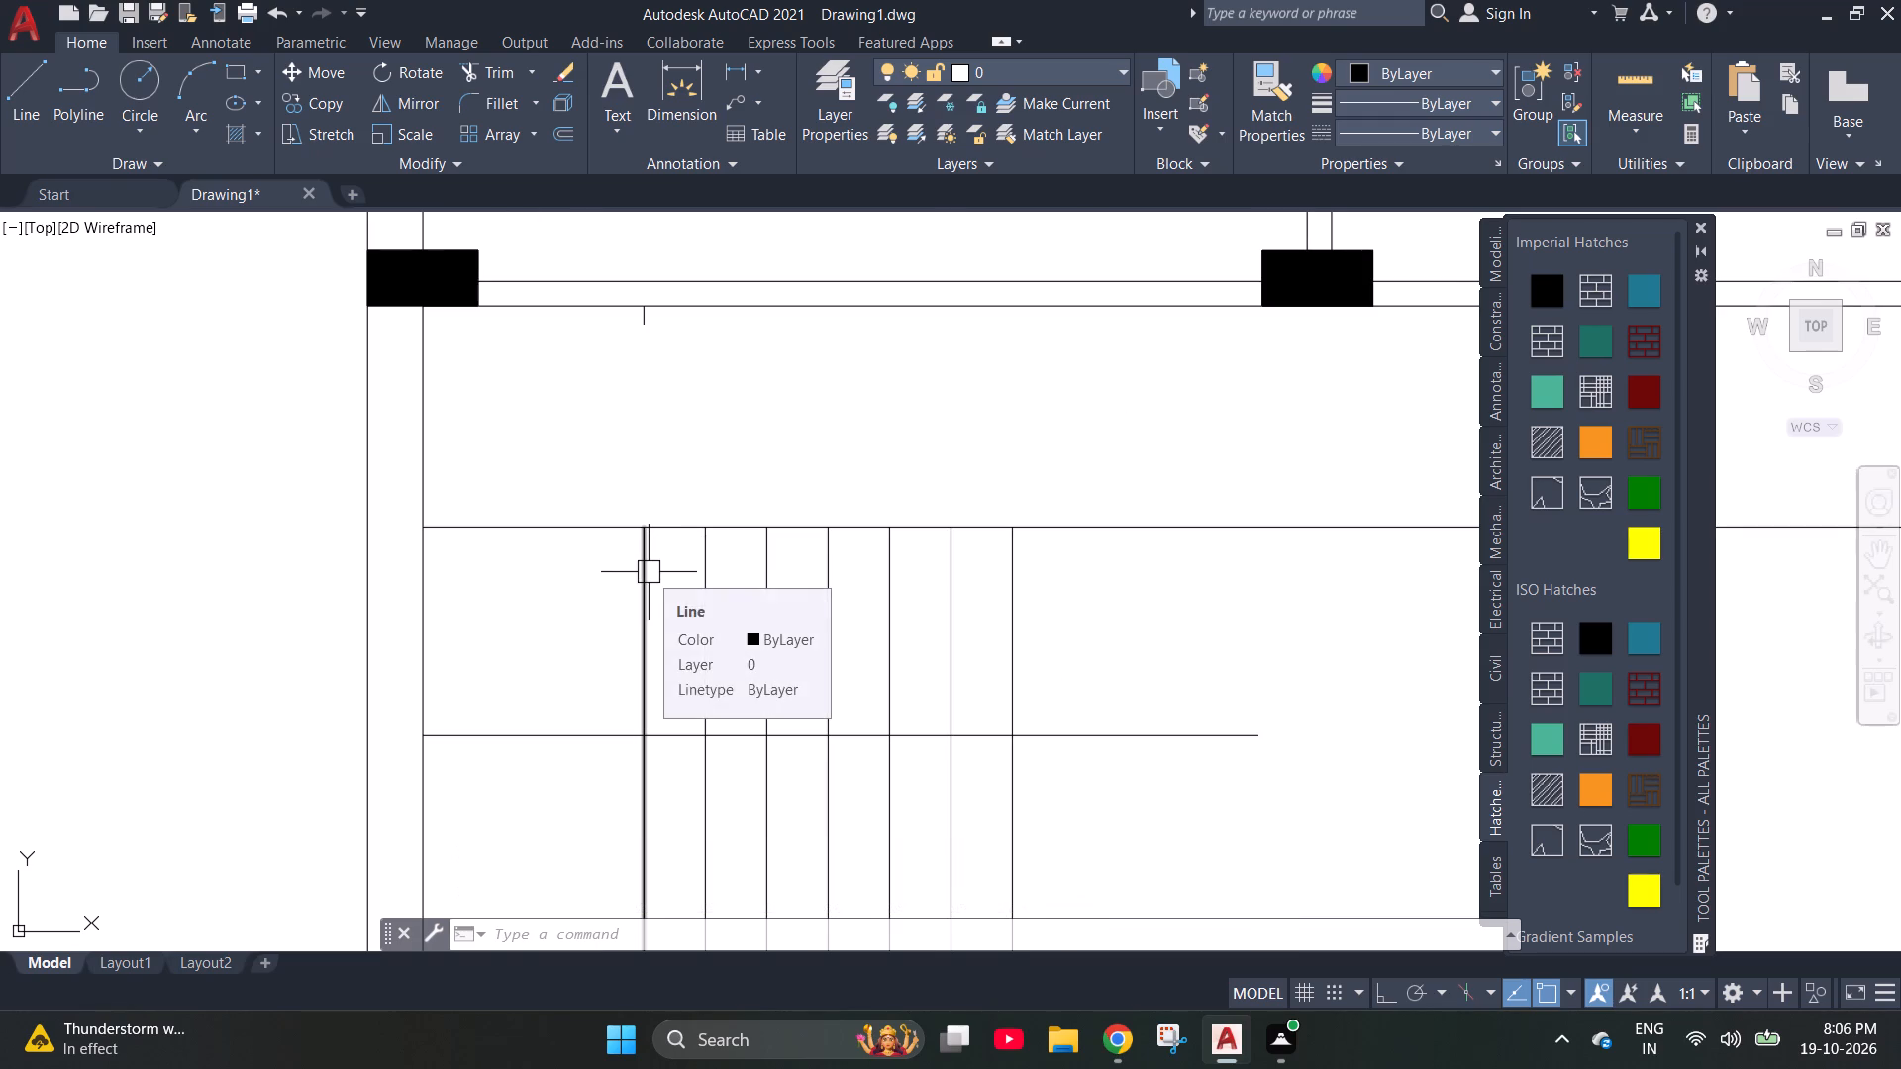
pyautogui.write('ex')
pyautogui.press('Return')
pyautogui.click(649, 584)
pyautogui.click(701, 575)
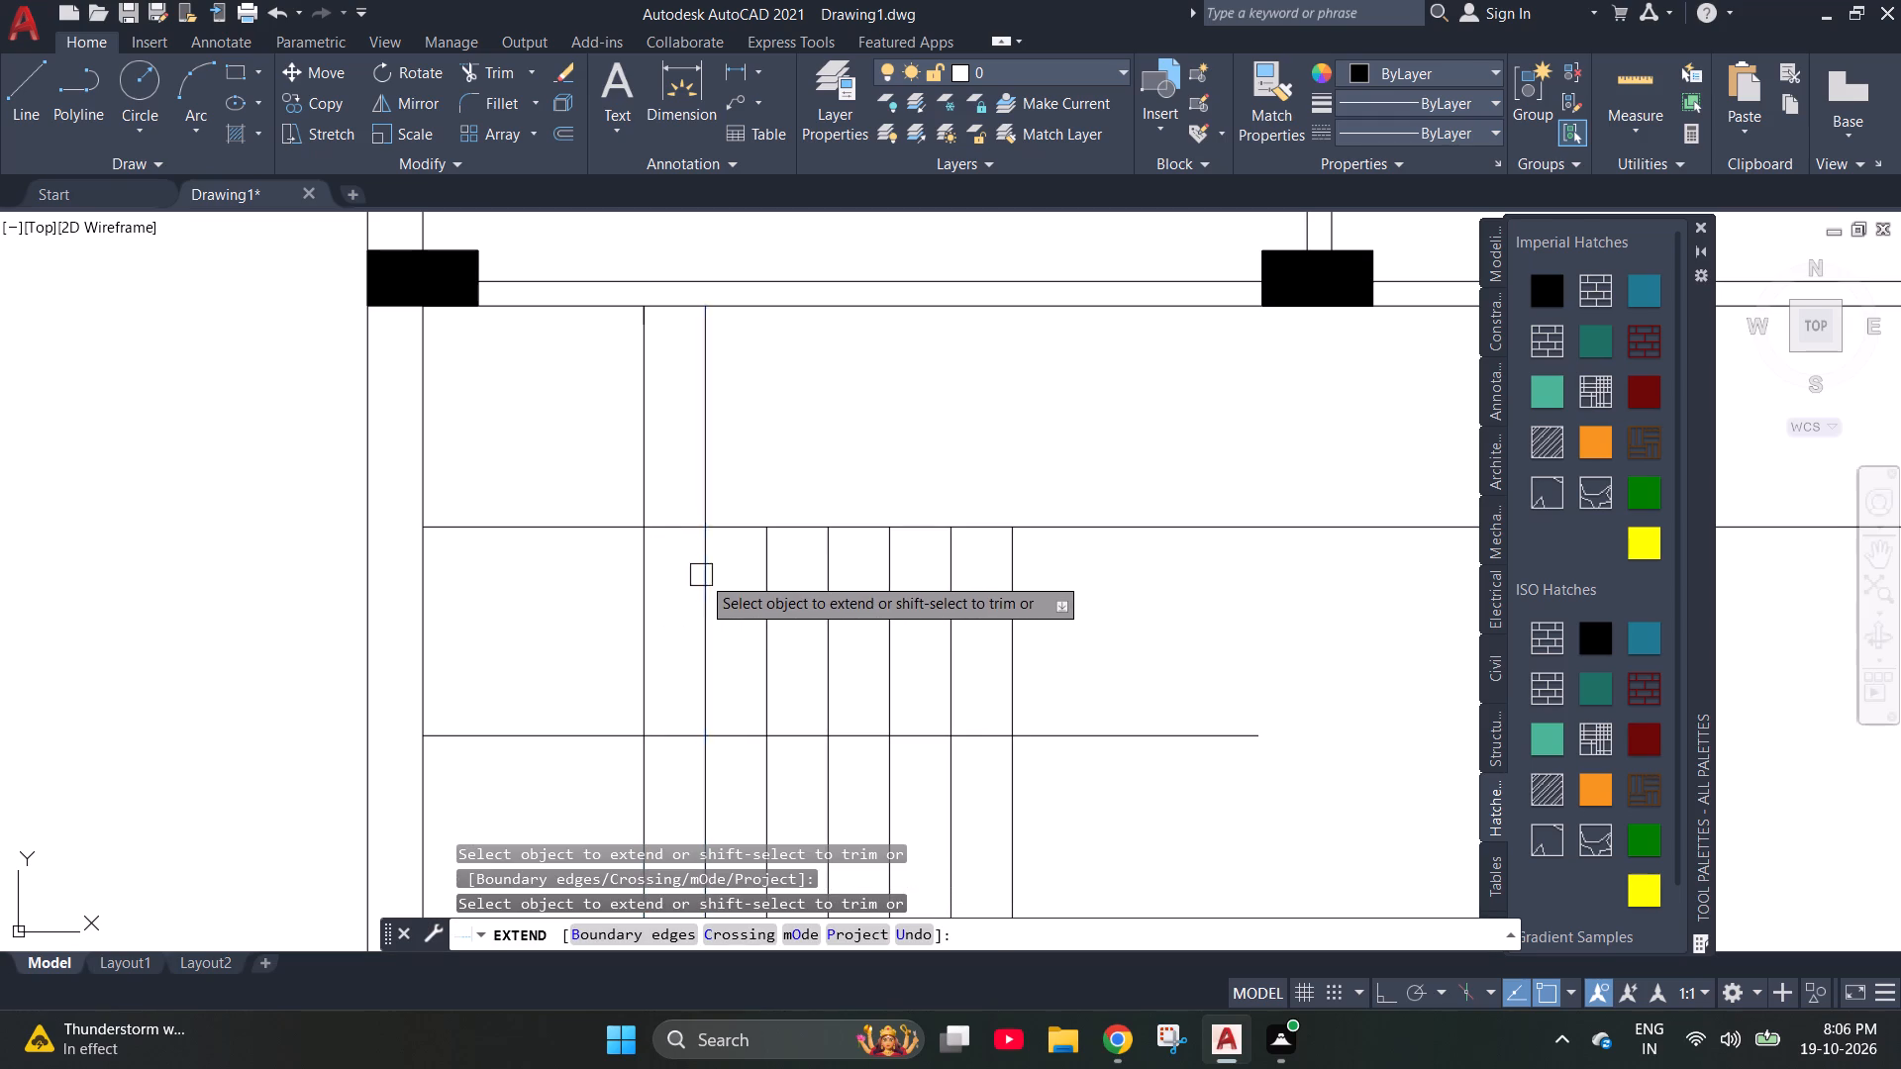
pyautogui.click(762, 578)
pyautogui.click(840, 584)
pyautogui.click(830, 594)
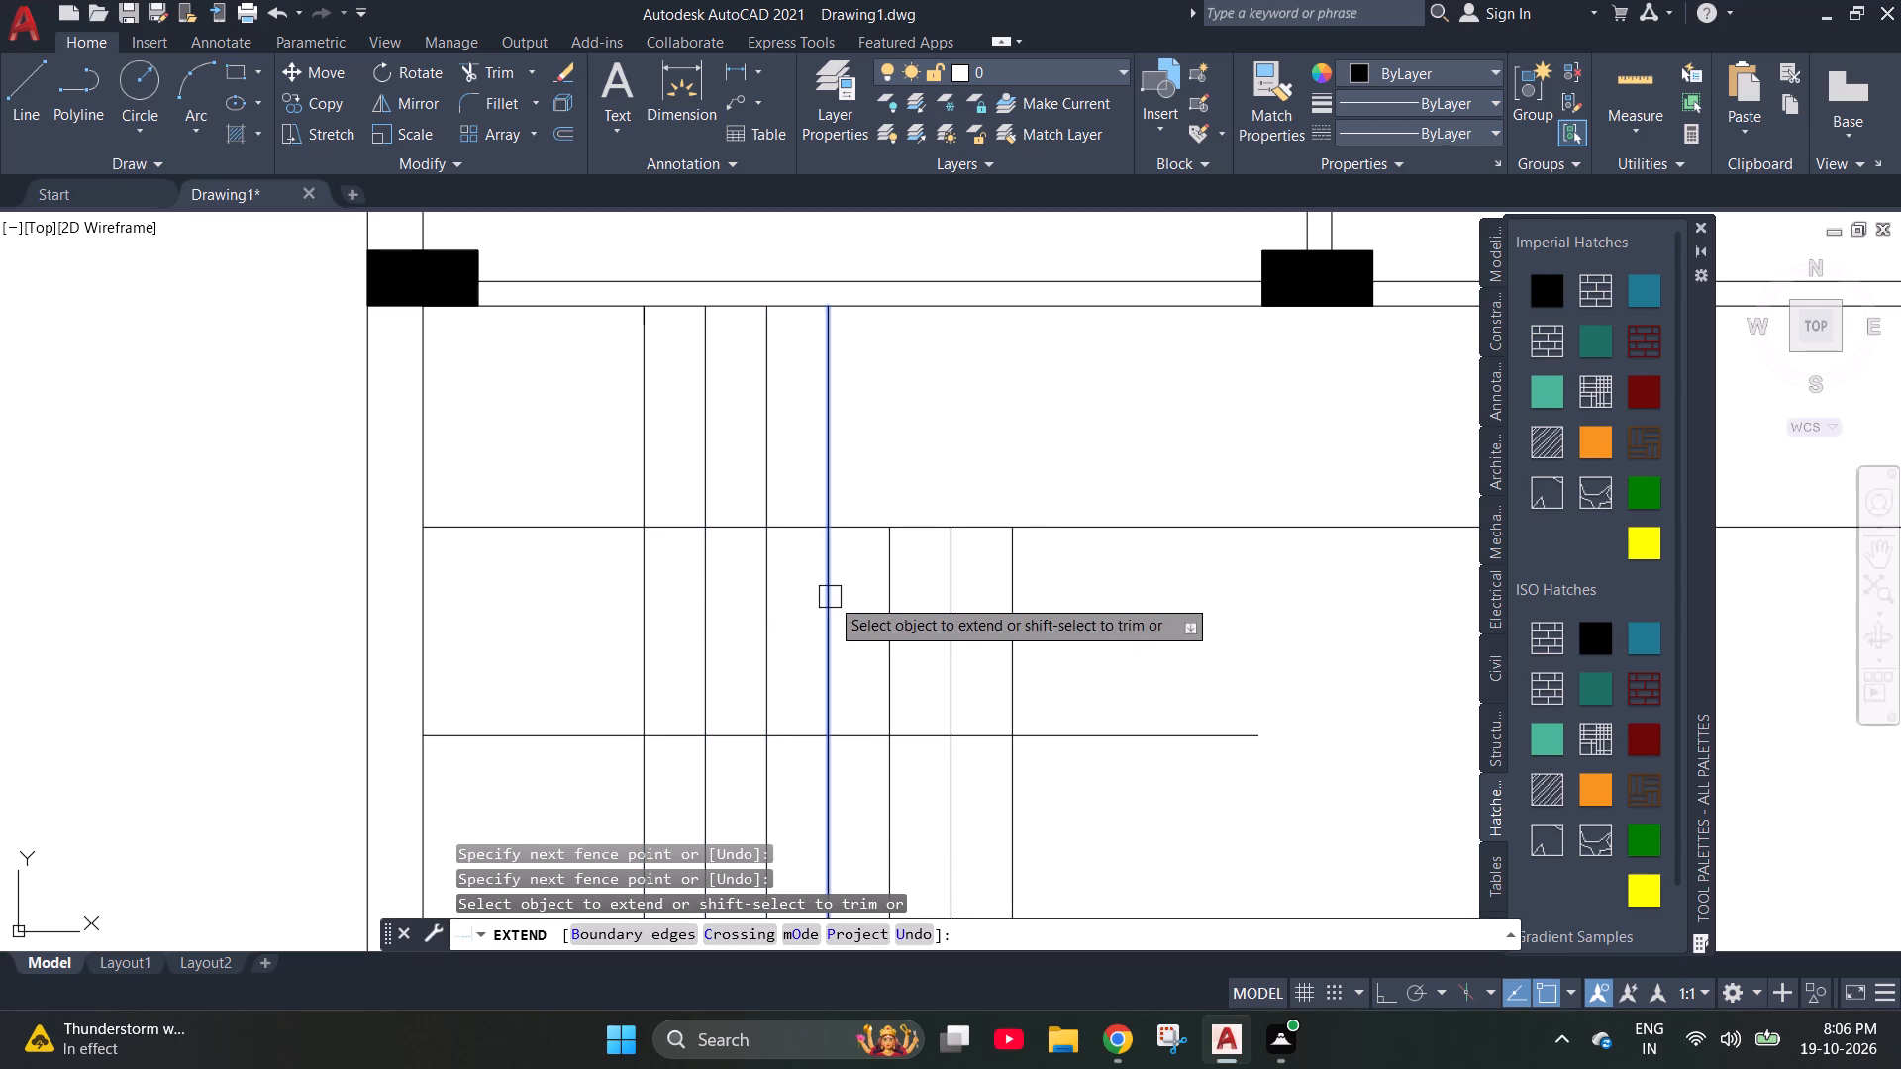
pyautogui.click(832, 600)
pyautogui.click(899, 609)
pyautogui.click(952, 620)
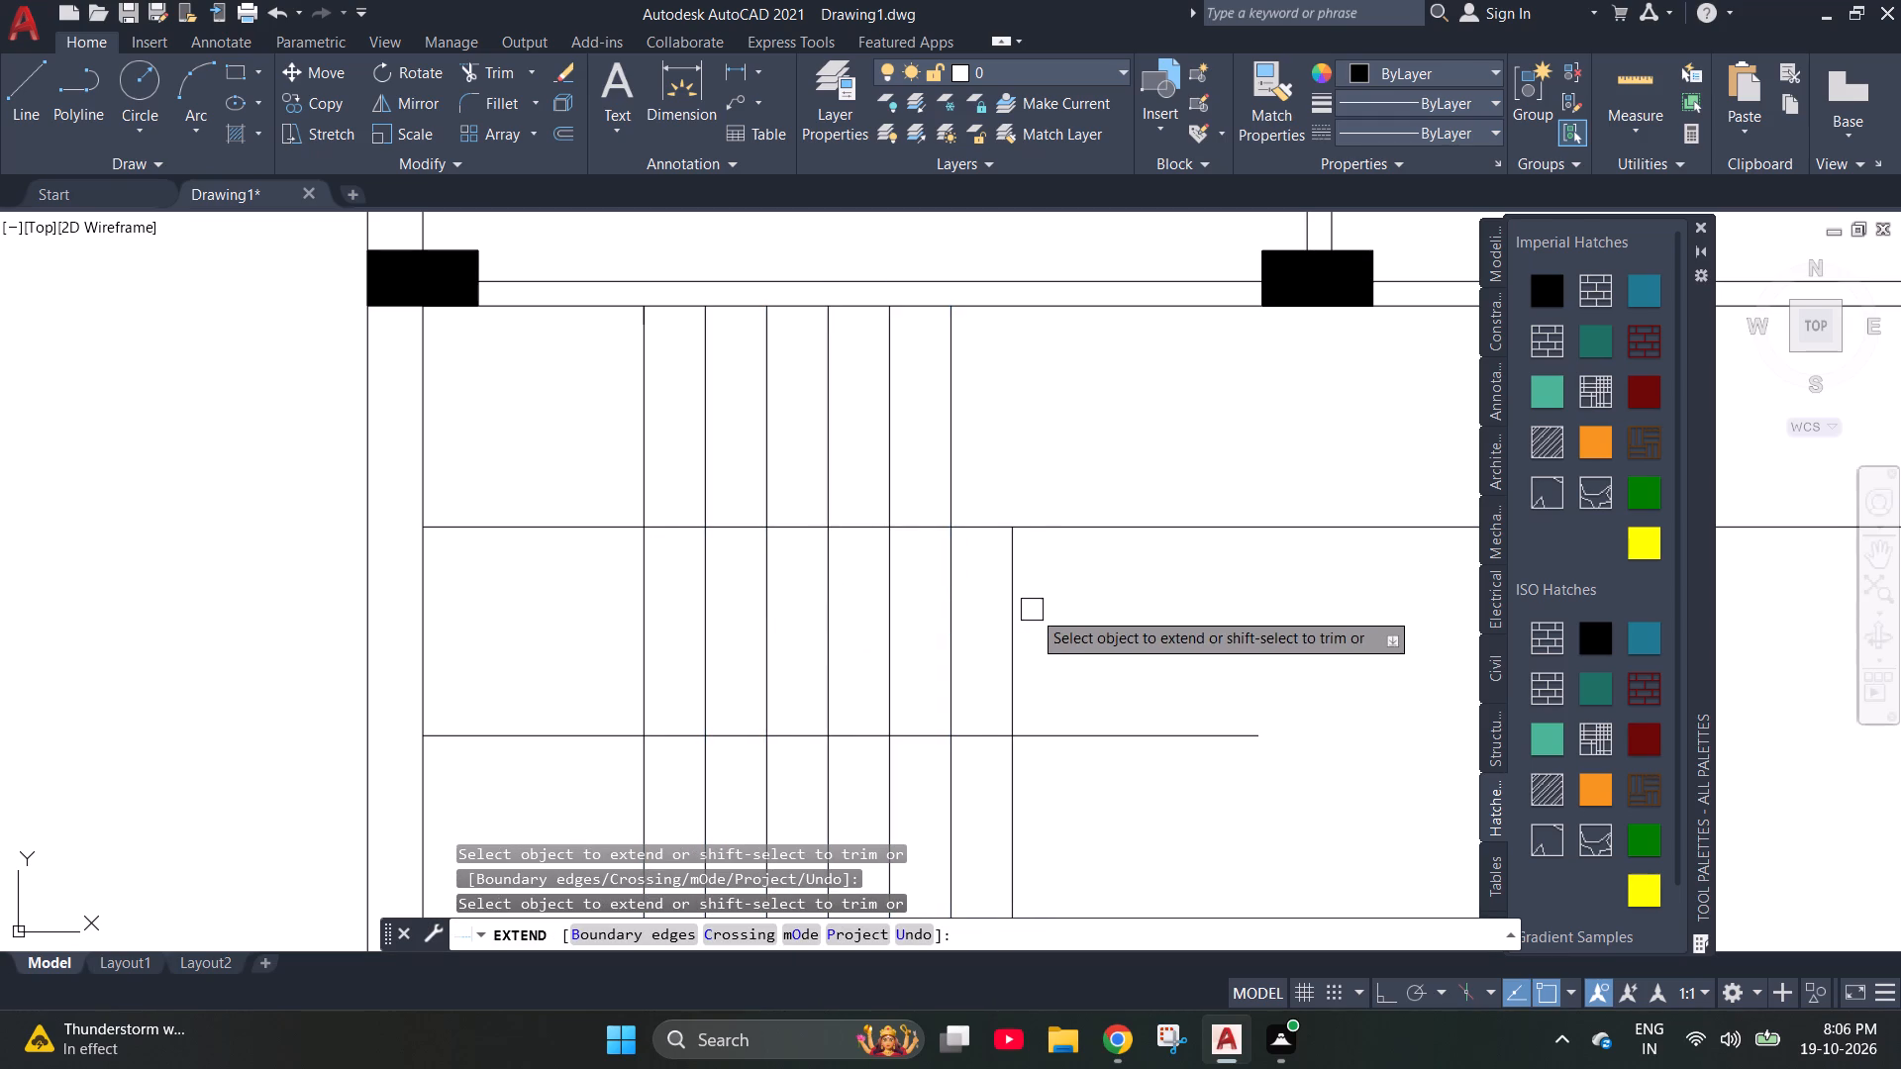
pyautogui.click(1027, 610)
pyautogui.click(999, 625)
pyautogui.click(1007, 629)
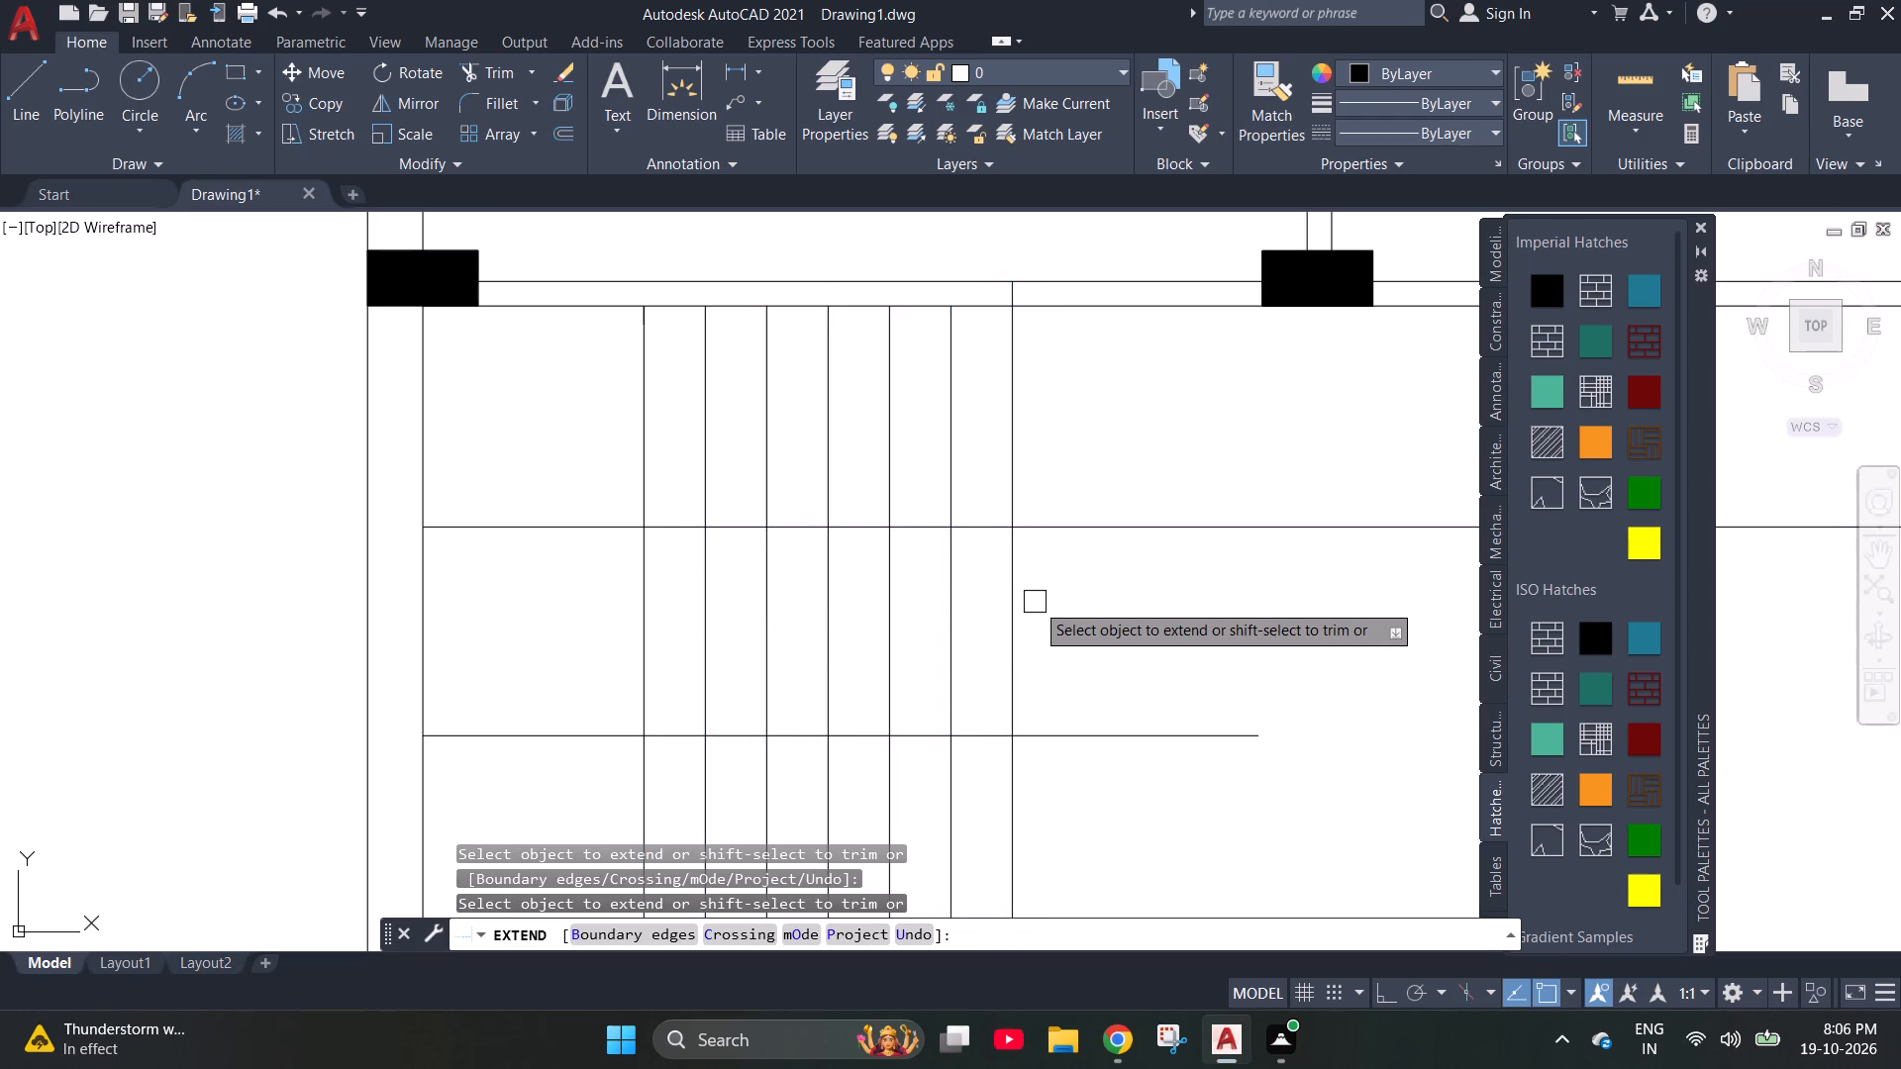
pyautogui.press('Escape')
# Trim the six offset tread lines between the two horizontal stair lines, keeping the first vertical line whole.
pyautogui.write('tr')
pyautogui.press('Return')
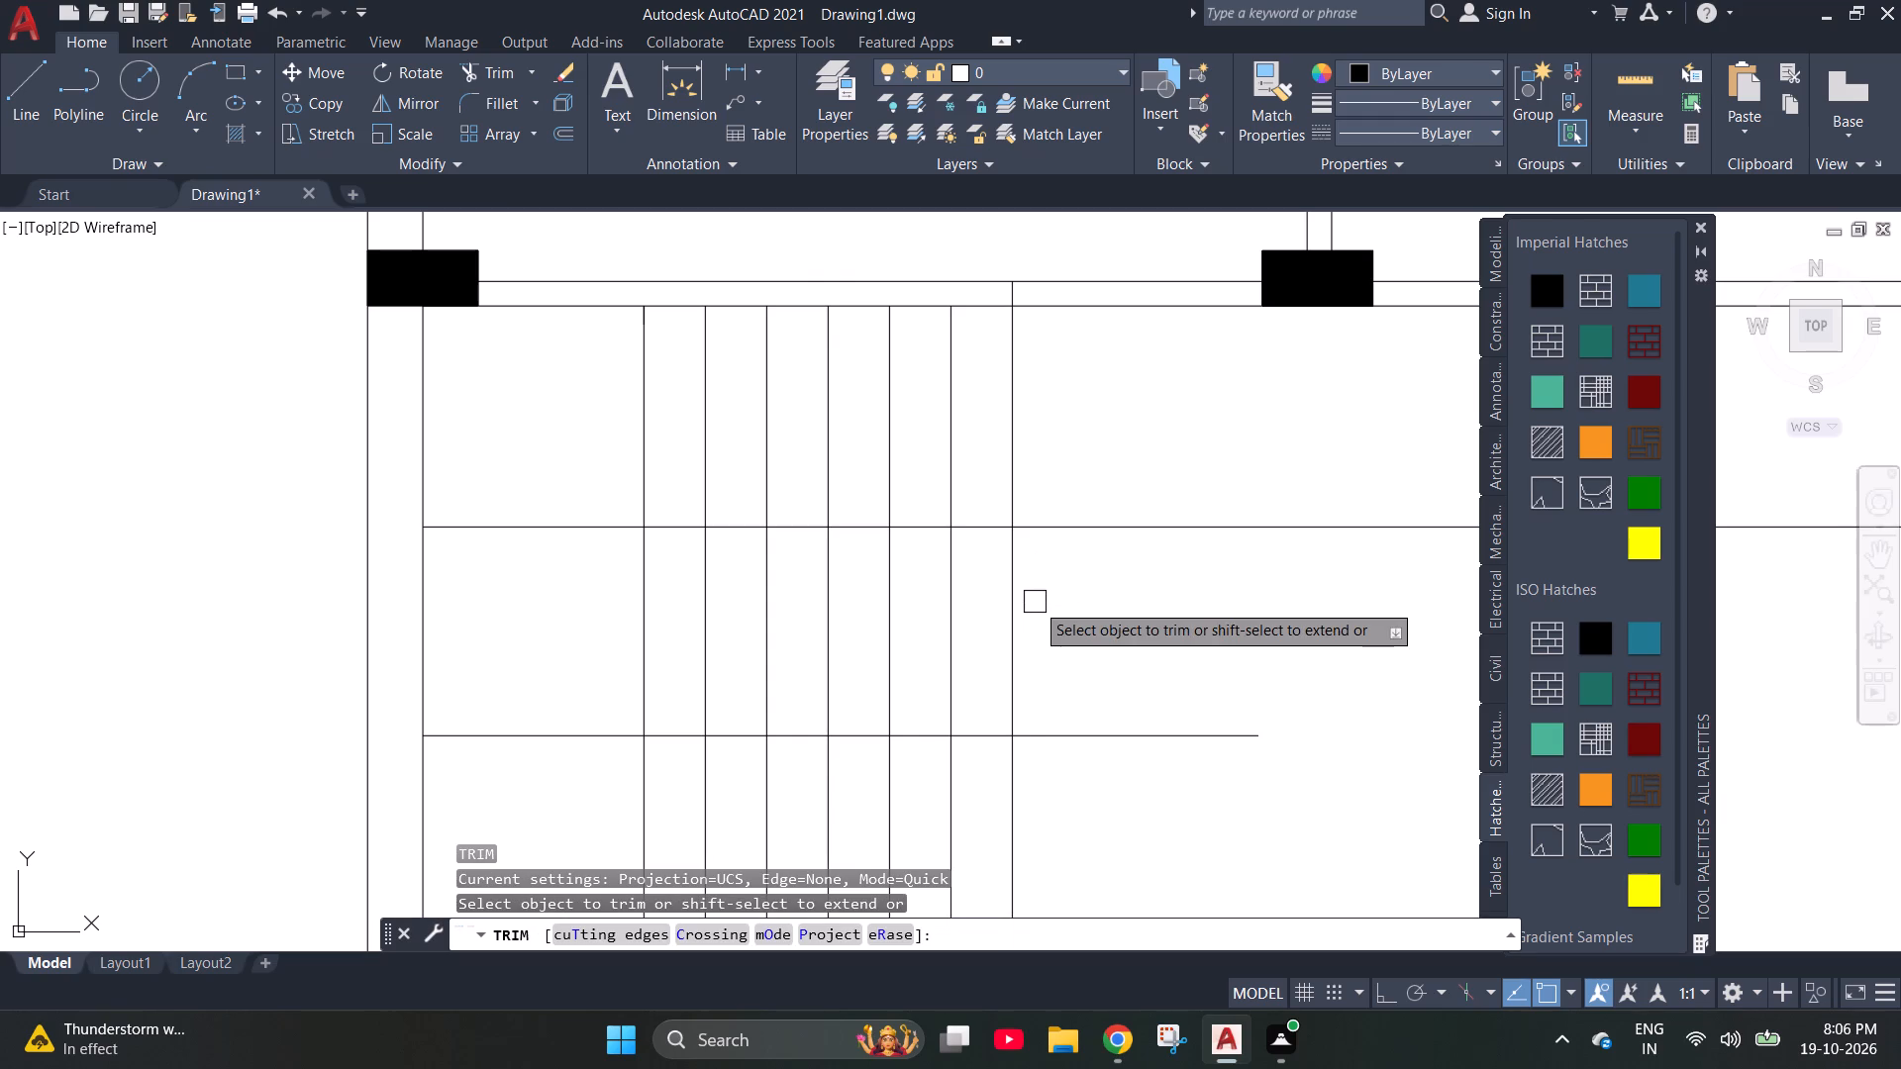
pyautogui.click(1172, 628)
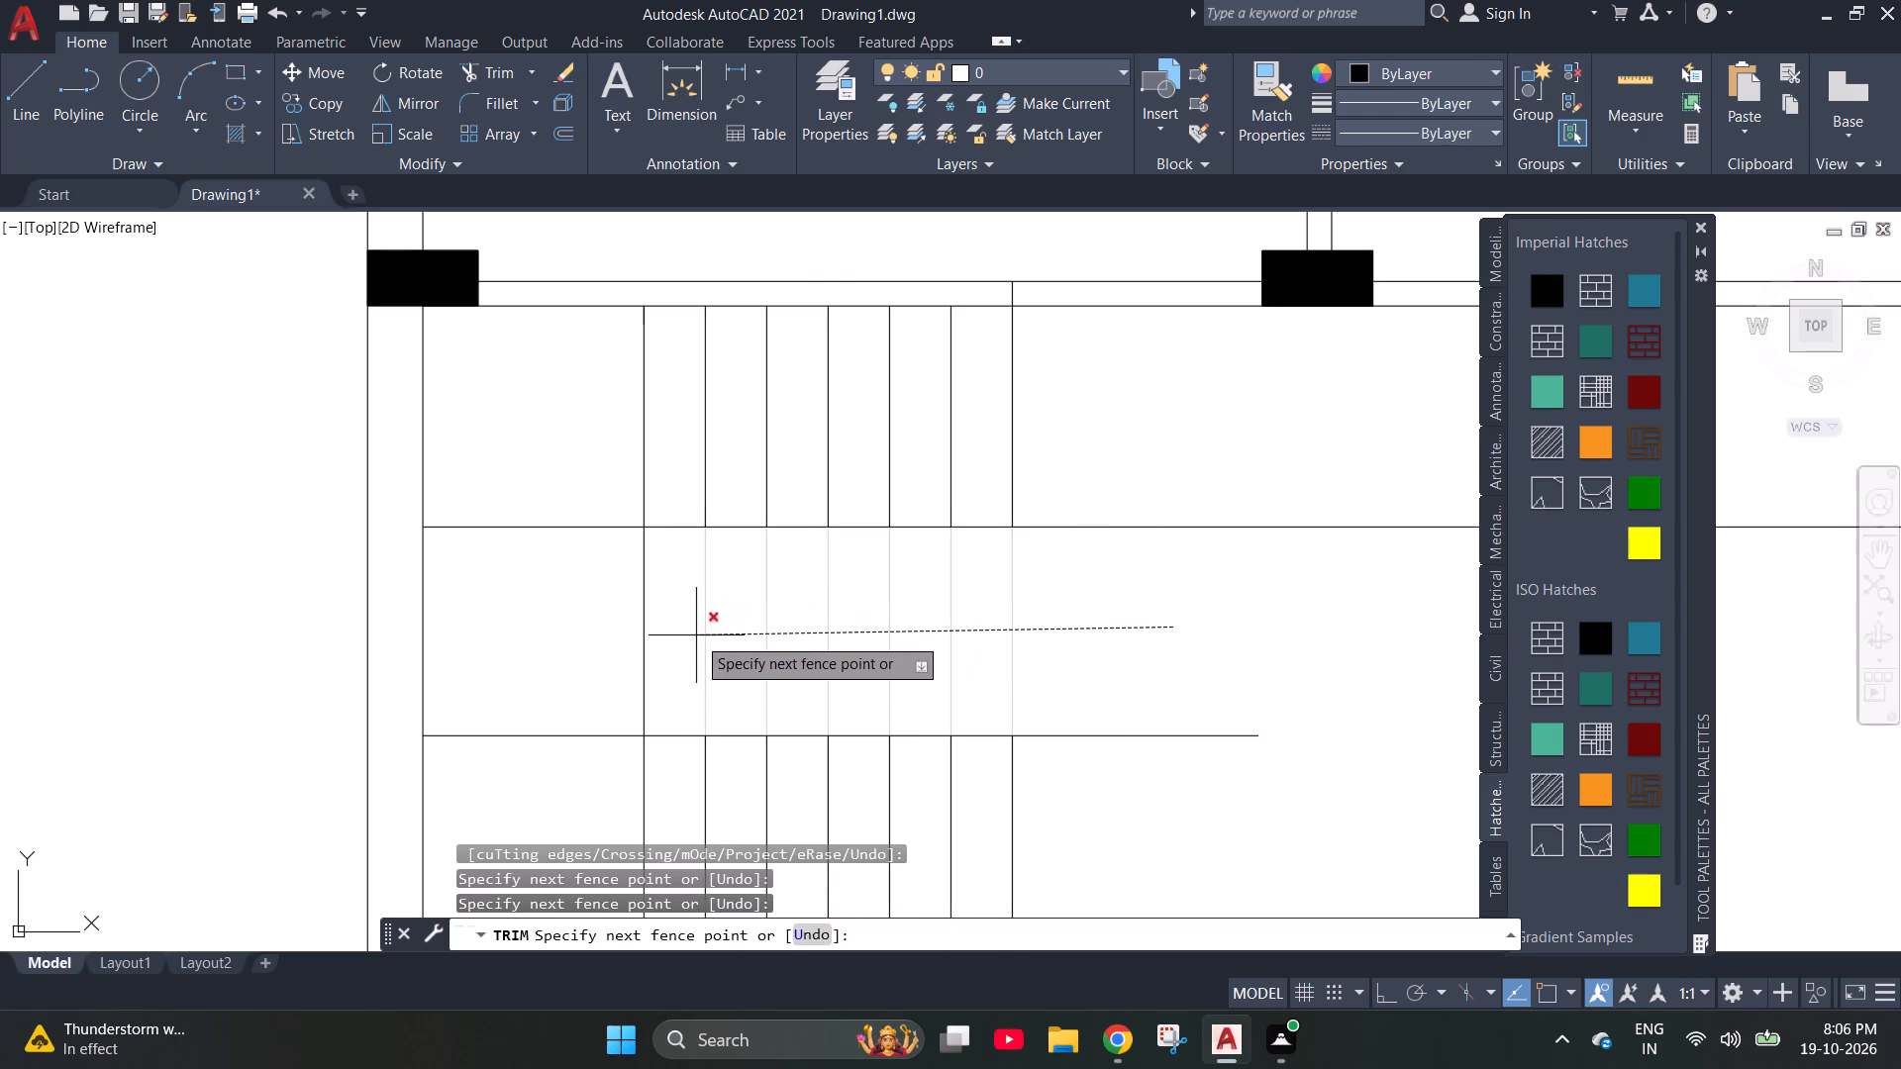
pyautogui.click(696, 635)
pyautogui.scroll(-1, 920, 582)
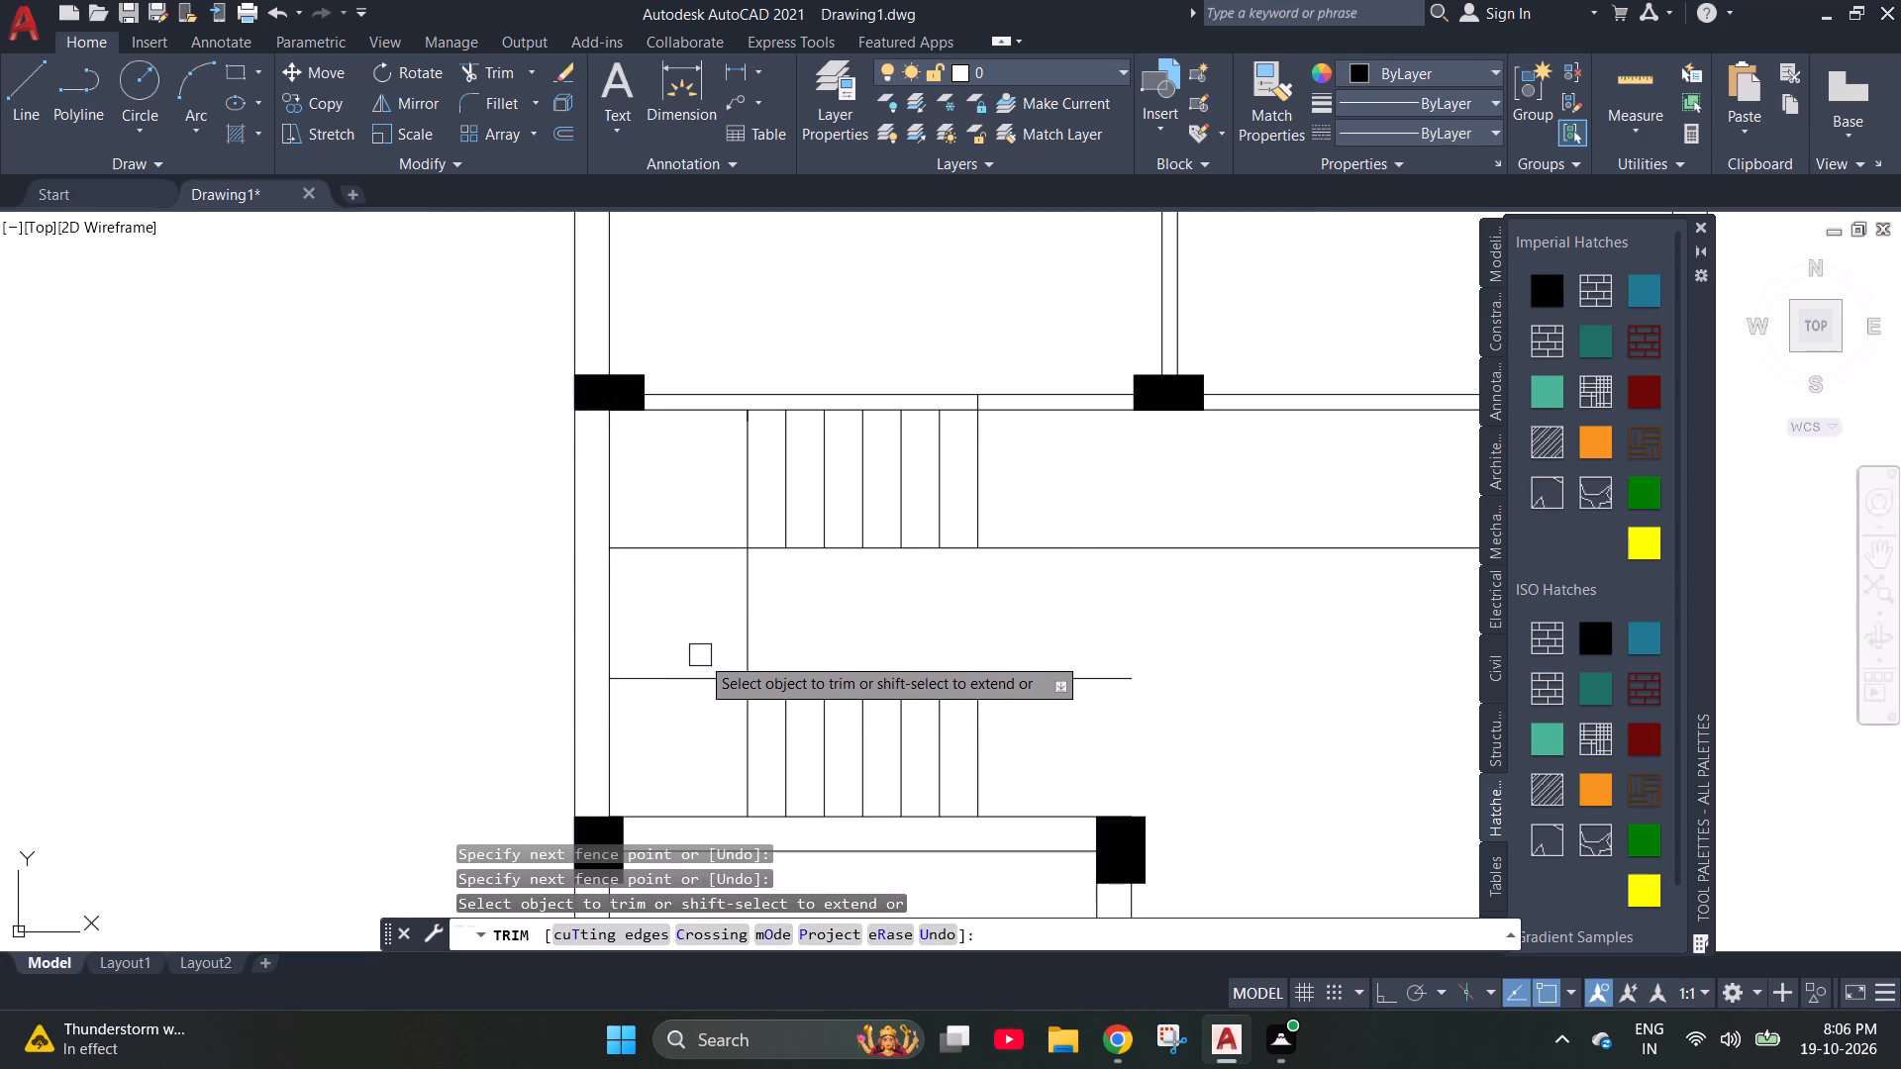
pyautogui.press('Escape')
pyautogui.press('Escape')
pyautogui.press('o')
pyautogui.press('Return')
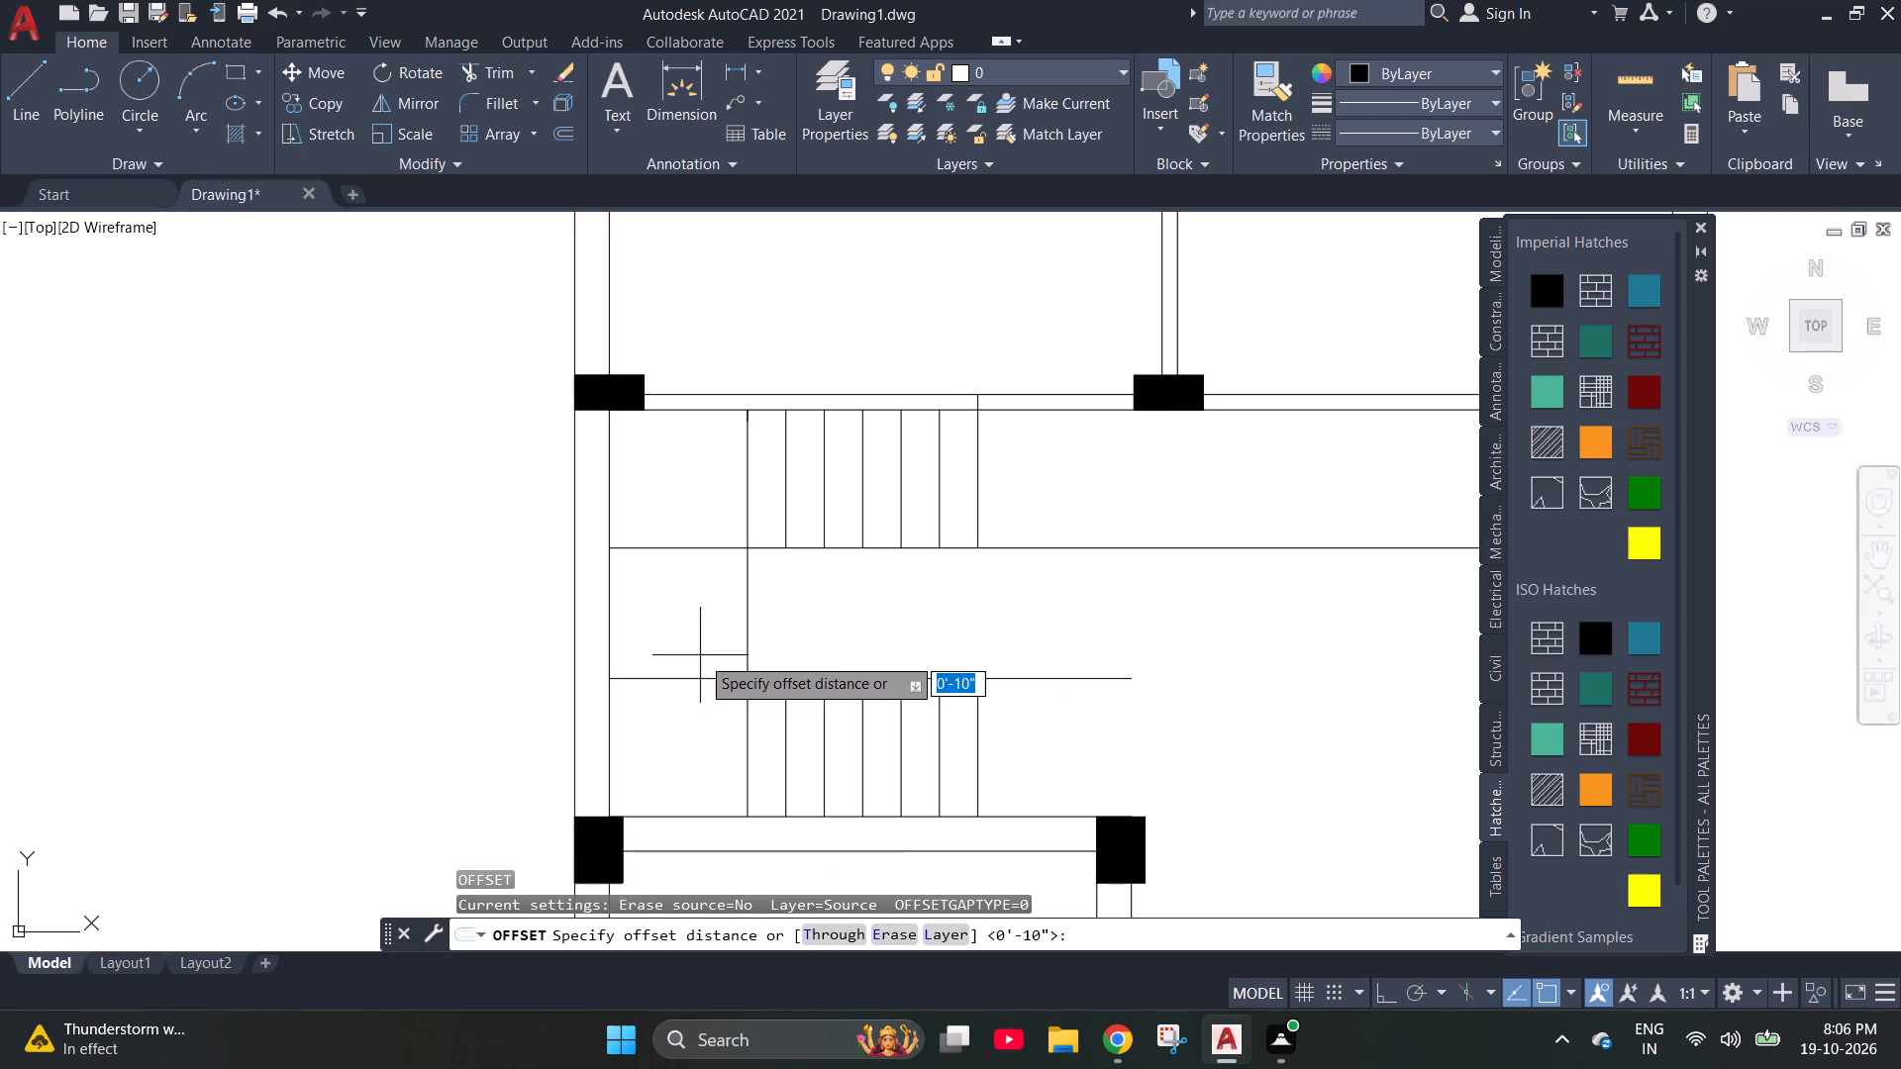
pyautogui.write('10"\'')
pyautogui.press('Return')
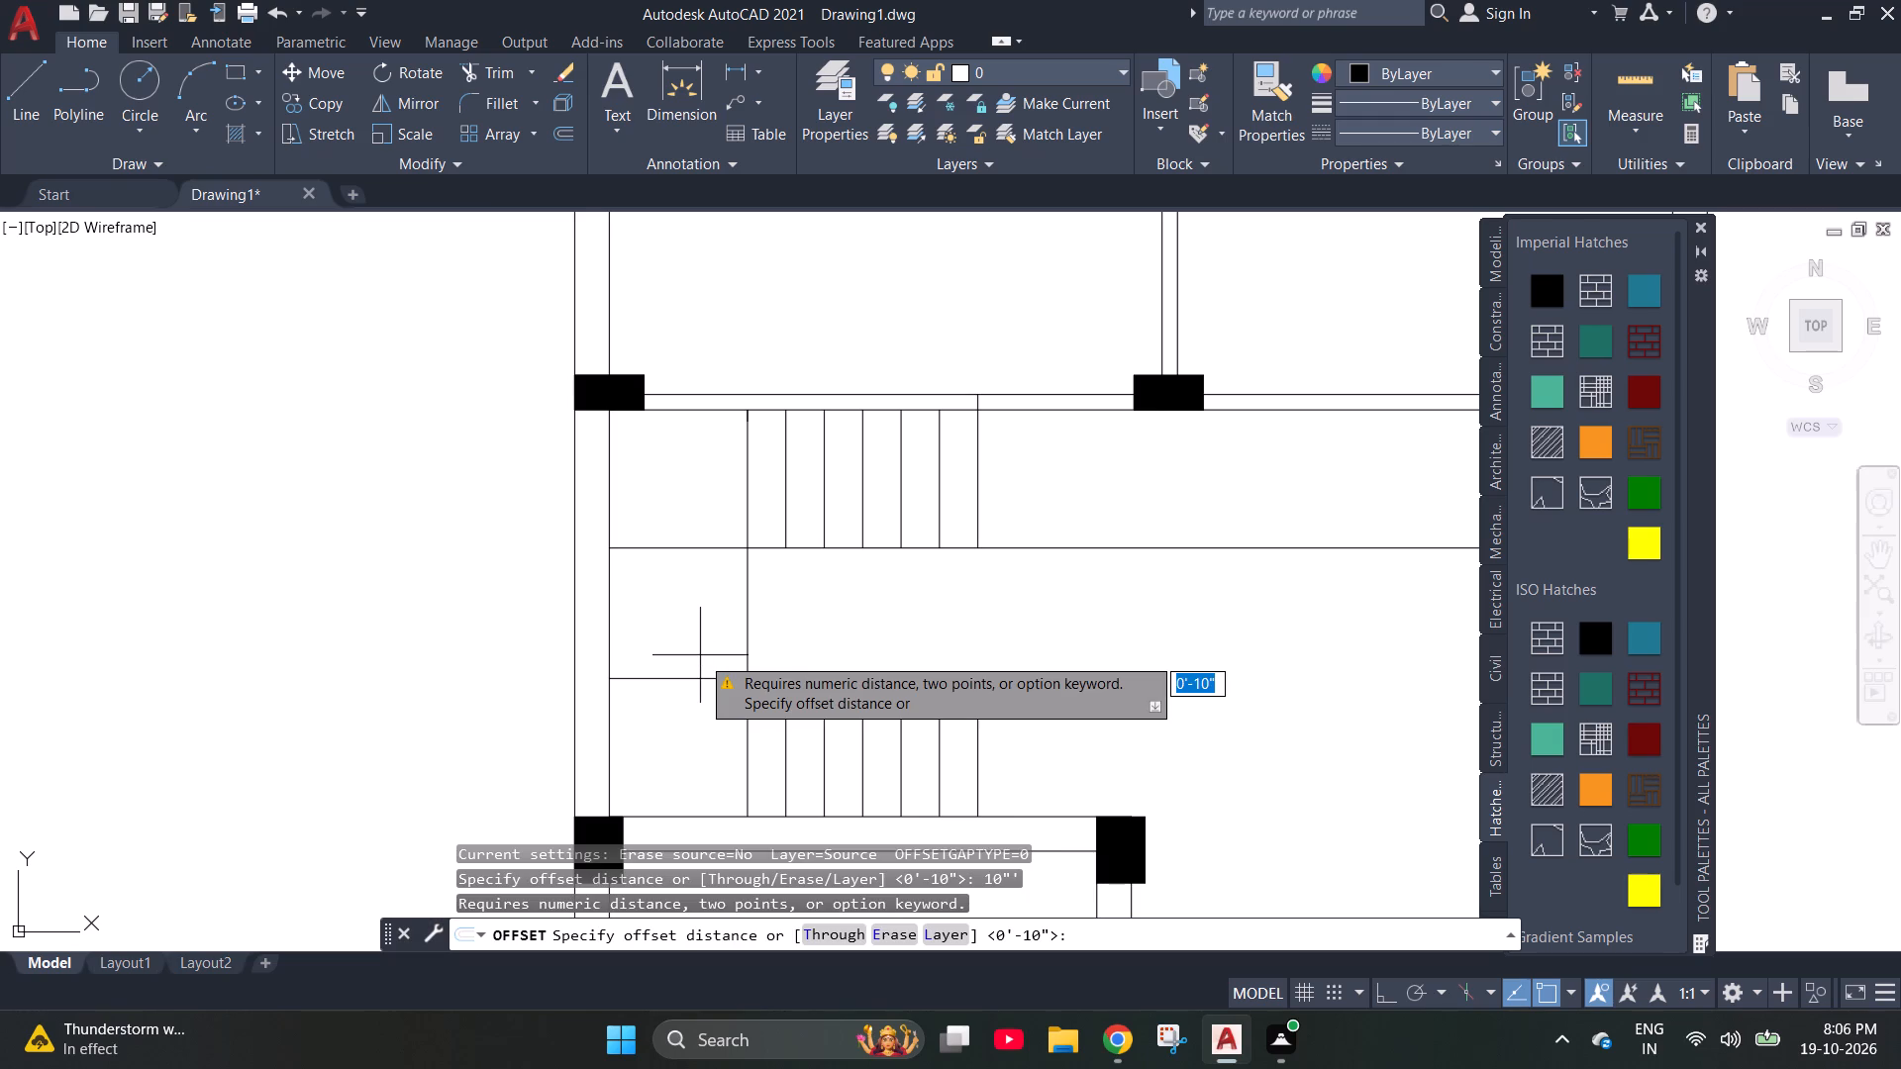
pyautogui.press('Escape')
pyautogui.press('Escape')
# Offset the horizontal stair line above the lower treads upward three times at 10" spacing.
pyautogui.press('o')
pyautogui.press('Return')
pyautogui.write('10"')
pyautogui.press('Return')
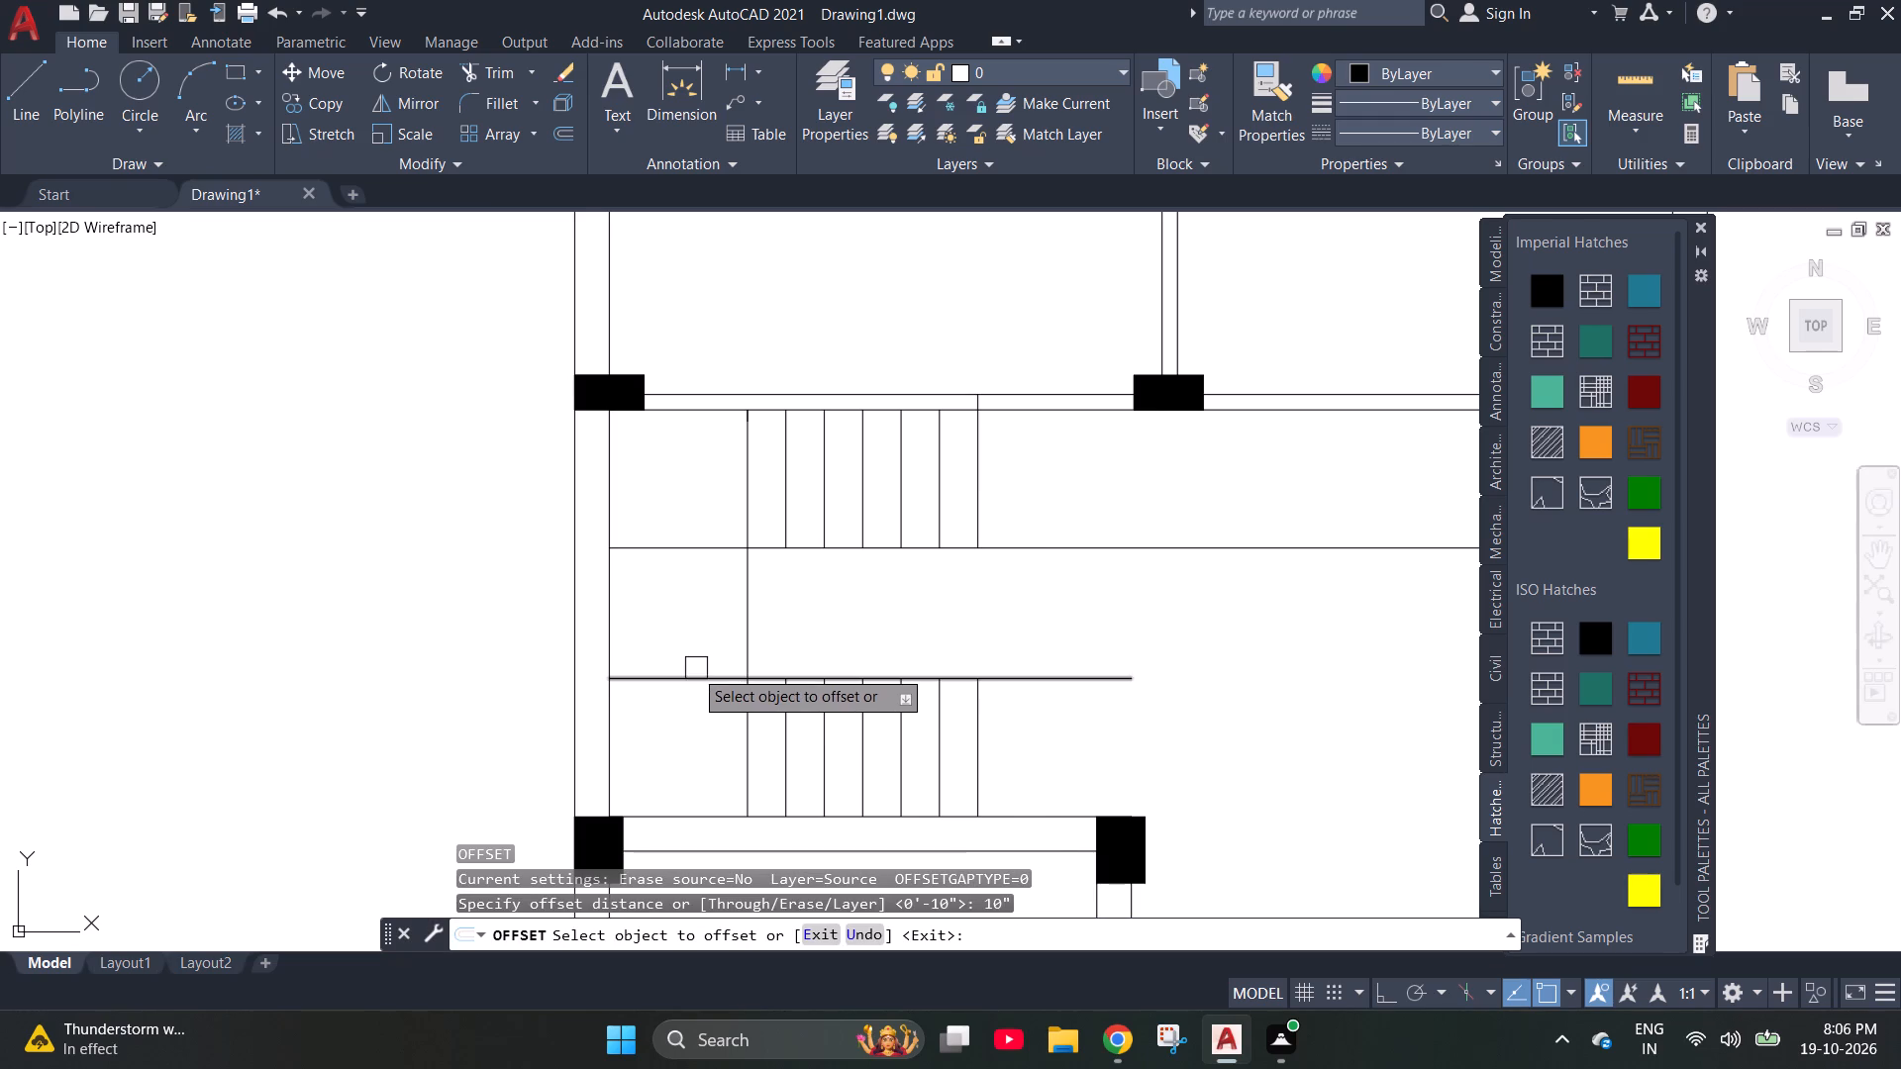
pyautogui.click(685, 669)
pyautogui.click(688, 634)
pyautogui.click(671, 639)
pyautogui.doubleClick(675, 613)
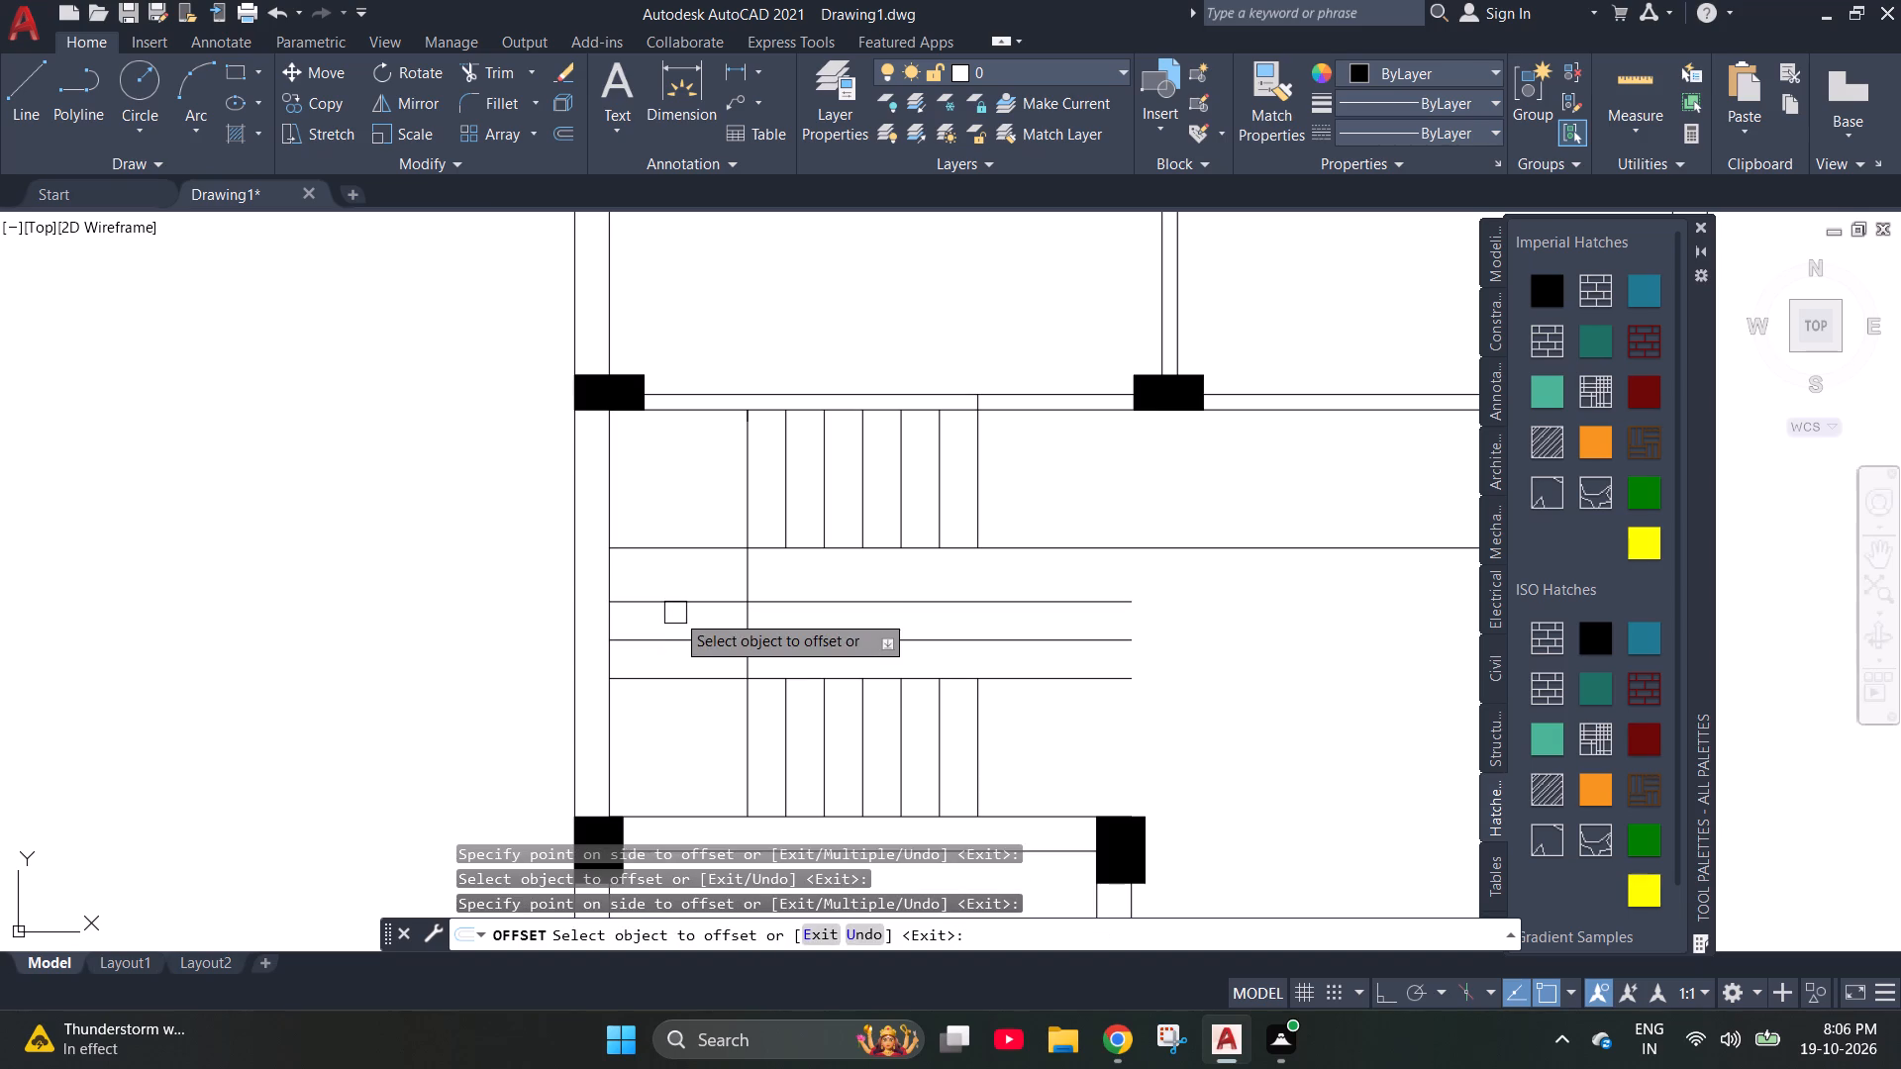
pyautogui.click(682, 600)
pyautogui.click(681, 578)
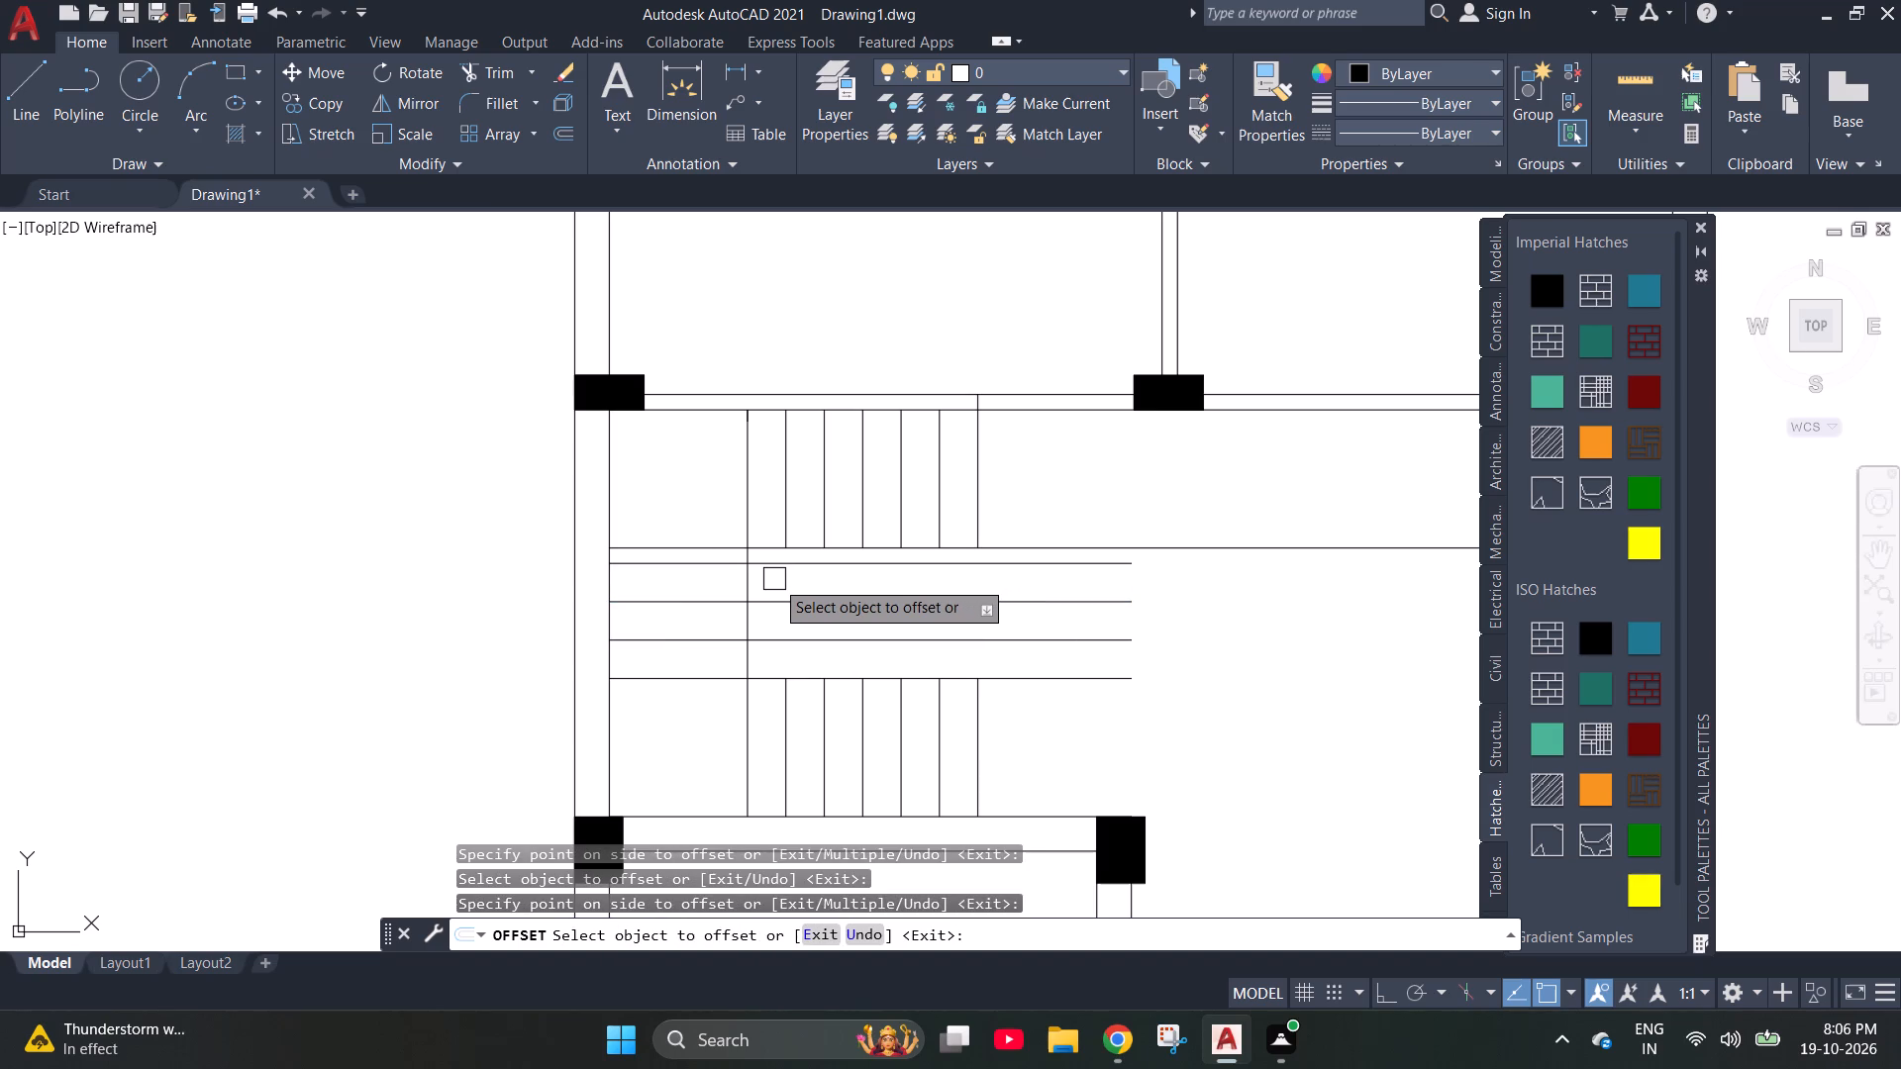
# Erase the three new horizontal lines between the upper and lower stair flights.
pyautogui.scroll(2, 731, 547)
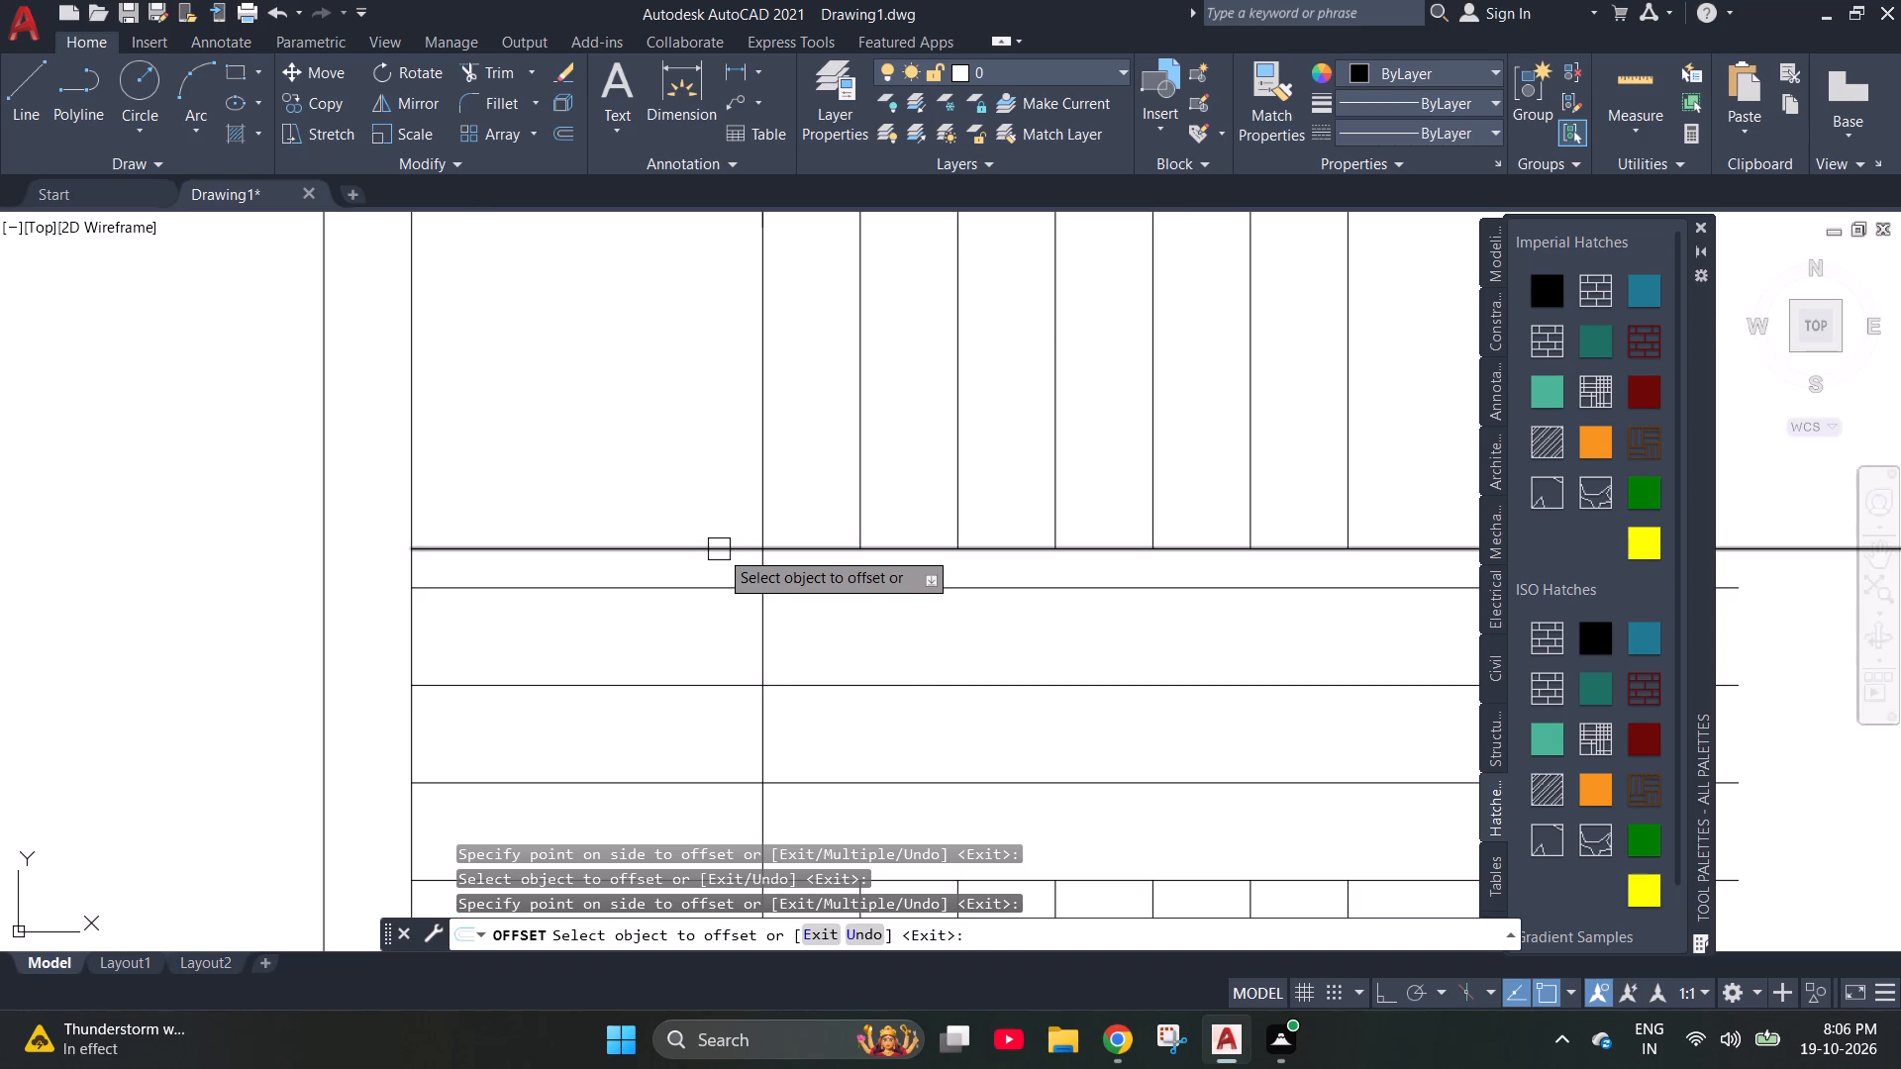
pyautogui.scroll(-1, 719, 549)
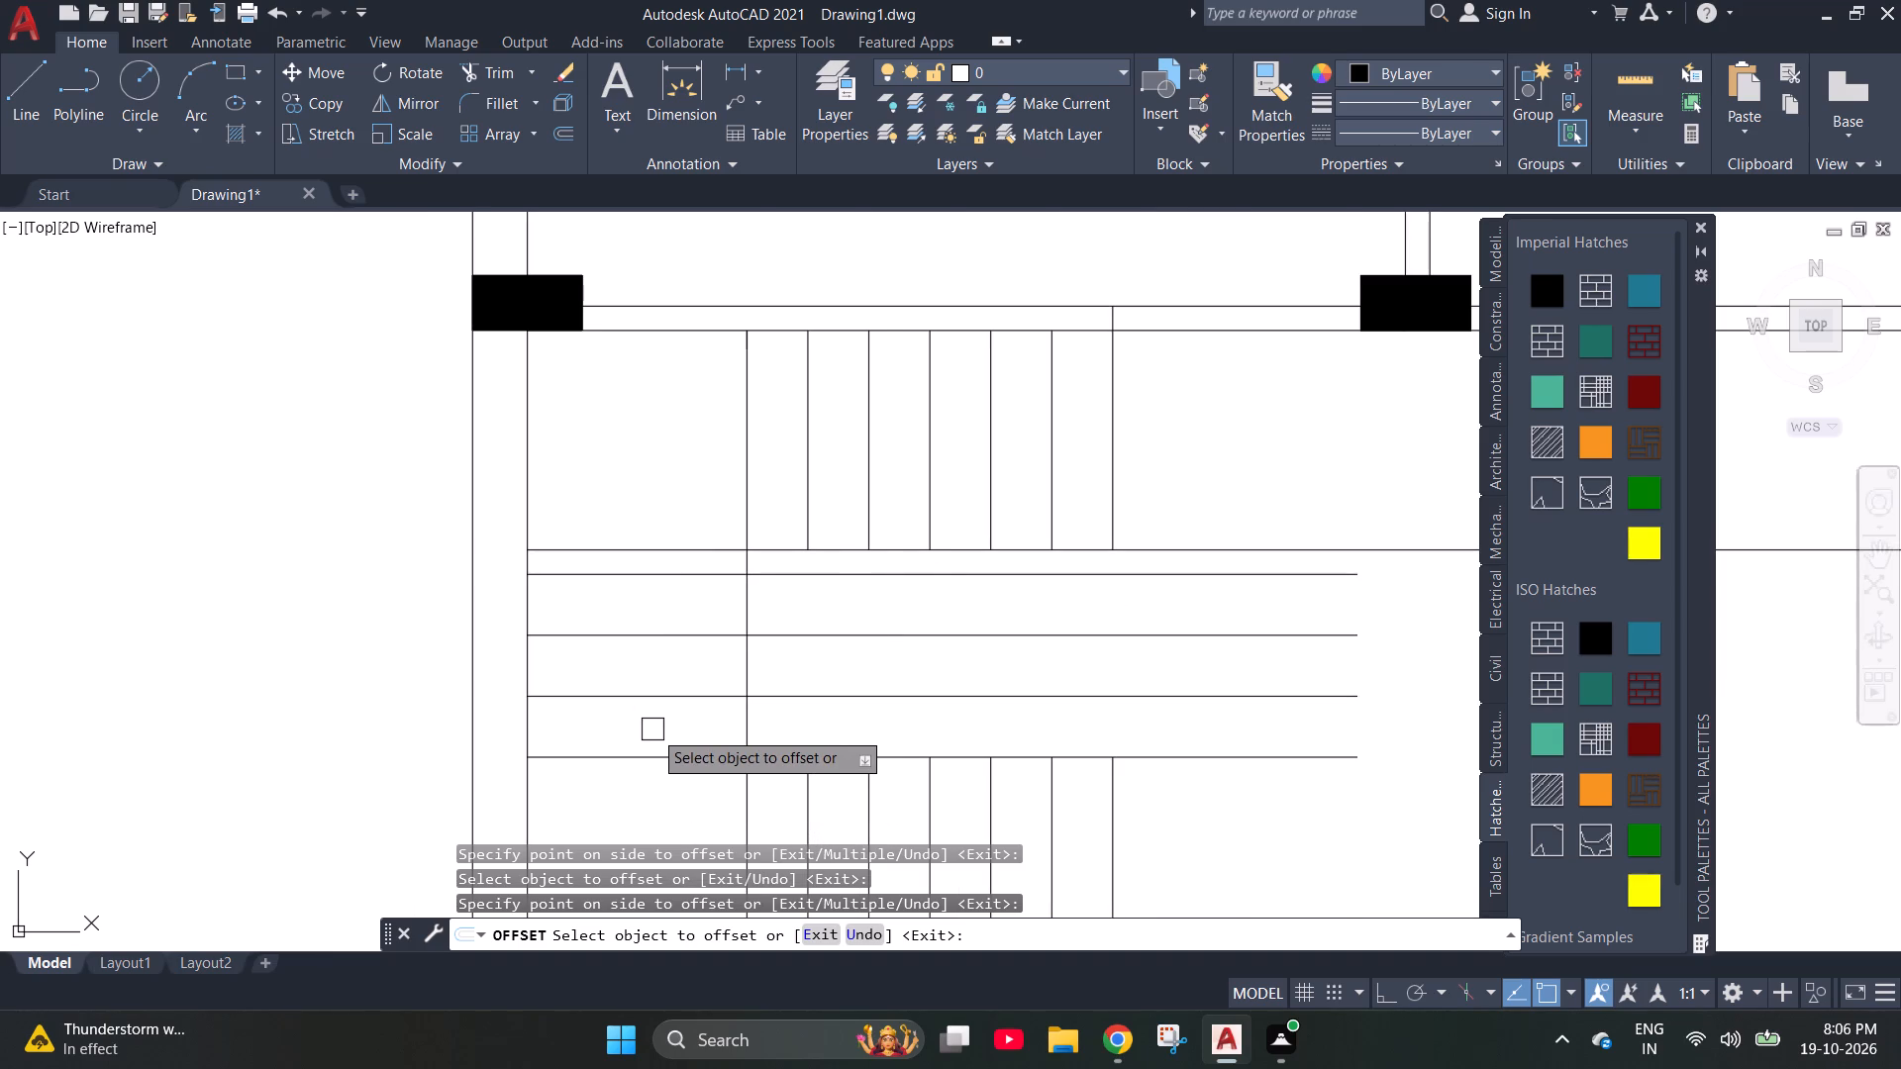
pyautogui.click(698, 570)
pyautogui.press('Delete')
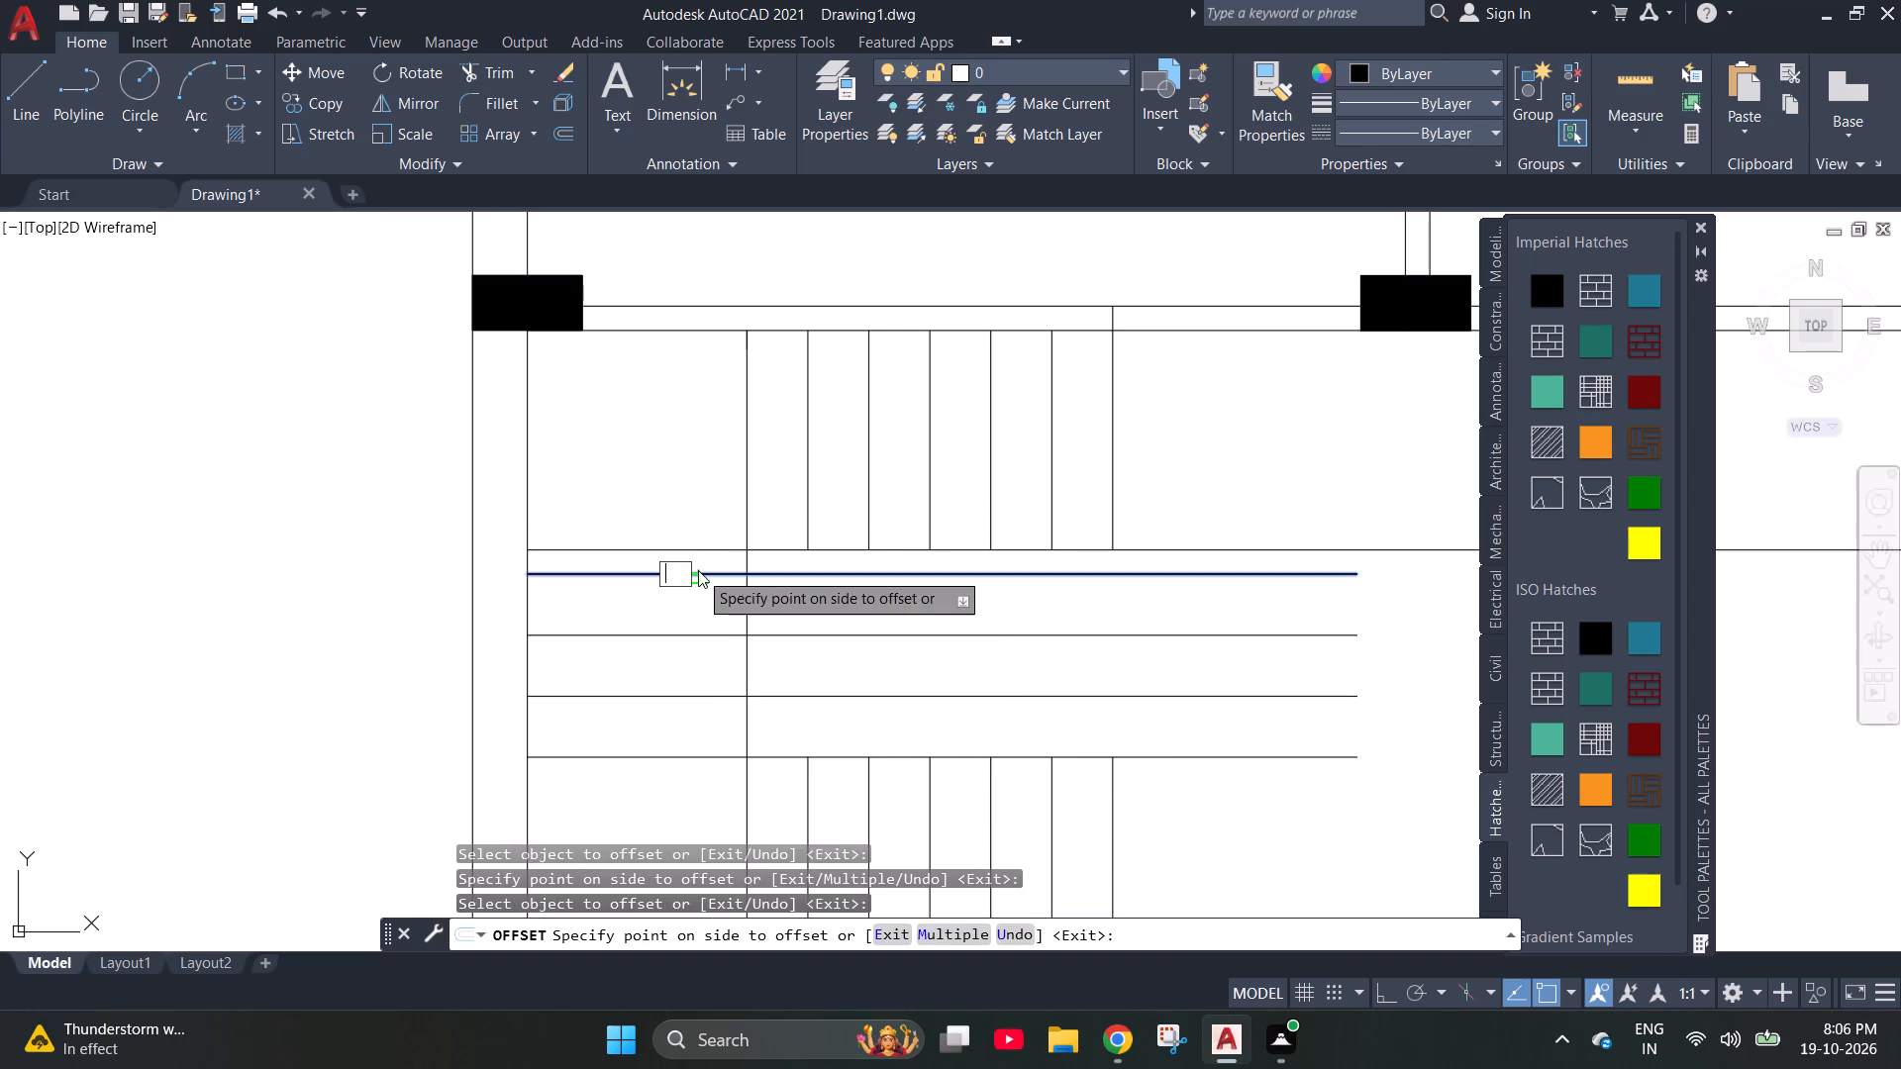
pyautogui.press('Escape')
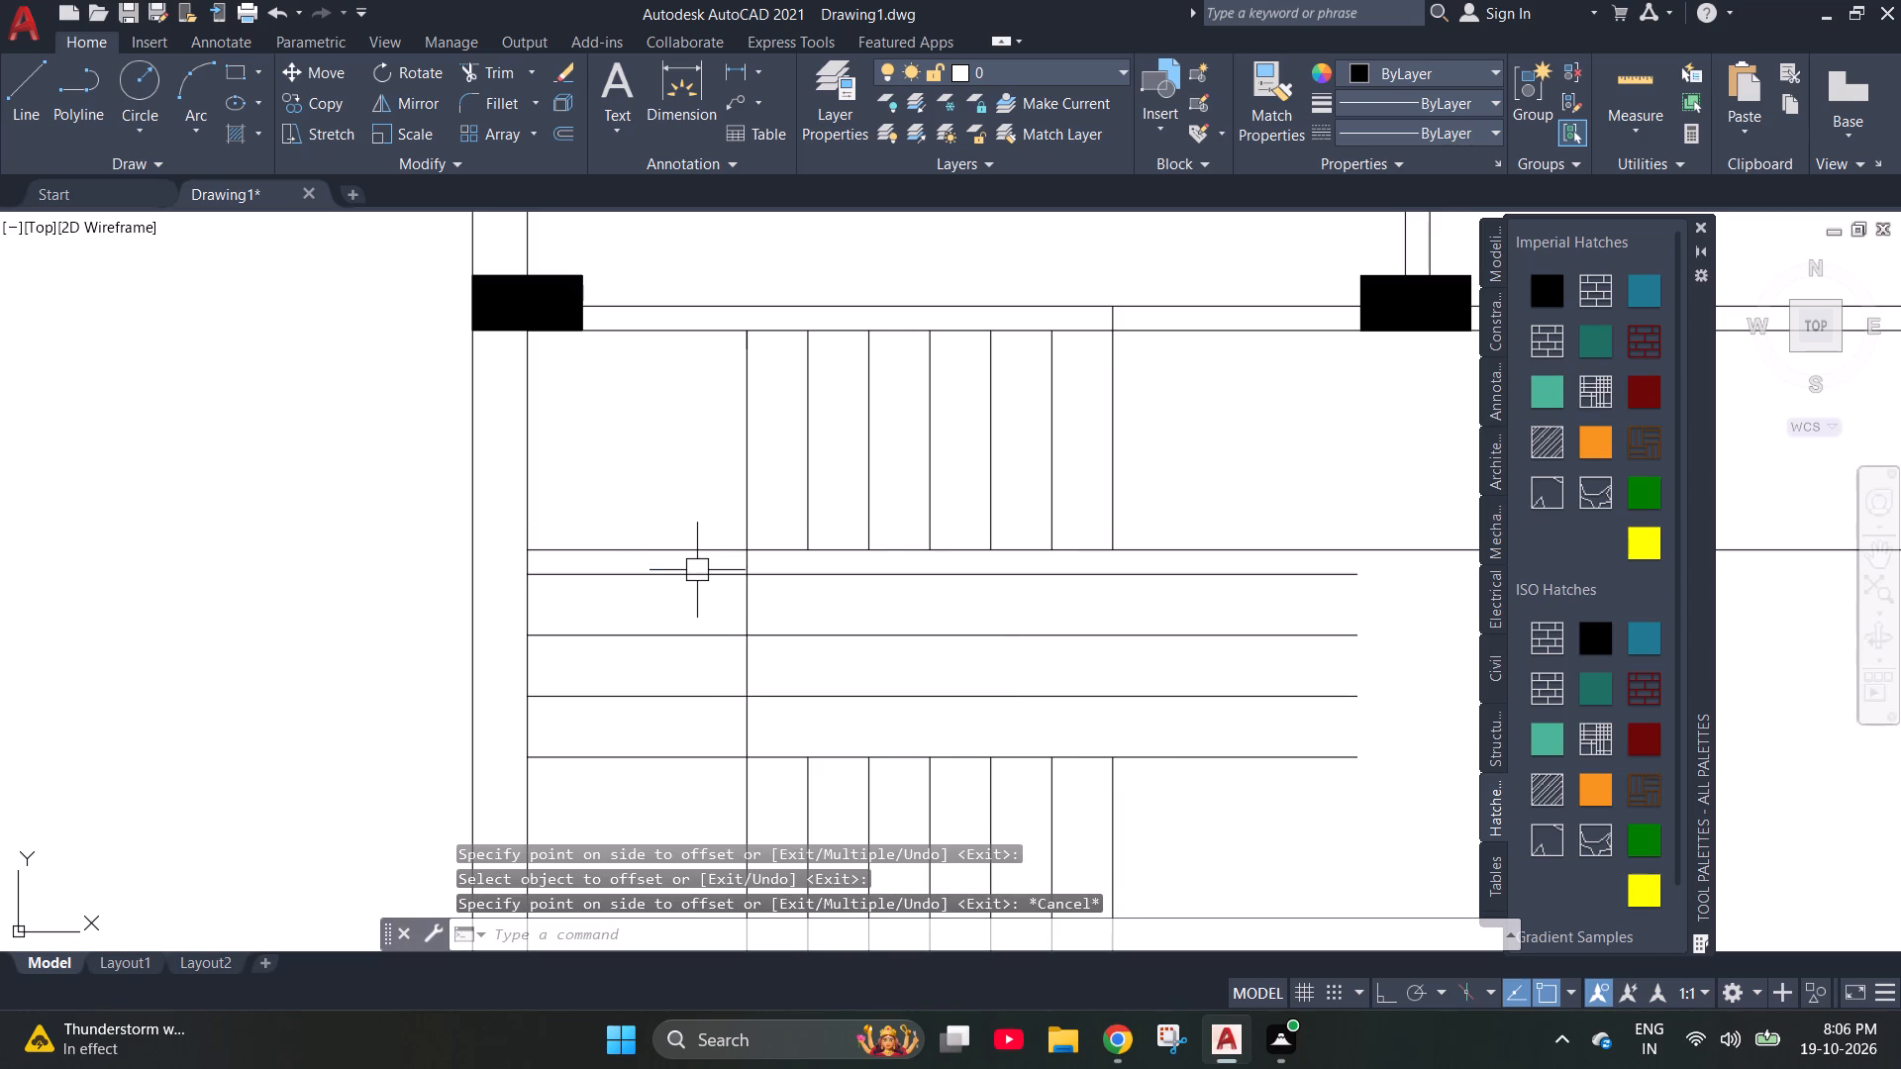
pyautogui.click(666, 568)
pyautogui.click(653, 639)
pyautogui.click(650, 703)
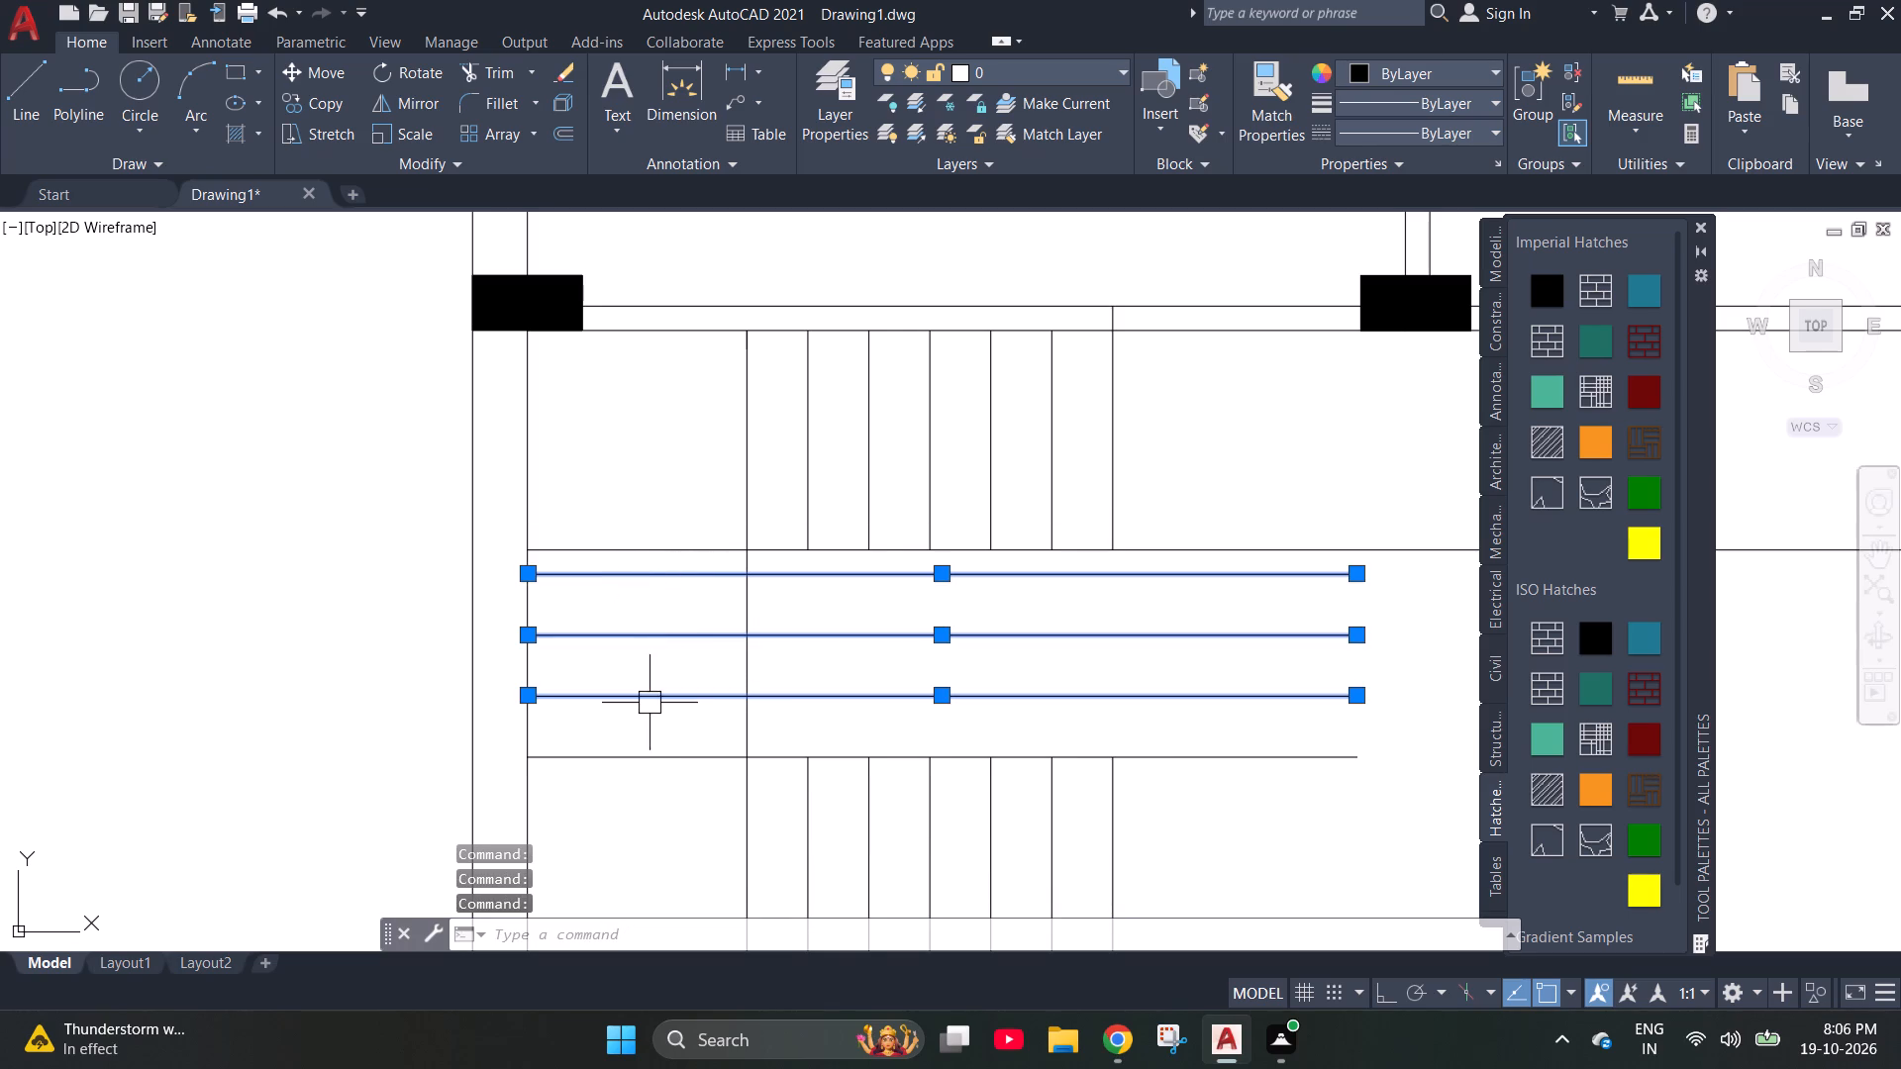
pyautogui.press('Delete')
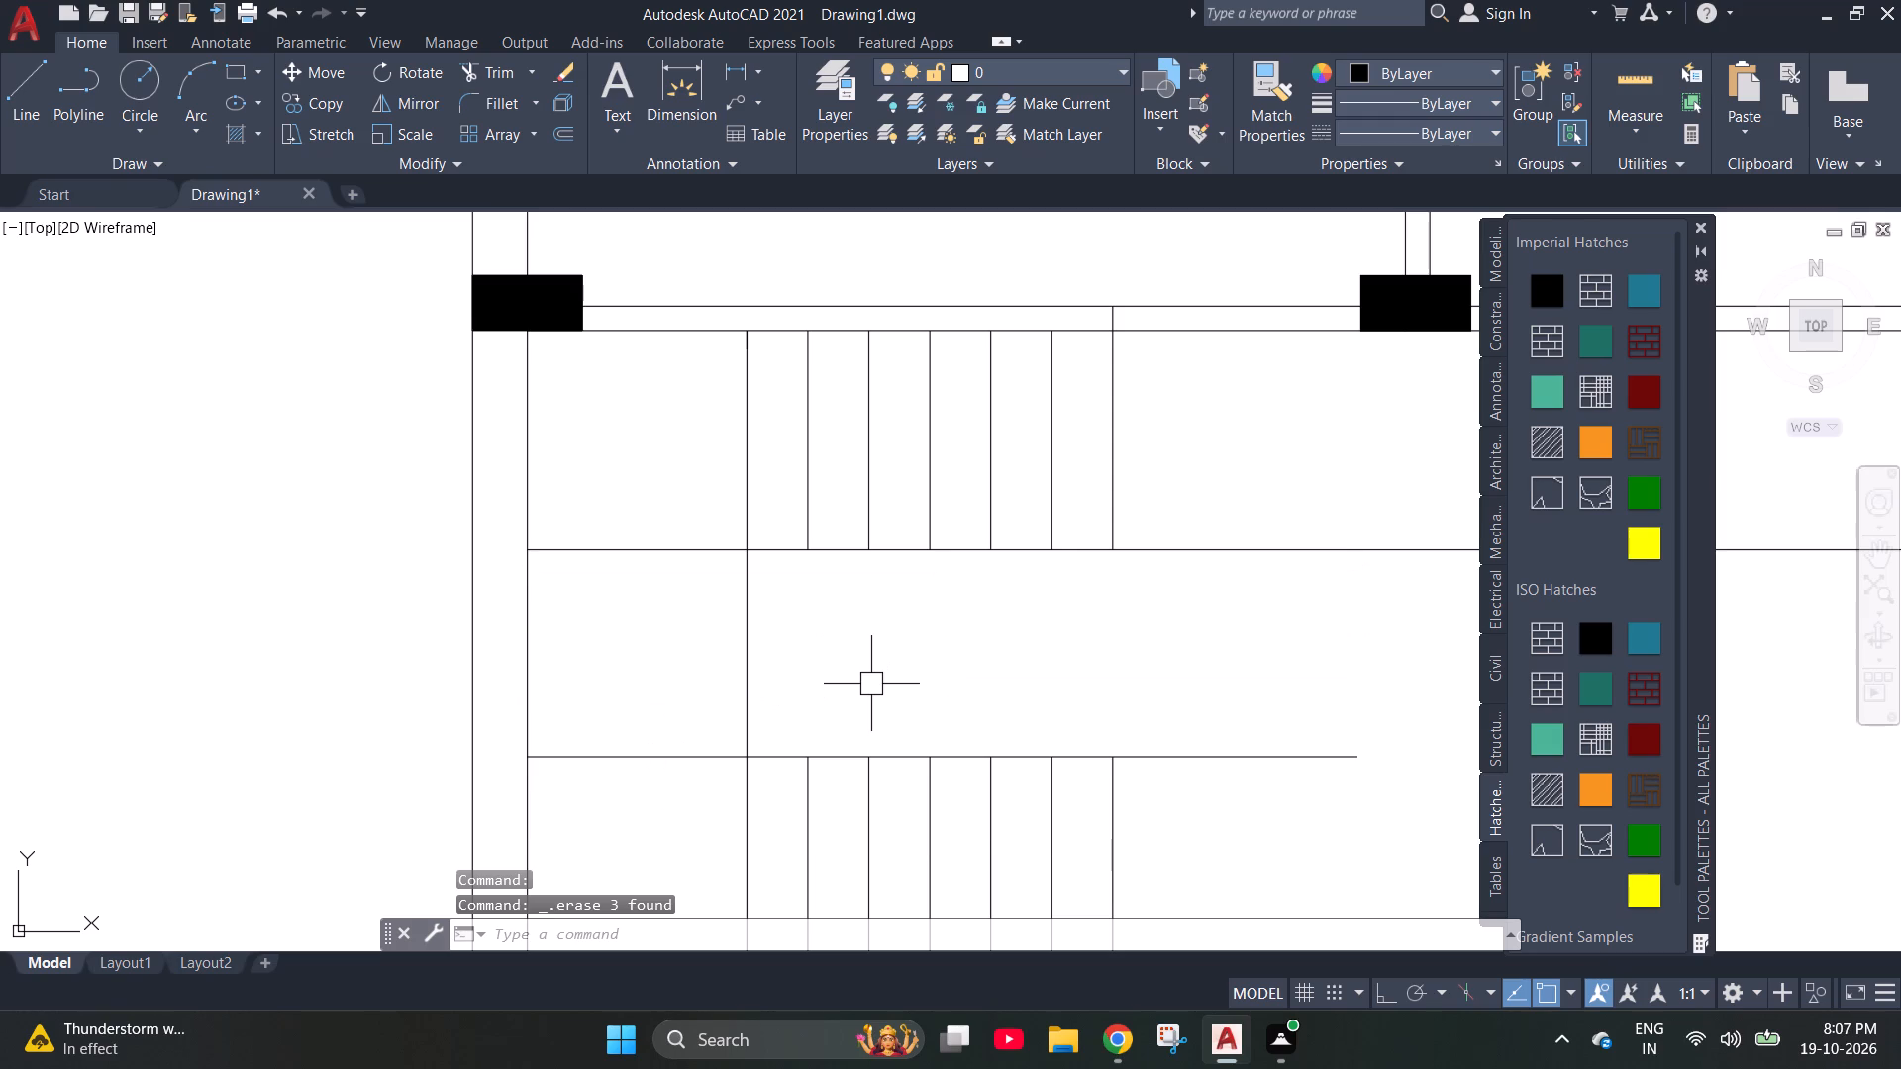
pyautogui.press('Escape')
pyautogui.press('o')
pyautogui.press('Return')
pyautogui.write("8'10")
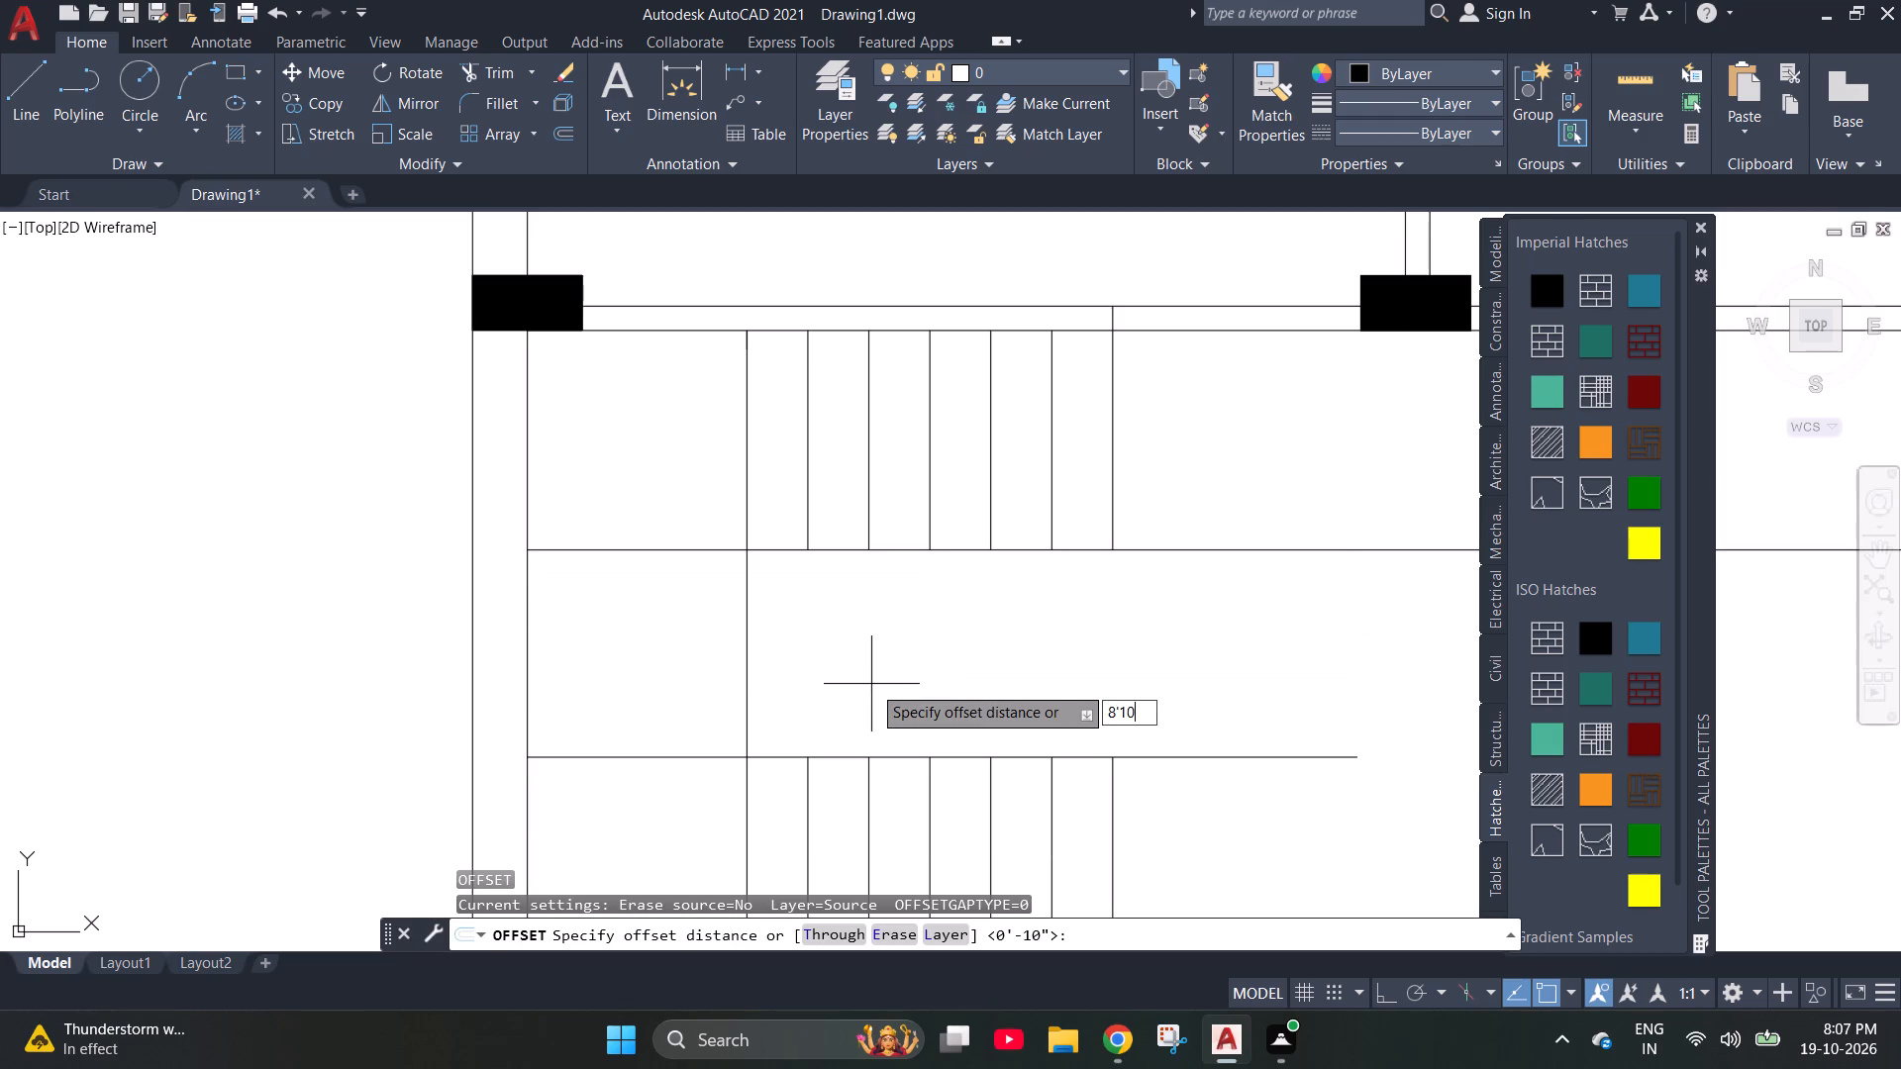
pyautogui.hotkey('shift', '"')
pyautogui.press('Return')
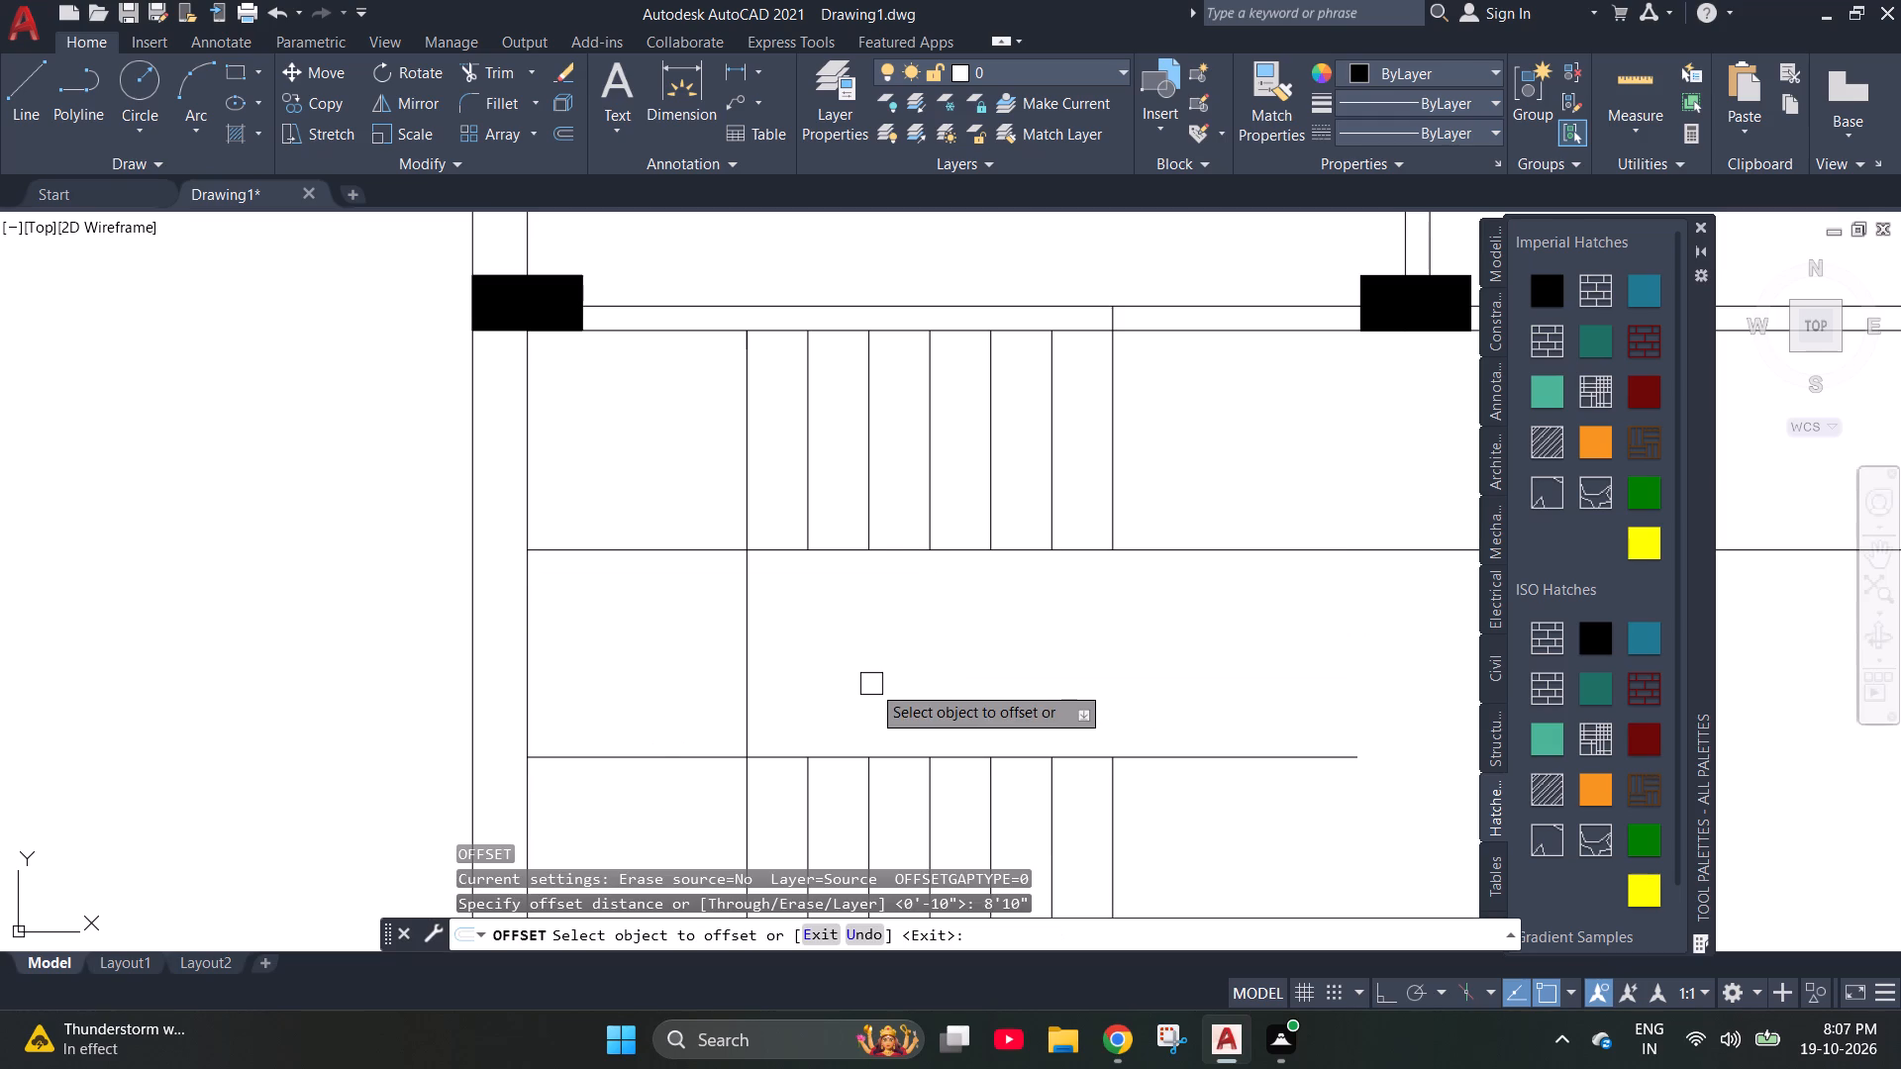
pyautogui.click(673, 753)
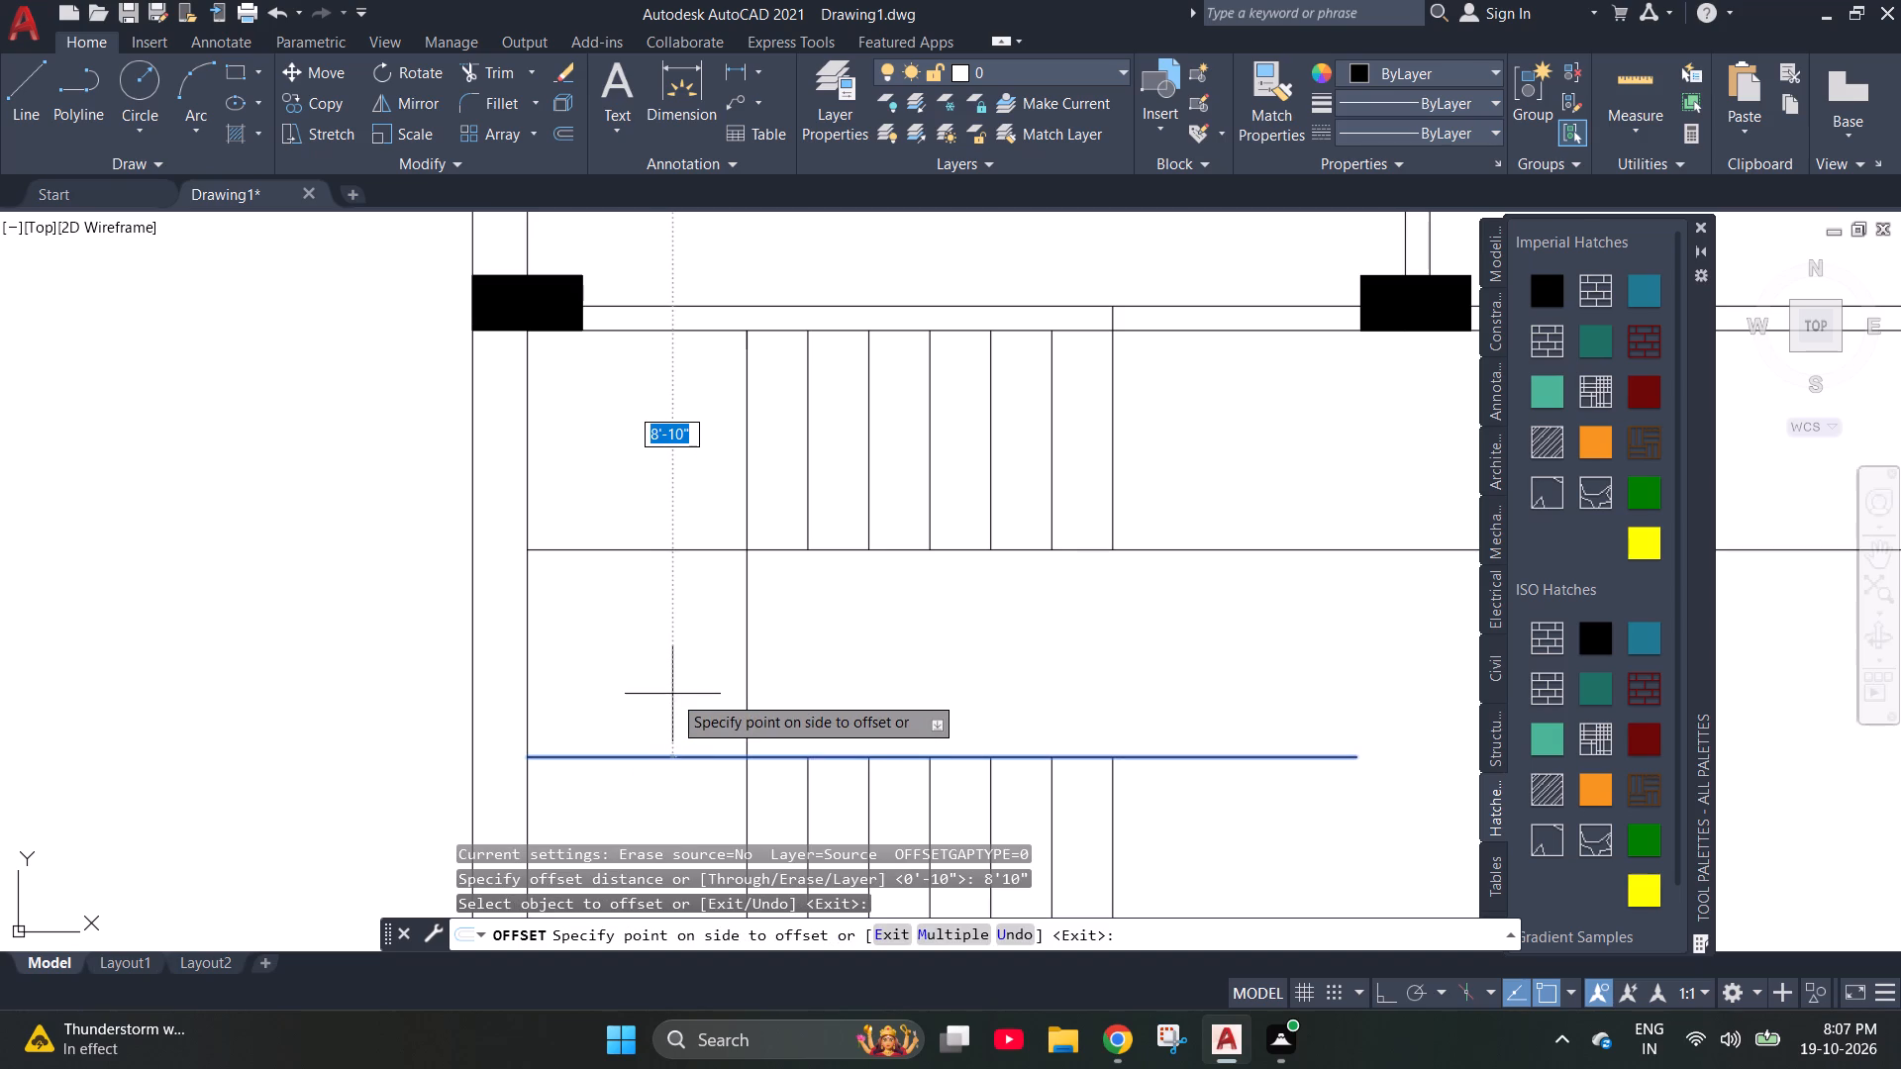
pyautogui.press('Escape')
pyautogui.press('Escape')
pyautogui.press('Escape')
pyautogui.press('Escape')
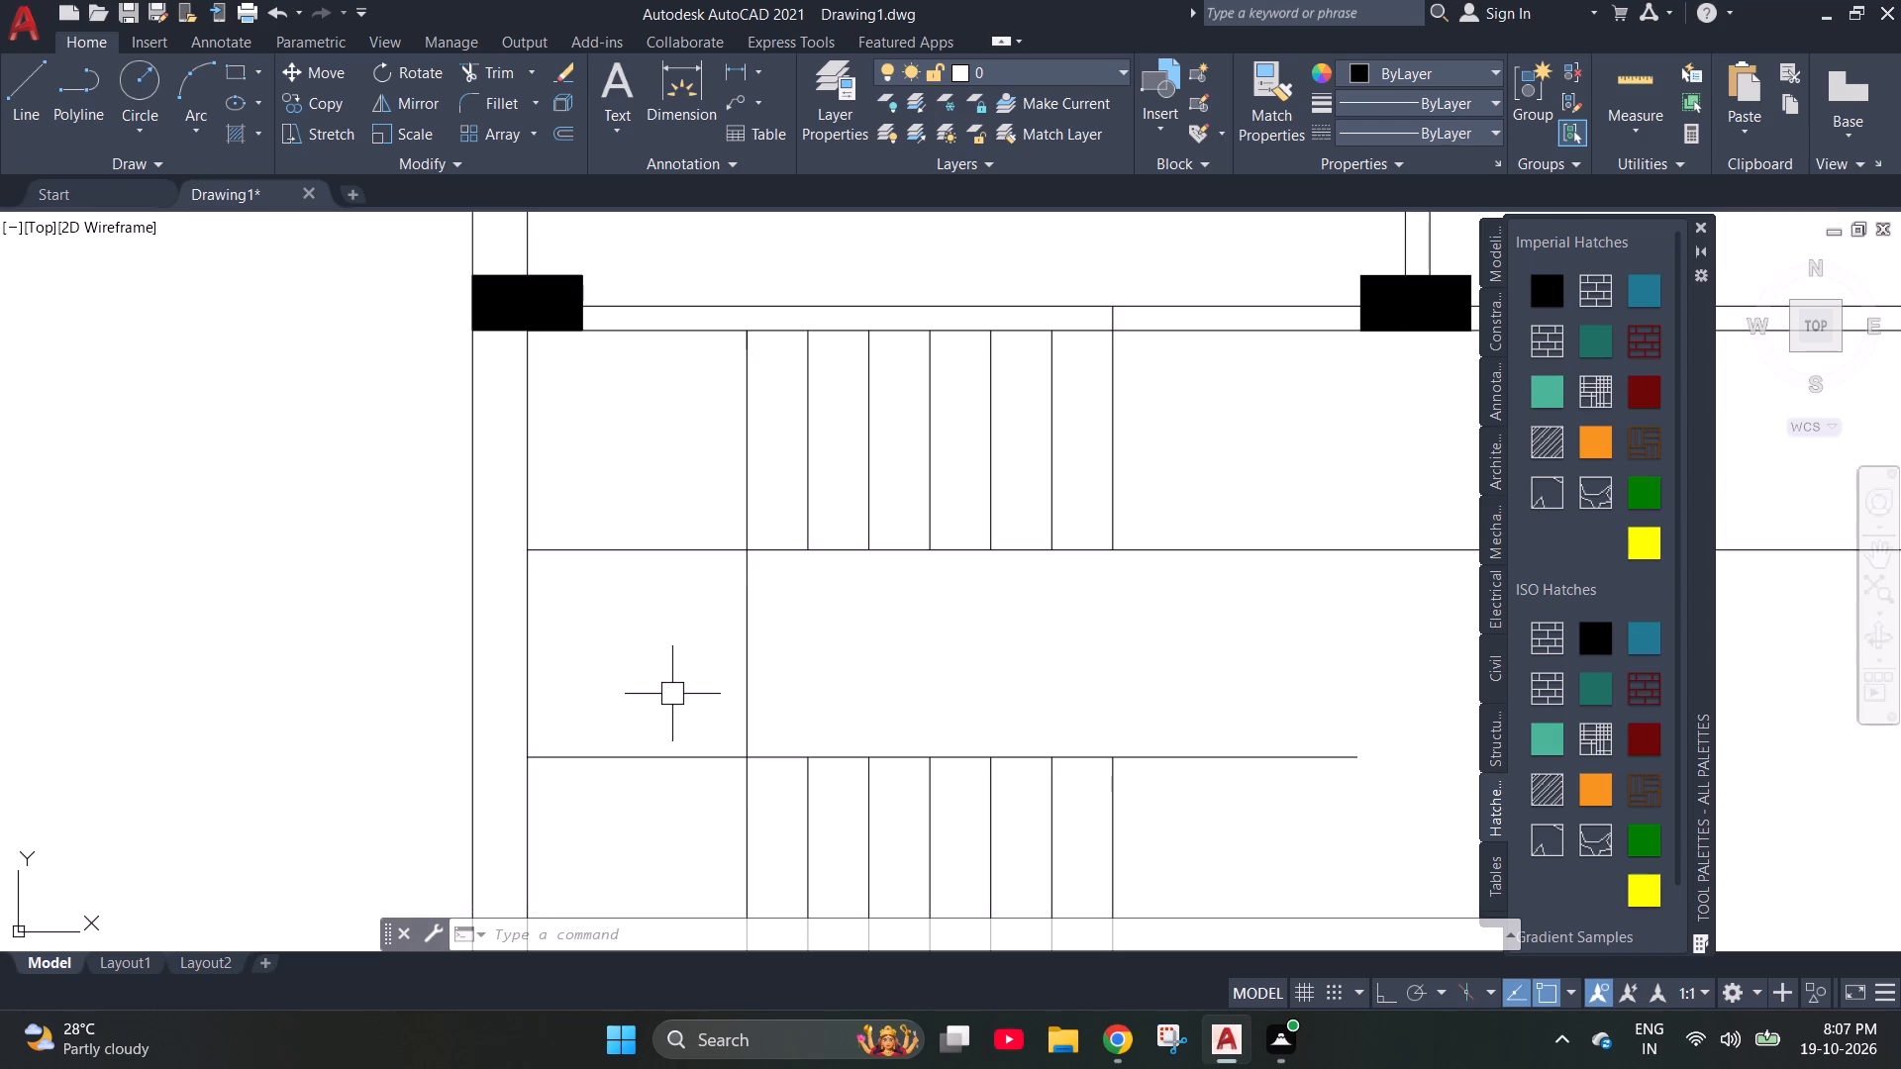
# Start a new Offset and turn object snap off.
pyautogui.press('0')
pyautogui.press('Escape')
pyautogui.press('Escape')
pyautogui.press('o')
pyautogui.press('Return')
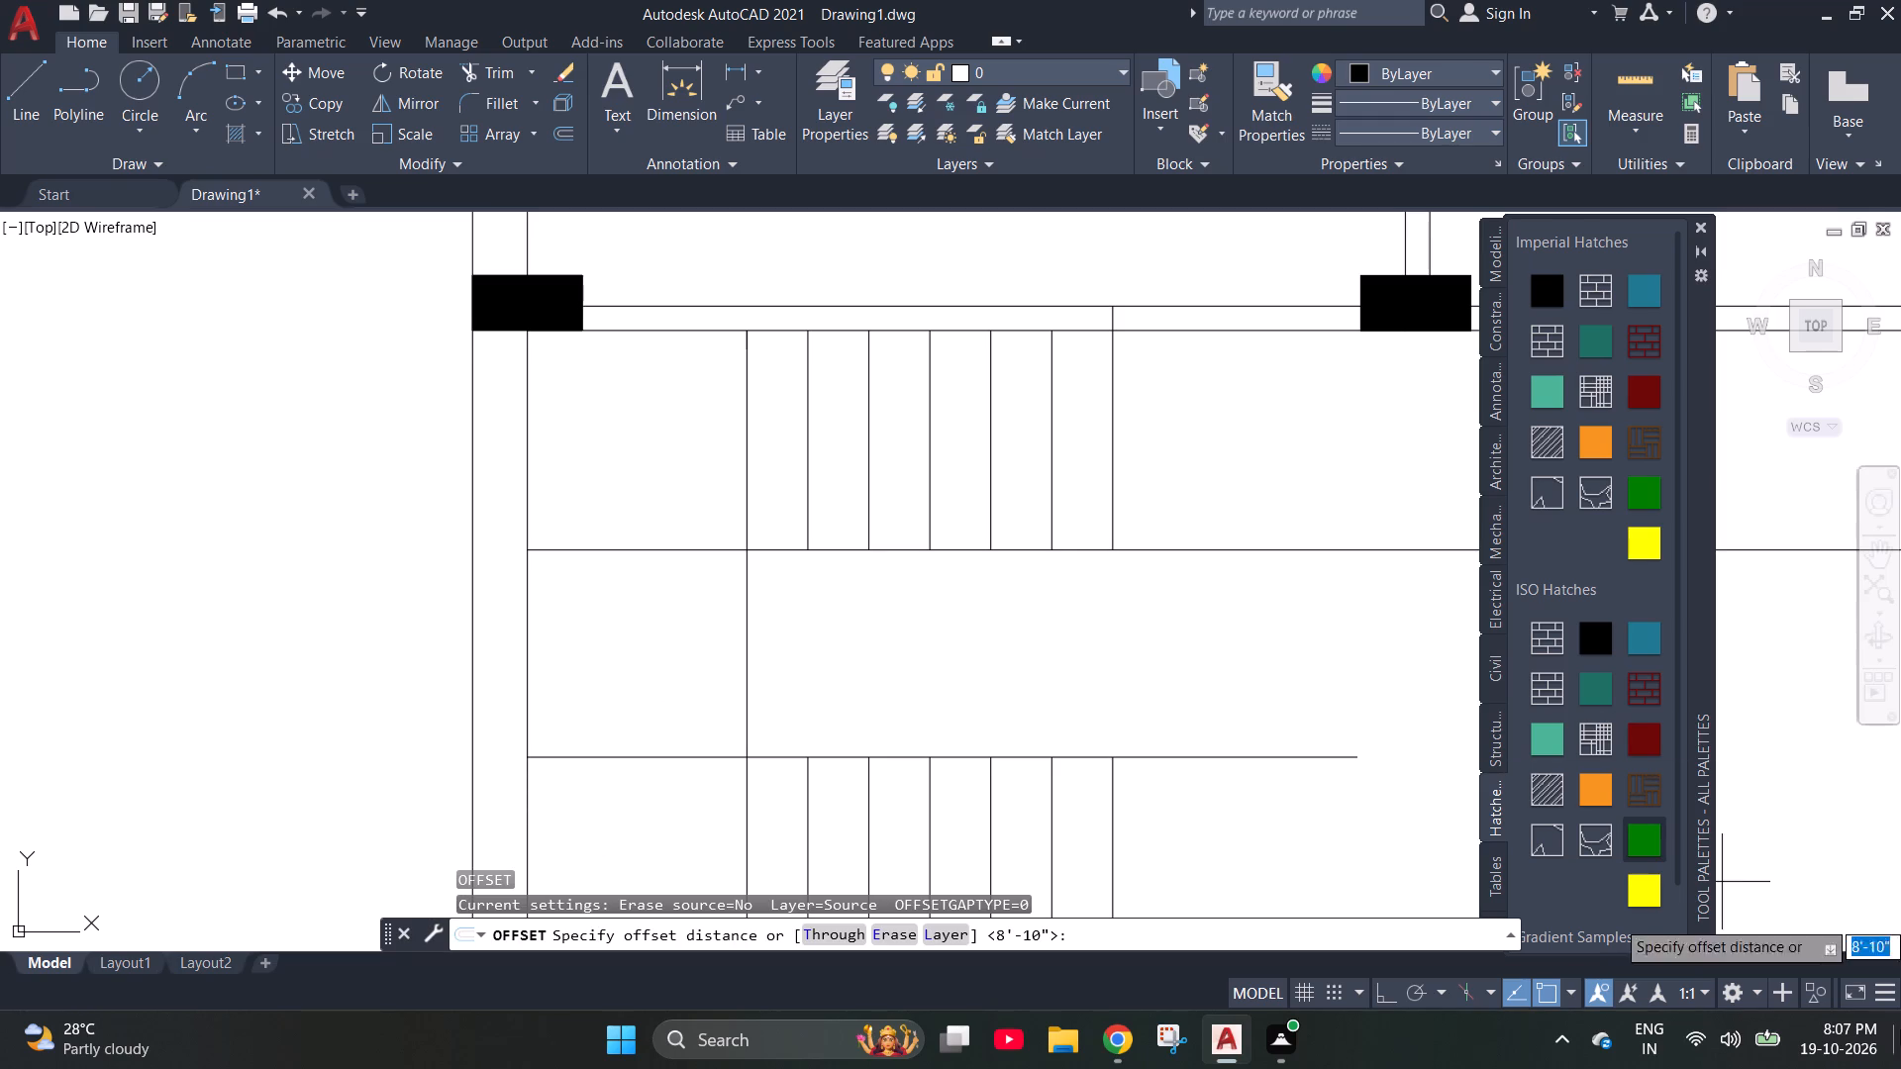
pyautogui.click(1549, 1003)
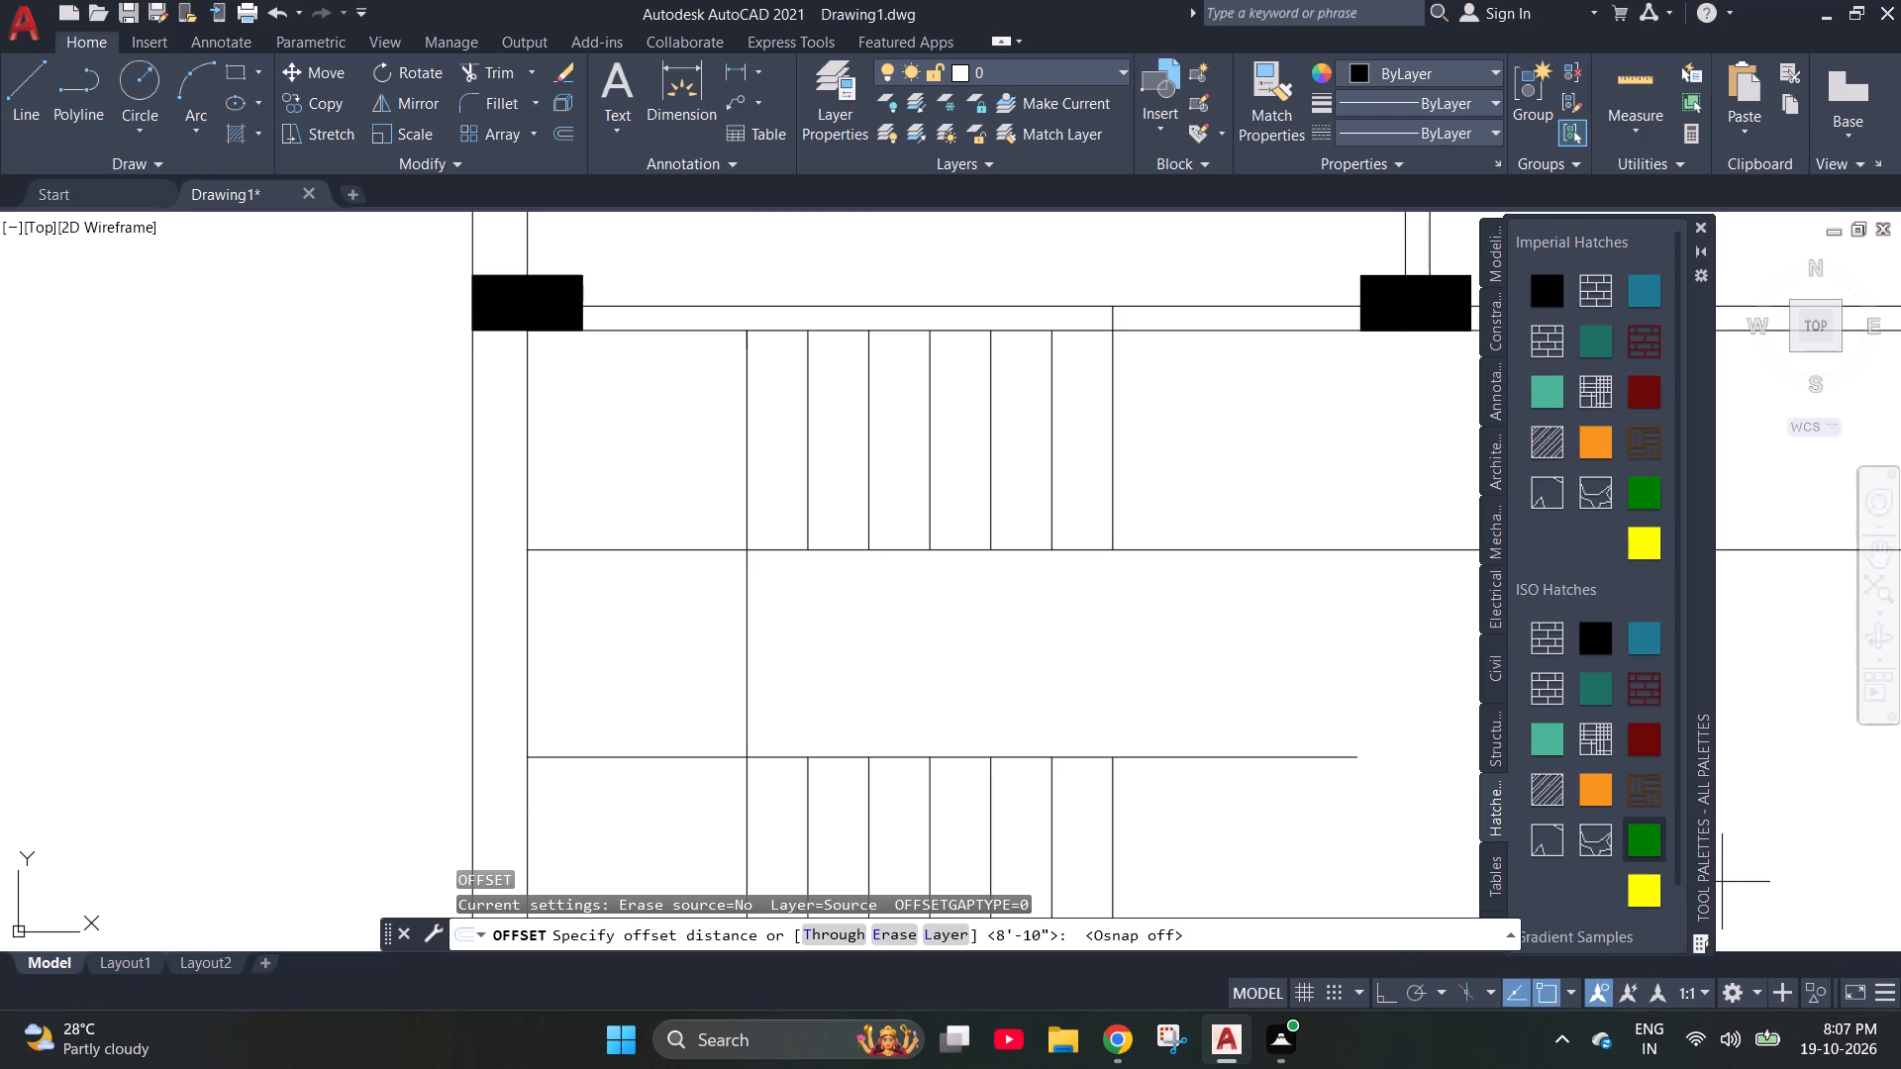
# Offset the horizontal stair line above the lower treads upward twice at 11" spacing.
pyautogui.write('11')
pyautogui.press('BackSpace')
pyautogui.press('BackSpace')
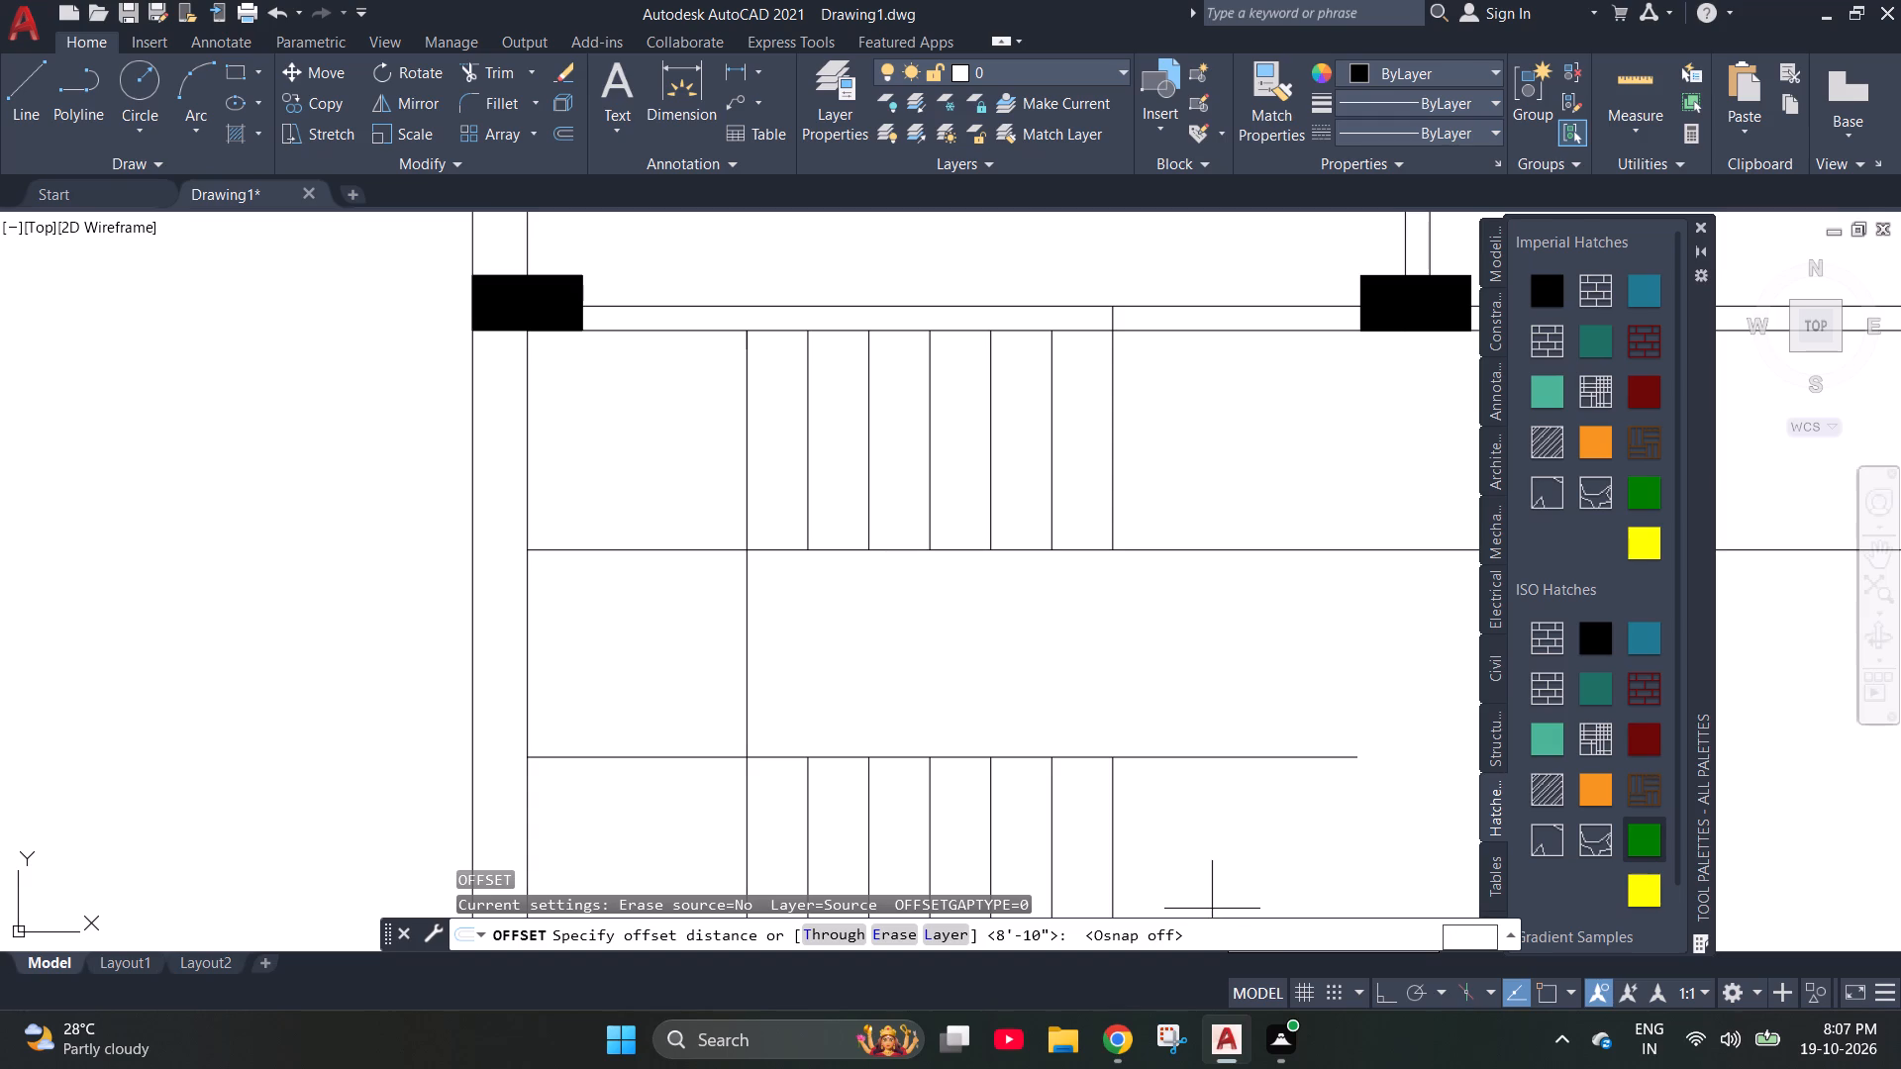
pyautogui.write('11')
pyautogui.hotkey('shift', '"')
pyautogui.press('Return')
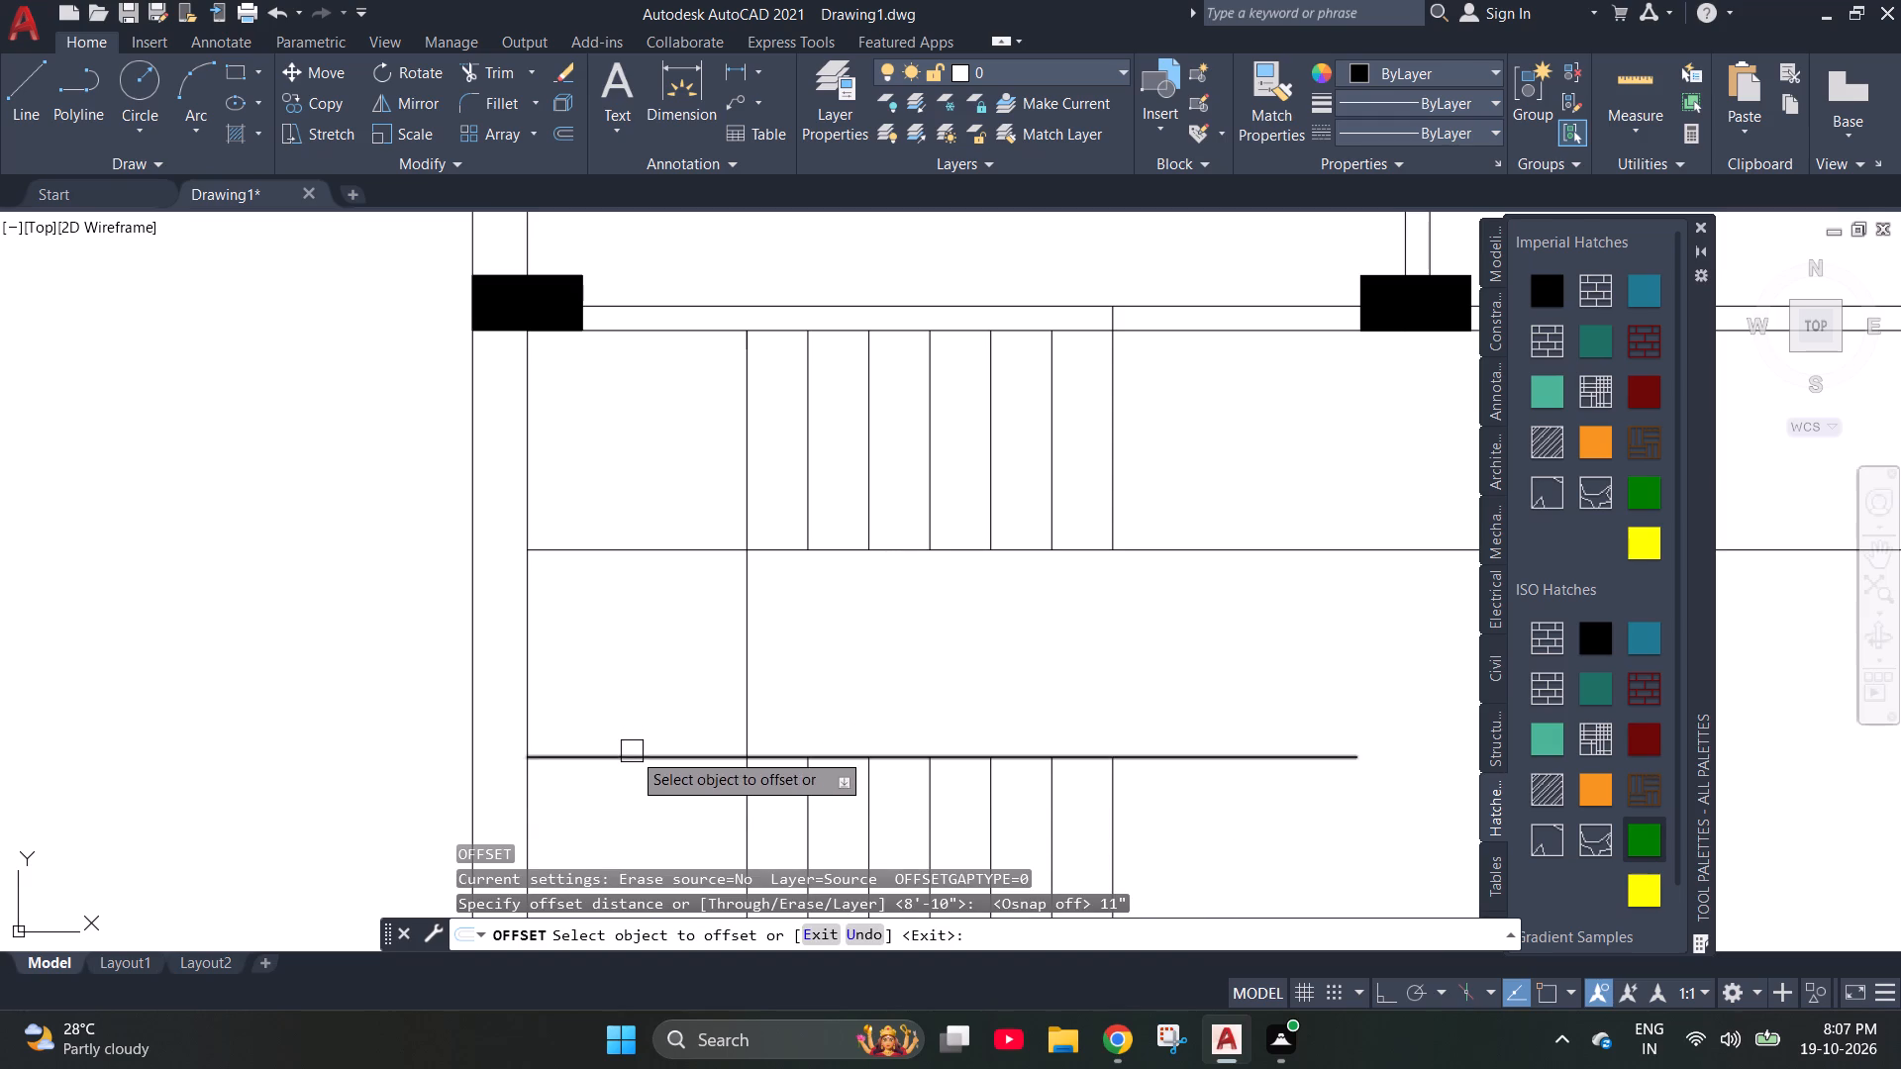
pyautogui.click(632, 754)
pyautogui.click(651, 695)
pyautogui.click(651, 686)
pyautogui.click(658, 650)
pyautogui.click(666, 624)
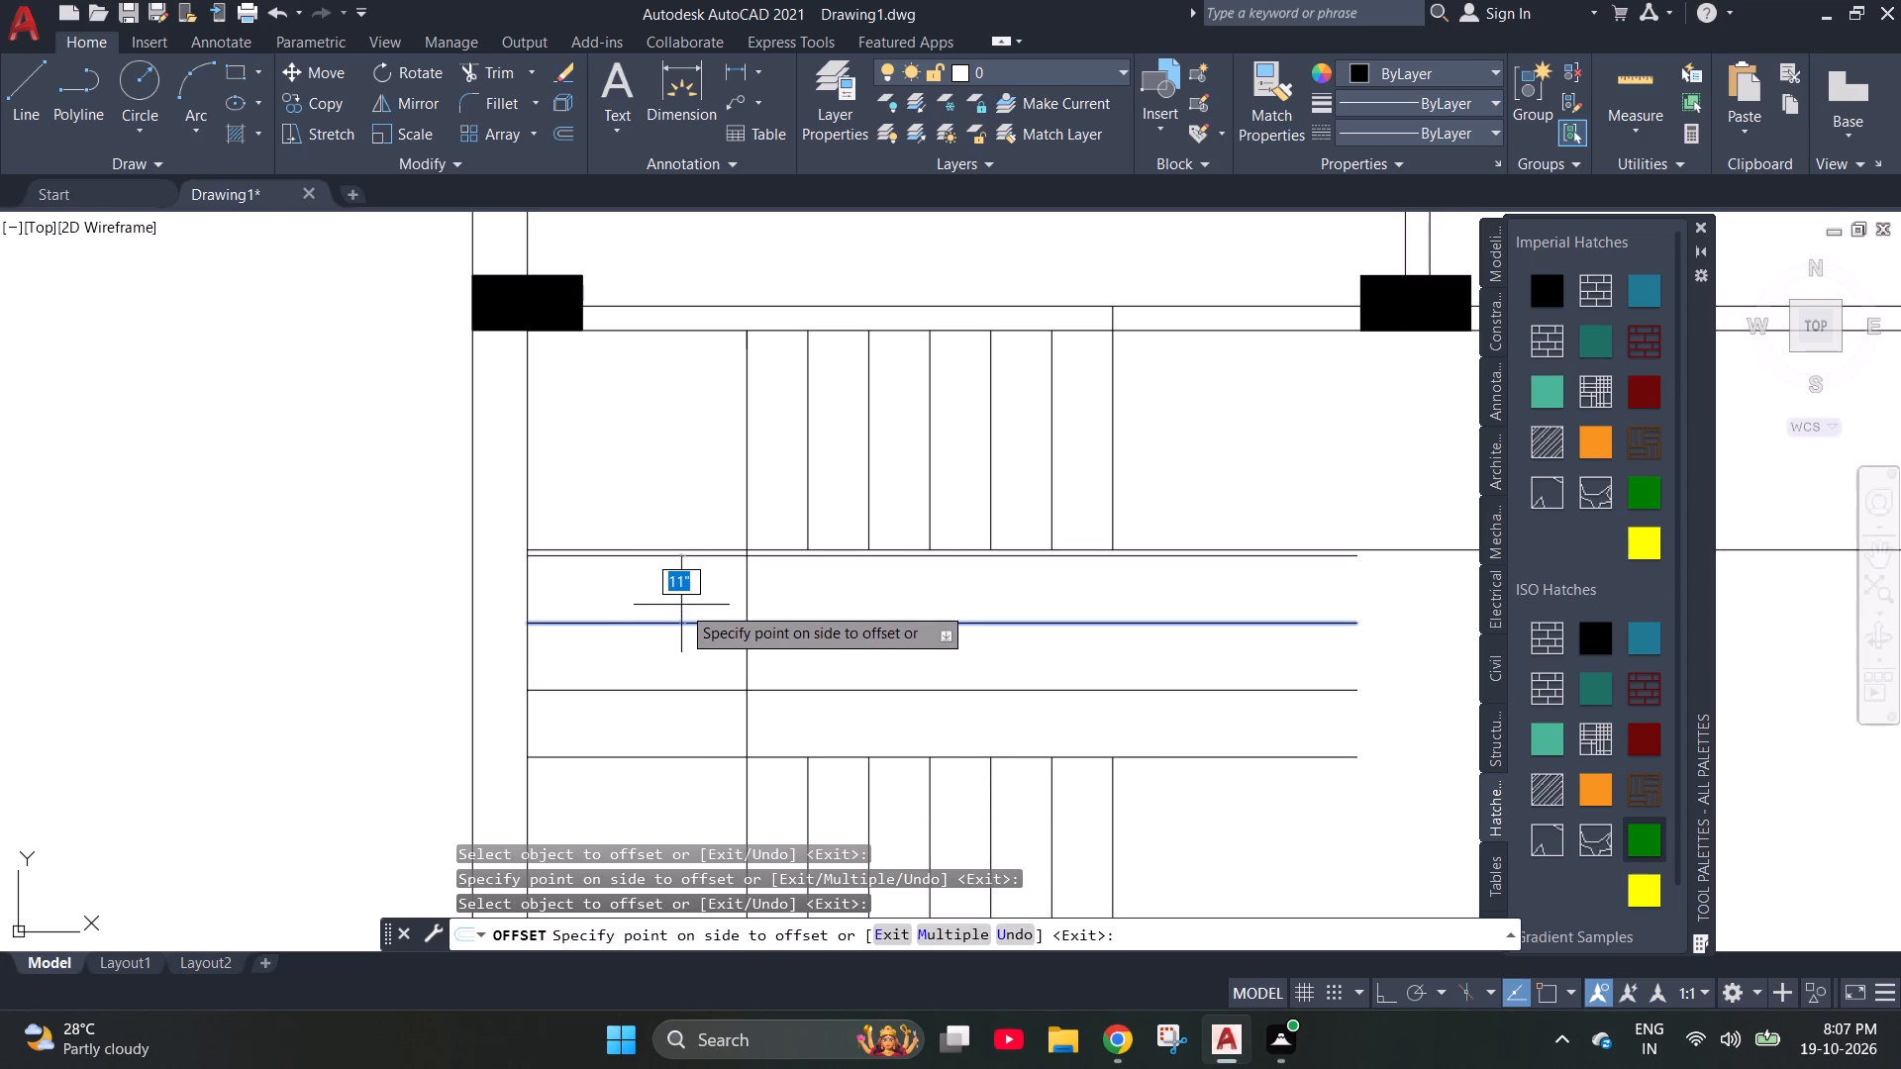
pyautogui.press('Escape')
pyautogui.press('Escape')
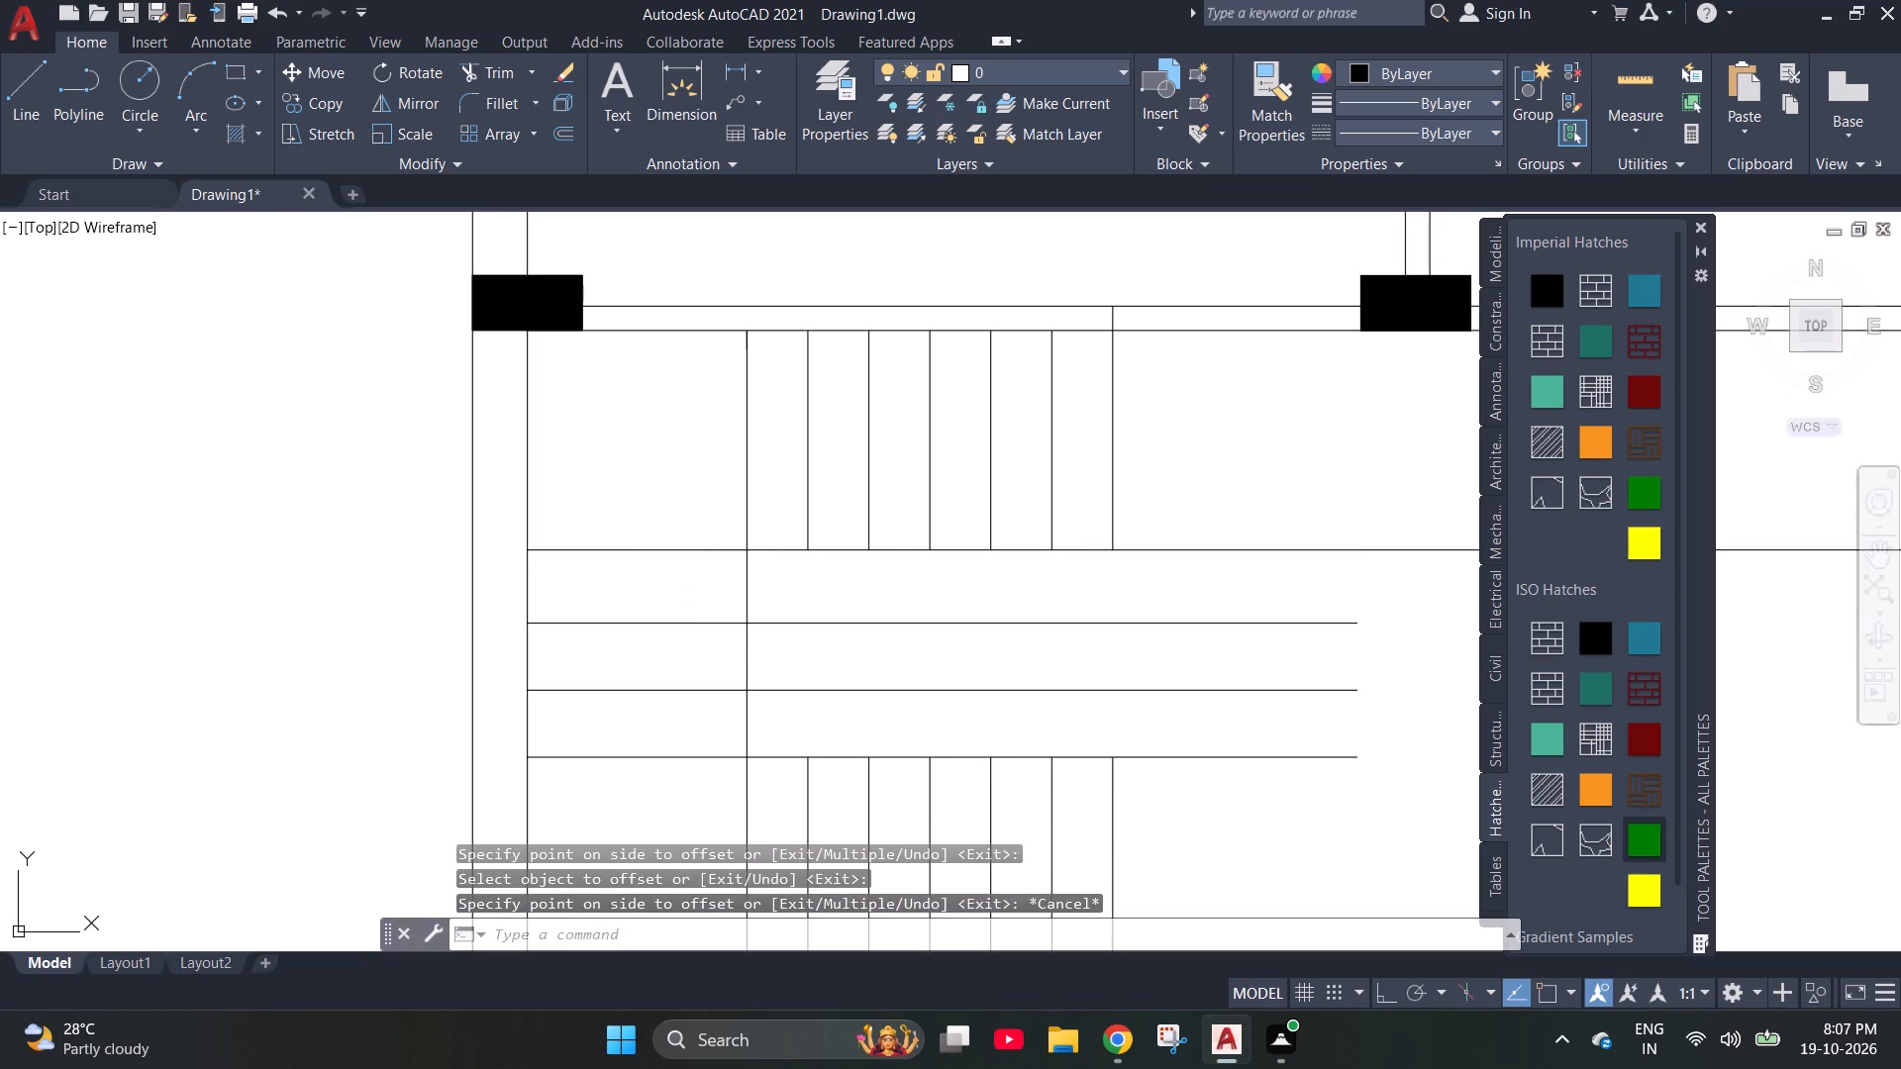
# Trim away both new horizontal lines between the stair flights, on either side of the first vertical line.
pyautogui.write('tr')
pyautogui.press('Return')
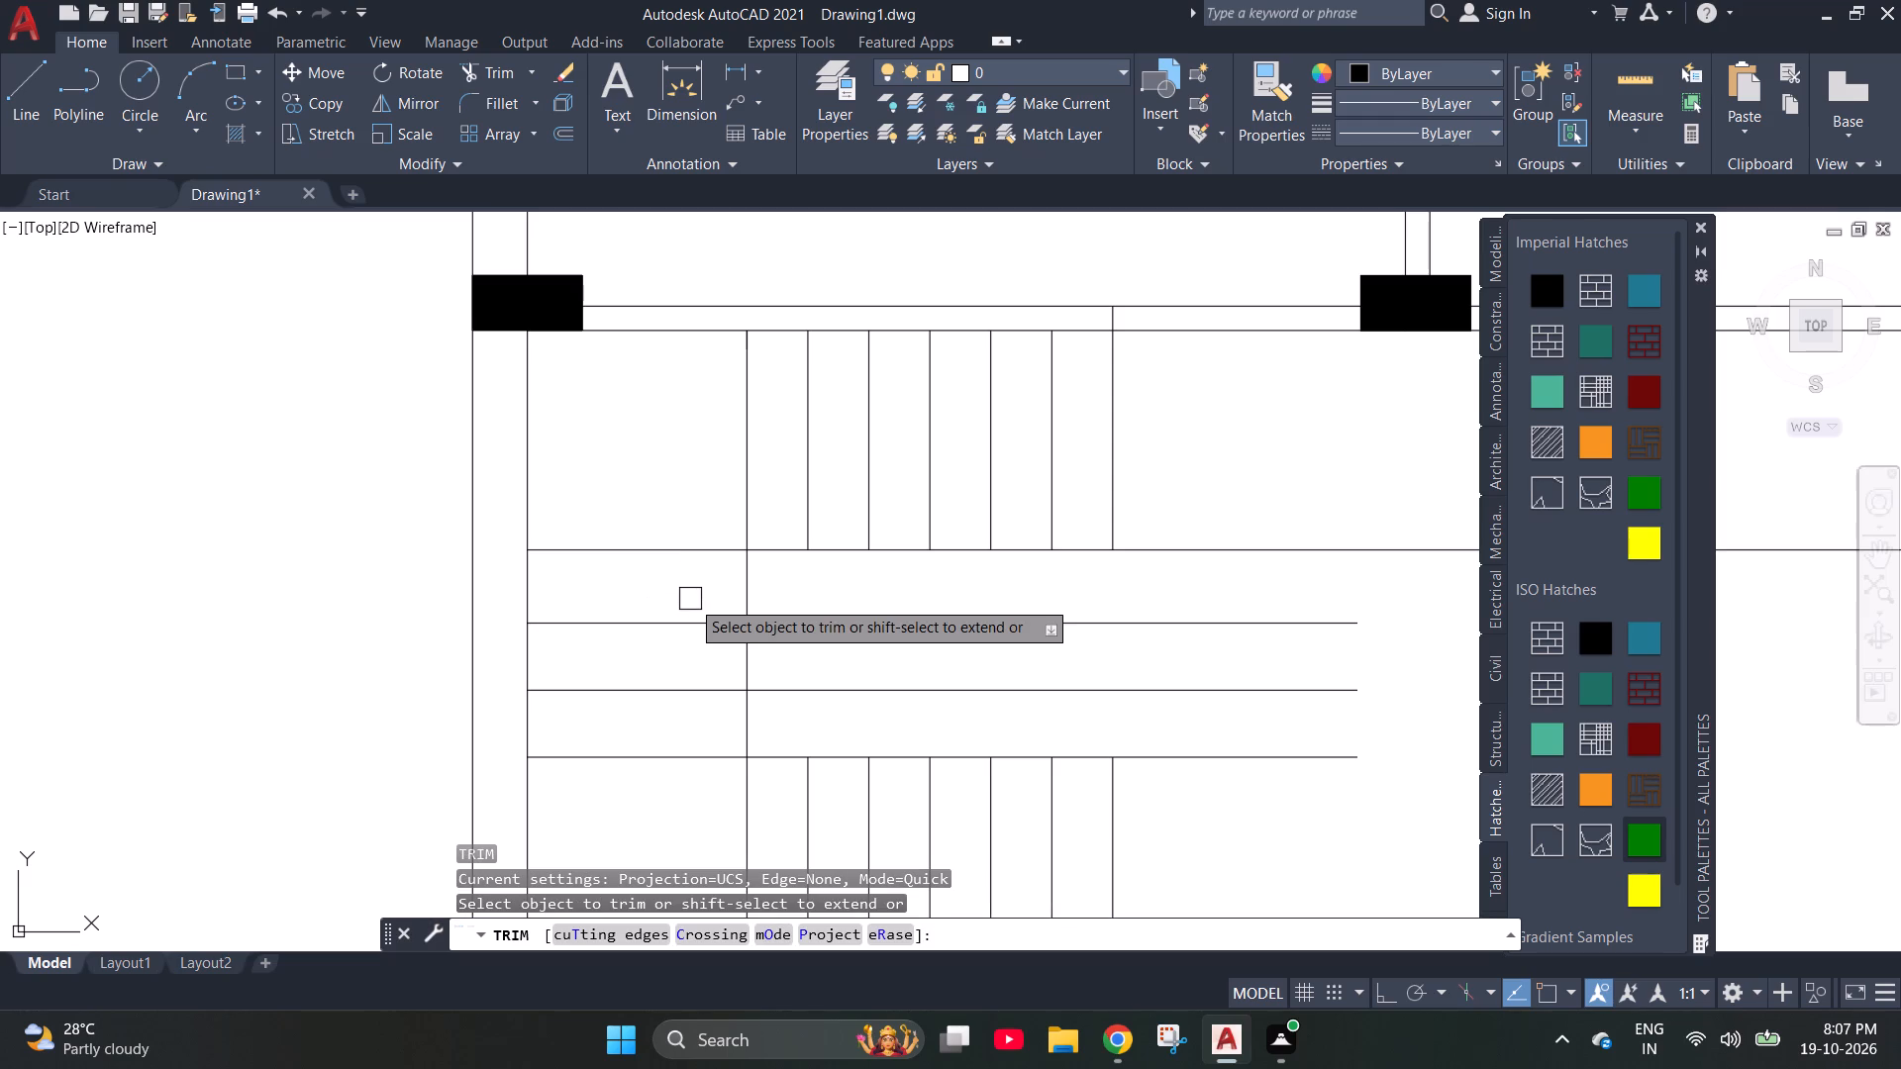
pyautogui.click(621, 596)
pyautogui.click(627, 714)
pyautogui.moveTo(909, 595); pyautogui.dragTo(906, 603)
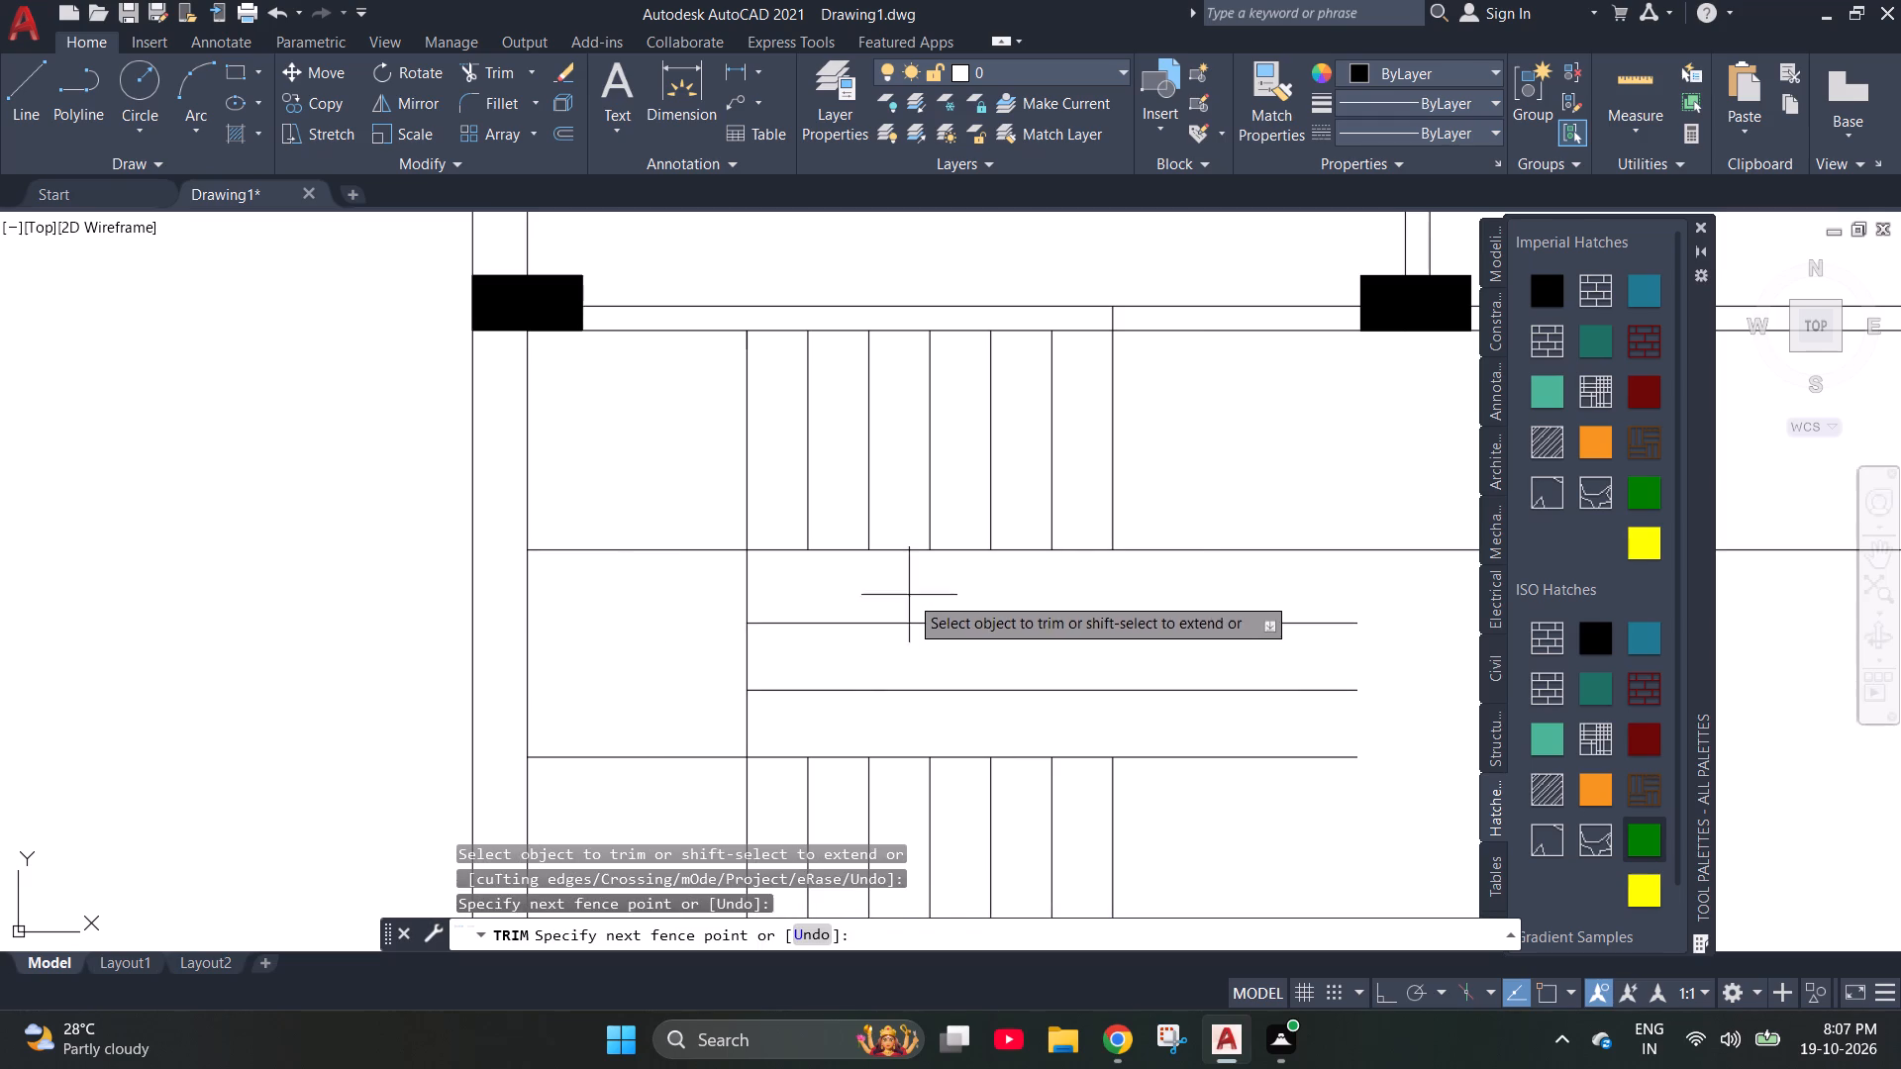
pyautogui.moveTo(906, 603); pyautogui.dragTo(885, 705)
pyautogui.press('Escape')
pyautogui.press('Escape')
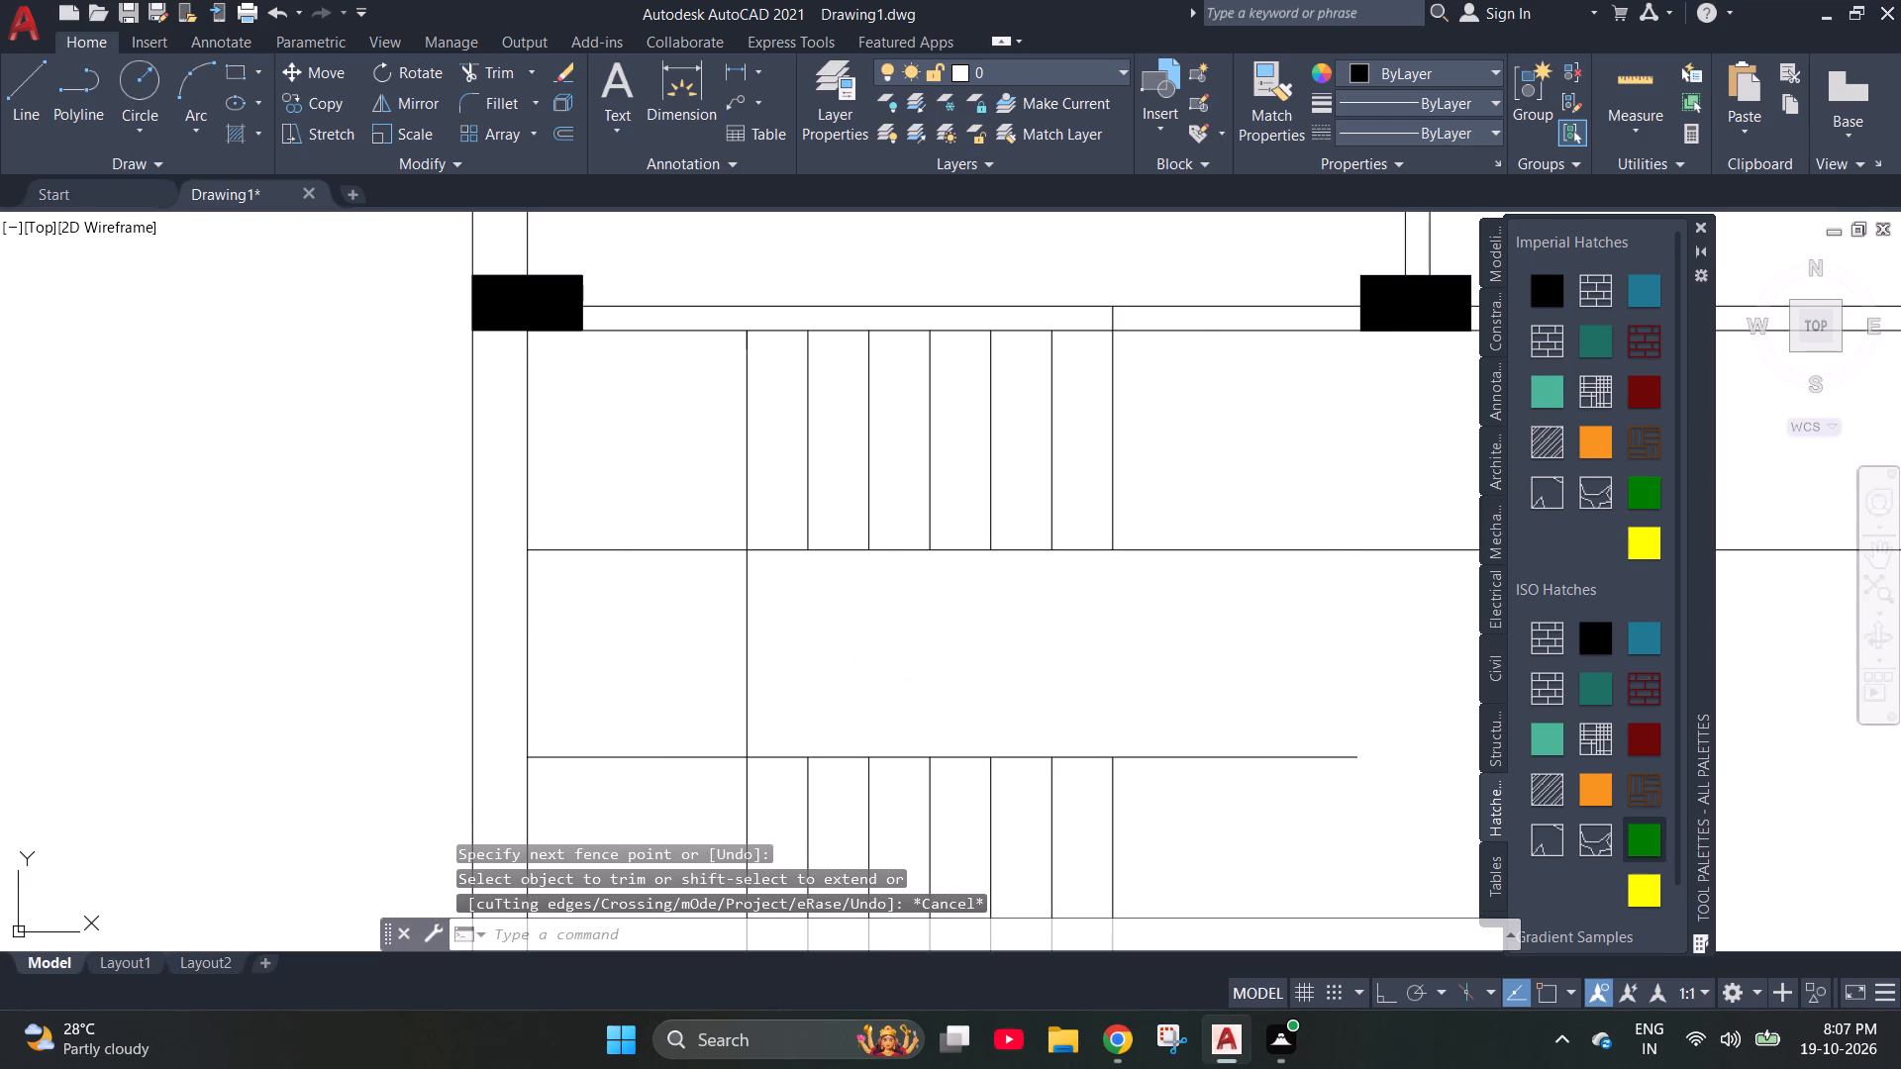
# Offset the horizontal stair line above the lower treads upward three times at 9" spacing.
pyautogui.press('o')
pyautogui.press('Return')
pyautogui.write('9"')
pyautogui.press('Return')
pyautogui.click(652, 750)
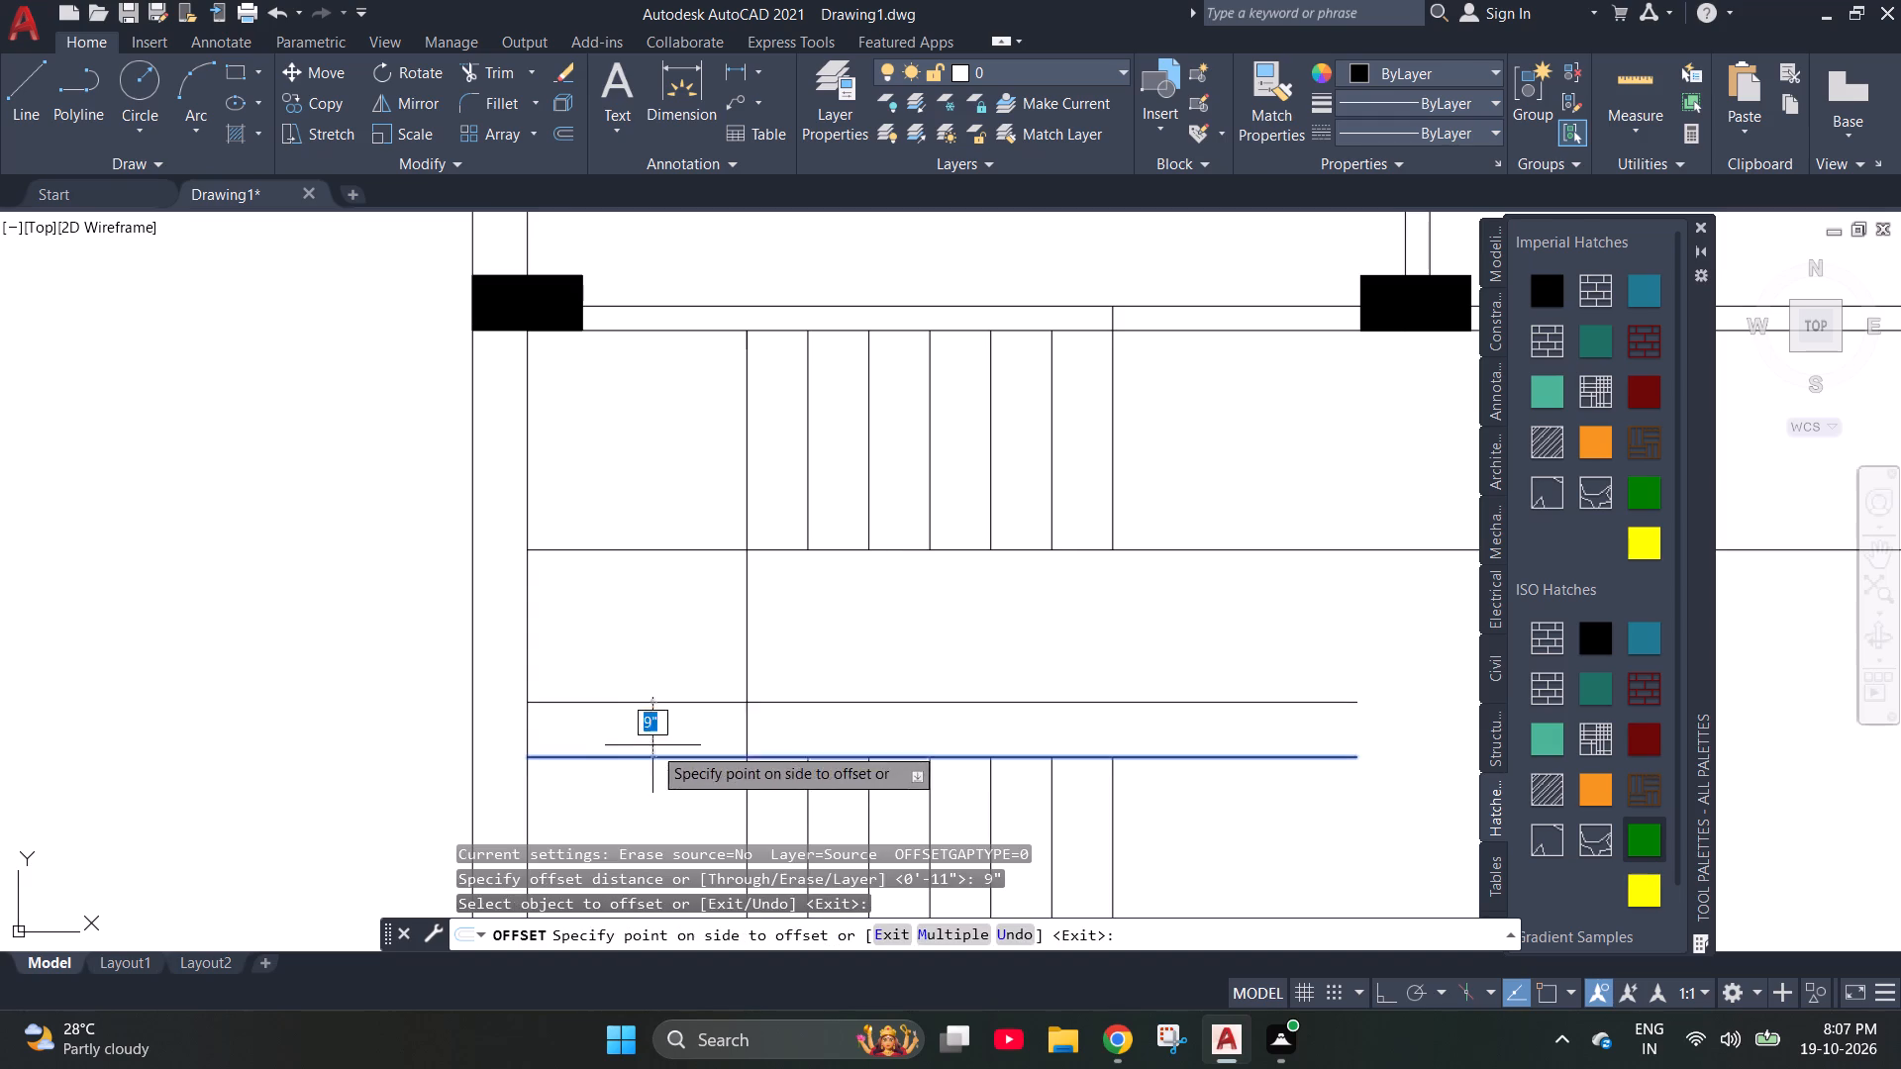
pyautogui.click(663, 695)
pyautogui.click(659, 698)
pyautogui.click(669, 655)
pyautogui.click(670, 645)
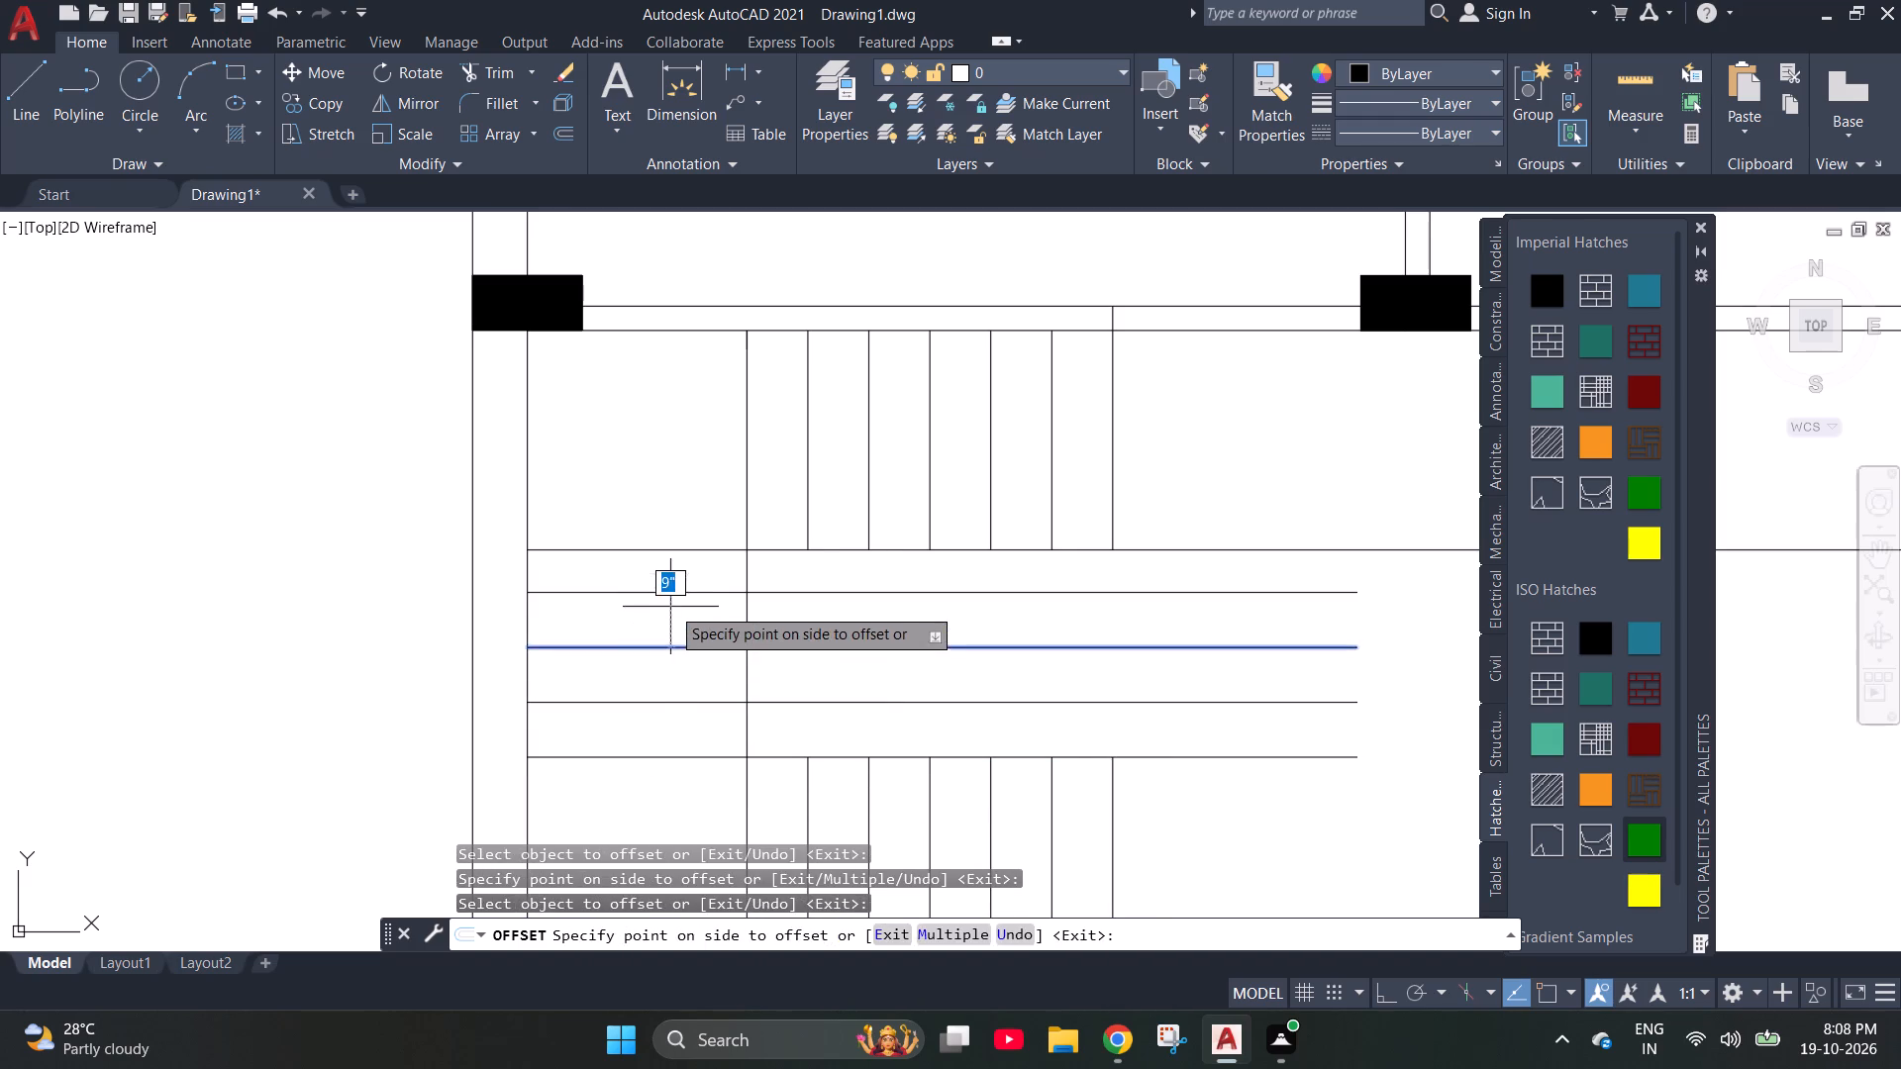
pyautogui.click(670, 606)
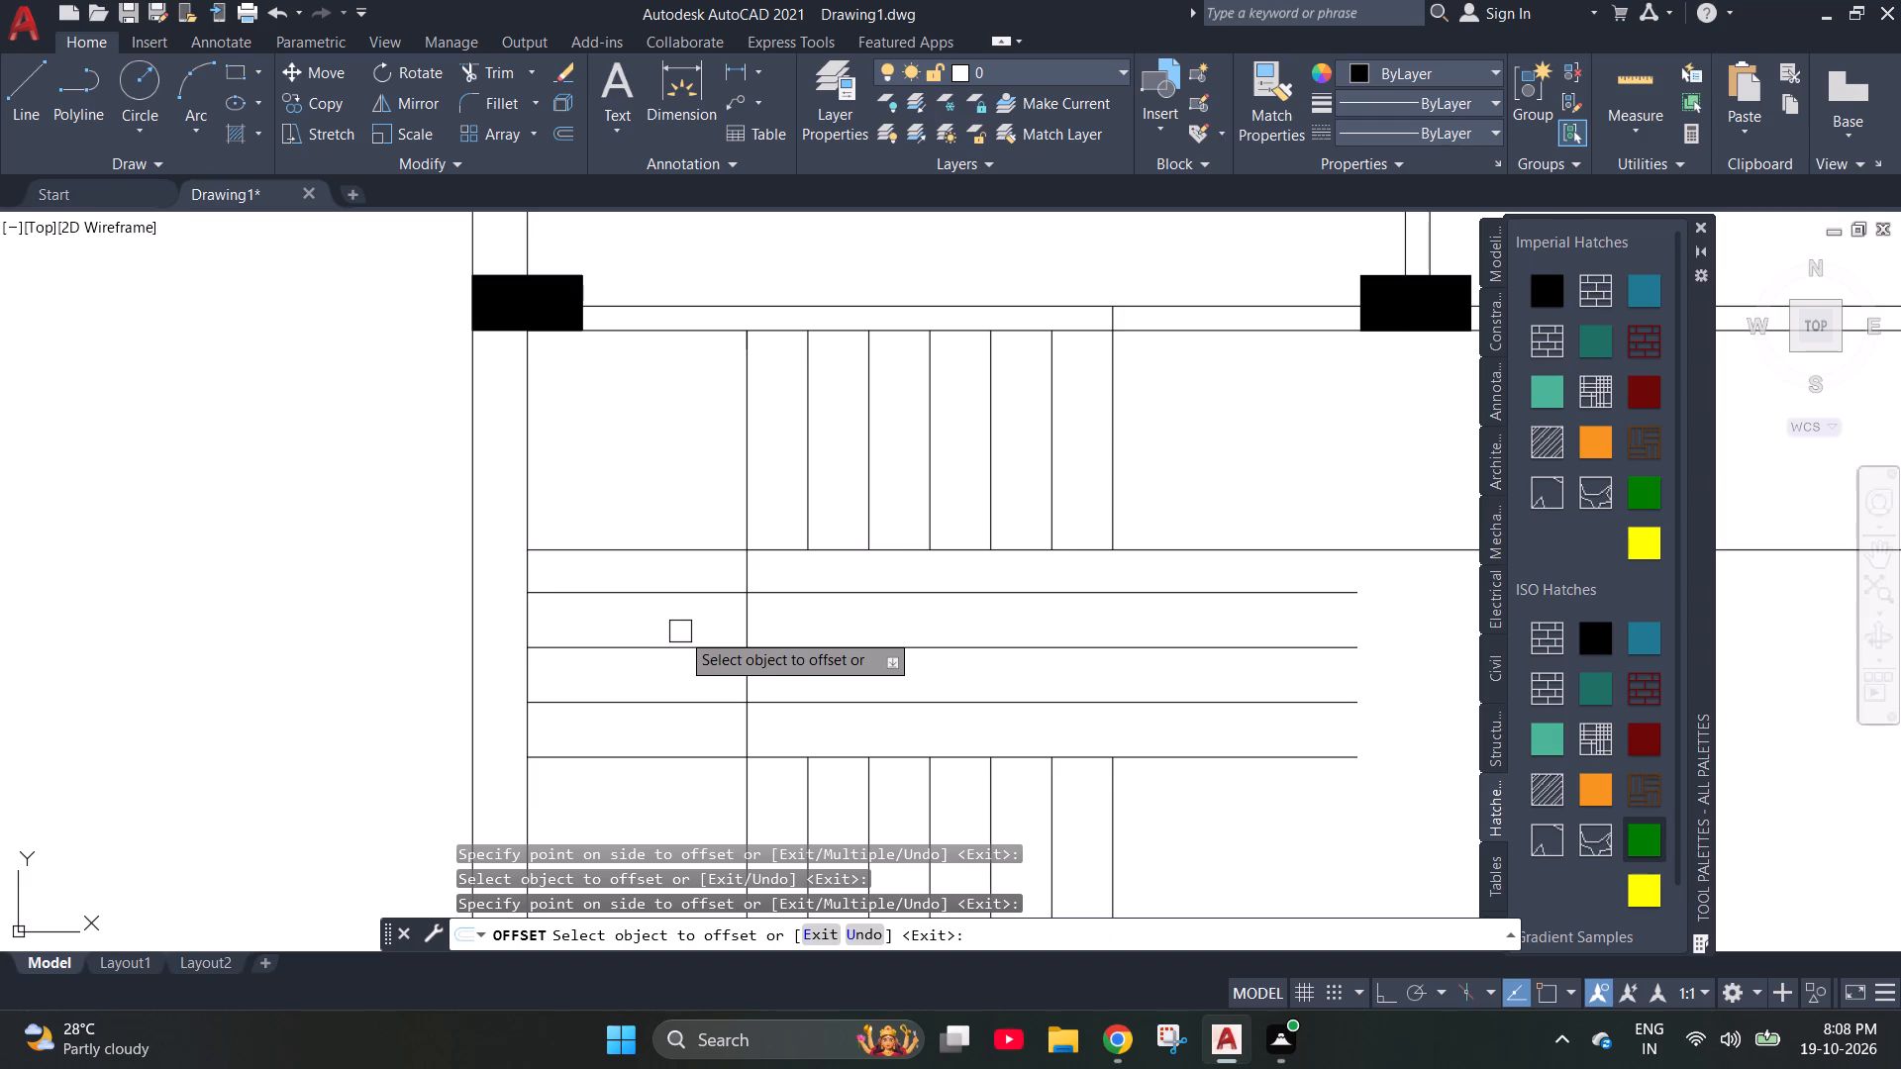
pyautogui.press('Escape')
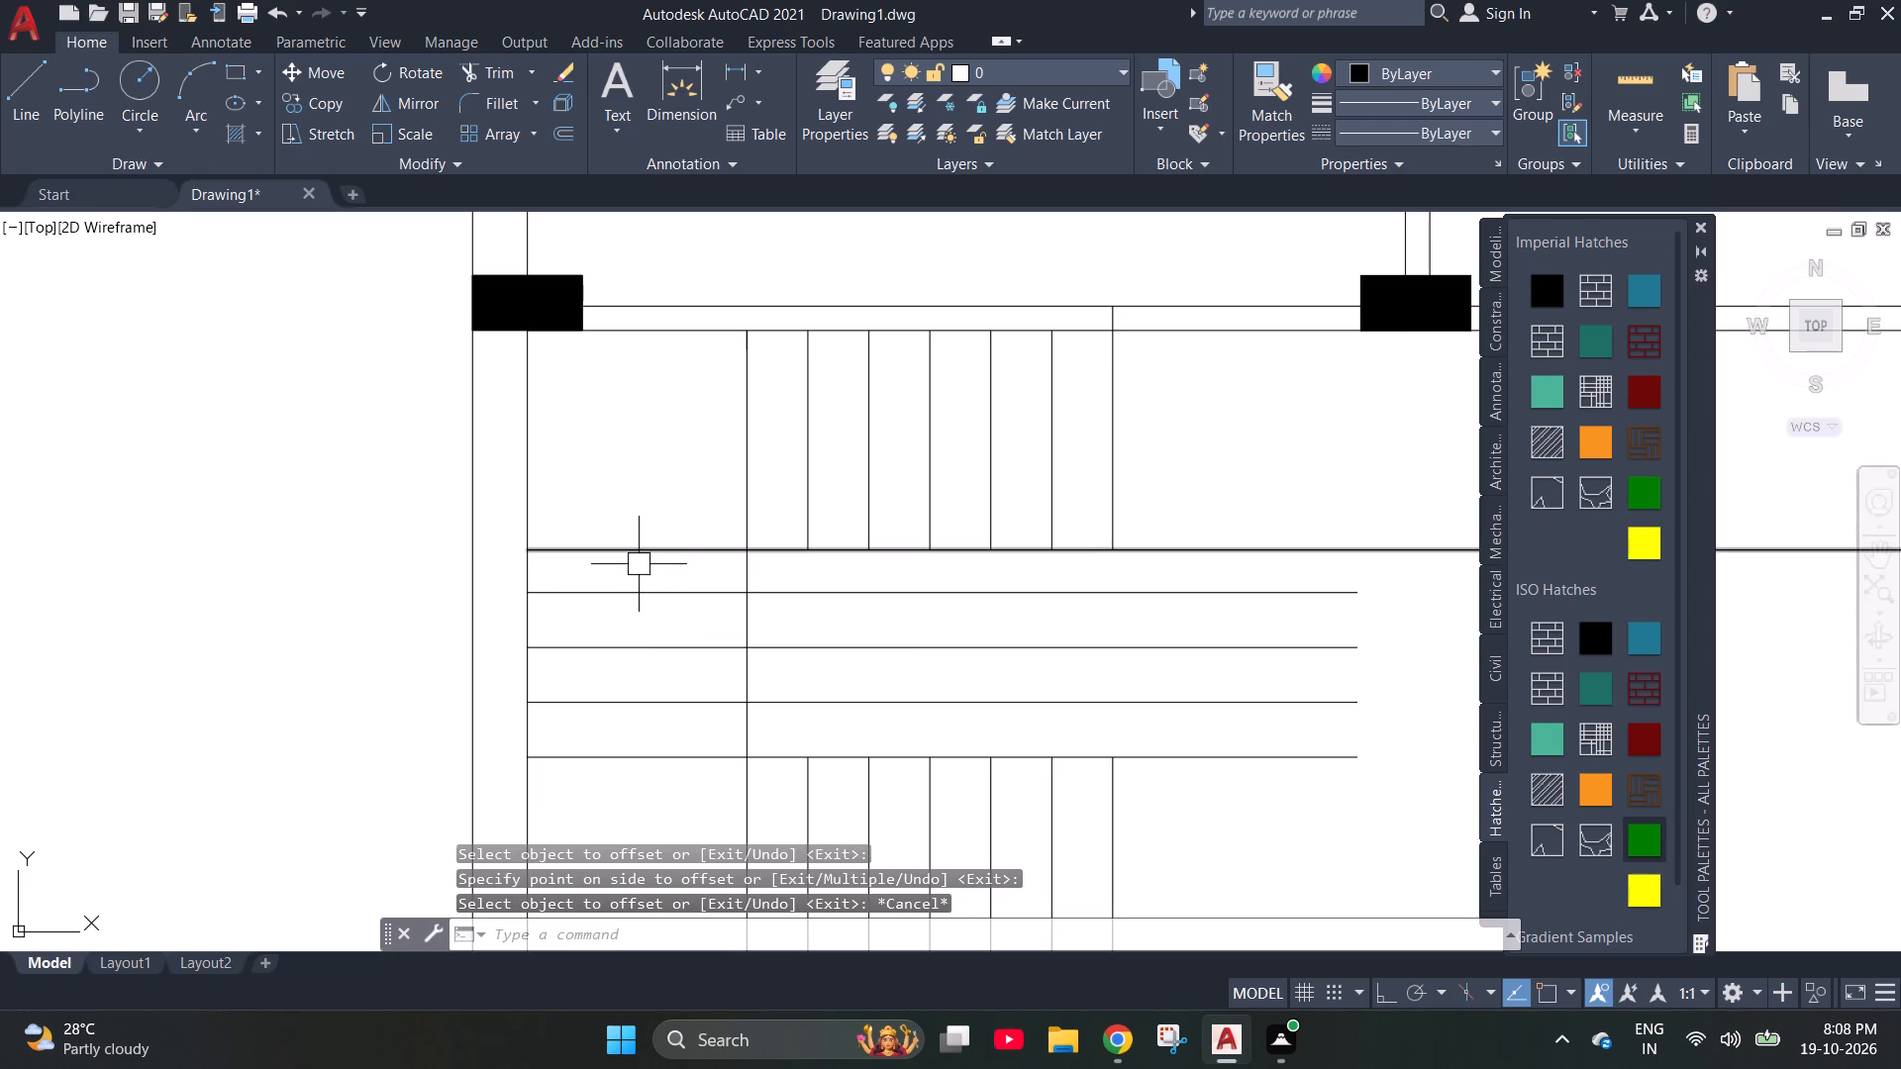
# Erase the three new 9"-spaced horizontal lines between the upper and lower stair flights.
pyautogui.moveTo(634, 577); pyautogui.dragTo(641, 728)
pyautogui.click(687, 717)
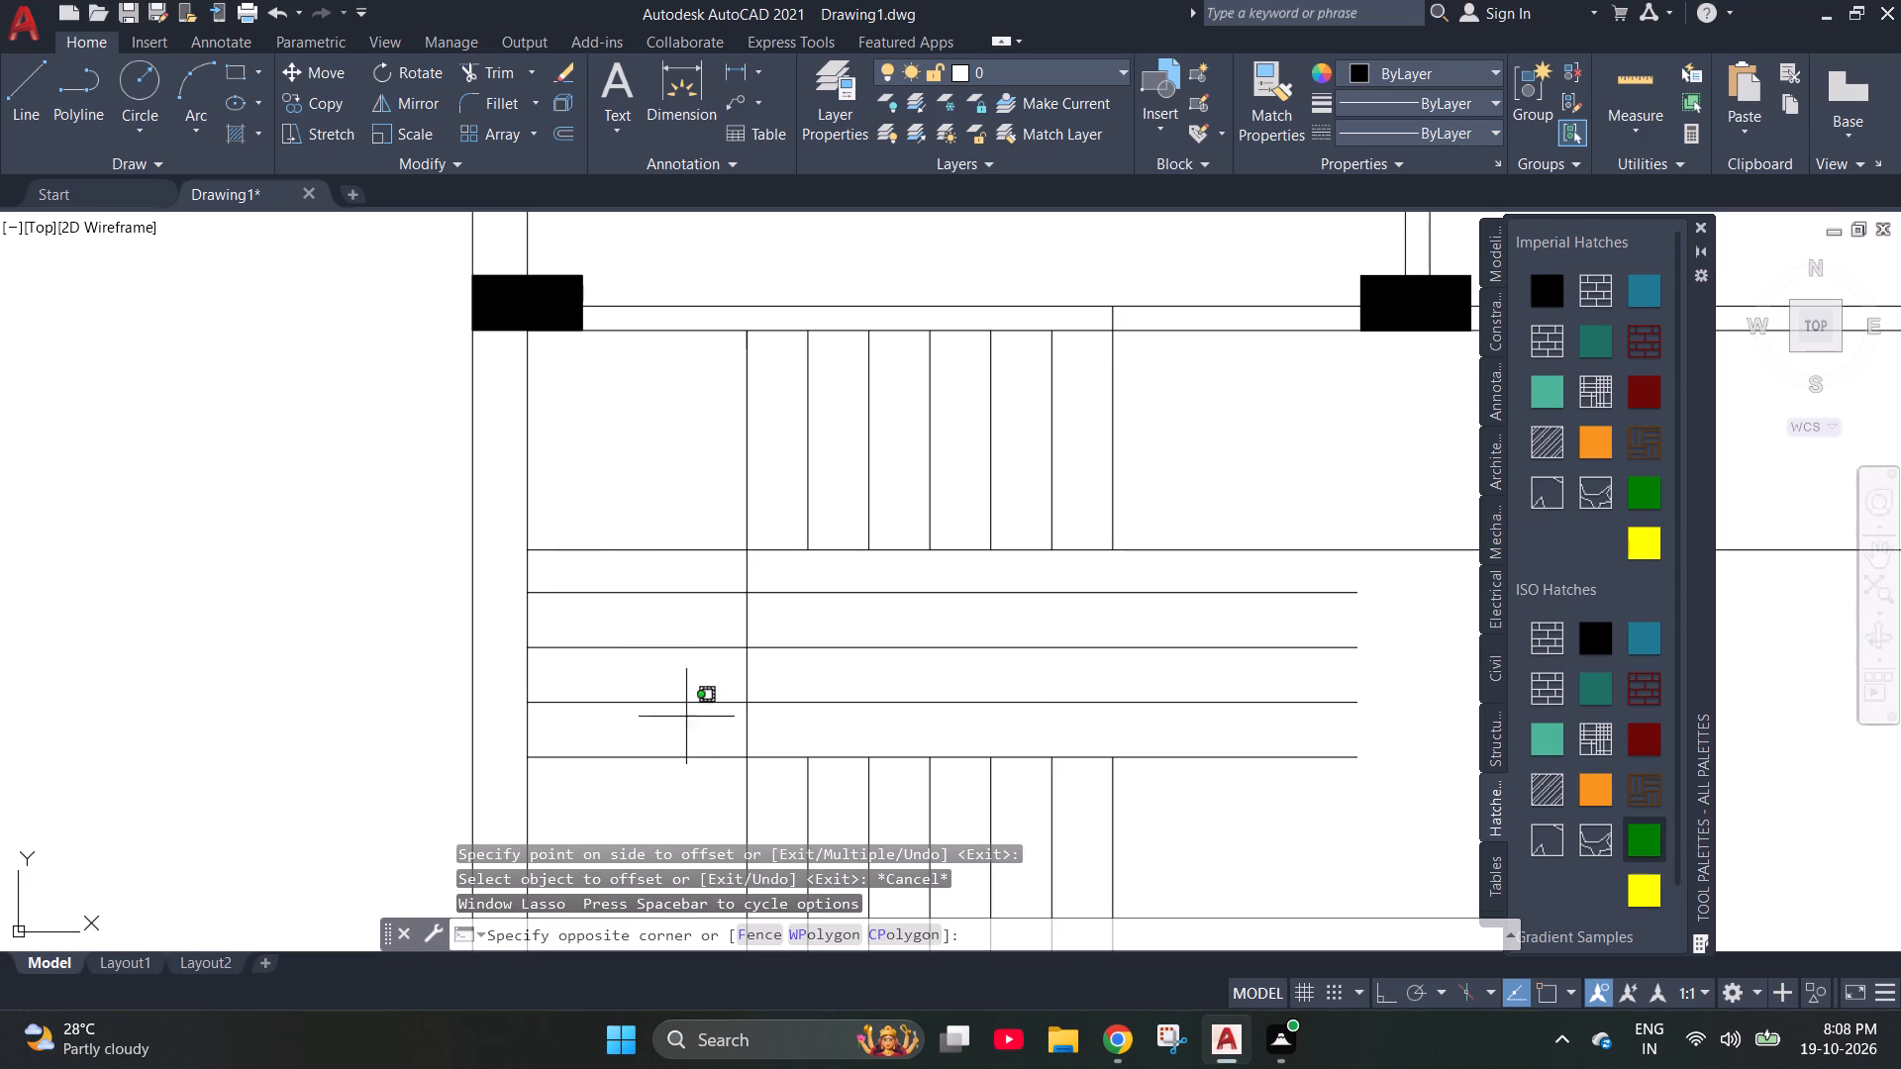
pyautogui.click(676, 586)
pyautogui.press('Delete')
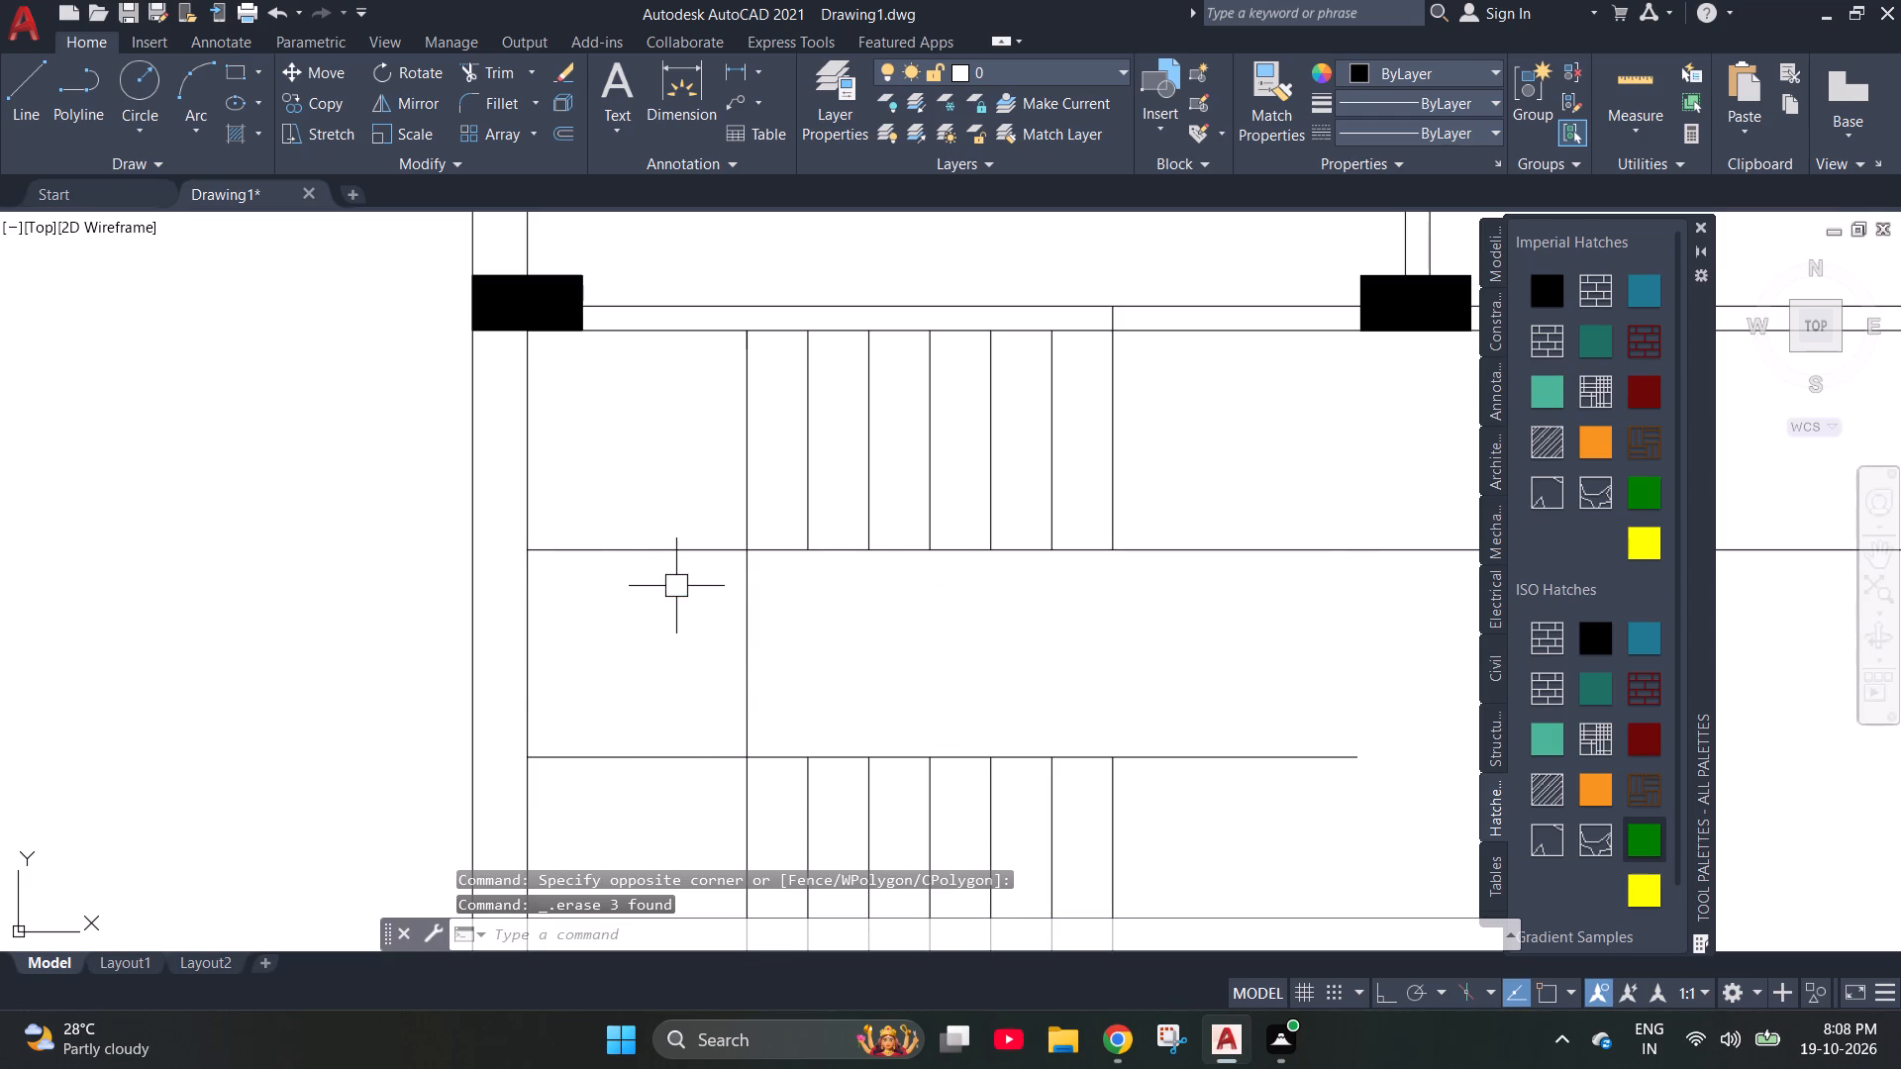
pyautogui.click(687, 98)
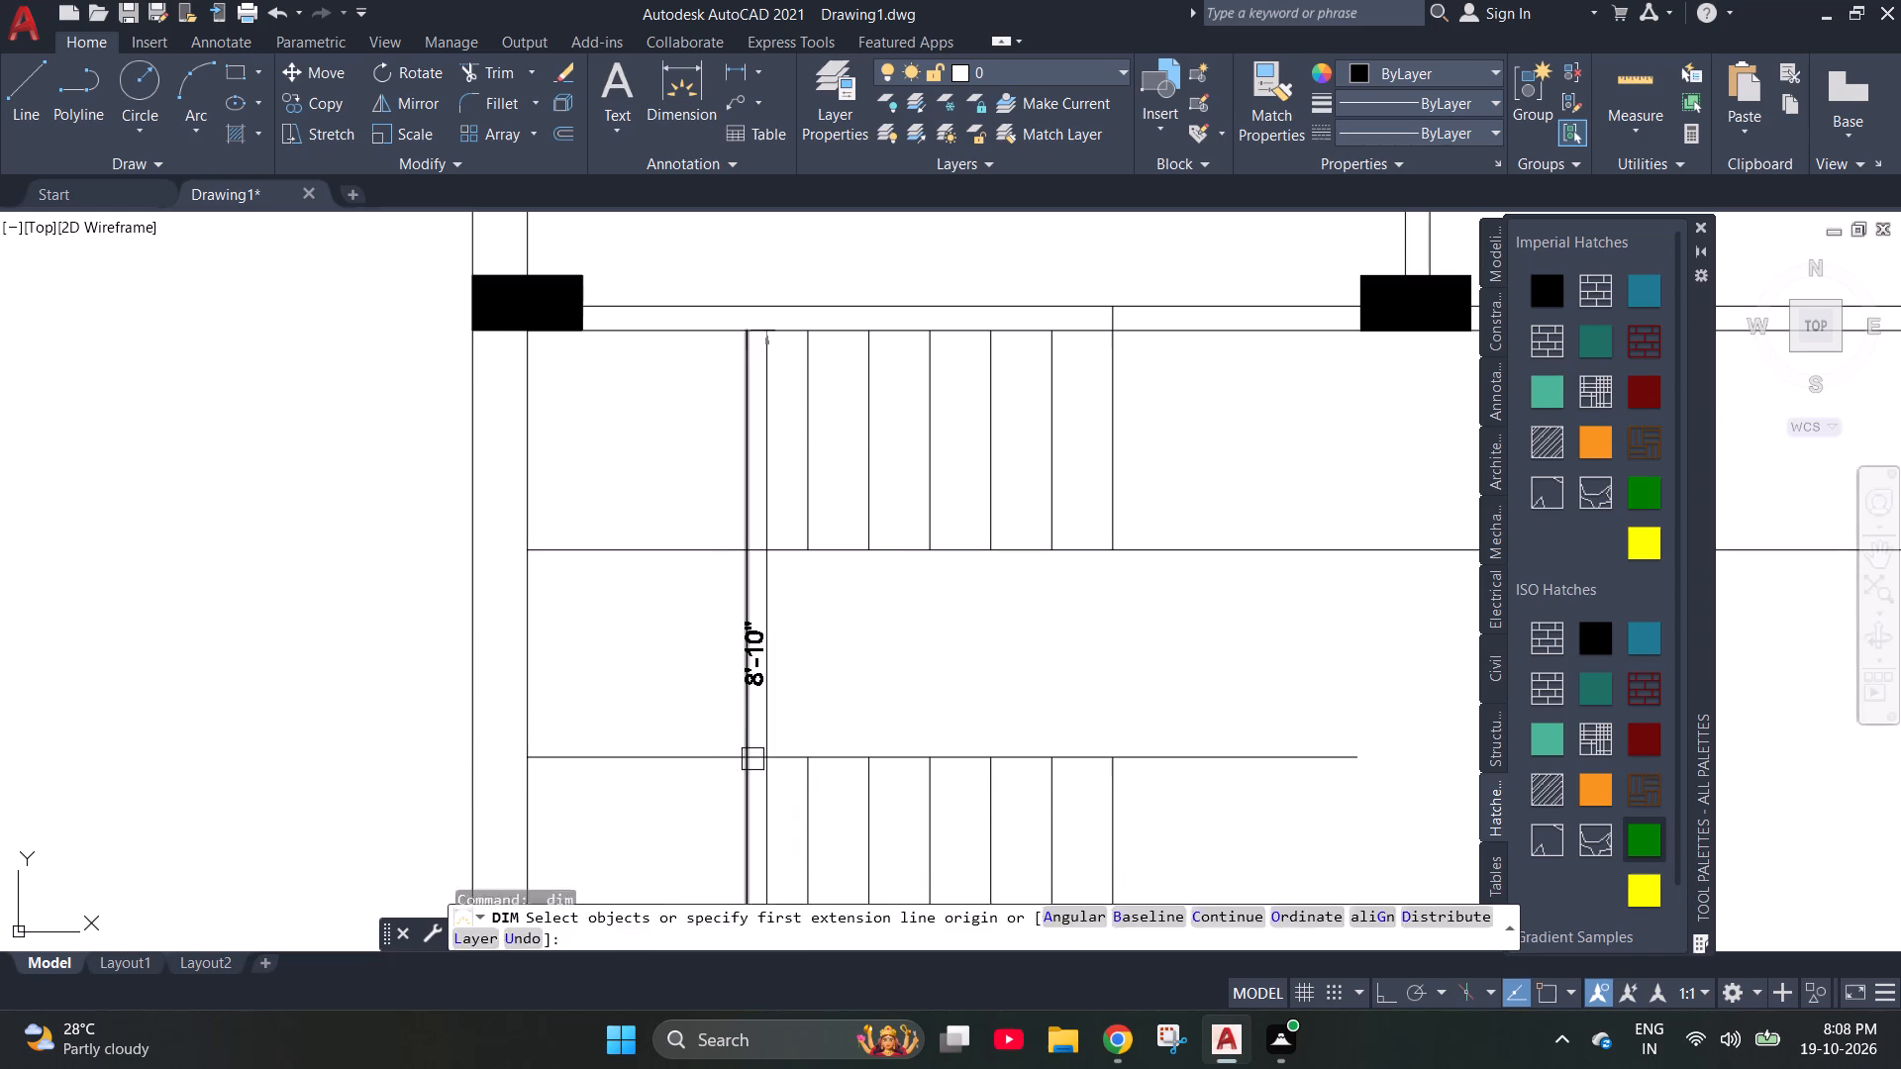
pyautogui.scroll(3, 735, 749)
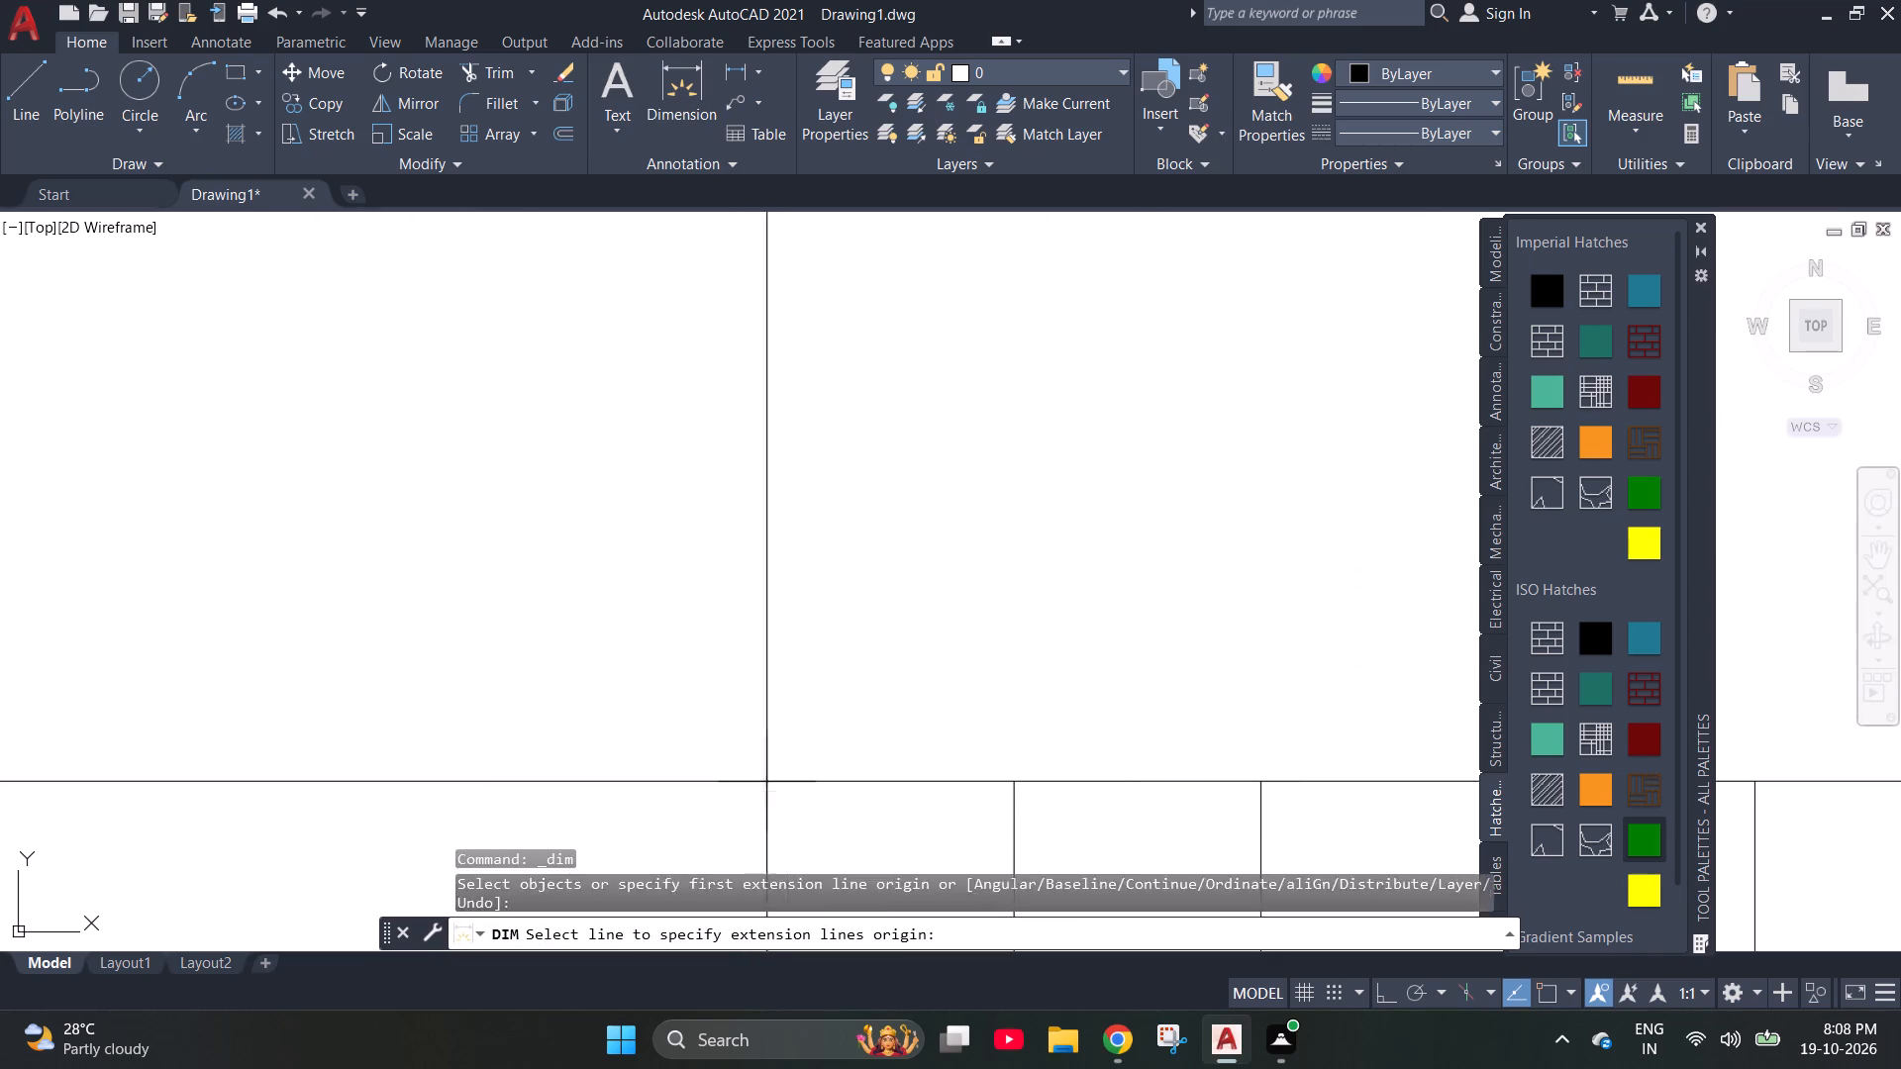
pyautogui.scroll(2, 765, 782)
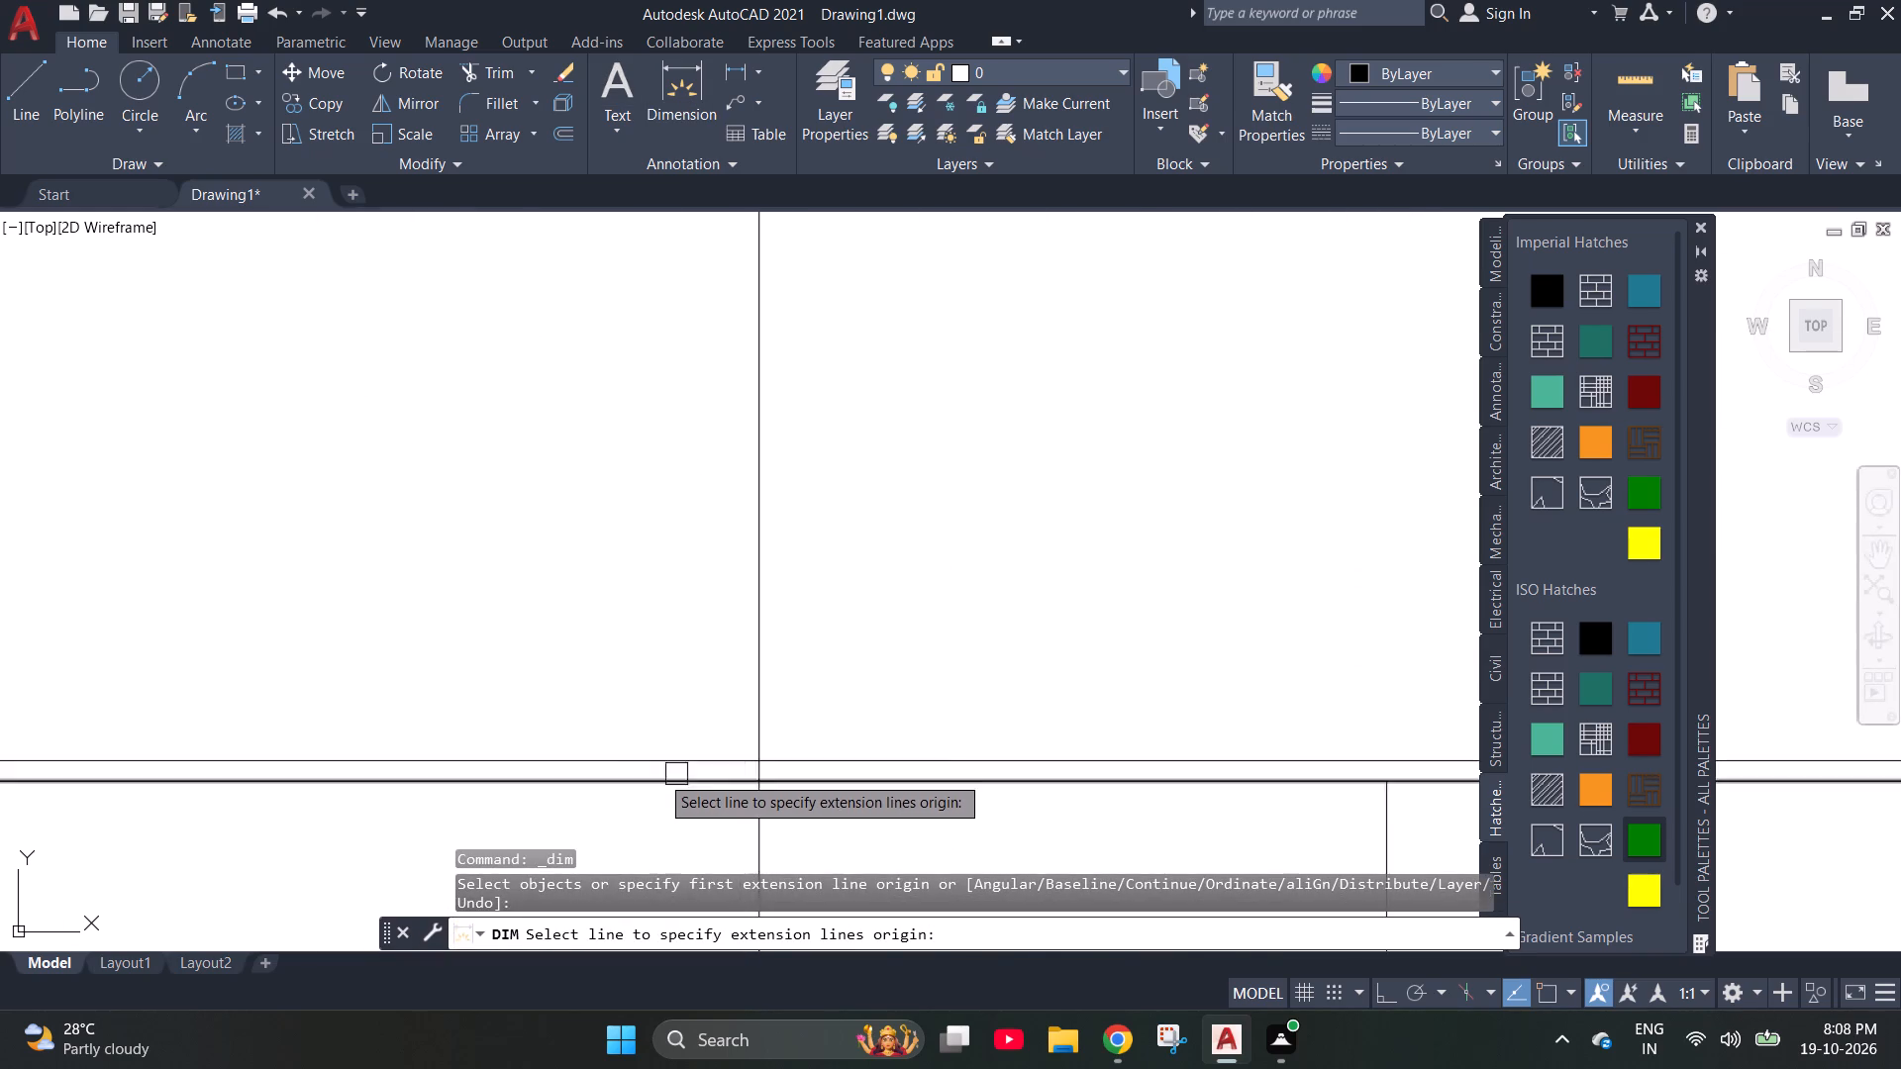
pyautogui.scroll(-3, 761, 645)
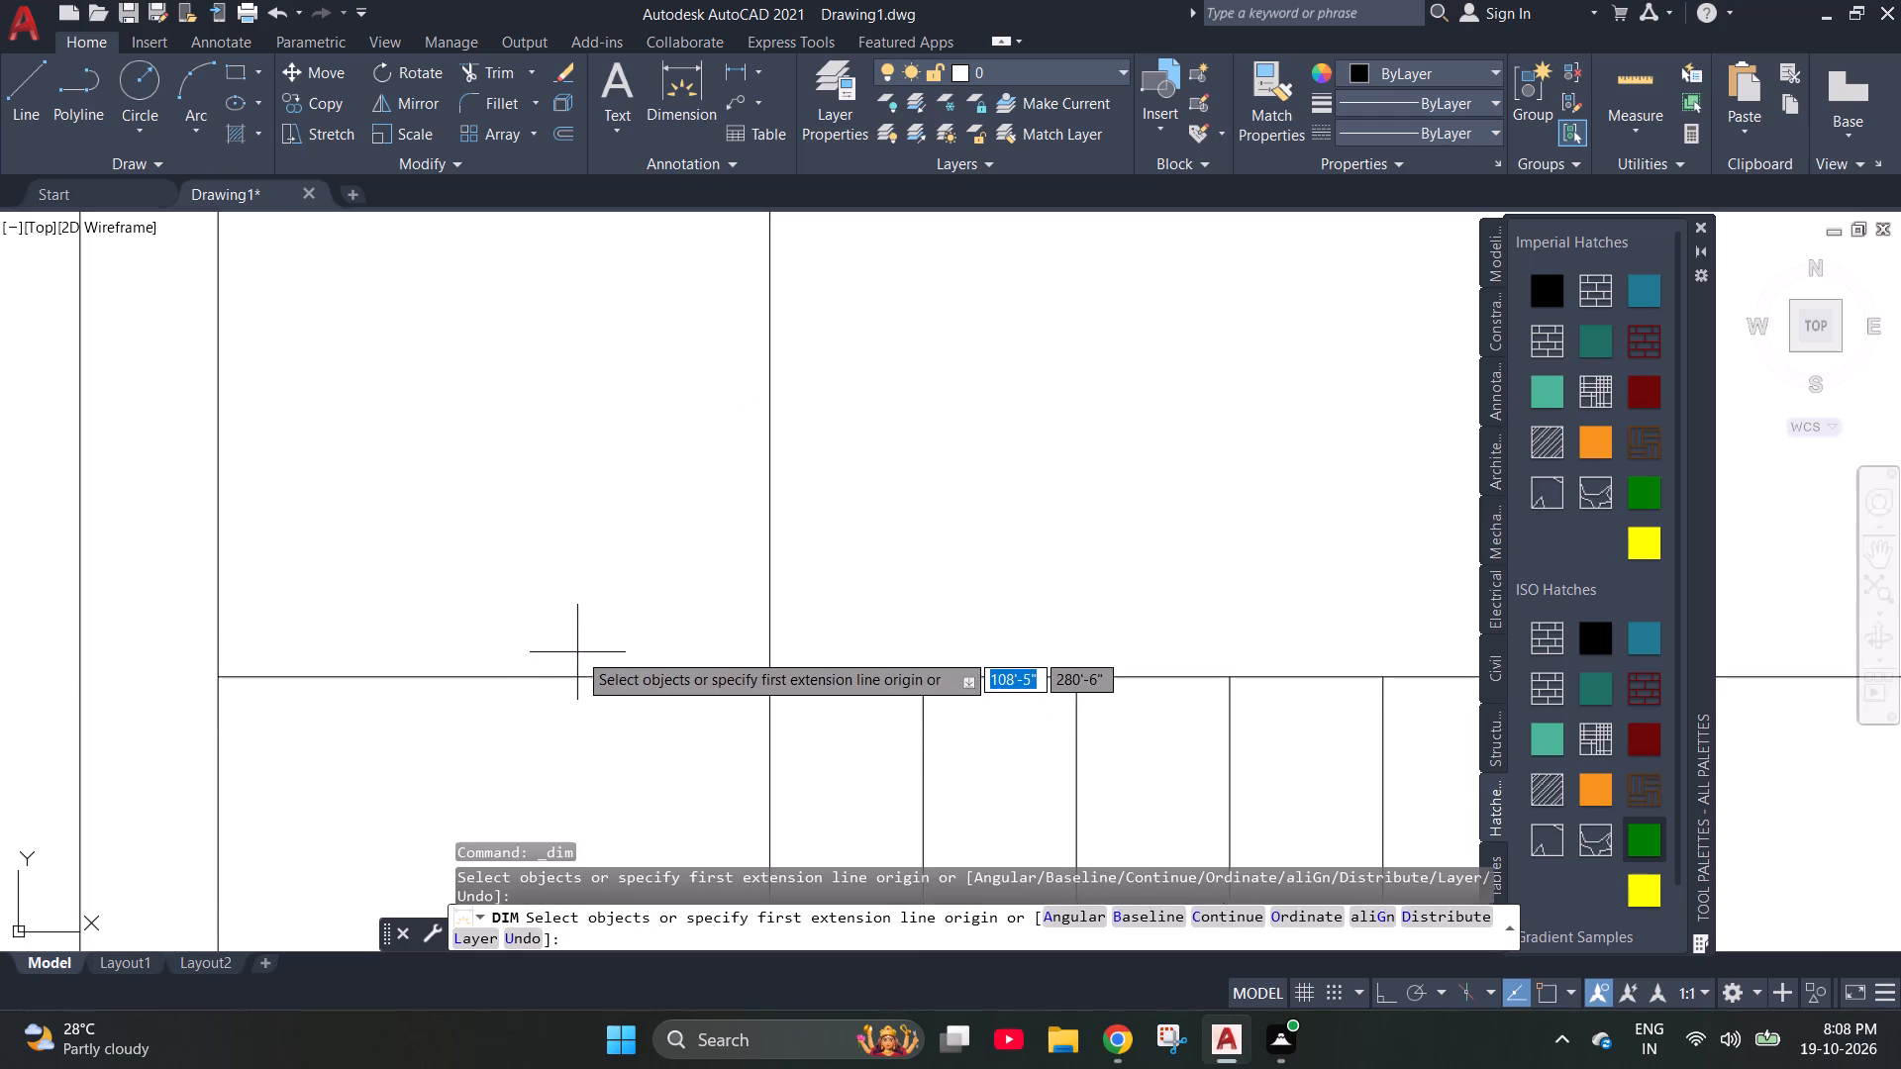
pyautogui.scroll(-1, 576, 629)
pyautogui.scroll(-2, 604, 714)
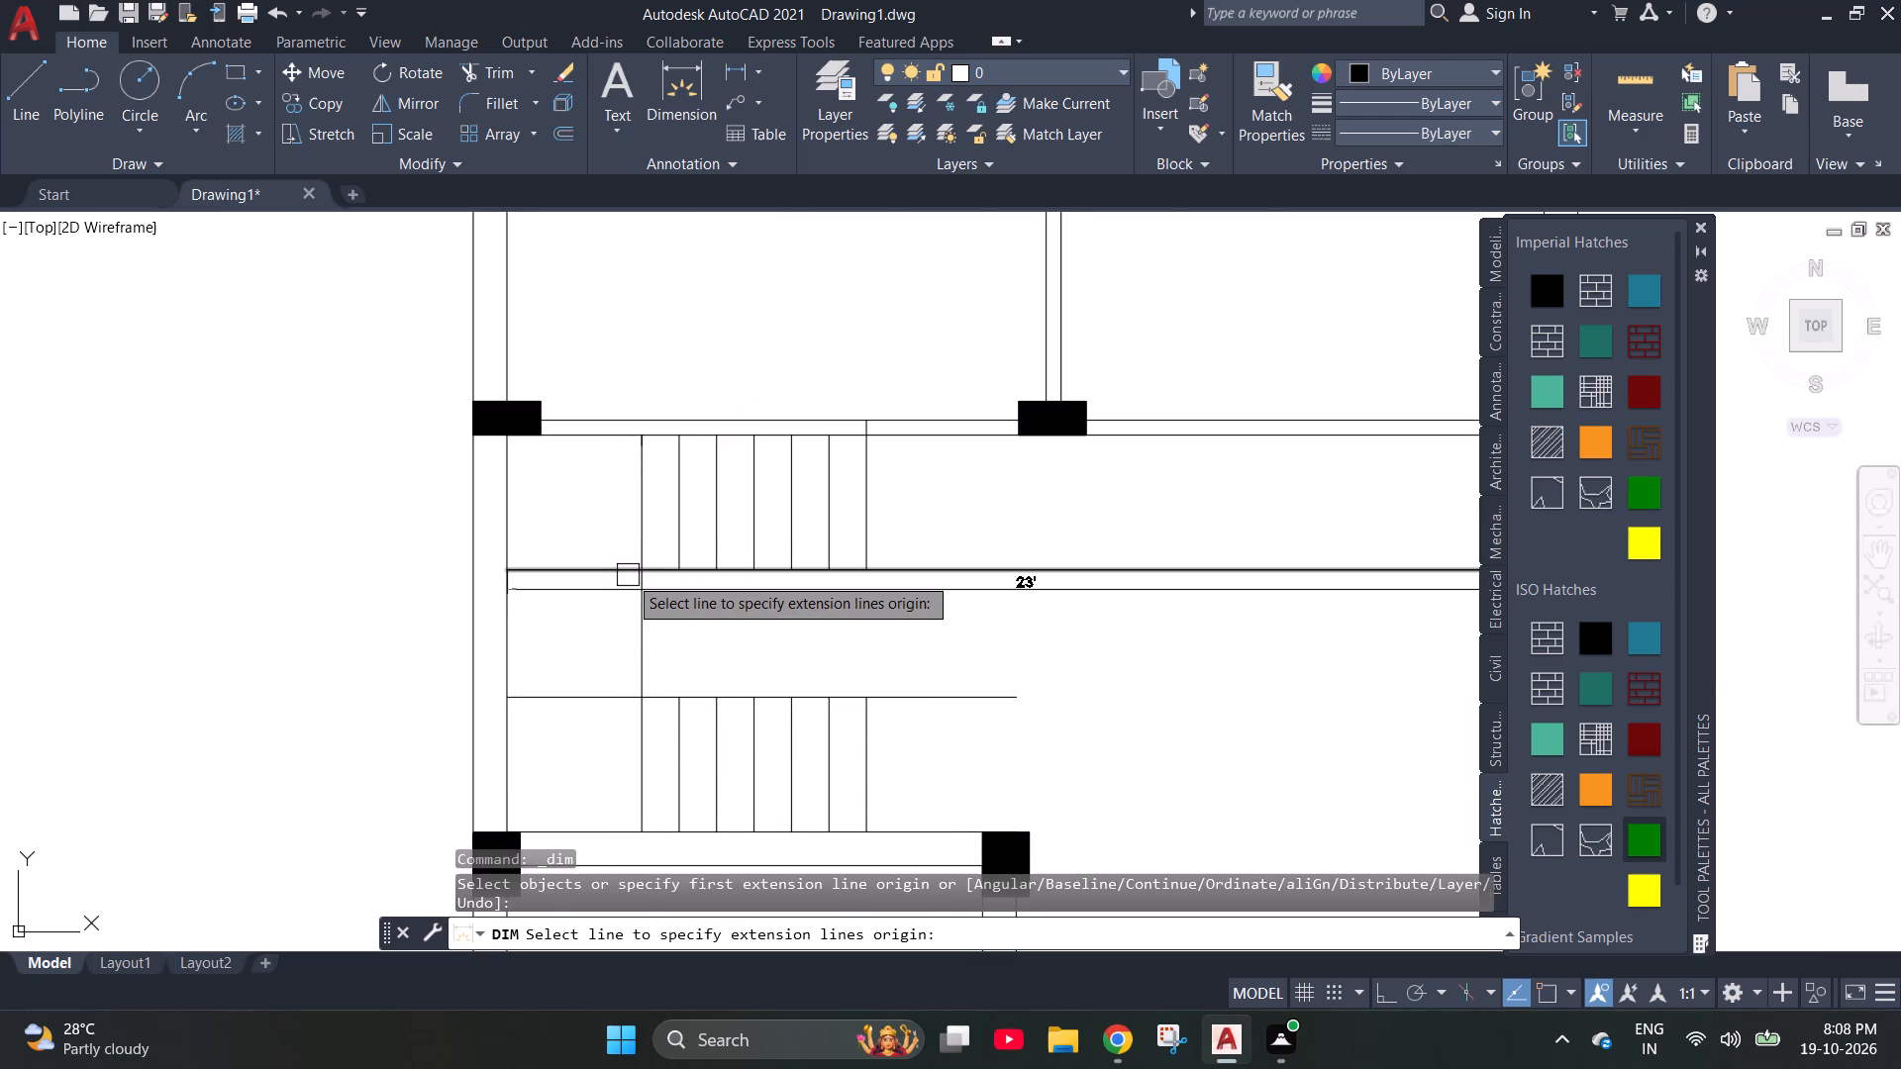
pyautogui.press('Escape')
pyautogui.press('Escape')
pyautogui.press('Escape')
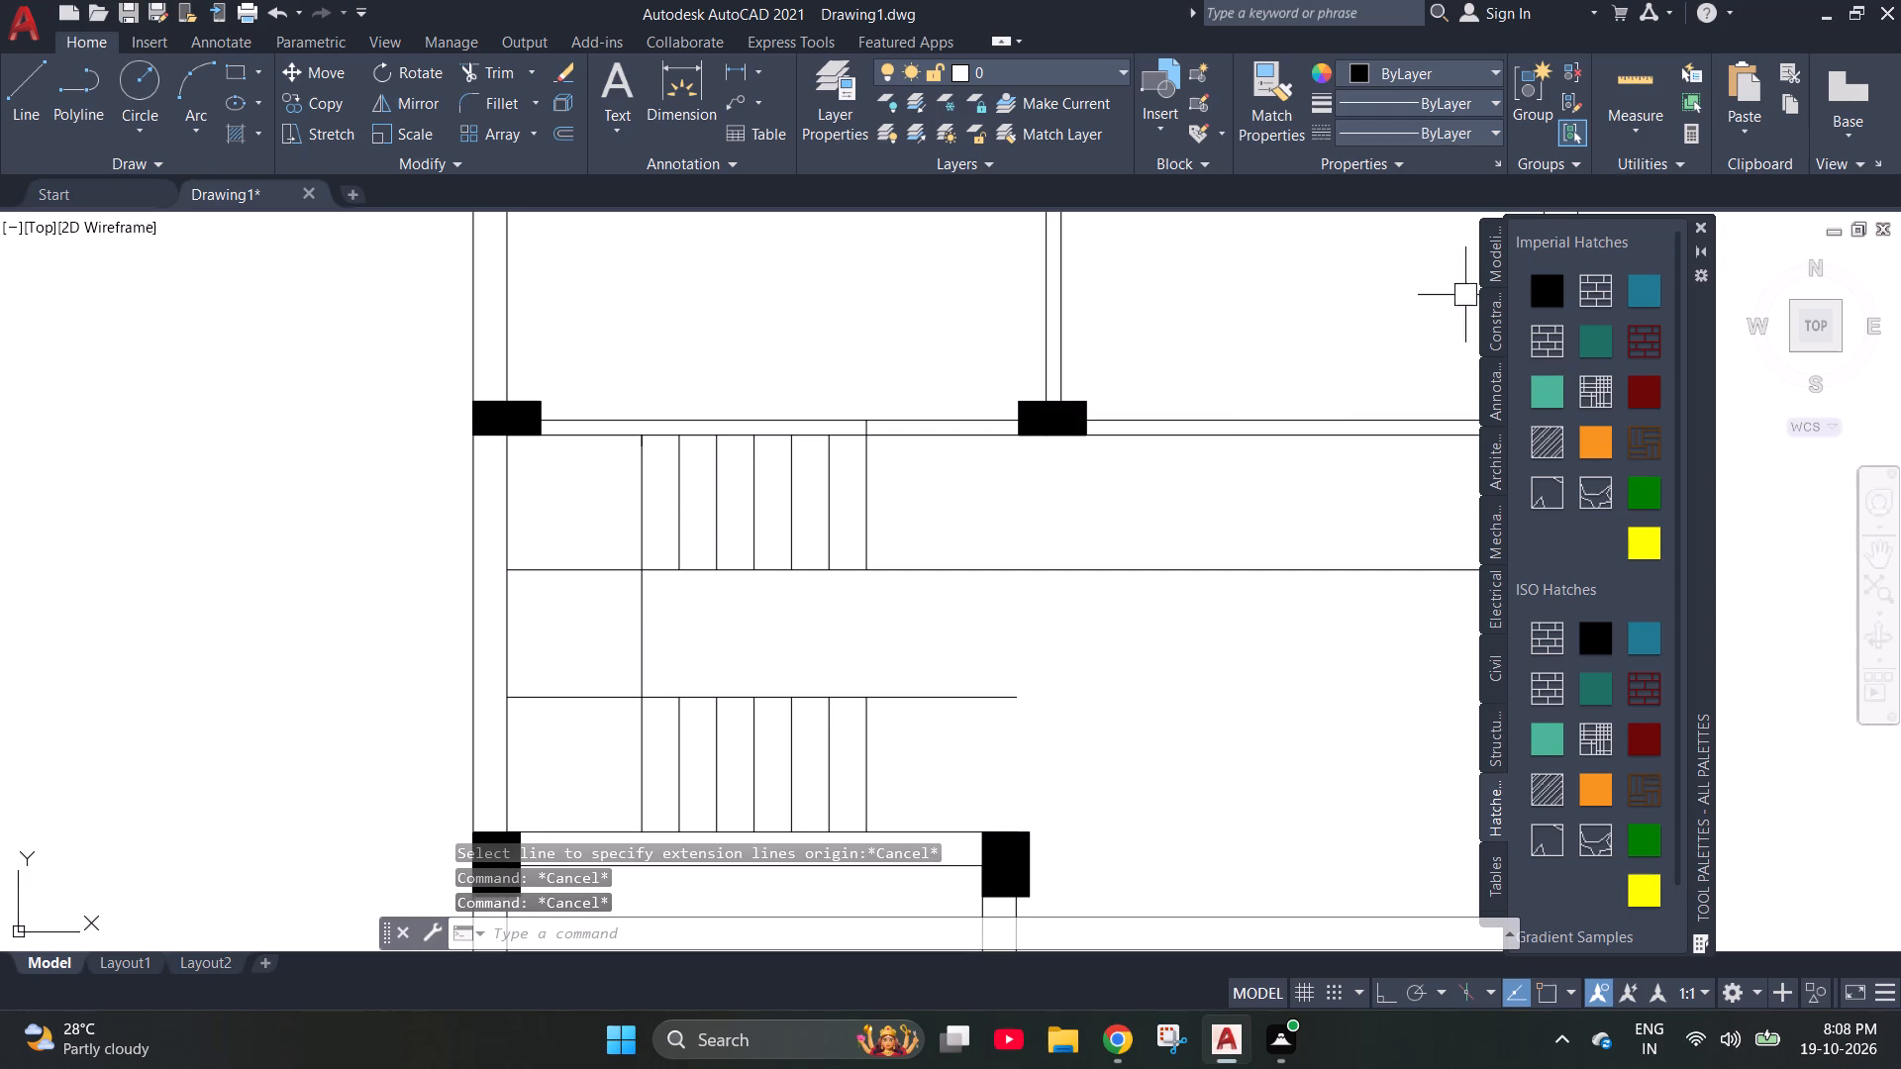
# Quick-measure the width and height of the landing area between the upper and lower stair flights.
pyautogui.click(1636, 103)
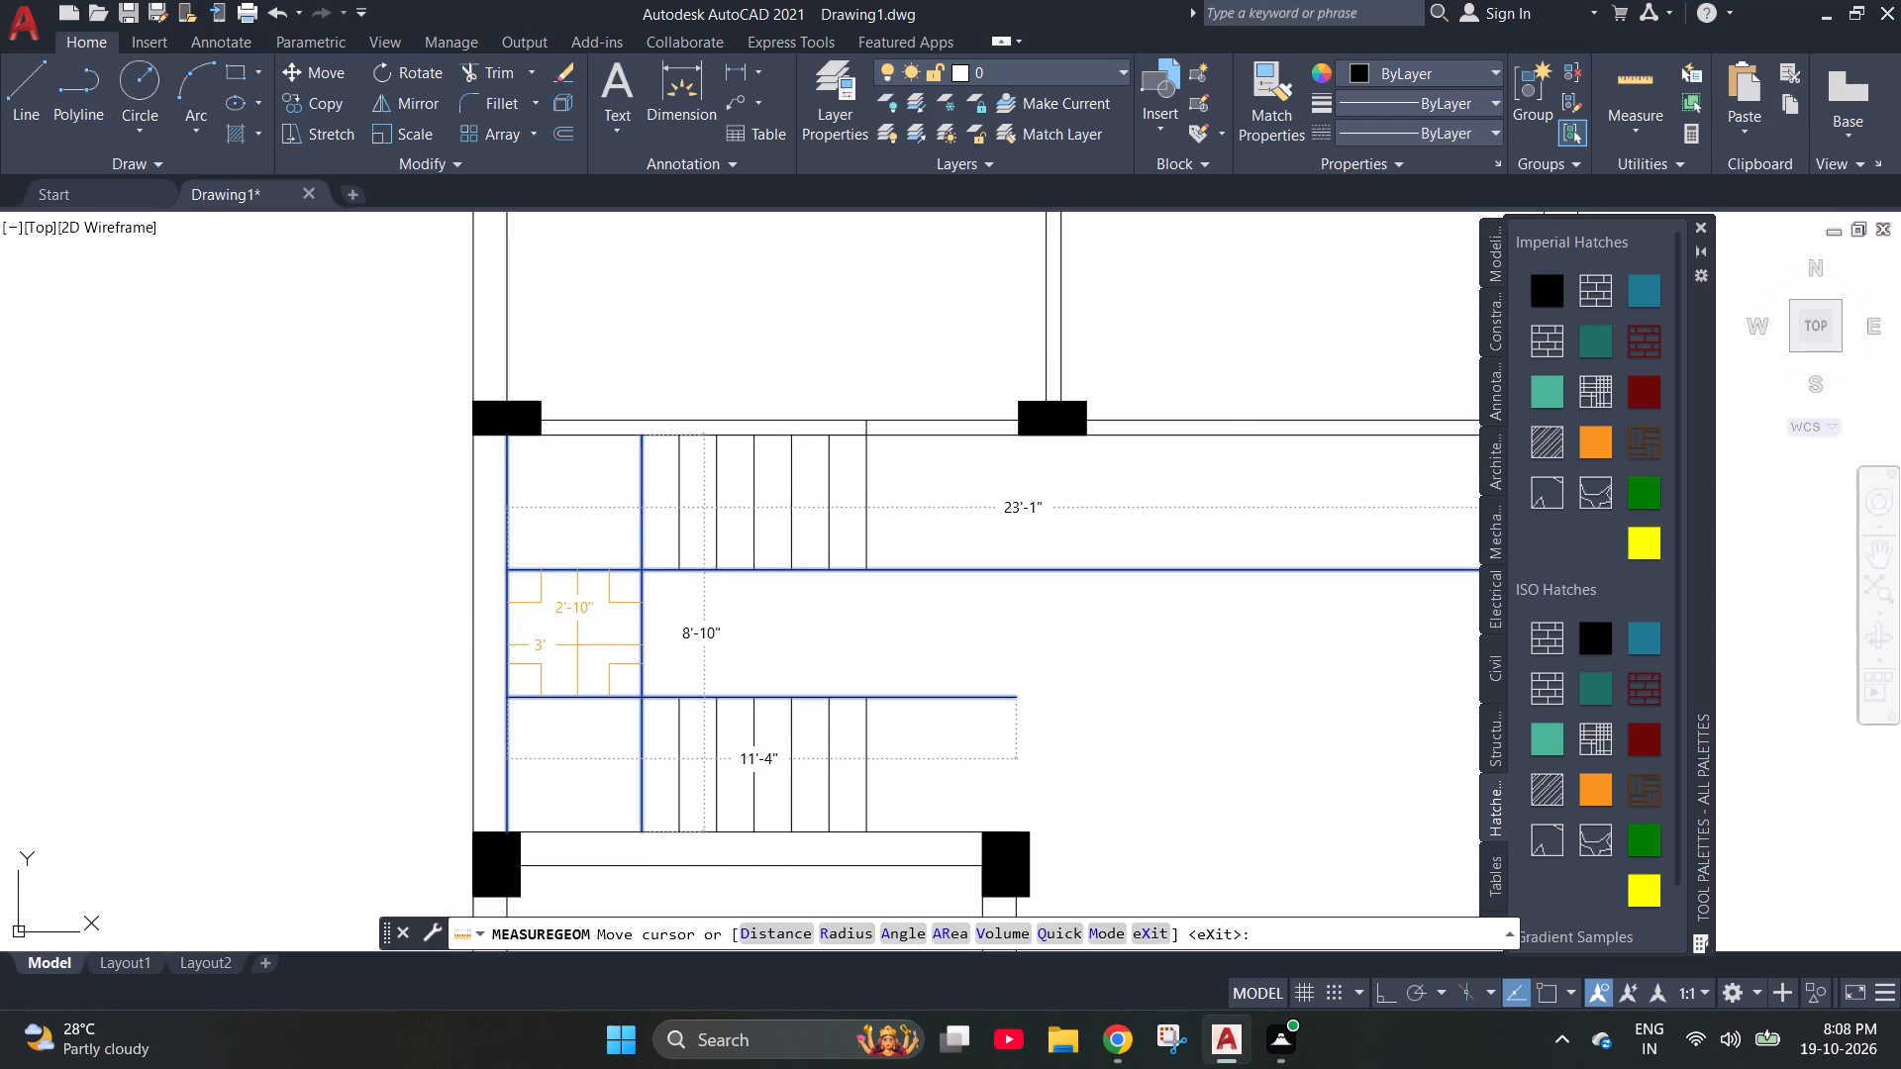
pyautogui.scroll(2, 577, 645)
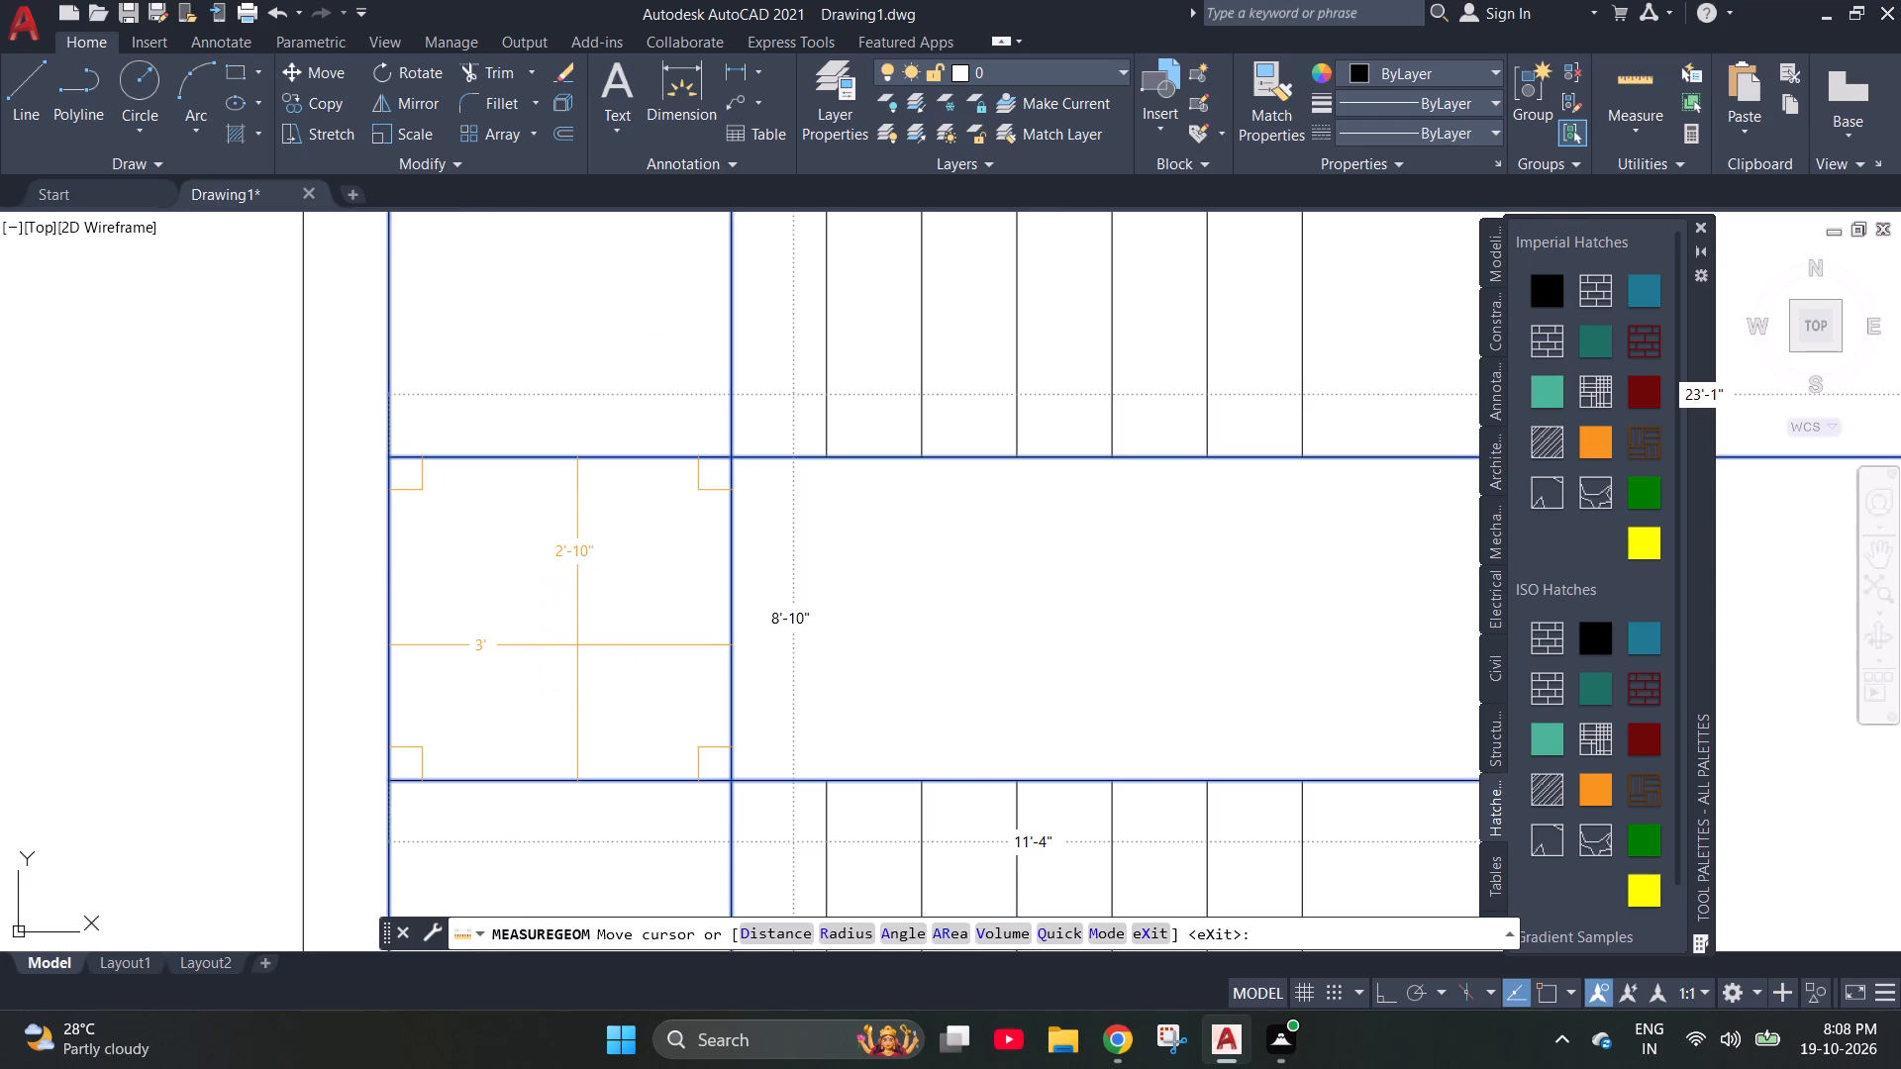
pyautogui.scroll(-1, 565, 644)
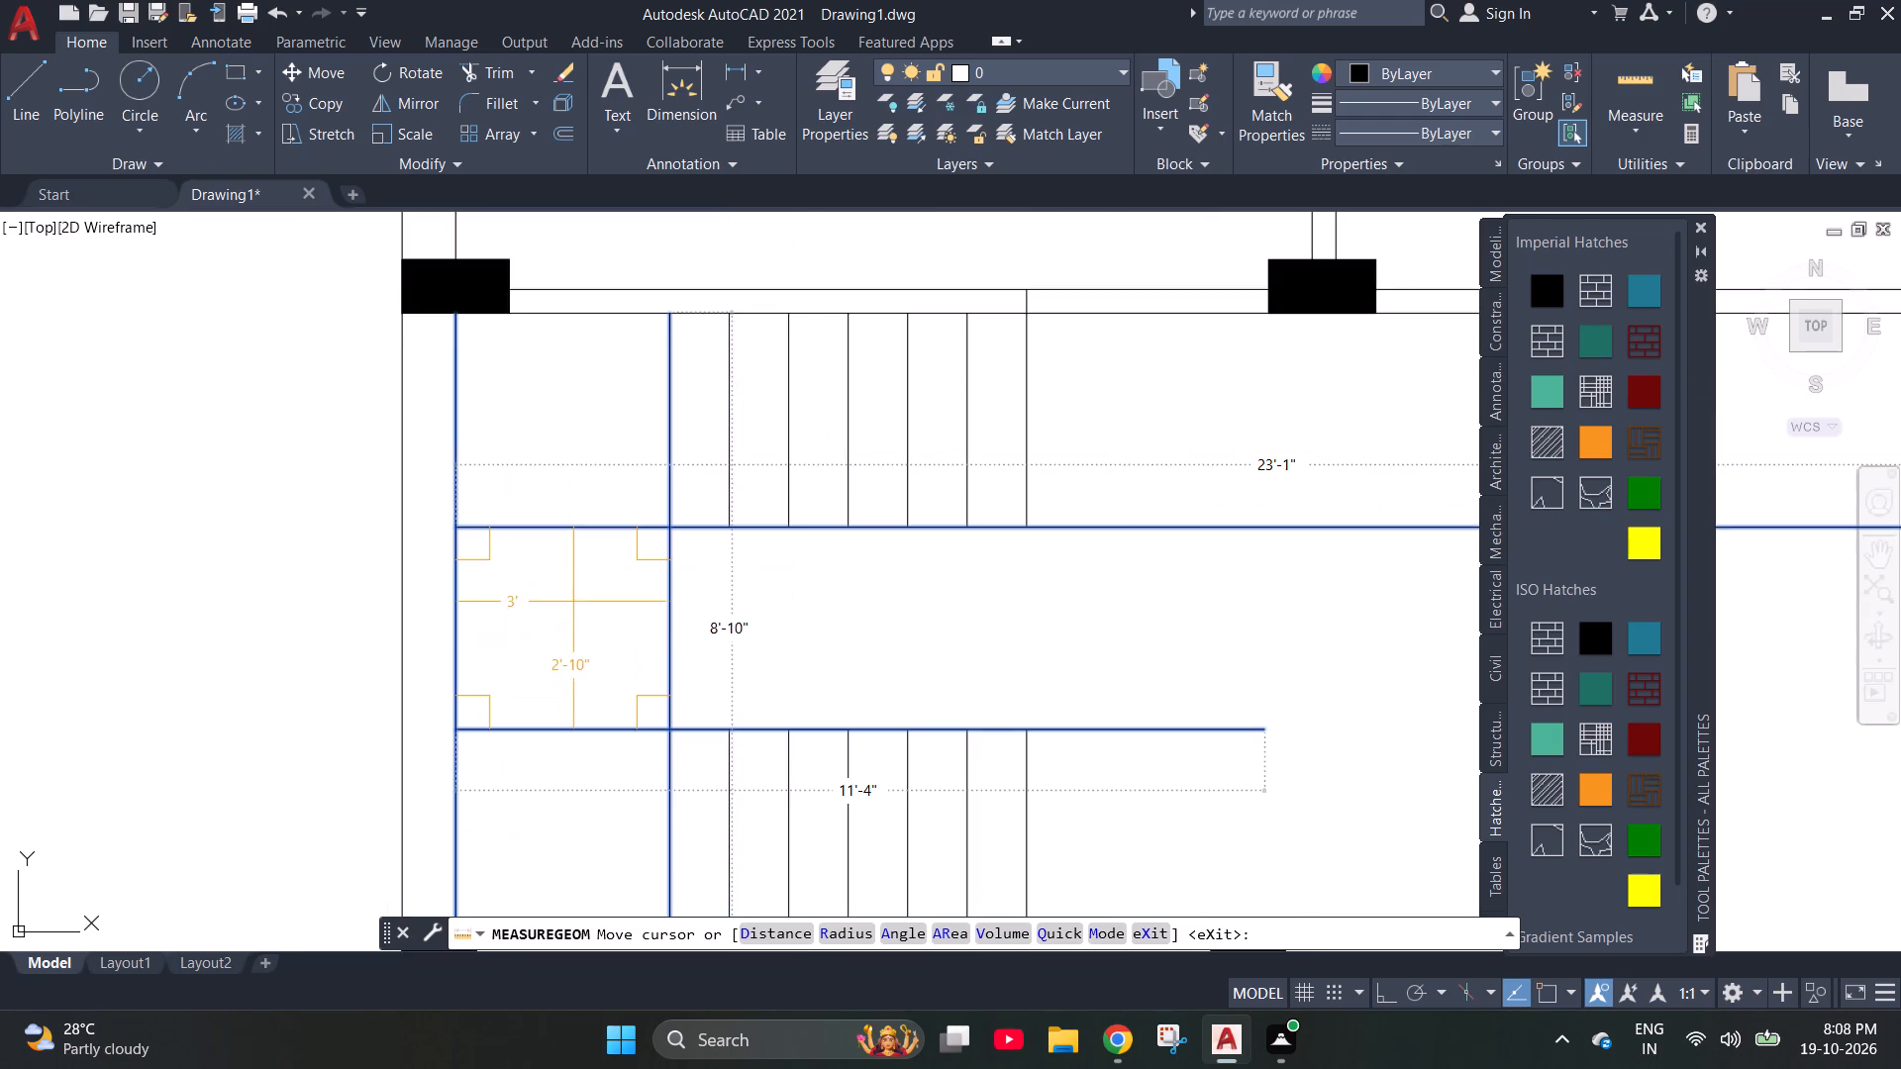
pyautogui.scroll(-1, 573, 559)
pyautogui.scroll(1, 541, 565)
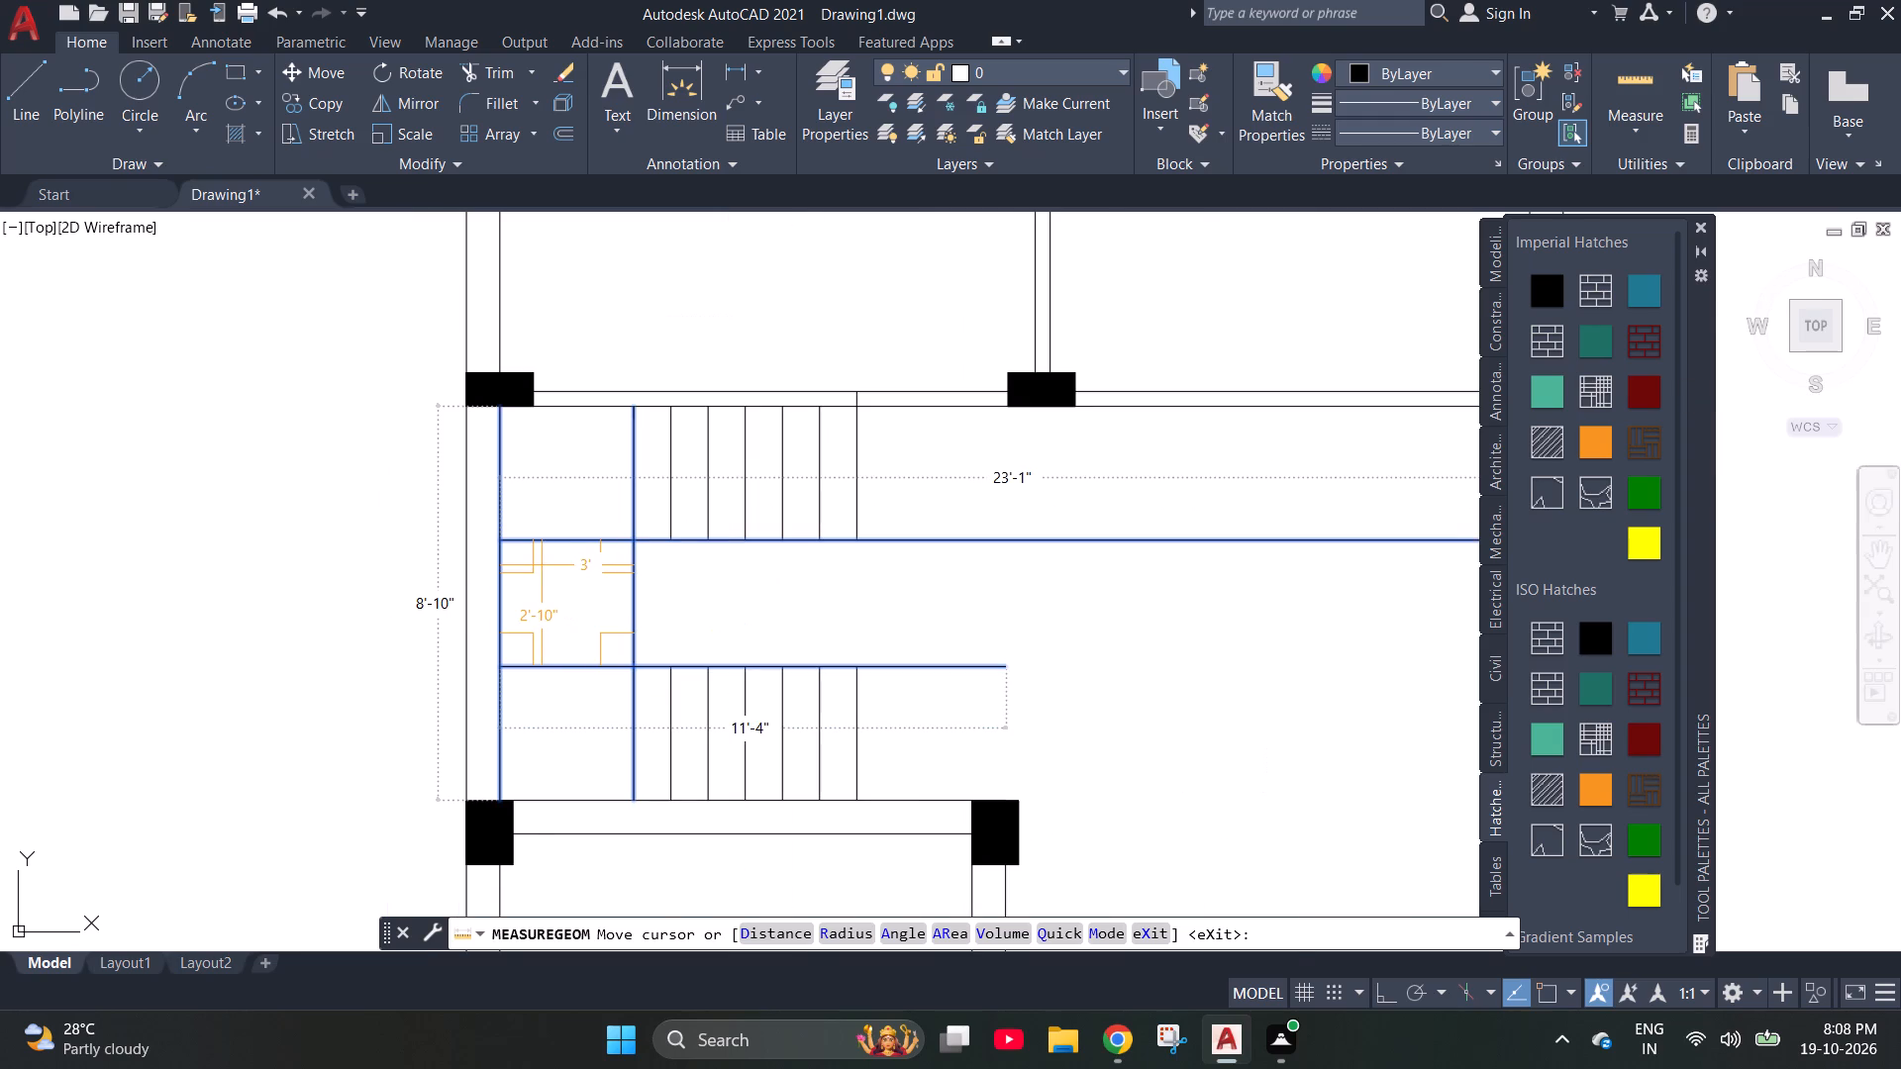
pyautogui.scroll(1, 541, 565)
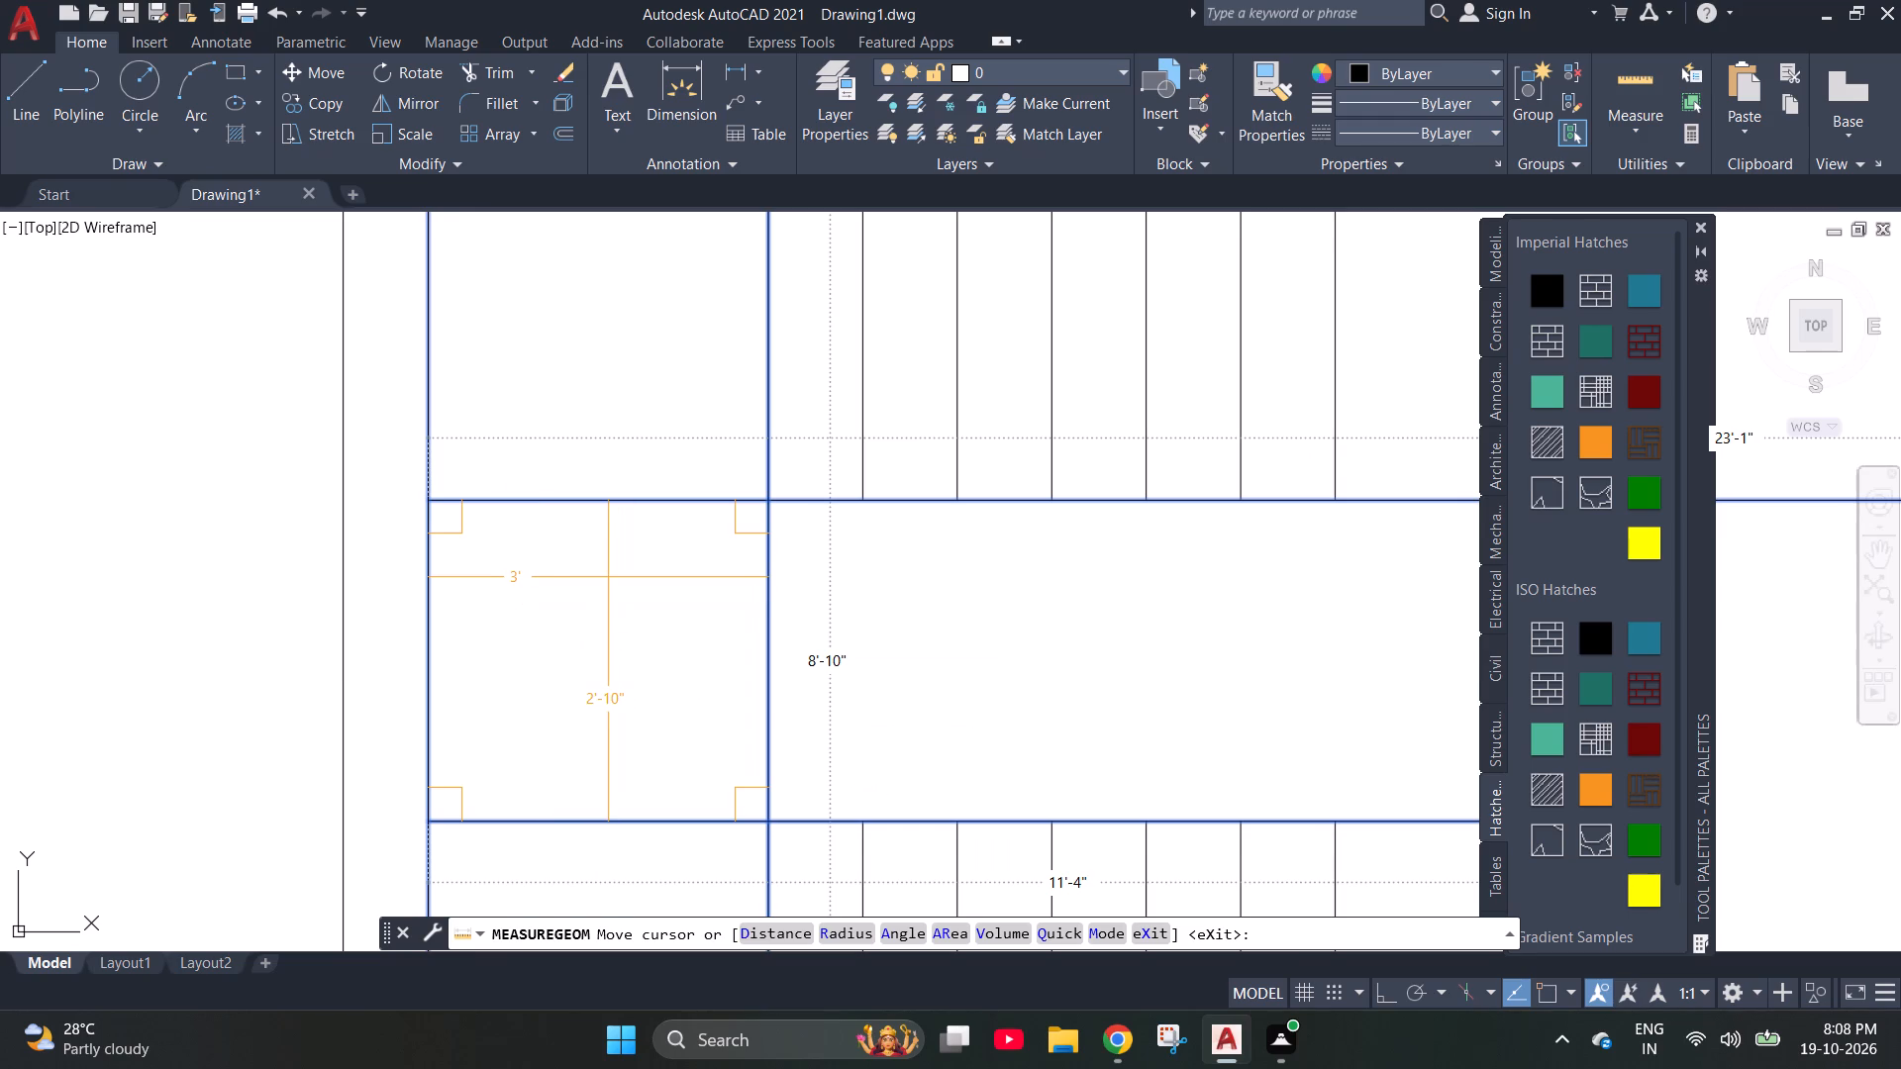
pyautogui.press('Escape')
pyautogui.press('Escape')
pyautogui.press('Escape')
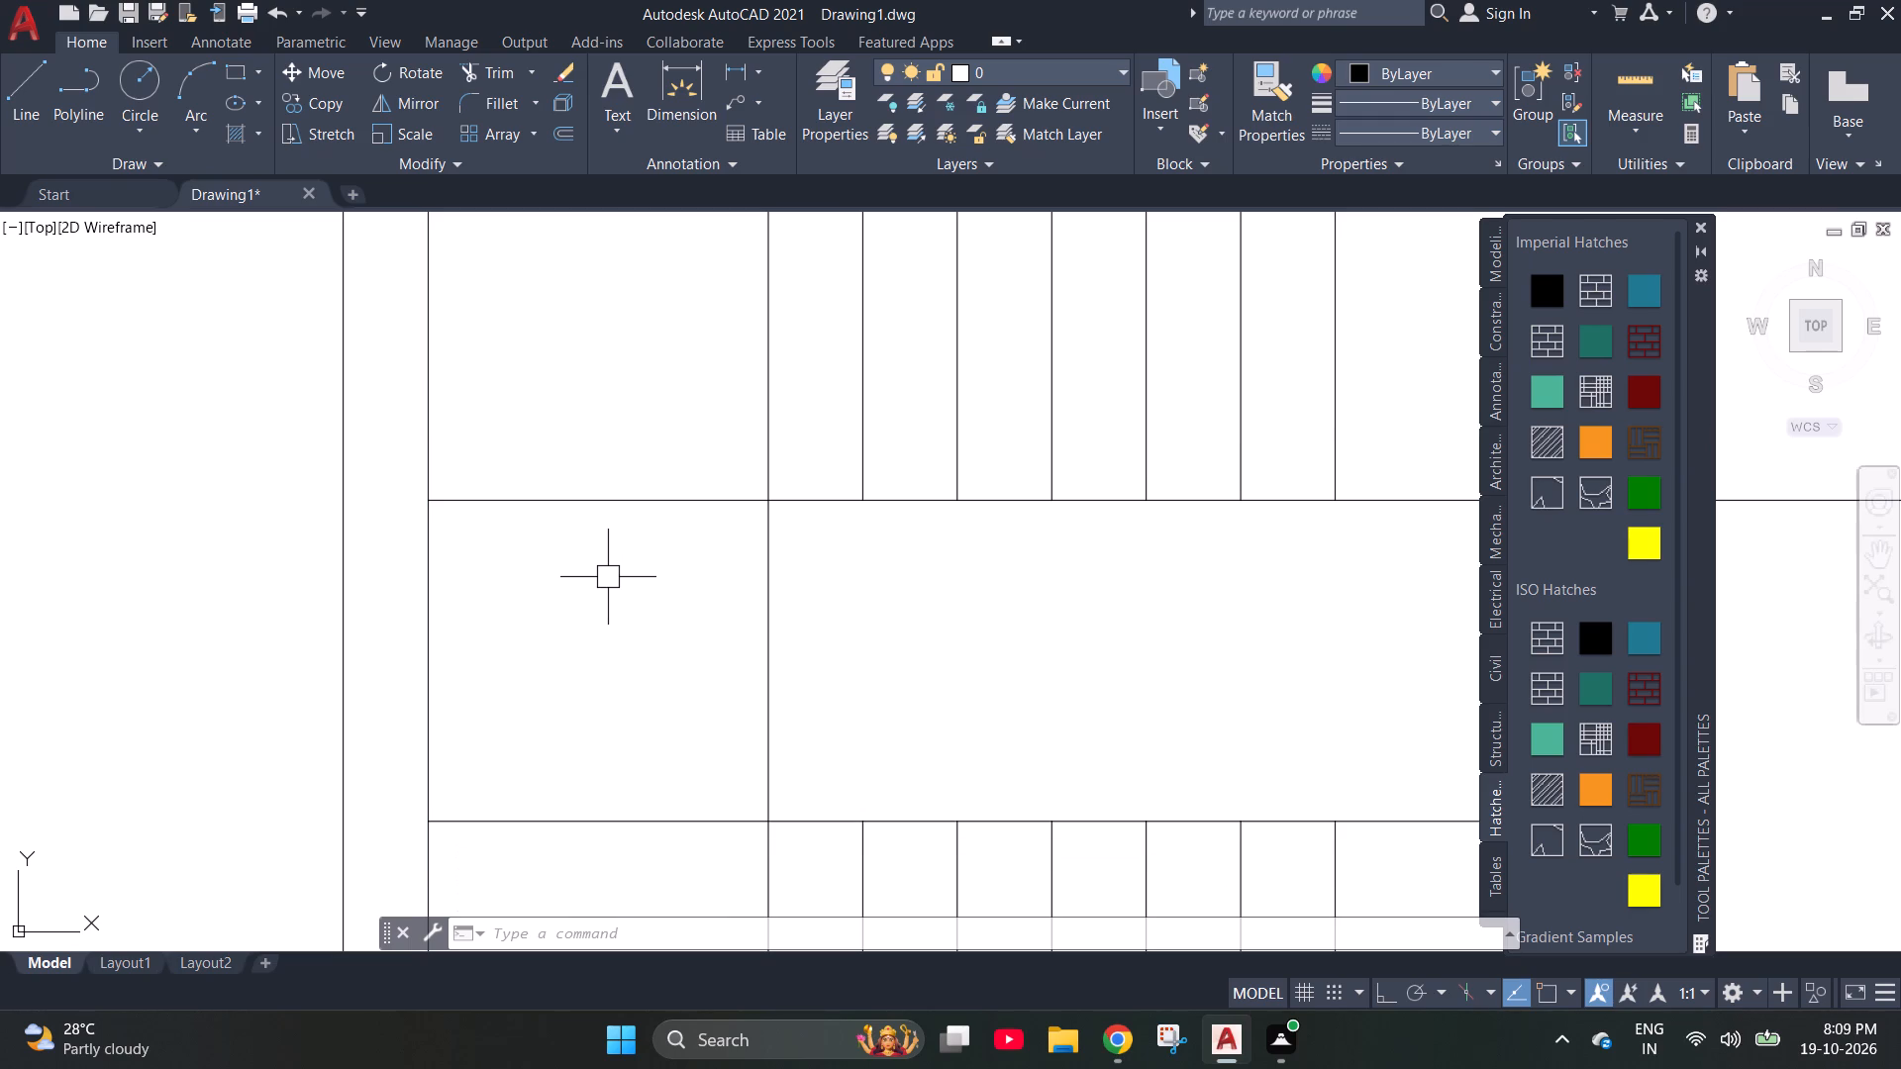
# Offset the upper flight's inner horizontal line 2" upward and the lower flight's inner horizontal line 2" downward.
pyautogui.press('o')
pyautogui.press('Return')
pyautogui.write('2"')
pyautogui.press('Return')
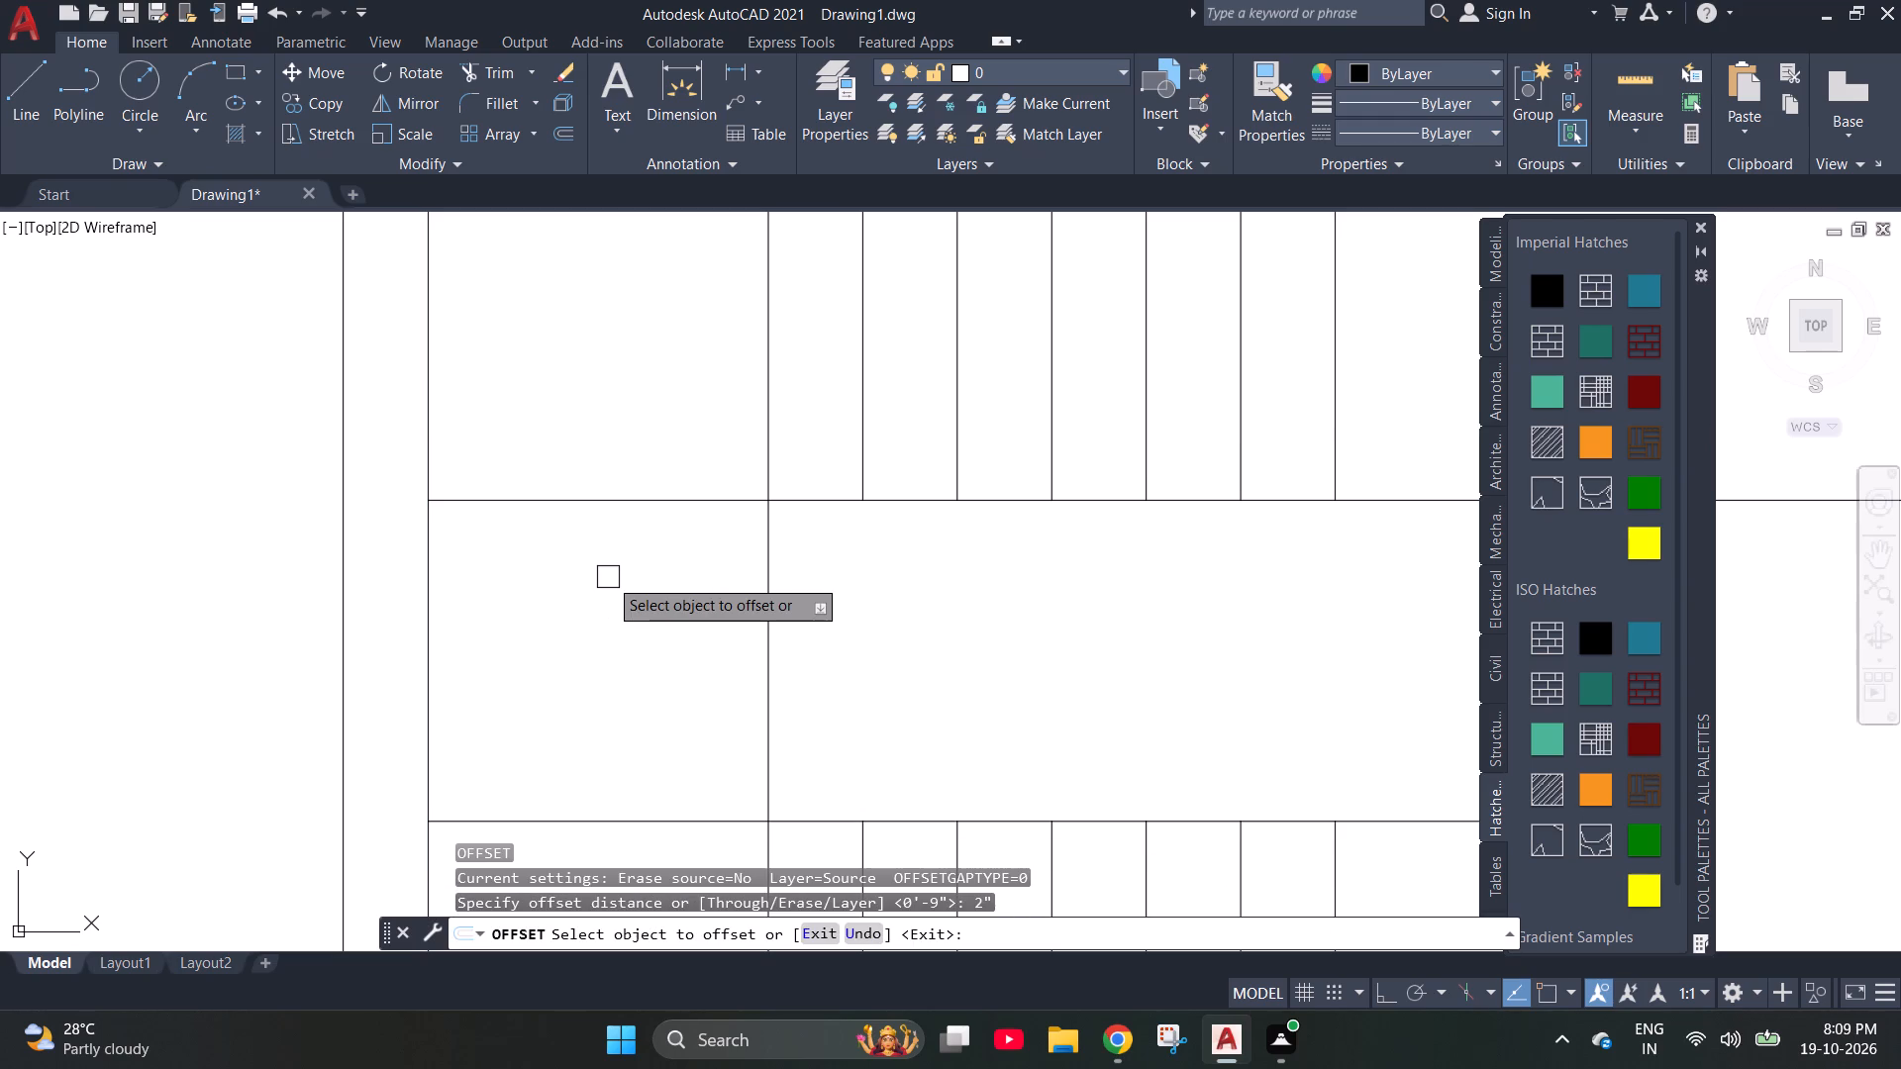
pyautogui.click(844, 496)
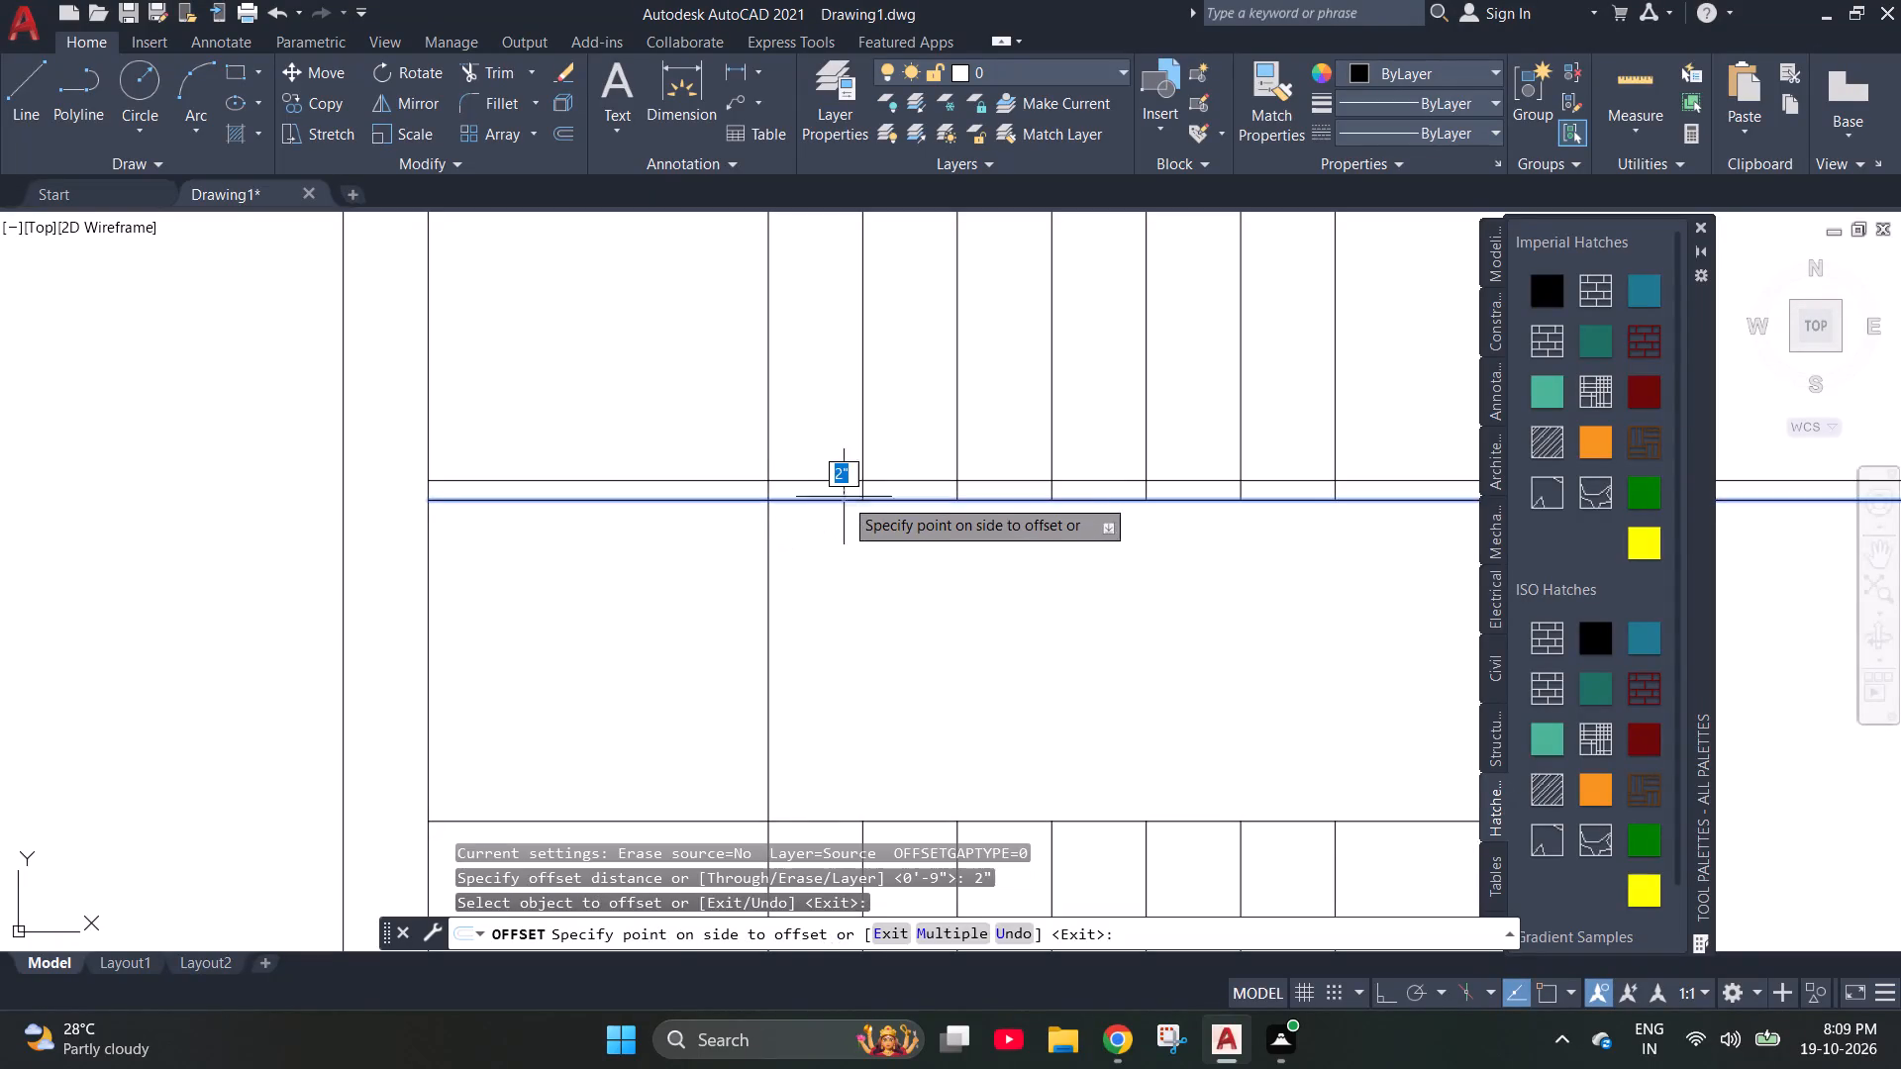
pyautogui.click(827, 475)
pyautogui.scroll(-2, 628, 367)
pyautogui.click(700, 549)
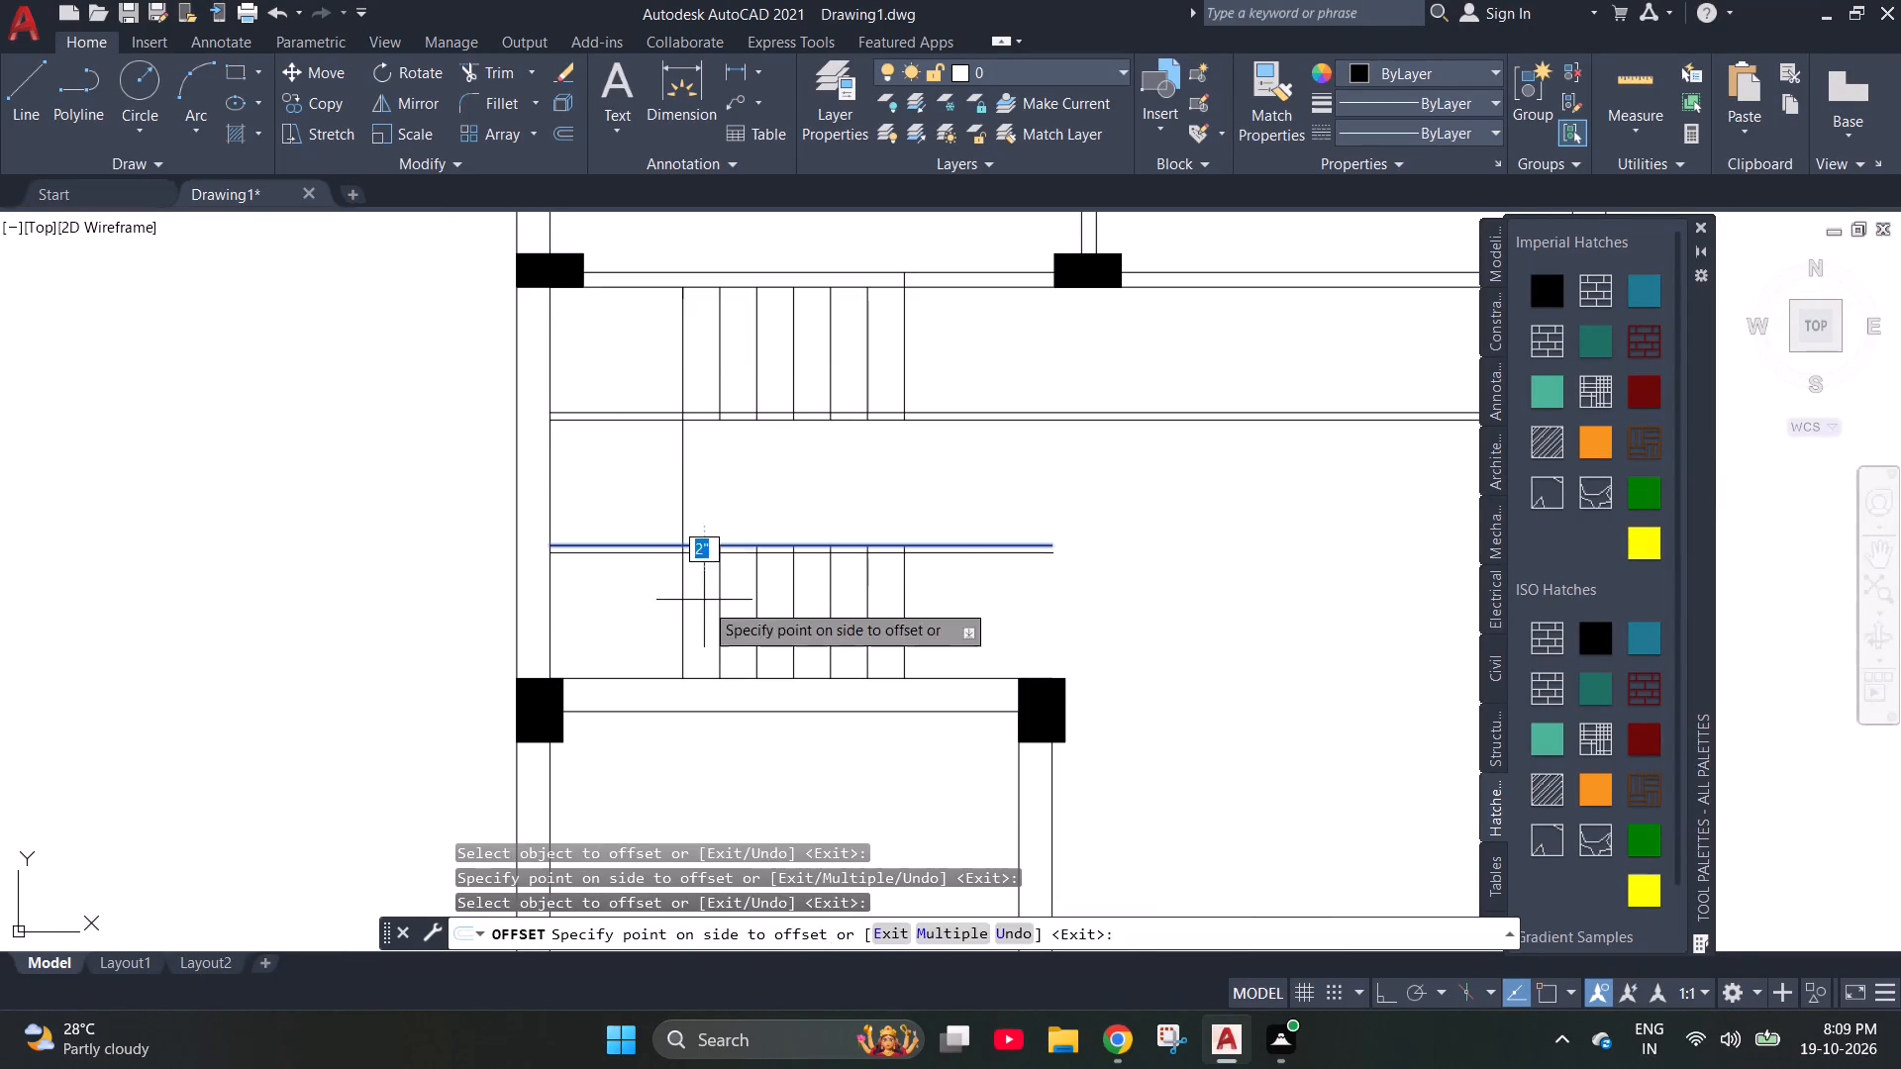
pyautogui.click(704, 605)
pyautogui.scroll(3, 668, 560)
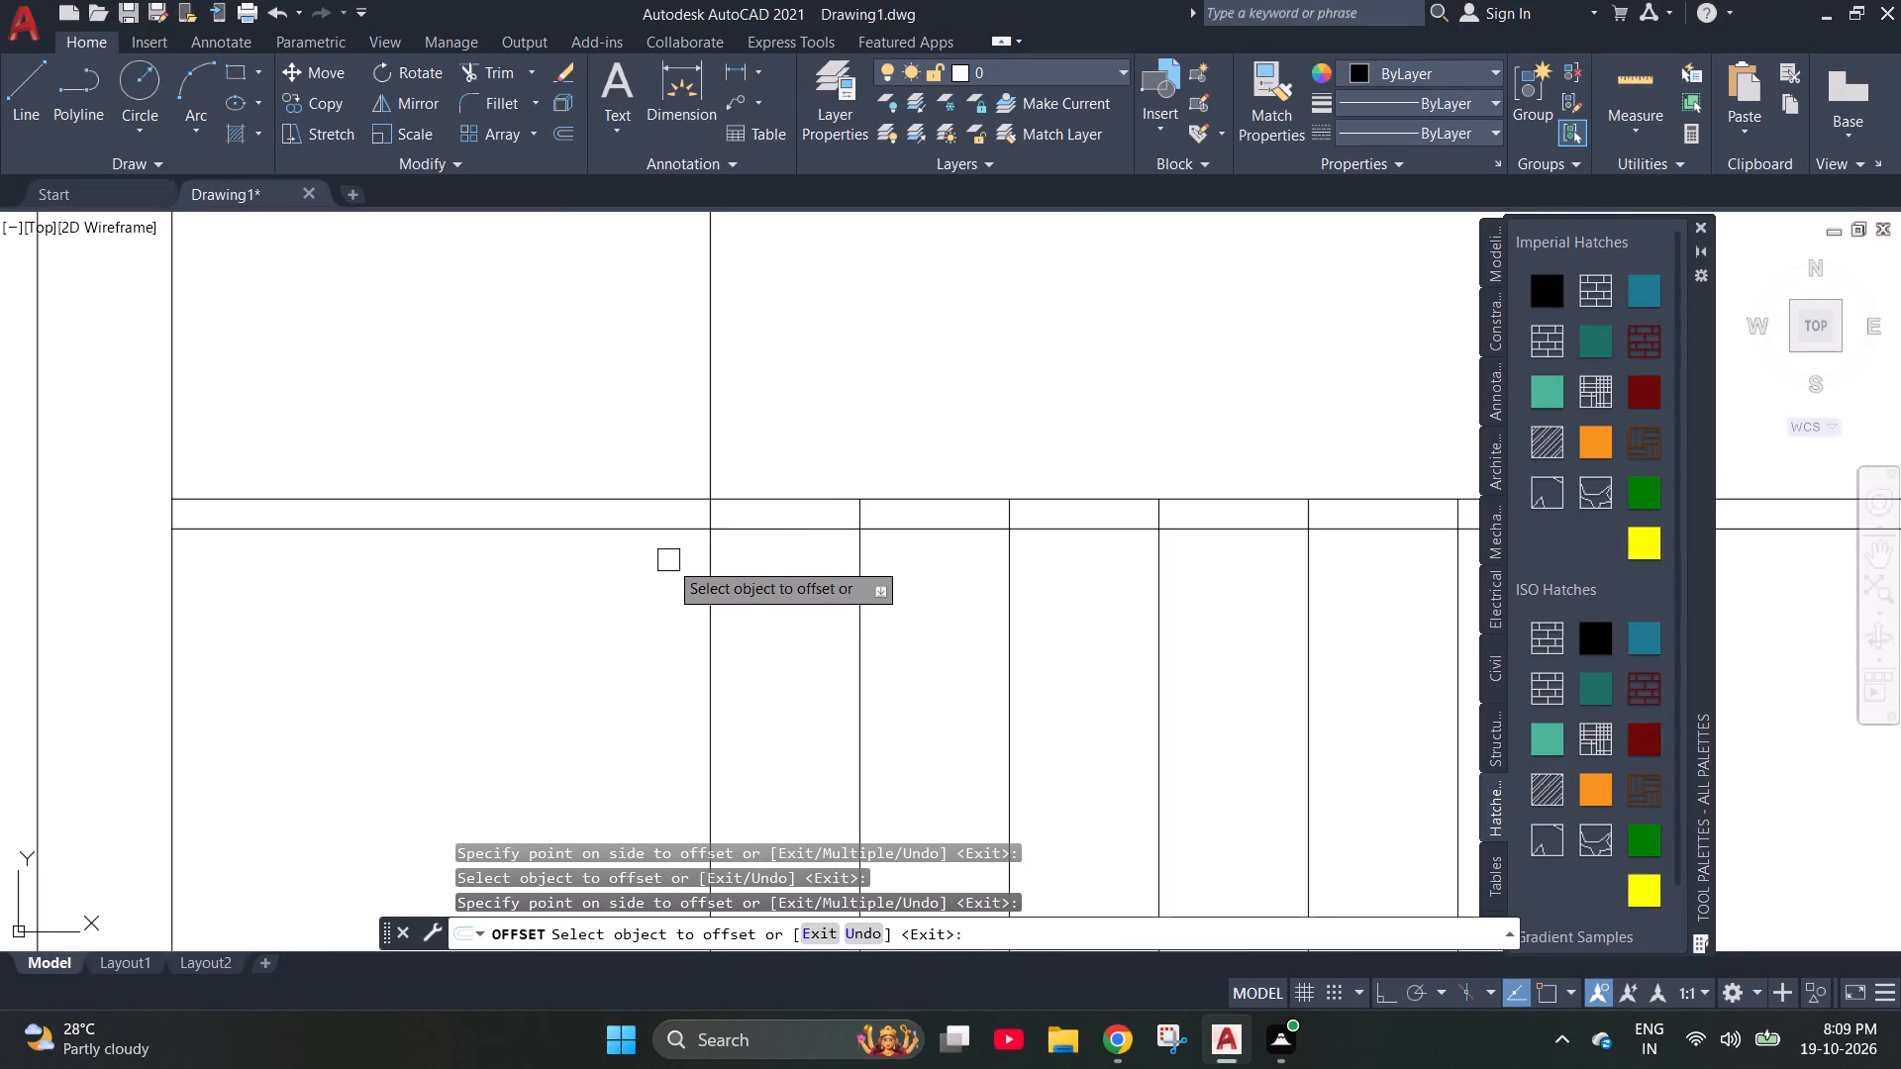
pyautogui.press('Escape')
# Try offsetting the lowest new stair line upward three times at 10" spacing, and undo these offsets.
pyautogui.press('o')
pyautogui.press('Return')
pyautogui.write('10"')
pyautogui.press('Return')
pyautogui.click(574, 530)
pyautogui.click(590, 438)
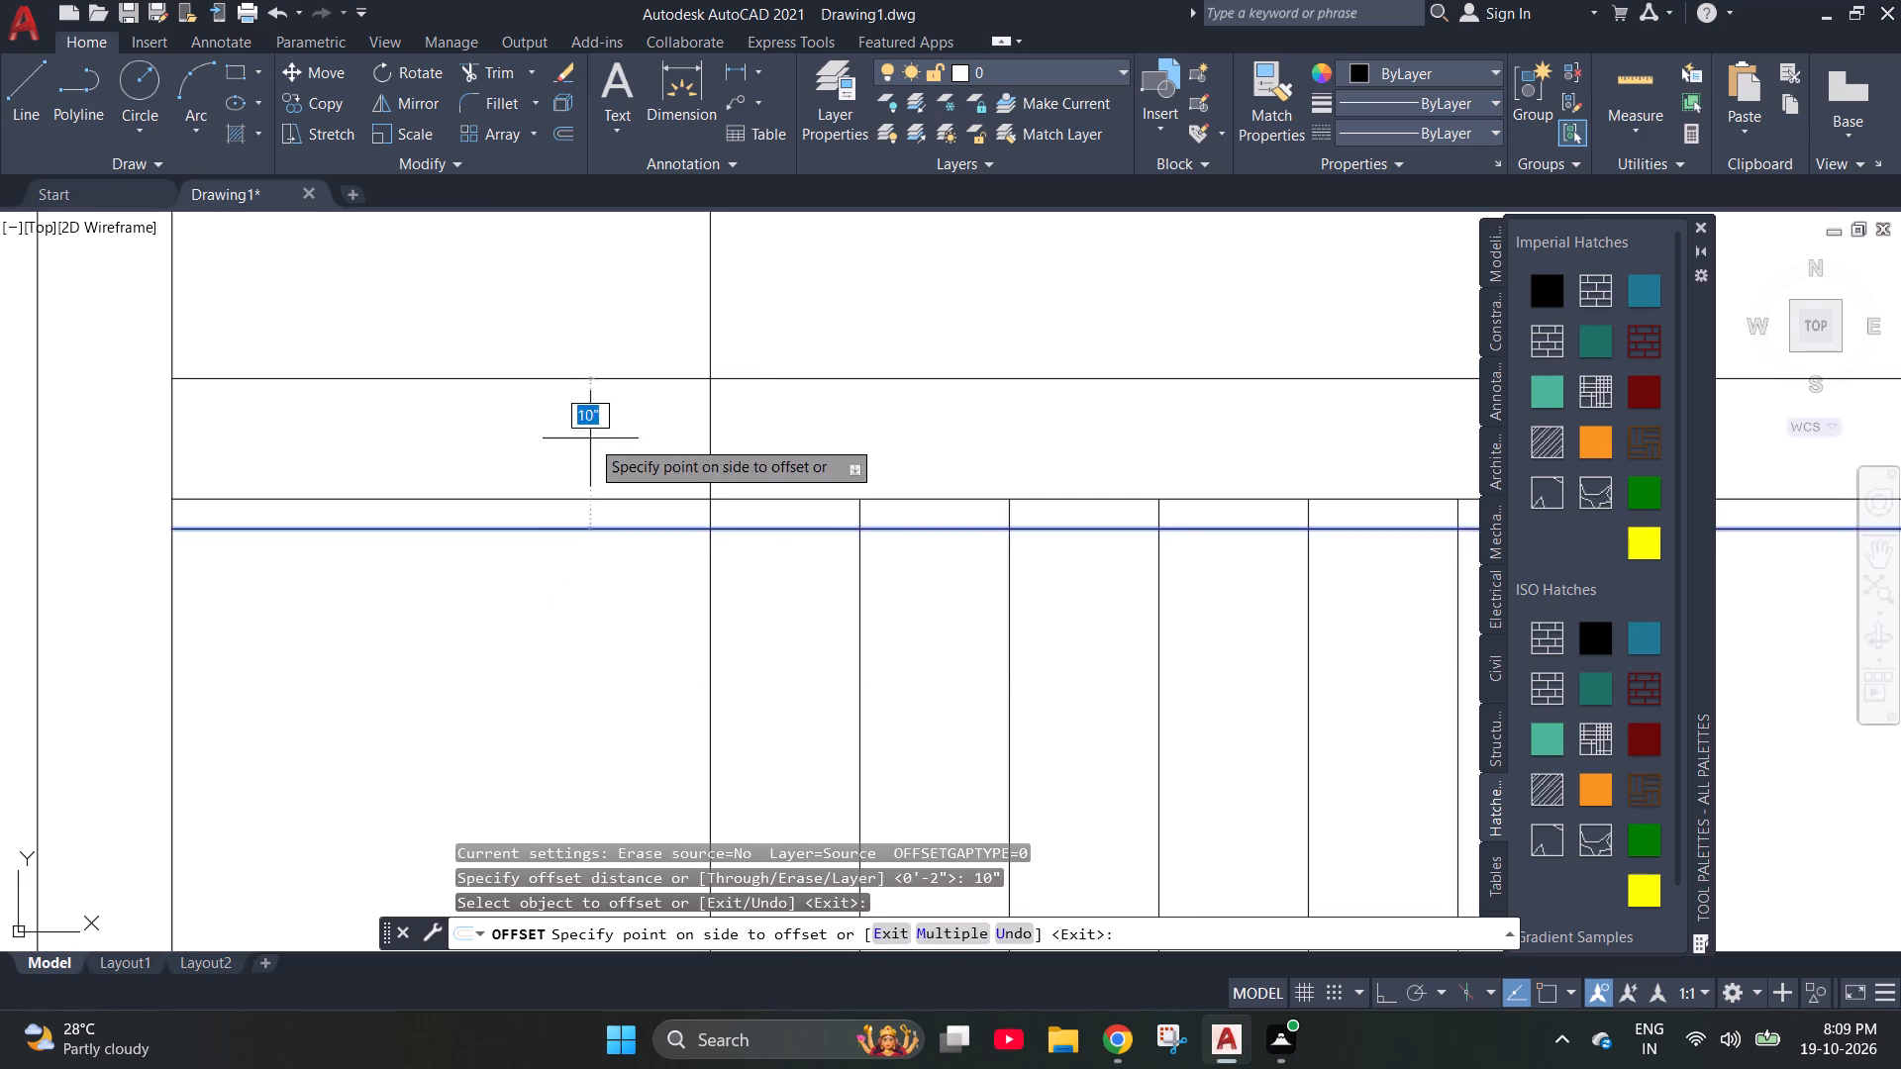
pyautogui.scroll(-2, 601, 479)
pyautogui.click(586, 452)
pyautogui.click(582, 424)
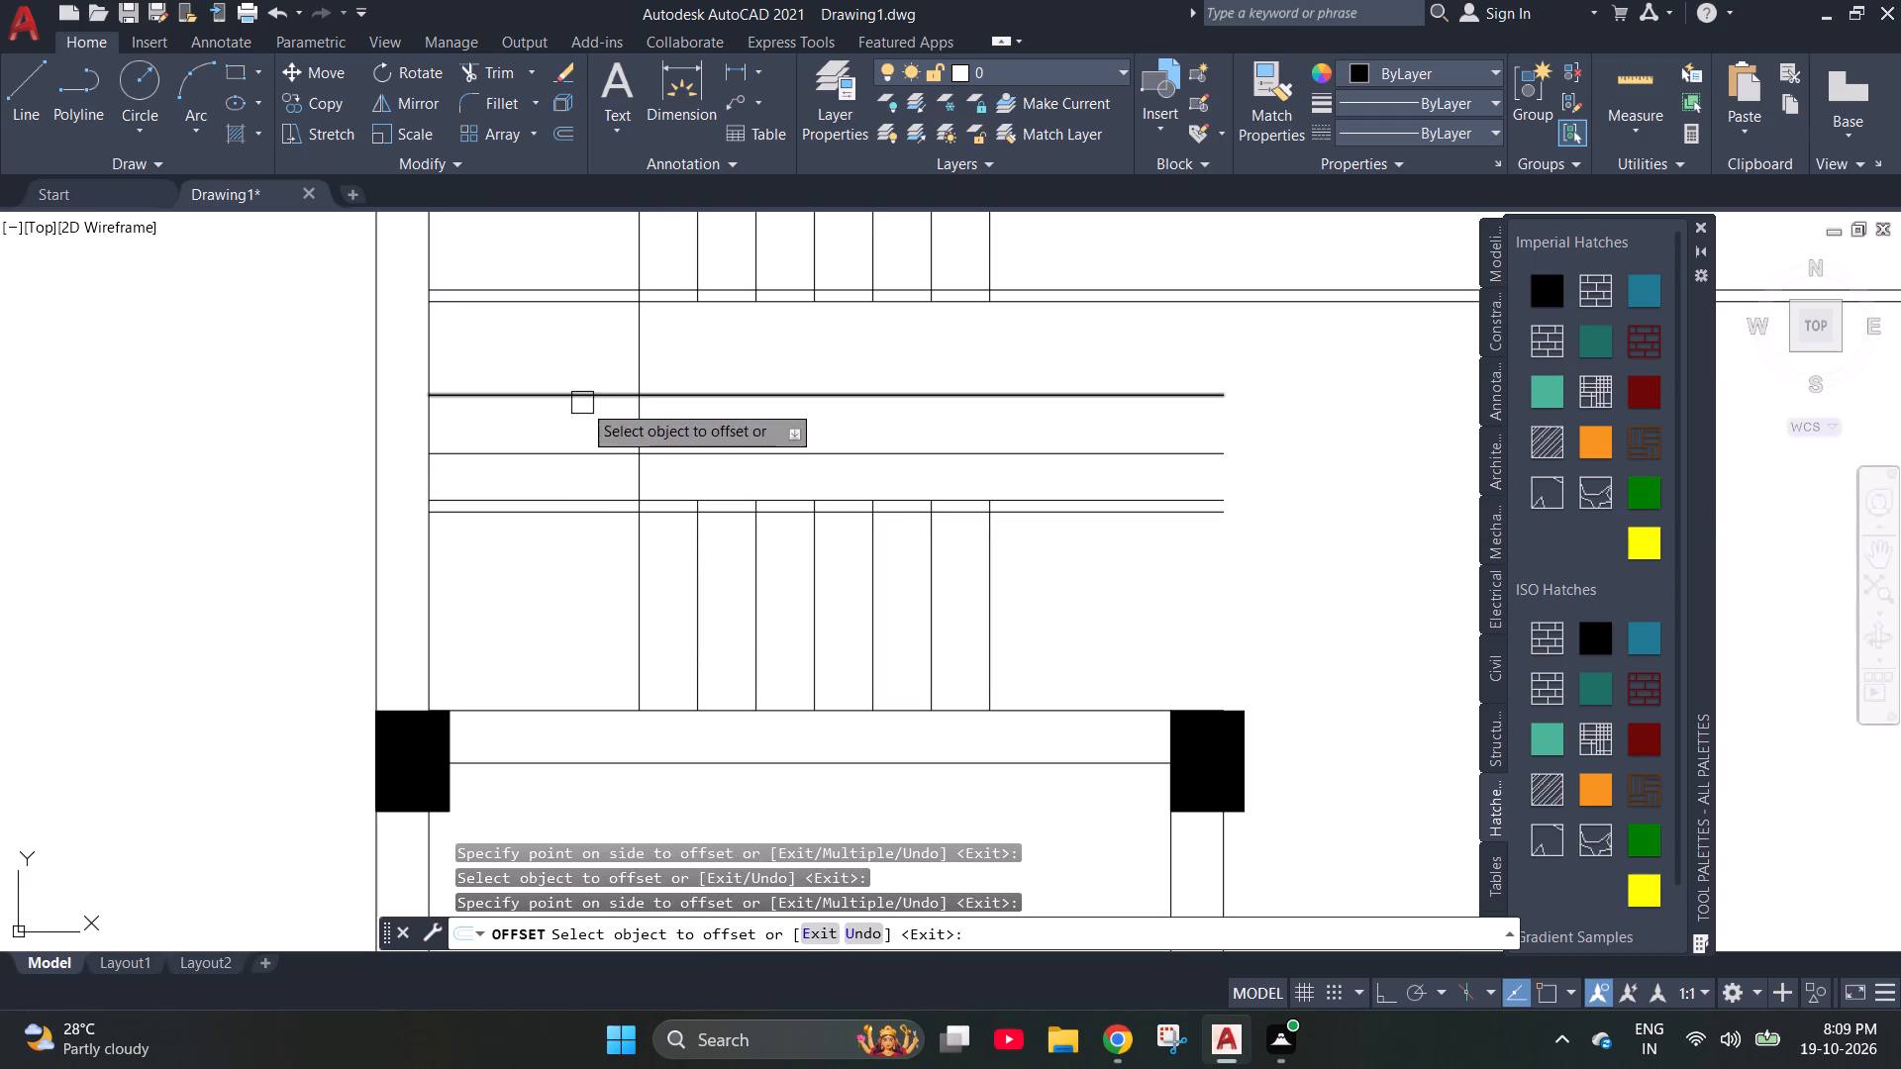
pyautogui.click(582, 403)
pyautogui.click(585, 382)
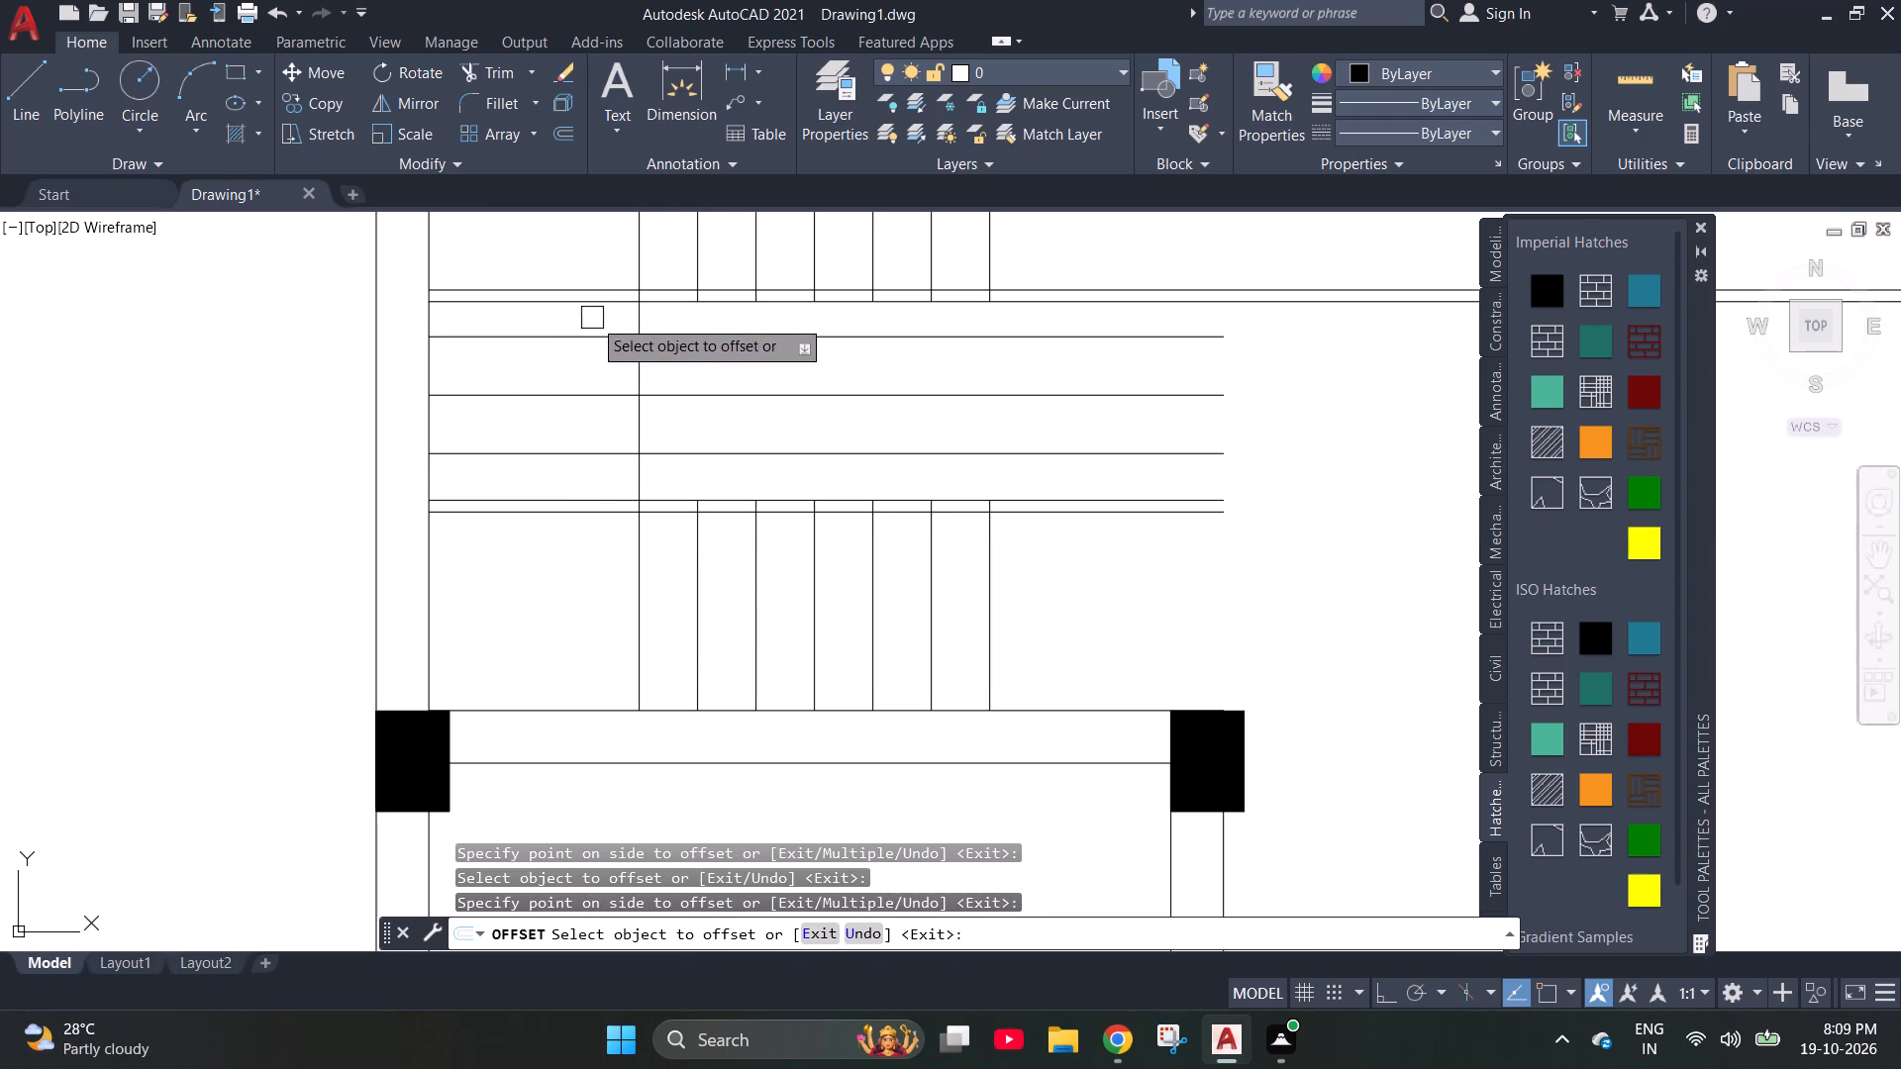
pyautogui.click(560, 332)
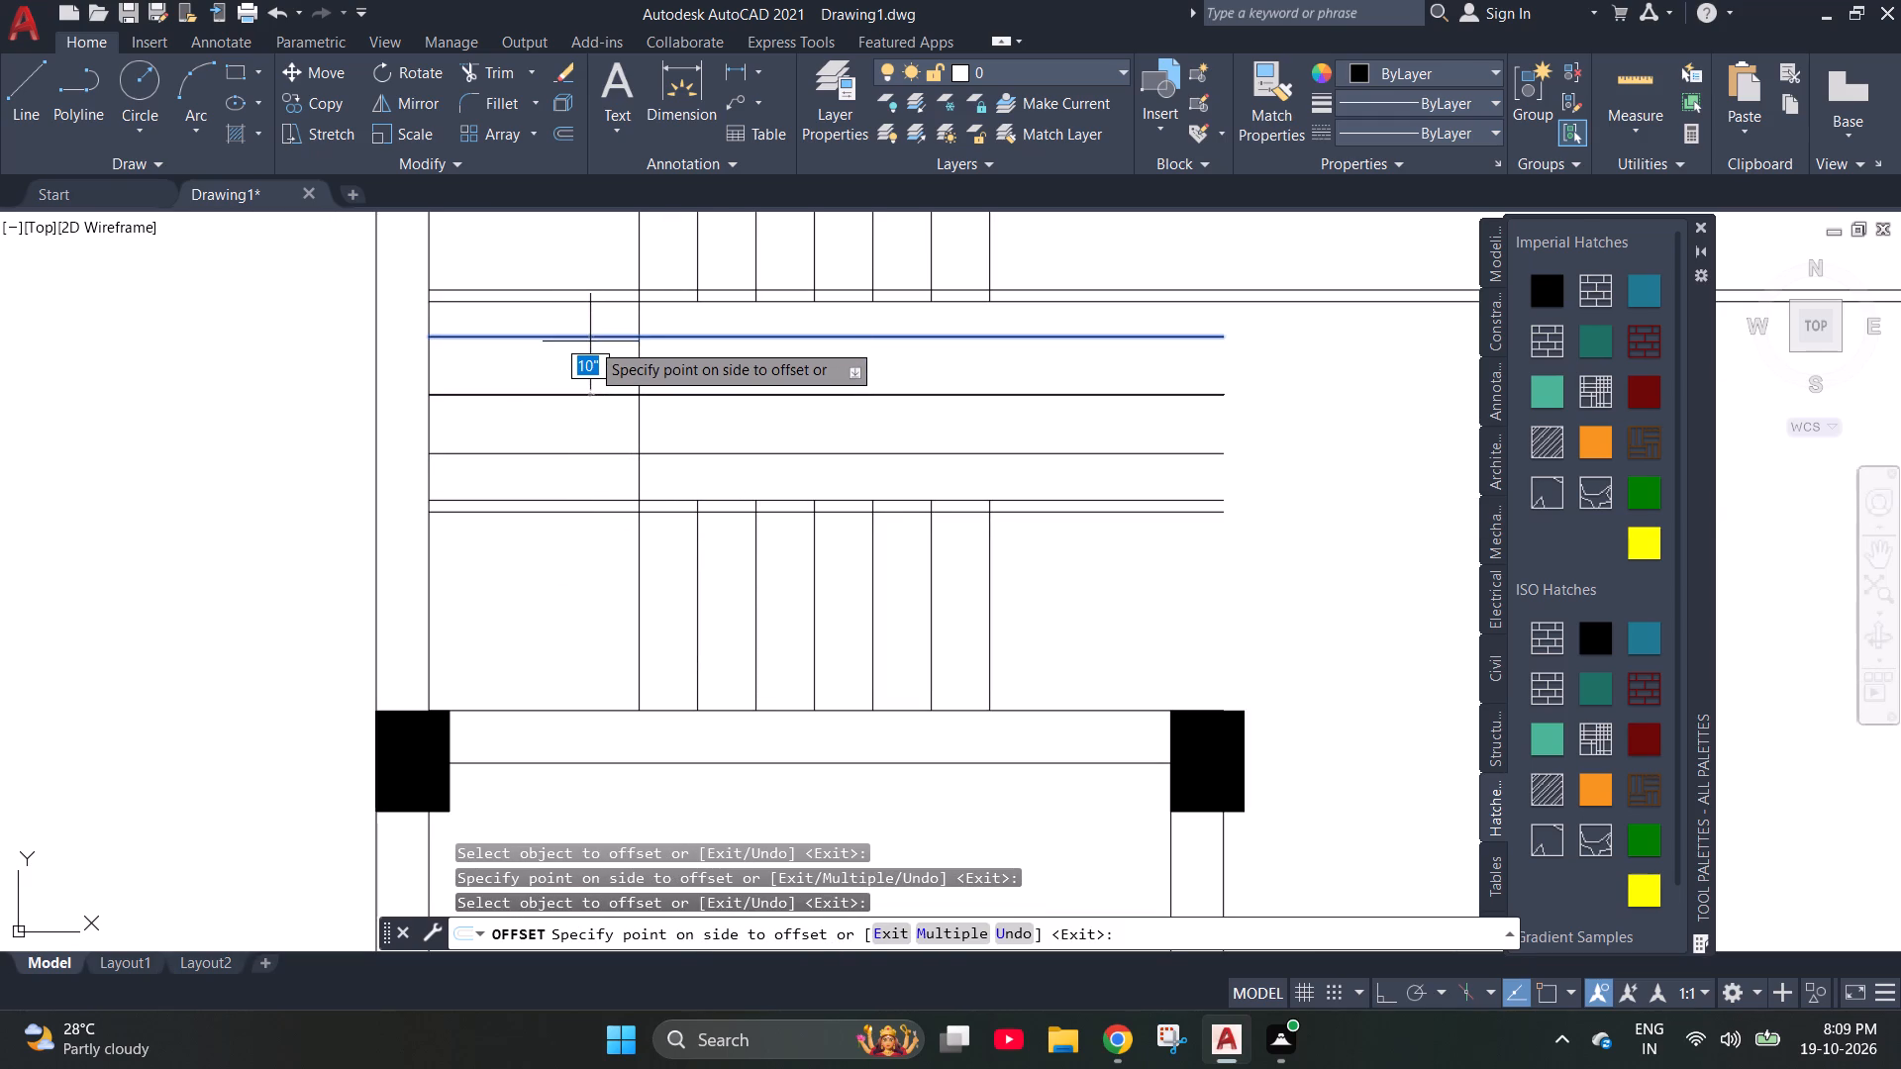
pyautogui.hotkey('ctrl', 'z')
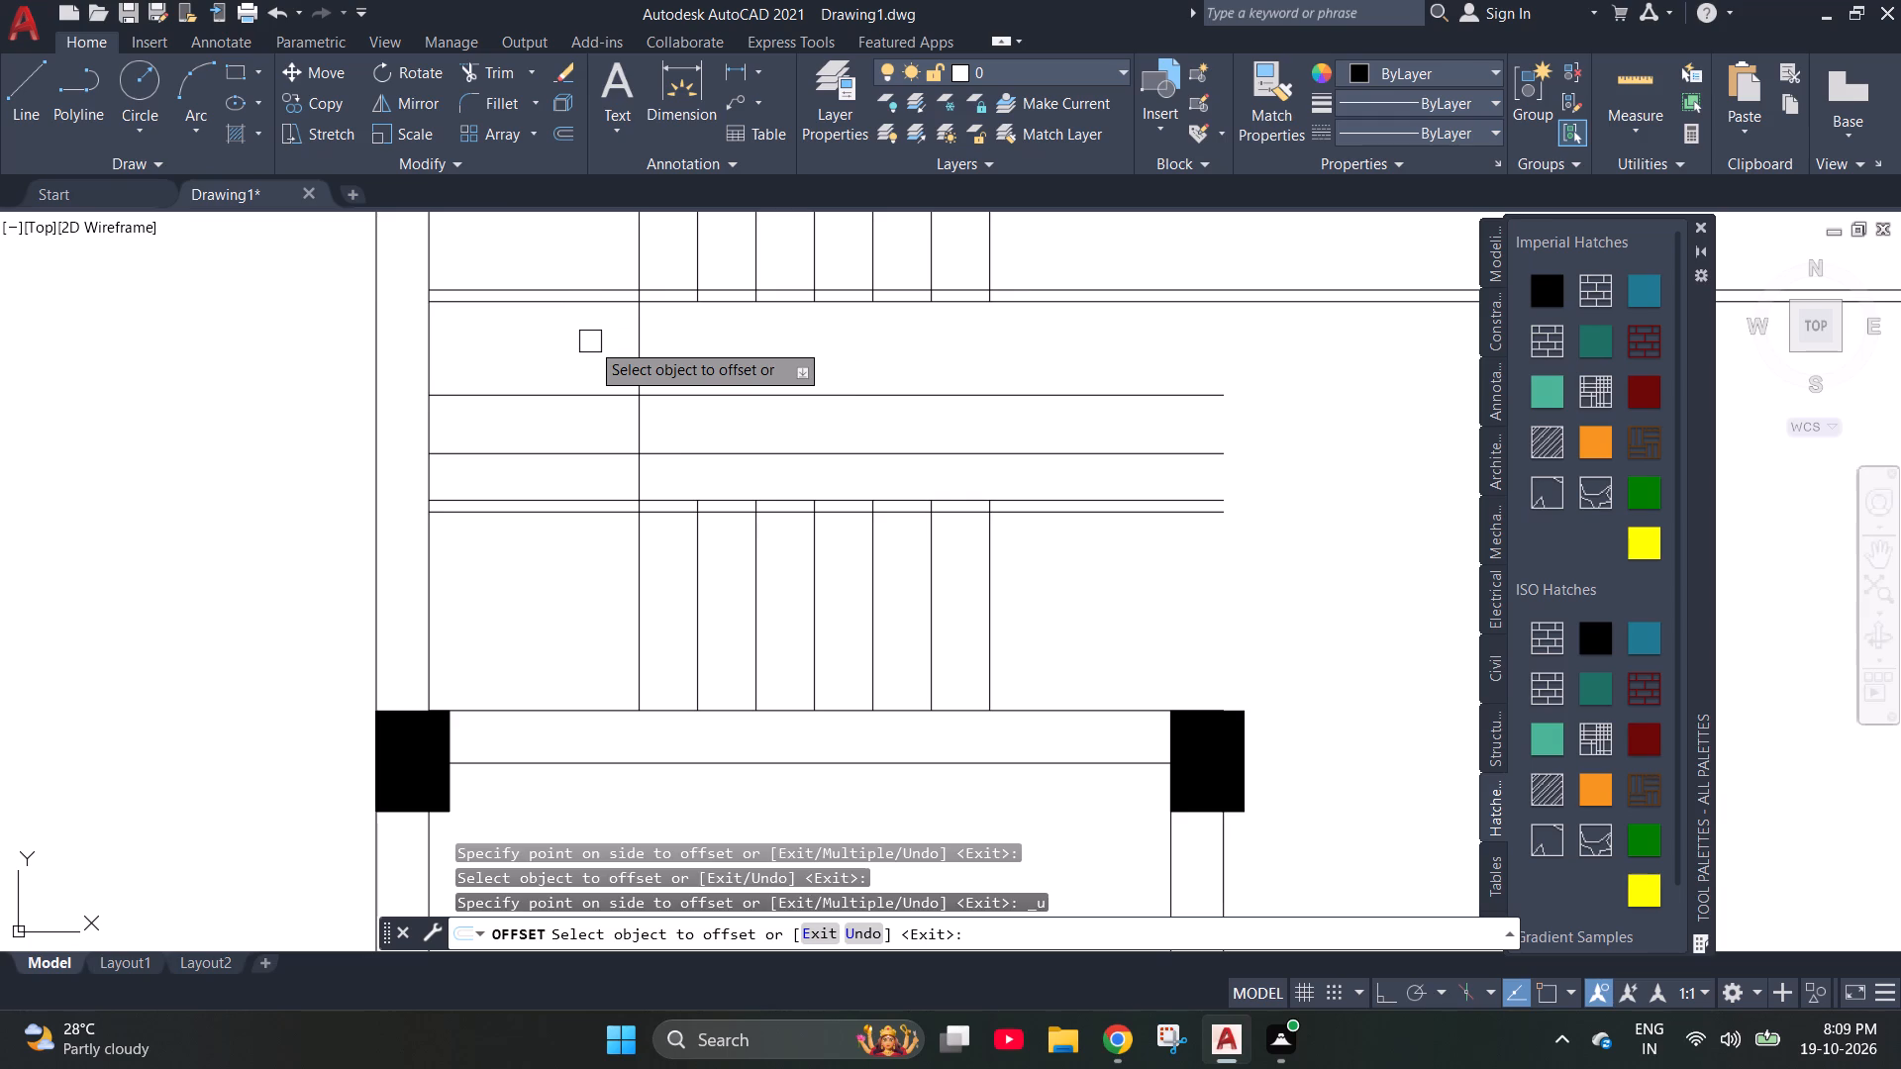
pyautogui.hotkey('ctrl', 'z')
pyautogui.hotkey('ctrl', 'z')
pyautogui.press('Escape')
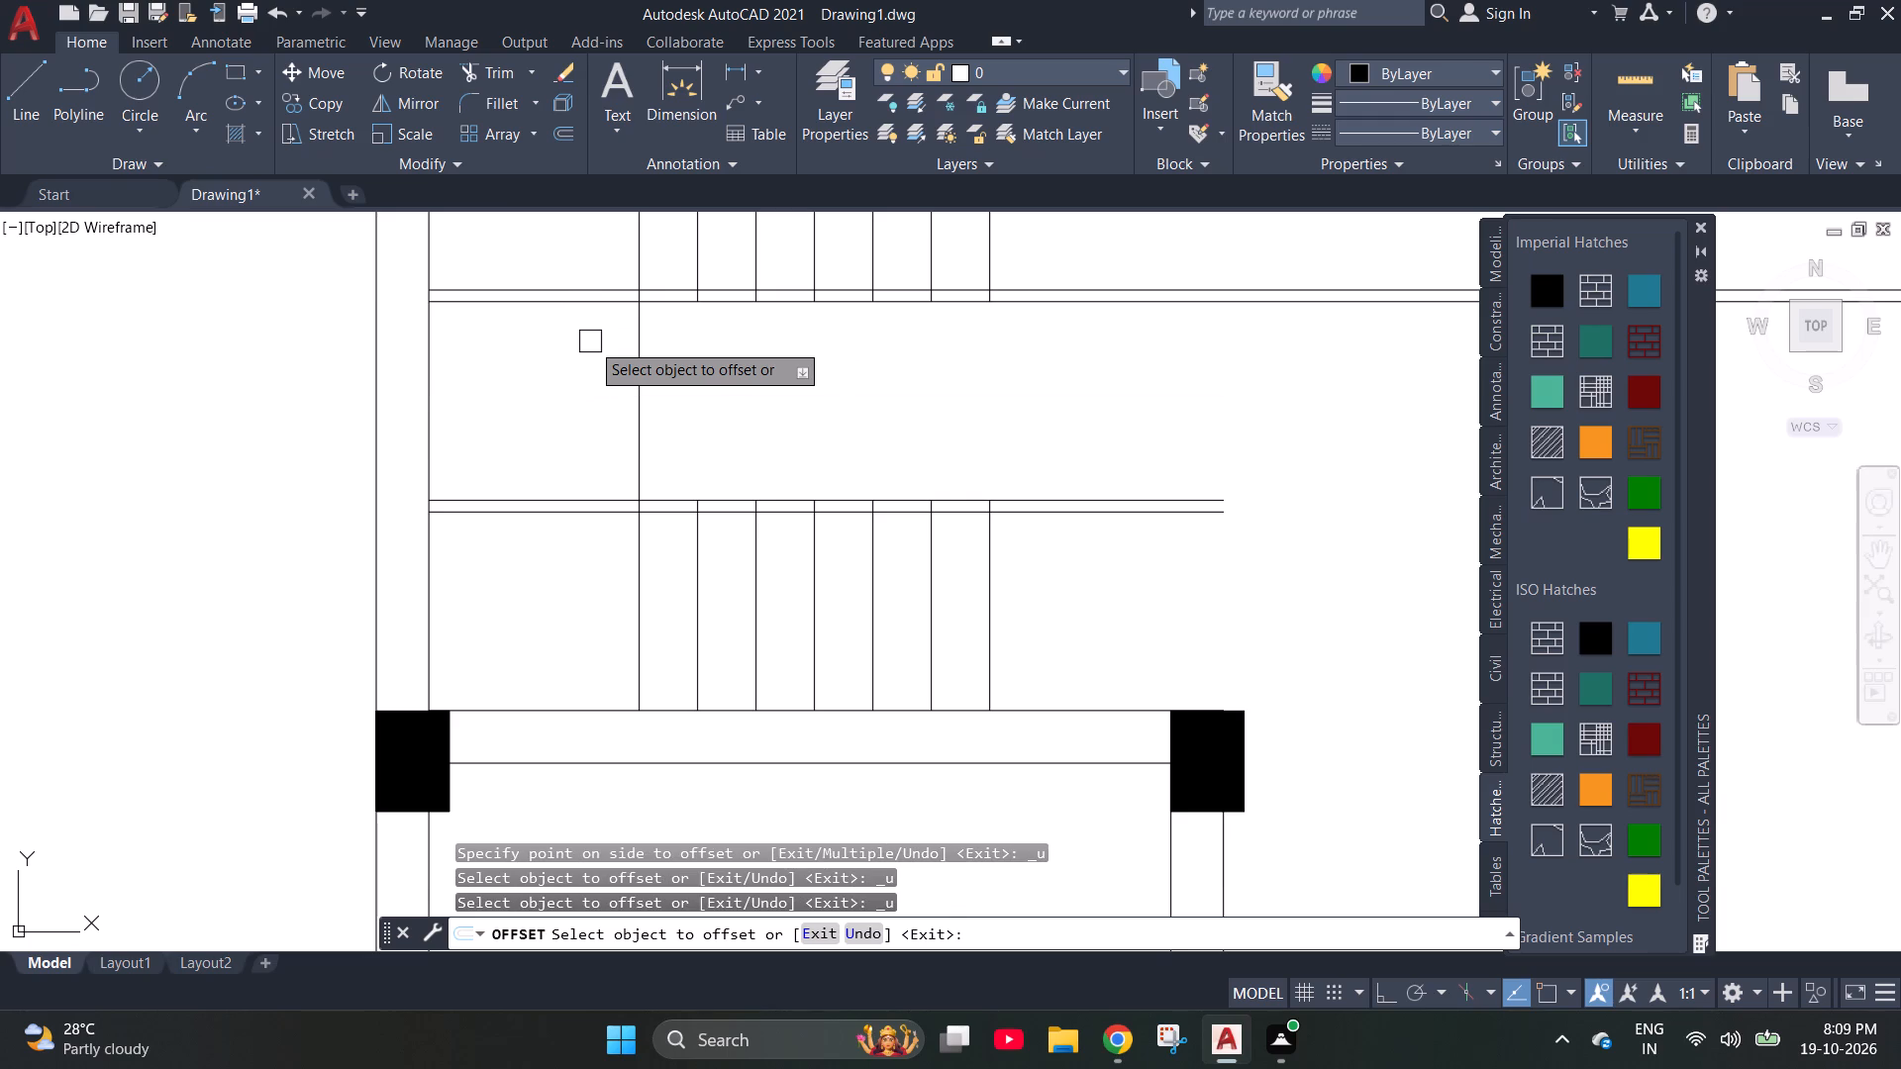
# Offset the lower flight's new 2" offset line upward three times at 9" spacing to form the connecting steps.
pyautogui.press('o')
pyautogui.press('Return')
pyautogui.write('9"')
pyautogui.press('Return')
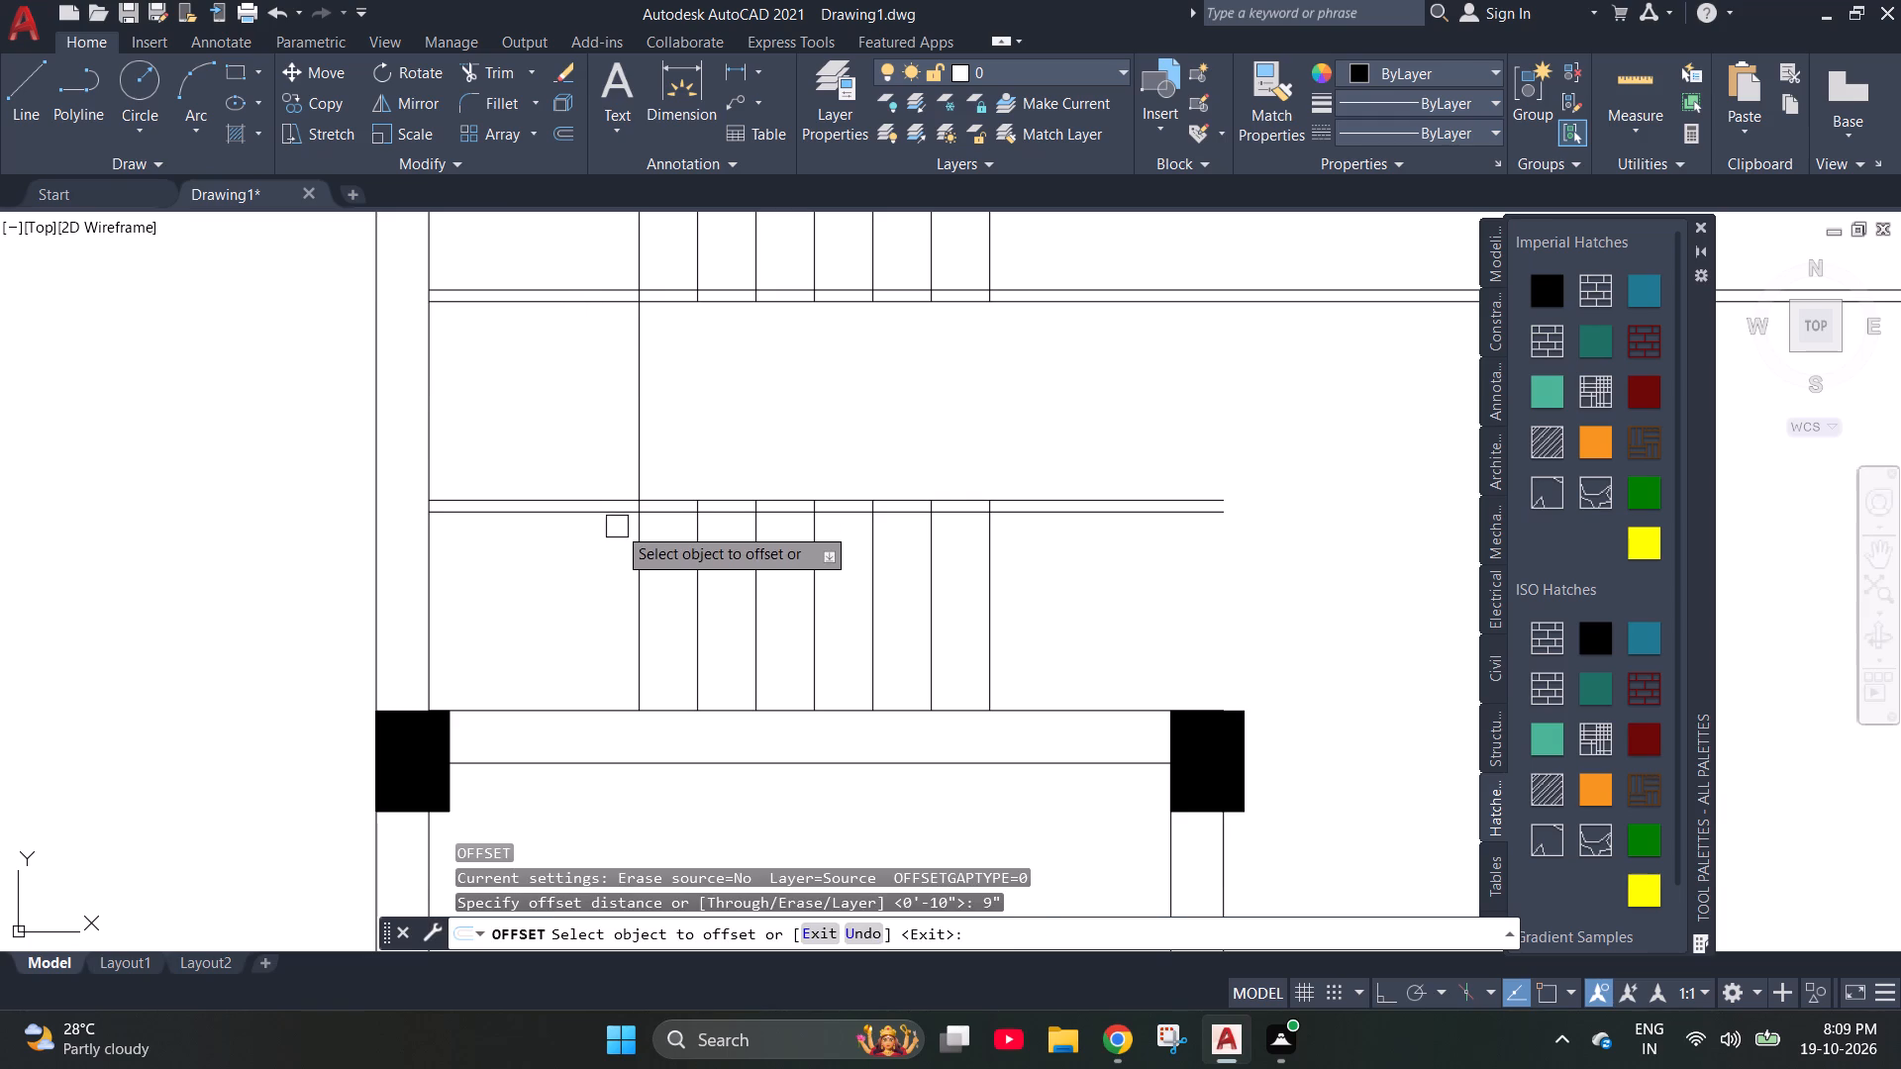
pyautogui.scroll(3, 613, 513)
pyautogui.click(609, 514)
pyautogui.click(608, 376)
pyautogui.scroll(-2, 607, 375)
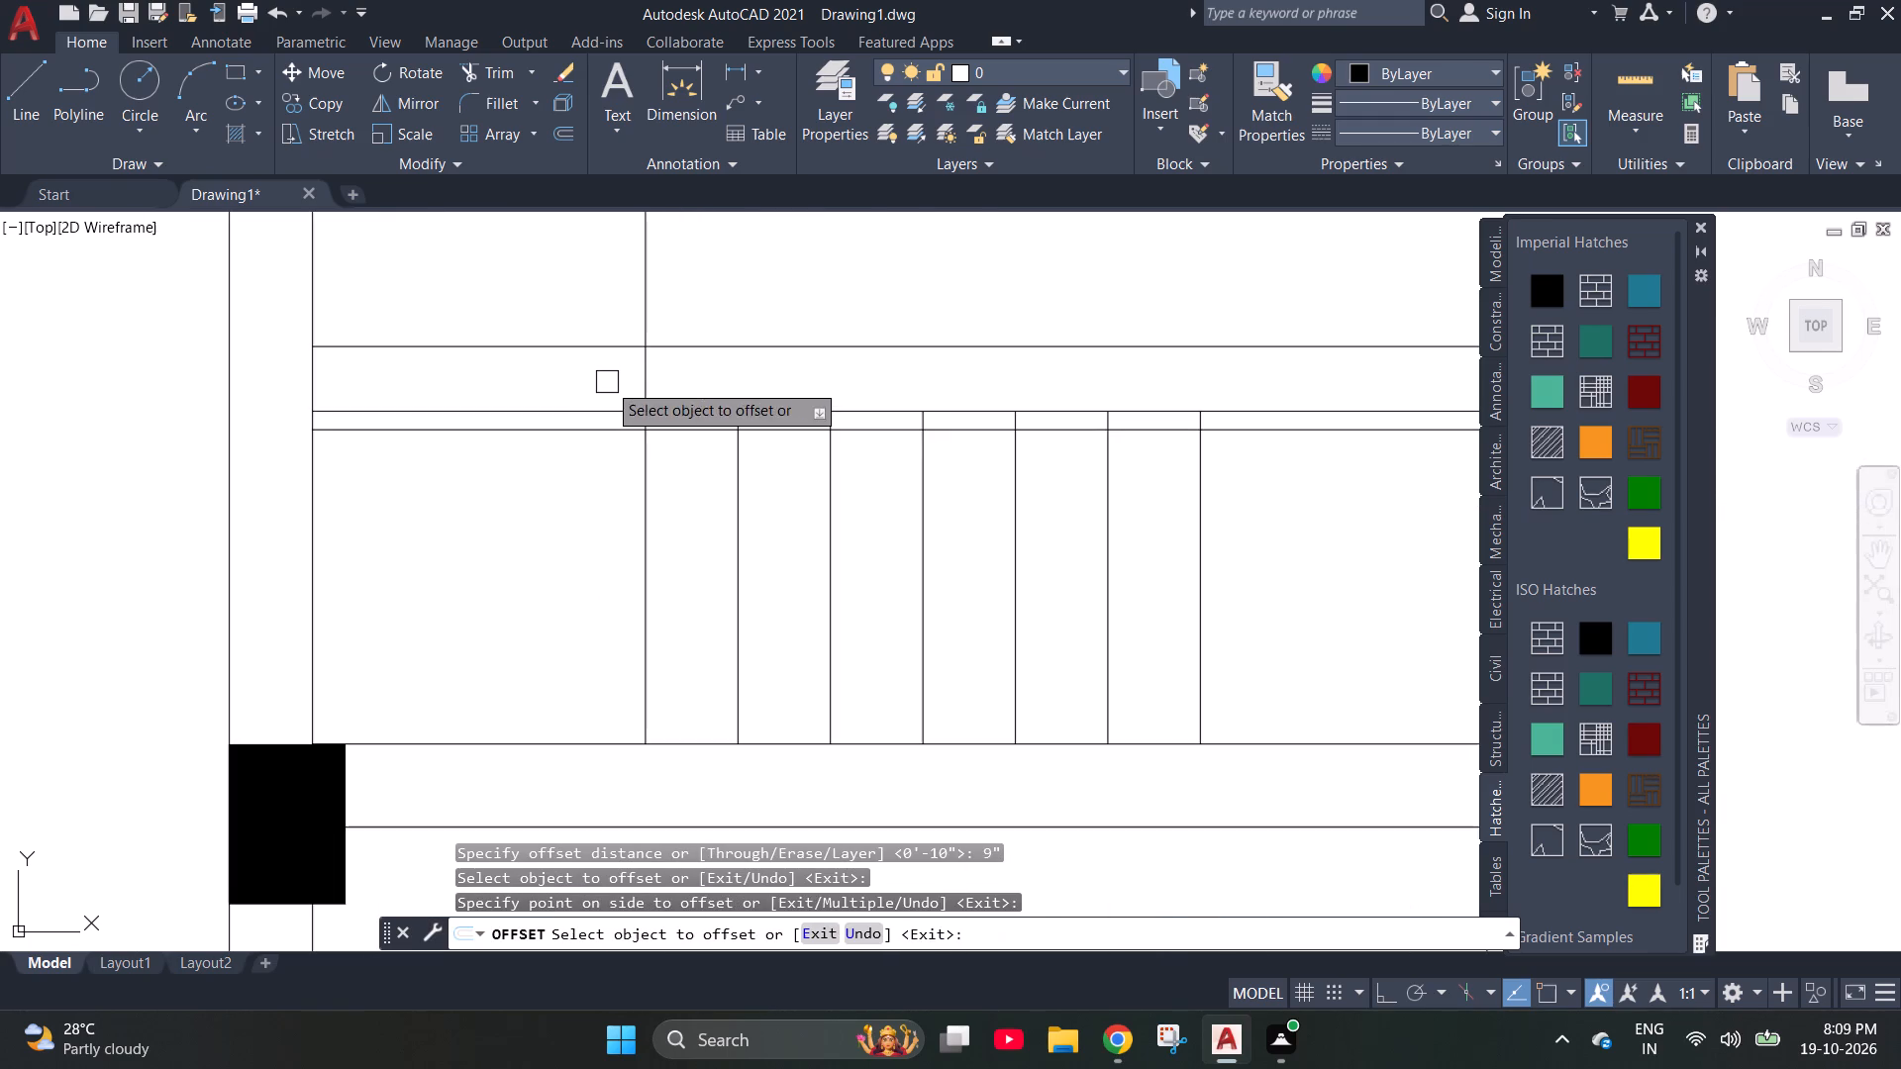
pyautogui.scroll(-1, 600, 384)
pyautogui.click(578, 363)
pyautogui.click(575, 334)
pyautogui.scroll(-1, 516, 393)
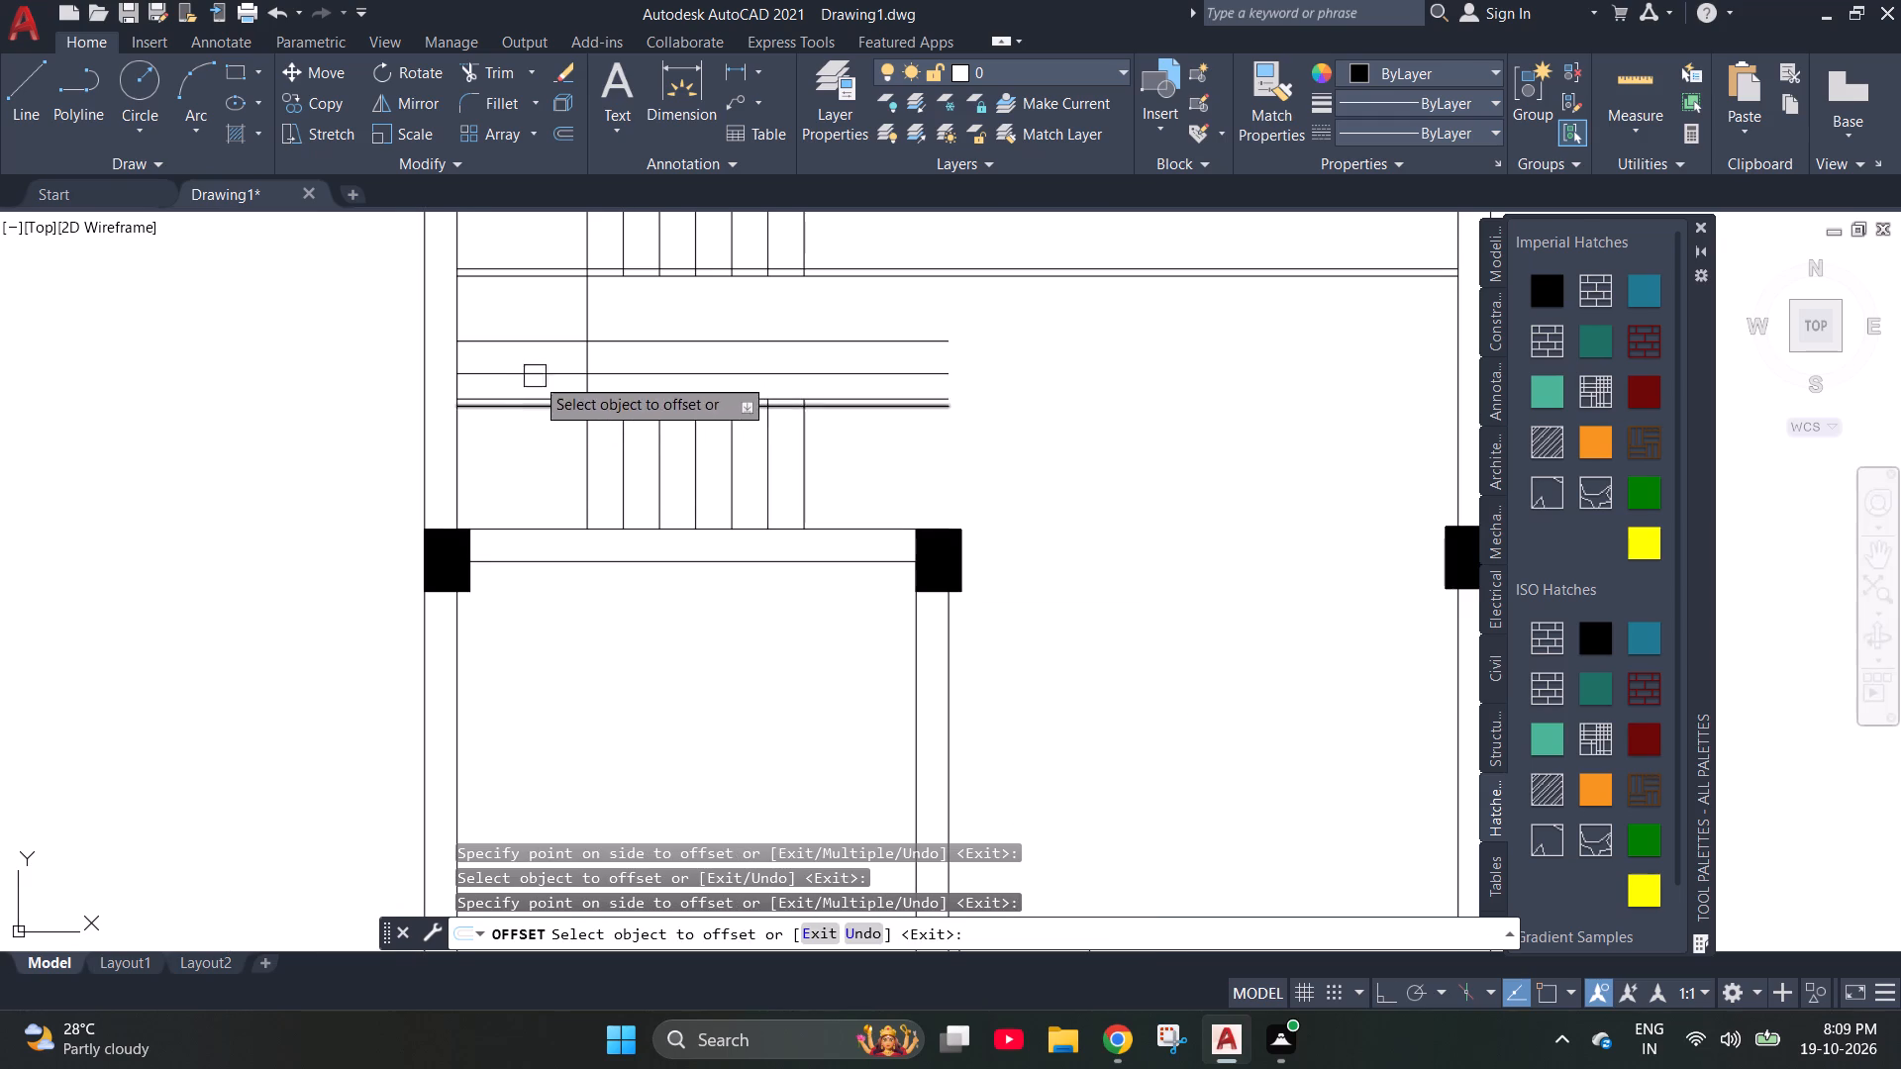
pyautogui.click(545, 340)
pyautogui.click(555, 328)
pyautogui.click(559, 317)
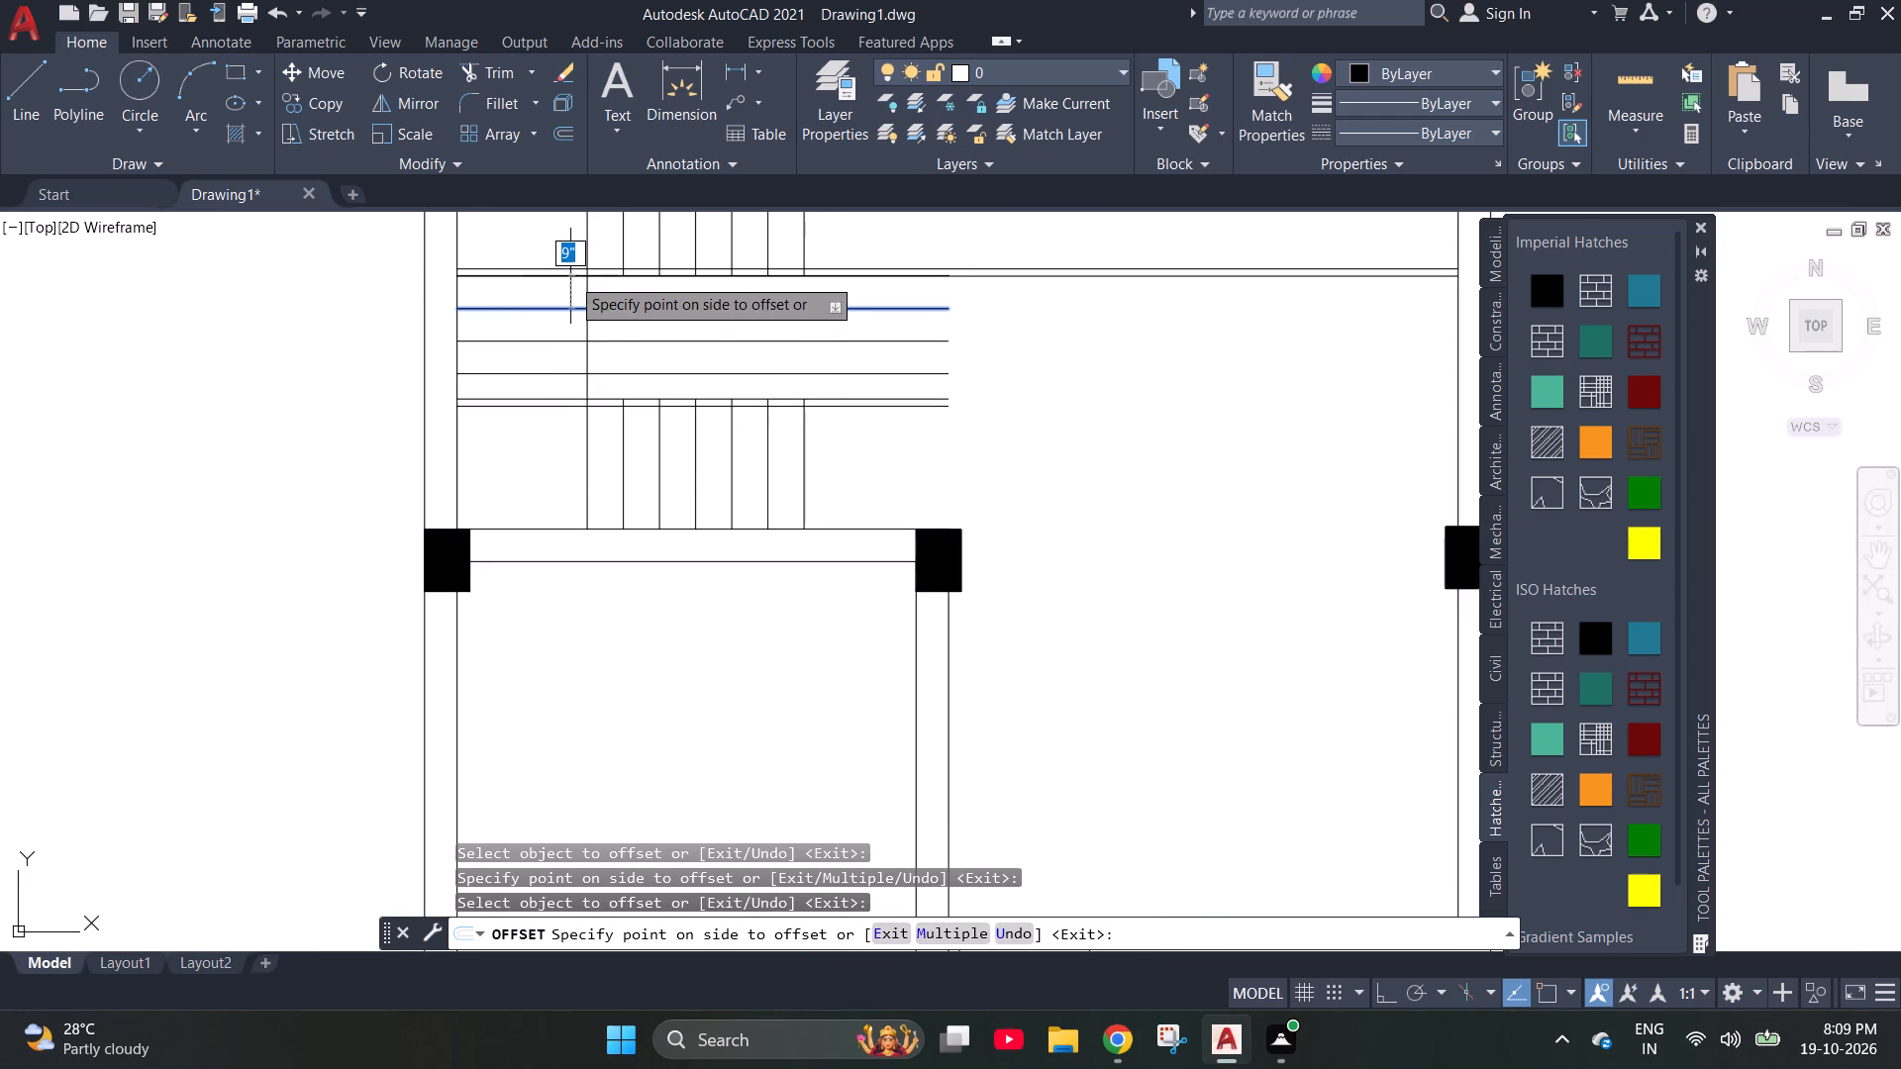
pyautogui.scroll(-2, 514, 291)
pyautogui.scroll(3, 536, 278)
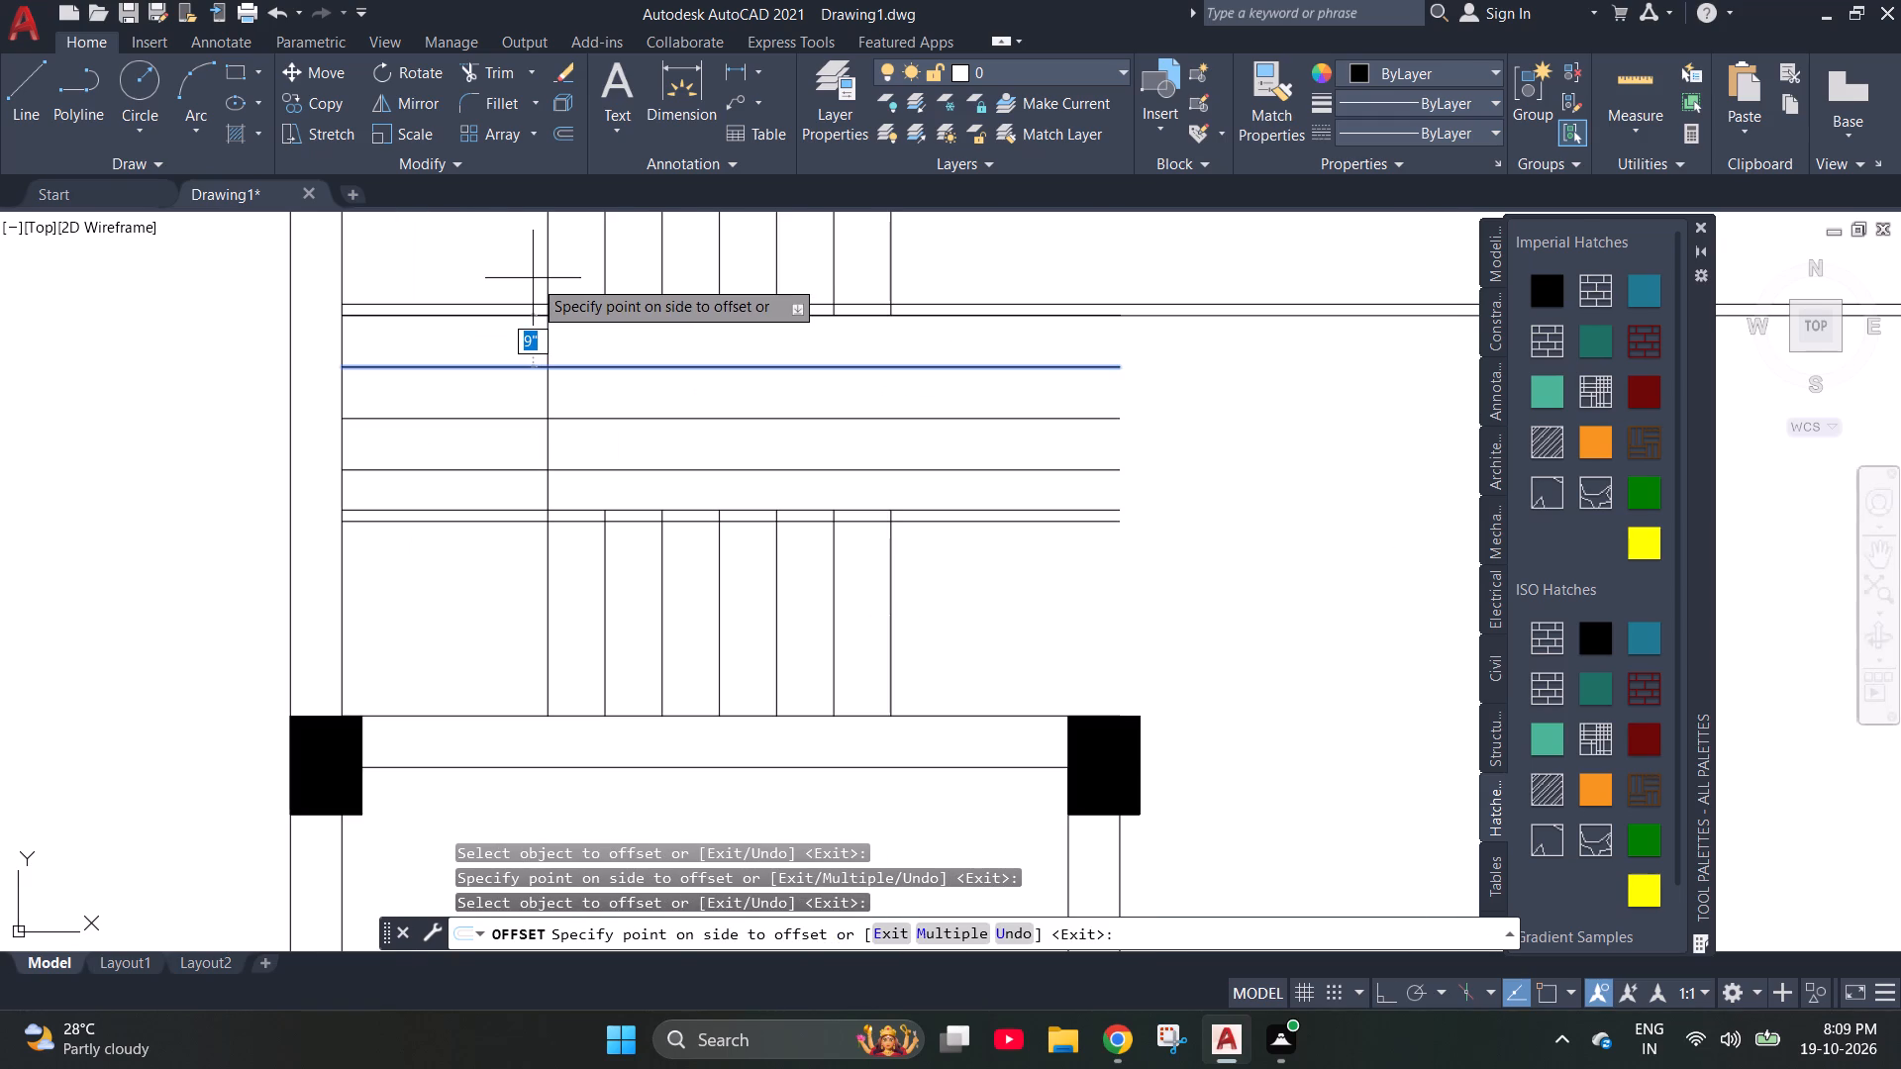
pyautogui.press('Escape')
pyautogui.press('Escape')
# Trim the two lines nearest the gap where they cross the landing strip, and the three 9"-spaced lines beyond the first vertical stair line.
pyautogui.write('tr')
pyautogui.press('Return')
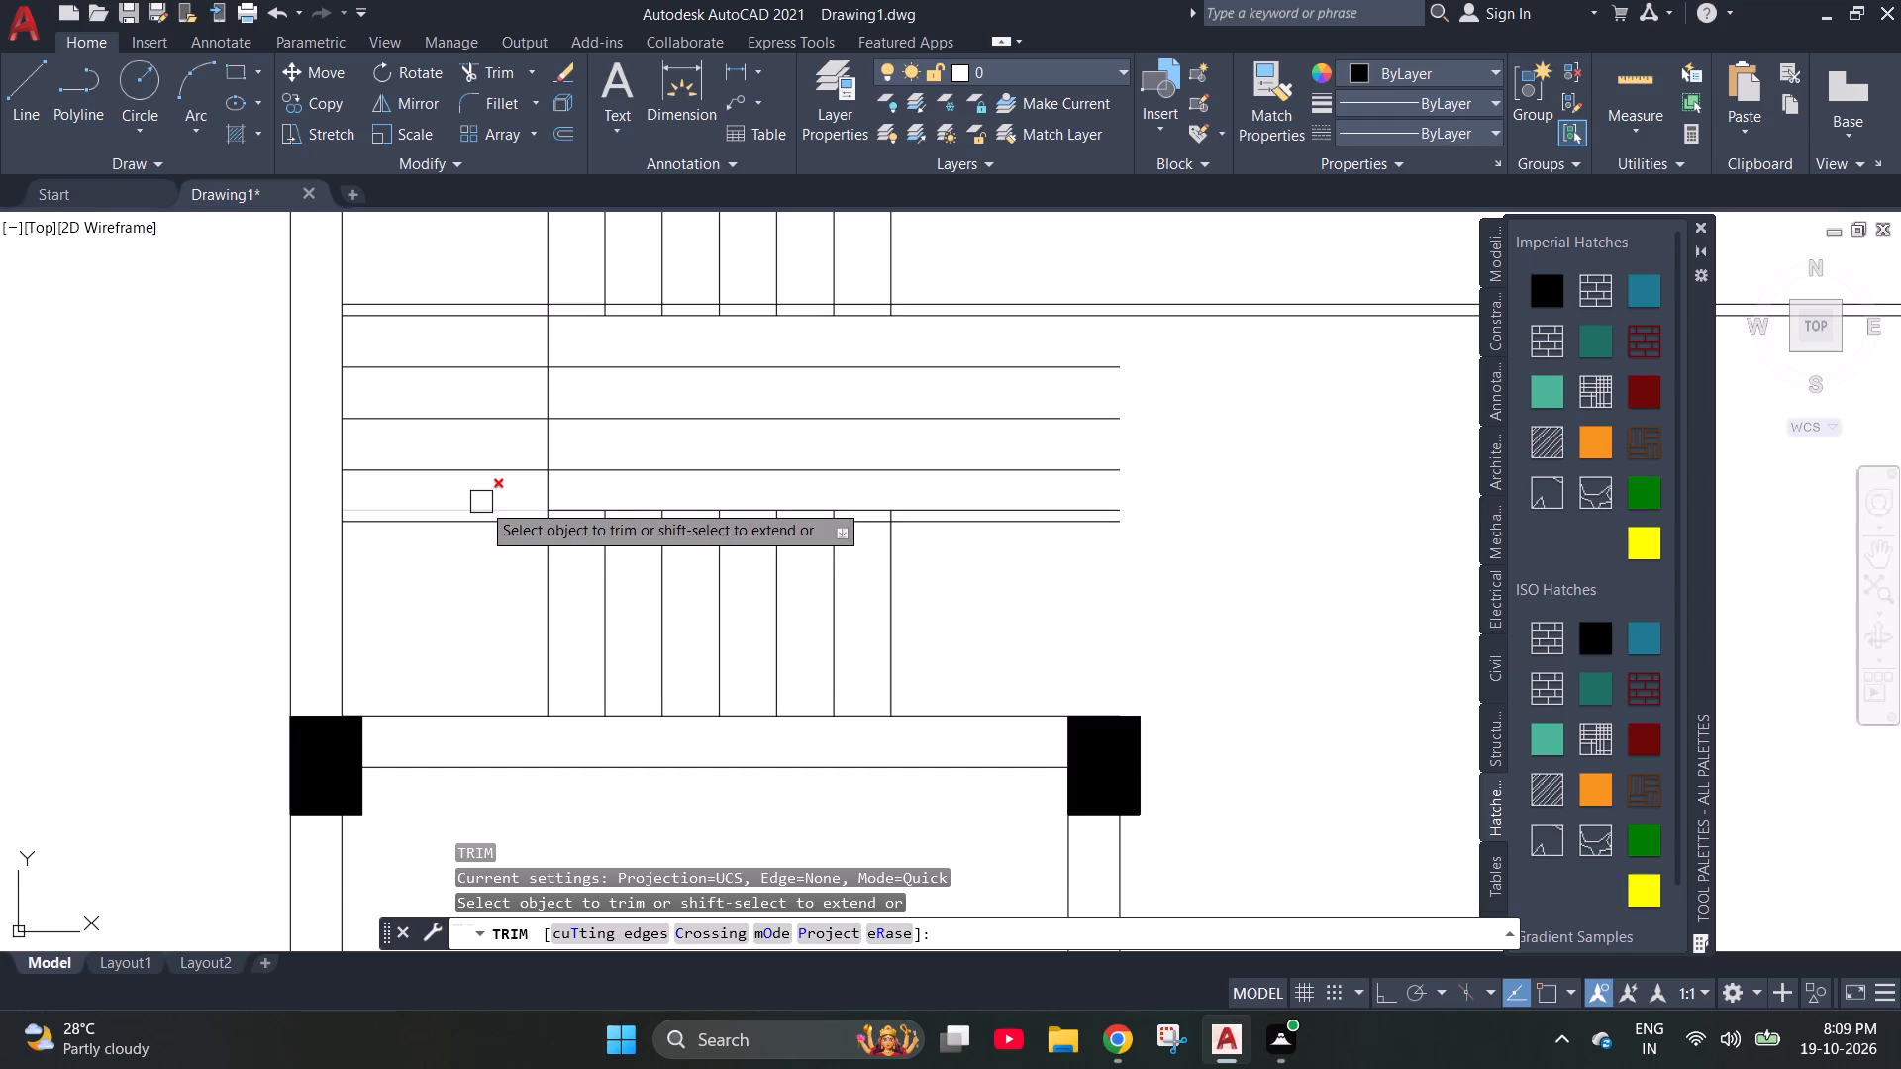
pyautogui.click(478, 505)
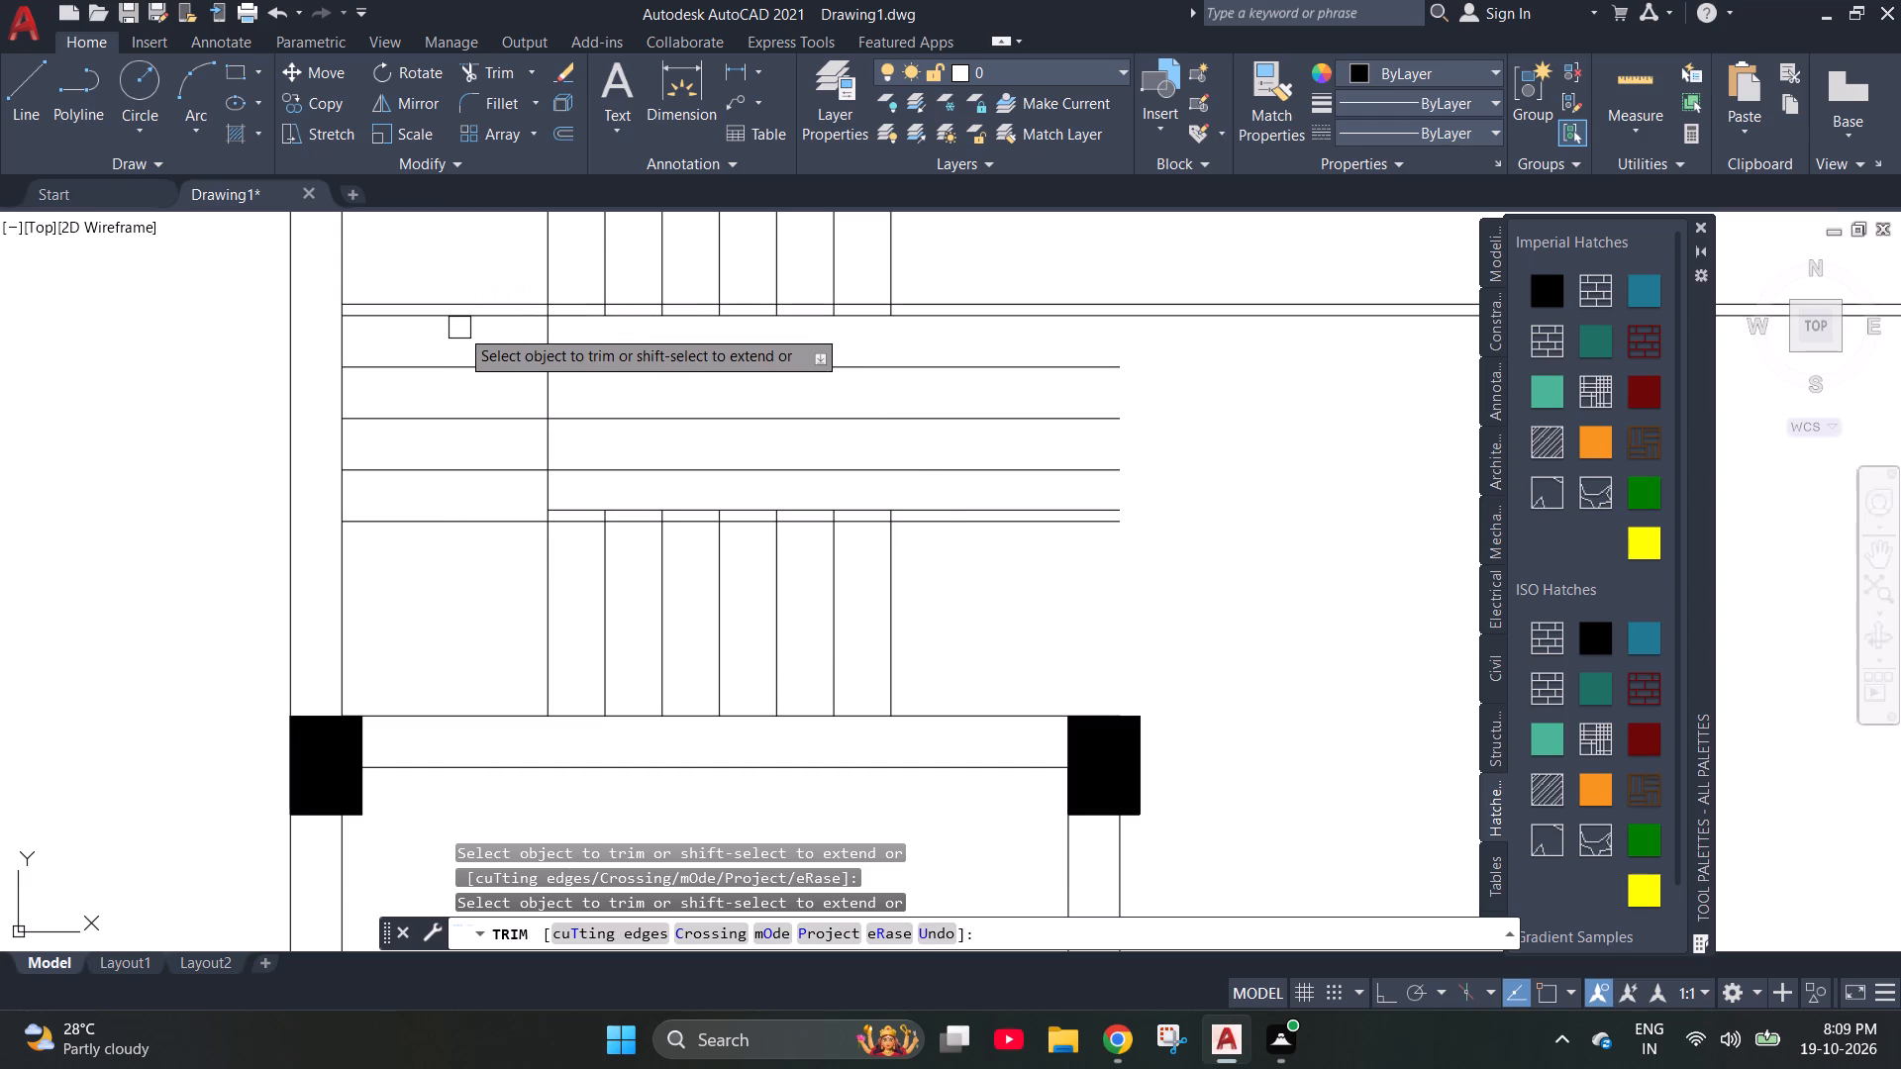
pyautogui.click(457, 325)
pyautogui.scroll(-1, 453, 392)
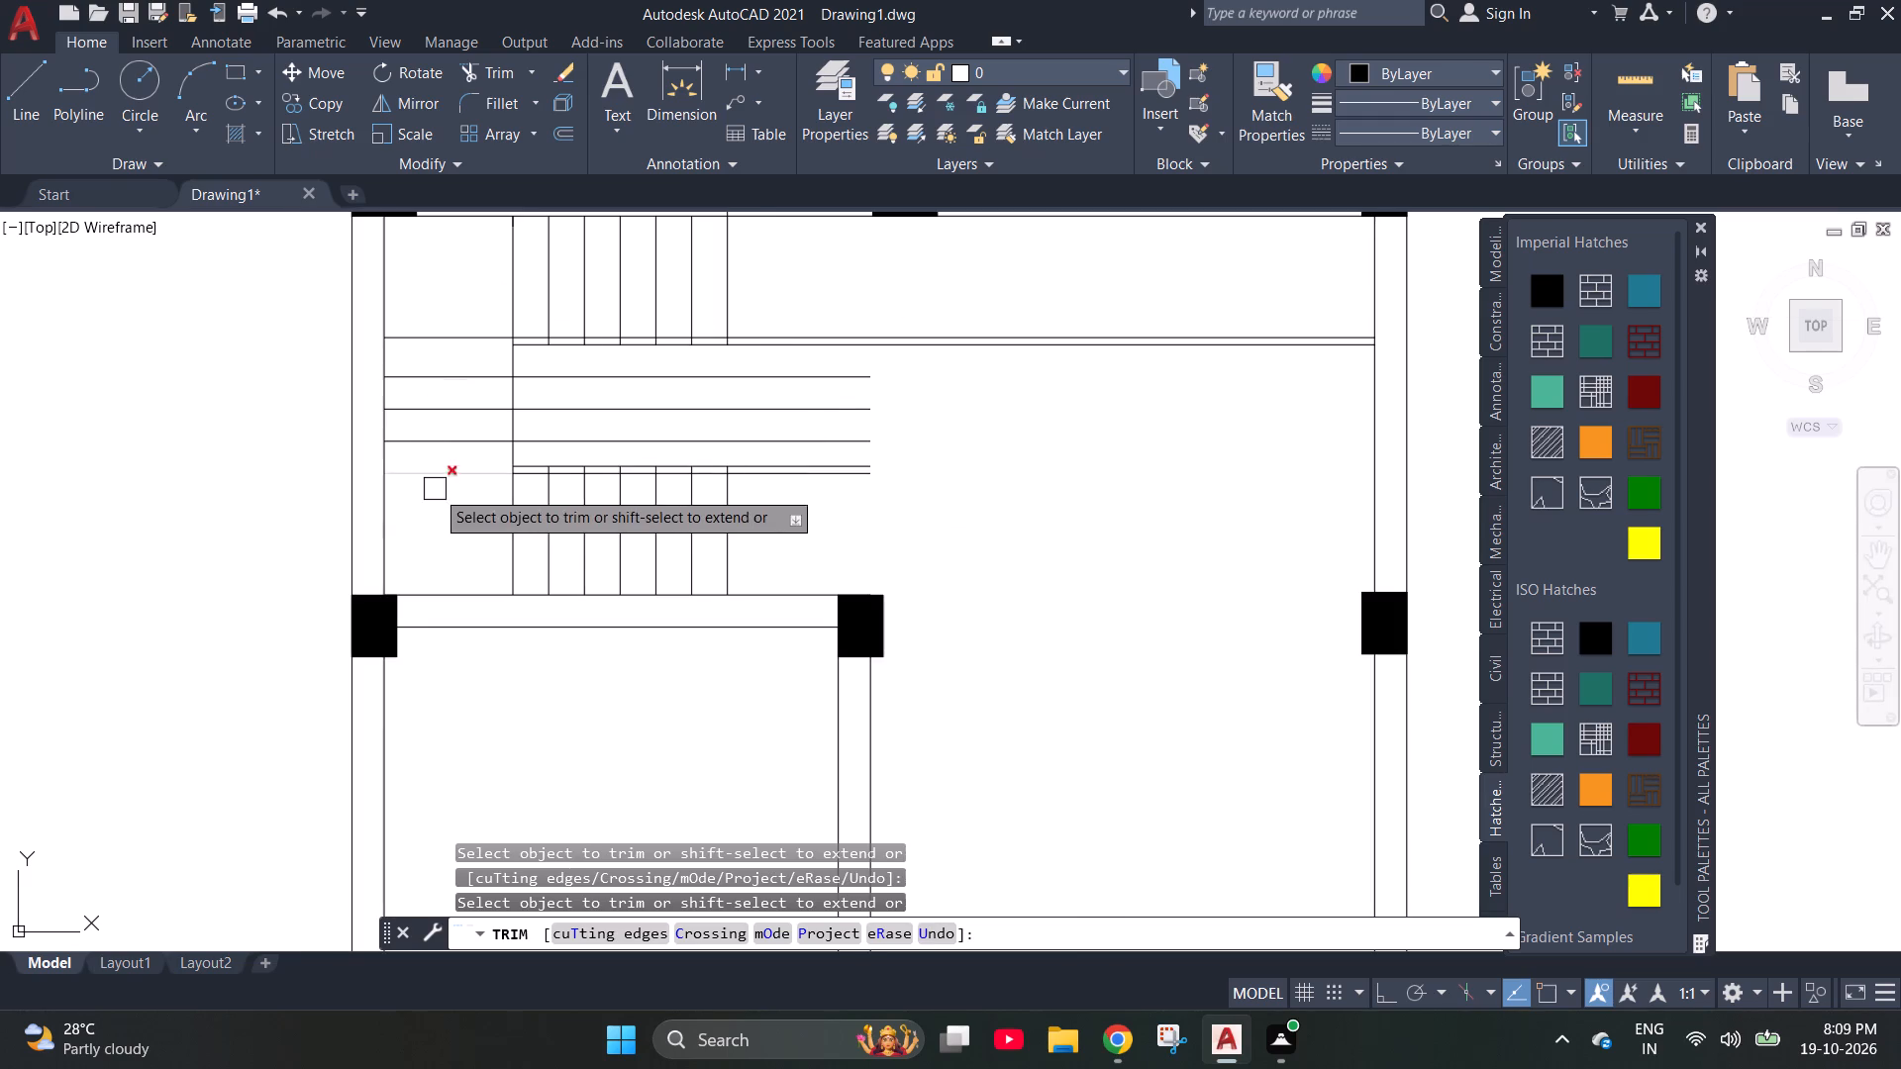
pyautogui.moveTo(768, 363); pyautogui.dragTo(768, 388)
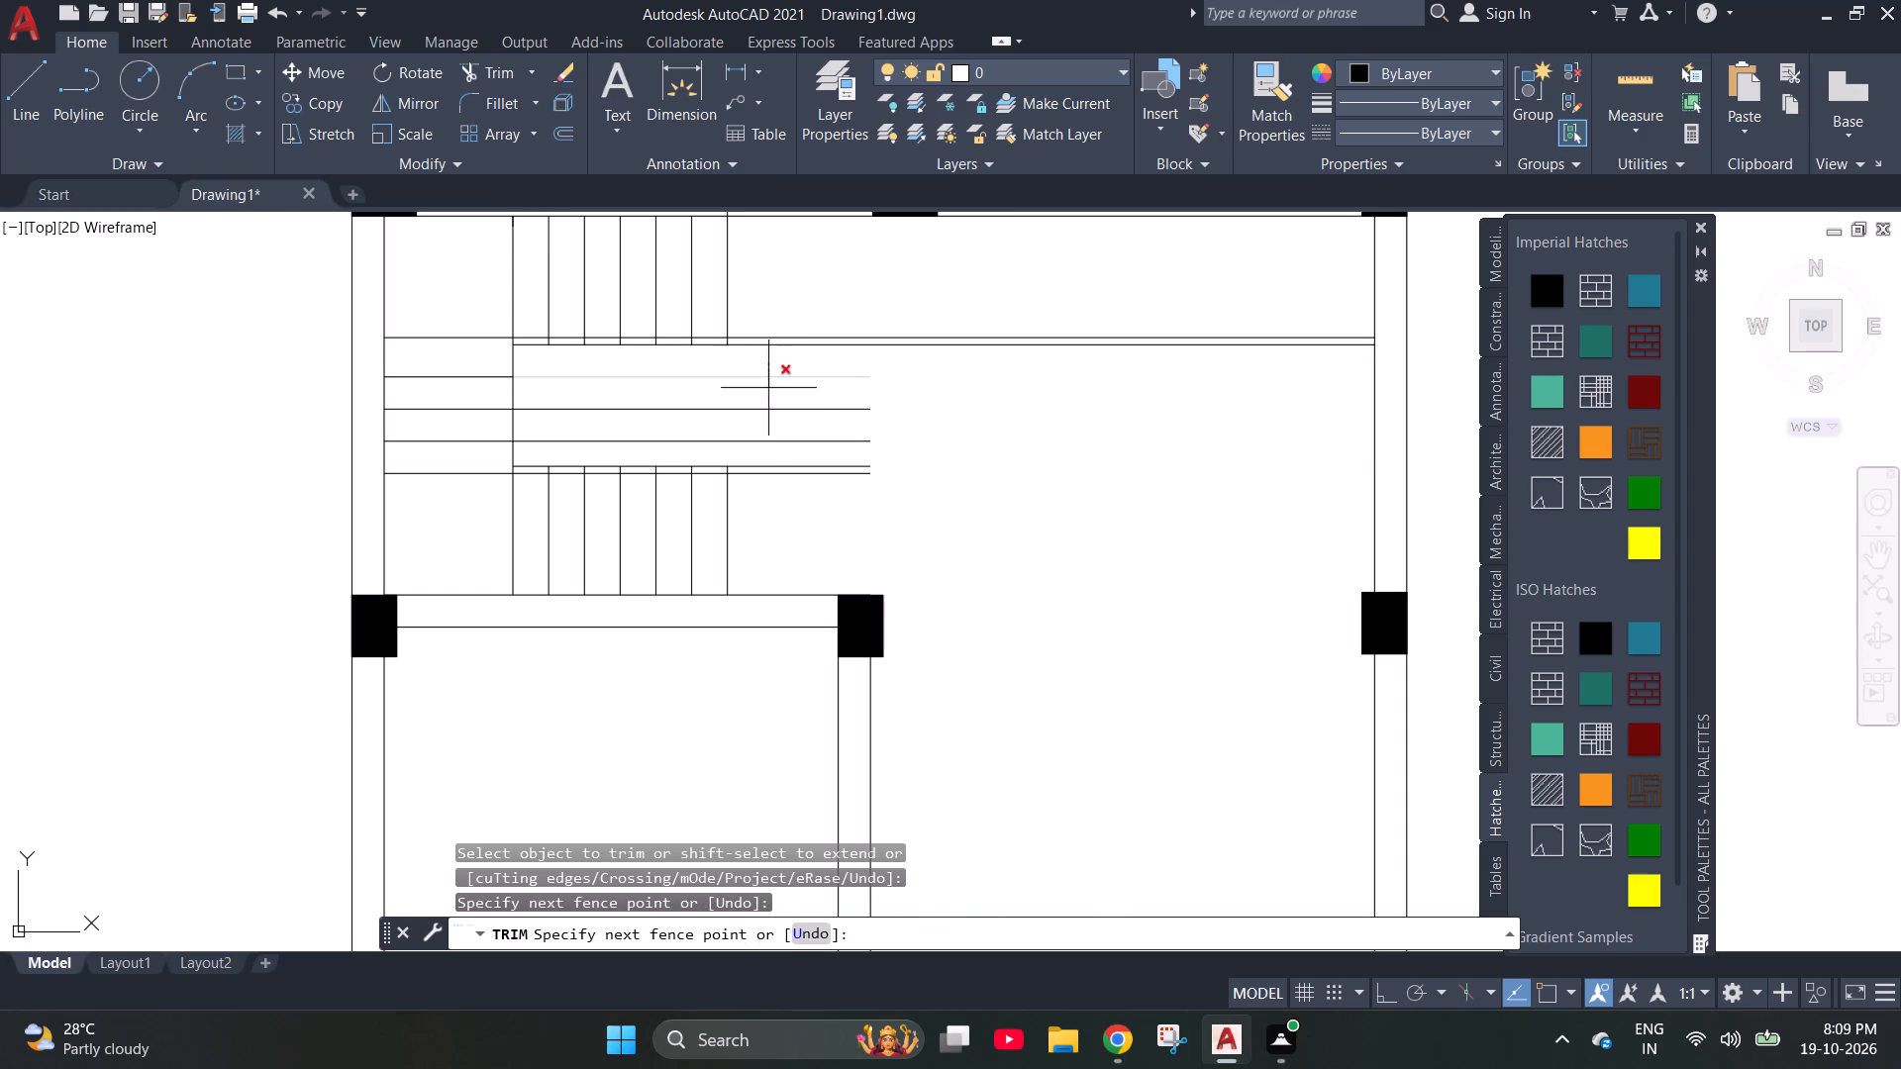
pyautogui.moveTo(768, 388); pyautogui.dragTo(766, 449)
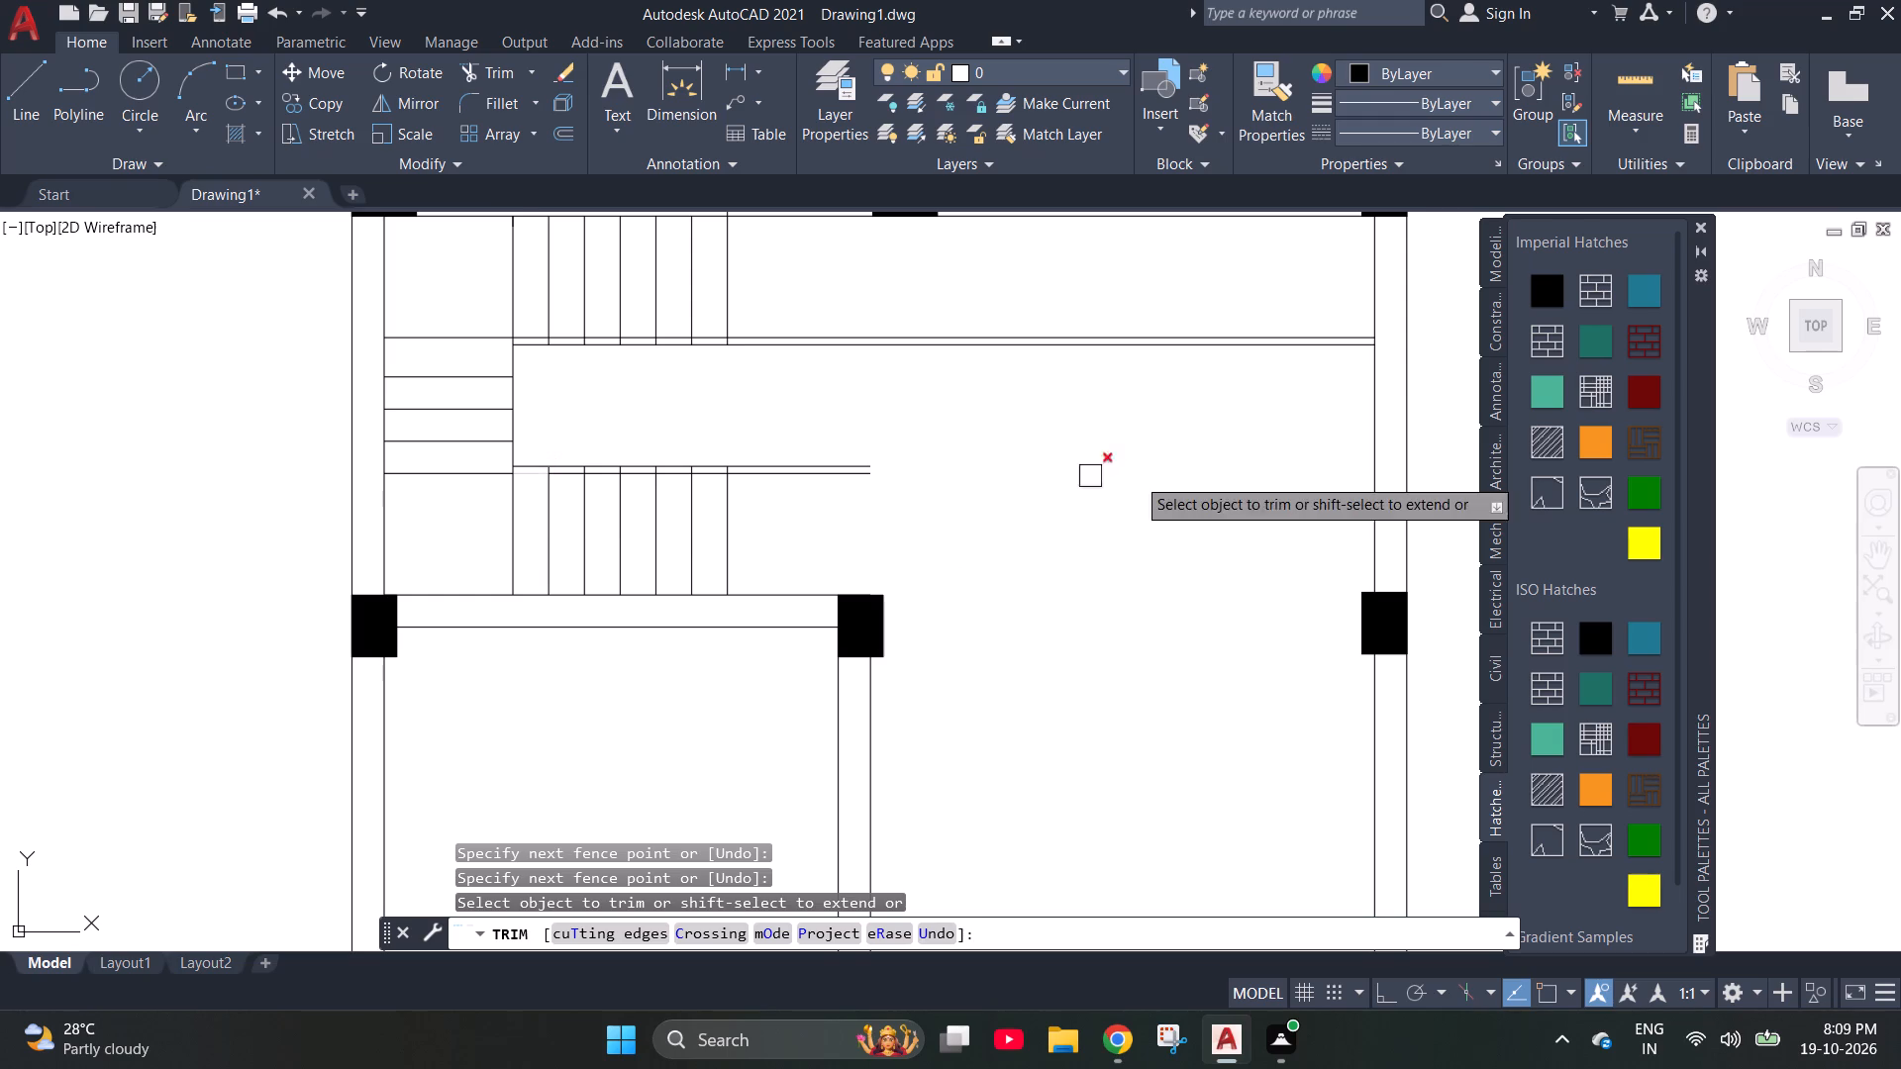
# Trim off the double horizontal edge lines of both stair flights where they extend past the last vertical tread line.
pyautogui.moveTo(808, 287); pyautogui.dragTo(787, 546)
pyautogui.scroll(1, 570, 304)
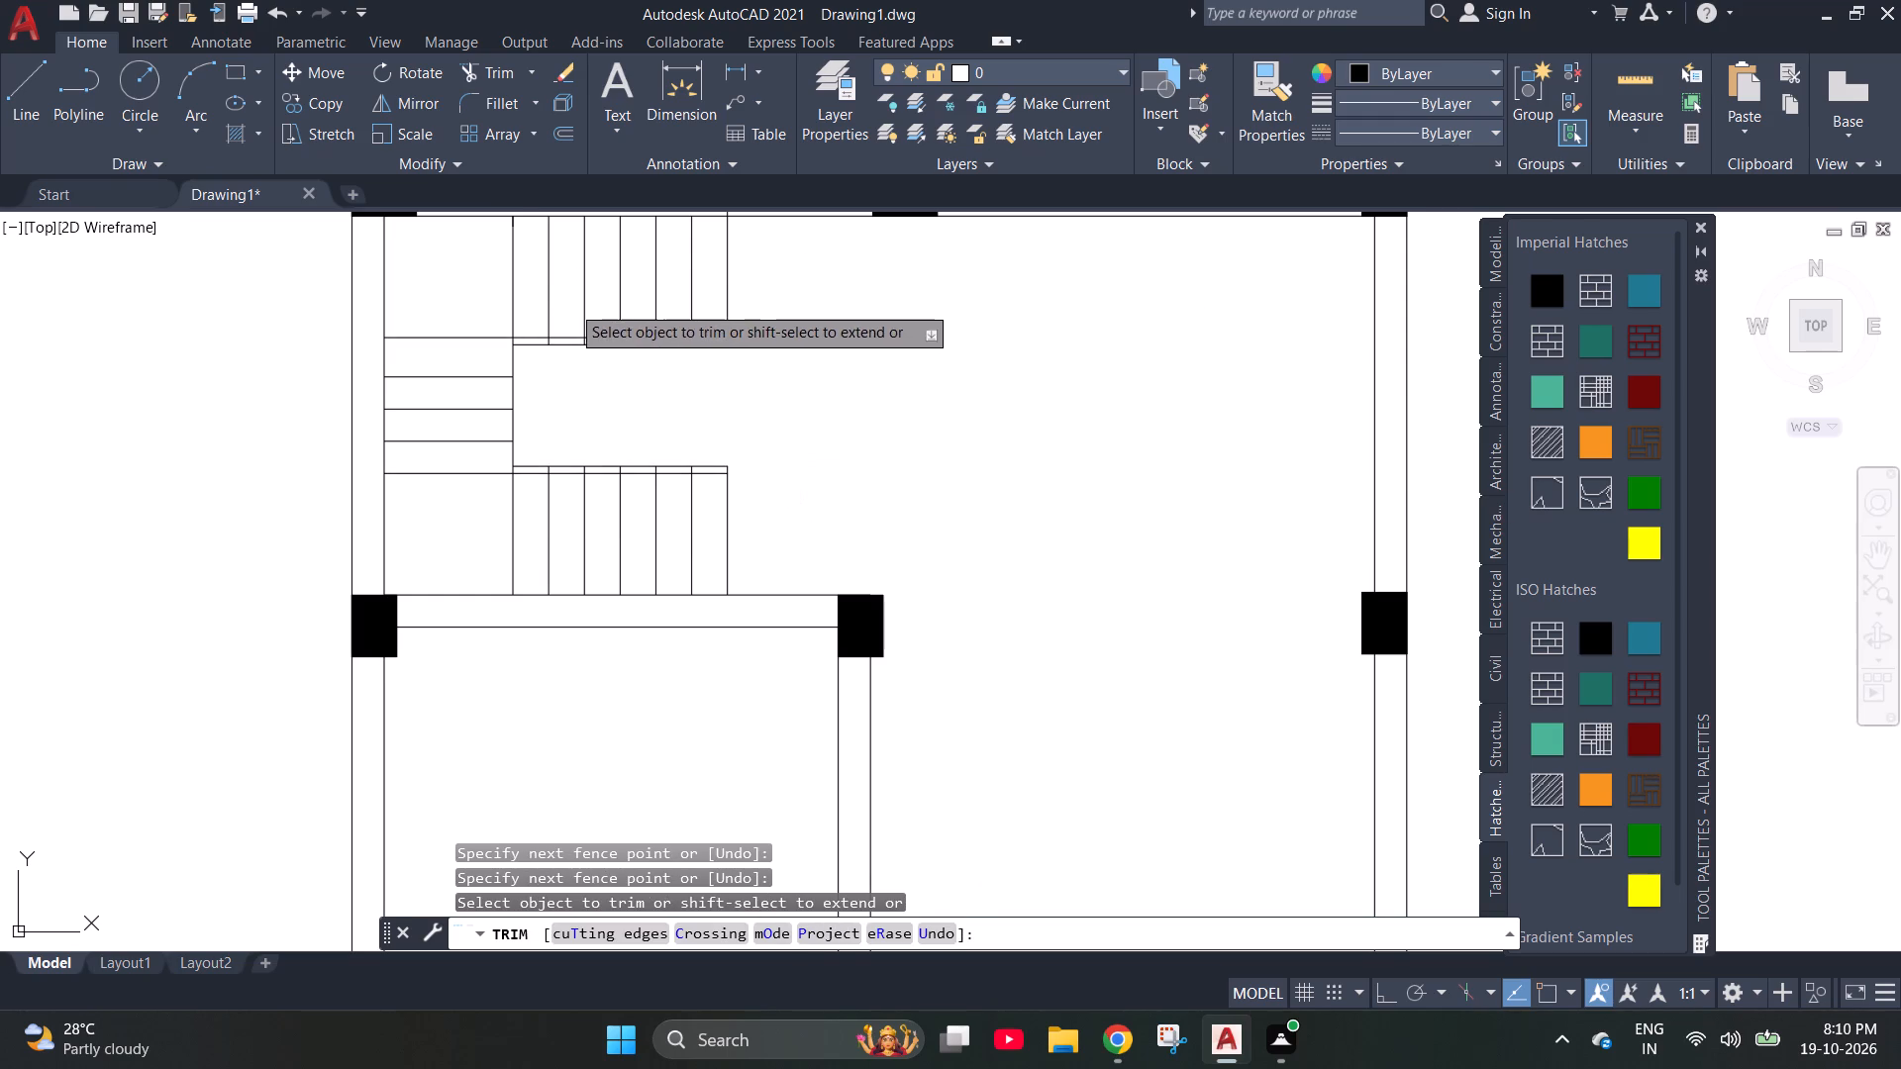
pyautogui.scroll(2, 570, 304)
pyautogui.scroll(-1, 680, 392)
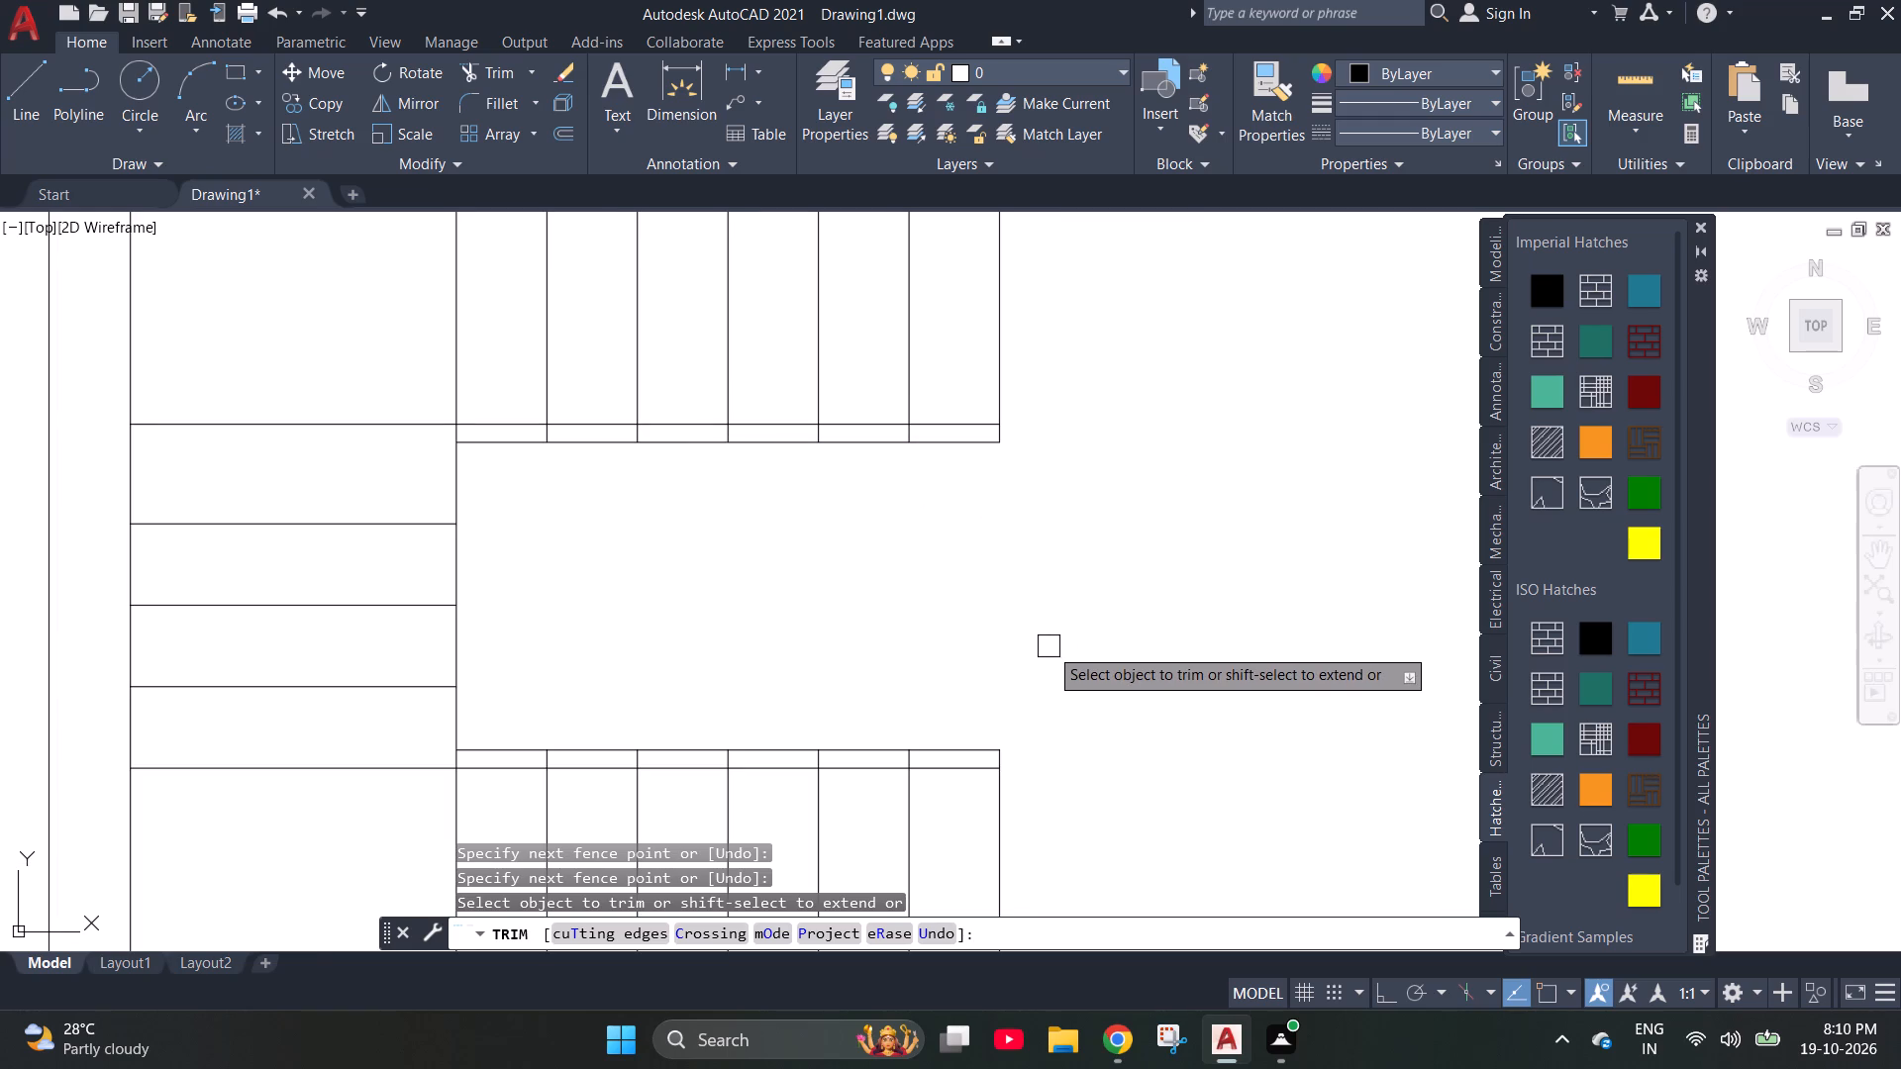
pyautogui.scroll(-1, 861, 569)
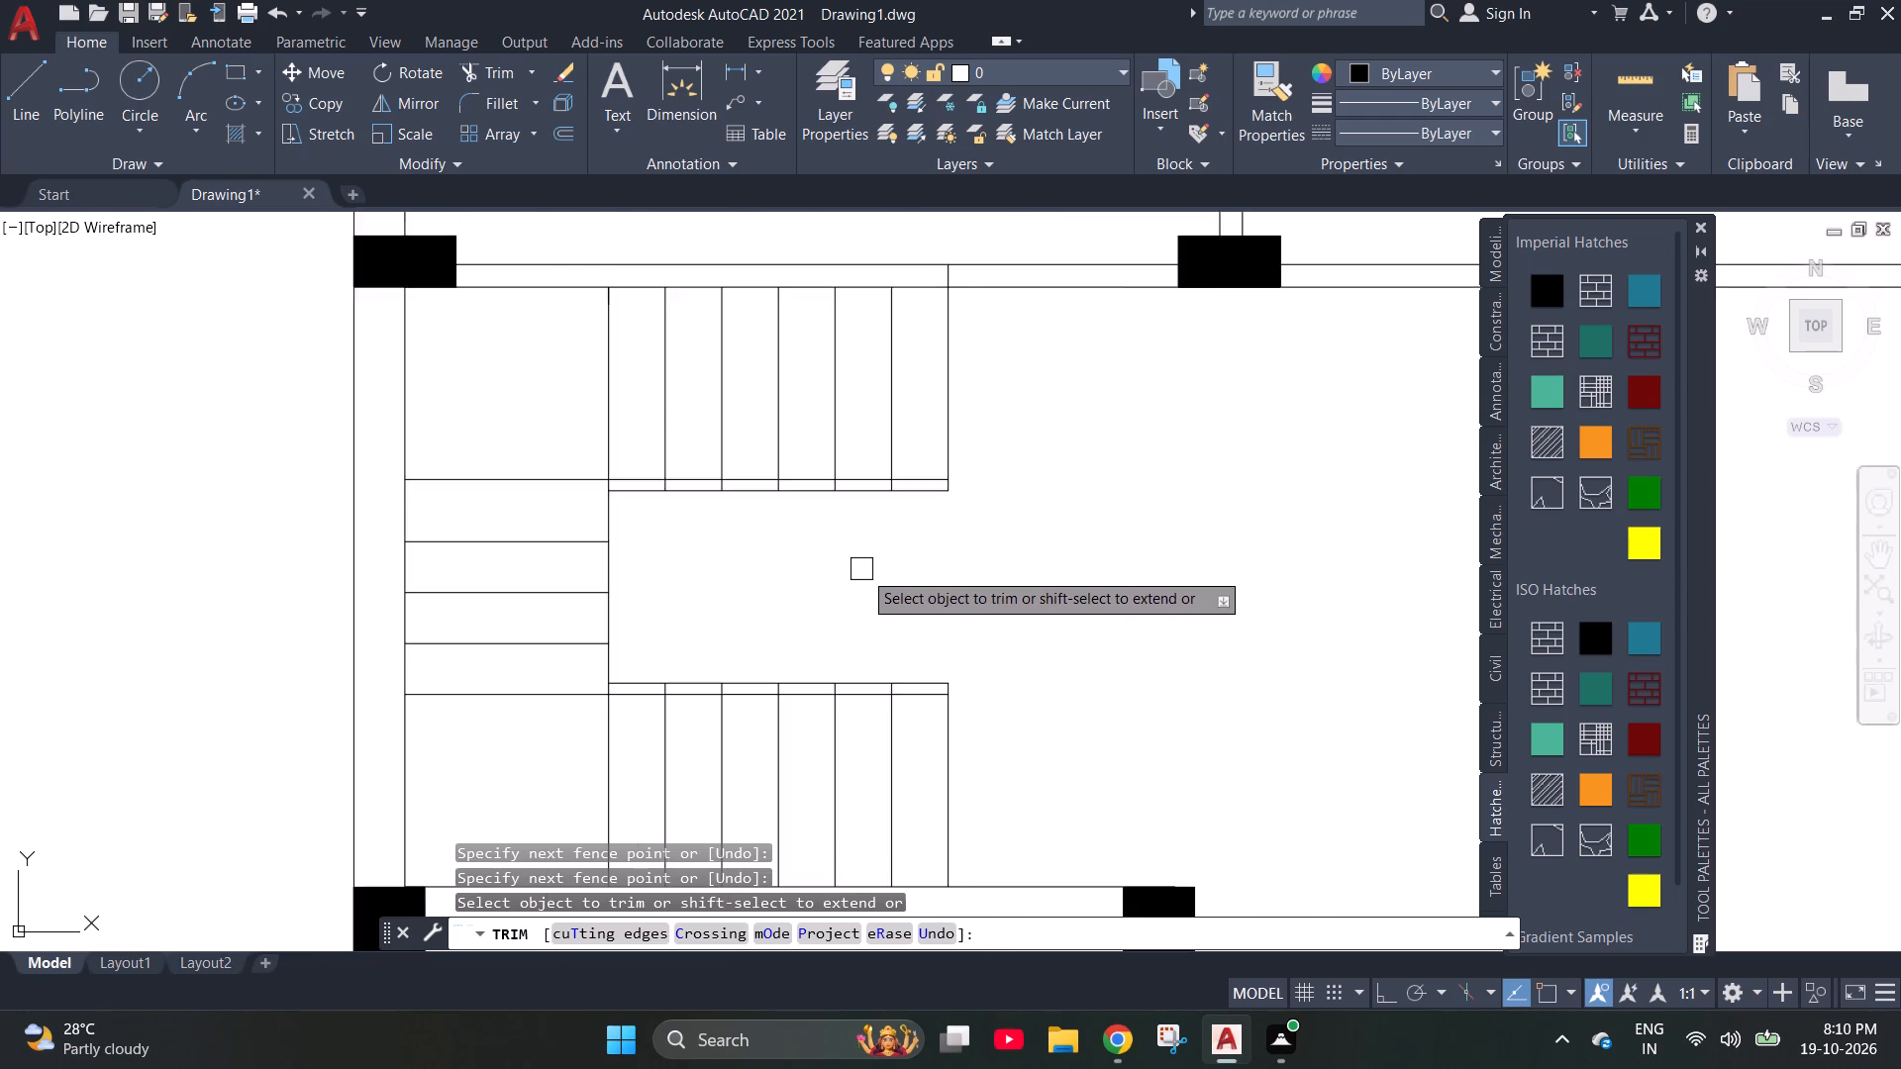
pyautogui.scroll(-3, 887, 609)
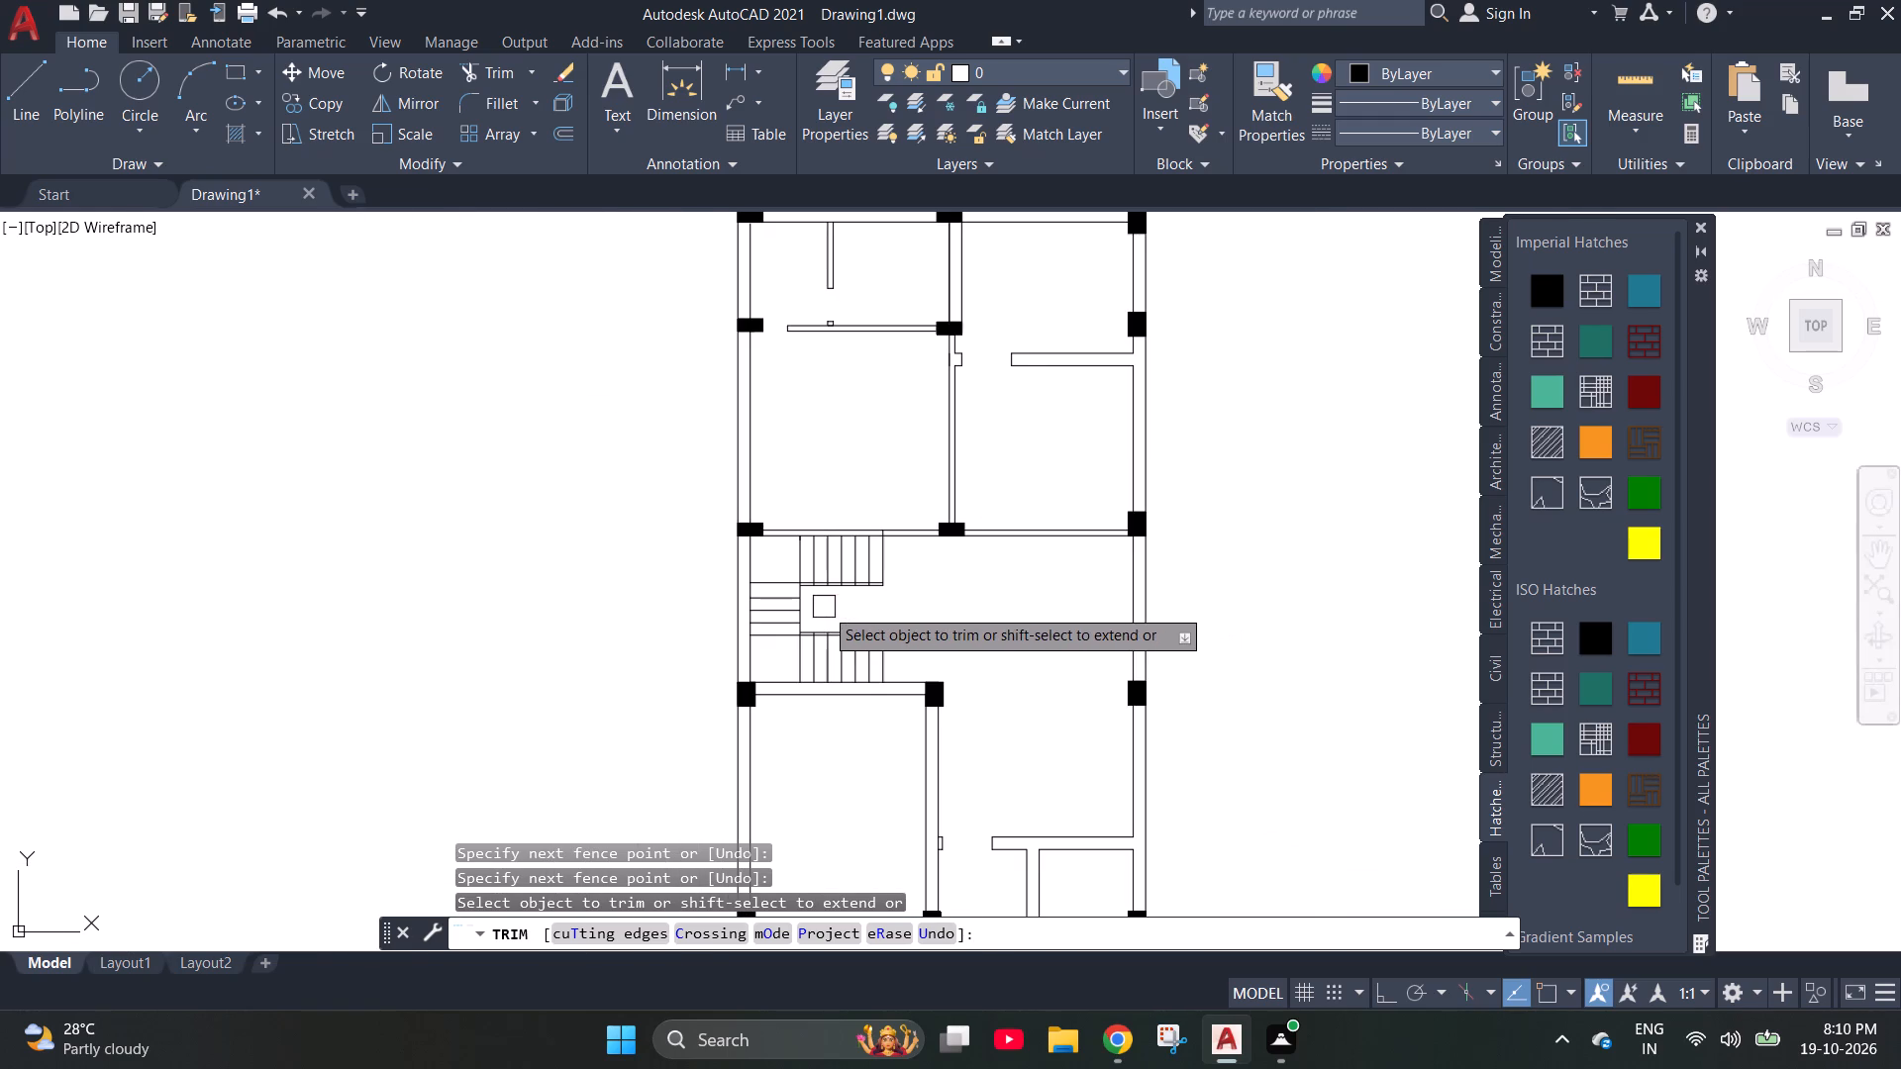
# Look through the tool palette sets and display the Architectural samples.
pyautogui.click(1497, 397)
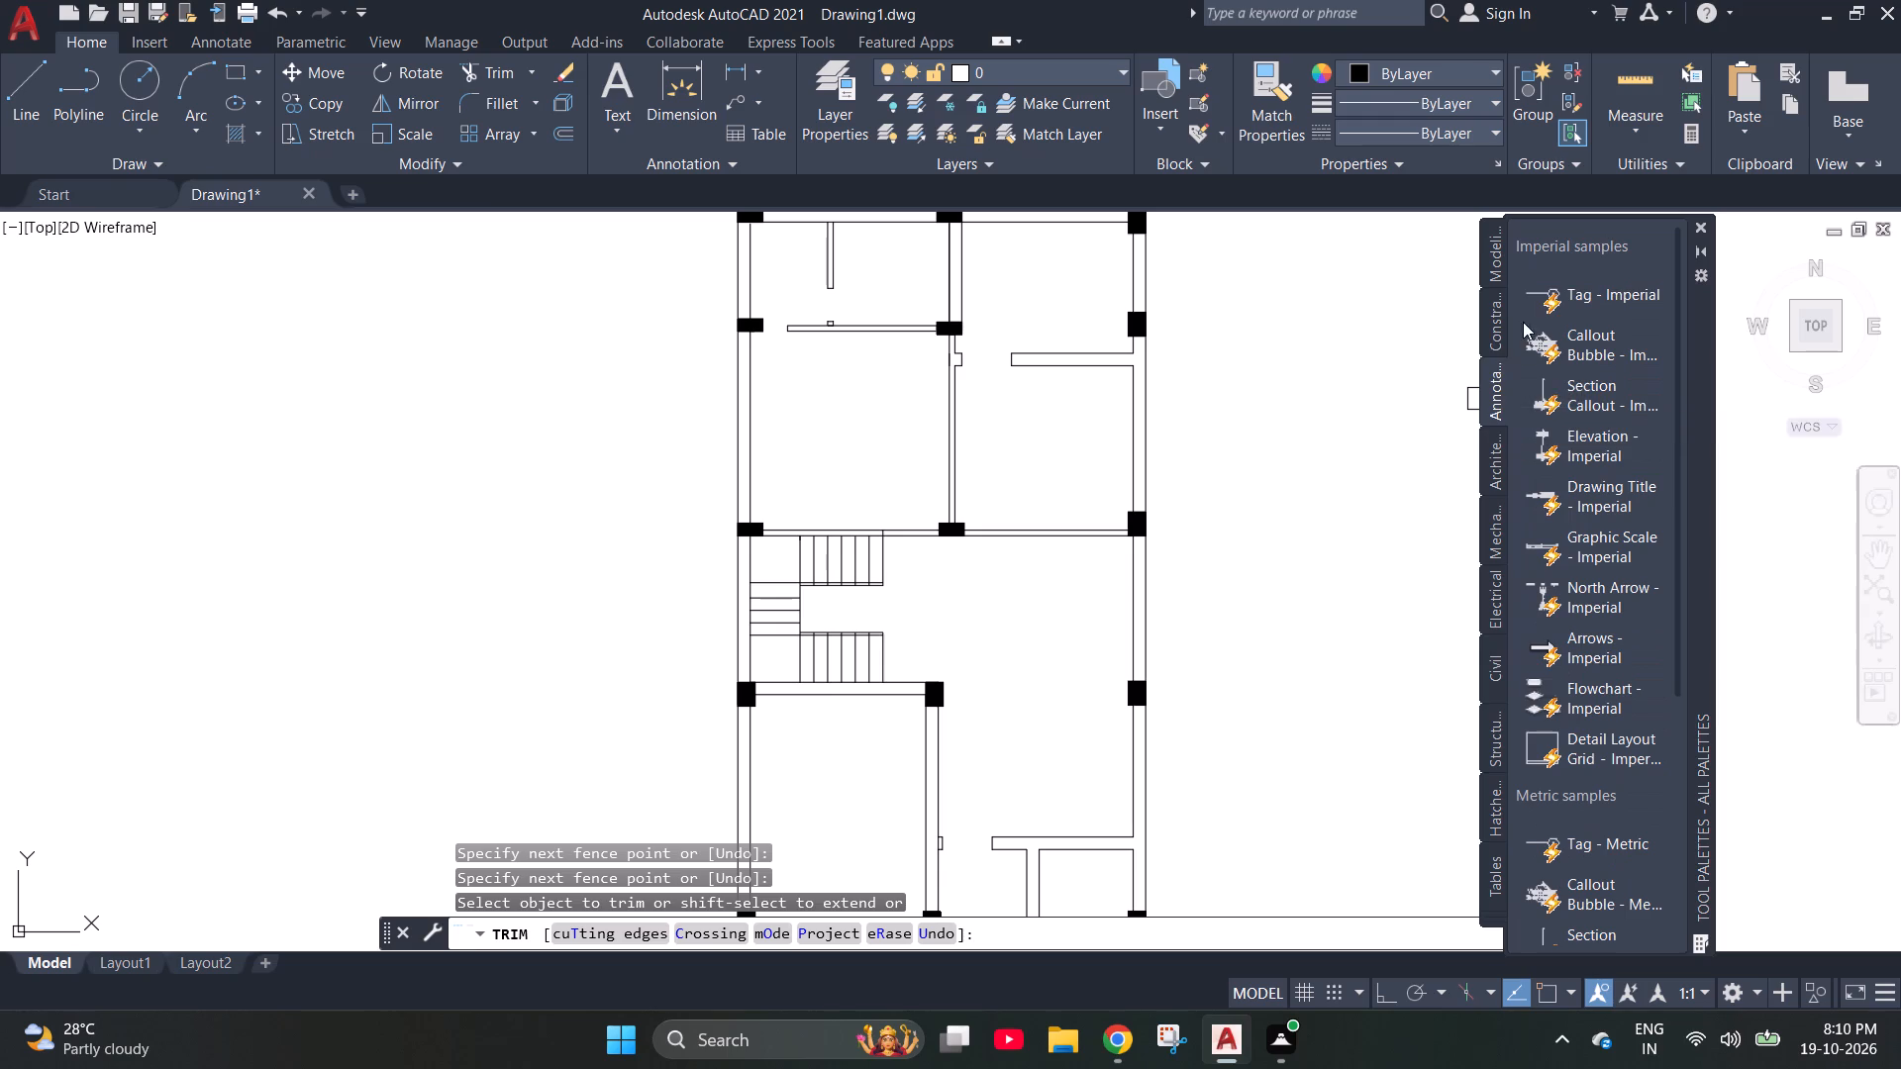
pyautogui.click(1492, 344)
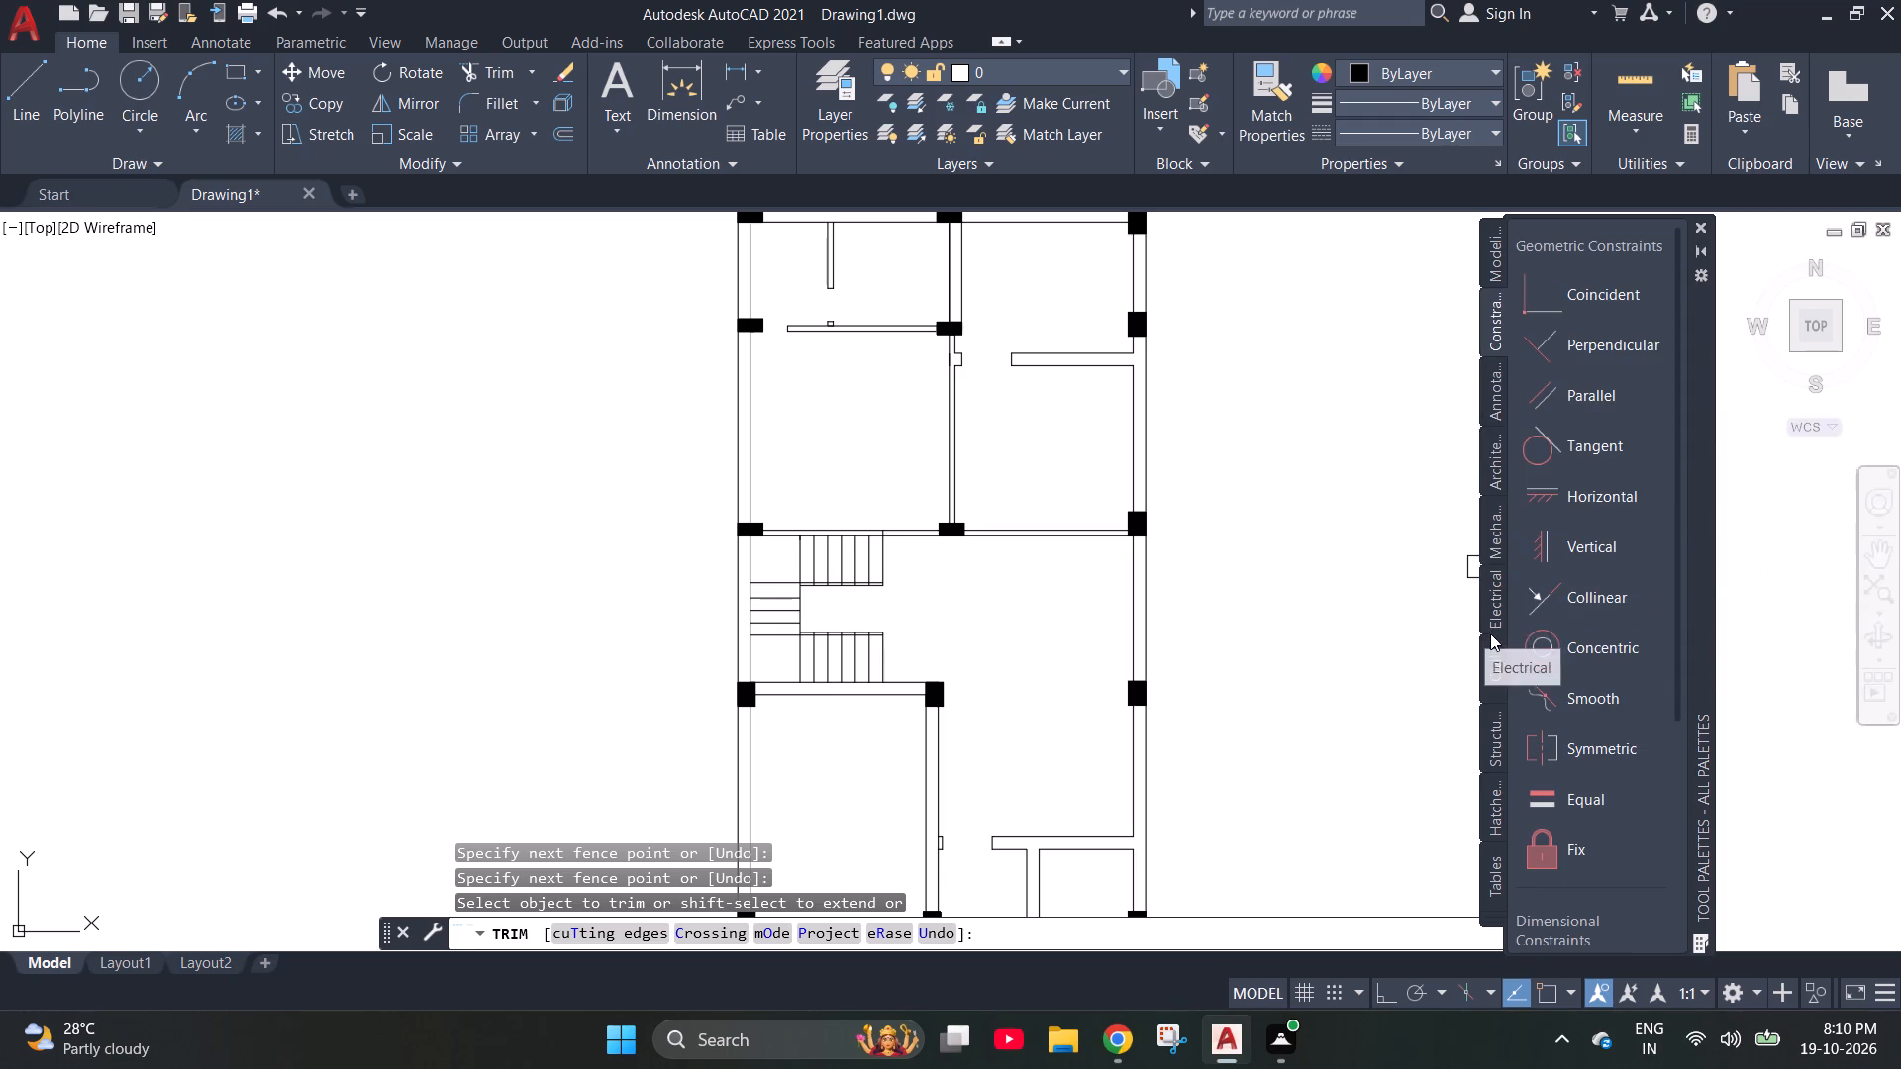
pyautogui.click(1493, 615)
pyautogui.click(1488, 745)
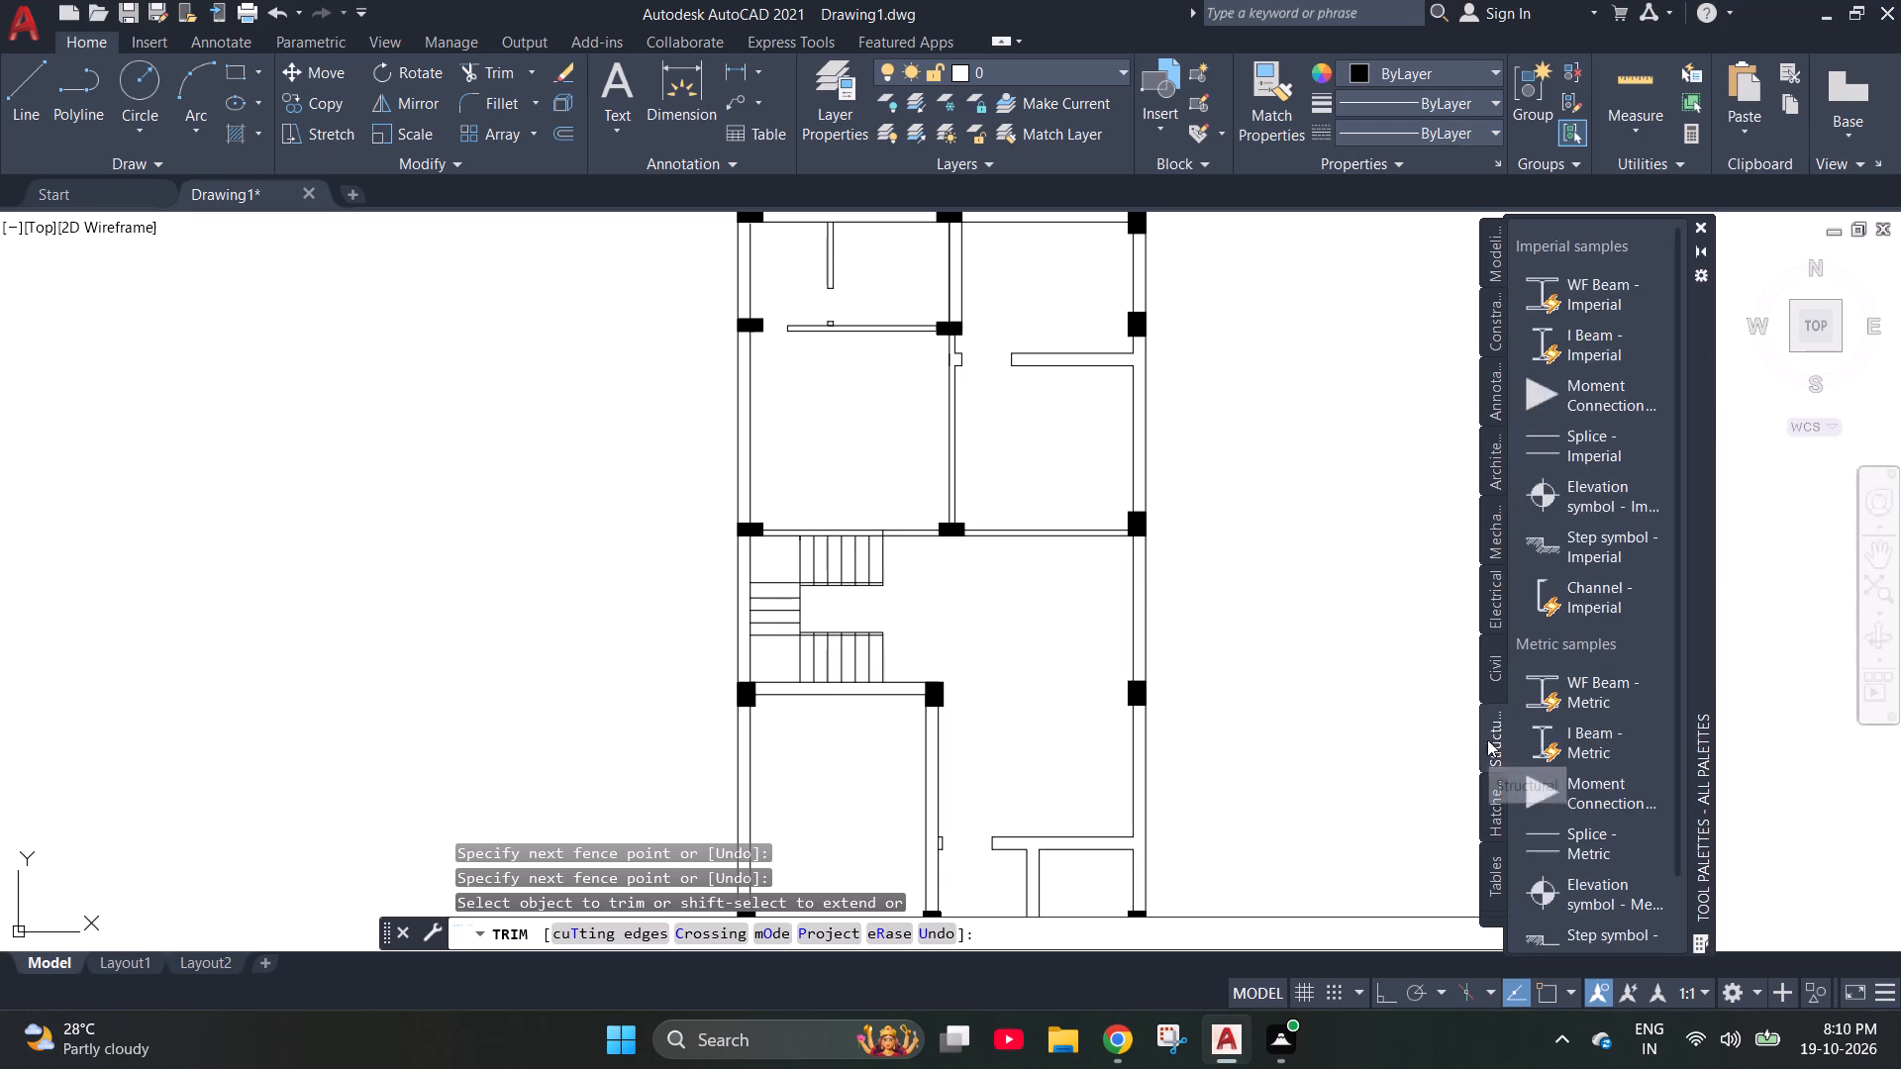
pyautogui.click(1495, 681)
pyautogui.click(1490, 626)
pyautogui.click(1508, 558)
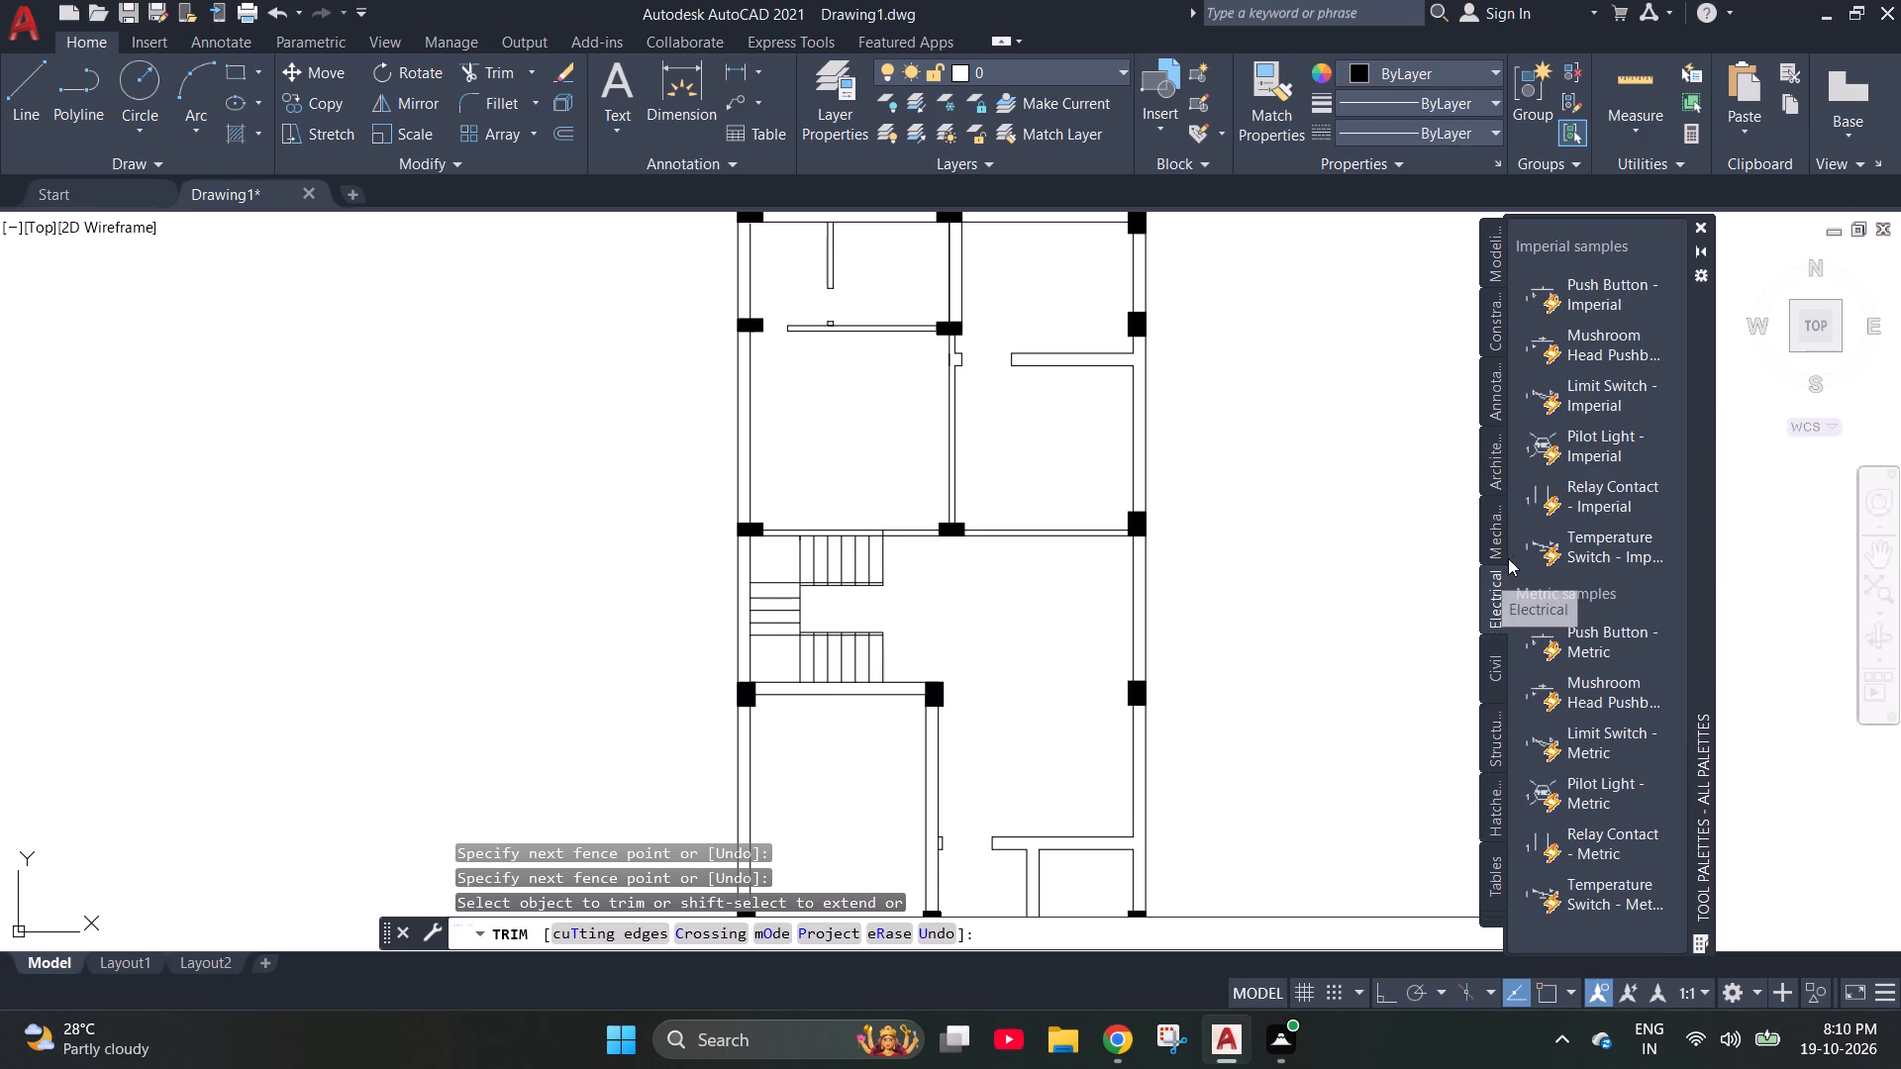
pyautogui.click(1489, 554)
pyautogui.click(1491, 504)
pyautogui.click(1493, 486)
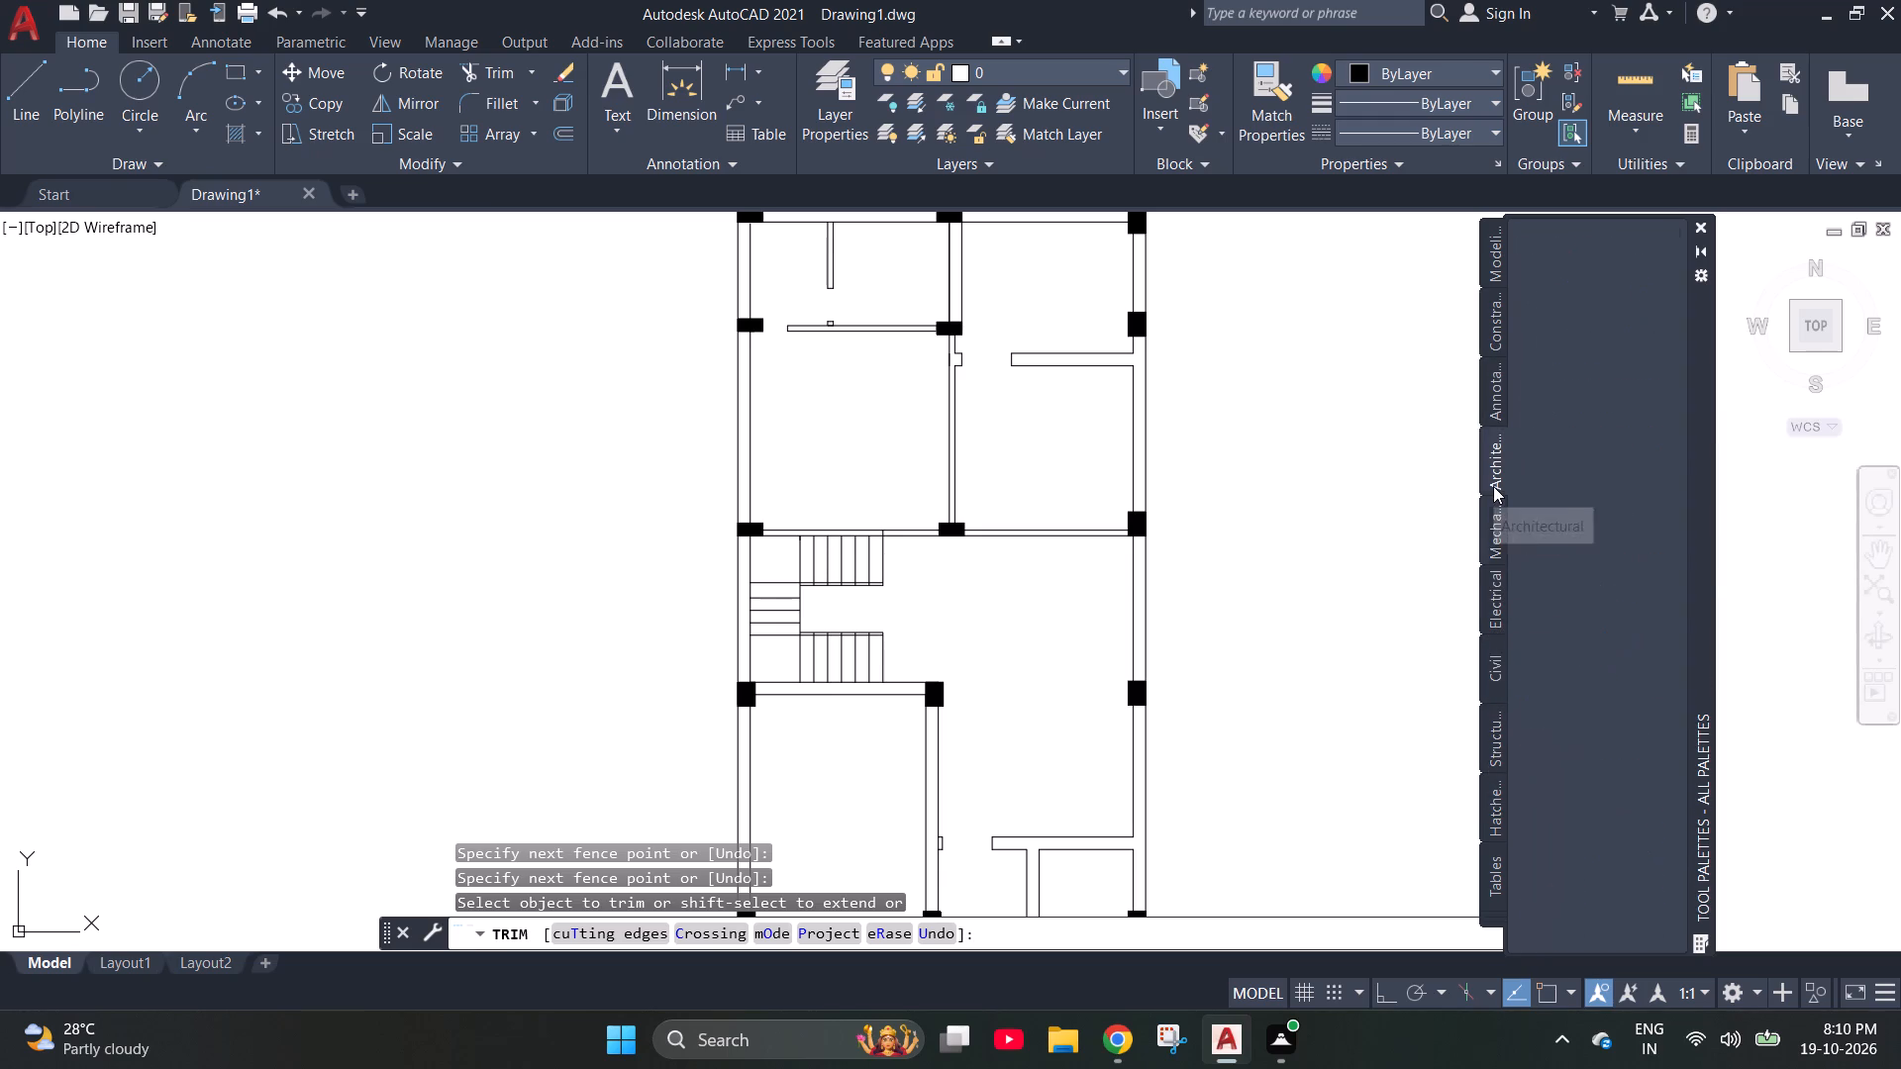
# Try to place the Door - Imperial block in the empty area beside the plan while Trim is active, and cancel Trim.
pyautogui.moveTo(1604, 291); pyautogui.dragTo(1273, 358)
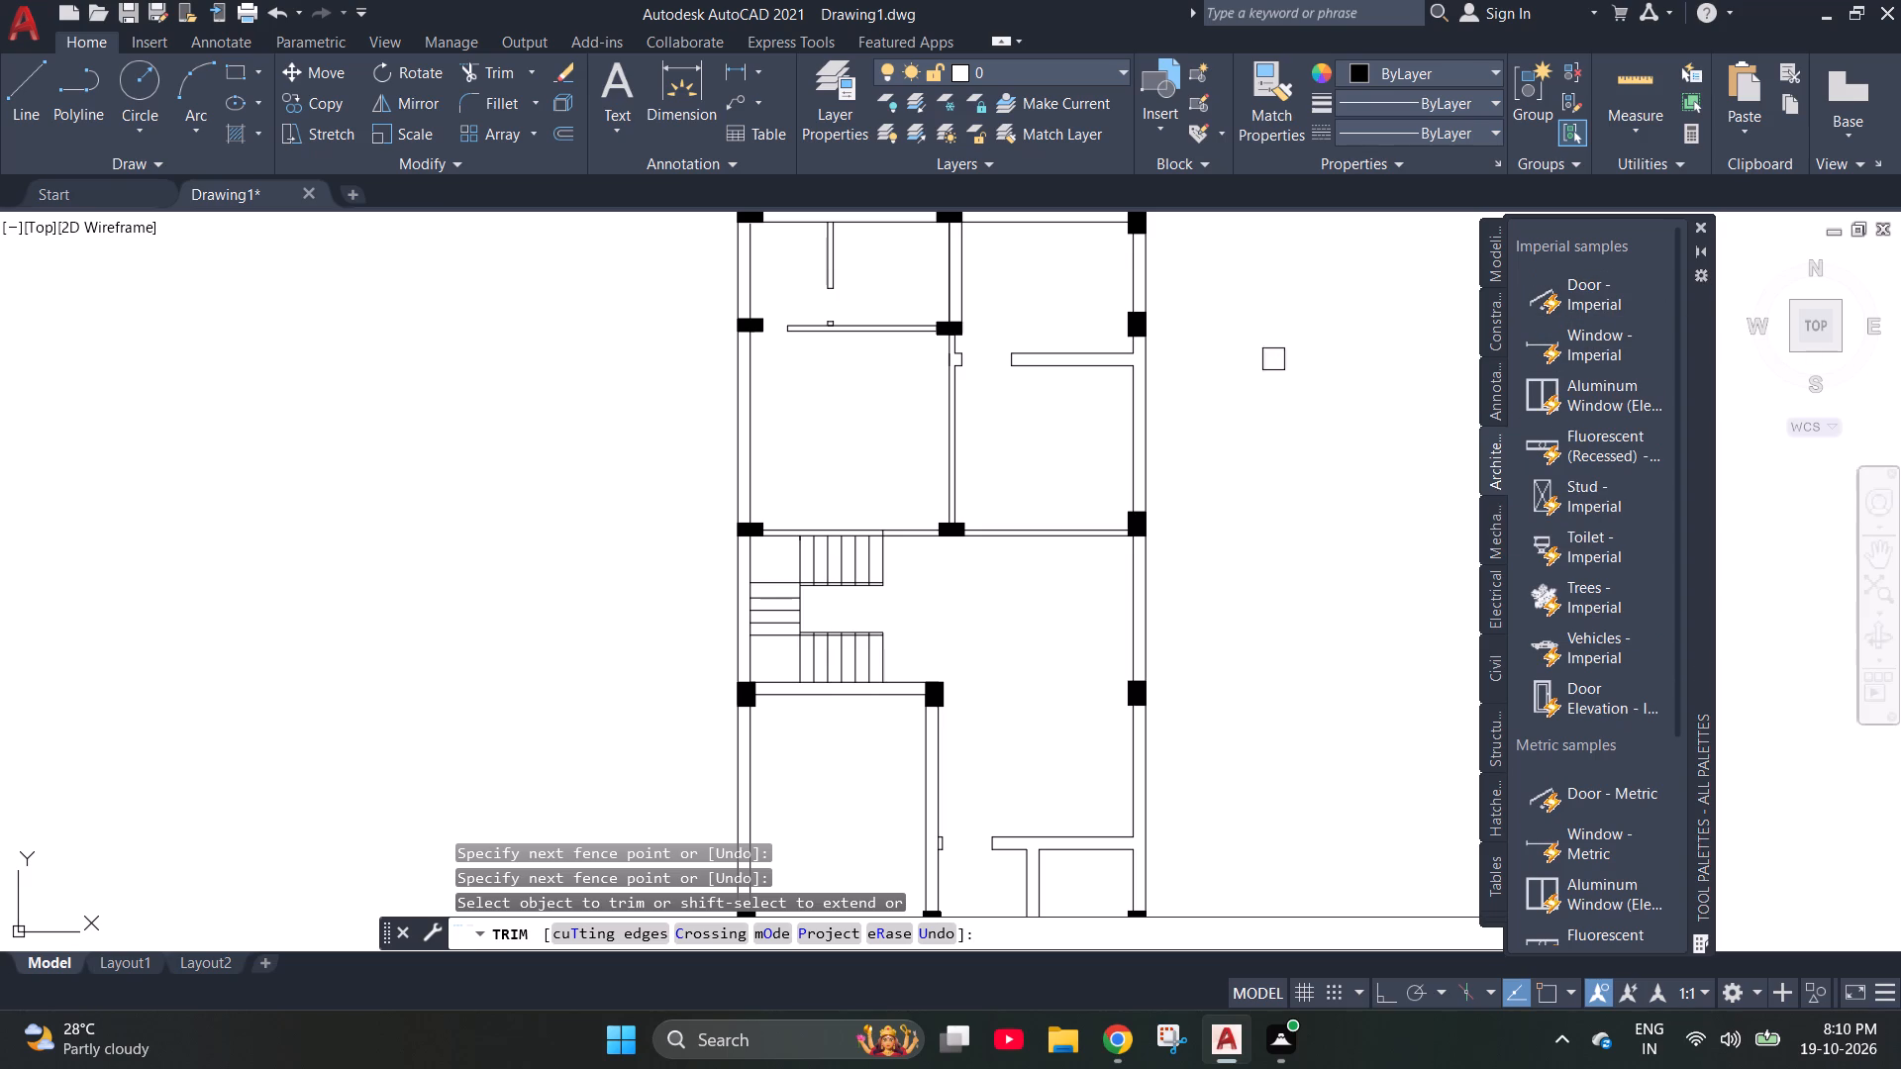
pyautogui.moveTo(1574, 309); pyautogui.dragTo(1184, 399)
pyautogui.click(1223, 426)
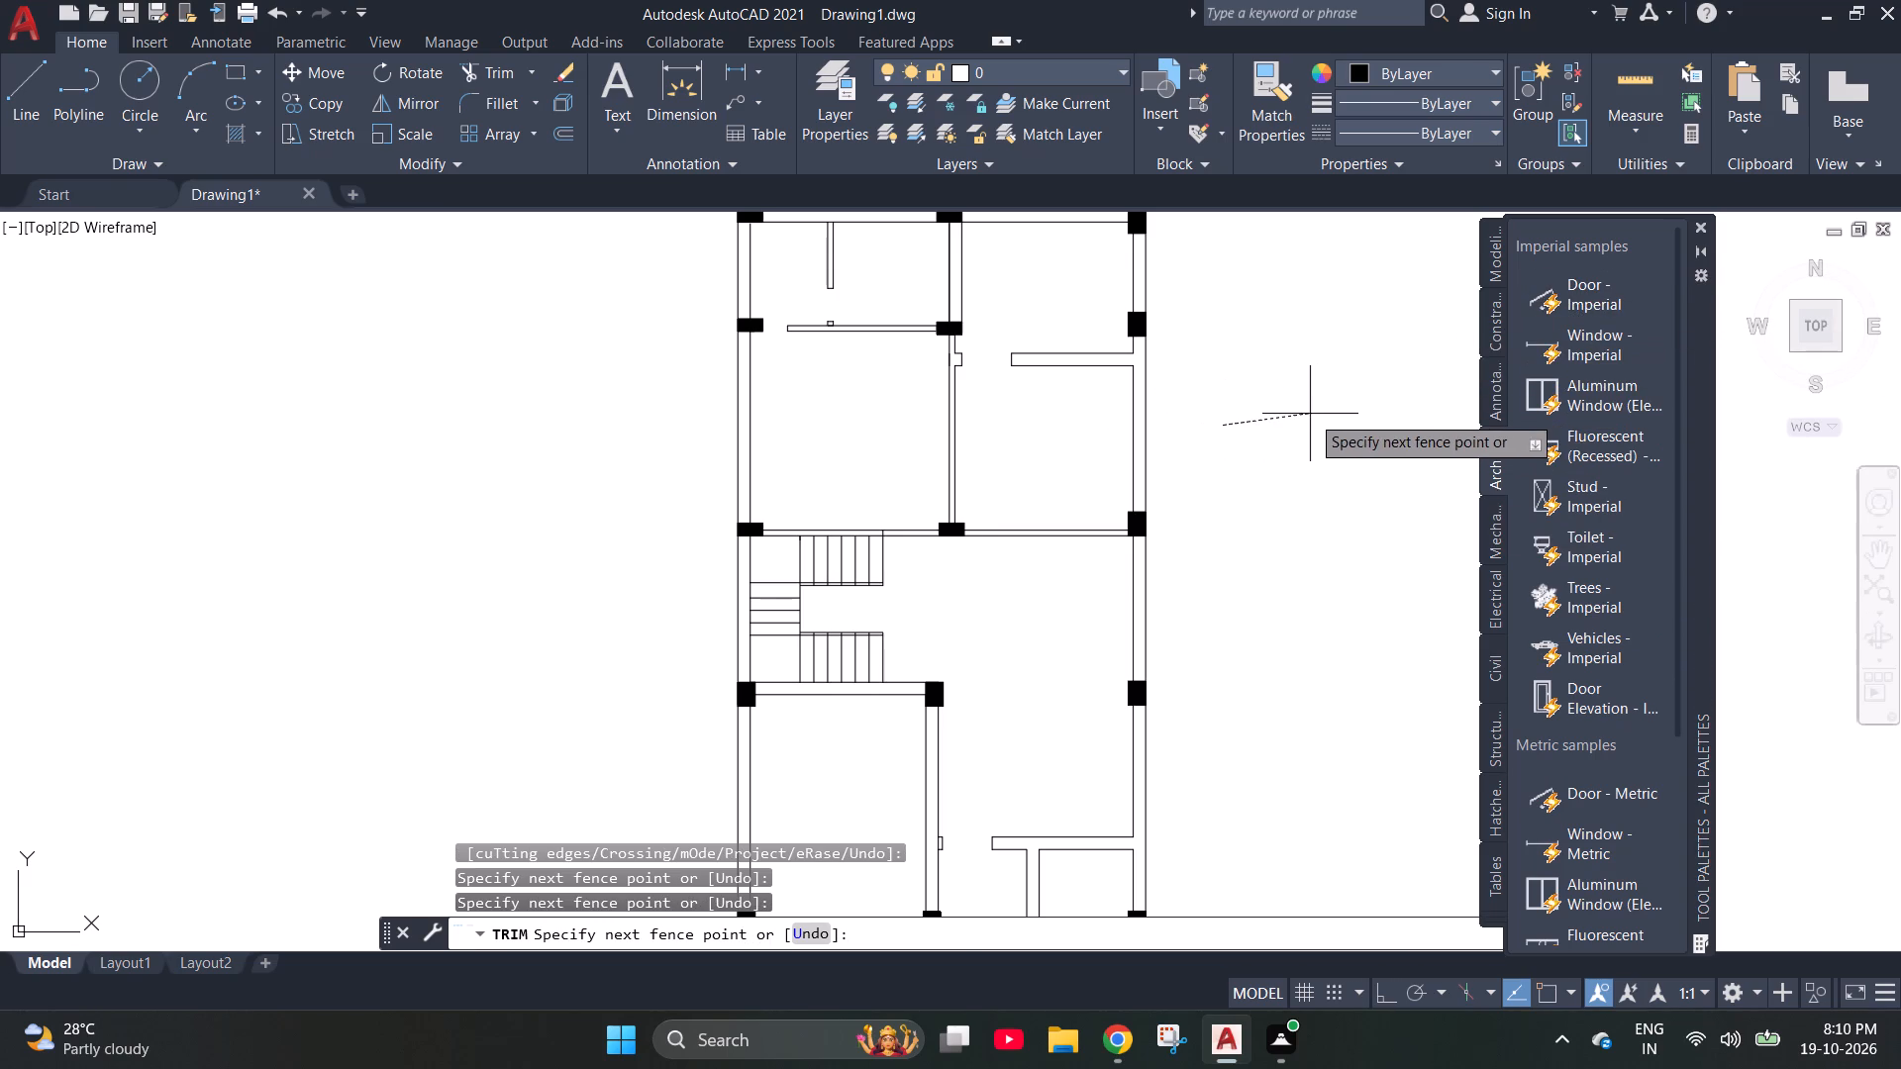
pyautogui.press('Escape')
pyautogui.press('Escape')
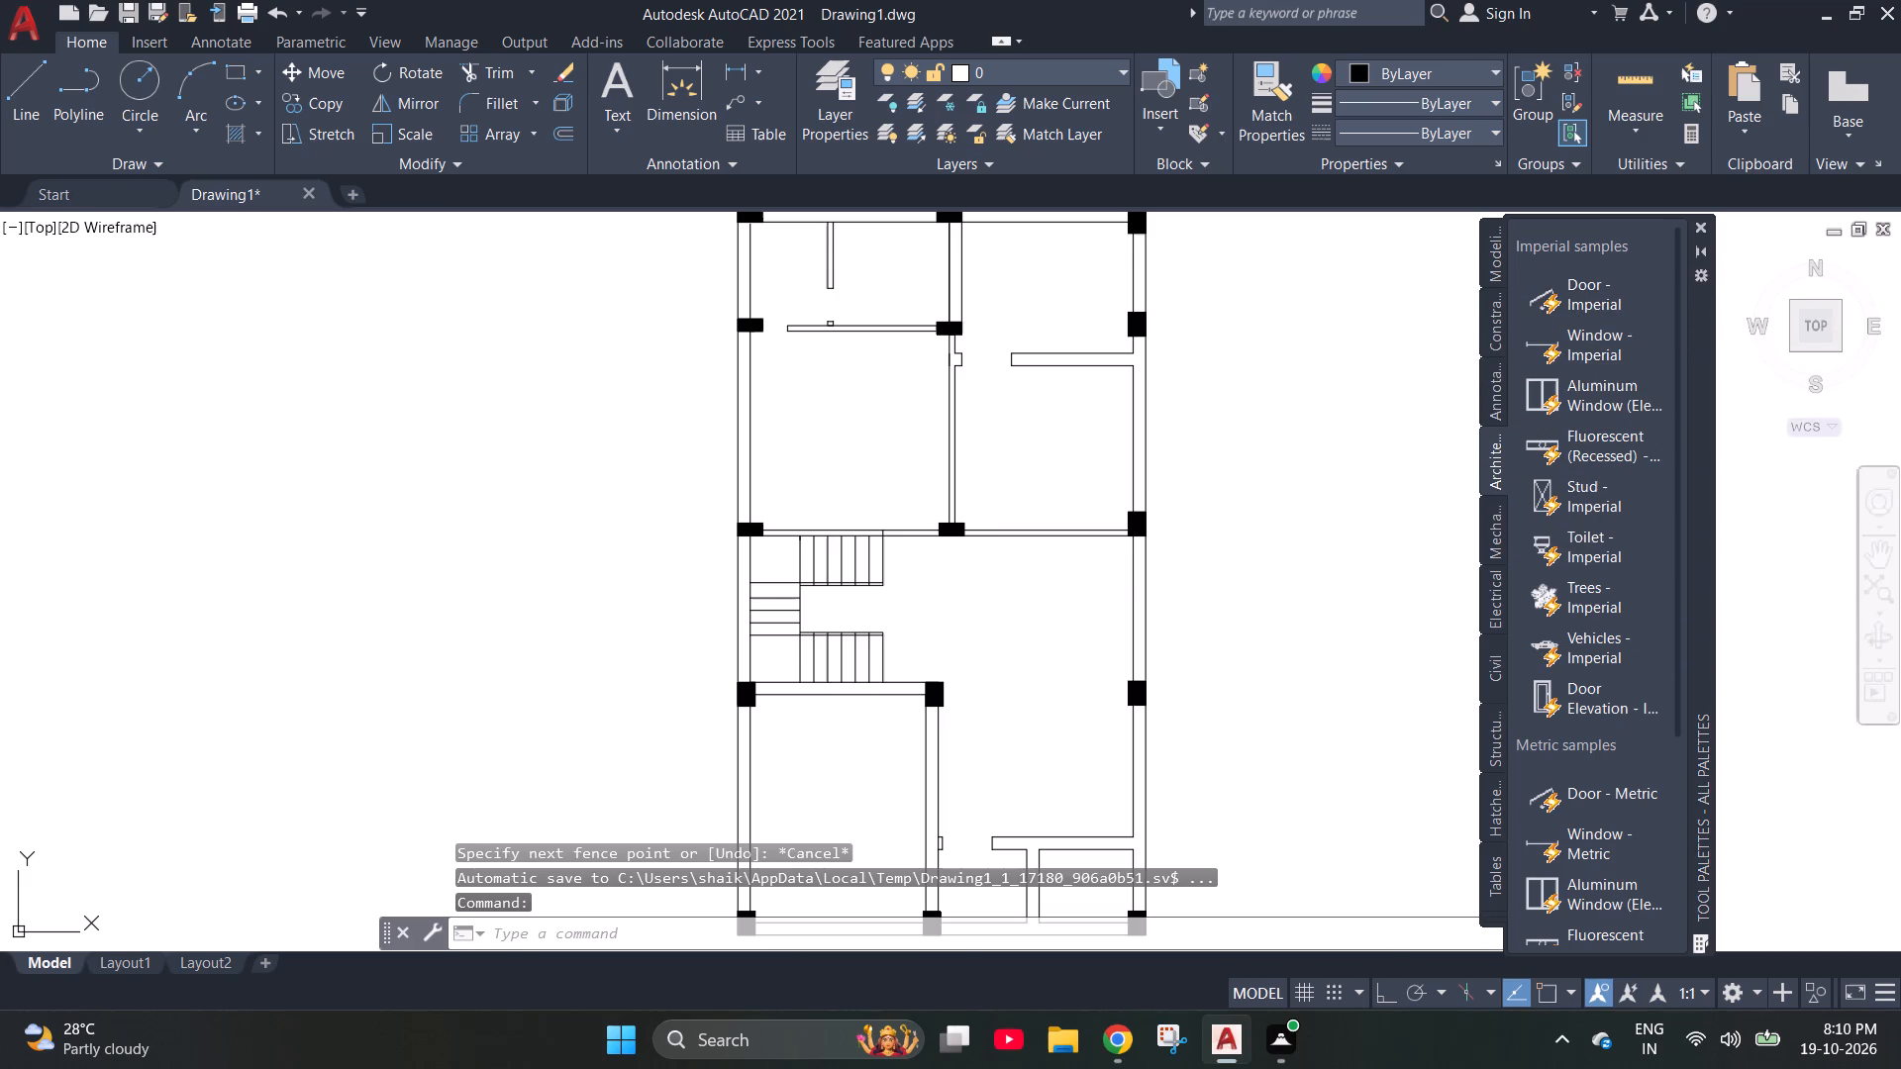
# Insert the Door - Imperial block in the empty area east of the floor plan and select it.
pyautogui.moveTo(1613, 298); pyautogui.dragTo(1340, 340)
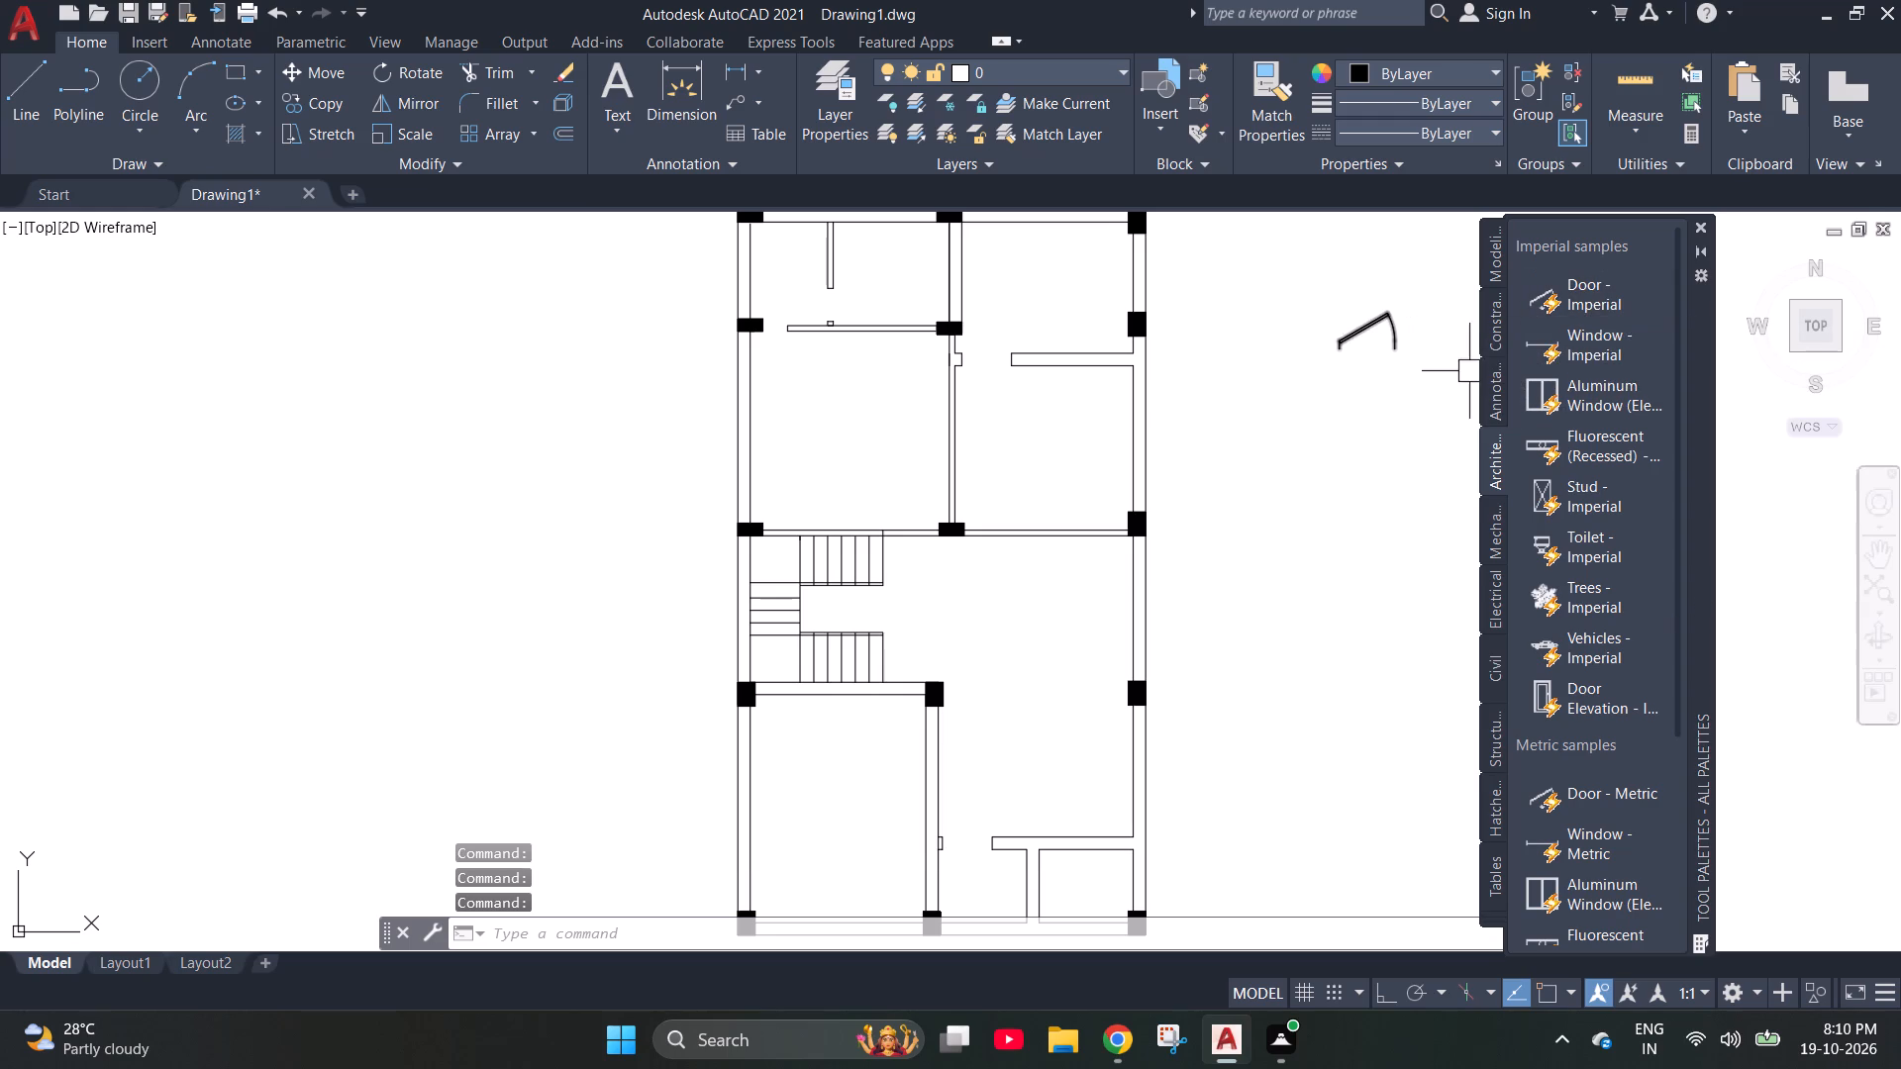
pyautogui.click(1350, 326)
pyautogui.scroll(2, 811, 296)
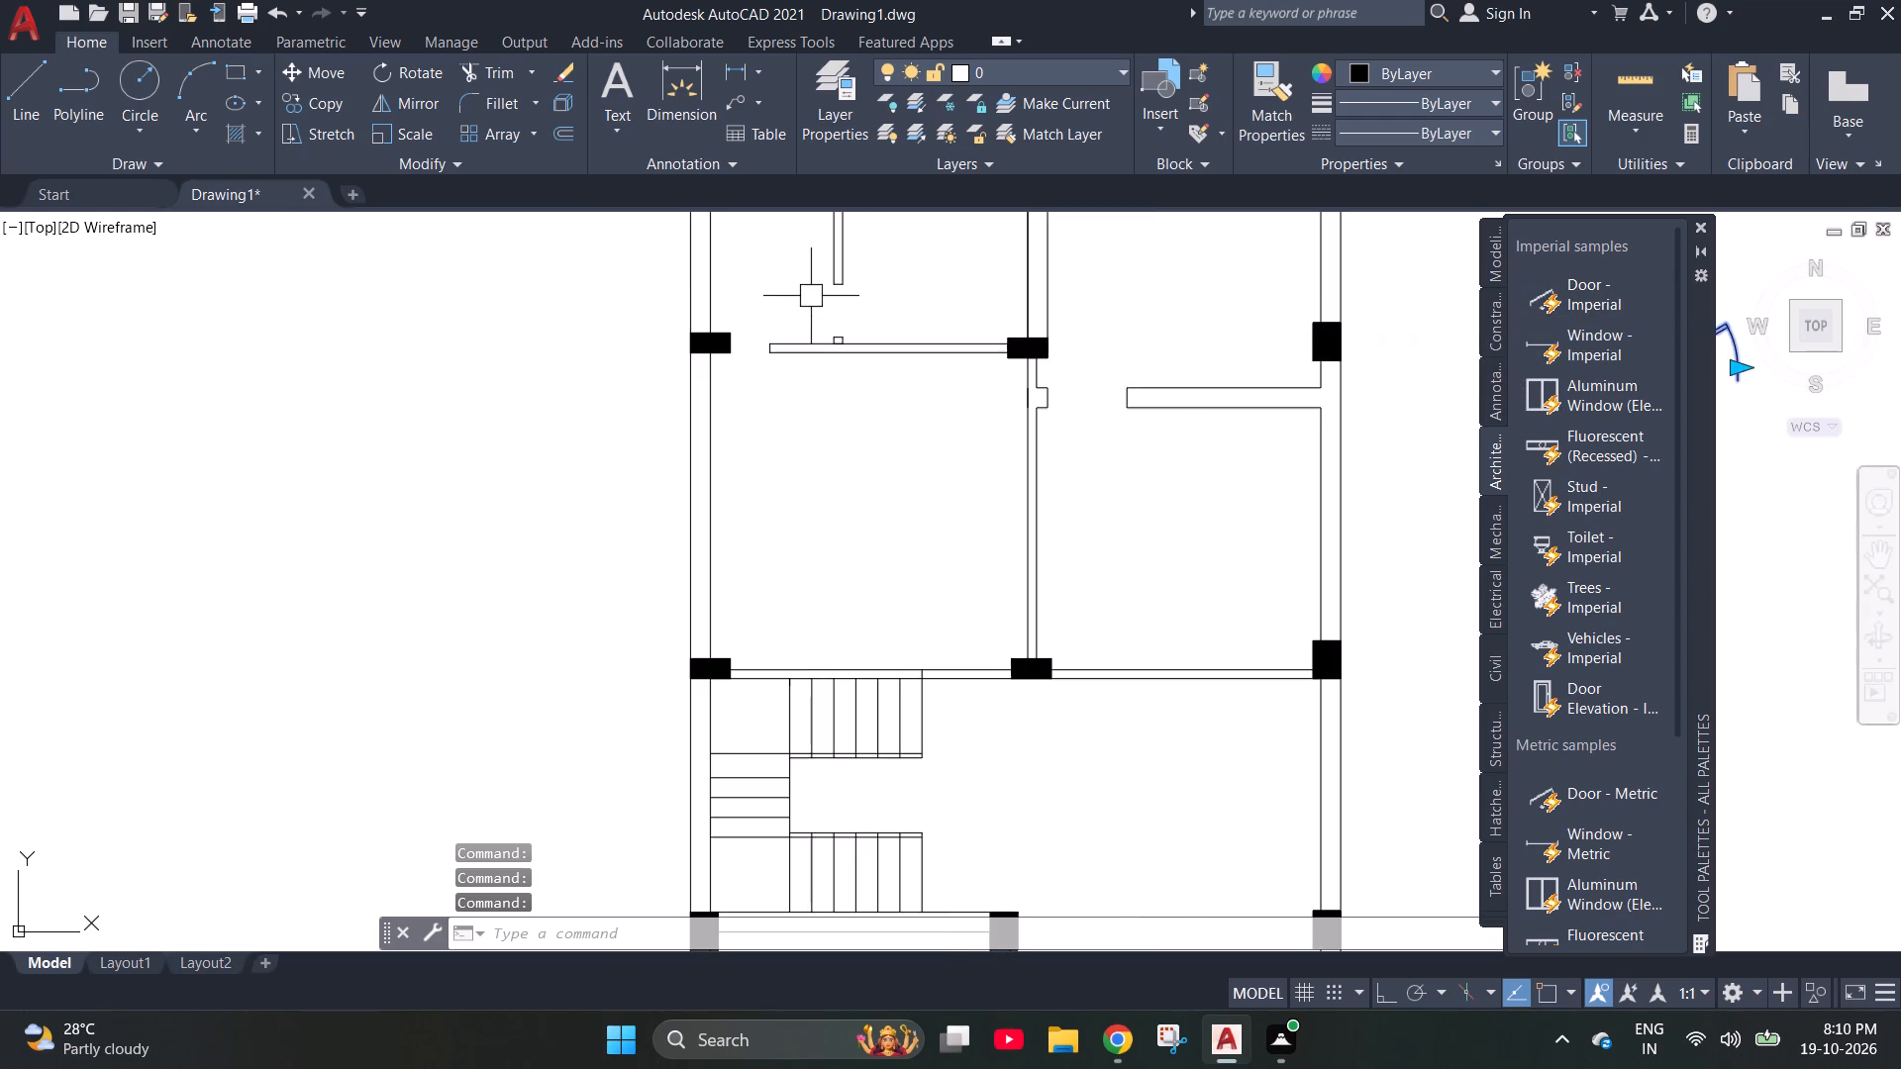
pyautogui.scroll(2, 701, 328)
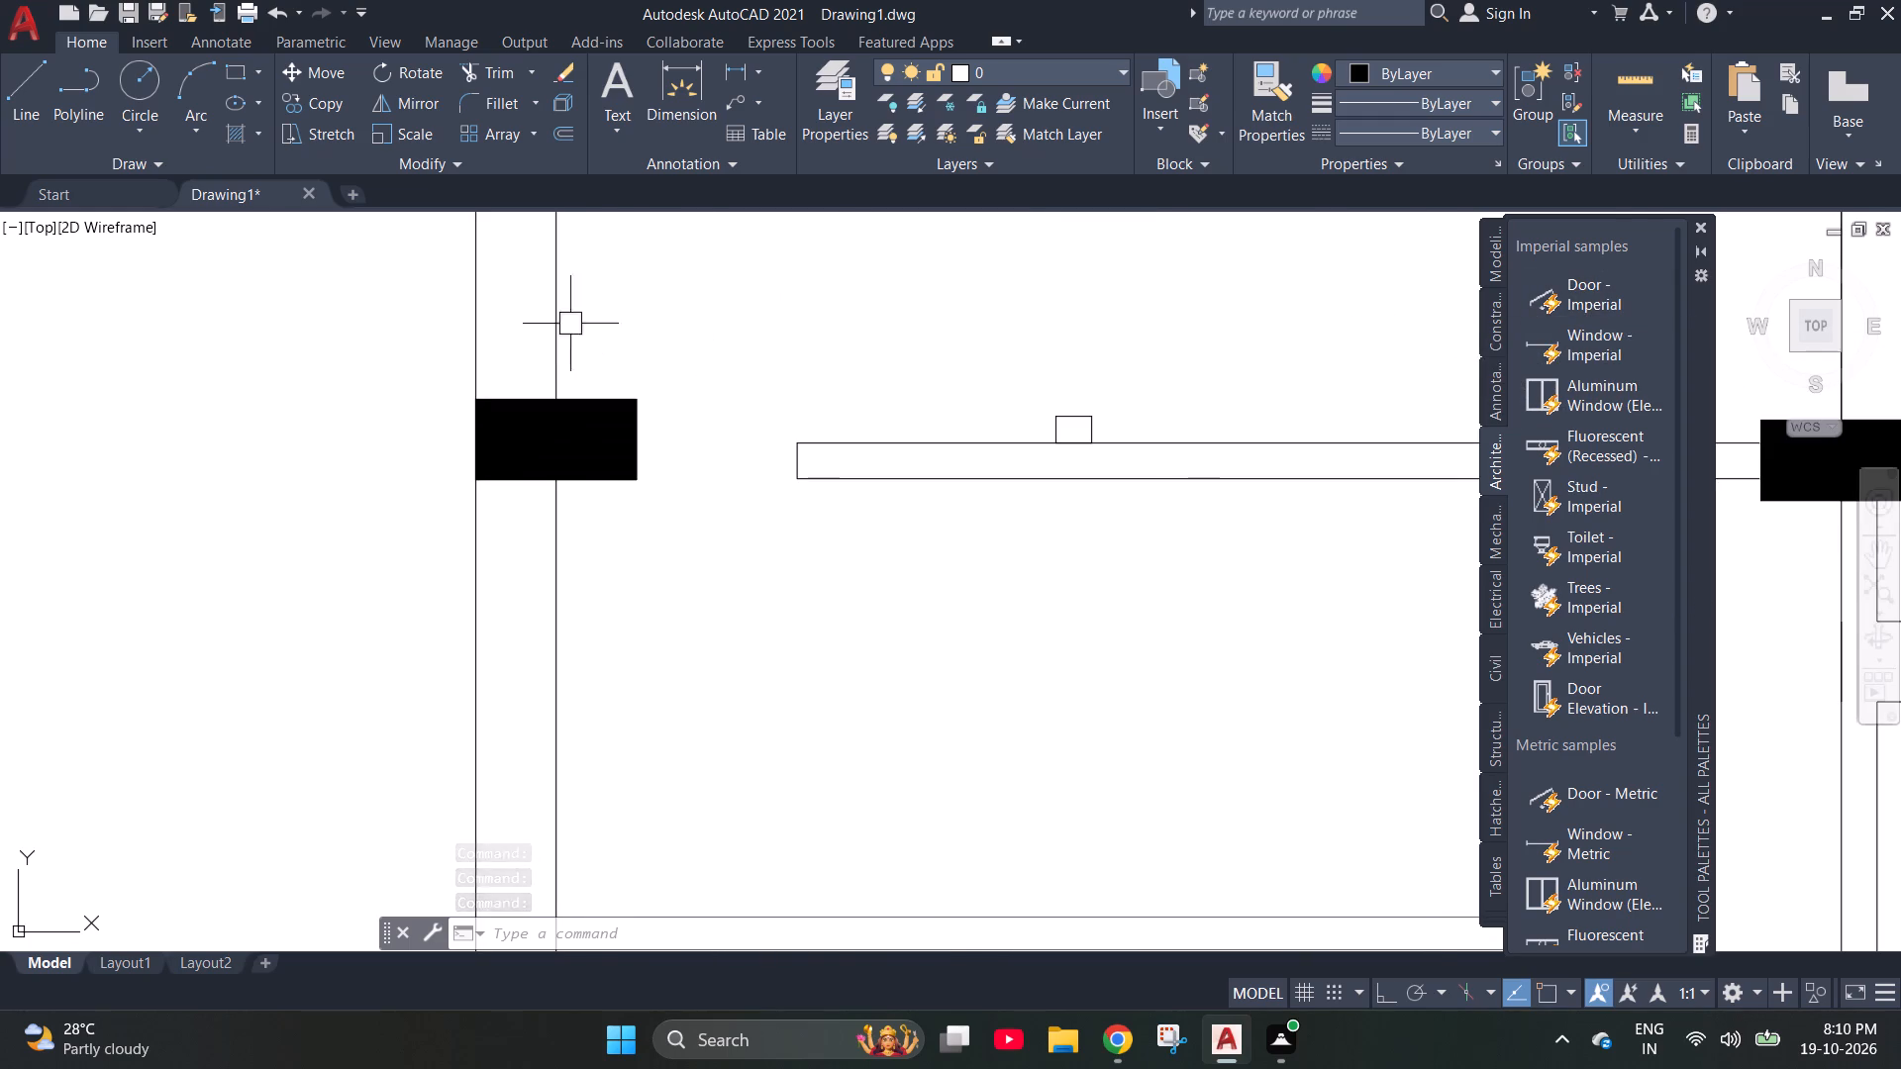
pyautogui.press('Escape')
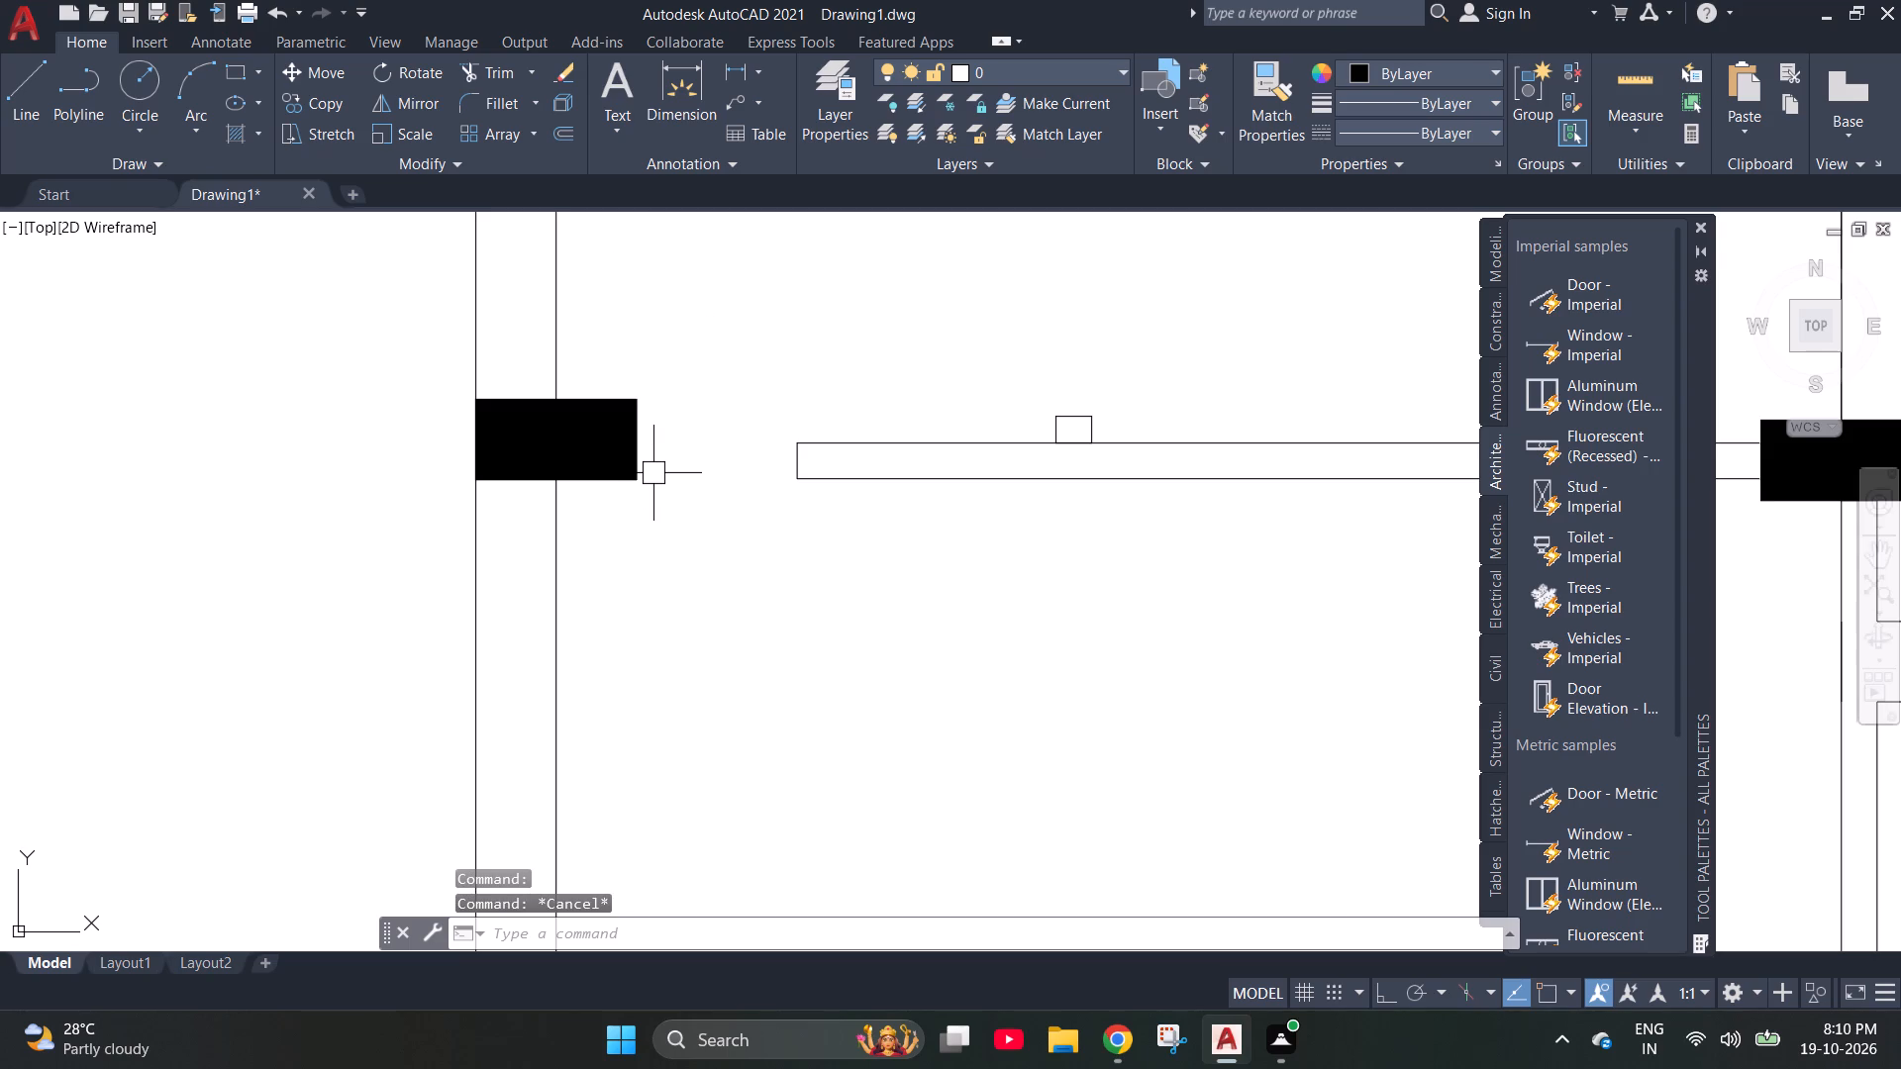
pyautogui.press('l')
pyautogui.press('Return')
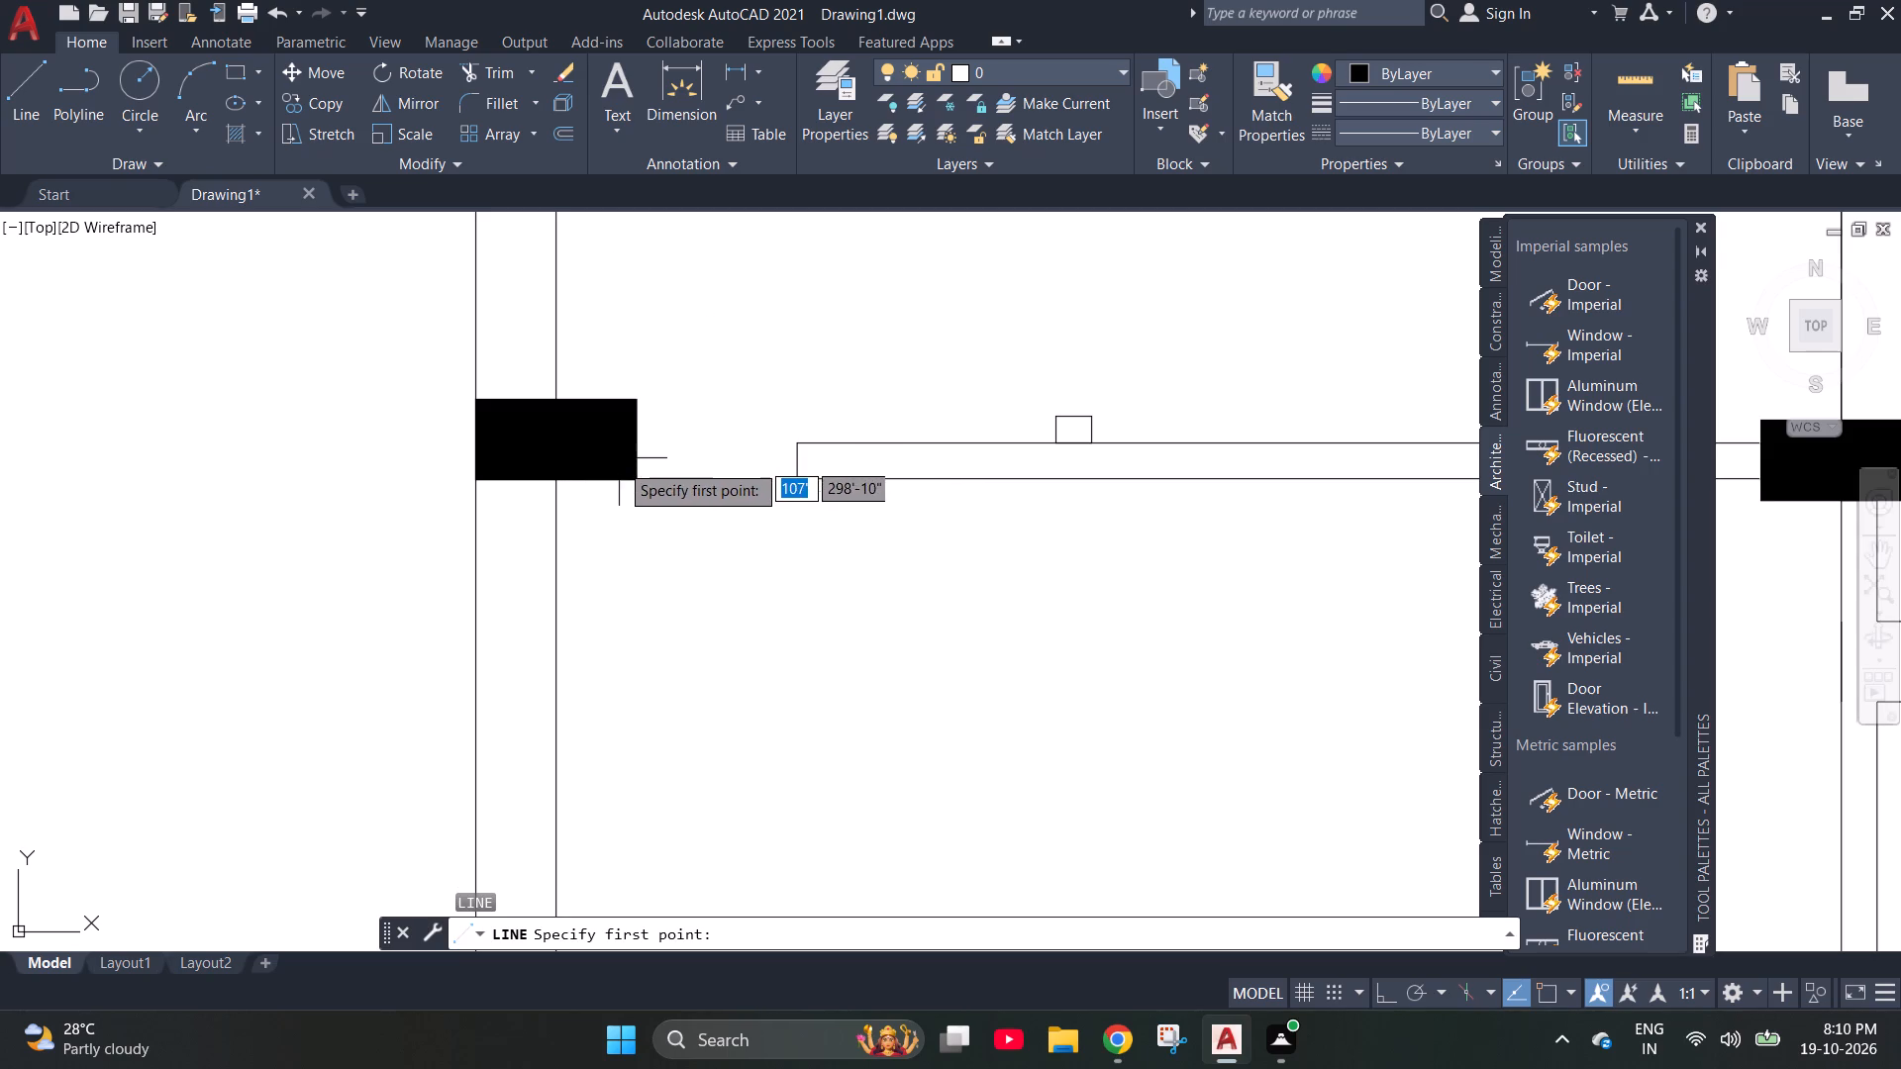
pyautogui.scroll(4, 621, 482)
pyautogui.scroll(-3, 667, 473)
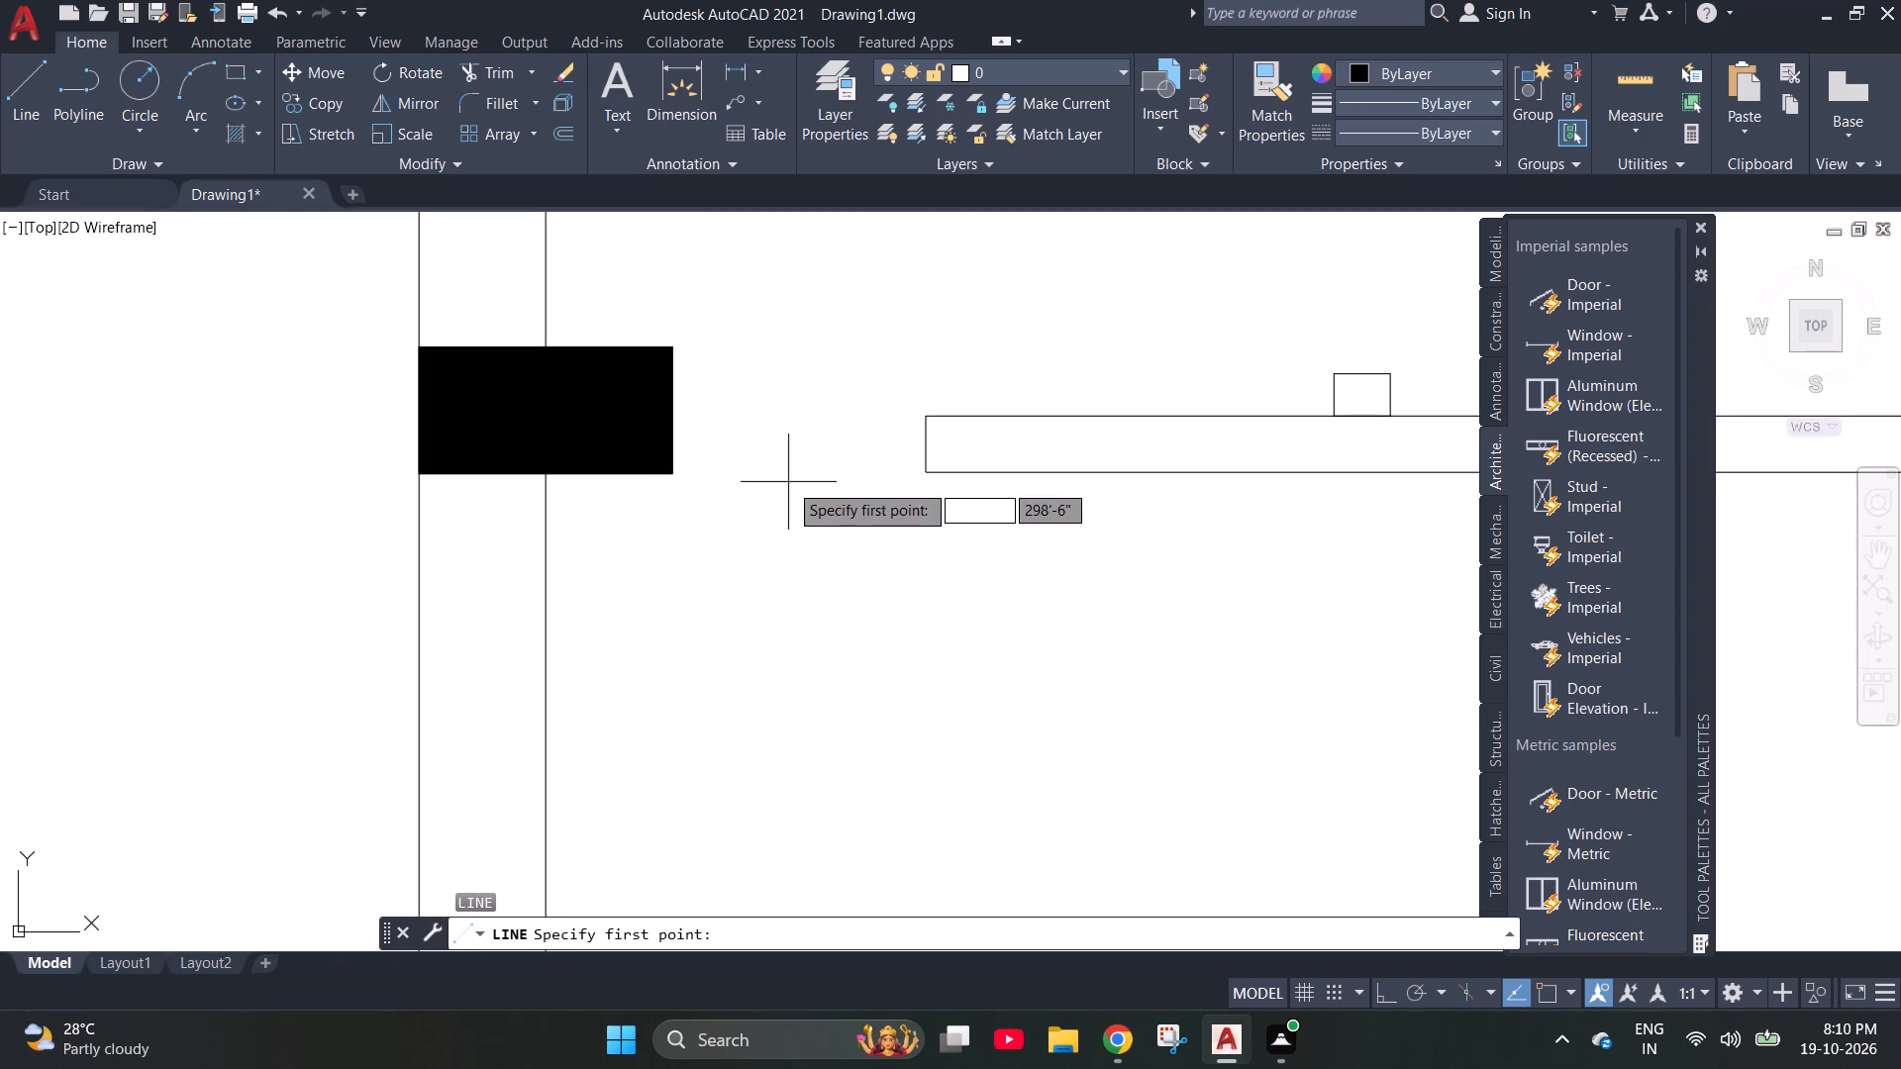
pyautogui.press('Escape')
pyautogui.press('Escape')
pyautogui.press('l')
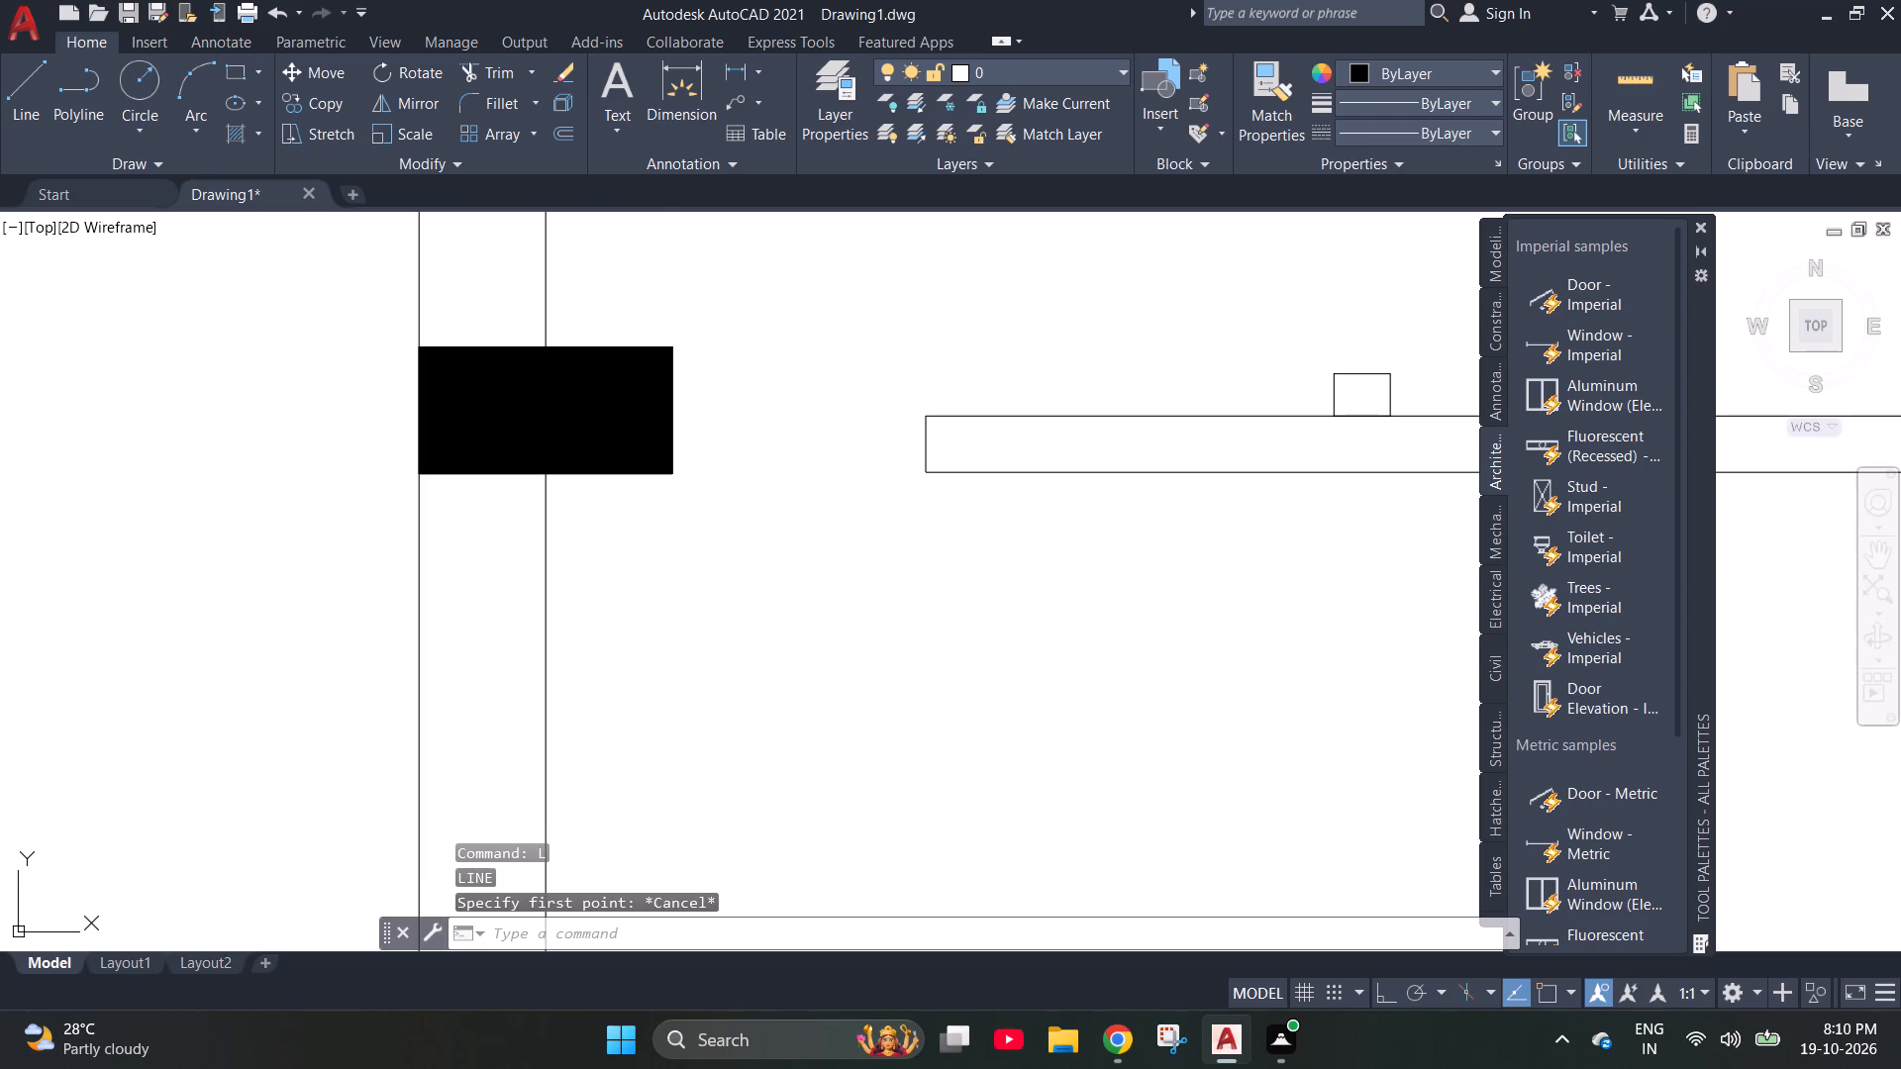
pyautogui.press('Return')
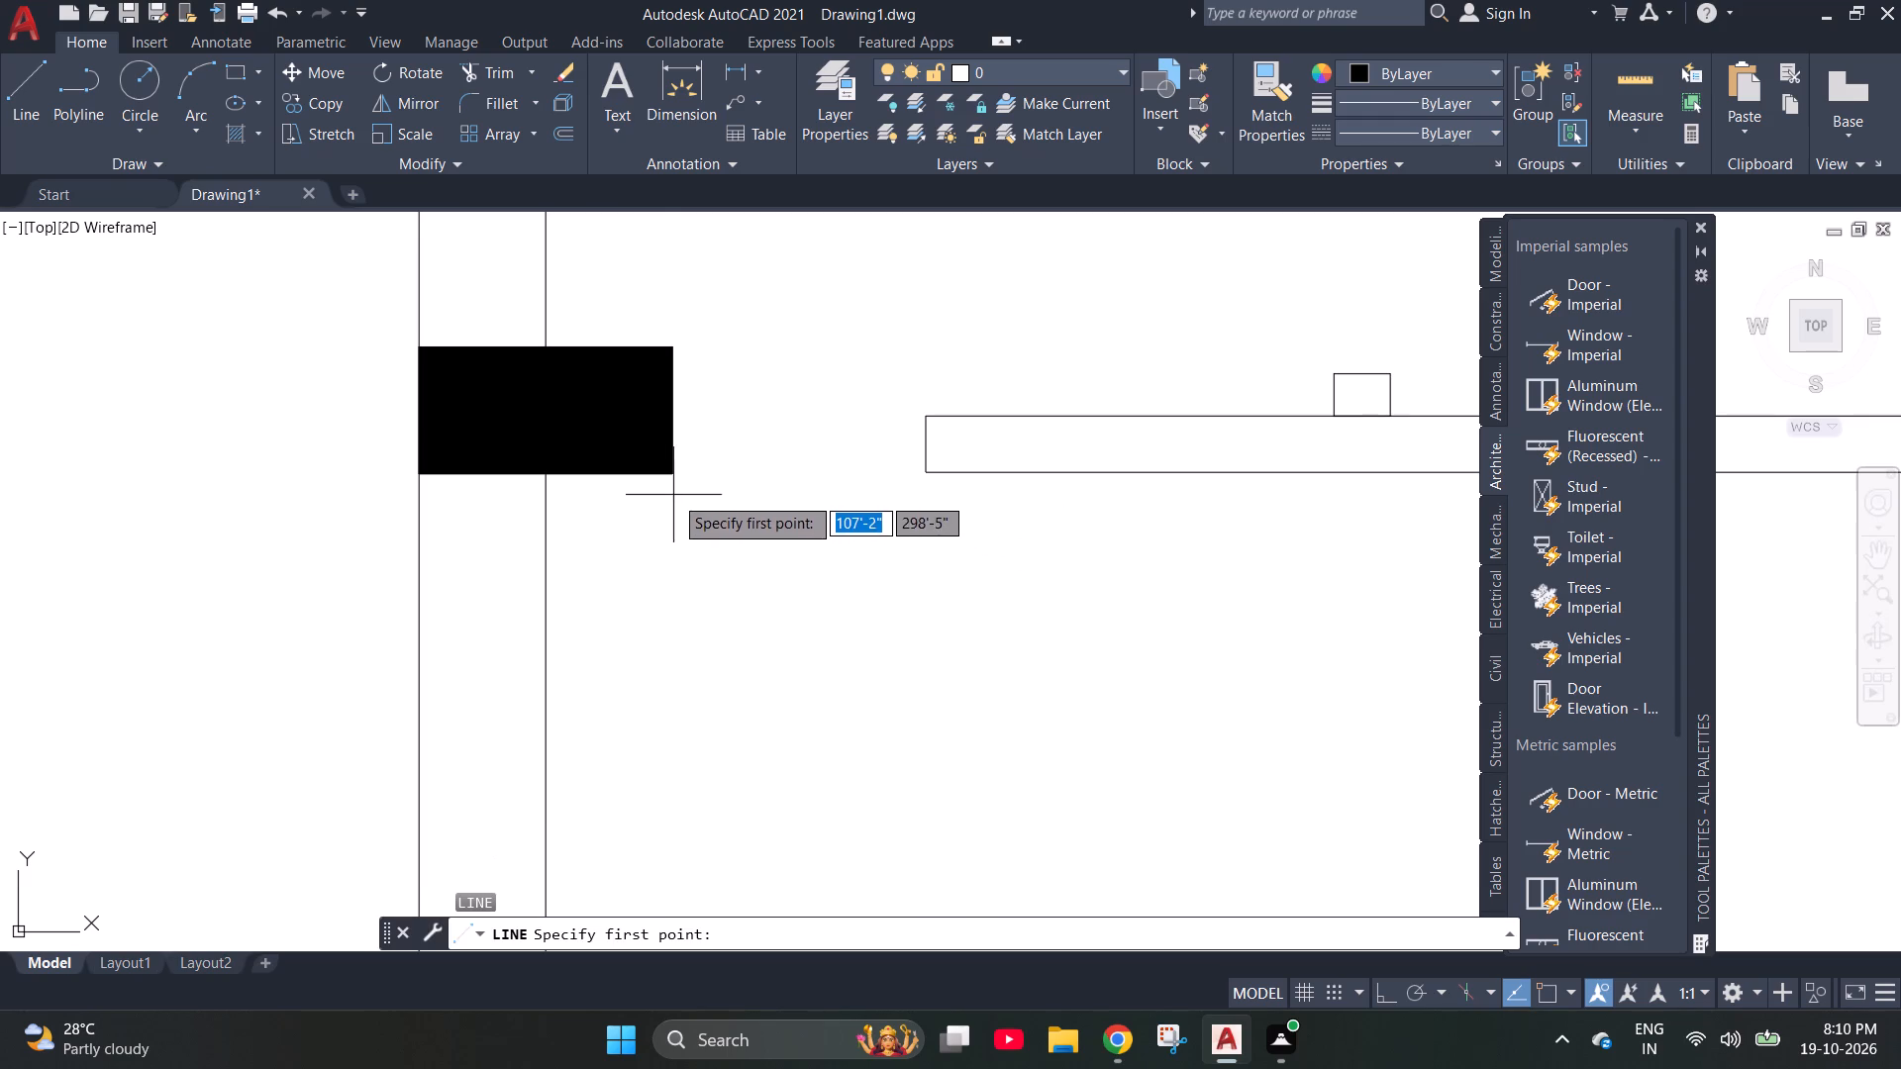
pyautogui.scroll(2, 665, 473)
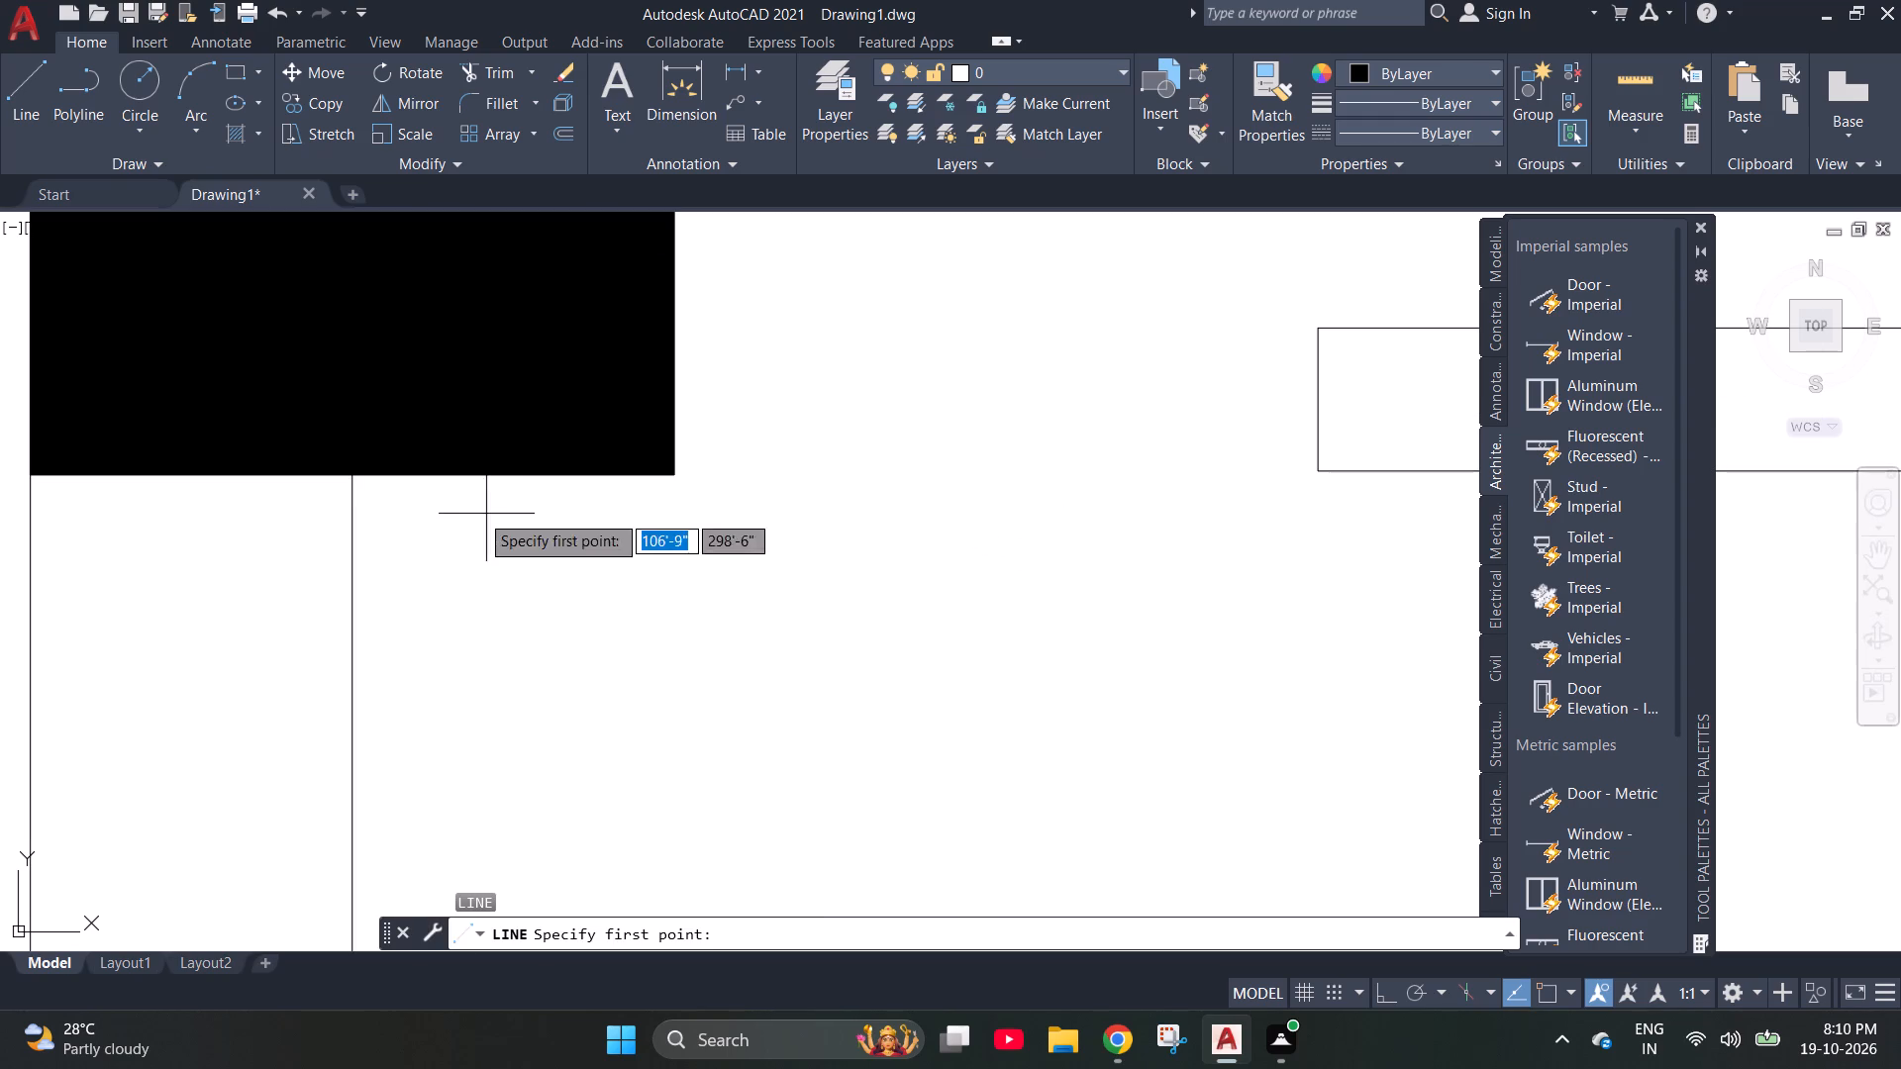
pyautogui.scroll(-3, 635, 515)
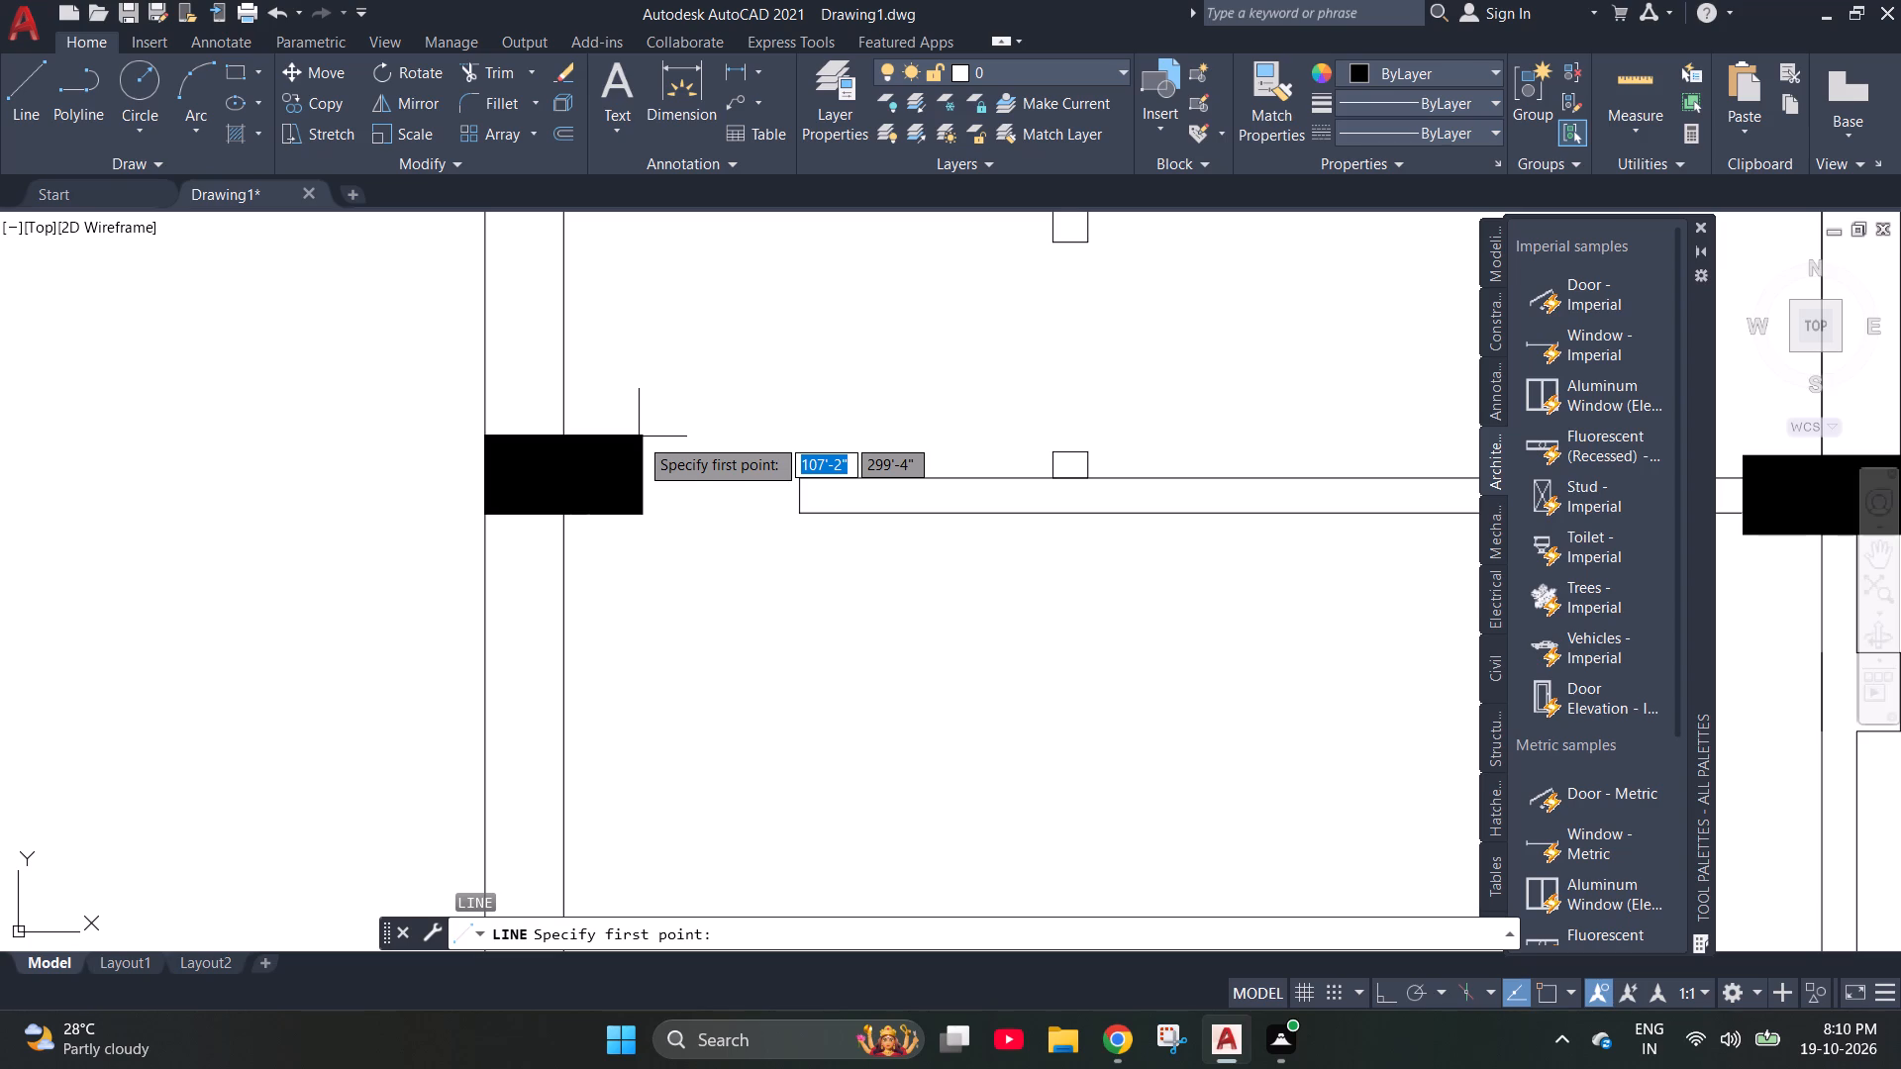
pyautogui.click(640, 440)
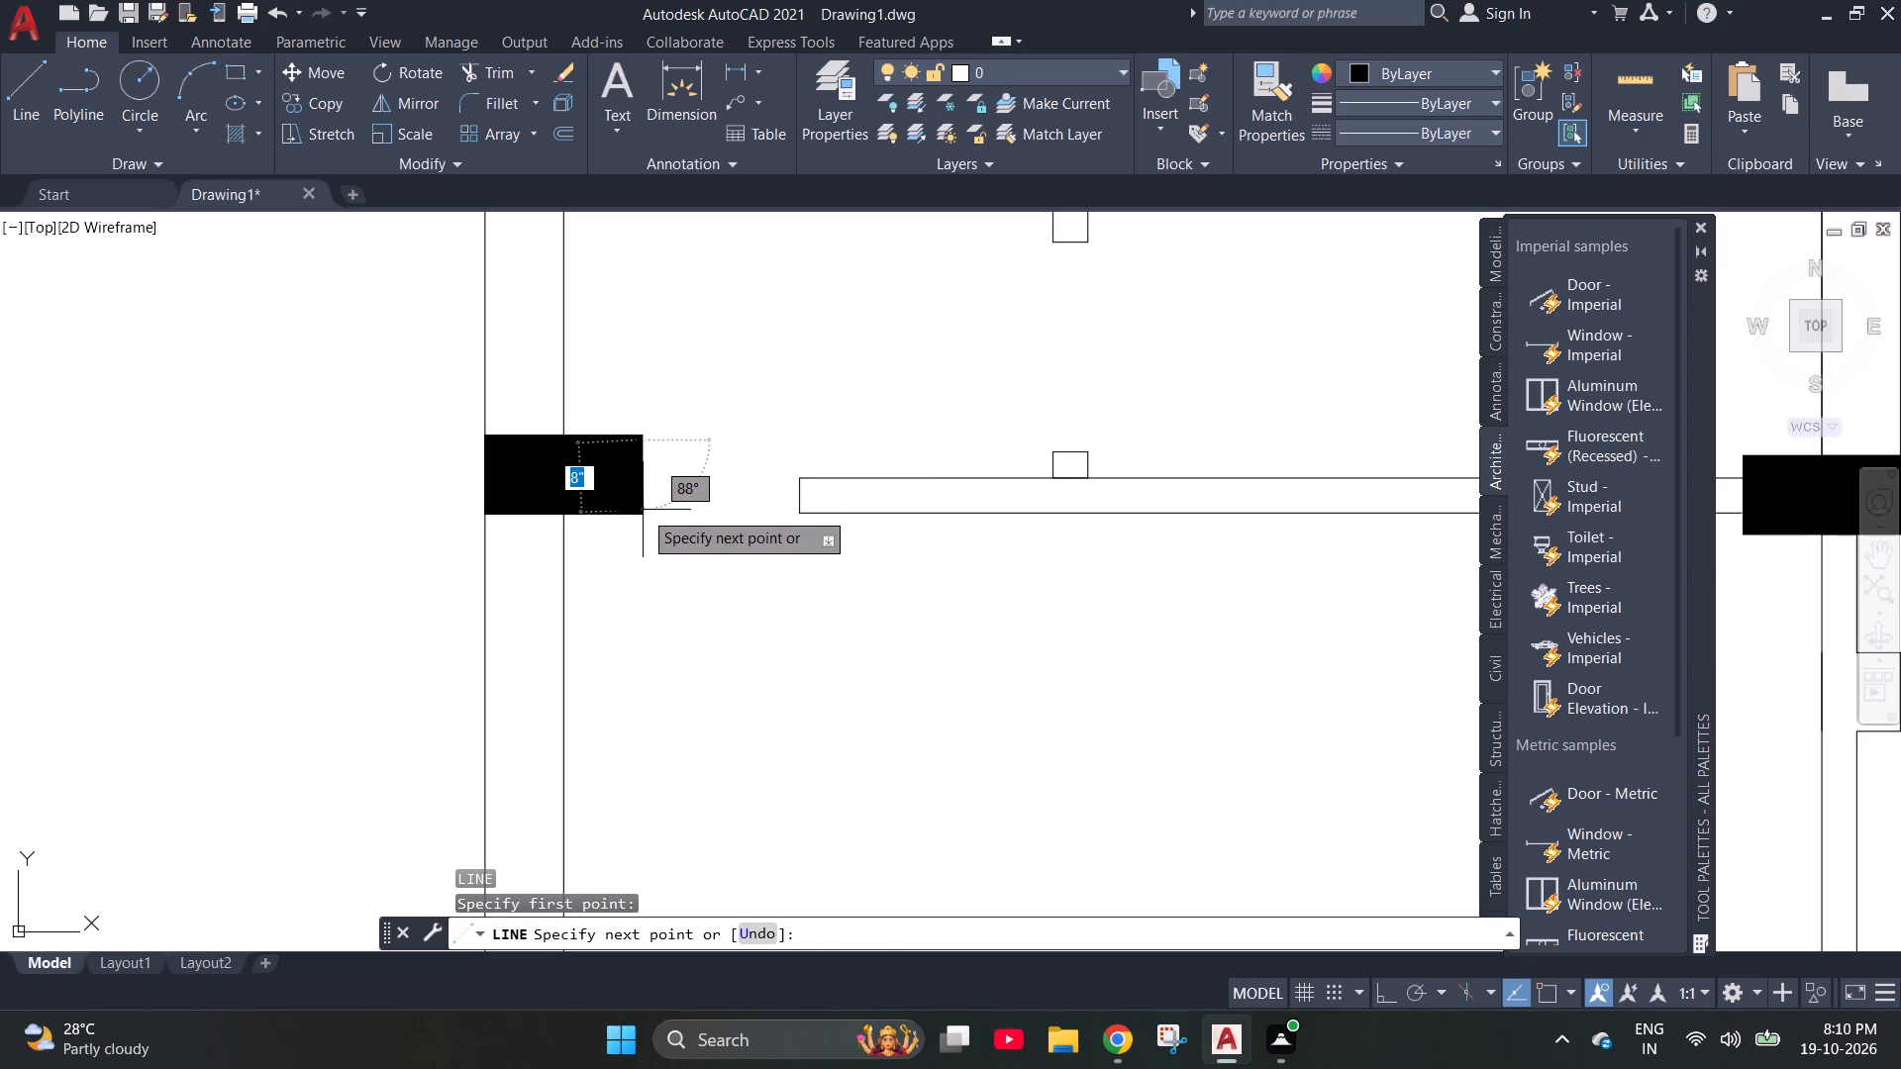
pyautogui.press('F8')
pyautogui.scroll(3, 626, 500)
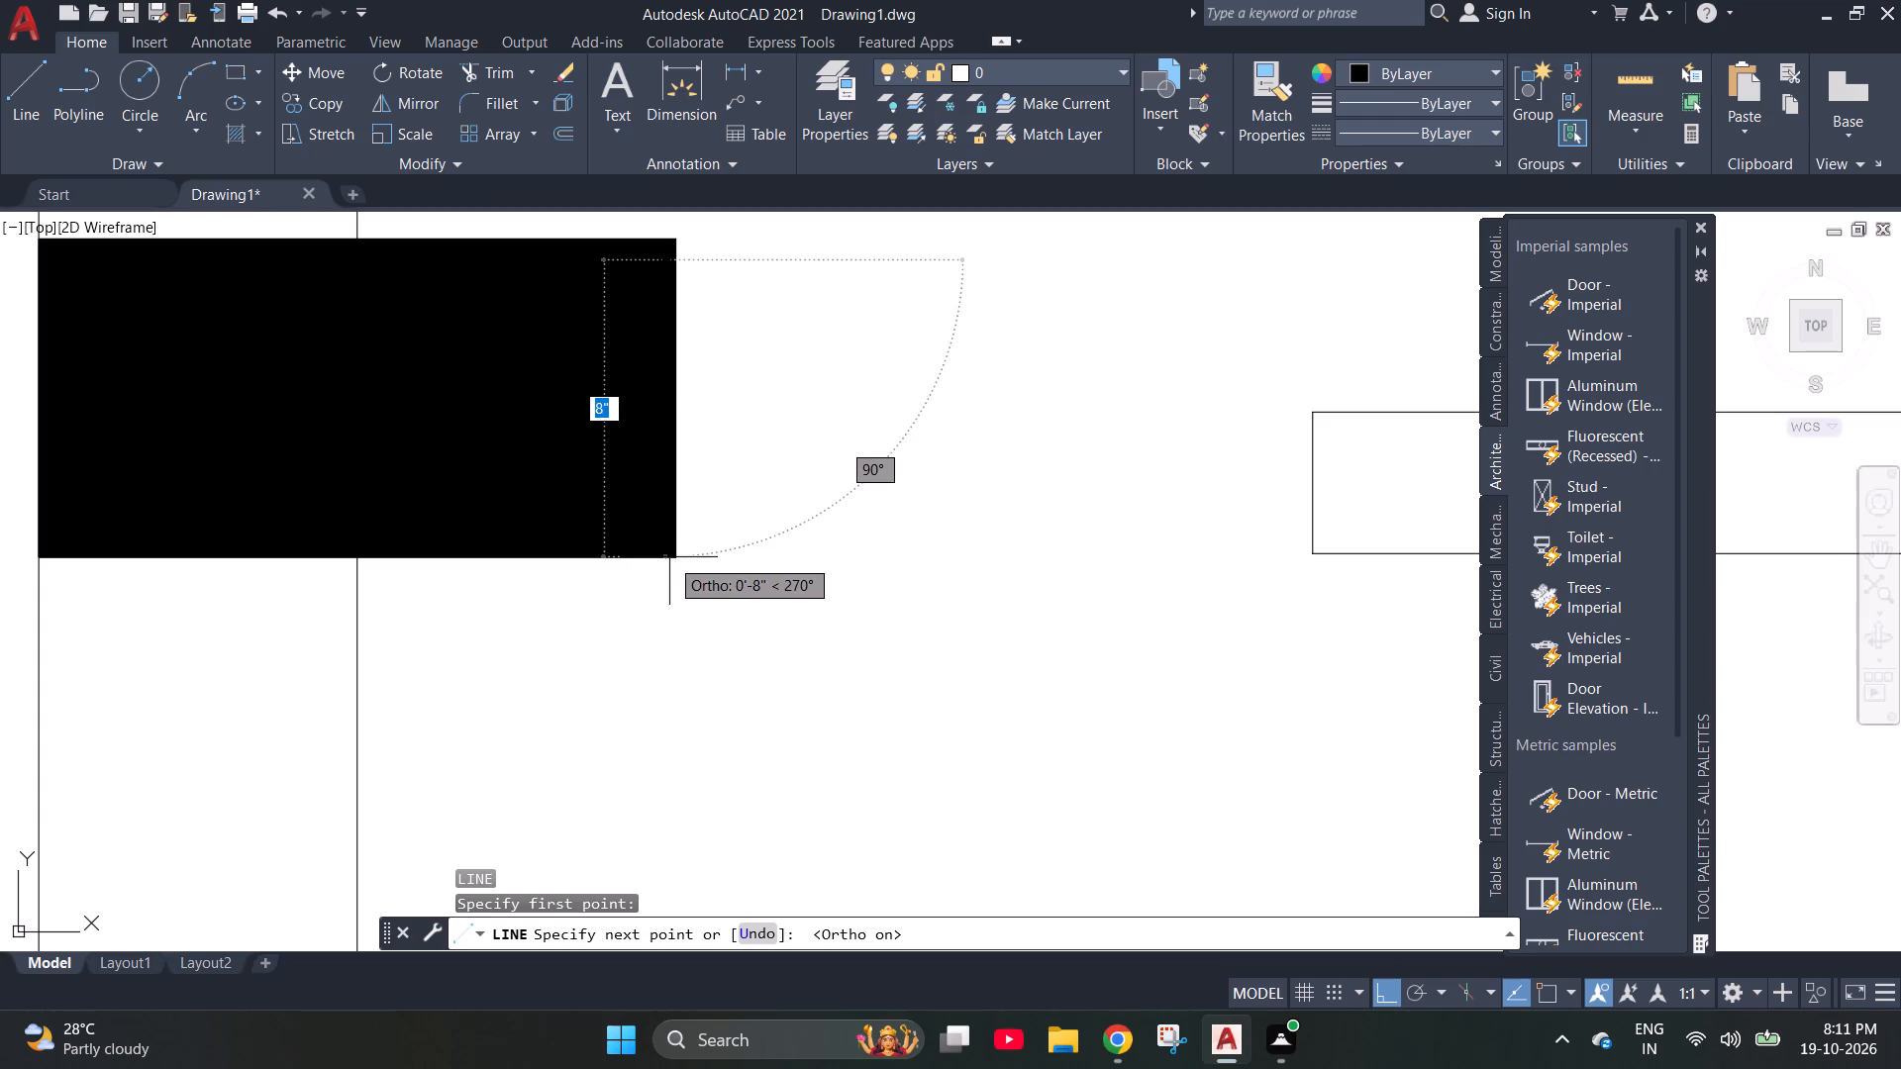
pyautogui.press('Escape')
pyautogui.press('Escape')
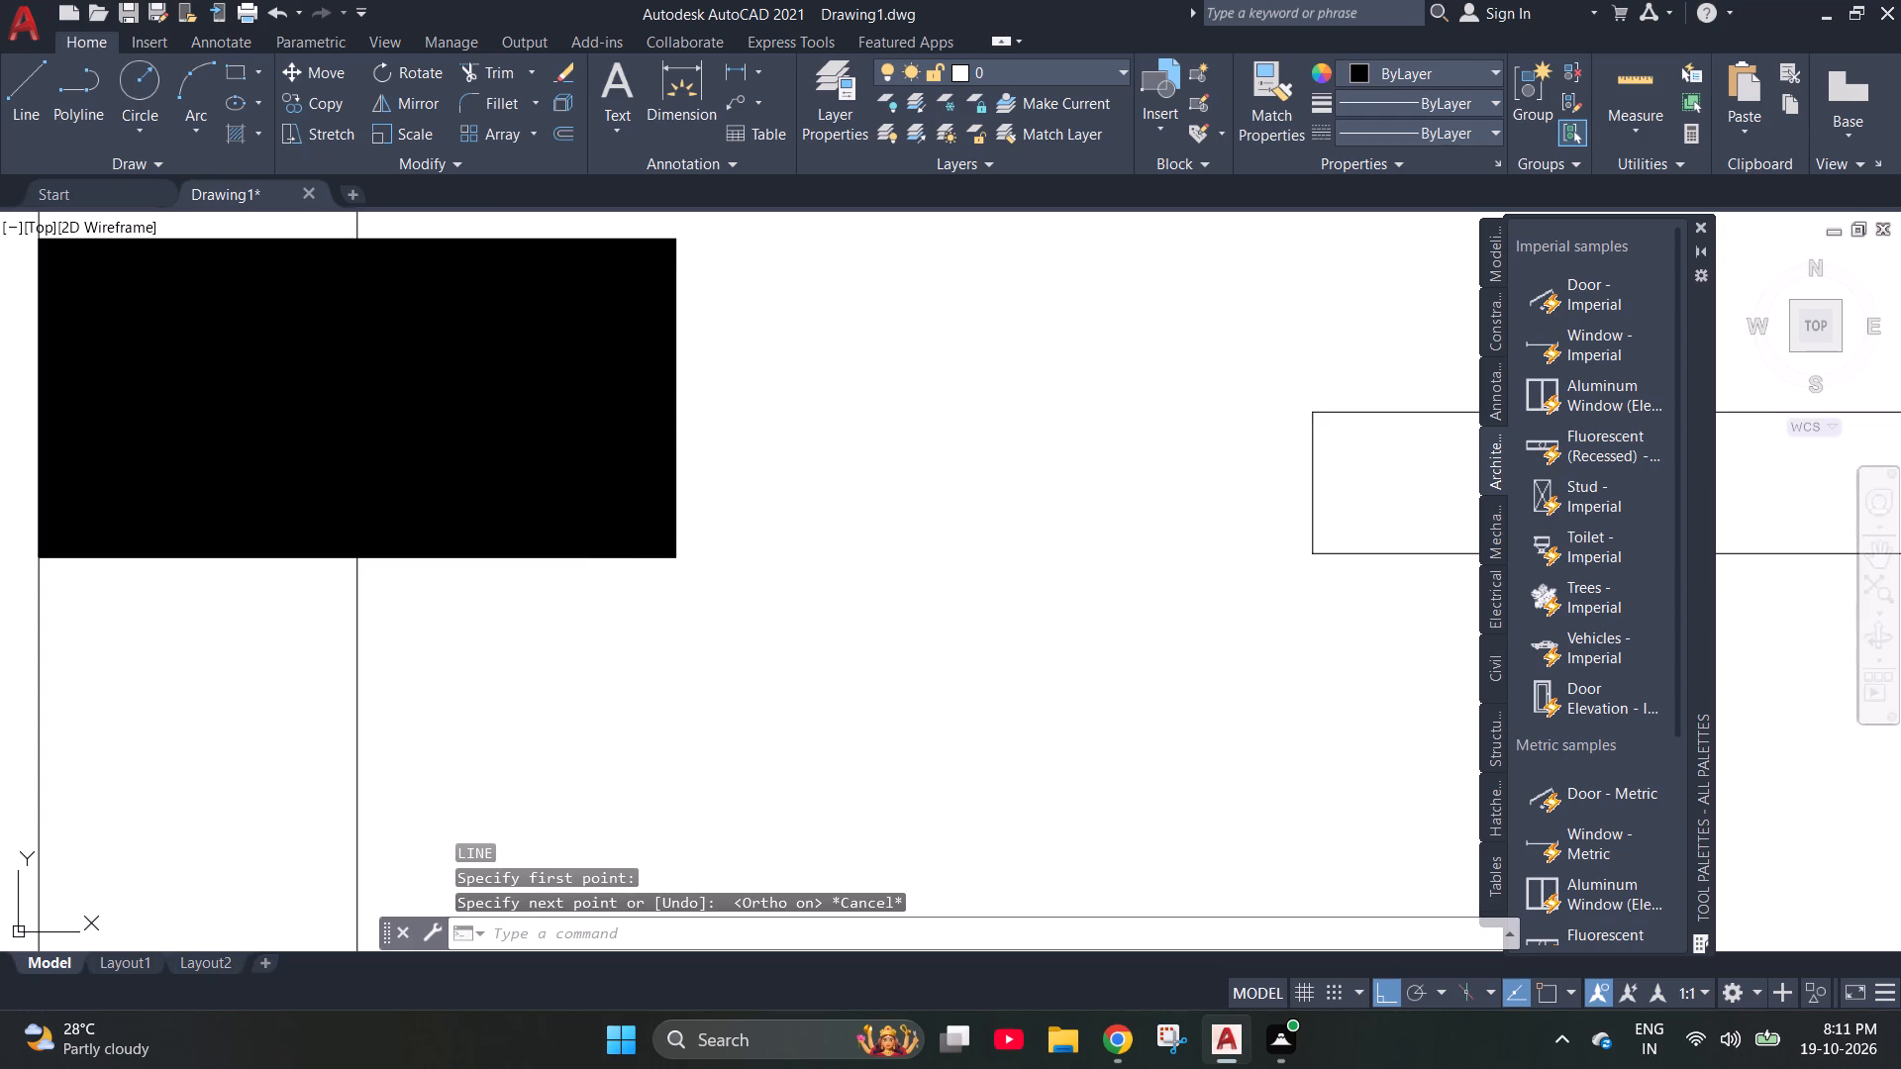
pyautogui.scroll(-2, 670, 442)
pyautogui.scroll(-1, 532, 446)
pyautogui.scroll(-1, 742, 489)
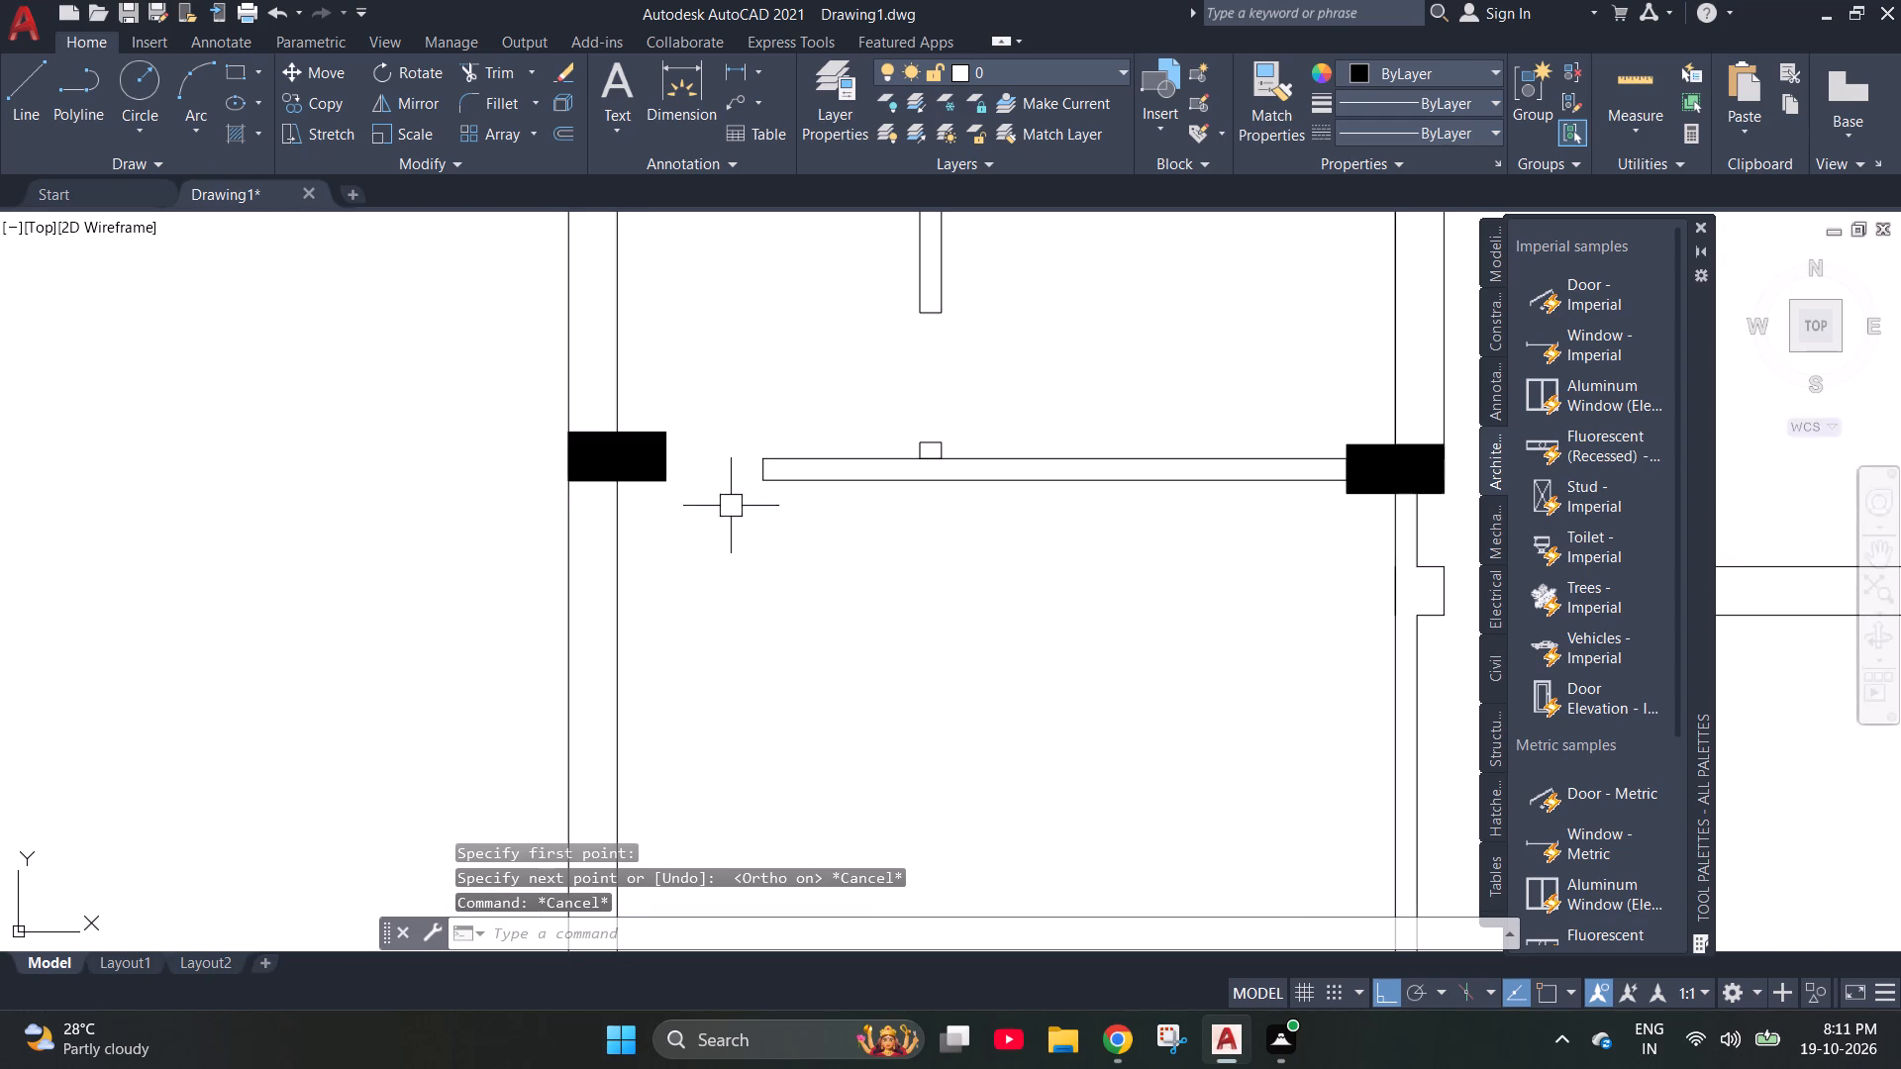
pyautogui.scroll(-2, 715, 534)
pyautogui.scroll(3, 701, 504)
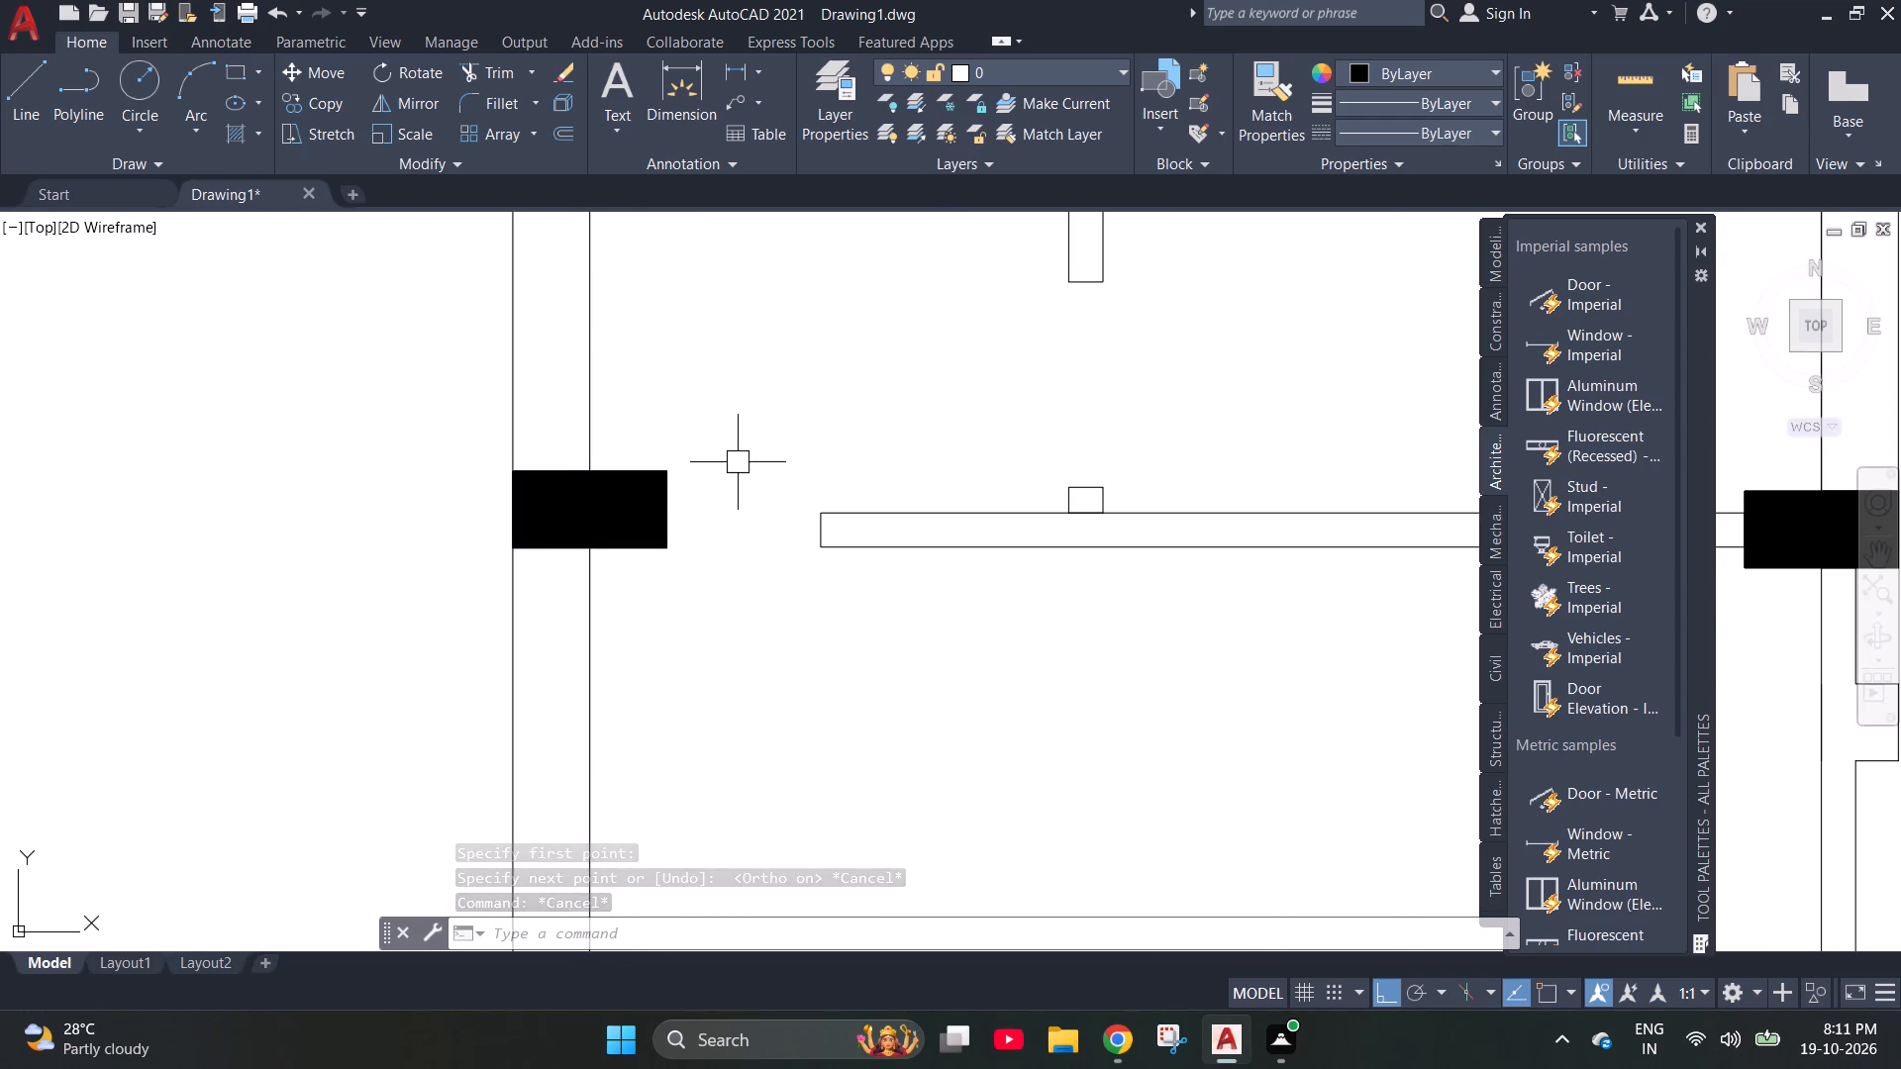
# Extend the east edge line of the west wall's middle column north to the top wall.
pyautogui.press('Escape')
pyautogui.press('Escape')
pyautogui.write('ex')
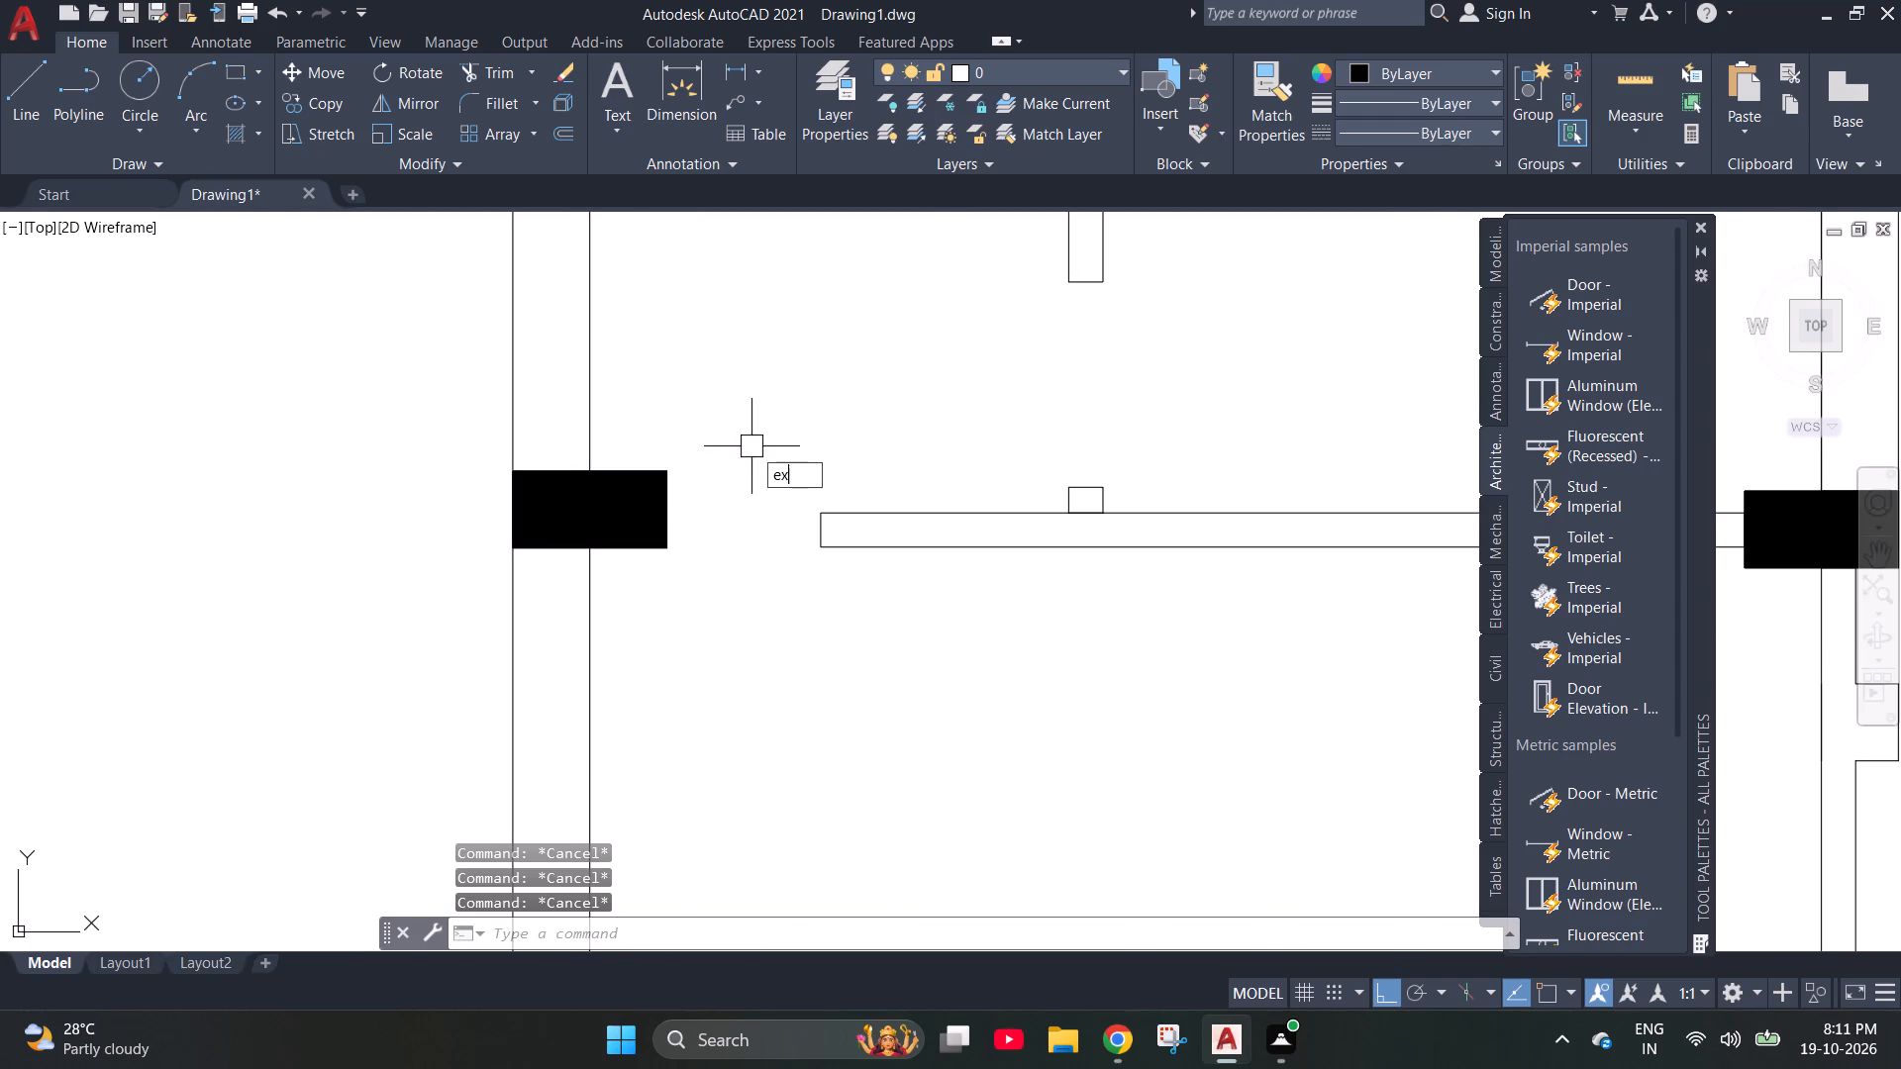
pyautogui.press('Return')
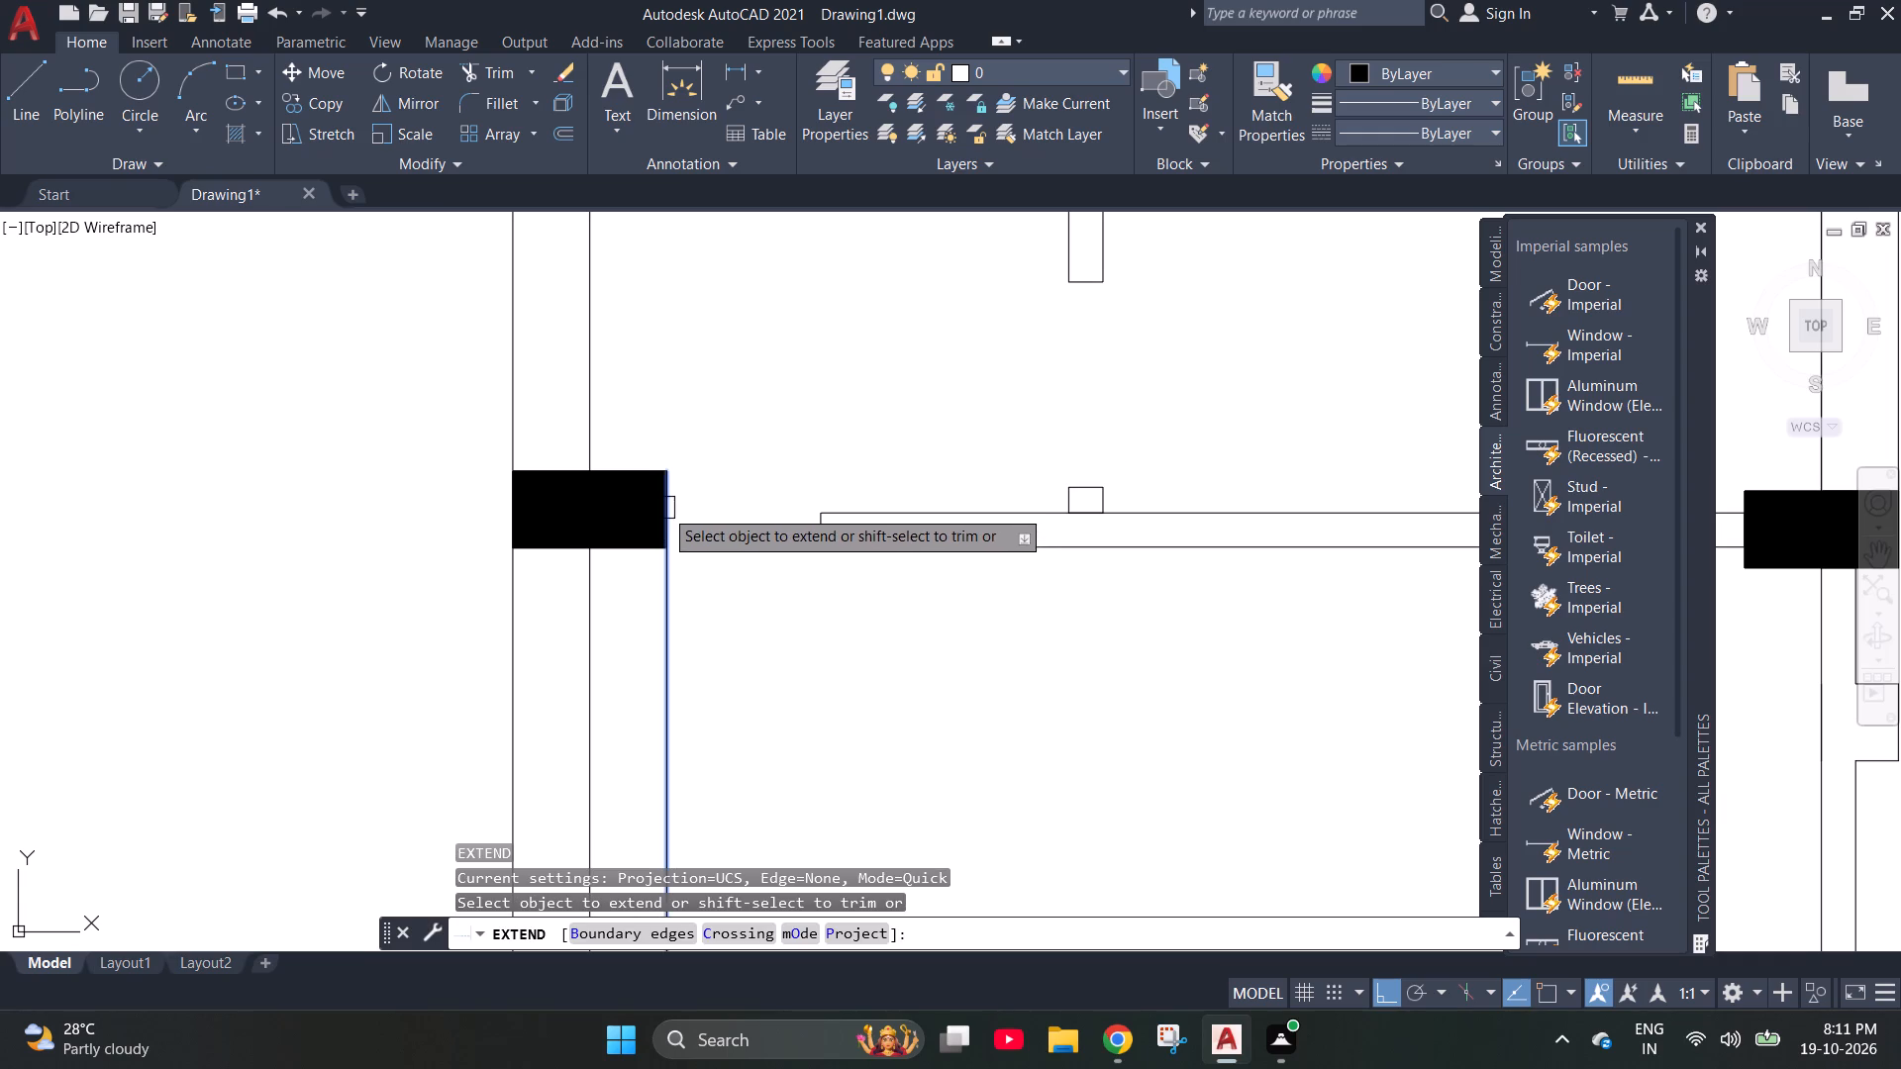
pyautogui.click(660, 501)
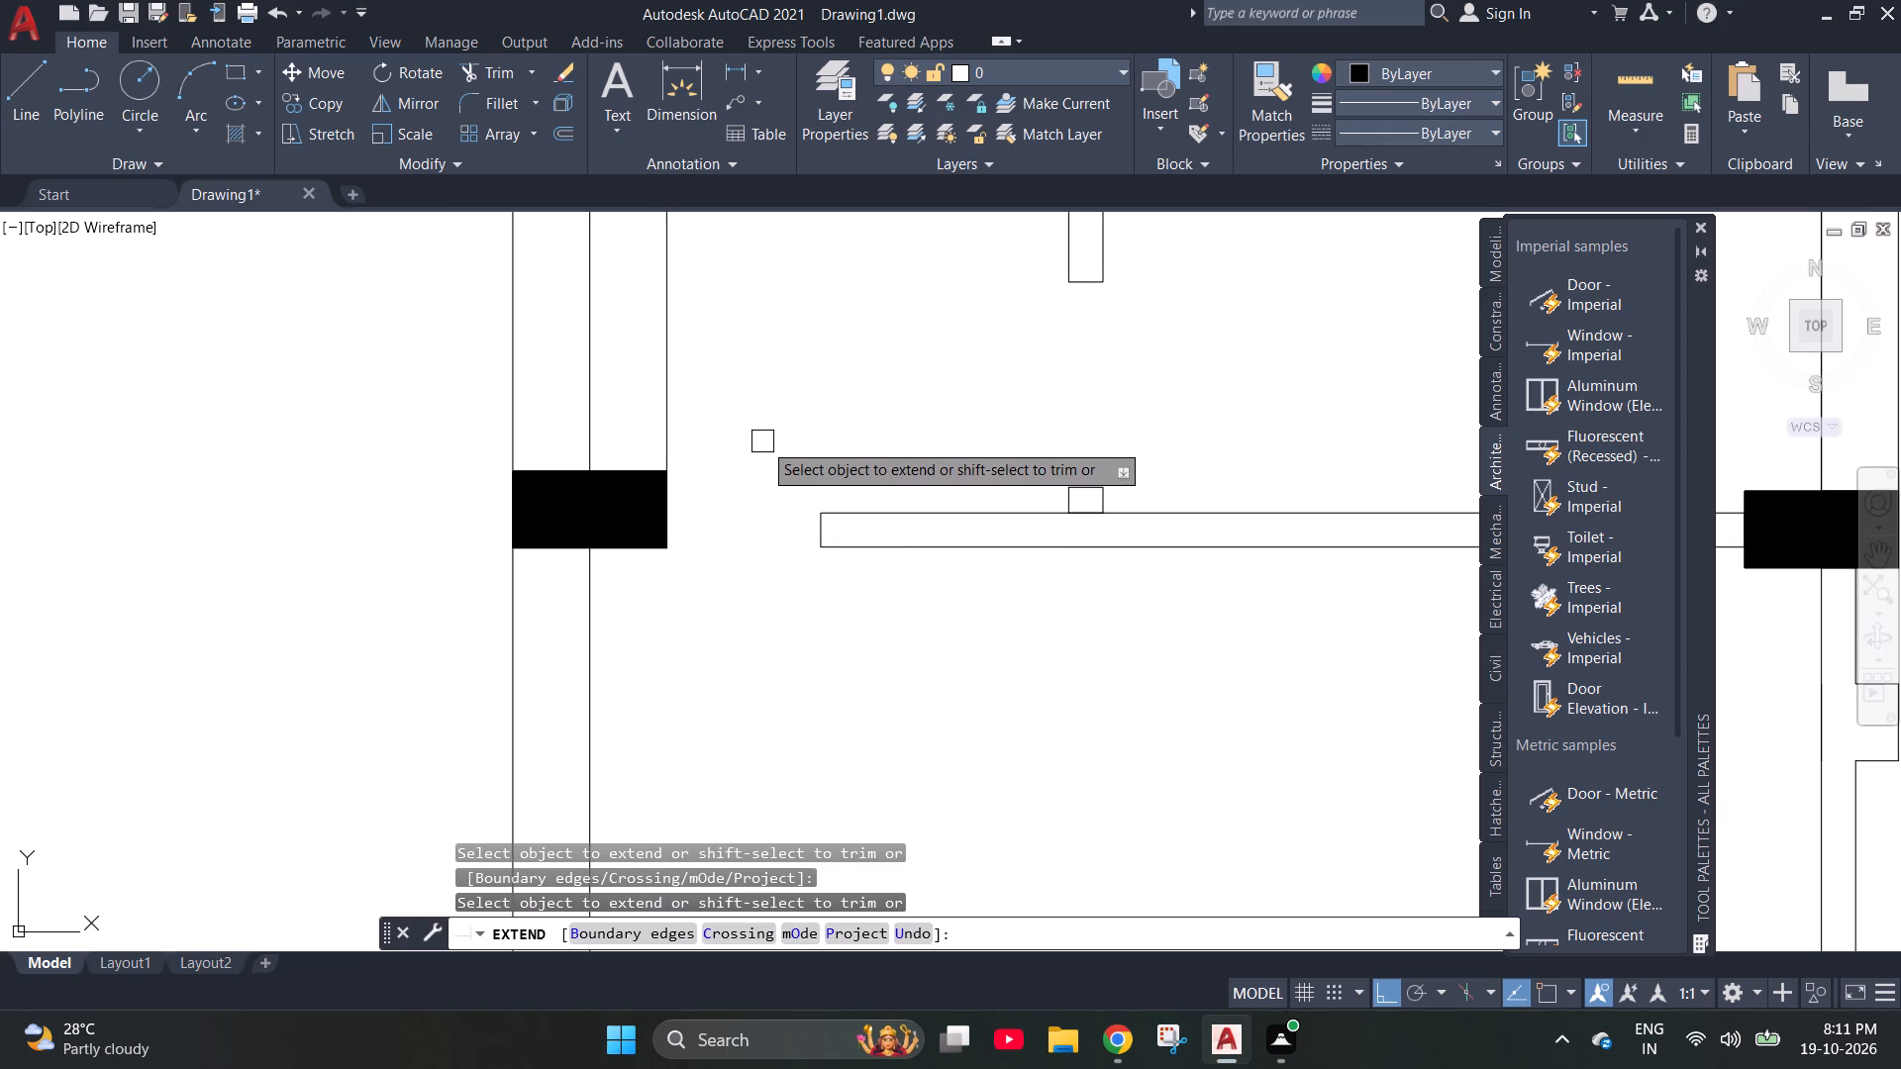
pyautogui.press('Escape')
pyautogui.press('Escape')
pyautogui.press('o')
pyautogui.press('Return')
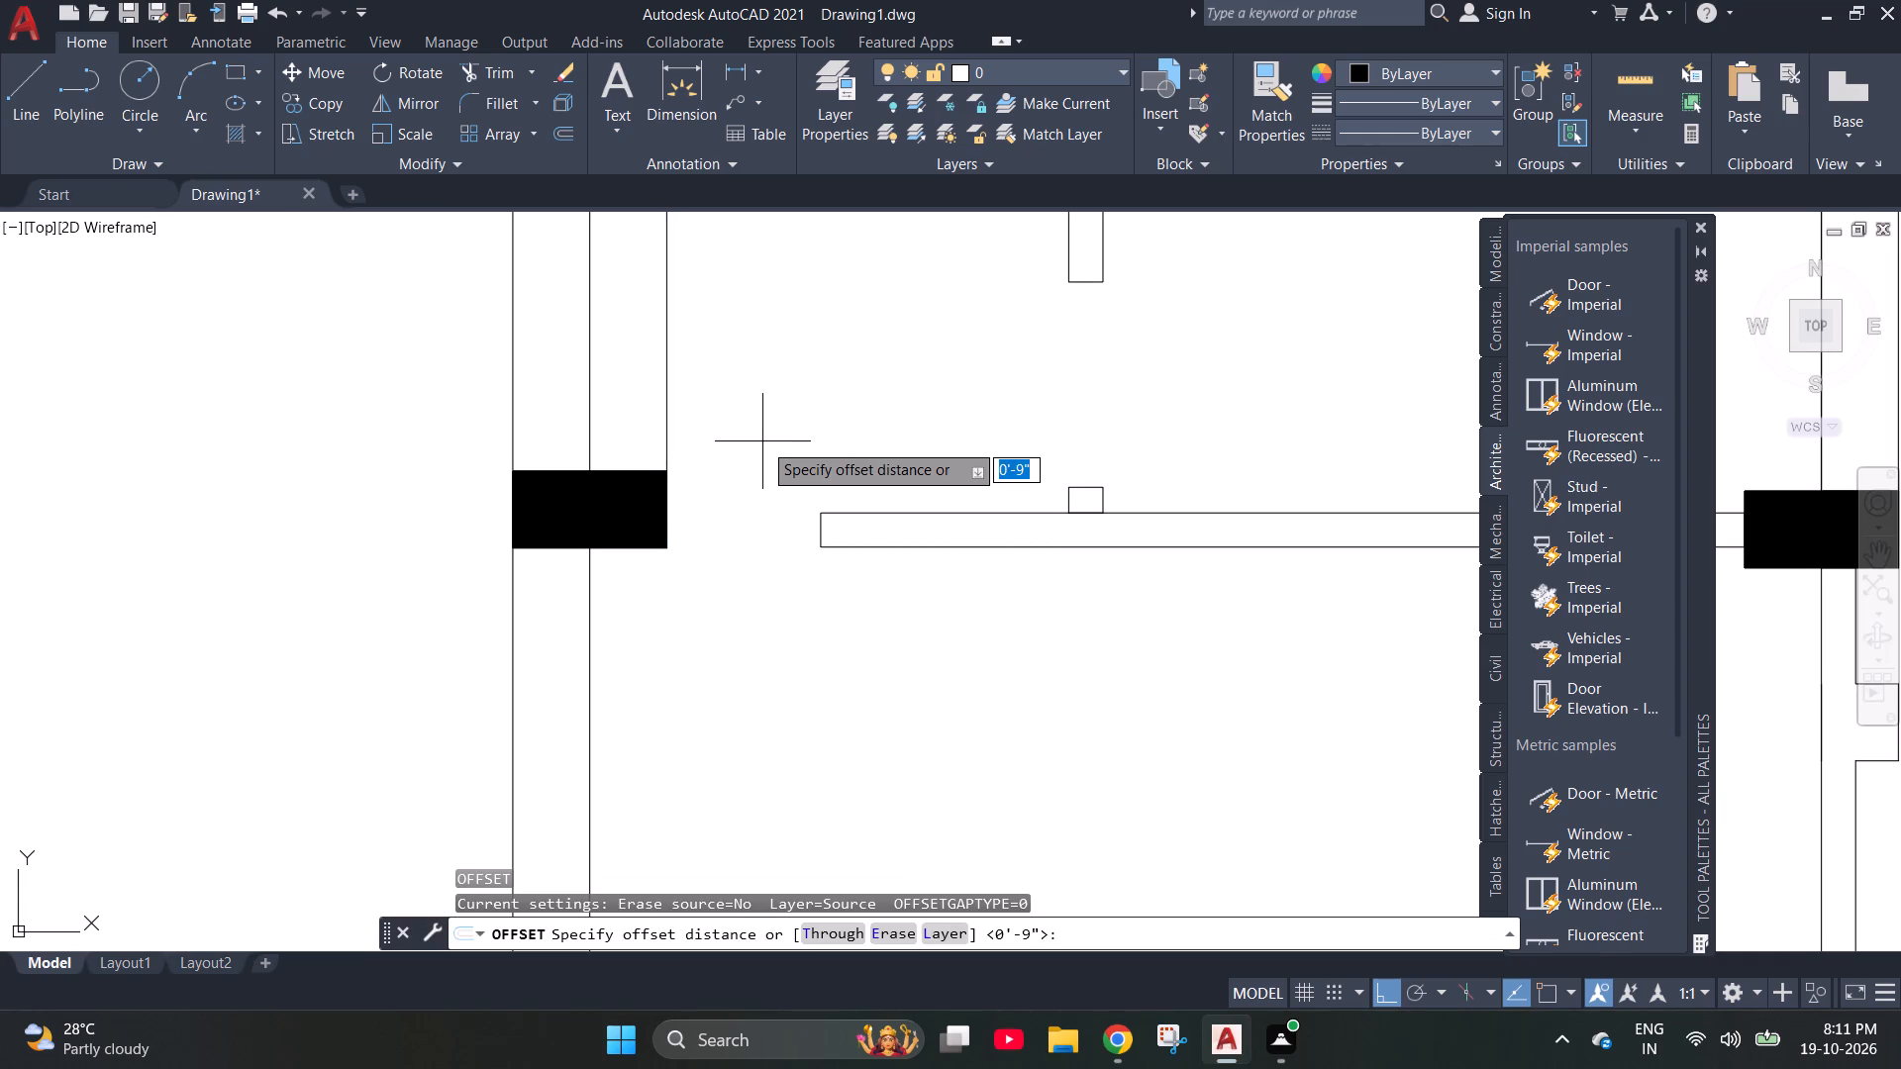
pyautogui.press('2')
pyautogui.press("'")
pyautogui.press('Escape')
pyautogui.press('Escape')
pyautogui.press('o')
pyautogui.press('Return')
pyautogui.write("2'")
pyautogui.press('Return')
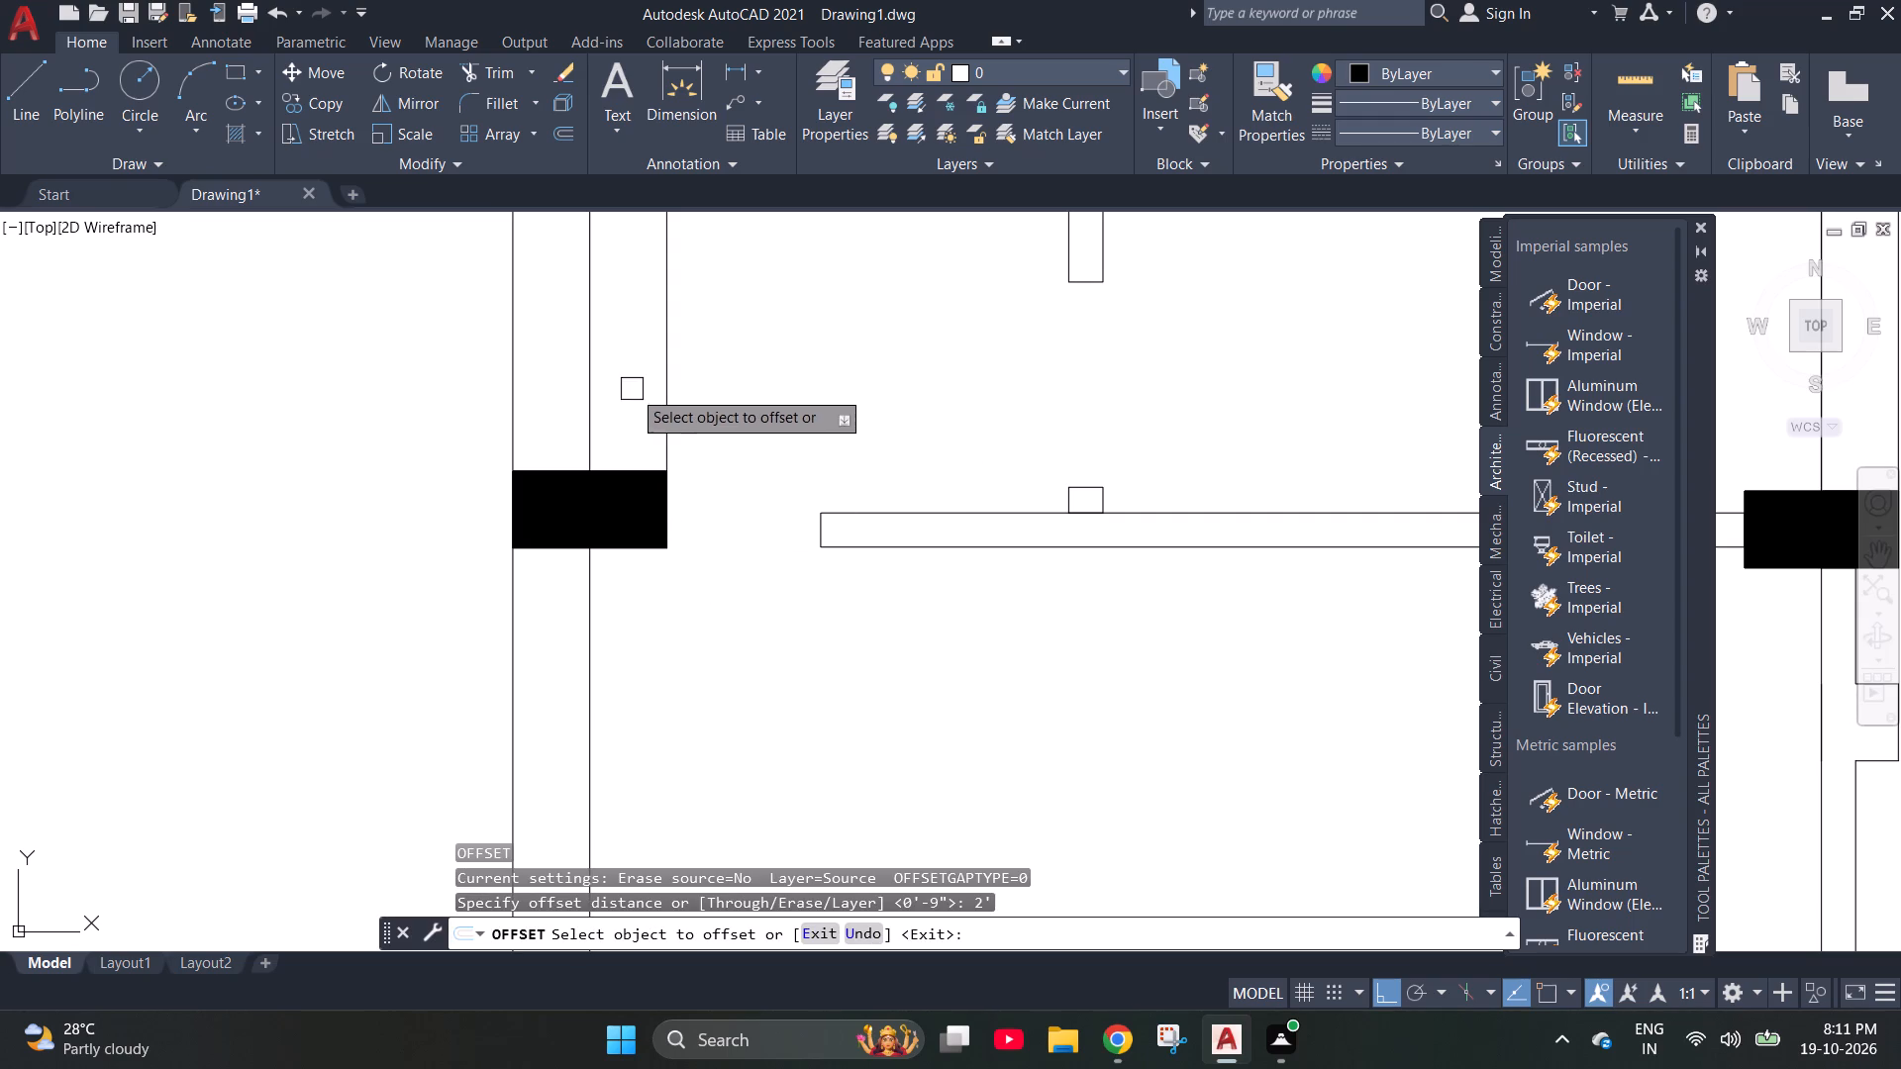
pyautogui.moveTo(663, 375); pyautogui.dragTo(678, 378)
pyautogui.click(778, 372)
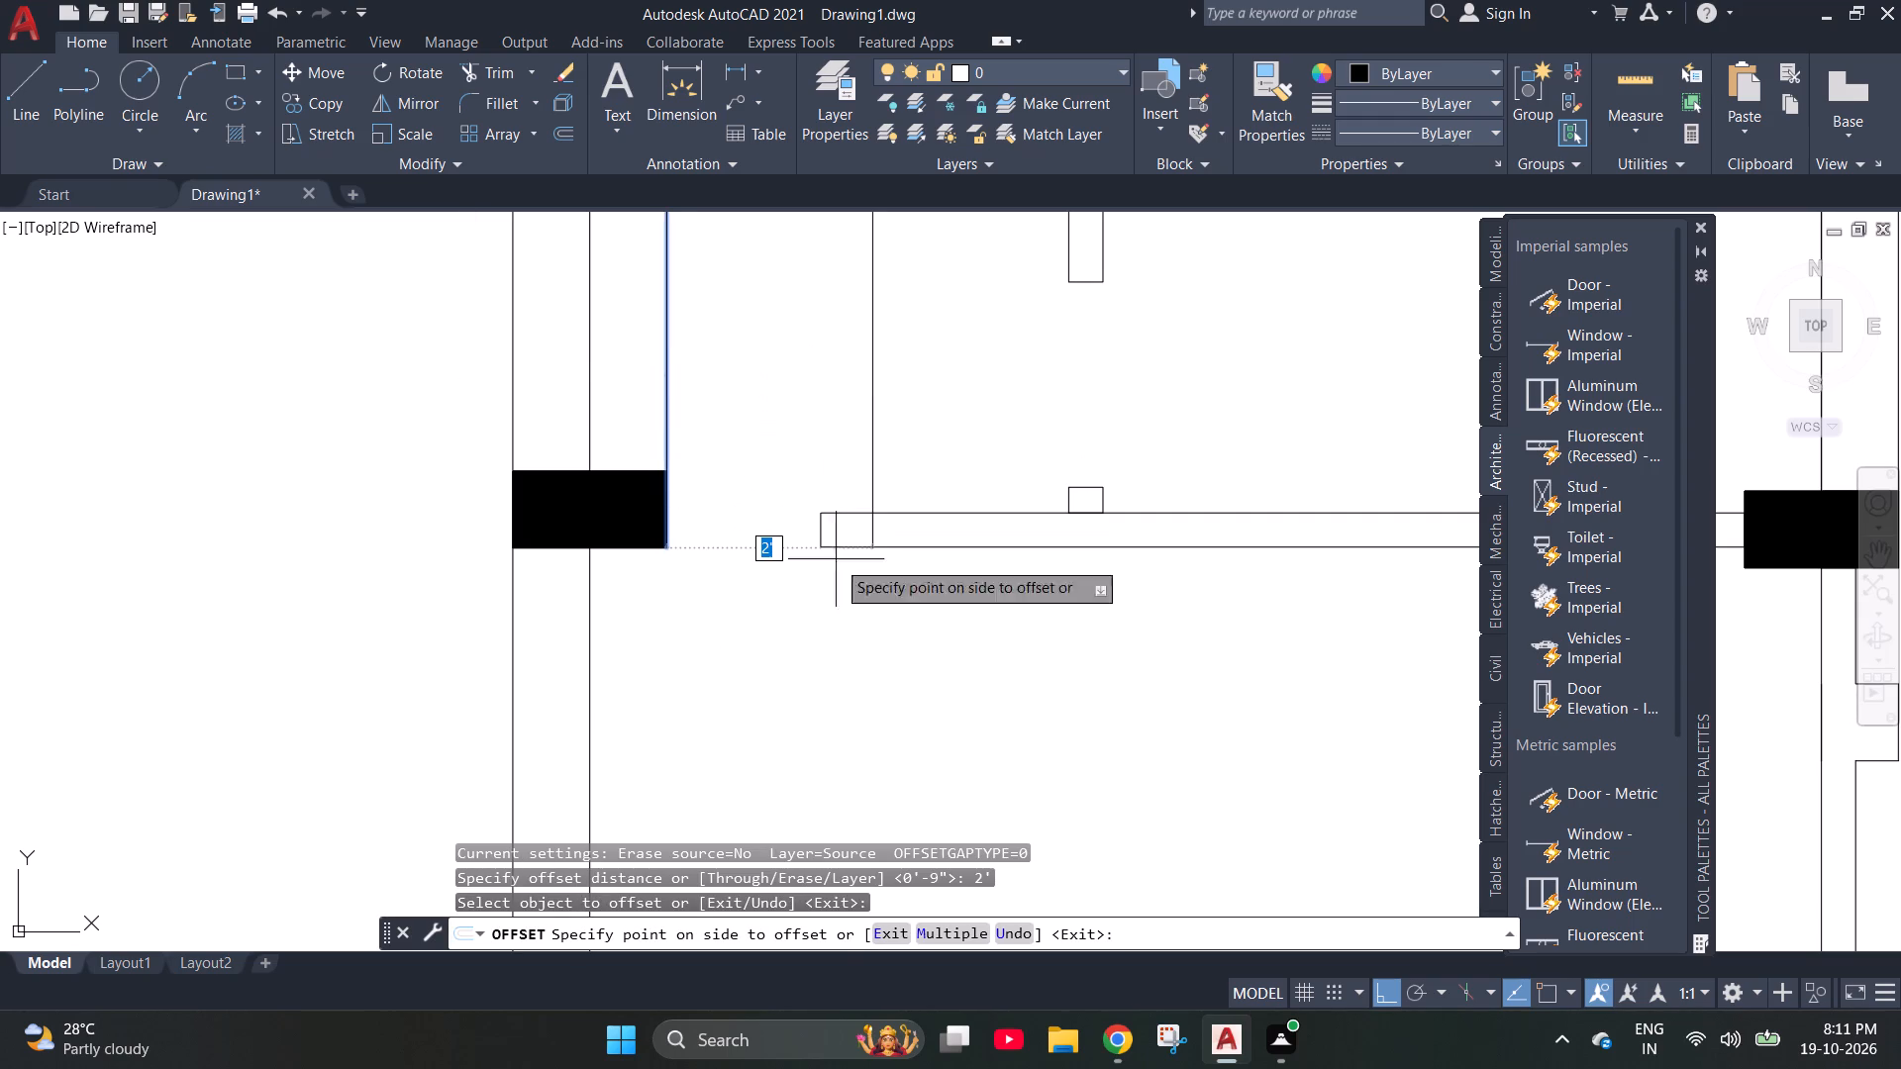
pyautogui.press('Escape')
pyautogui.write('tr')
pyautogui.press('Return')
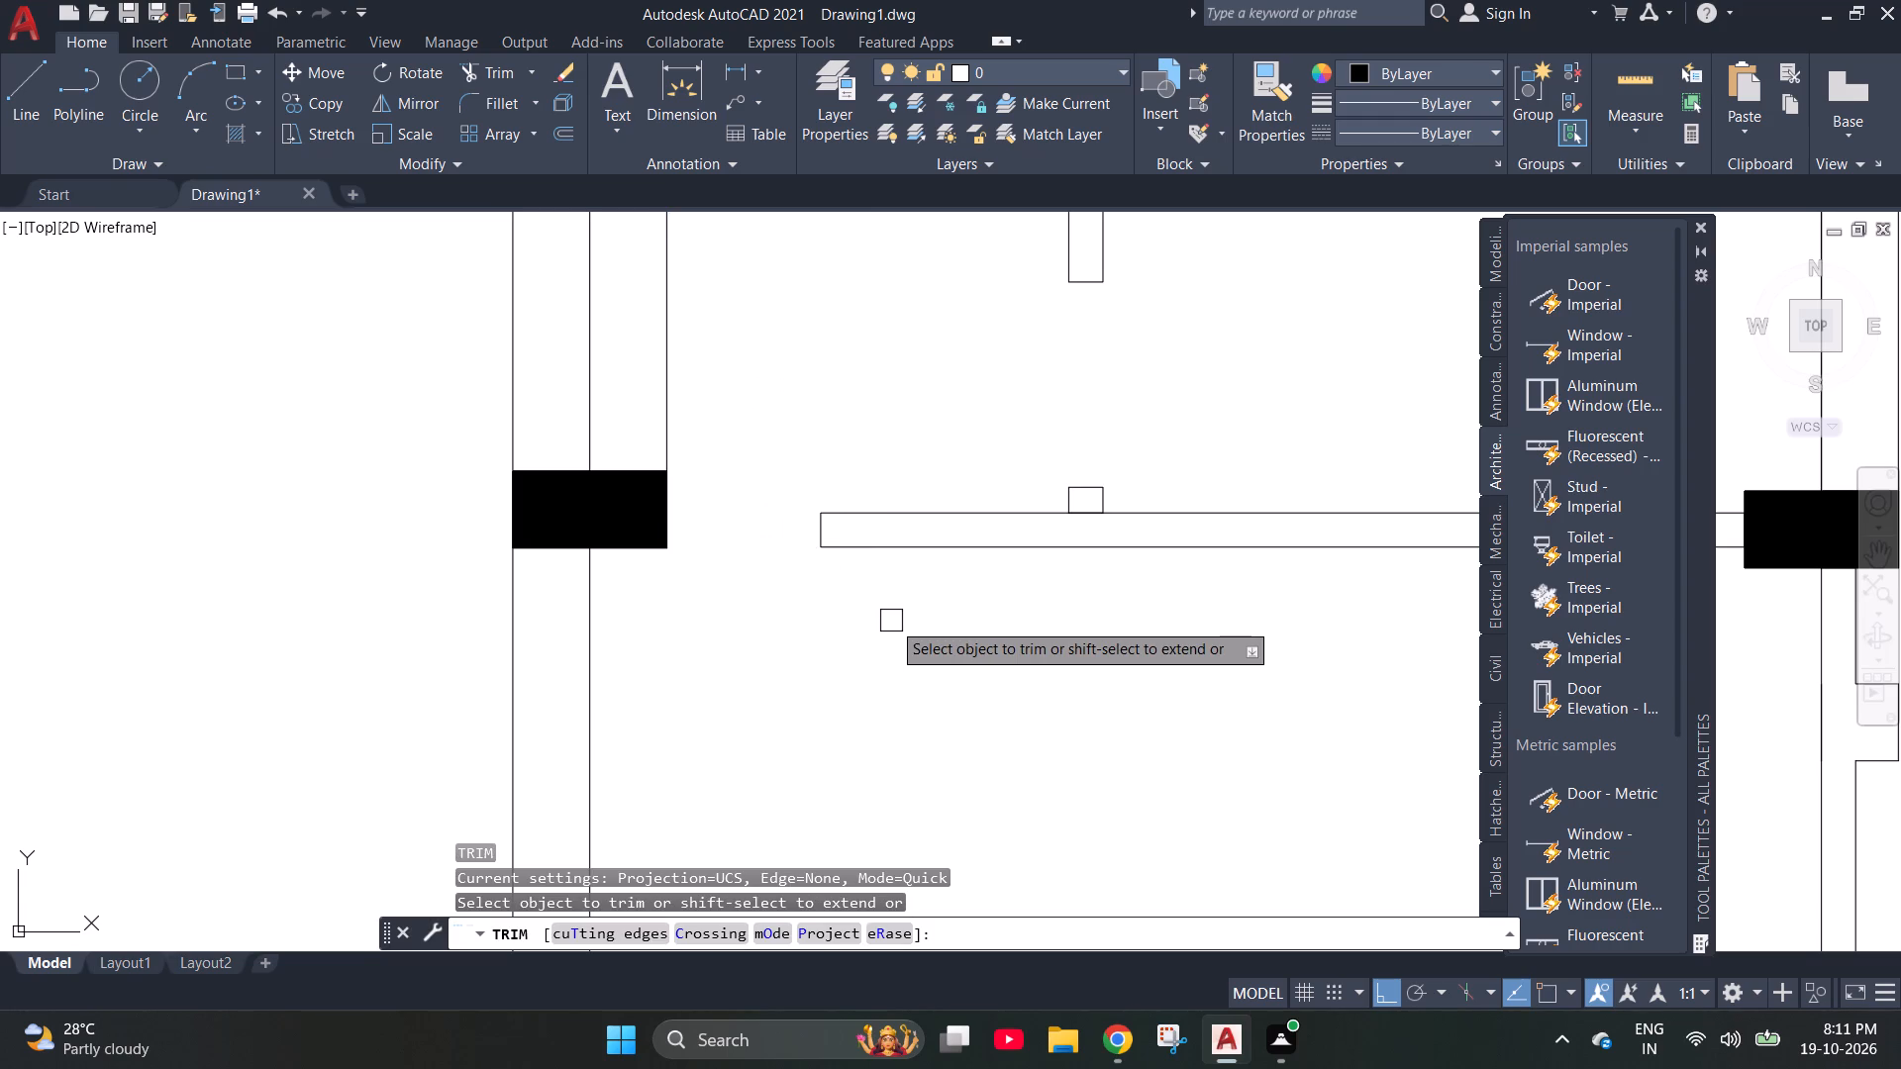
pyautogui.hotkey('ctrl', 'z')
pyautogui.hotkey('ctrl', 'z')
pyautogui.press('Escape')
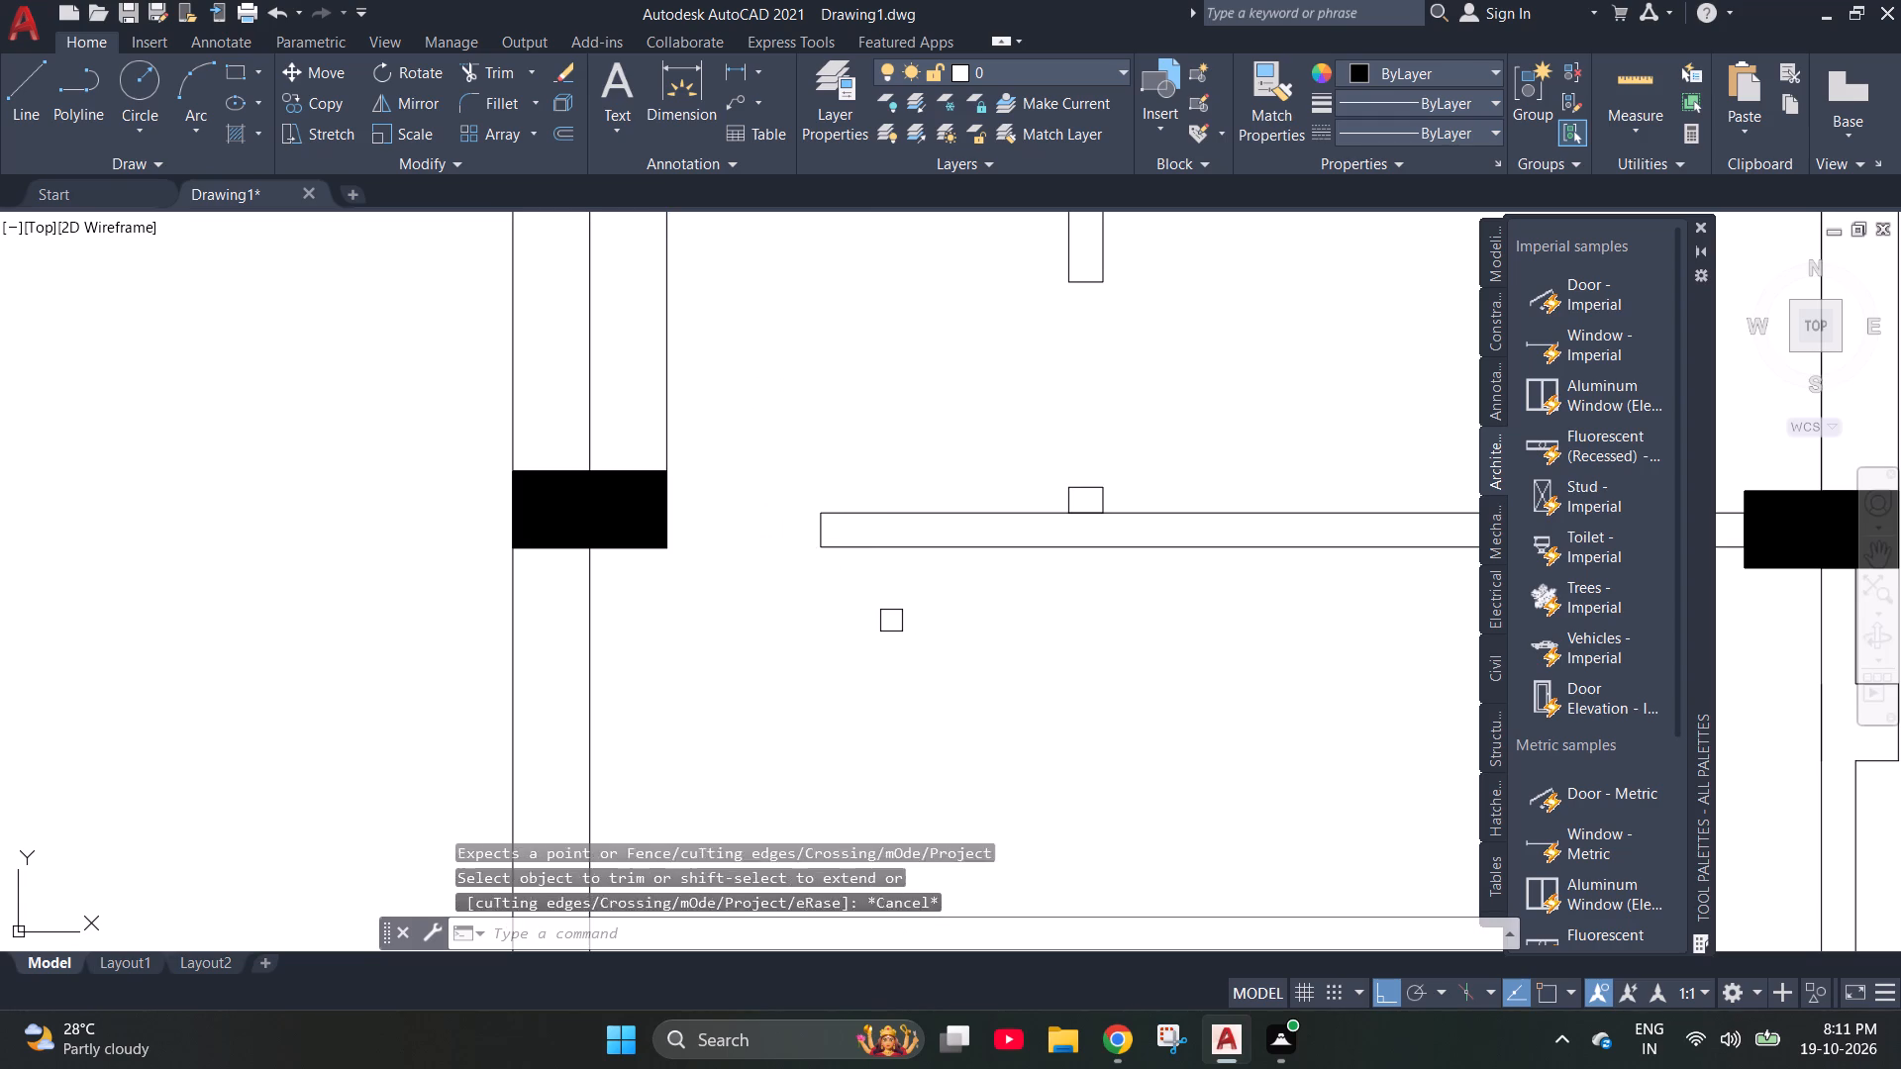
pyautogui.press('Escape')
# Offset the extended column-edge line 2' east, across the end of the horizontal partition wall.
pyautogui.press('o')
pyautogui.press('Return')
pyautogui.write("2'")
pyautogui.press('Return')
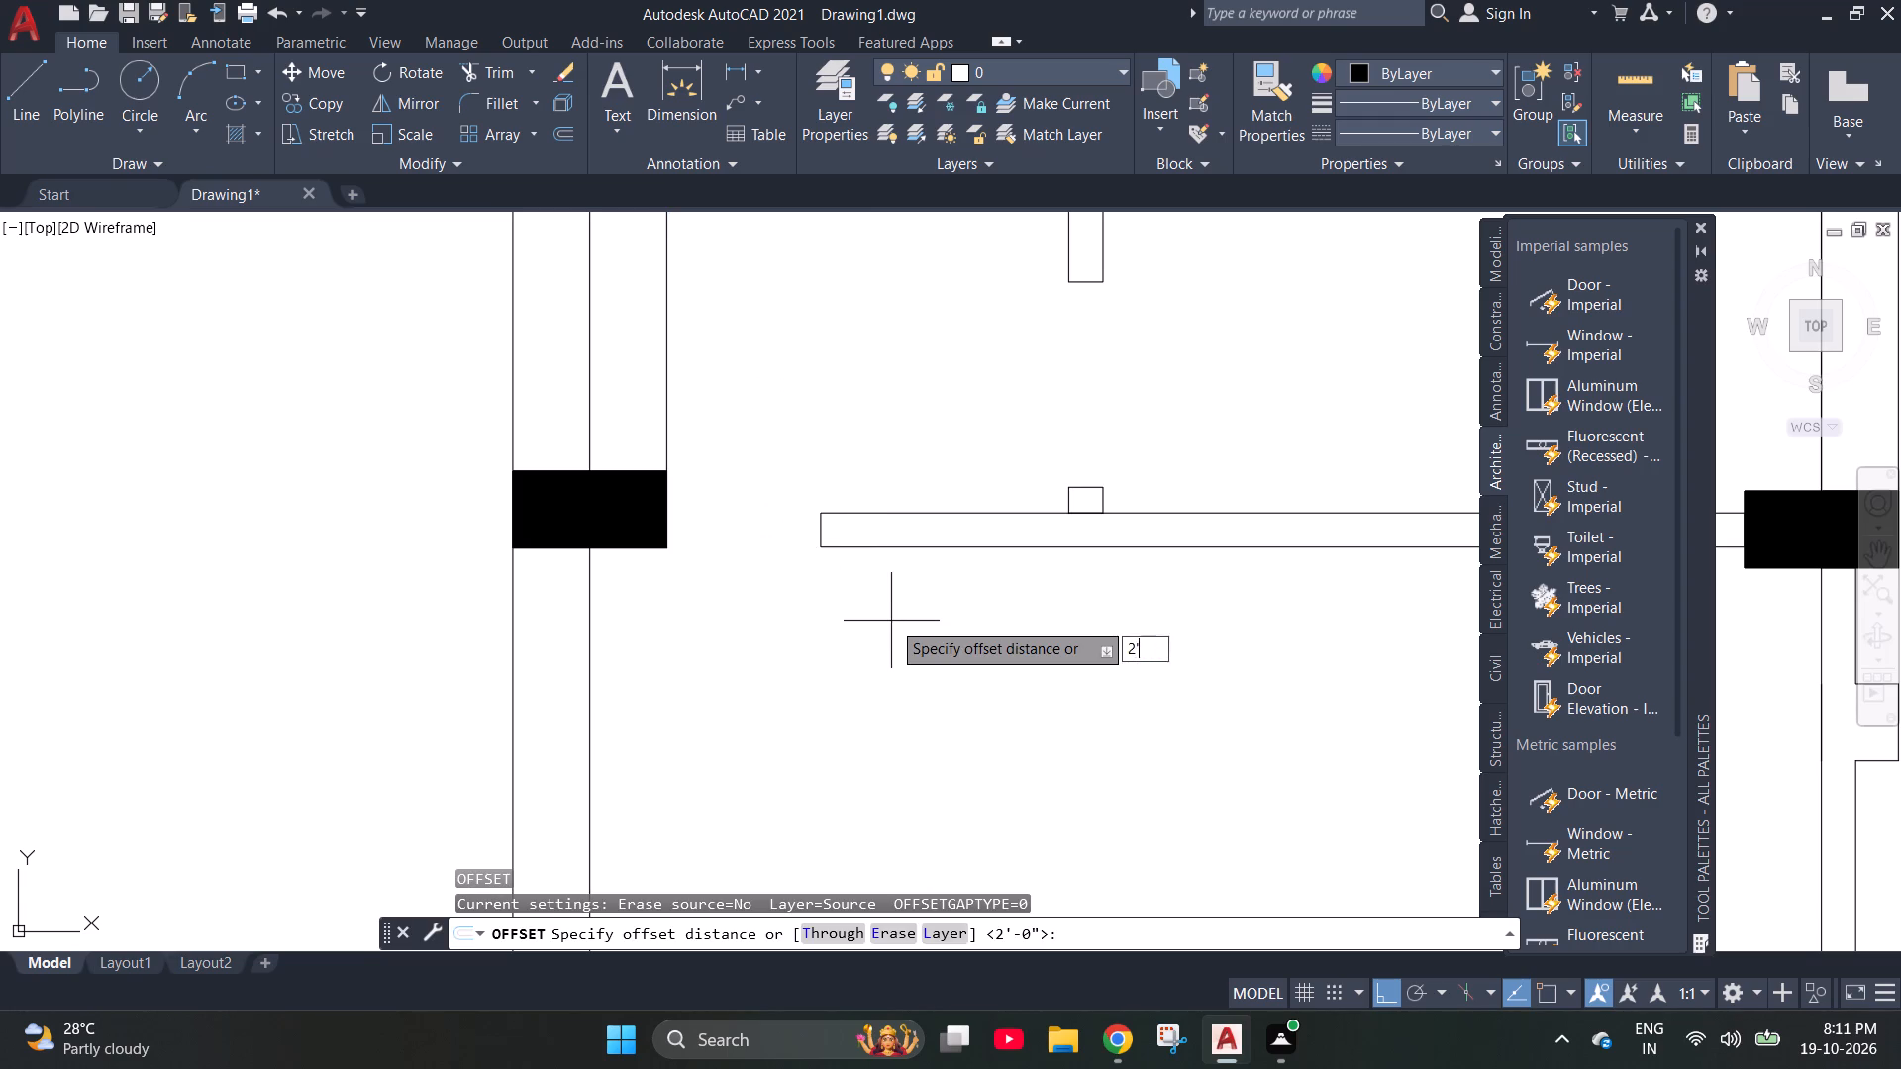
pyautogui.moveTo(665, 369); pyautogui.dragTo(684, 370)
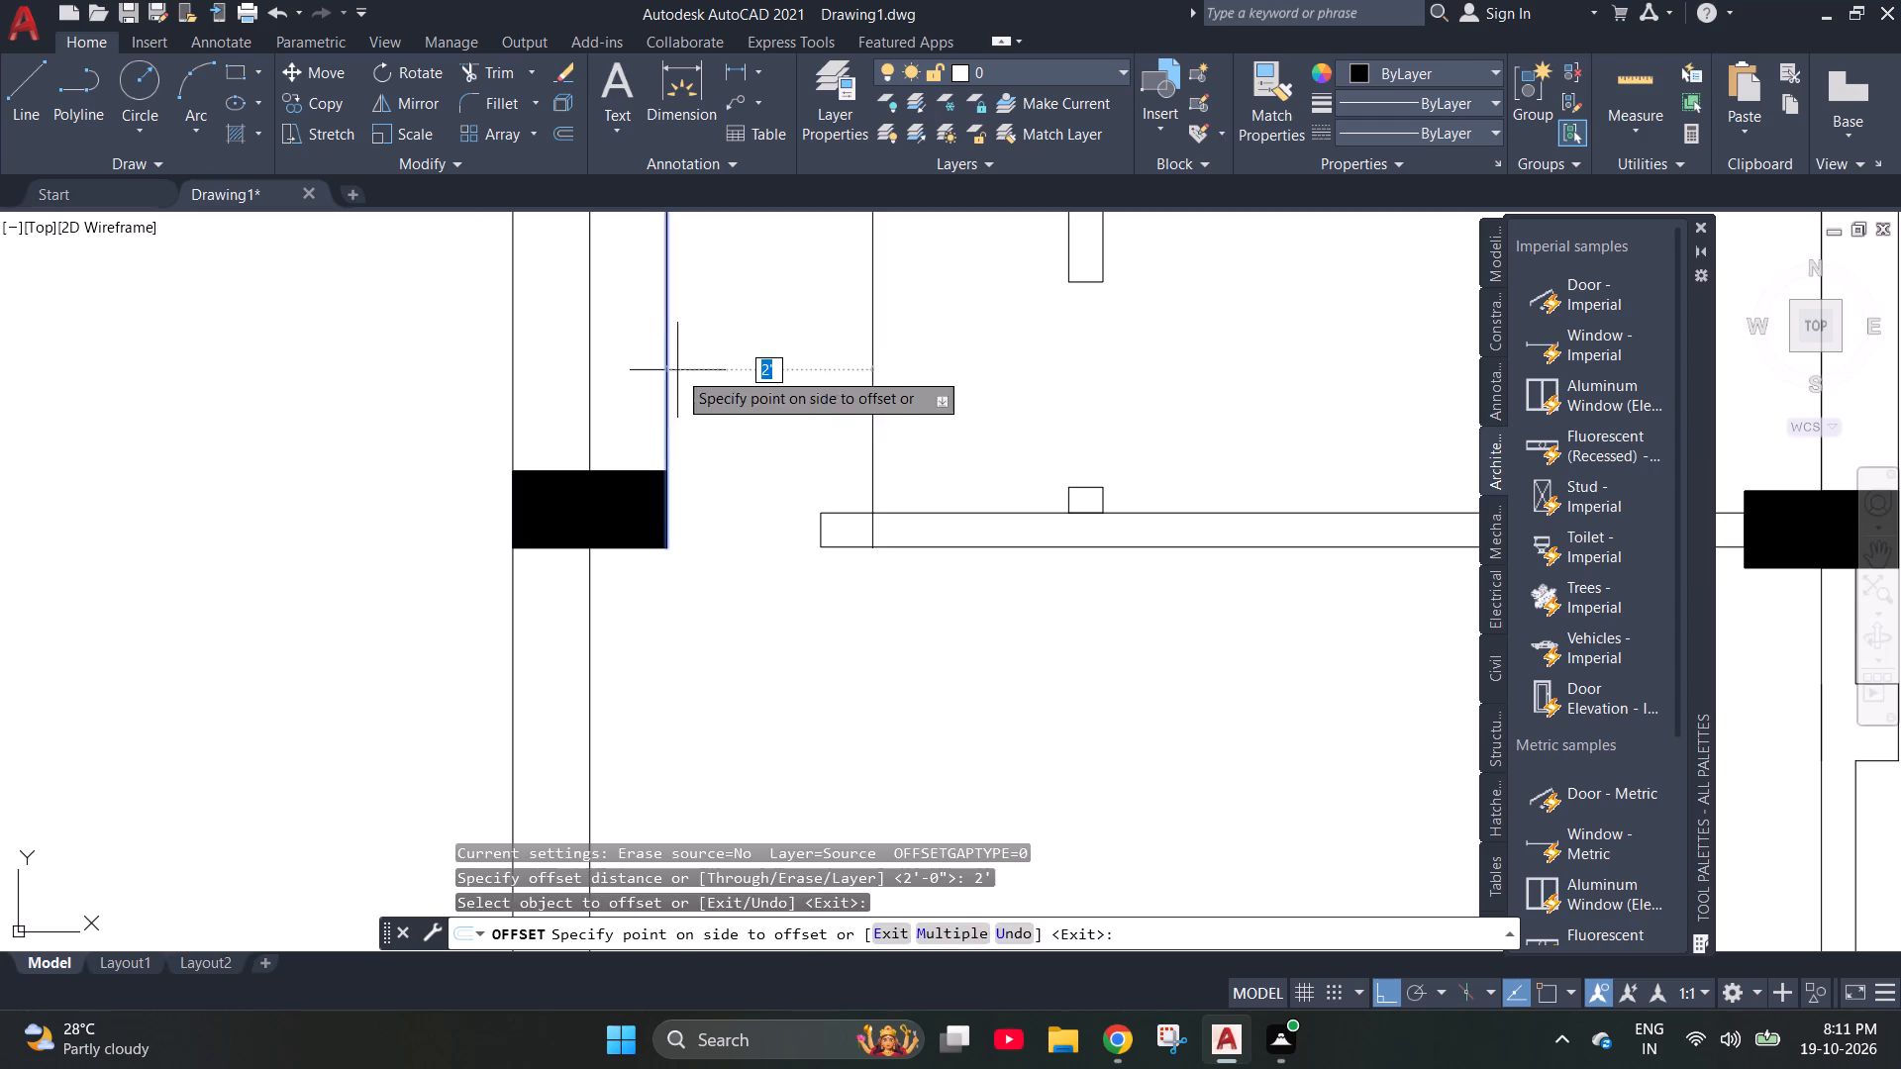
pyautogui.moveTo(684, 370); pyautogui.dragTo(677, 370)
pyautogui.click(839, 373)
pyautogui.press('Escape')
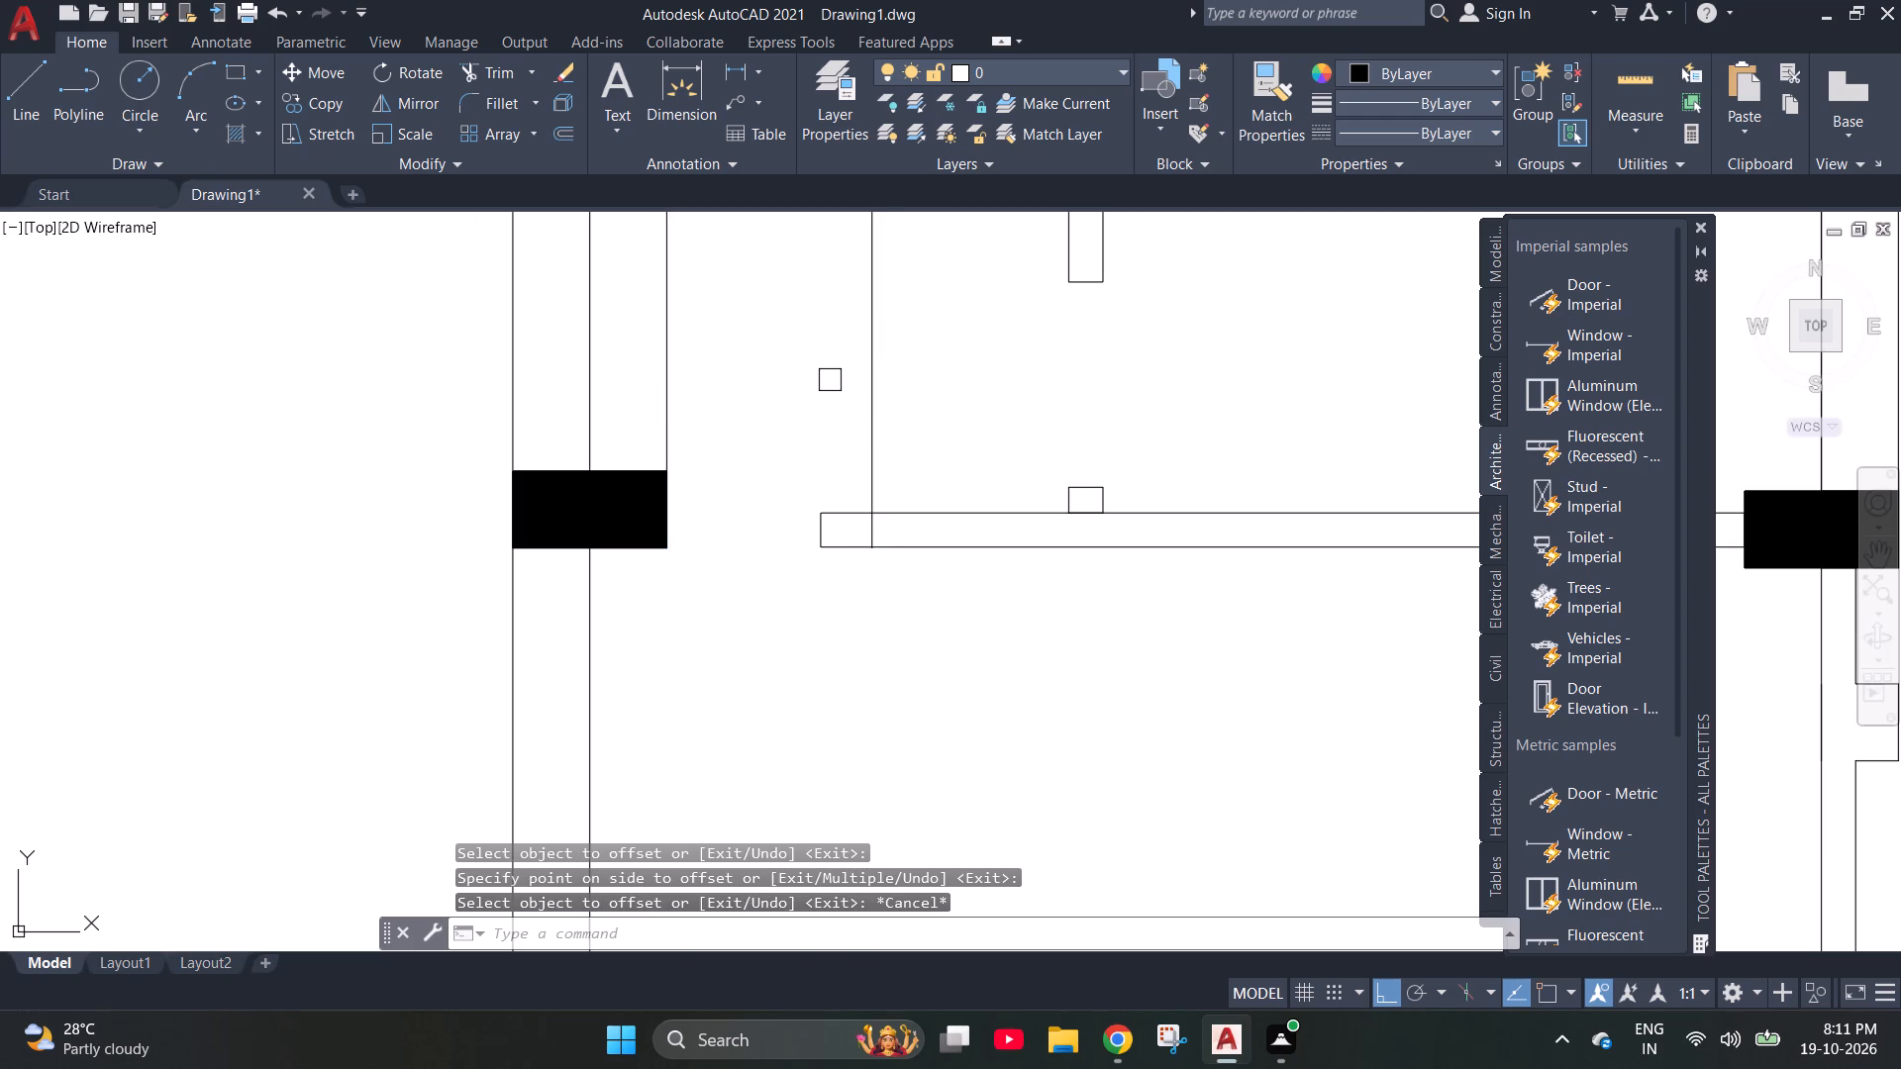
# Trim the west end of the horizontal partition wall back to the 2' offset line.
pyautogui.write('tr')
pyautogui.press('Return')
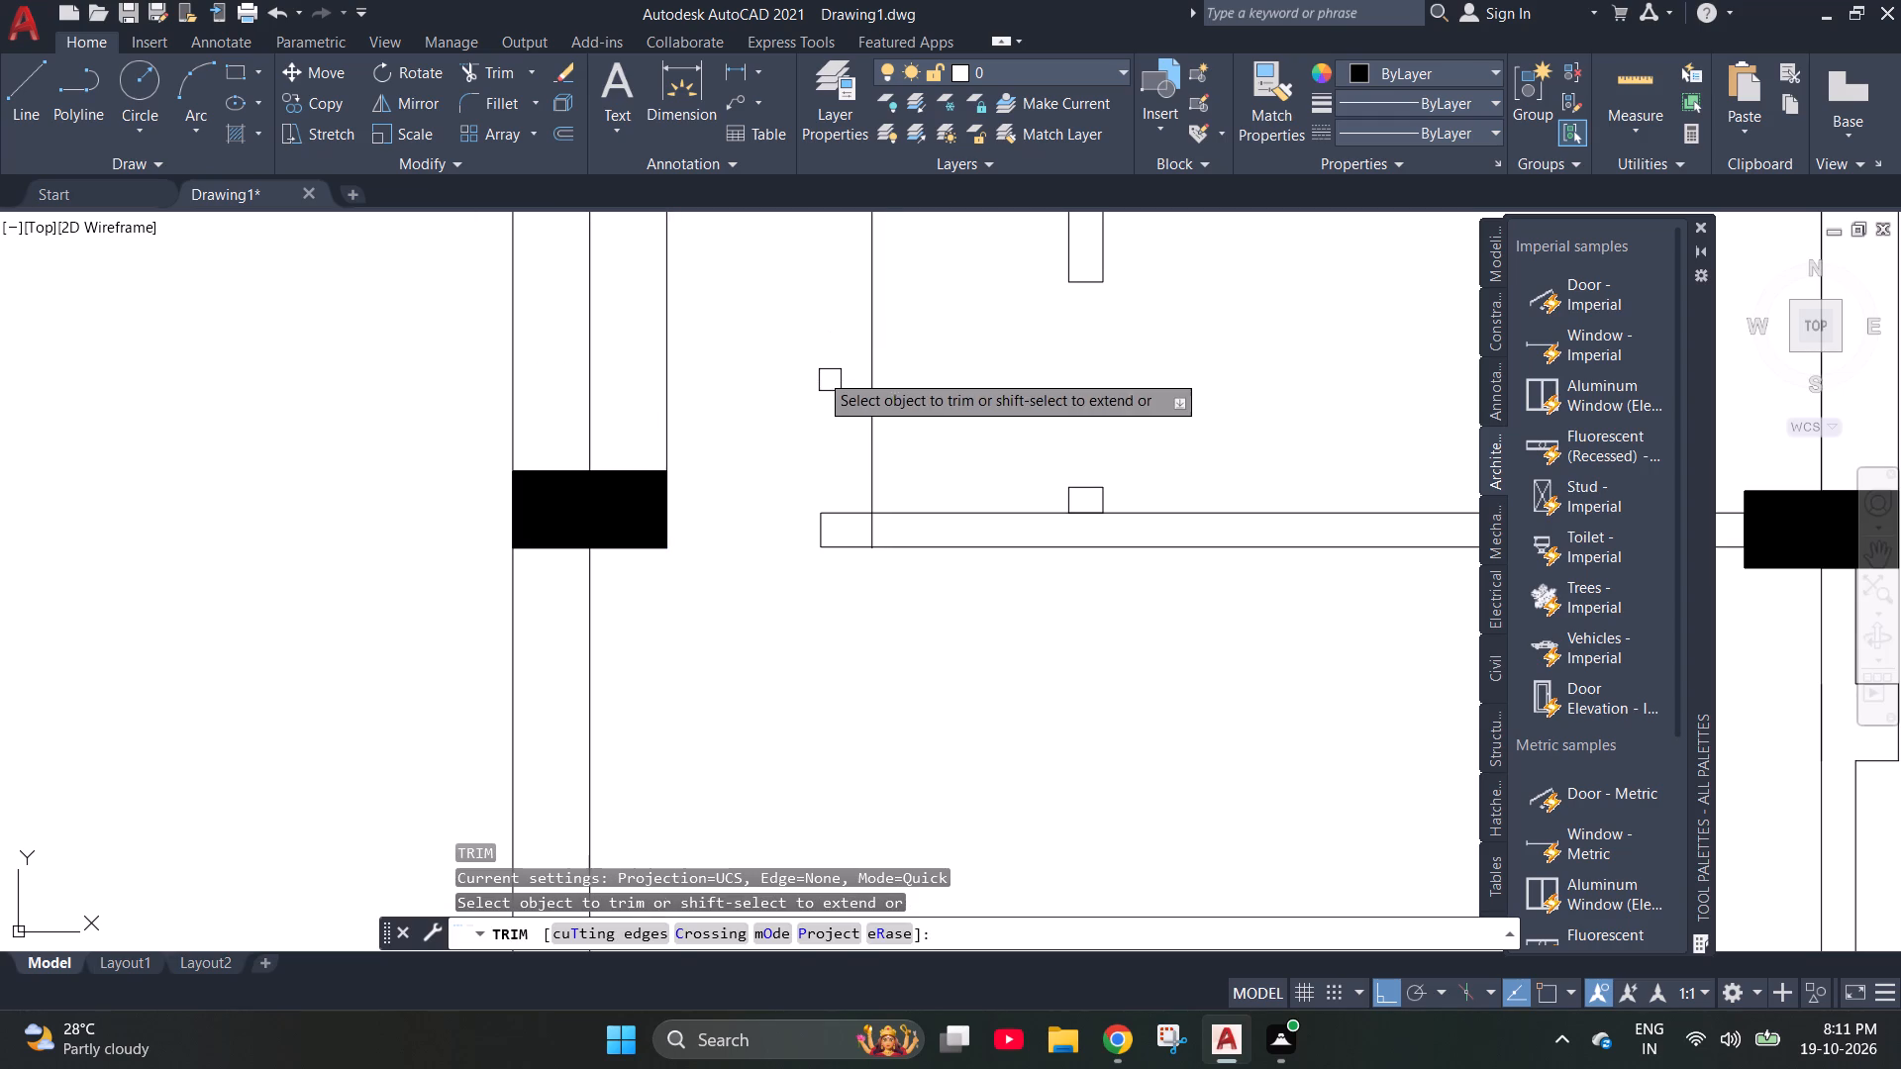
pyautogui.click(842, 470)
pyautogui.click(846, 563)
pyautogui.moveTo(842, 543); pyautogui.dragTo(785, 543)
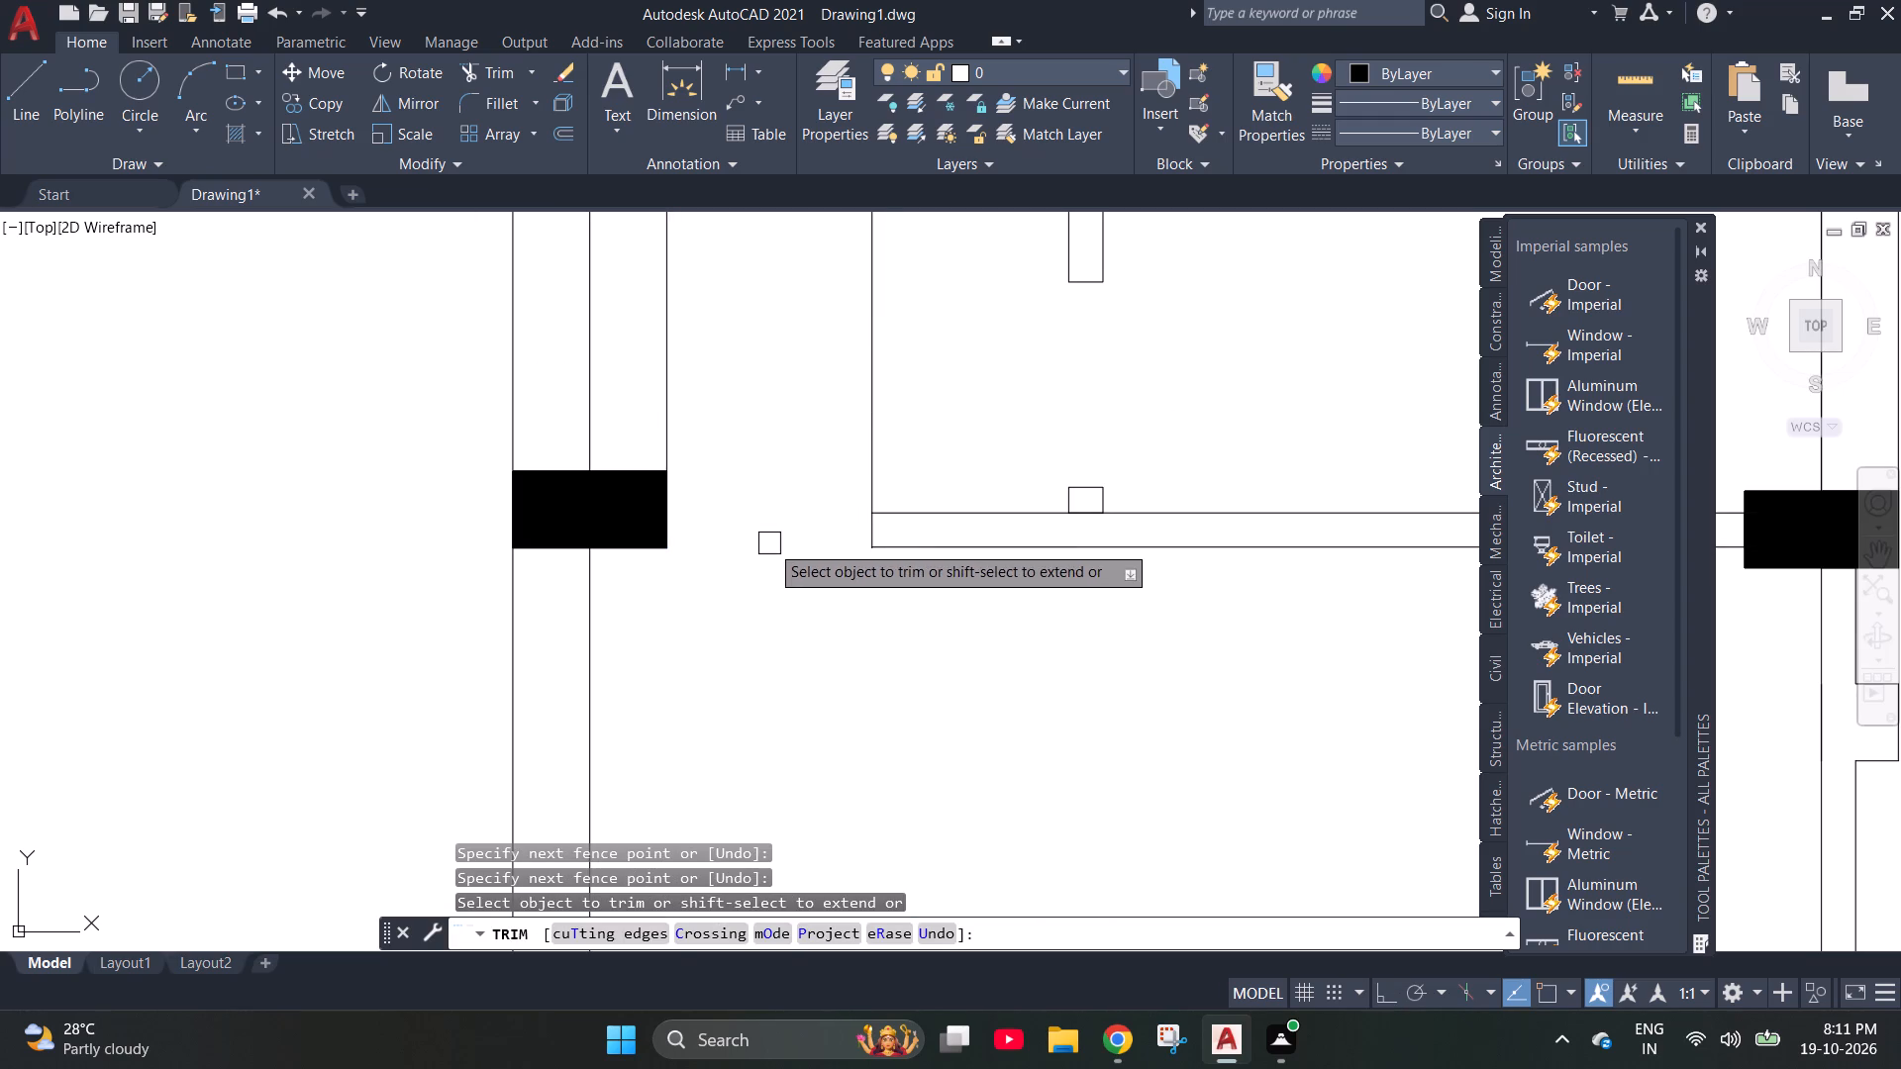
# Trim off the extended column-edge line north of the west wall's middle column.
pyautogui.click(671, 386)
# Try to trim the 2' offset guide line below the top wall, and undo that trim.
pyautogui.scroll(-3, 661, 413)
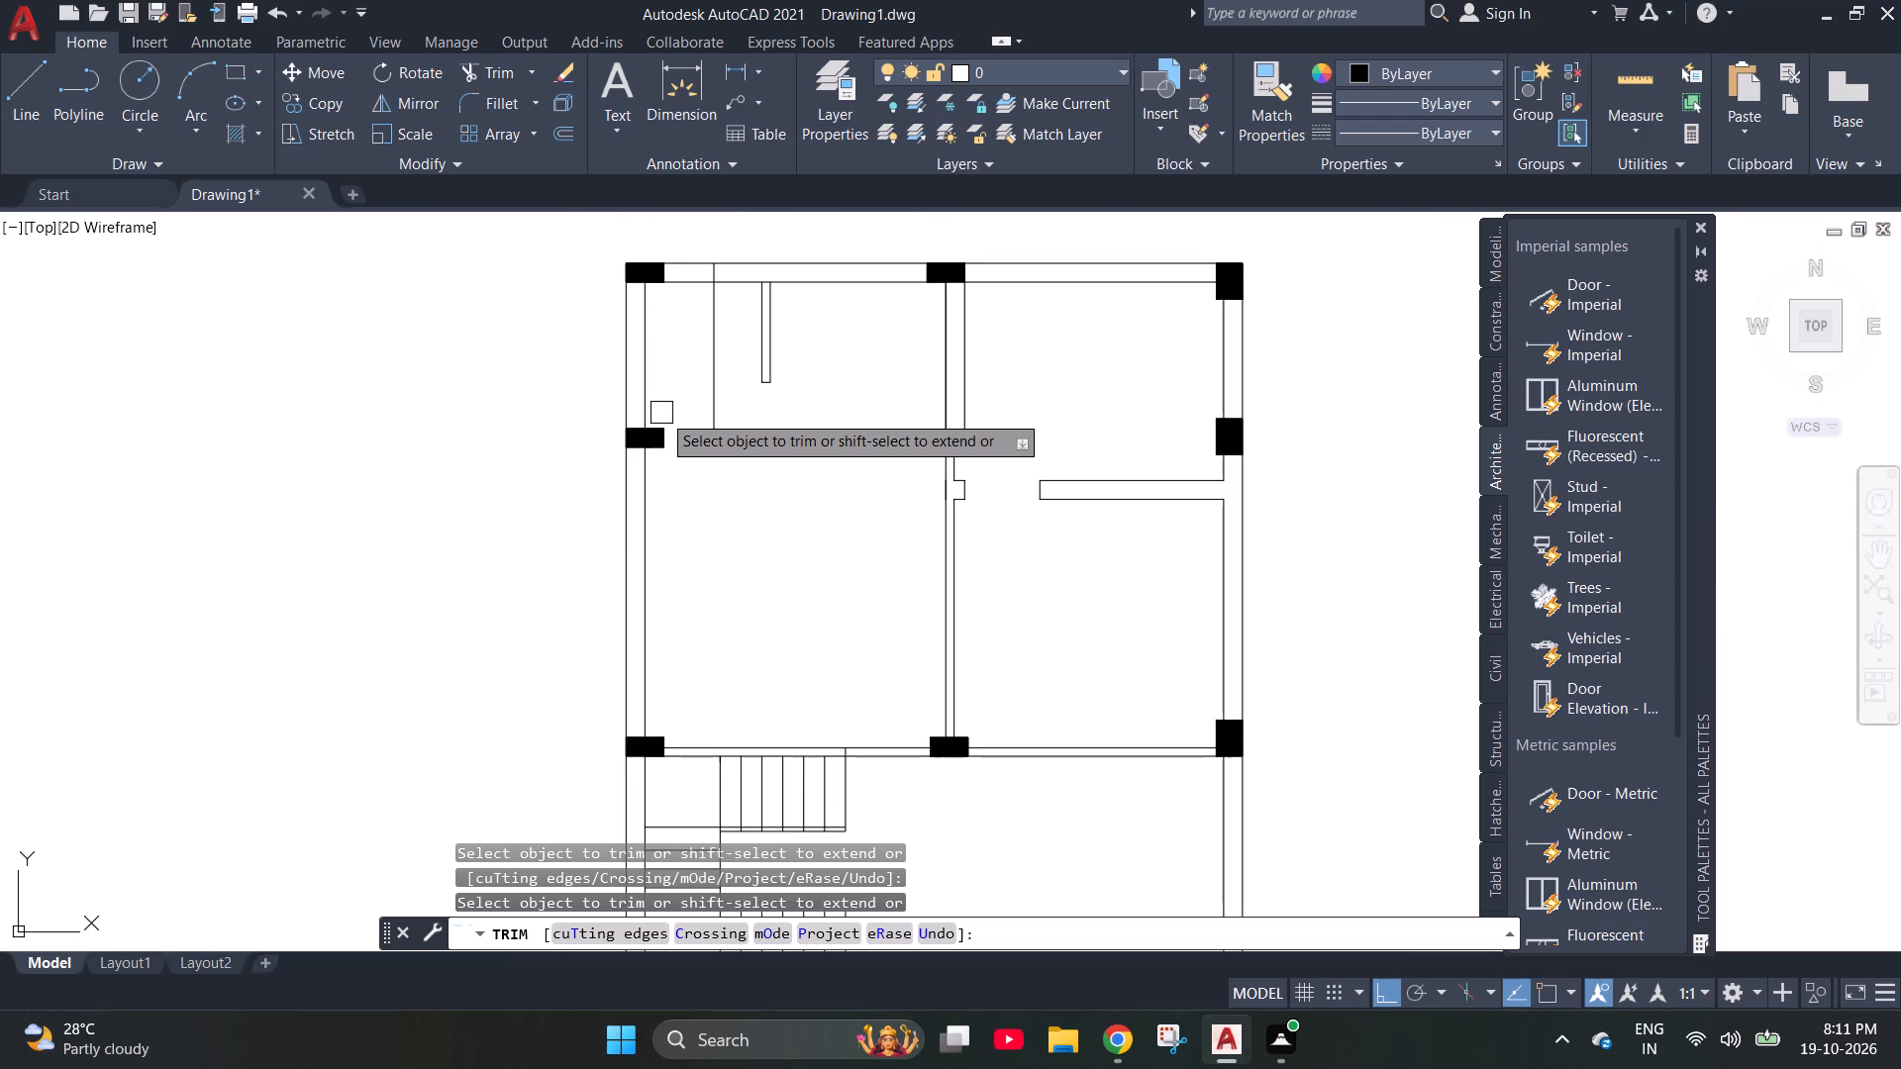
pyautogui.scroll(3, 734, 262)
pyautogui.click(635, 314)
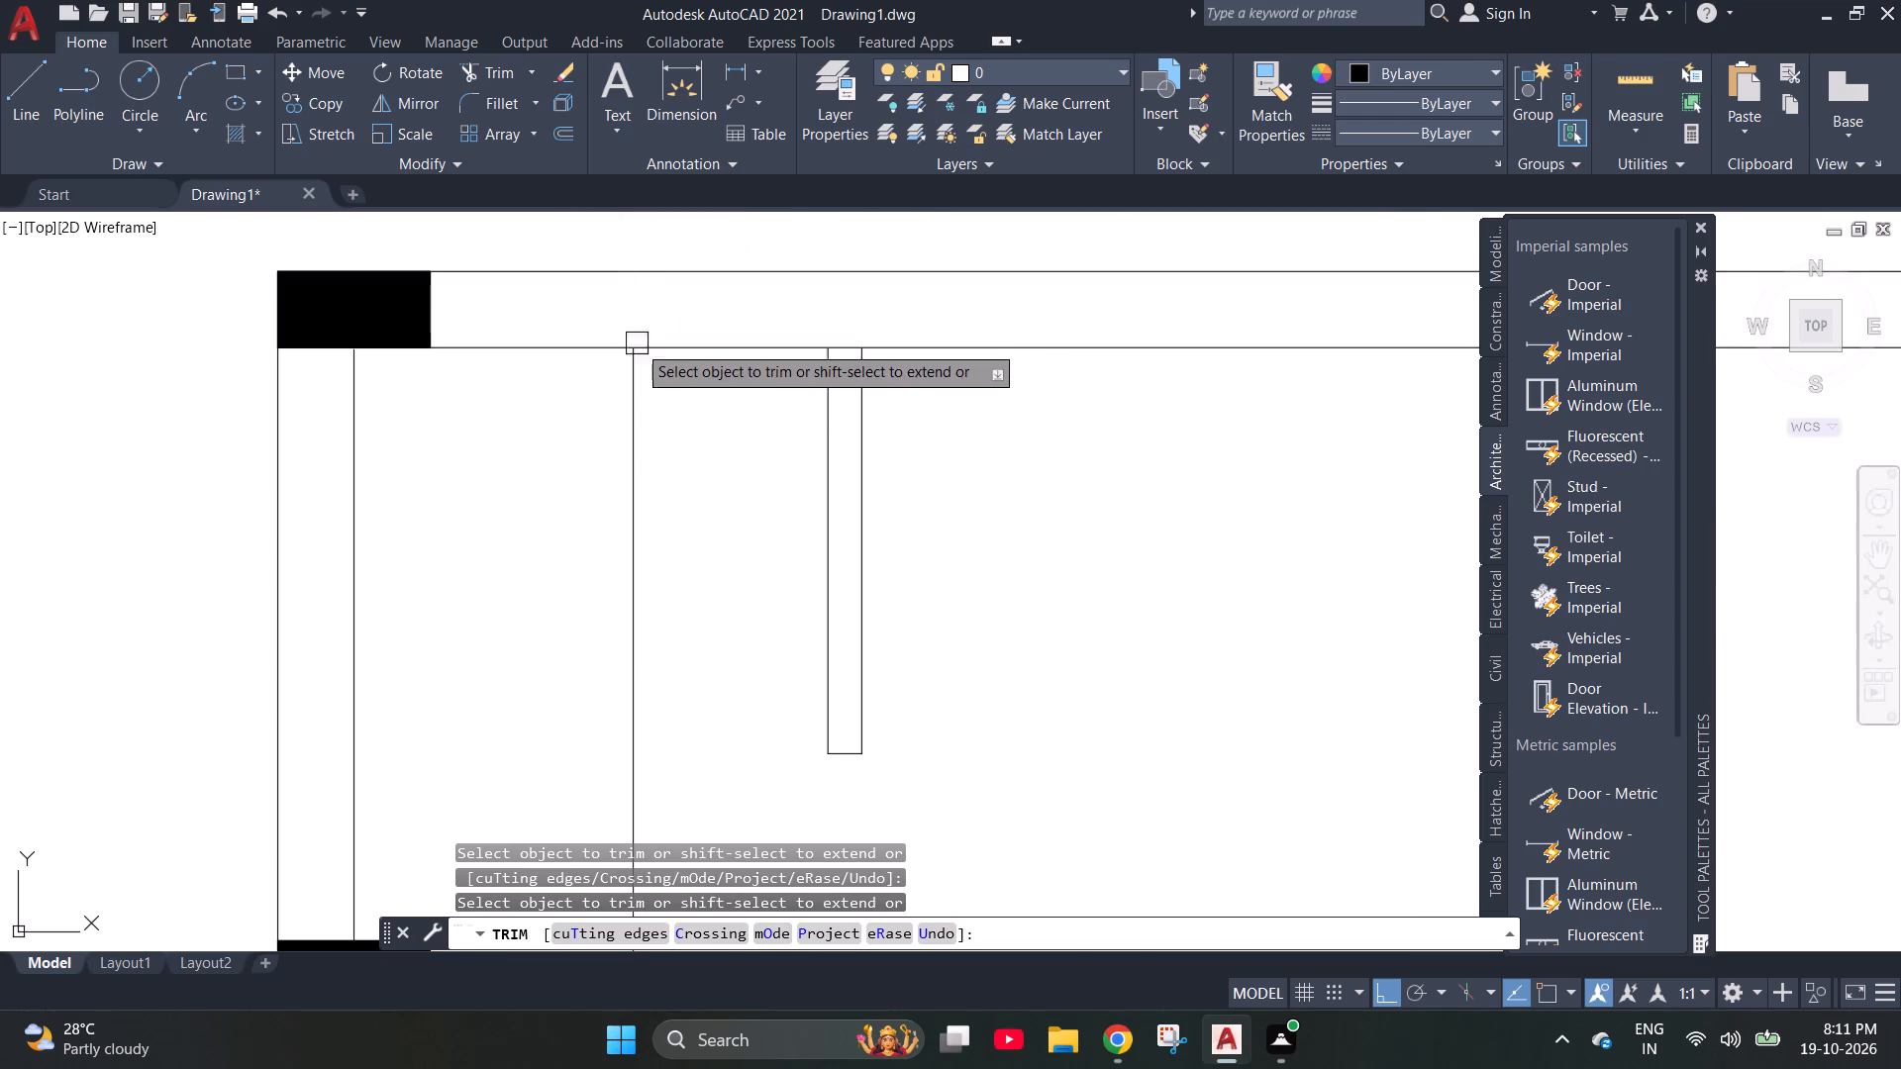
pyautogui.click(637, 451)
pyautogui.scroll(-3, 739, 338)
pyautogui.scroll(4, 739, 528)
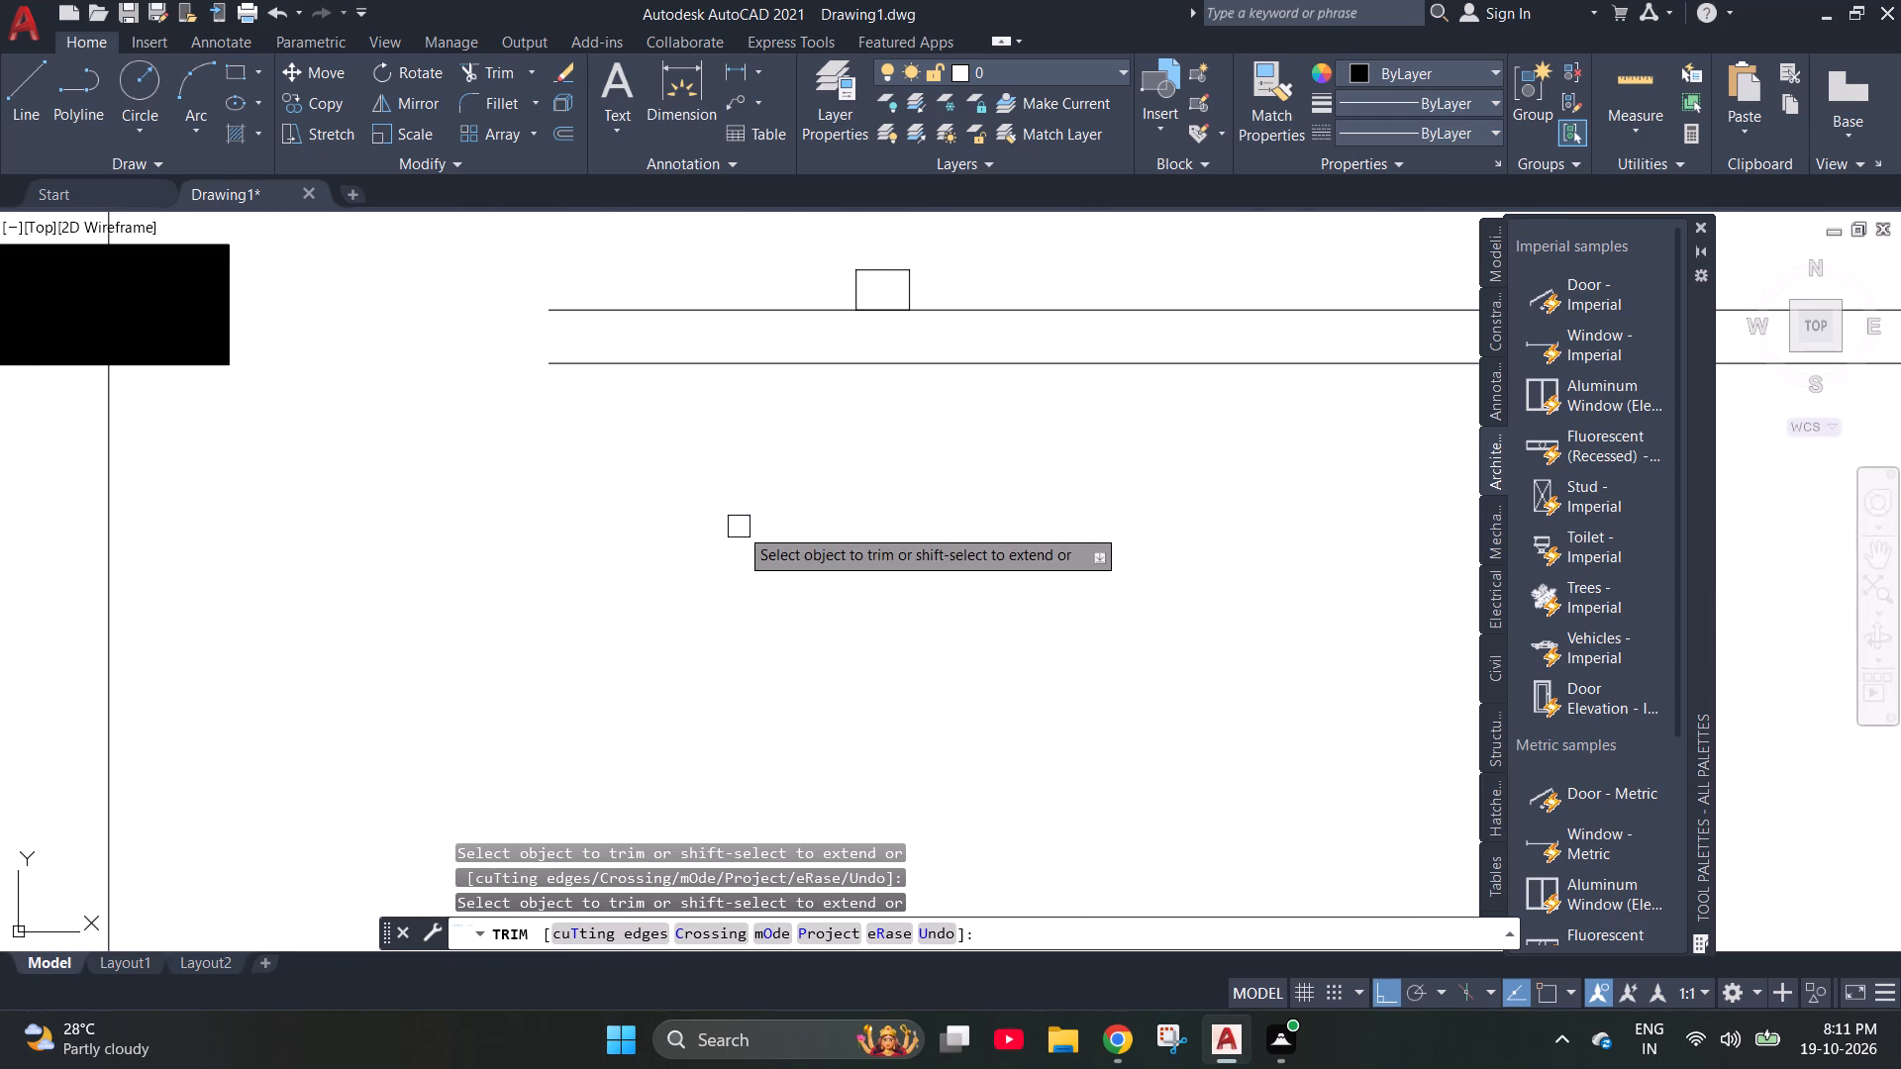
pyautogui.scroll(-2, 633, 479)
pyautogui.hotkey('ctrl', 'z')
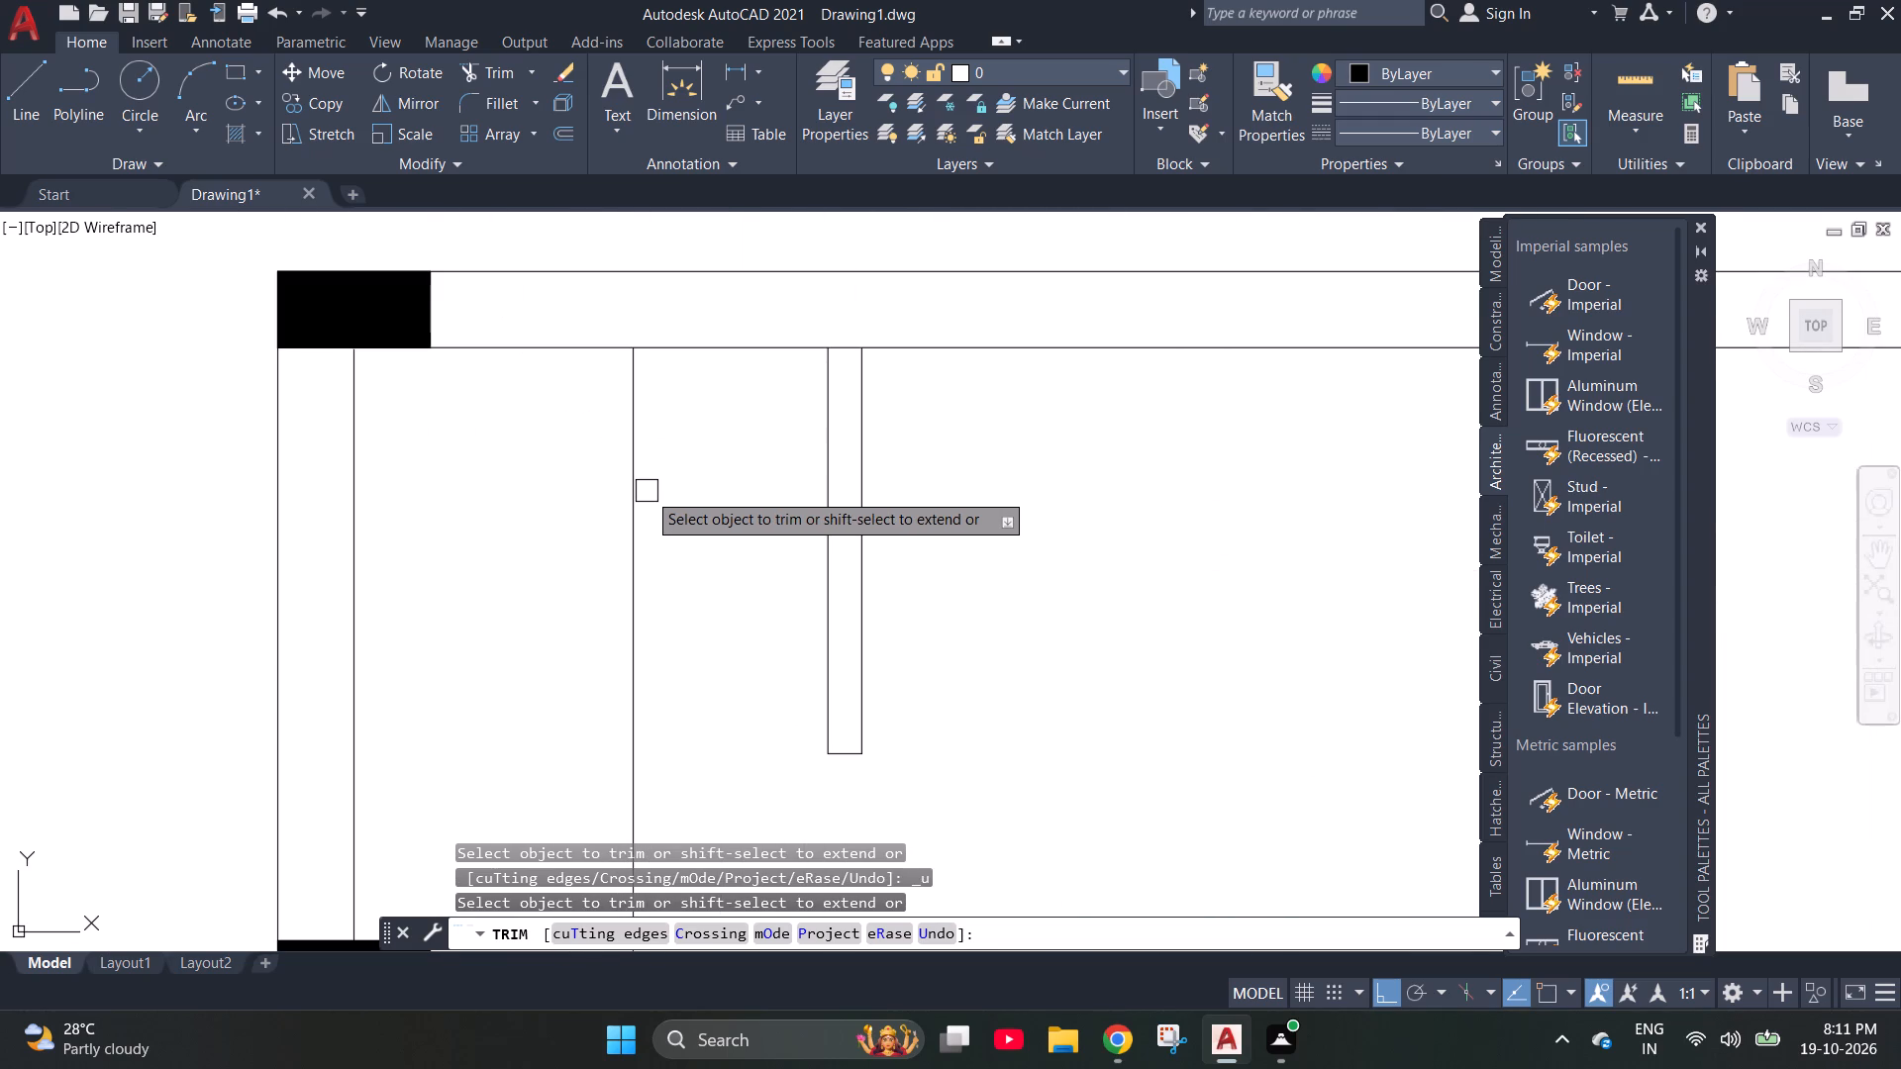
# Trim away the offset guide line between the top wall and the horizontal partition, keeping the partition's end cap.
pyautogui.scroll(-3, 652, 561)
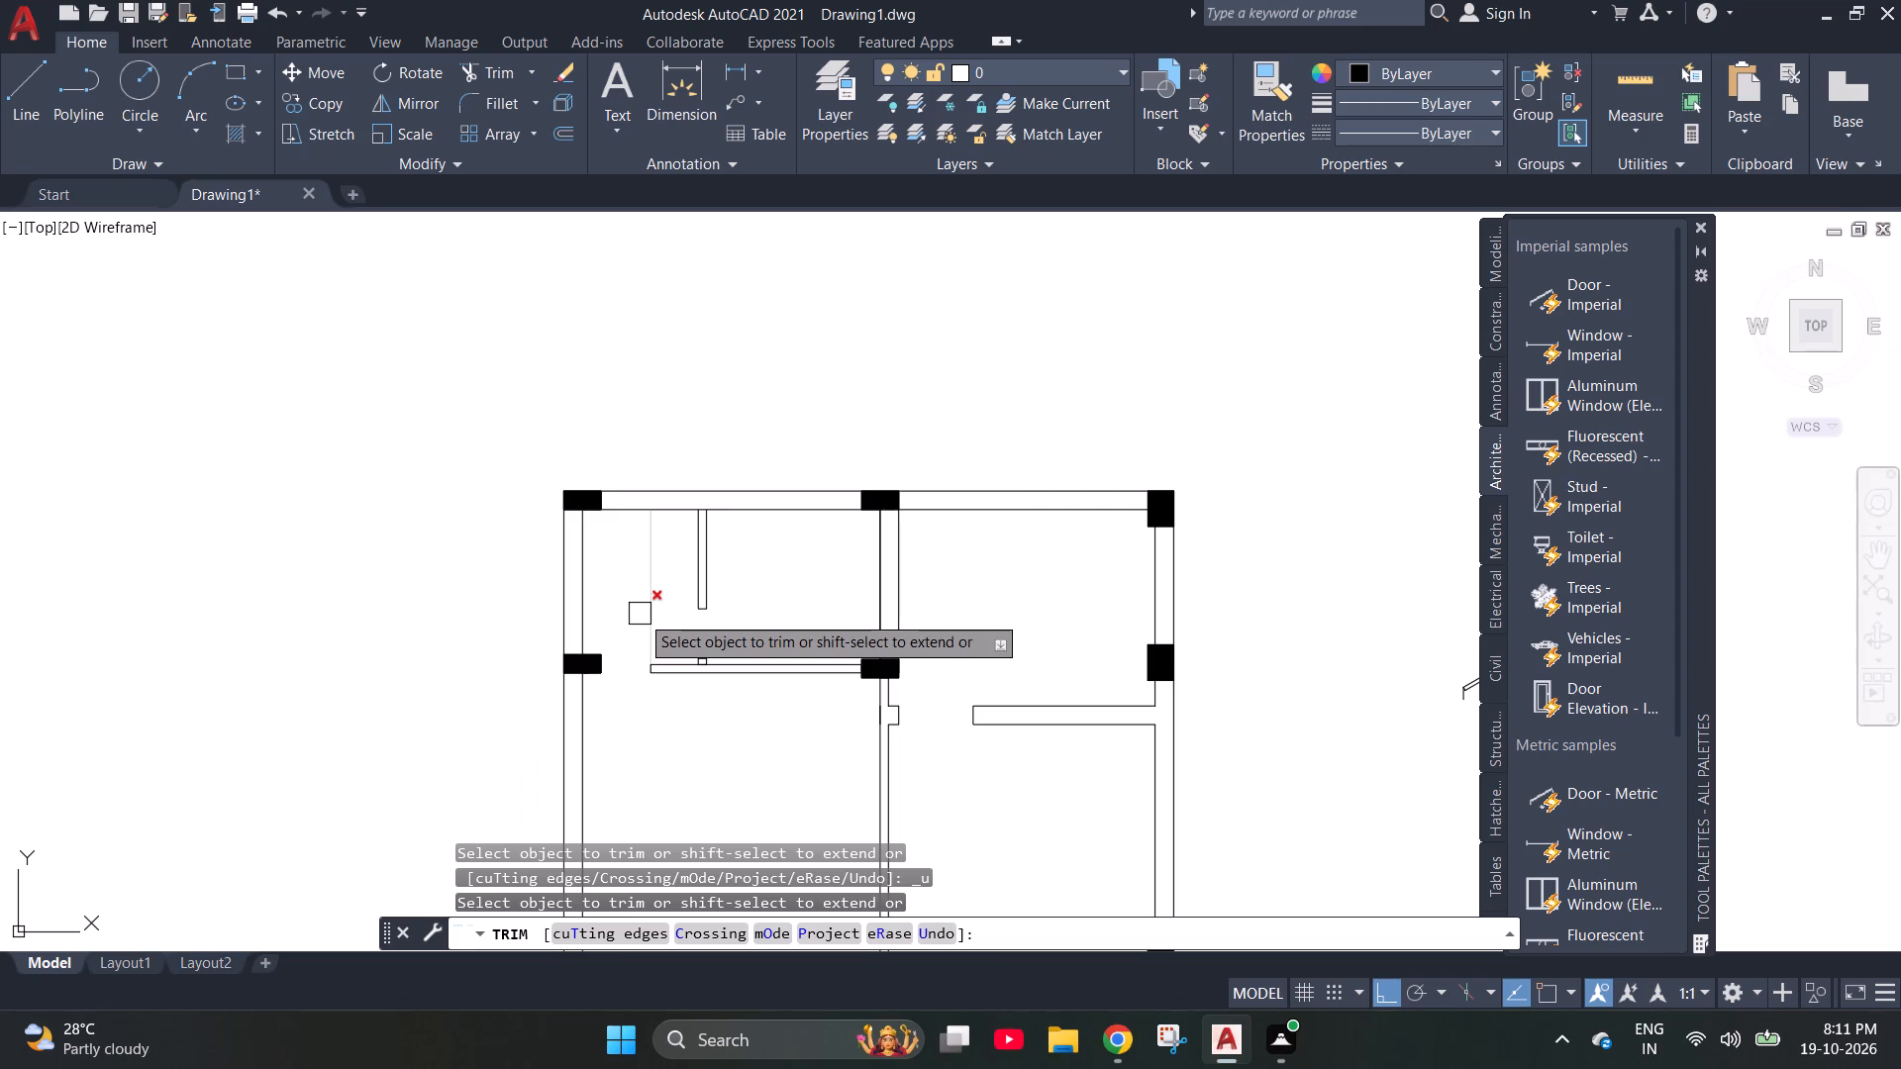
pyautogui.click(641, 614)
pyautogui.scroll(2, 718, 687)
pyautogui.scroll(1, 613, 654)
pyautogui.scroll(-2, 444, 531)
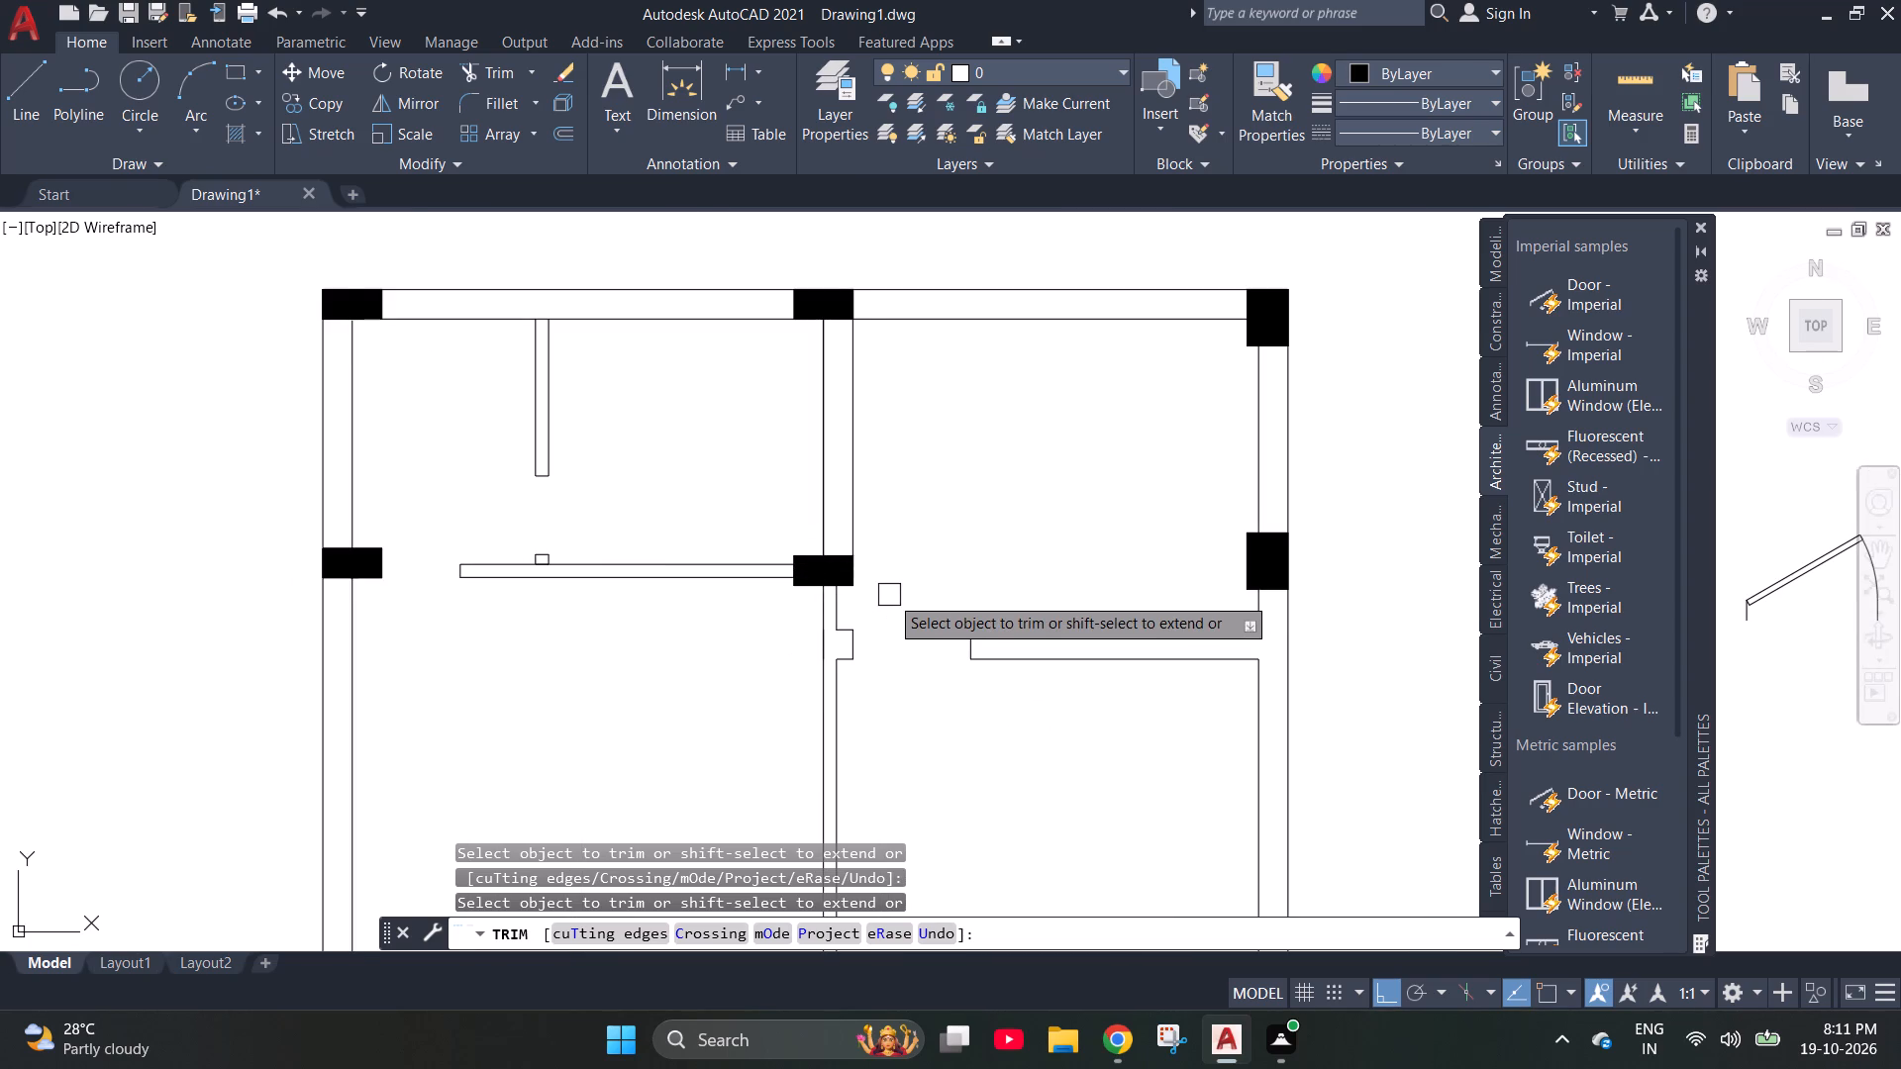
pyautogui.scroll(-2, 645, 517)
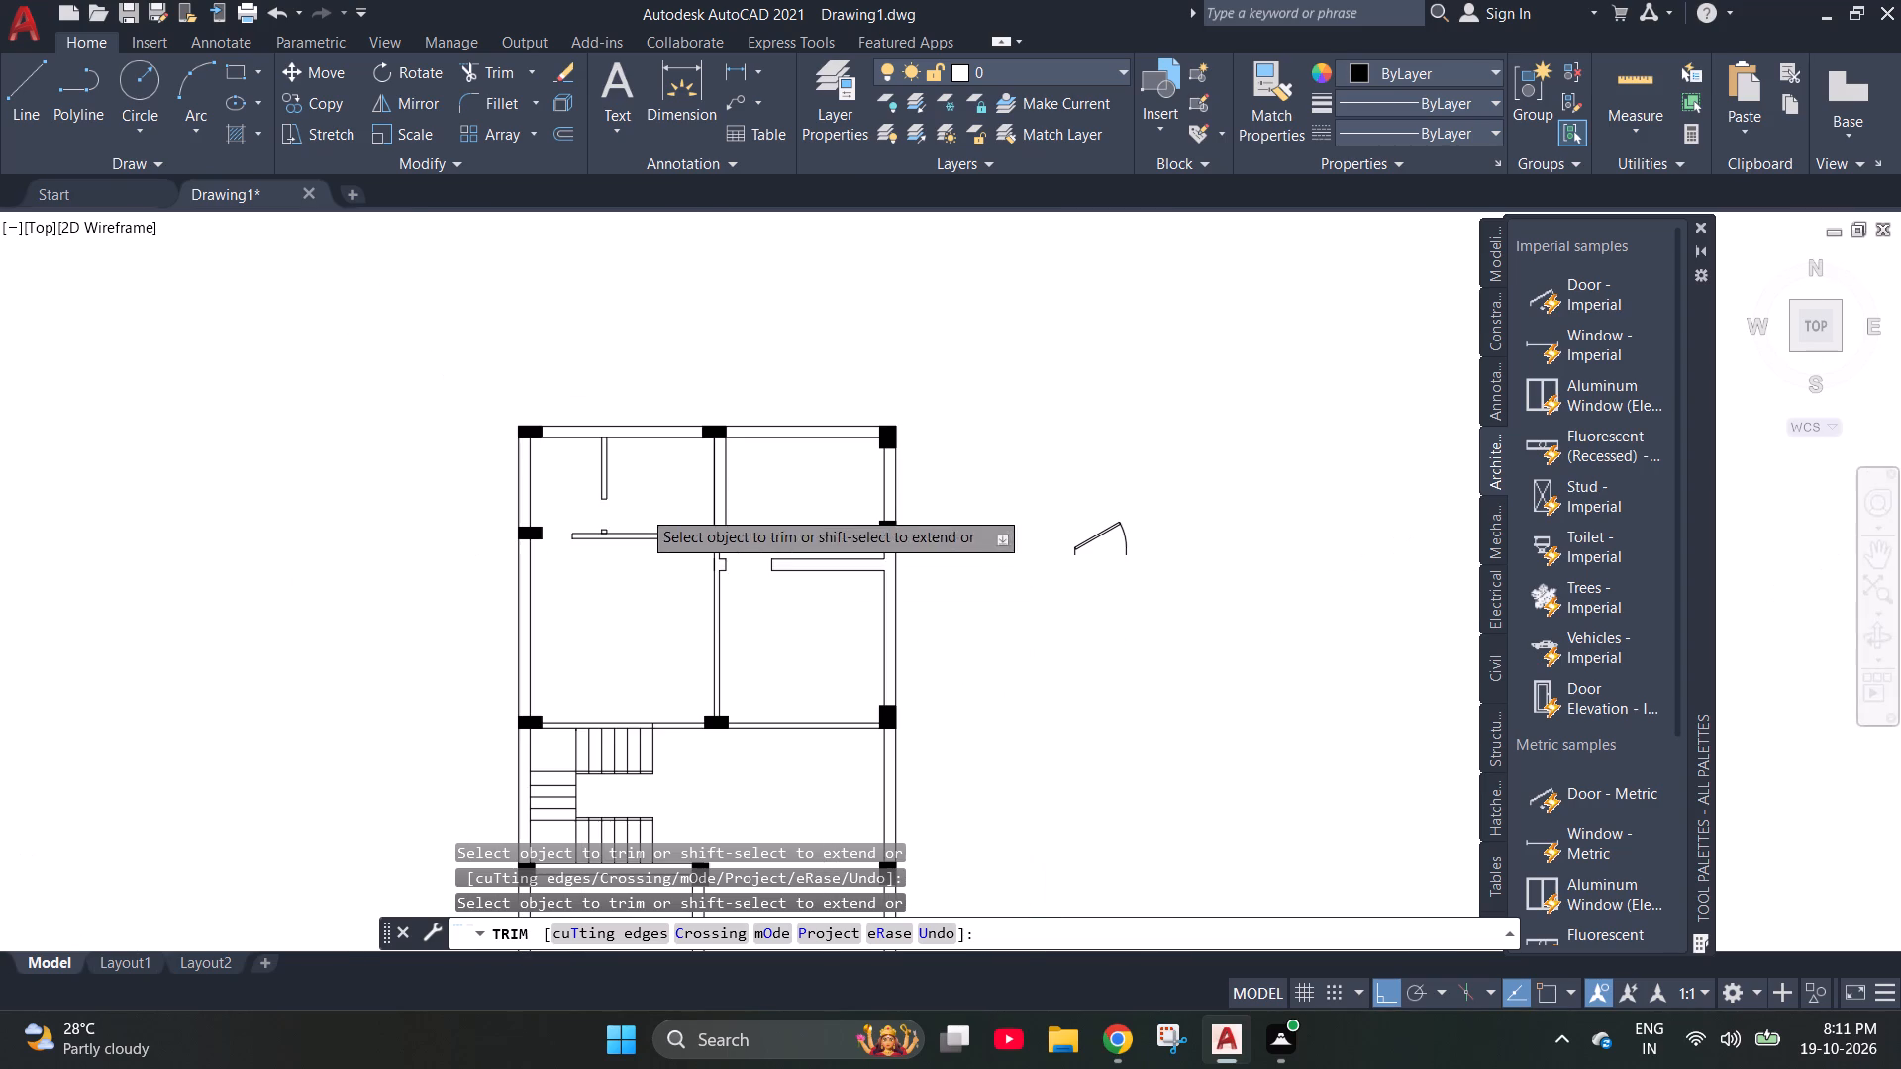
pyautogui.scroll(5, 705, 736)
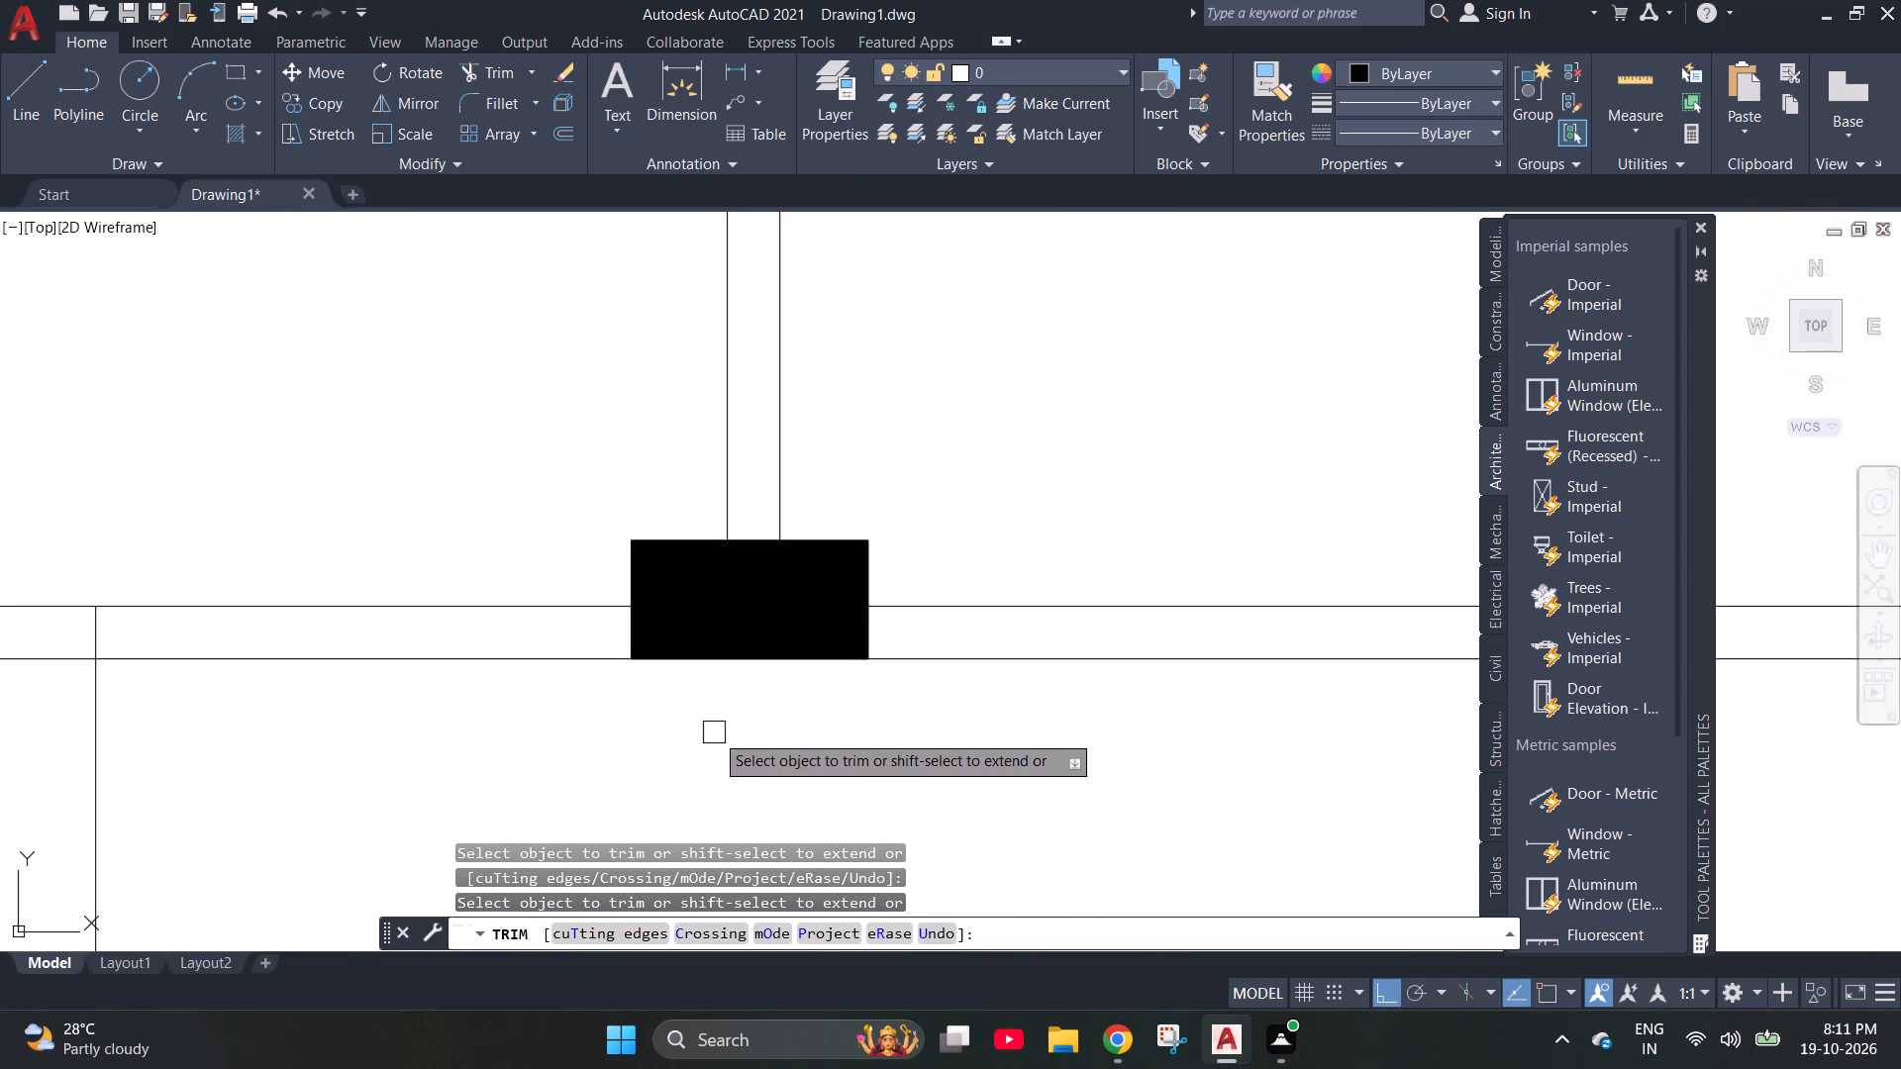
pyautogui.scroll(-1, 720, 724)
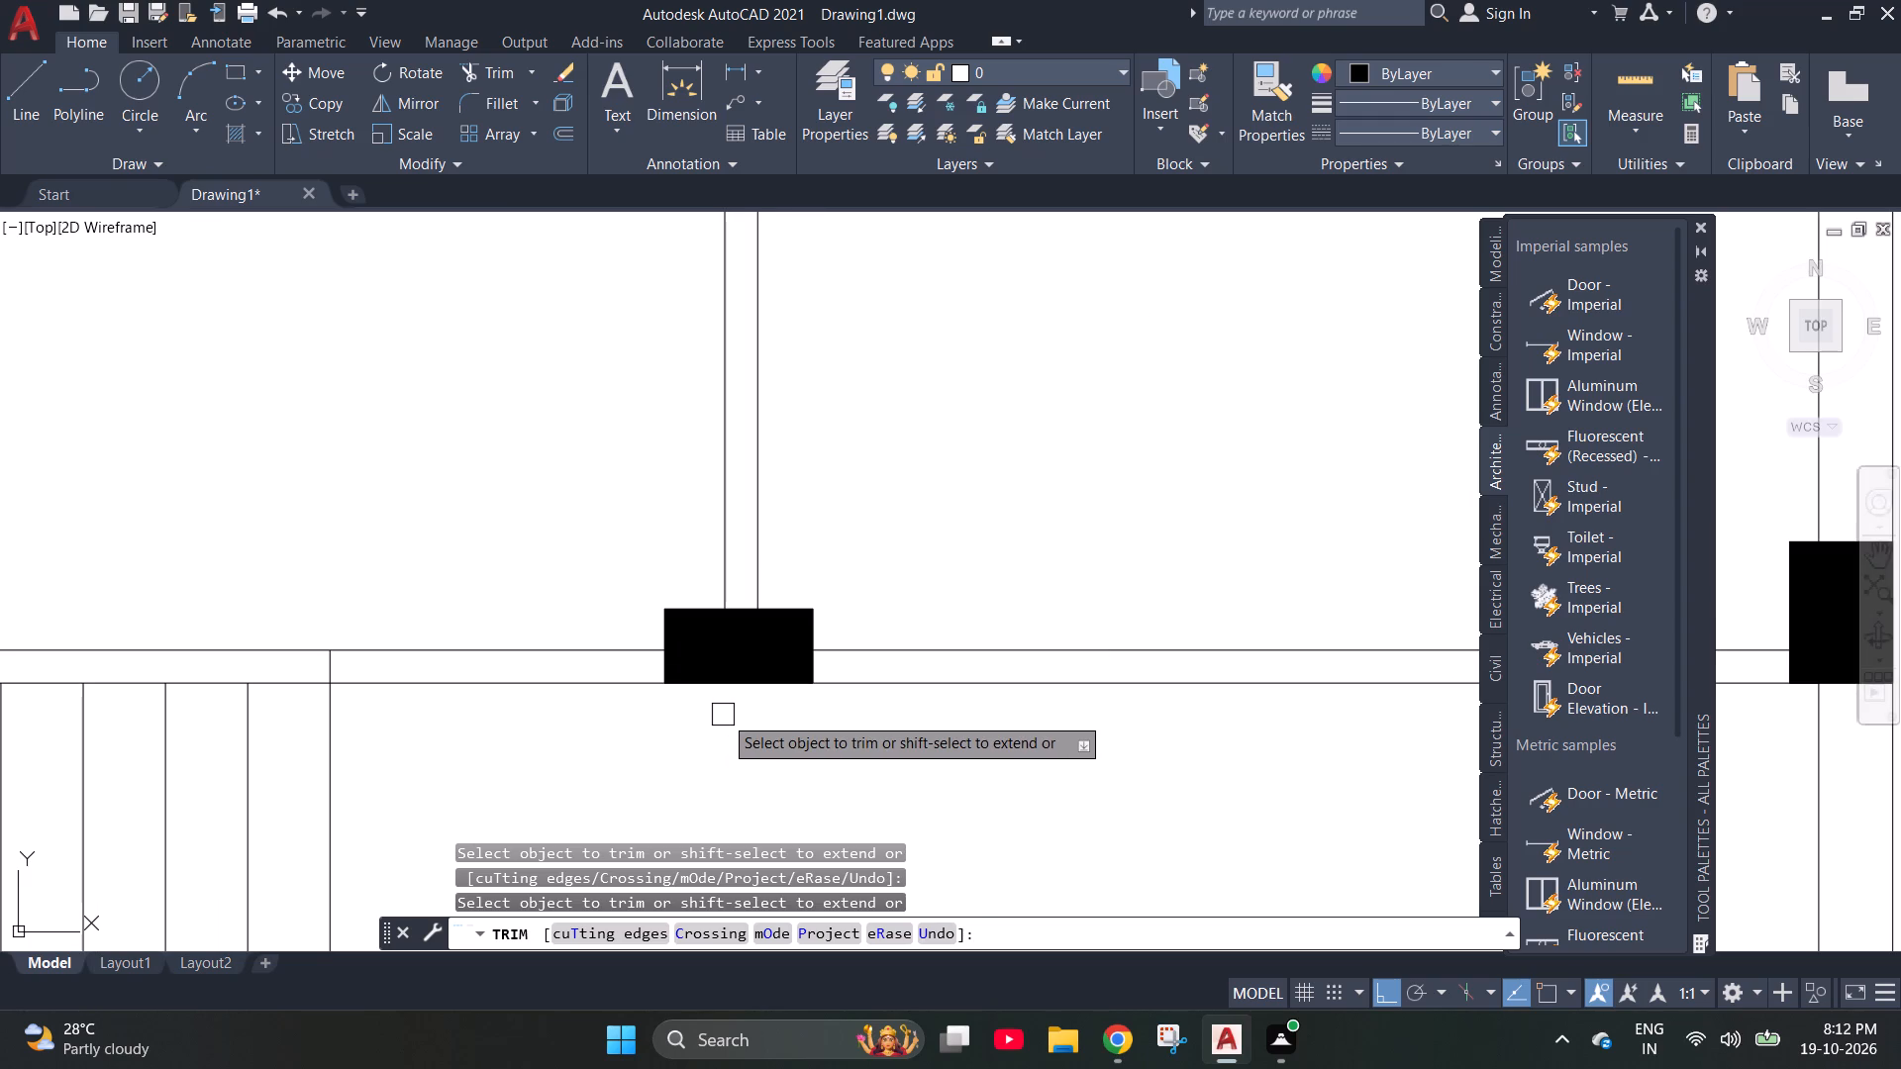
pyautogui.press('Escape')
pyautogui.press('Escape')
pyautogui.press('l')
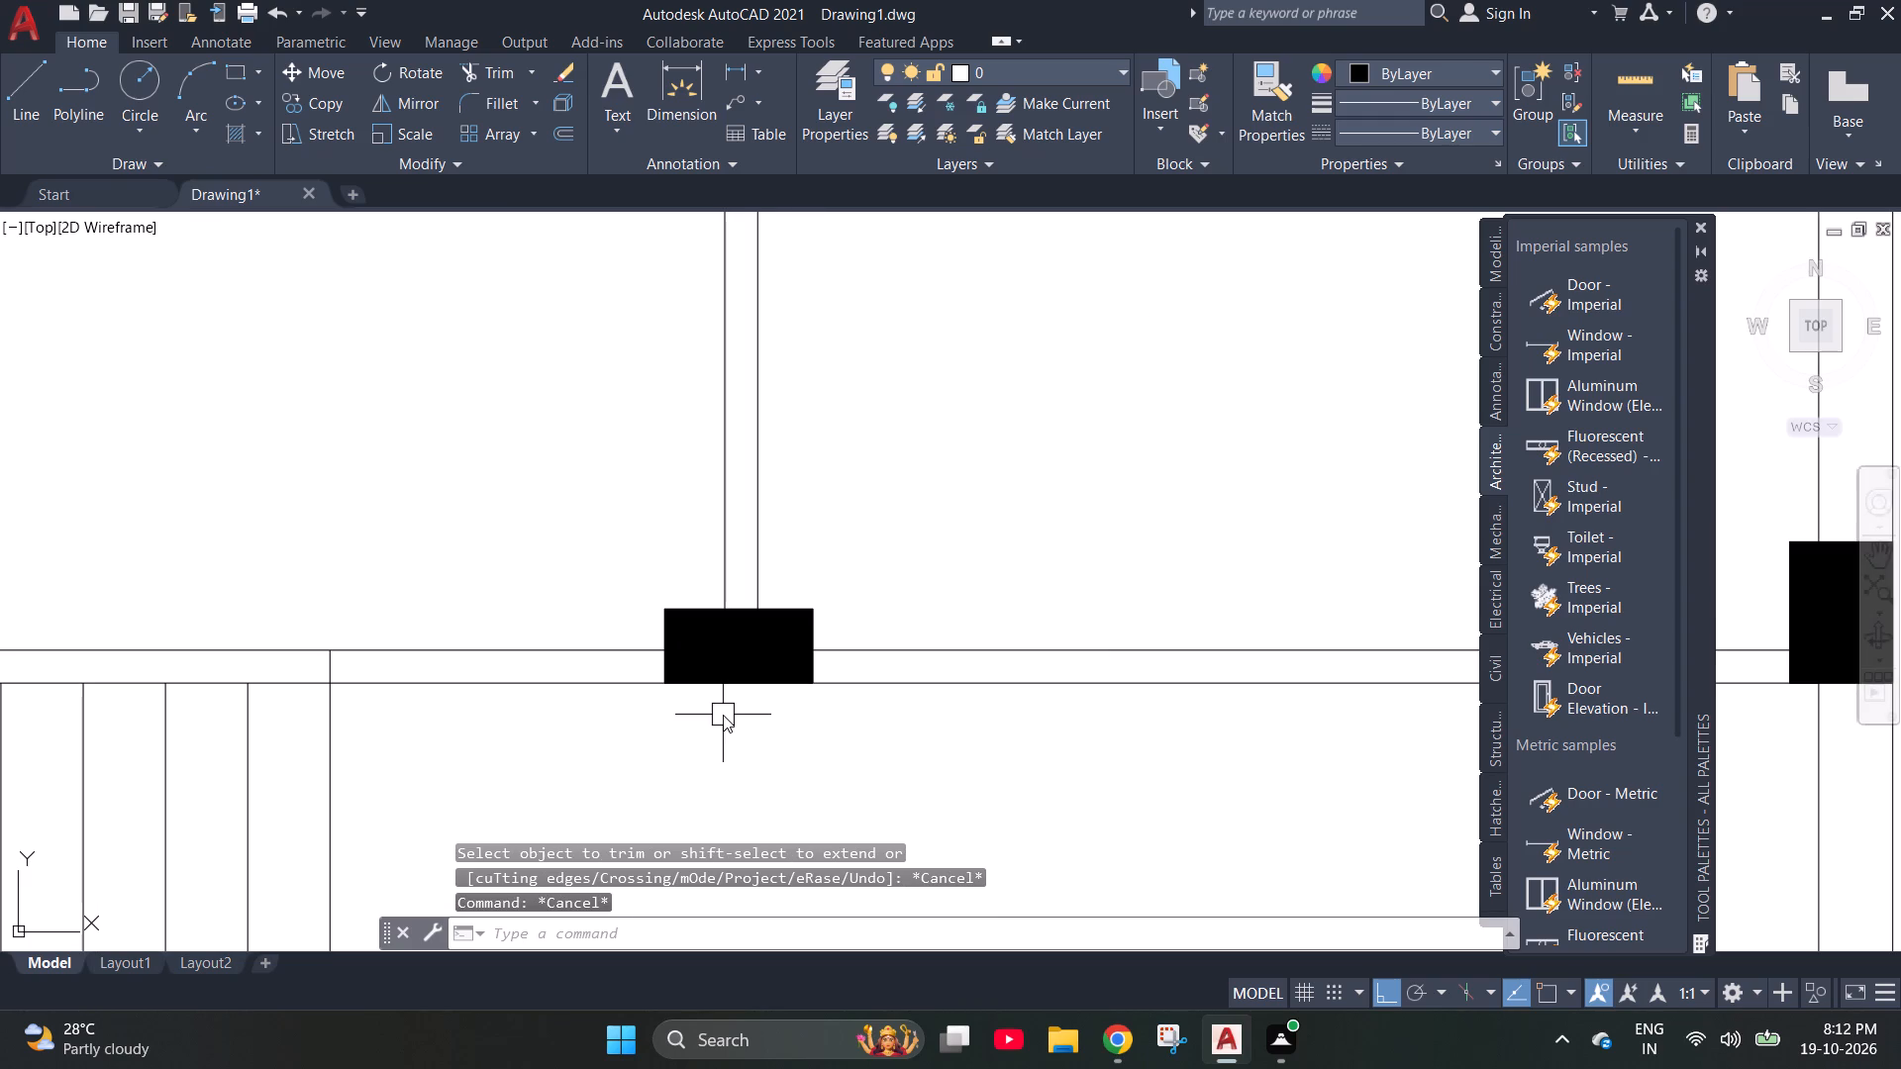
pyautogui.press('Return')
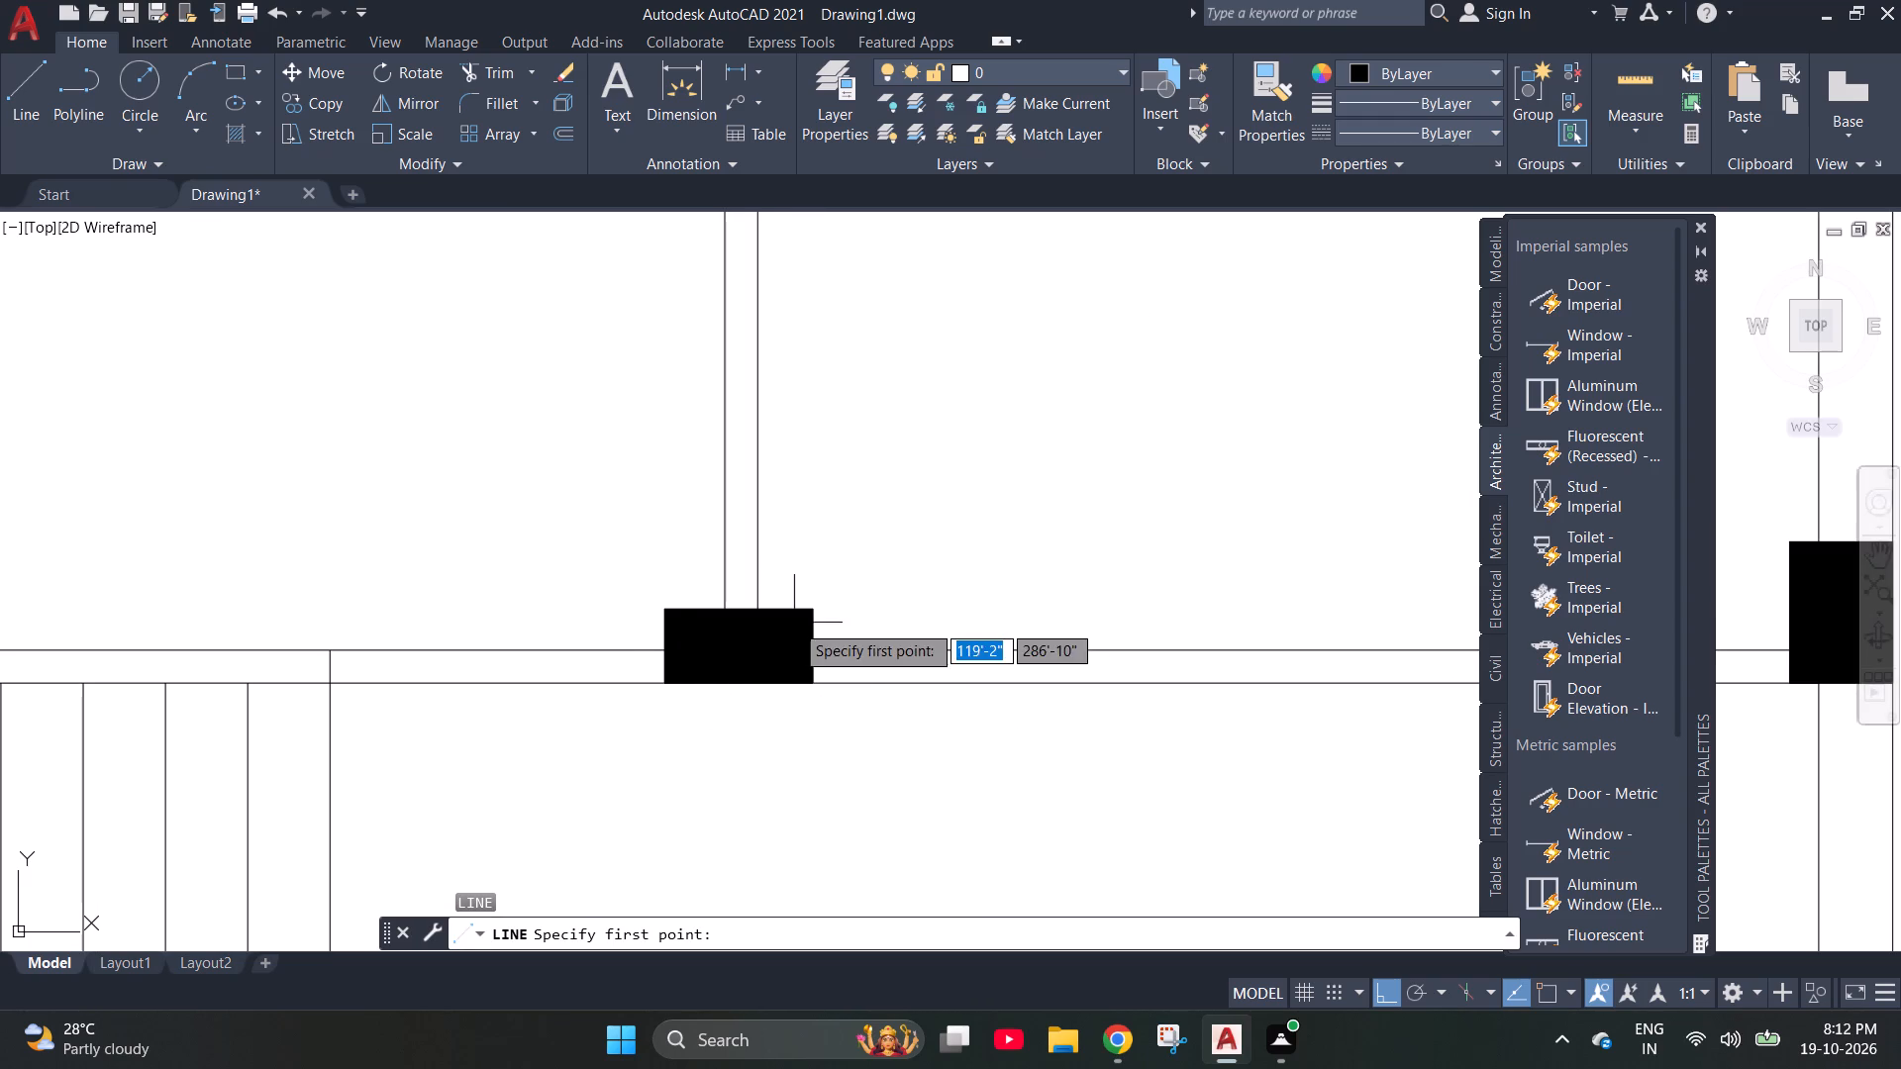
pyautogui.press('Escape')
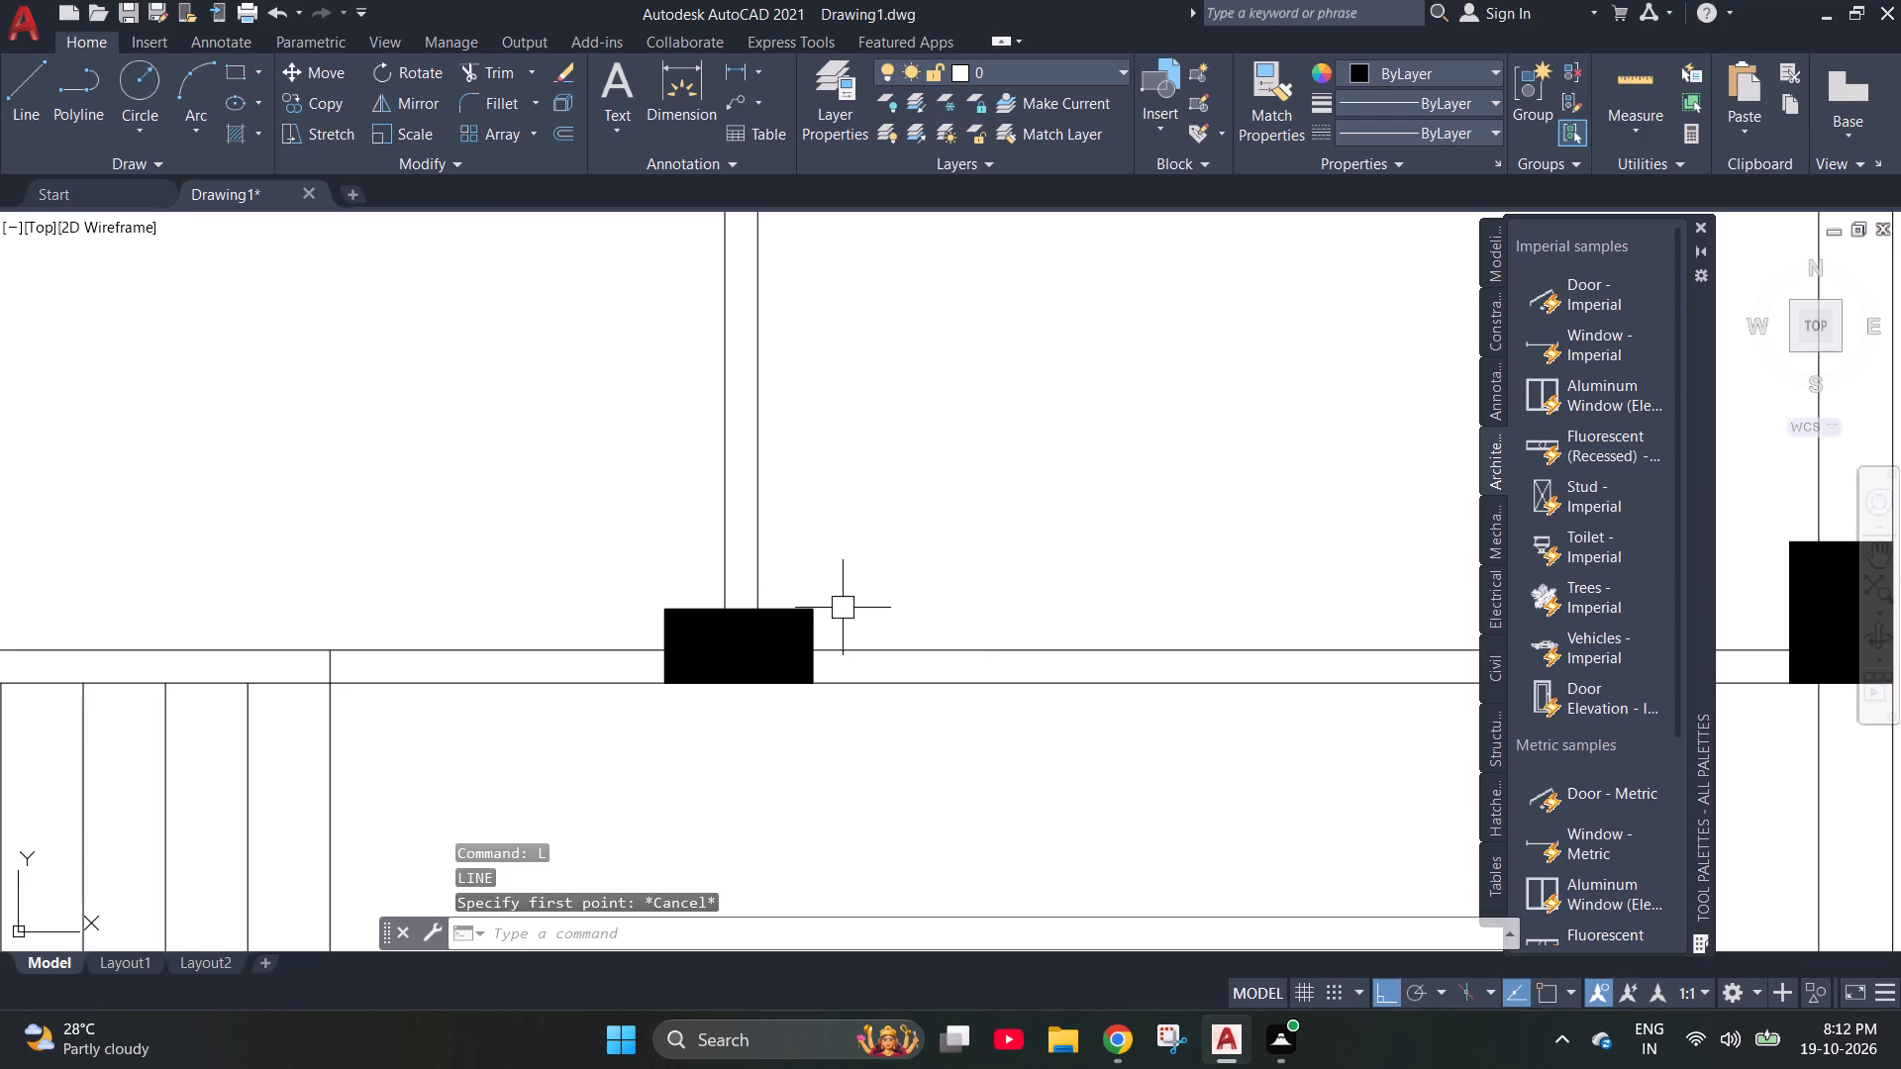
# Extend the west edge line of the column at the central partition's south end down toward the wall below.
pyautogui.write('ex')
pyautogui.press('Return')
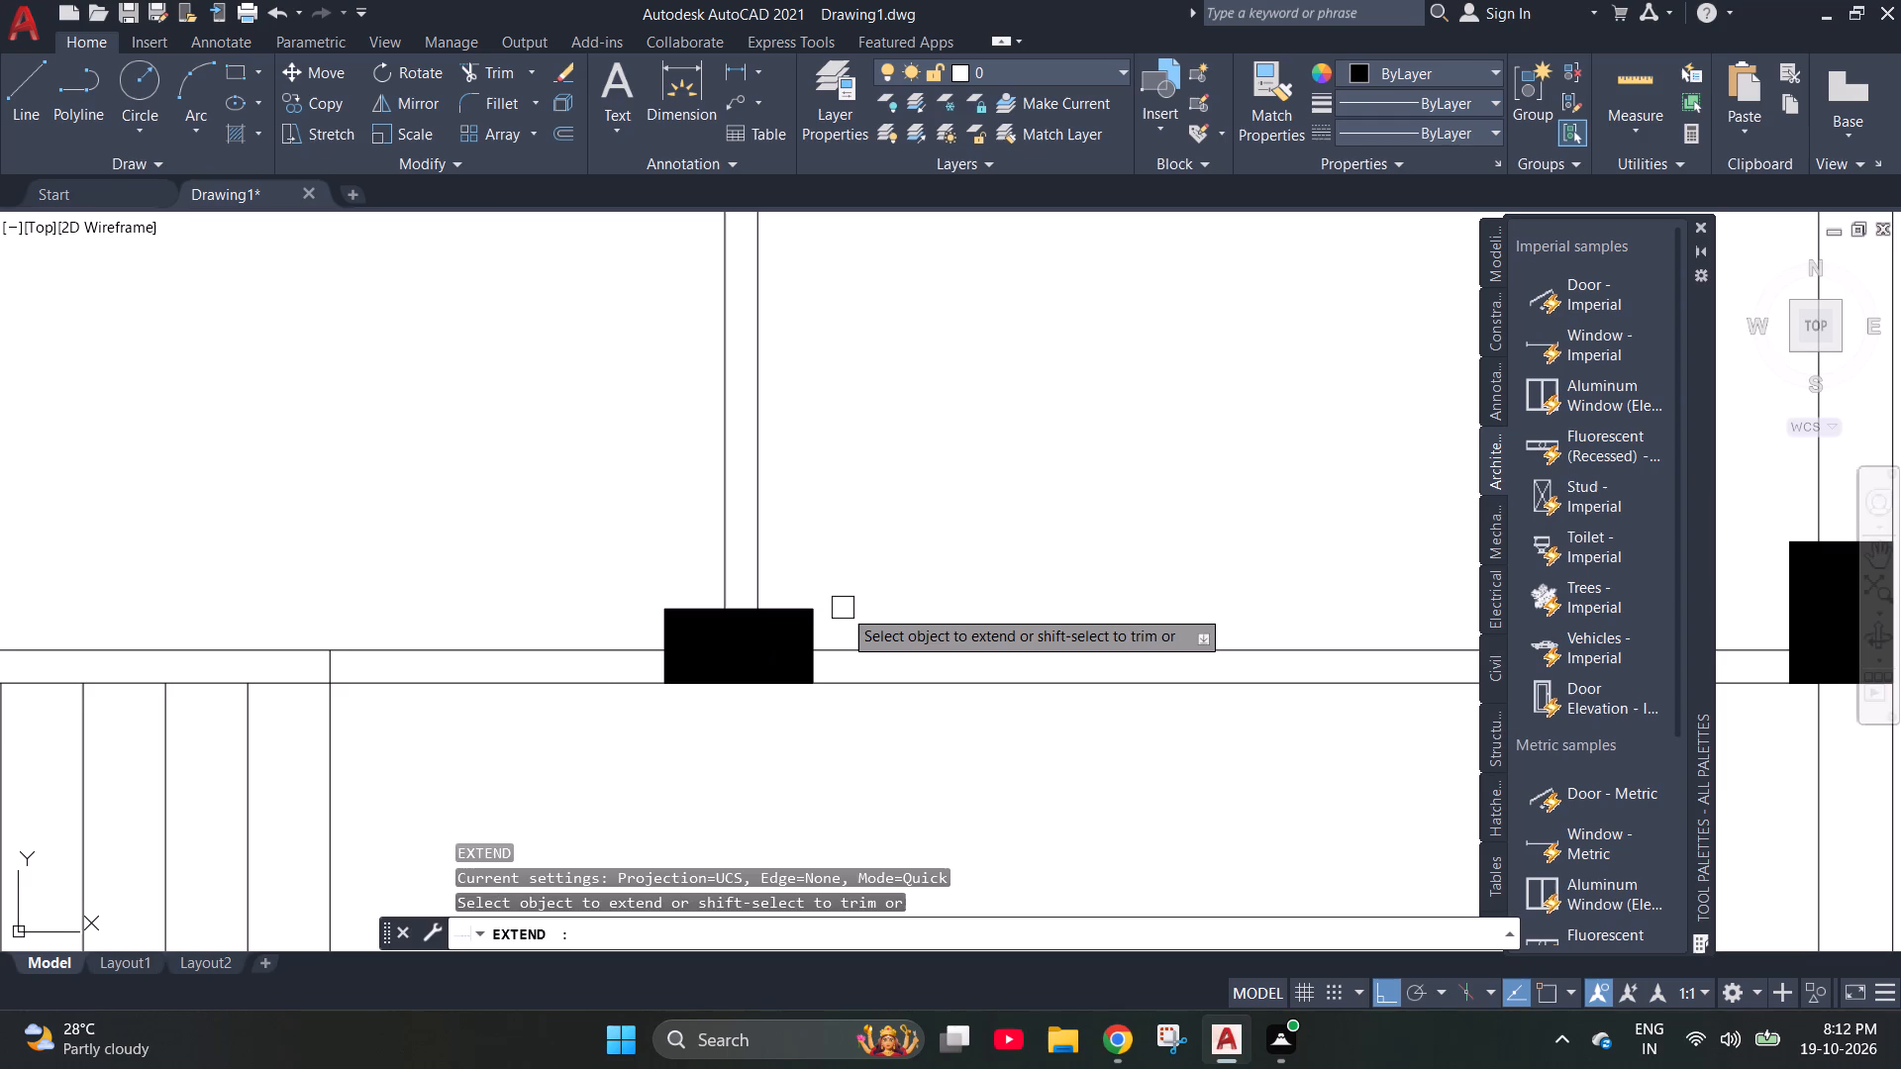
pyautogui.click(669, 657)
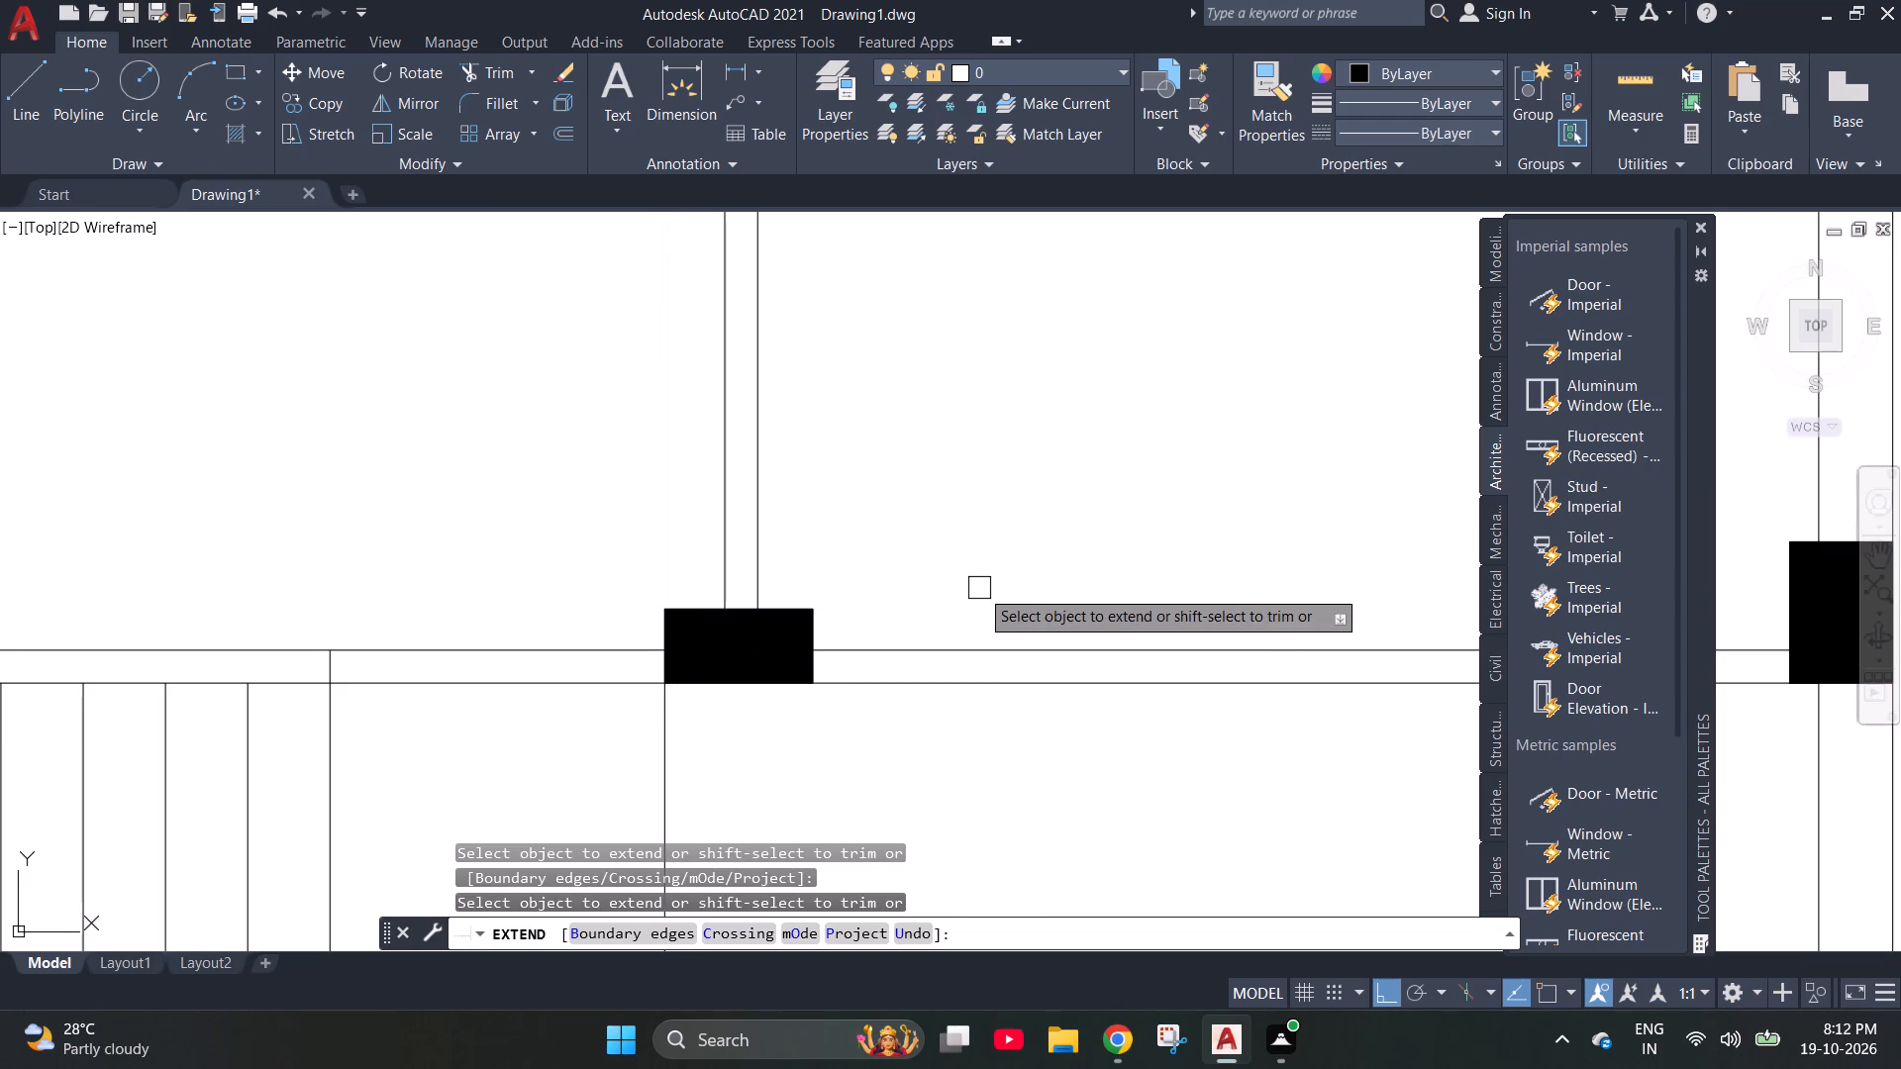
pyautogui.press('Escape')
pyautogui.press('Escape')
# Offset the column's extended west edge line 3' to the west, toward the staircase.
pyautogui.write('o')
pyautogui.press('space')
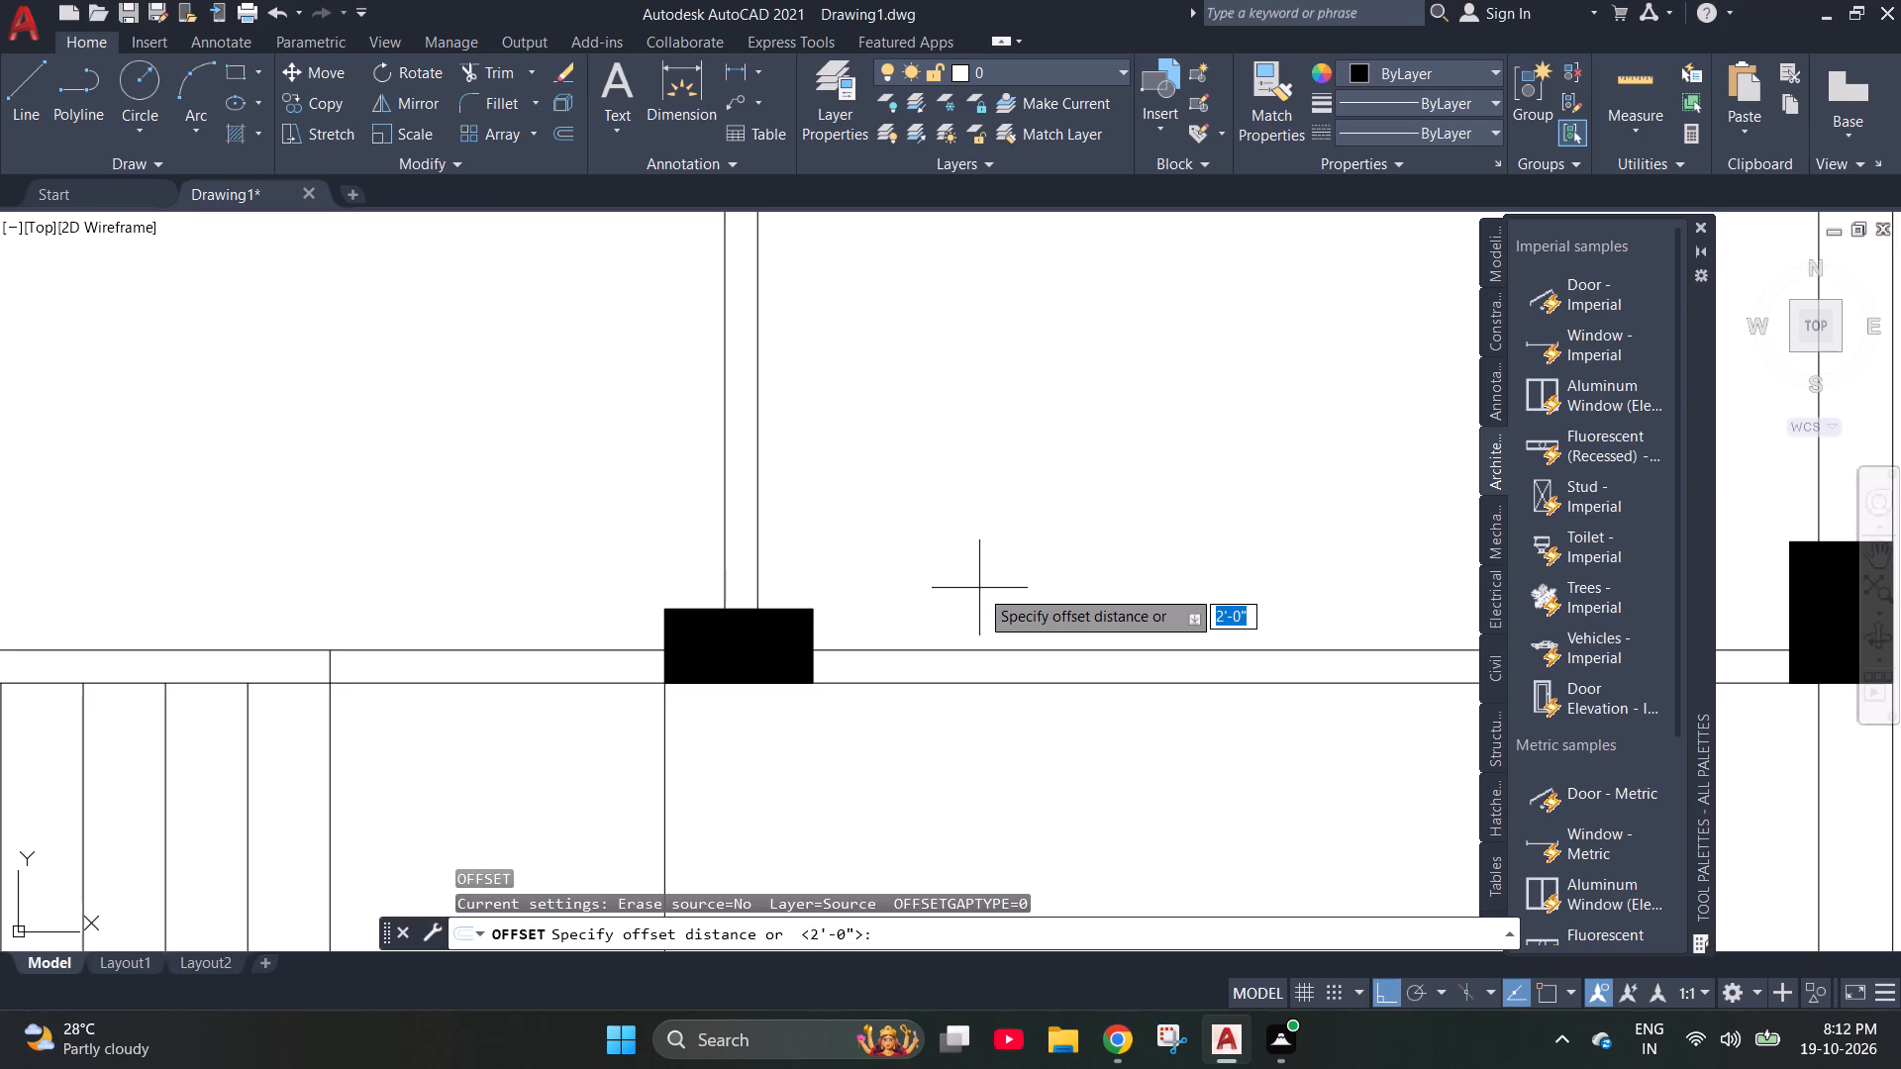
pyautogui.write("3'")
pyautogui.press('Return')
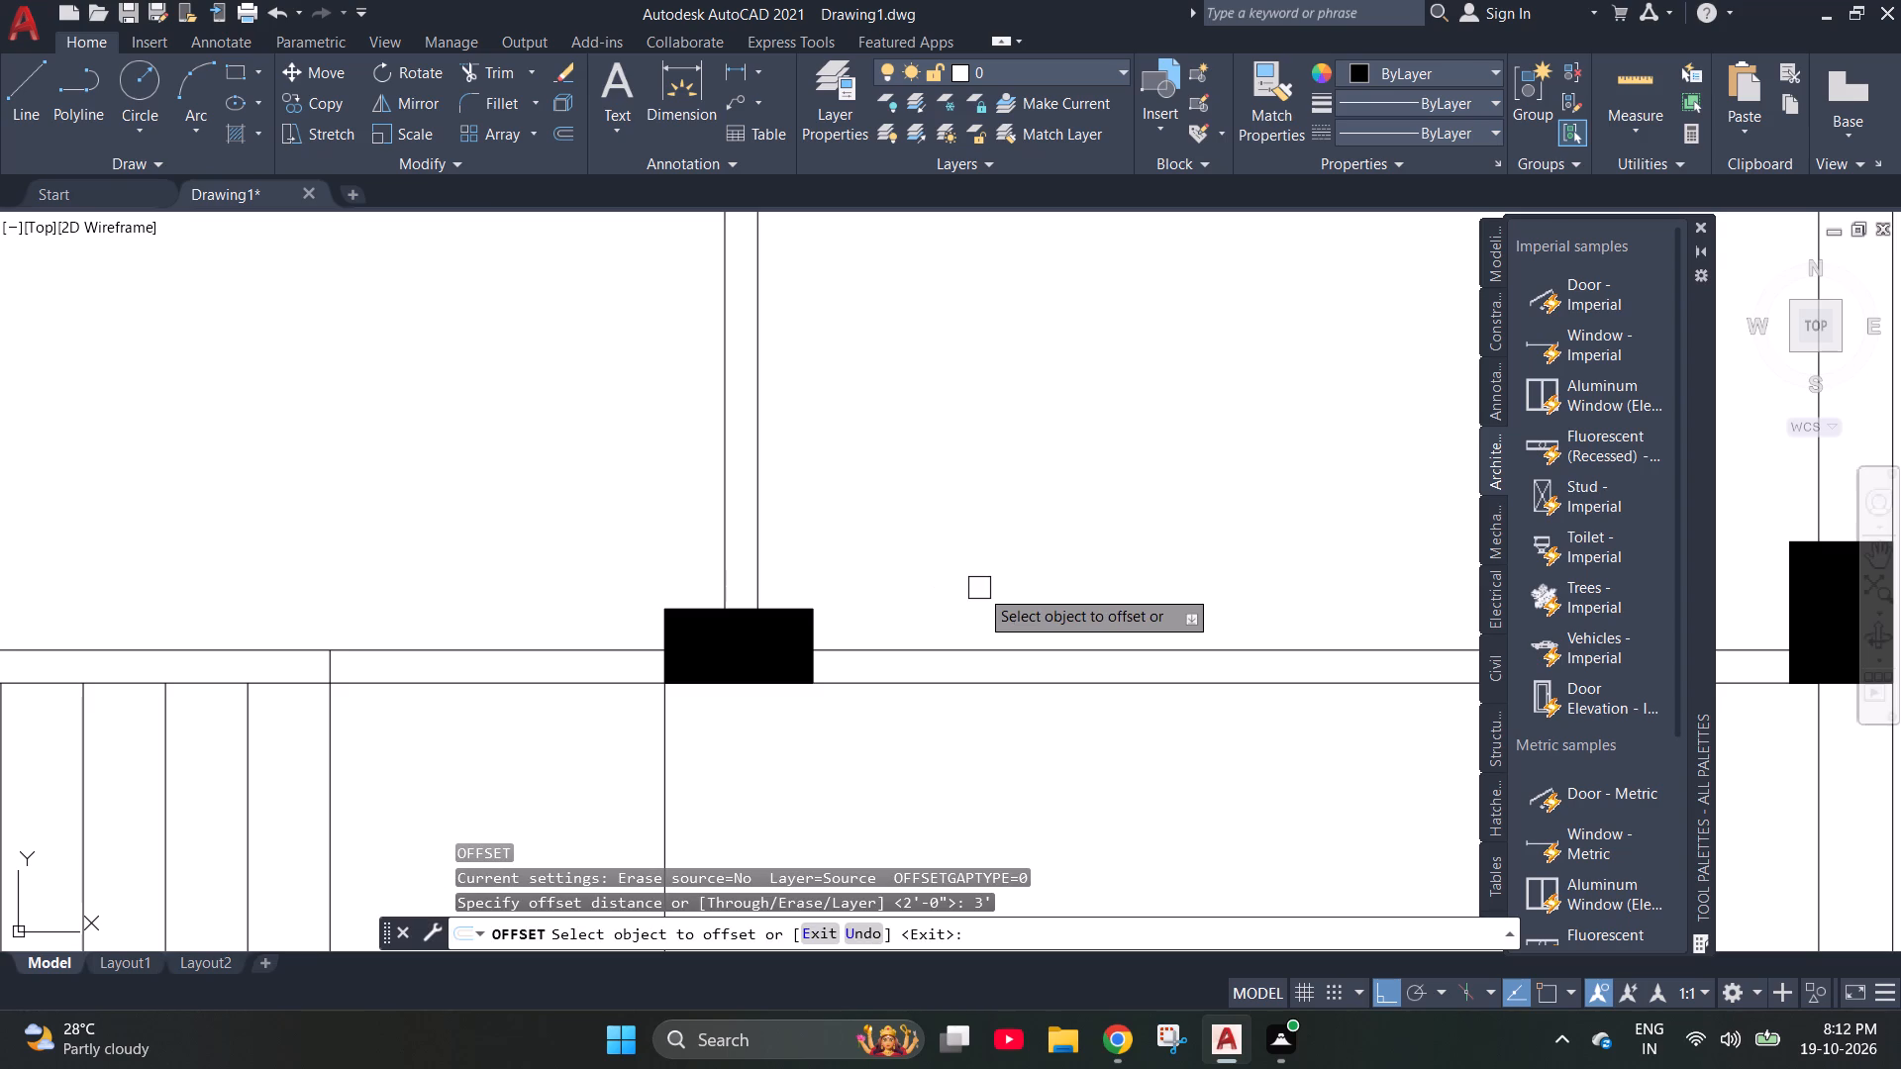
pyautogui.moveTo(664, 746); pyautogui.dragTo(628, 752)
pyautogui.click(573, 753)
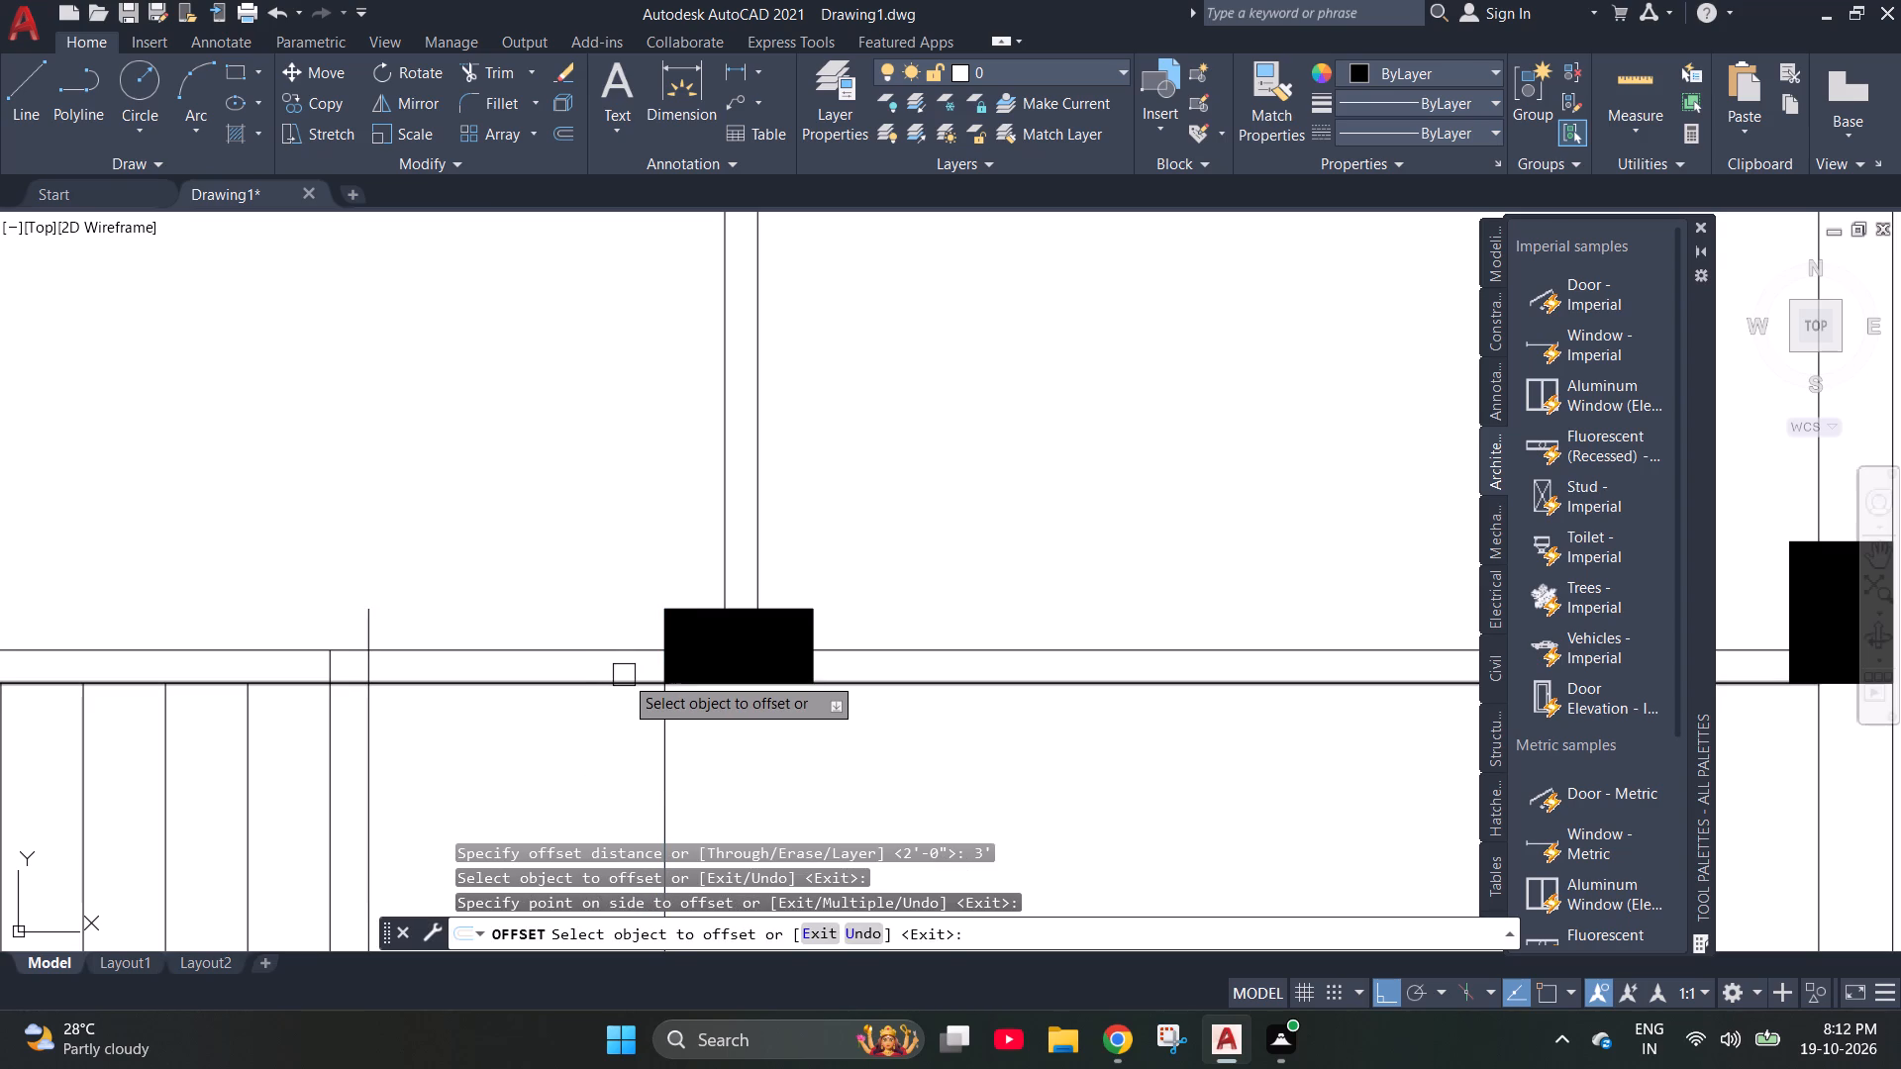
pyautogui.press('Escape')
# Trim the extended edge line, both wall lines and the guide line's ends to cut a 3' door opening between the column and staircase wall.
pyautogui.write('tr')
pyautogui.press('Return')
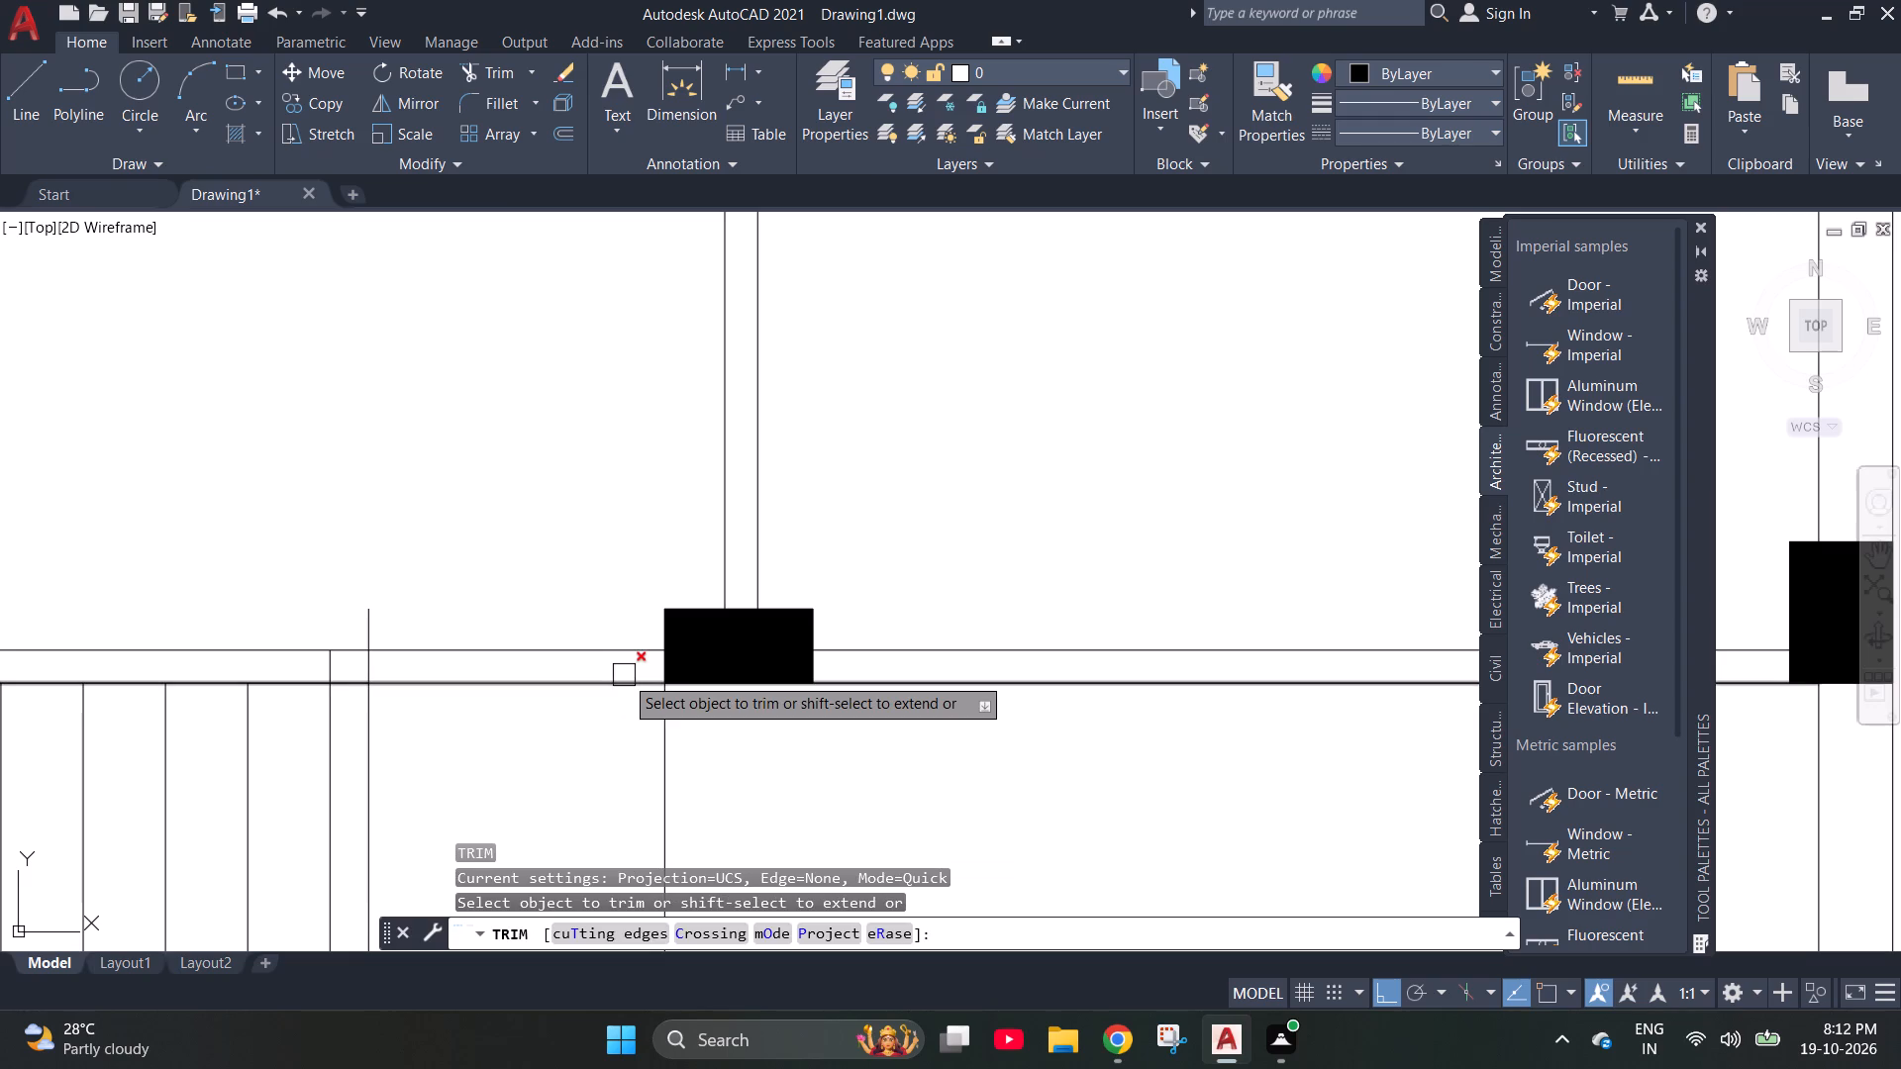
pyautogui.click(669, 773)
pyautogui.moveTo(542, 742); pyautogui.dragTo(531, 727)
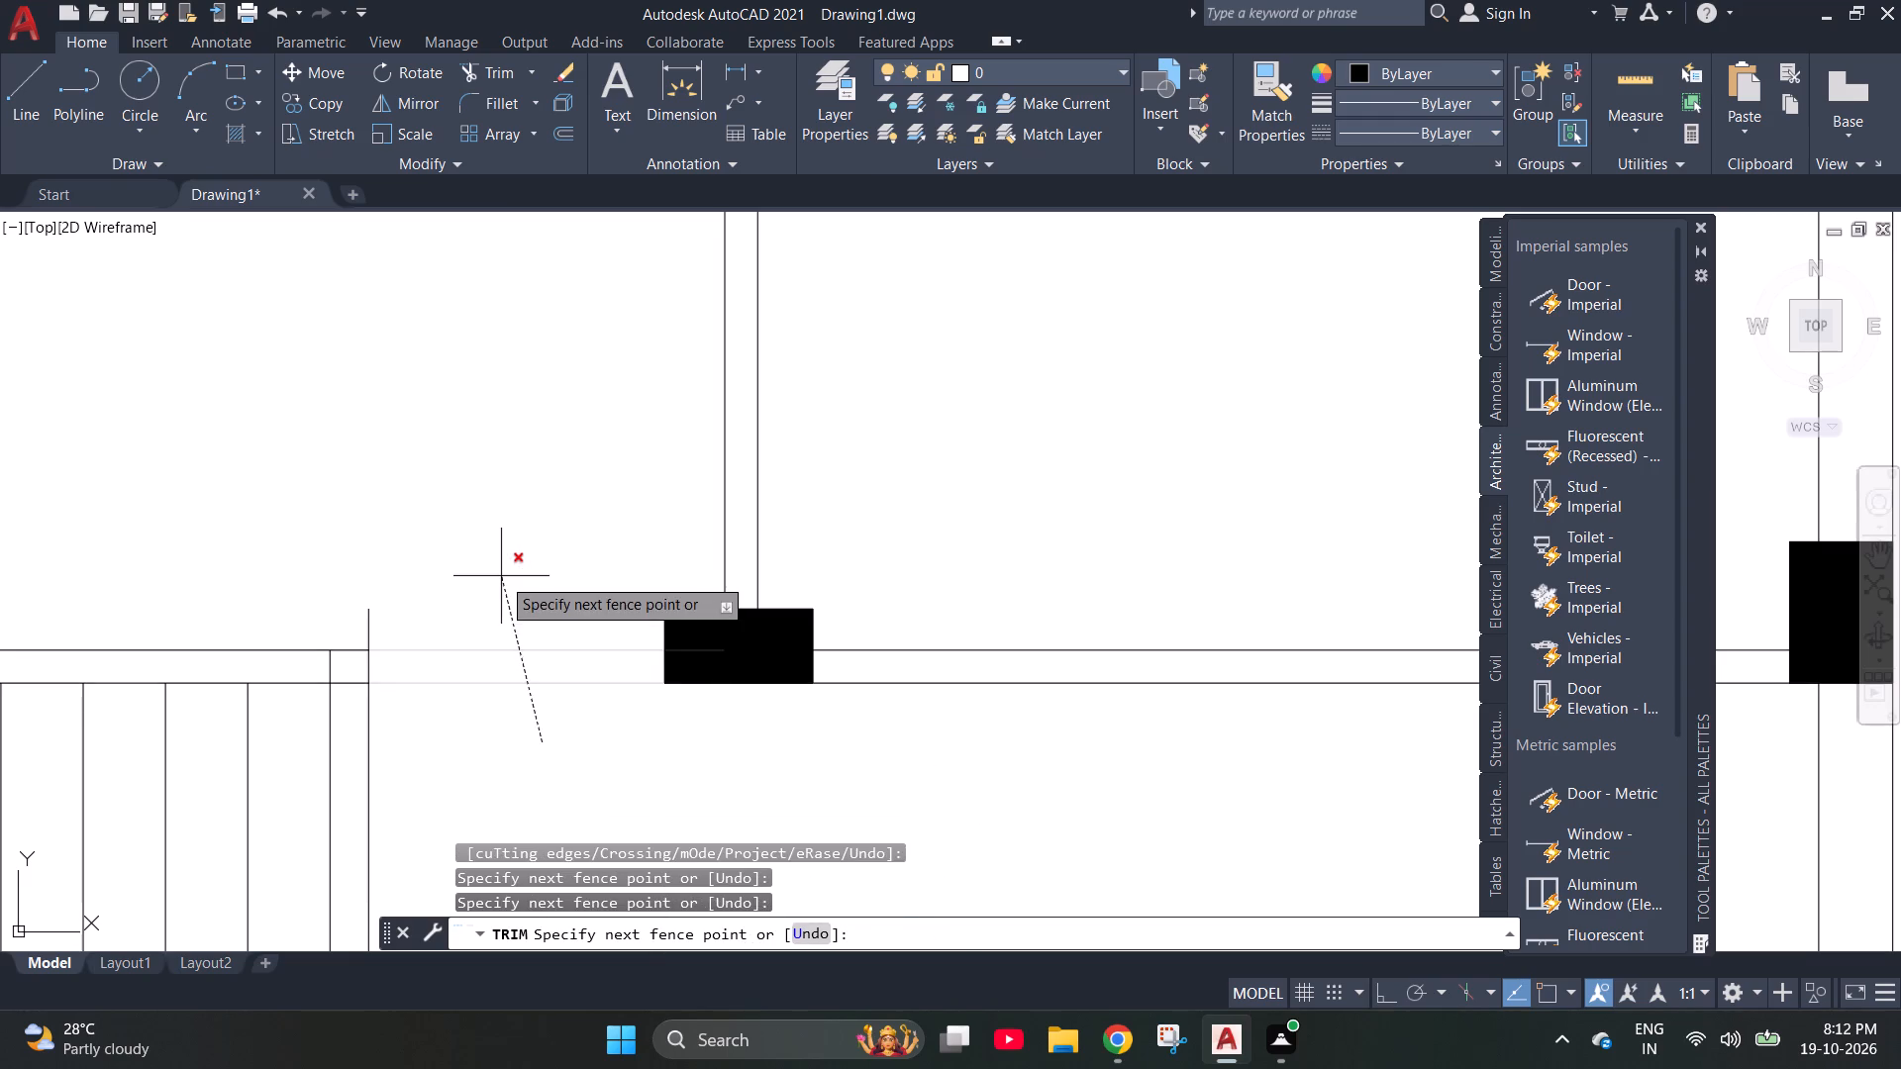
pyautogui.click(501, 576)
pyautogui.click(365, 620)
pyautogui.click(377, 736)
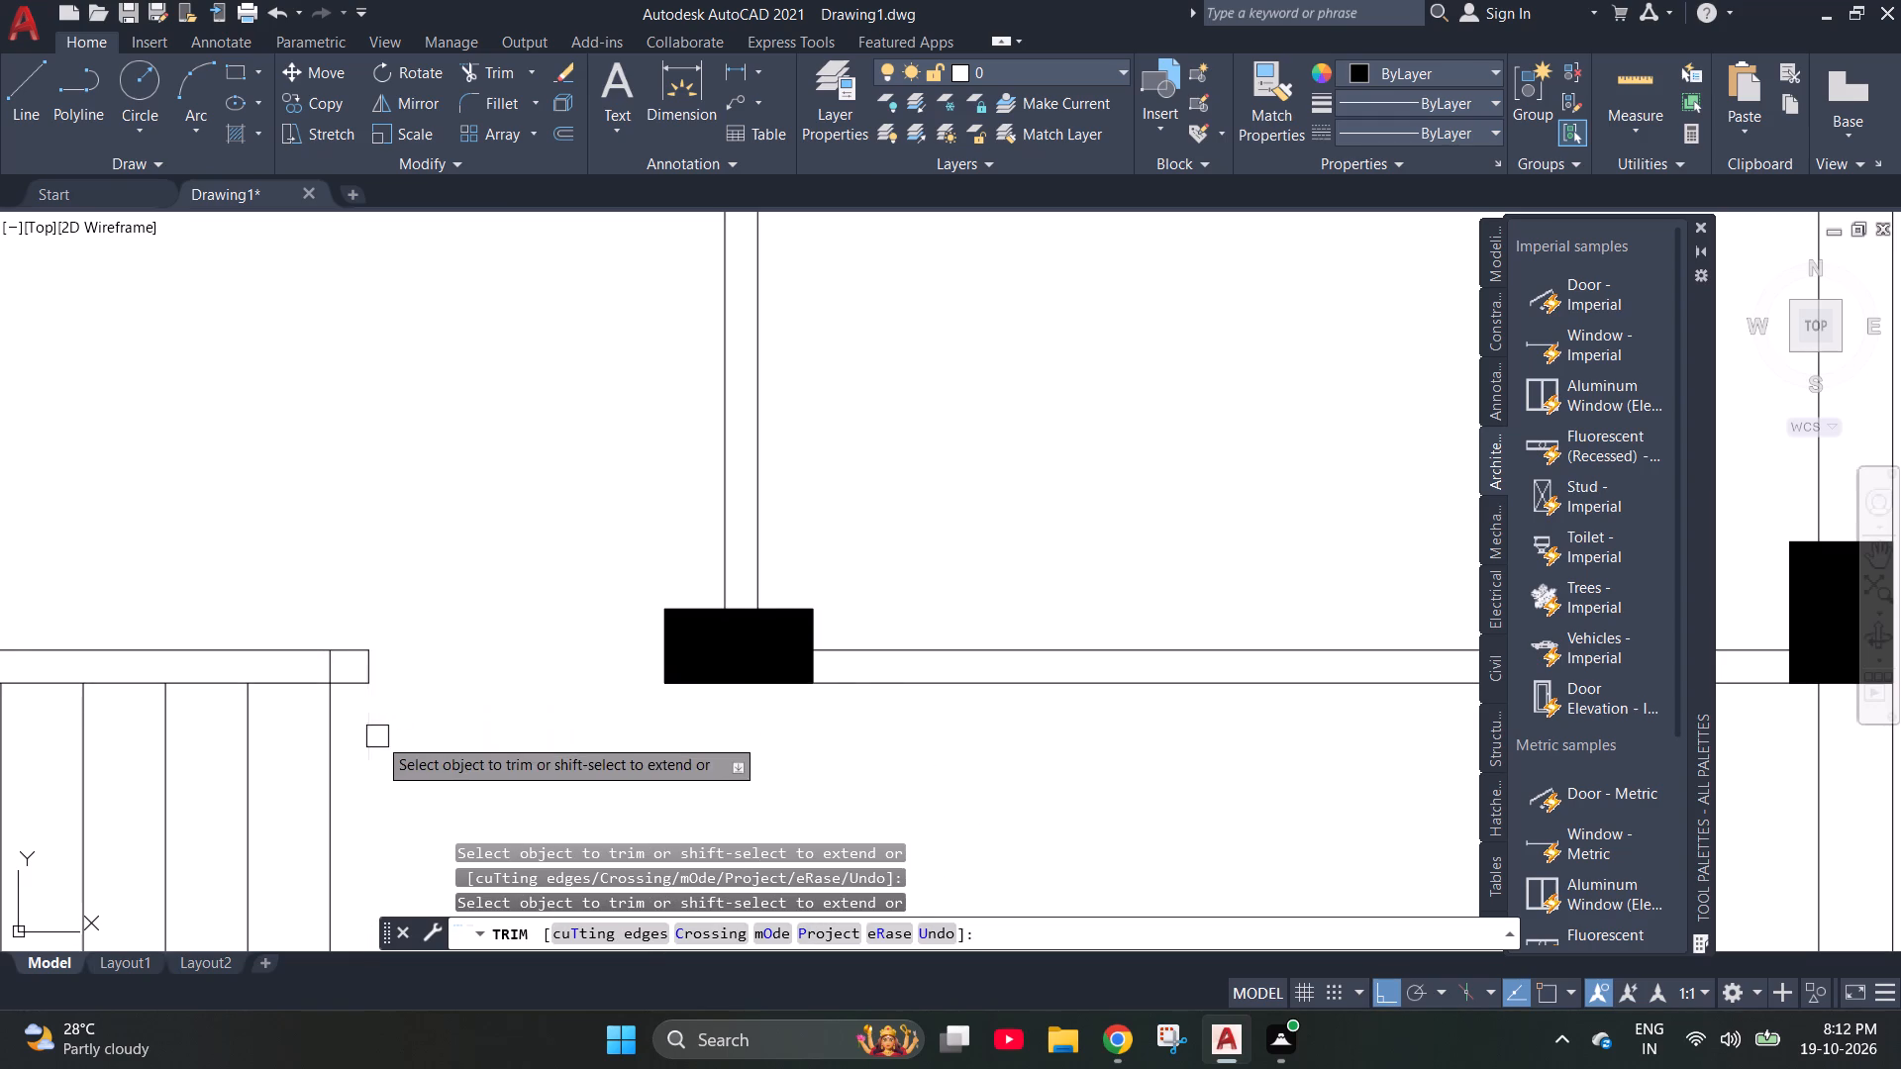
pyautogui.scroll(-1, 540, 657)
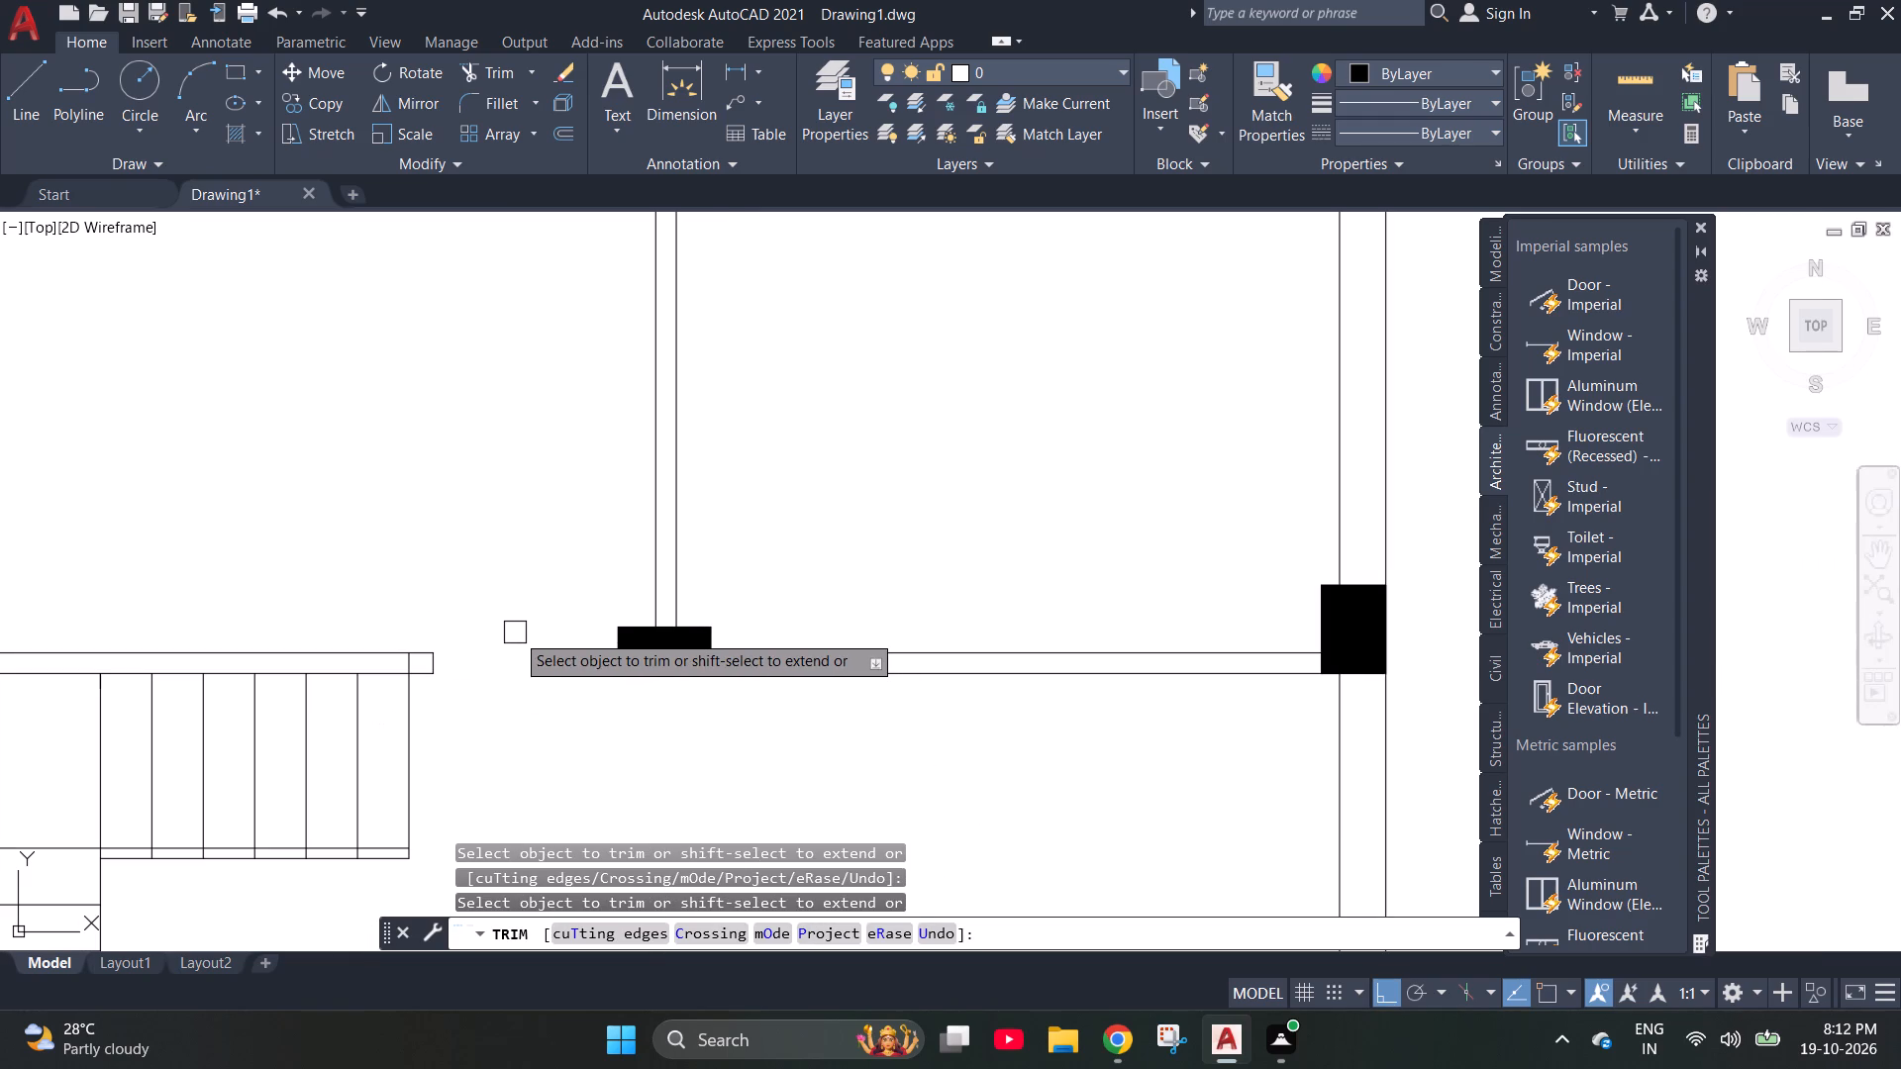
pyautogui.scroll(-2, 486, 598)
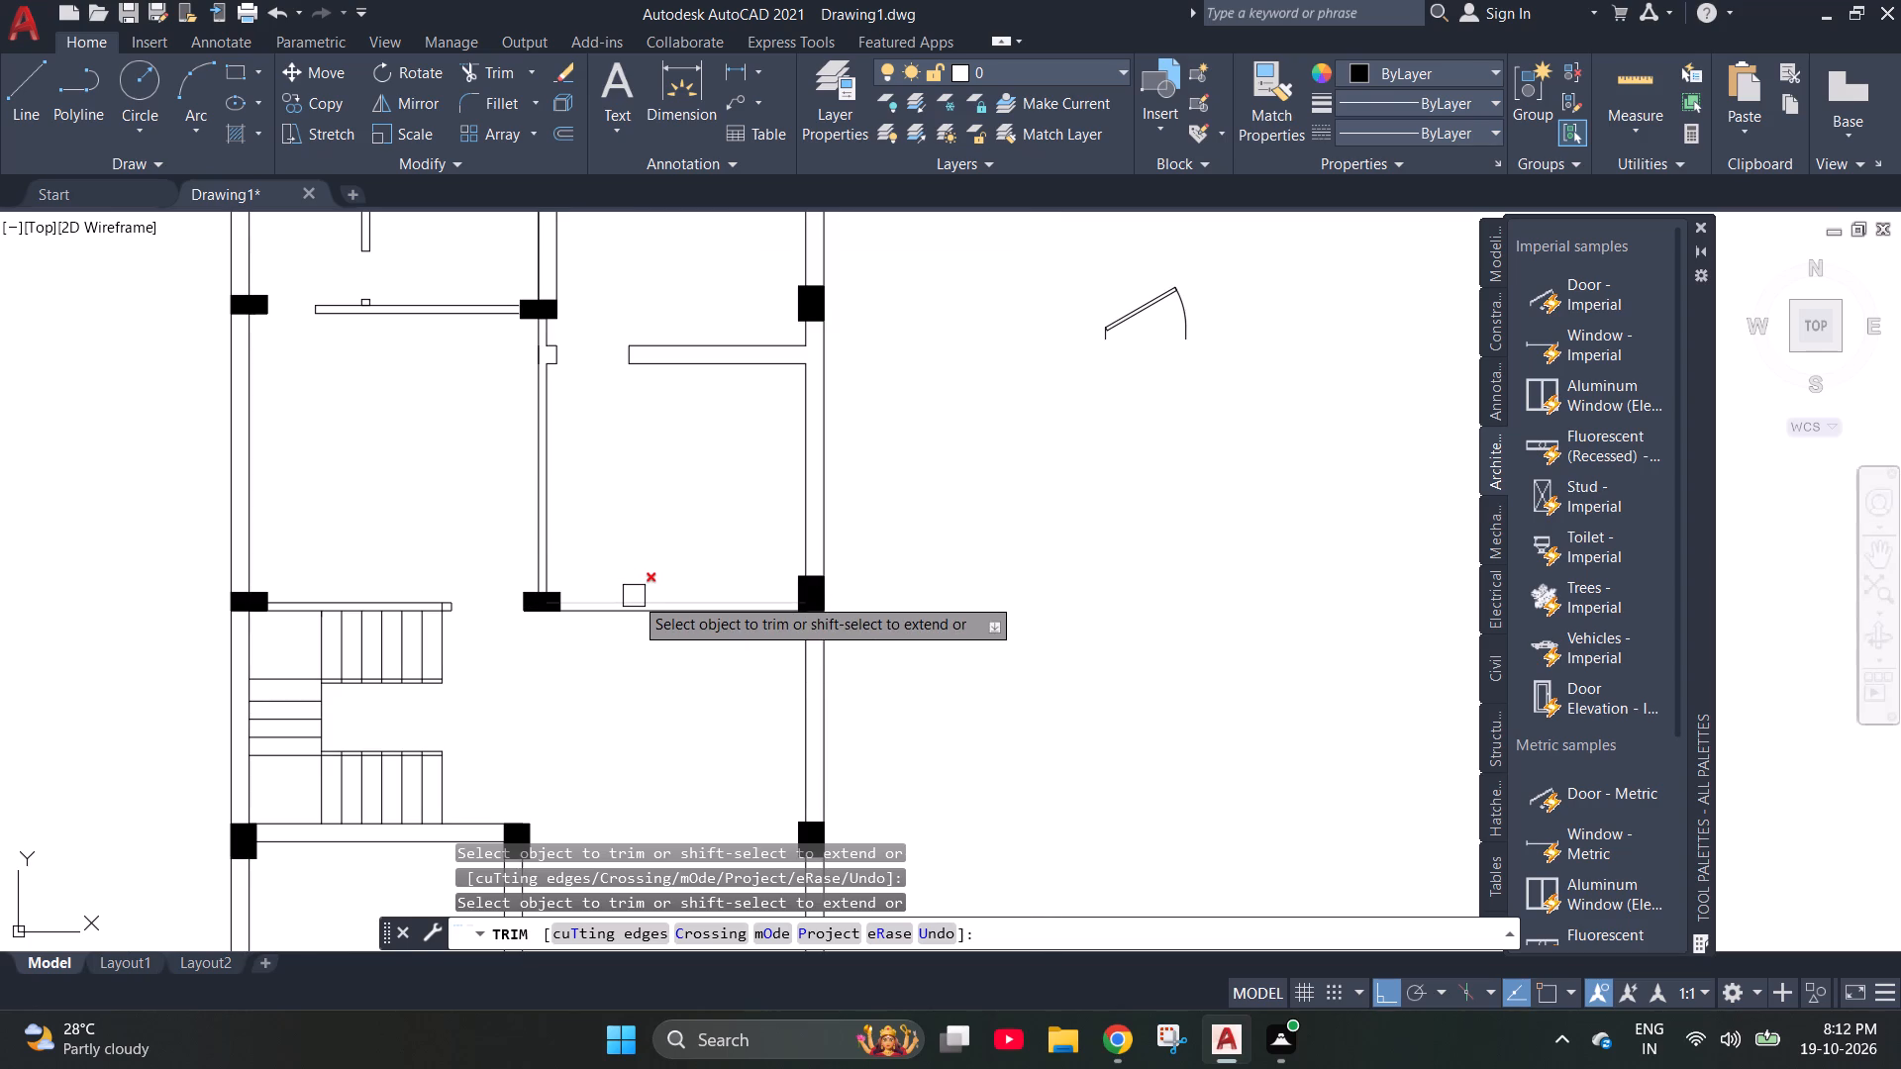
pyautogui.press('Escape')
pyautogui.press('Escape')
pyautogui.press('Escape')
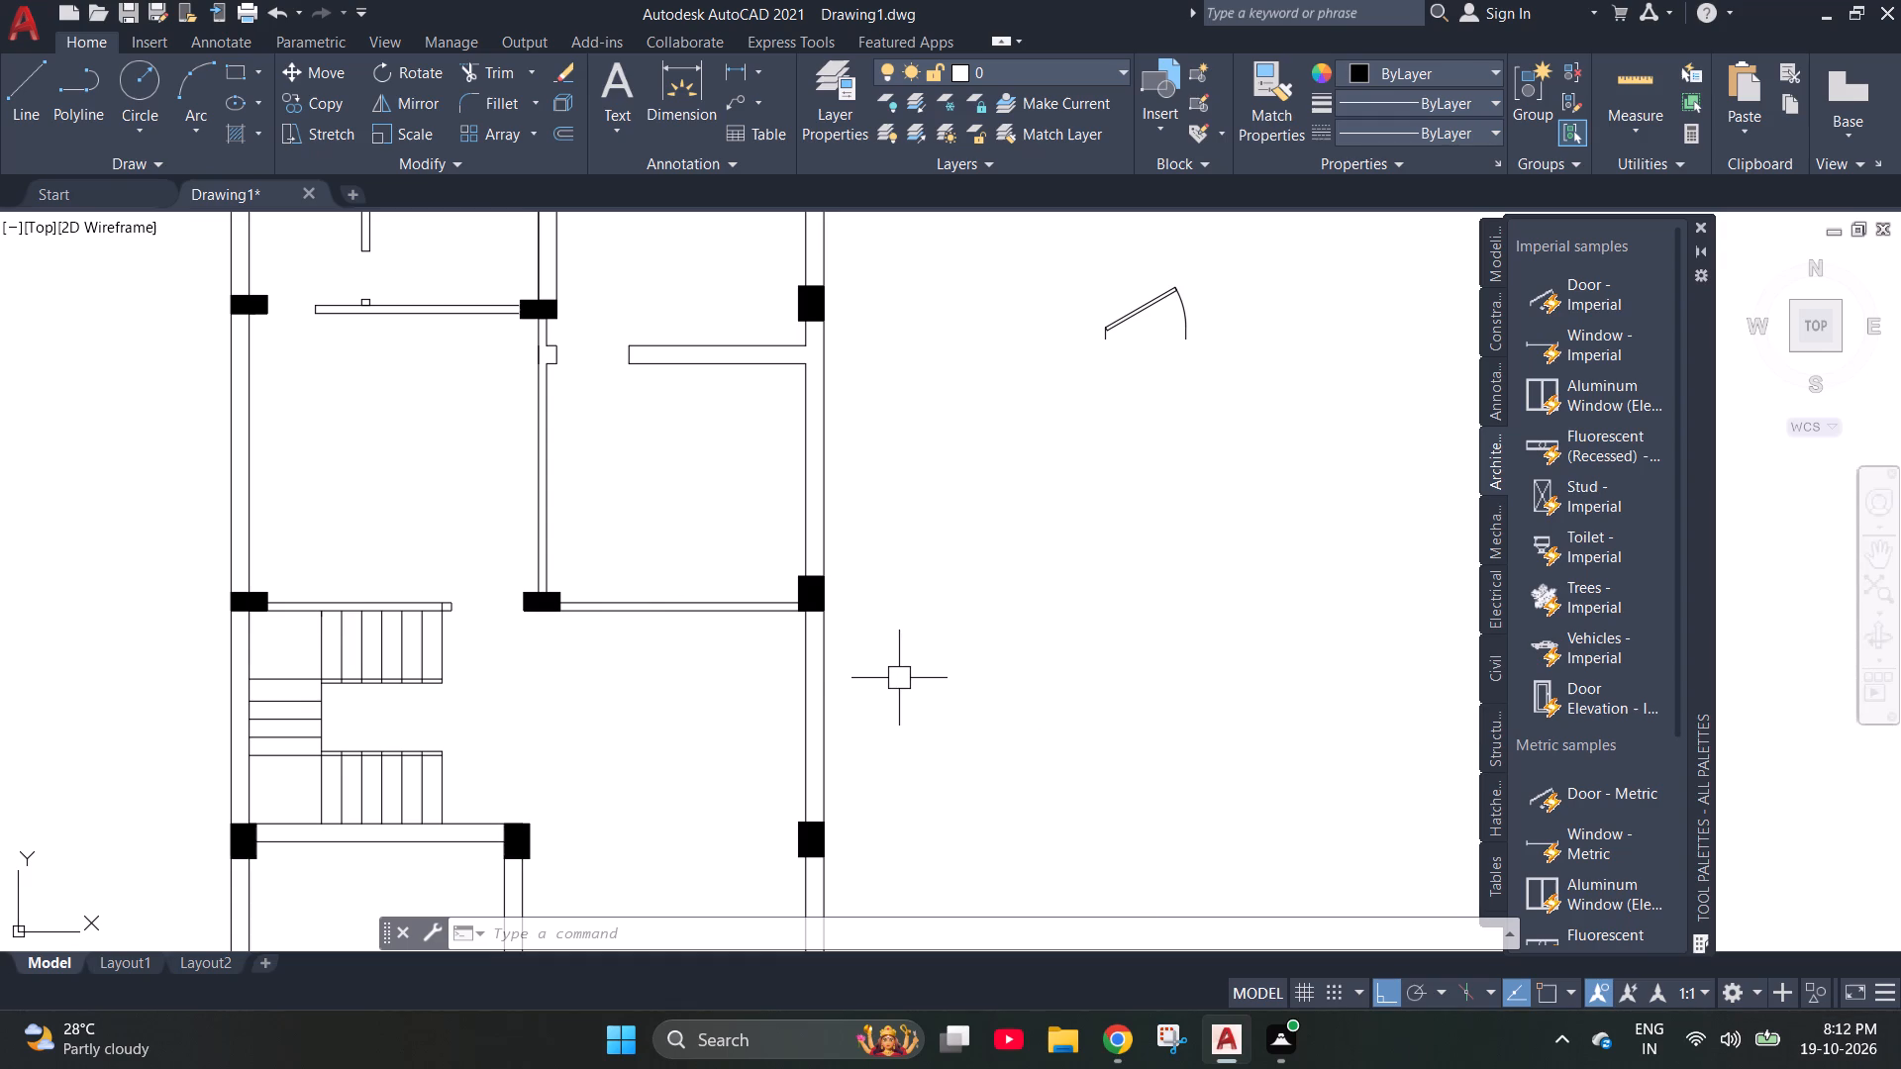
# Trim the wall face line crossing the short stub opposite the southern horizontal partition, joining the stub to the wall.
pyautogui.scroll(-1, 712, 698)
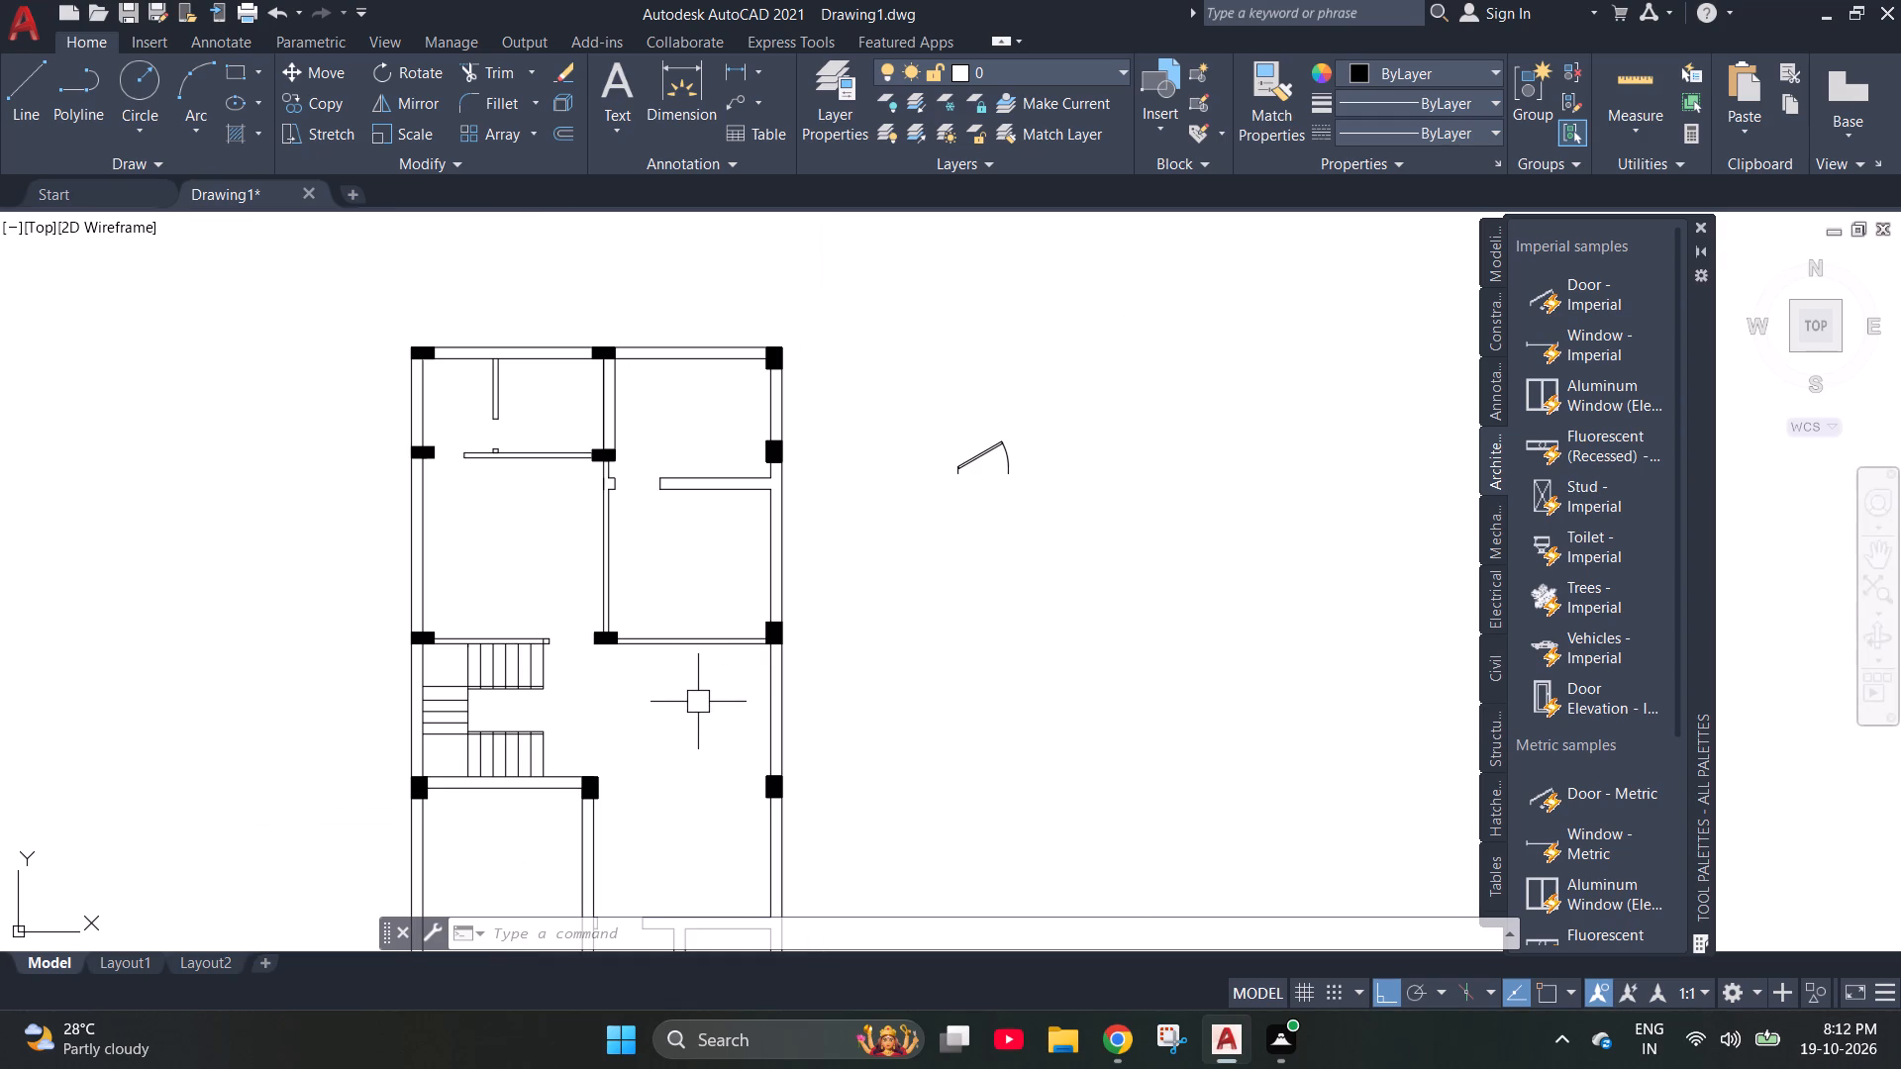
pyautogui.scroll(1, 657, 409)
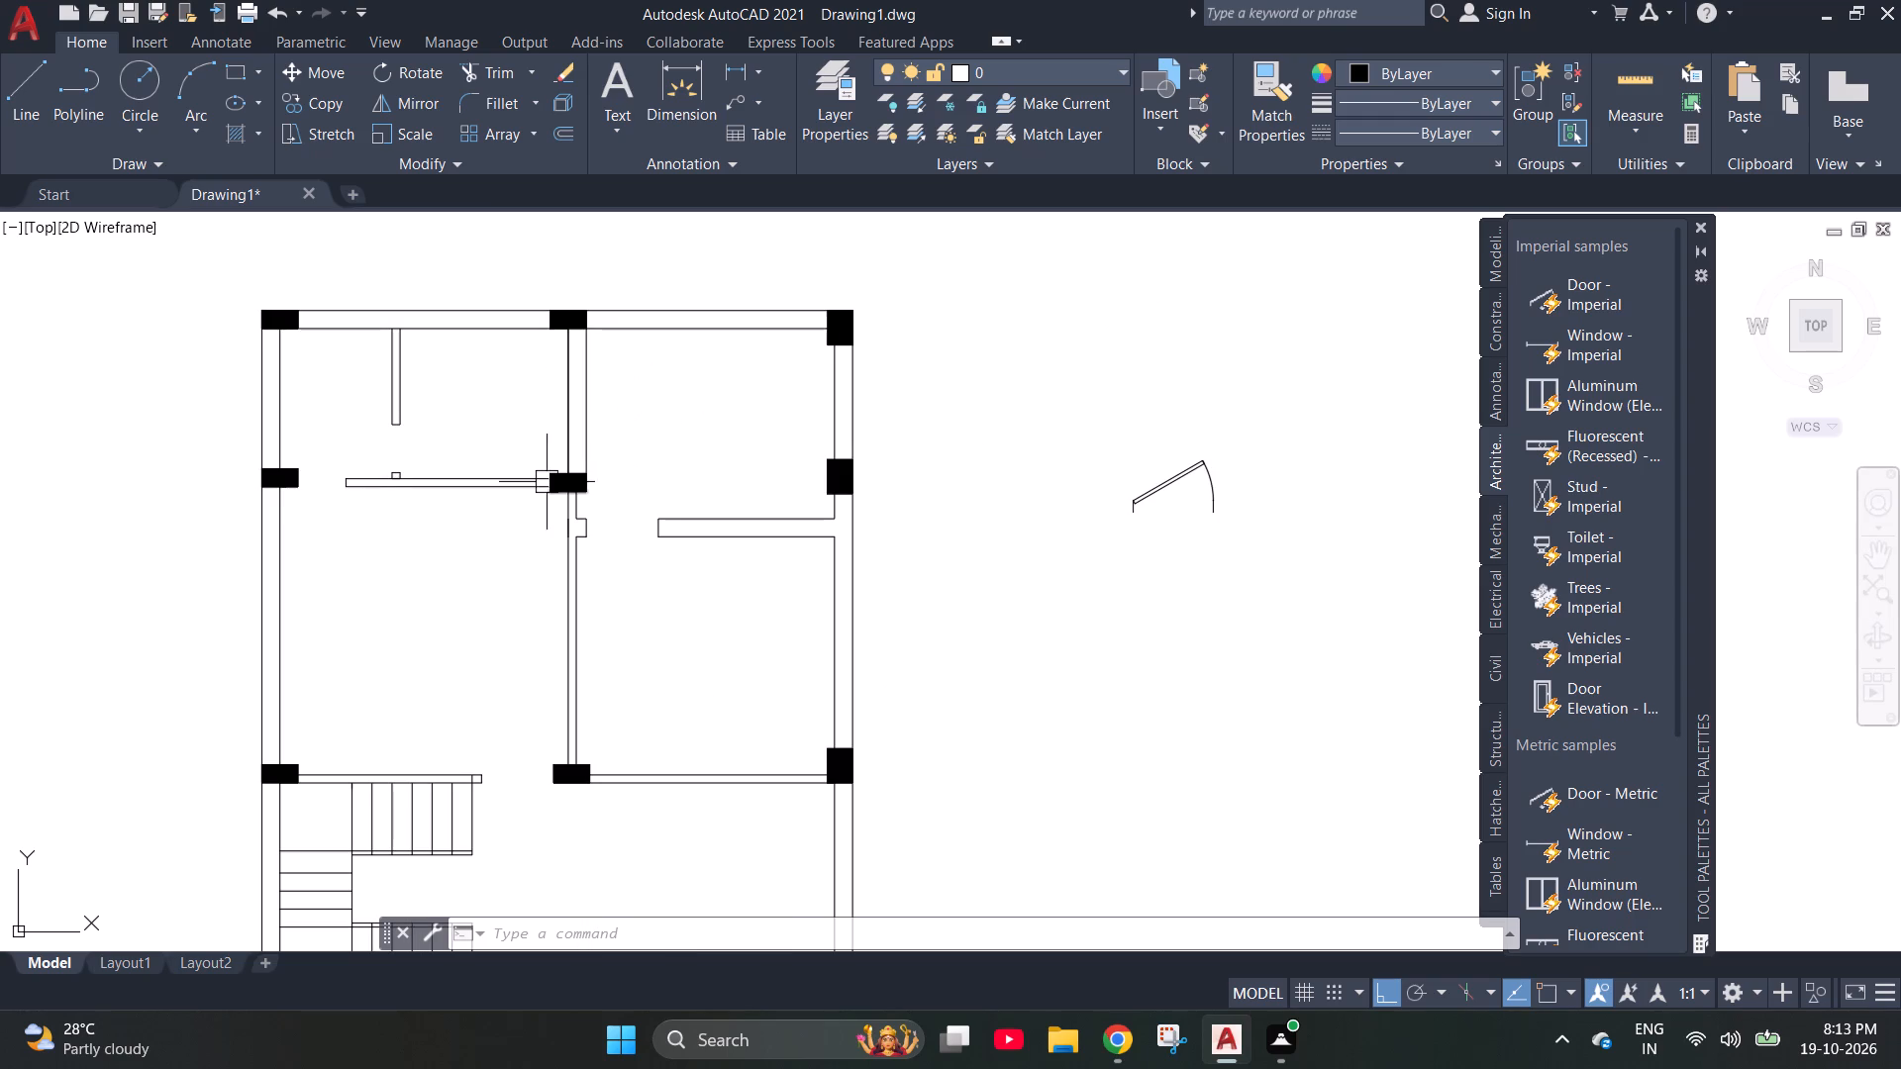
pyautogui.scroll(-1, 550, 534)
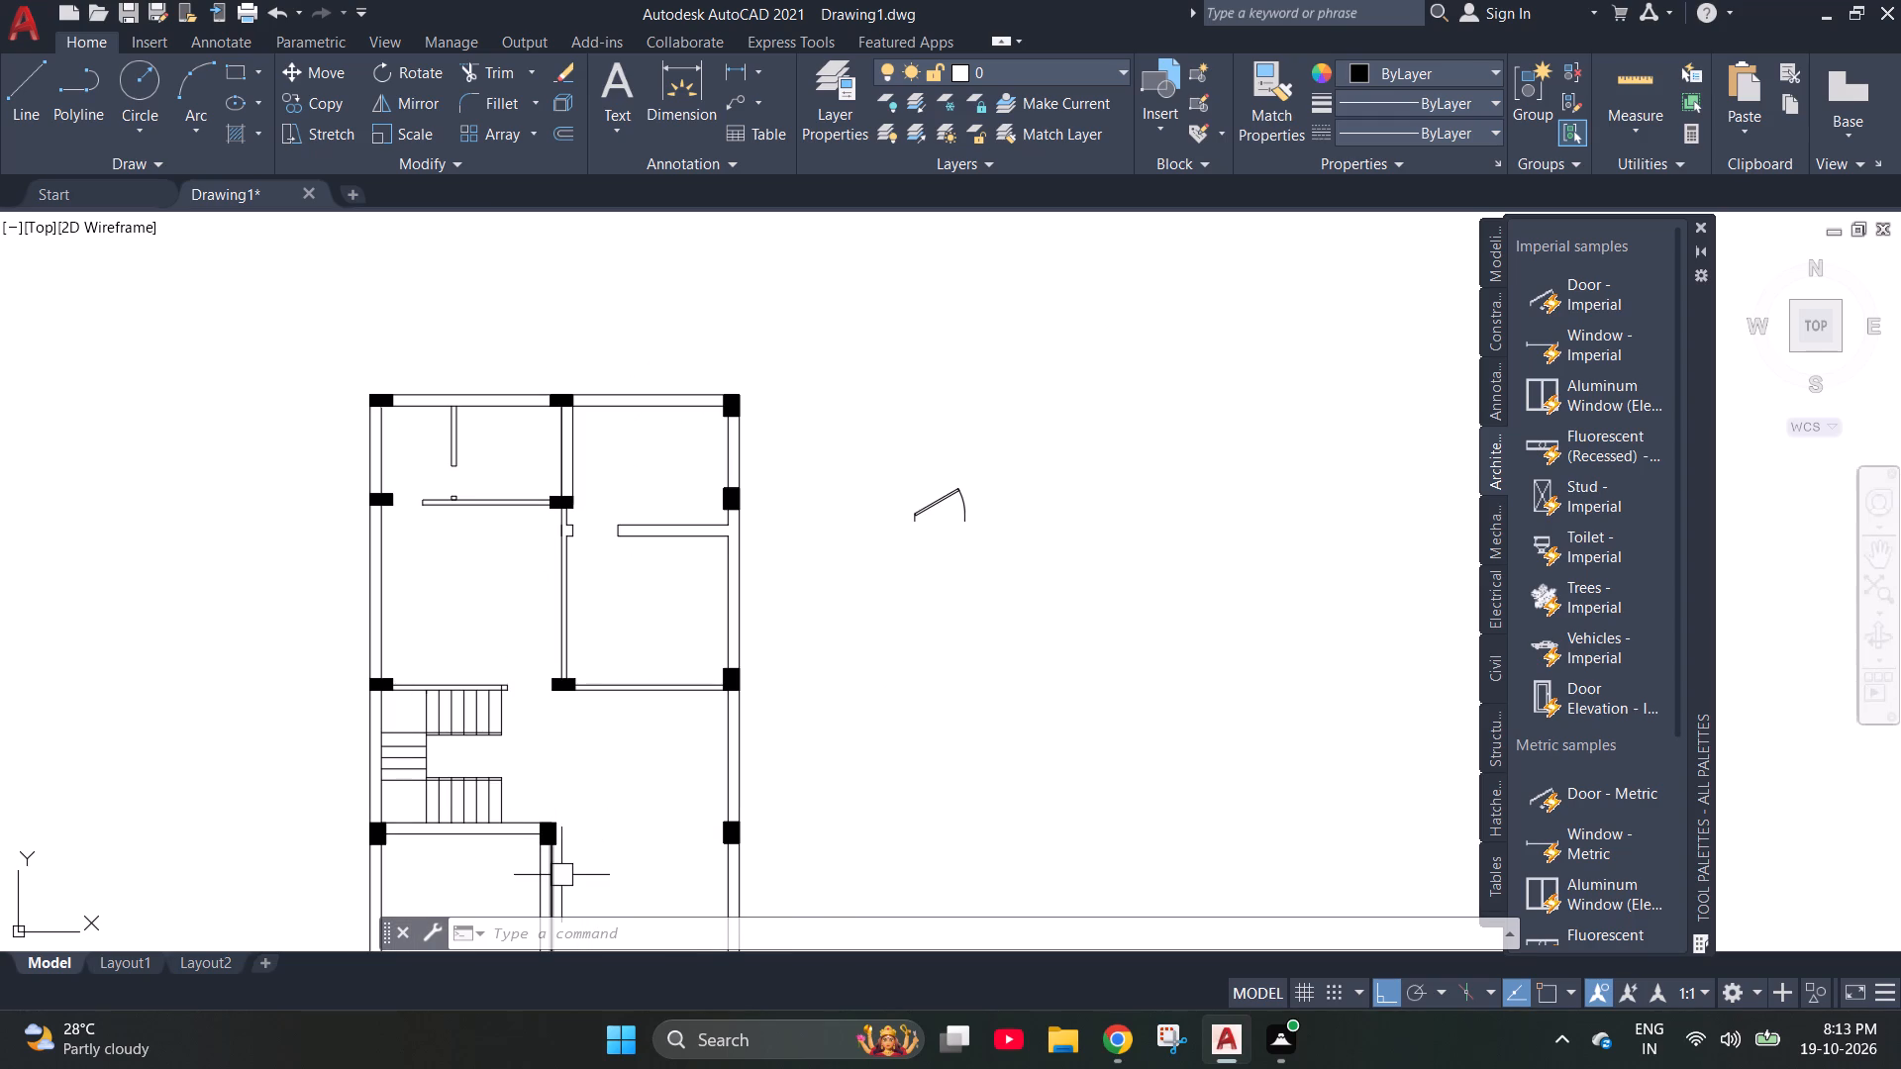
pyautogui.scroll(-1, 569, 571)
pyautogui.scroll(3, 578, 838)
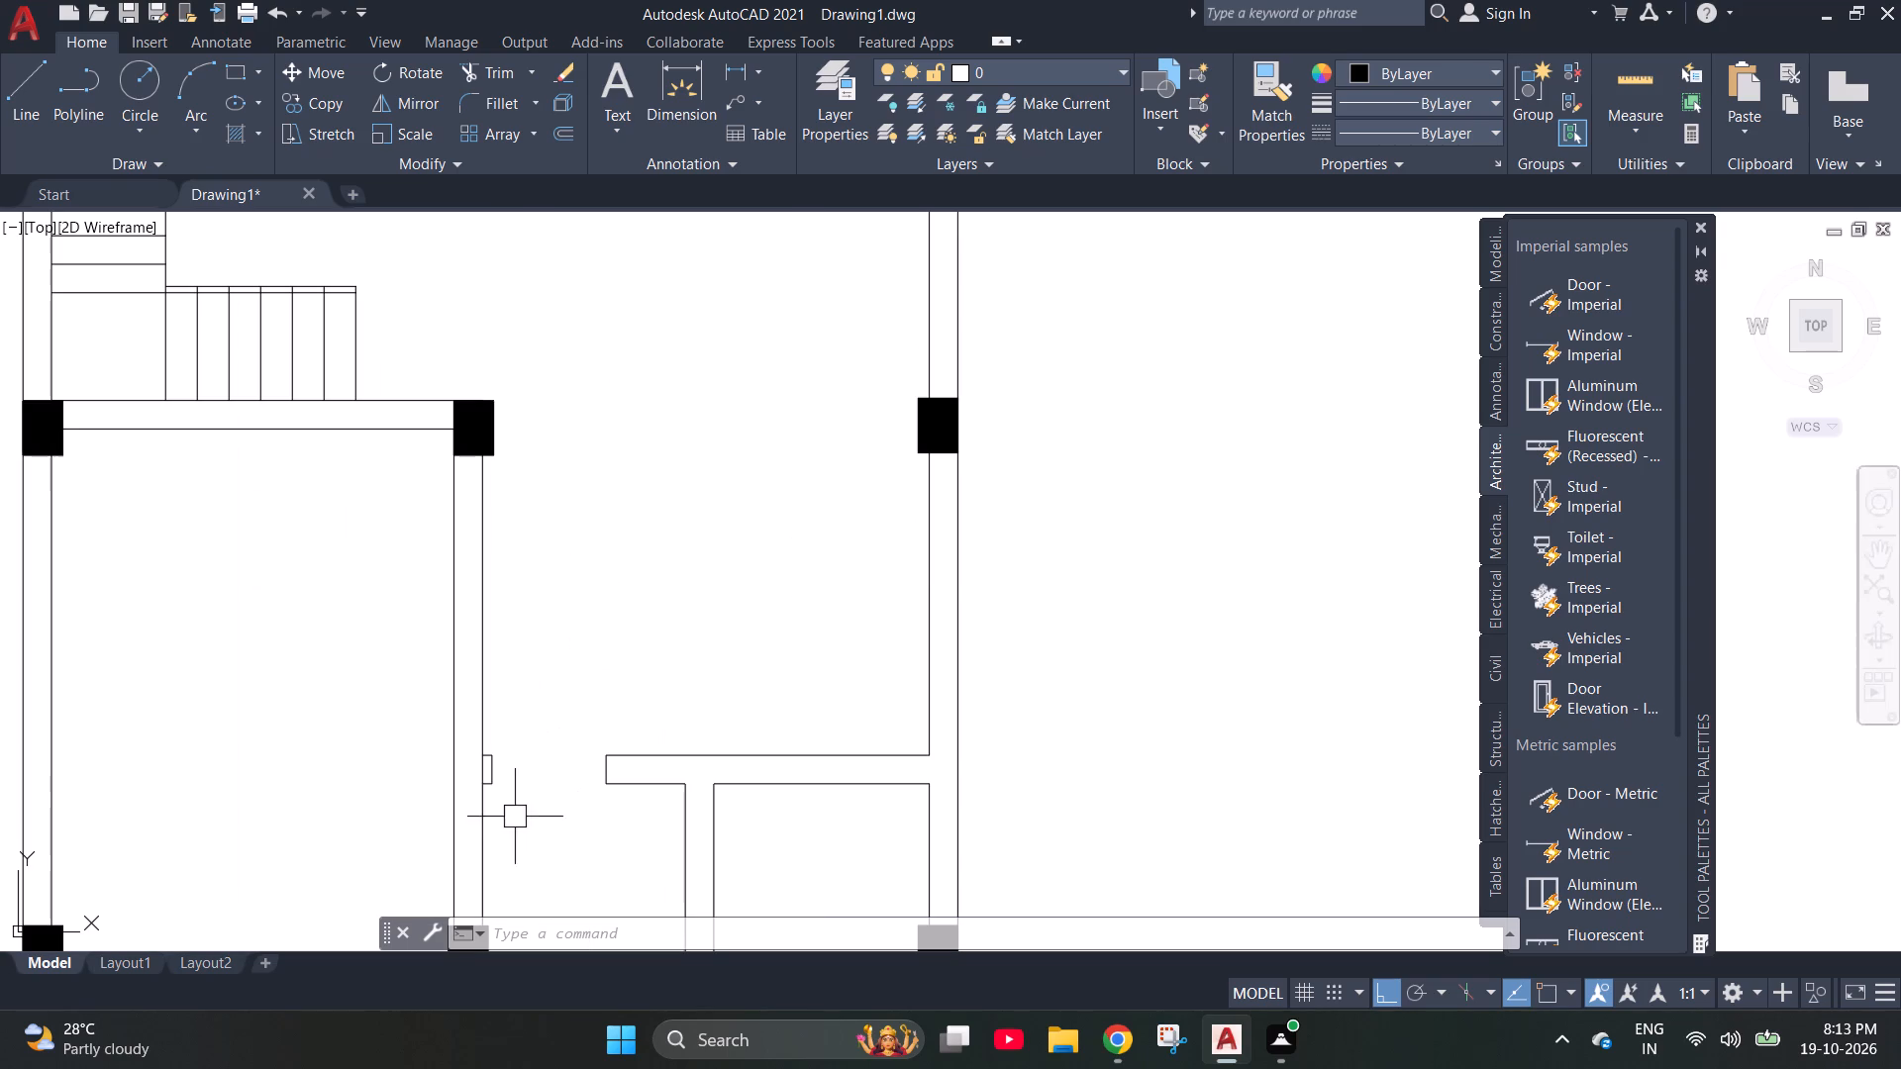
pyautogui.scroll(4, 485, 786)
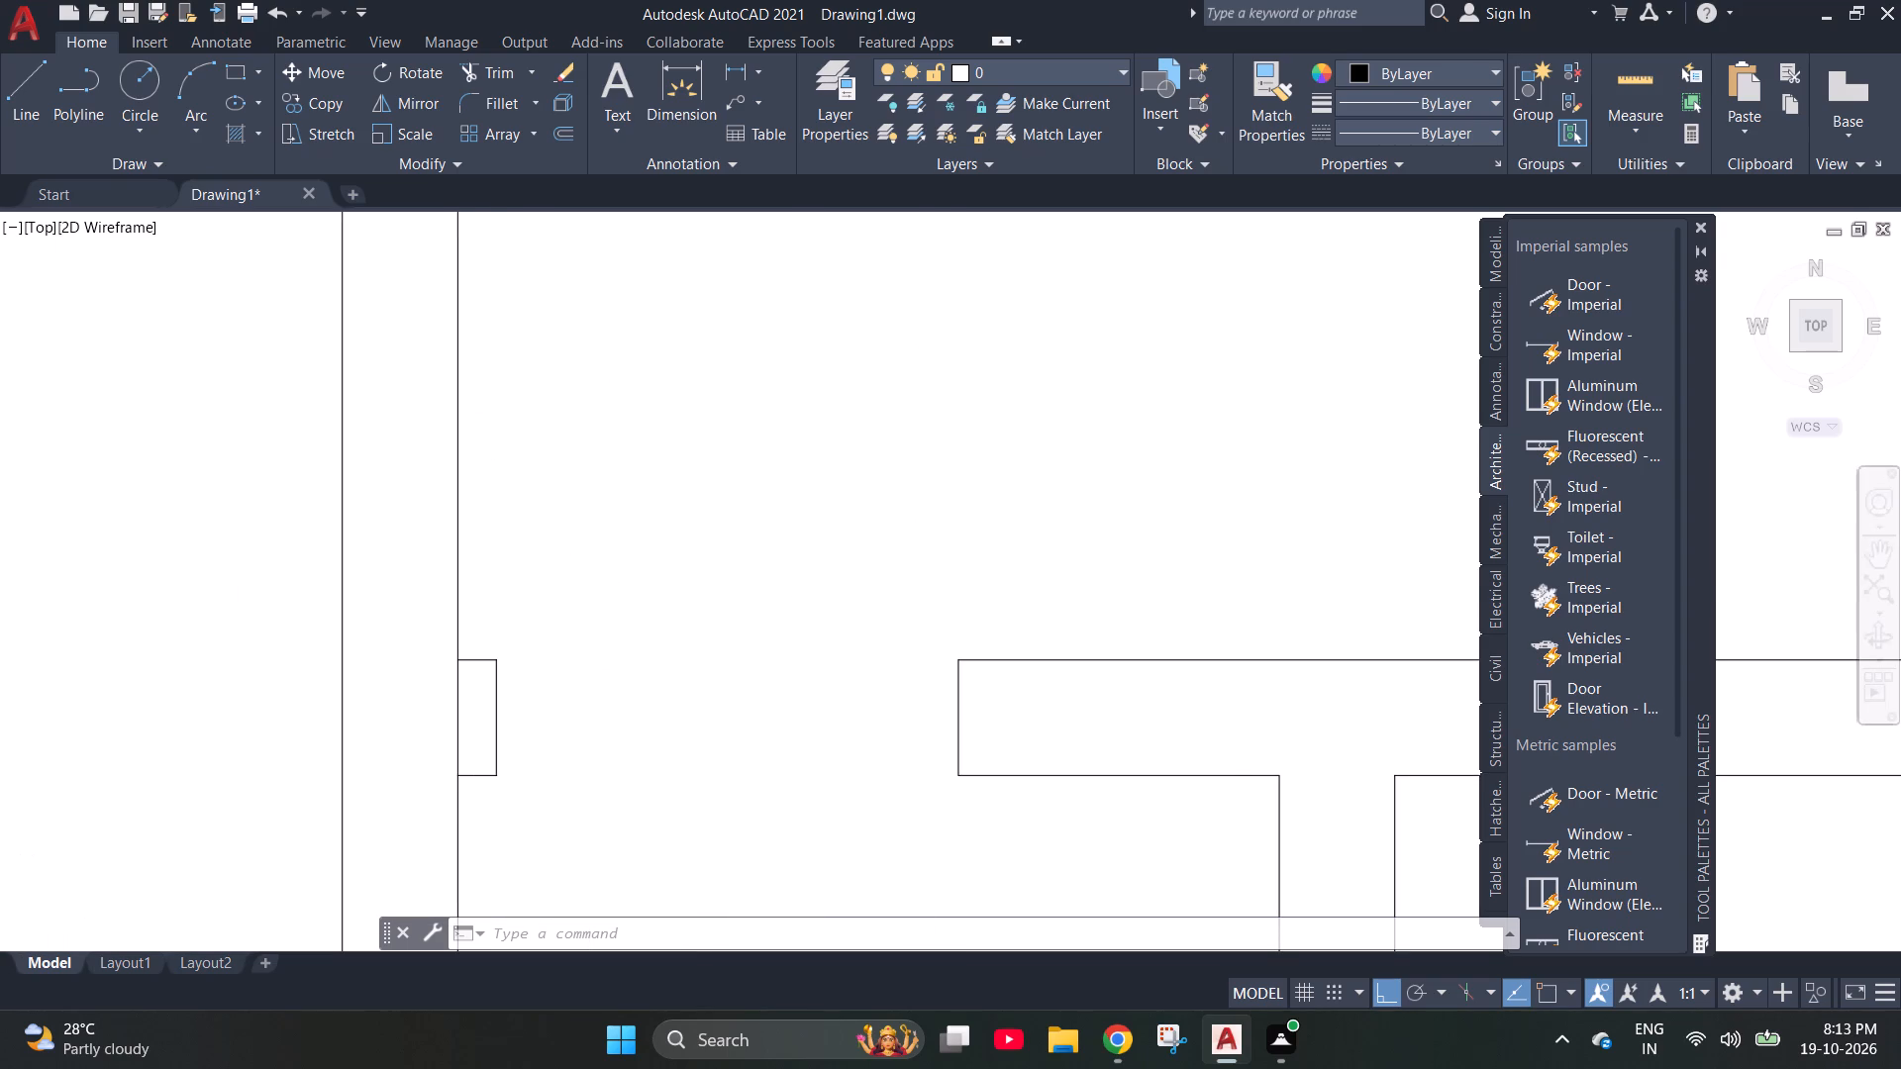
pyautogui.press('Escape')
pyautogui.write('tr')
pyautogui.press('Return')
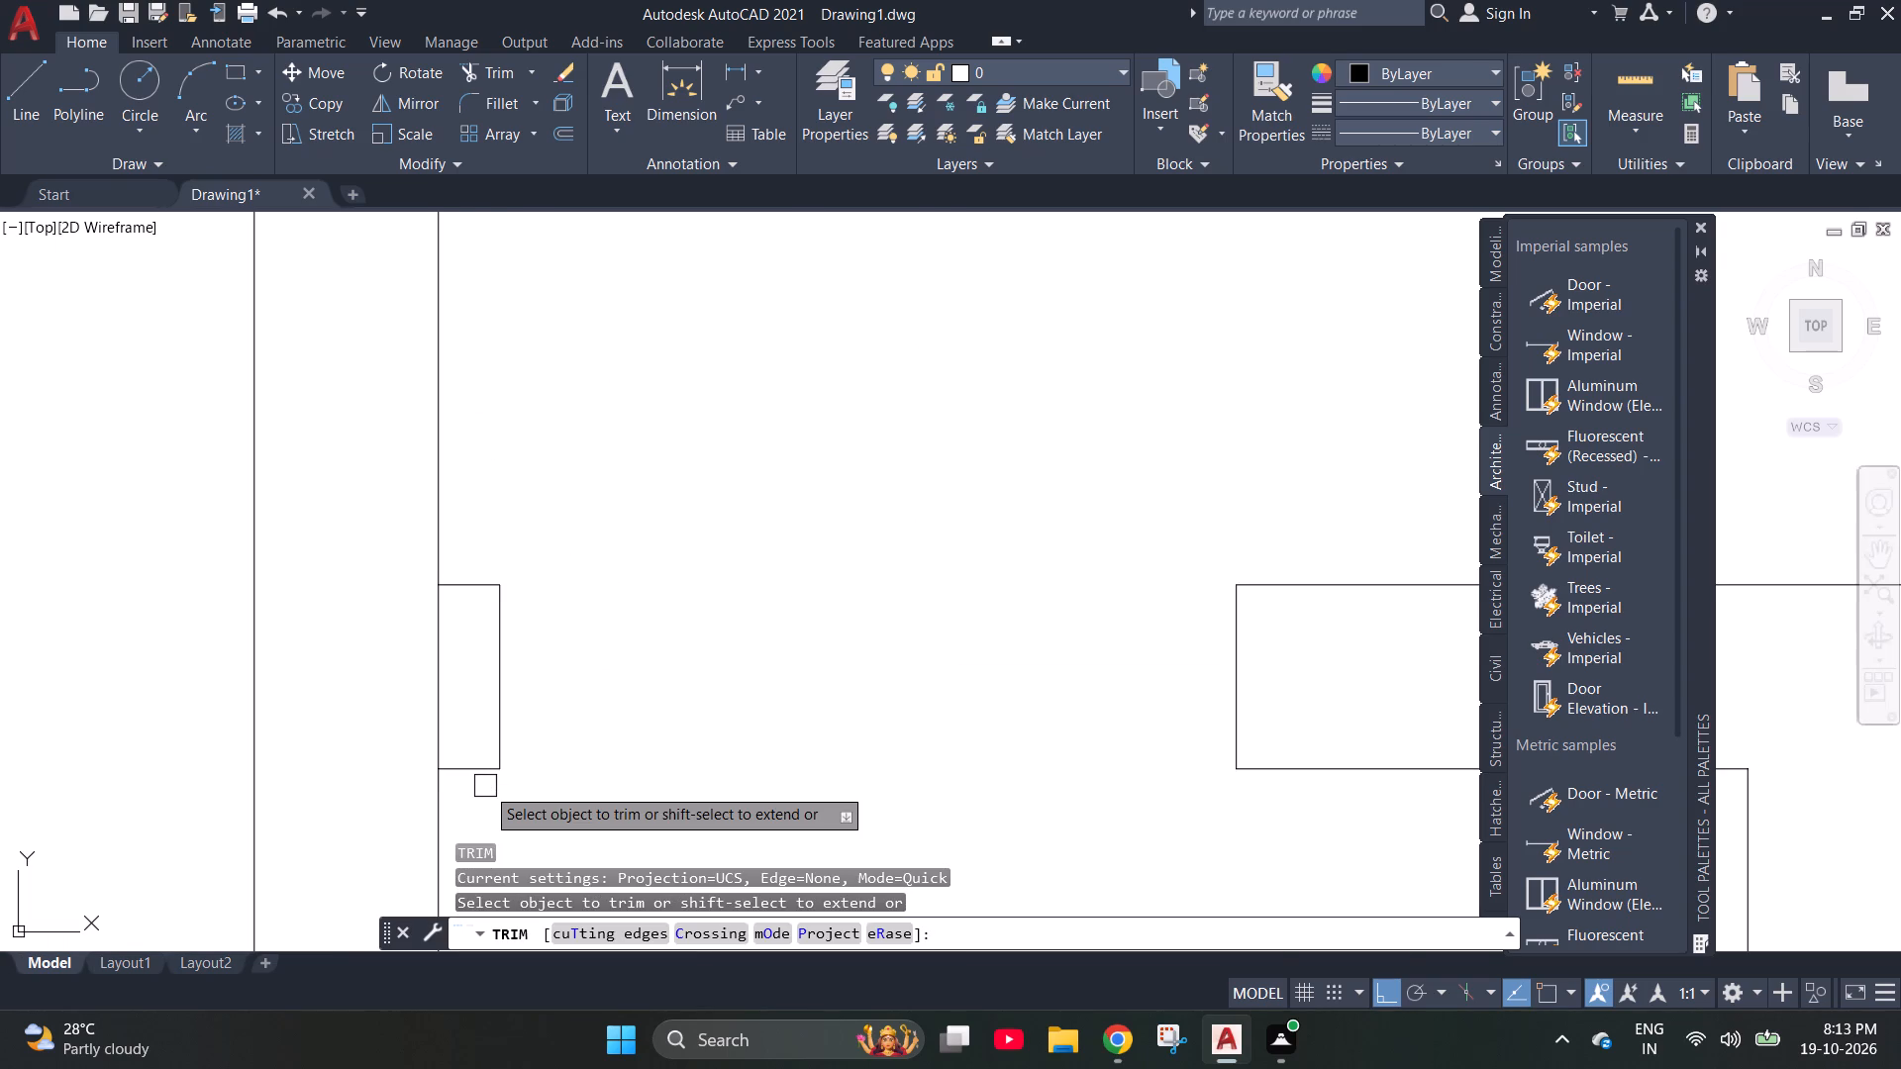
pyautogui.click(434, 642)
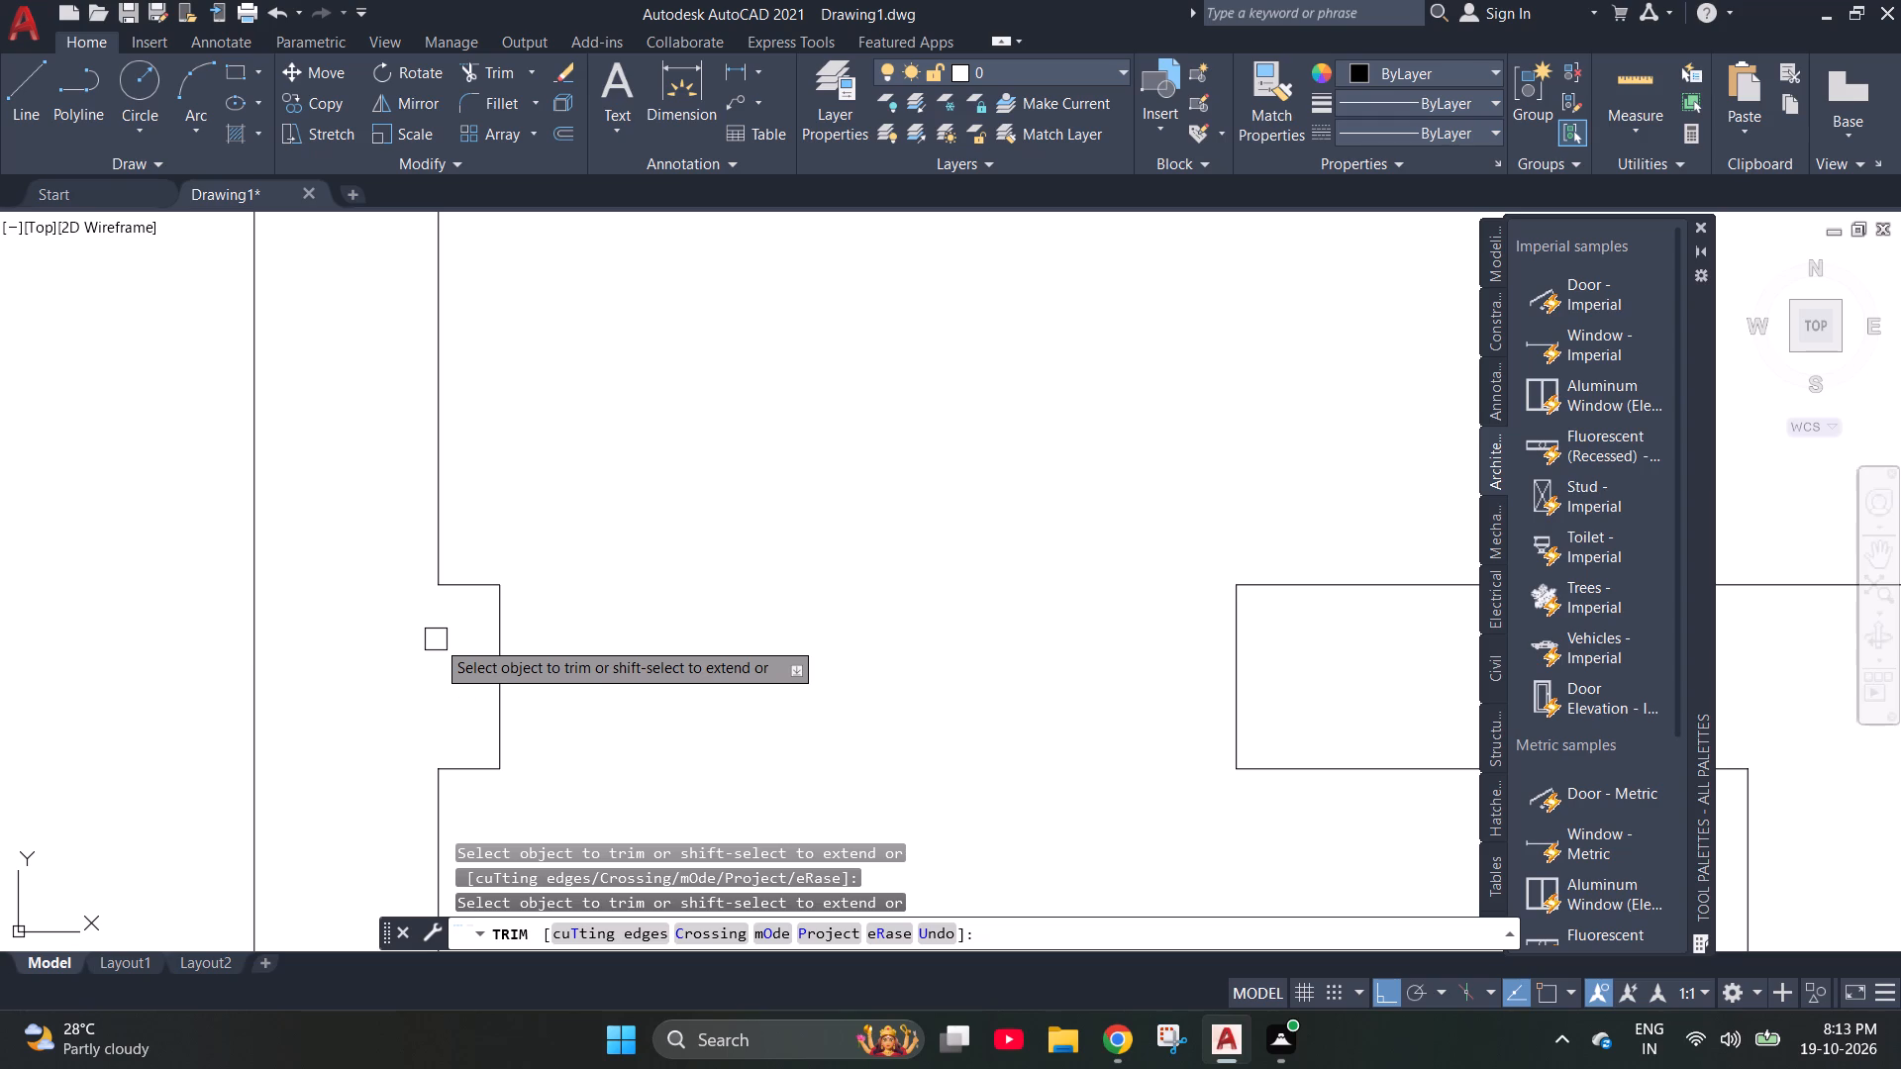
pyautogui.press('Escape')
pyautogui.press('Escape')
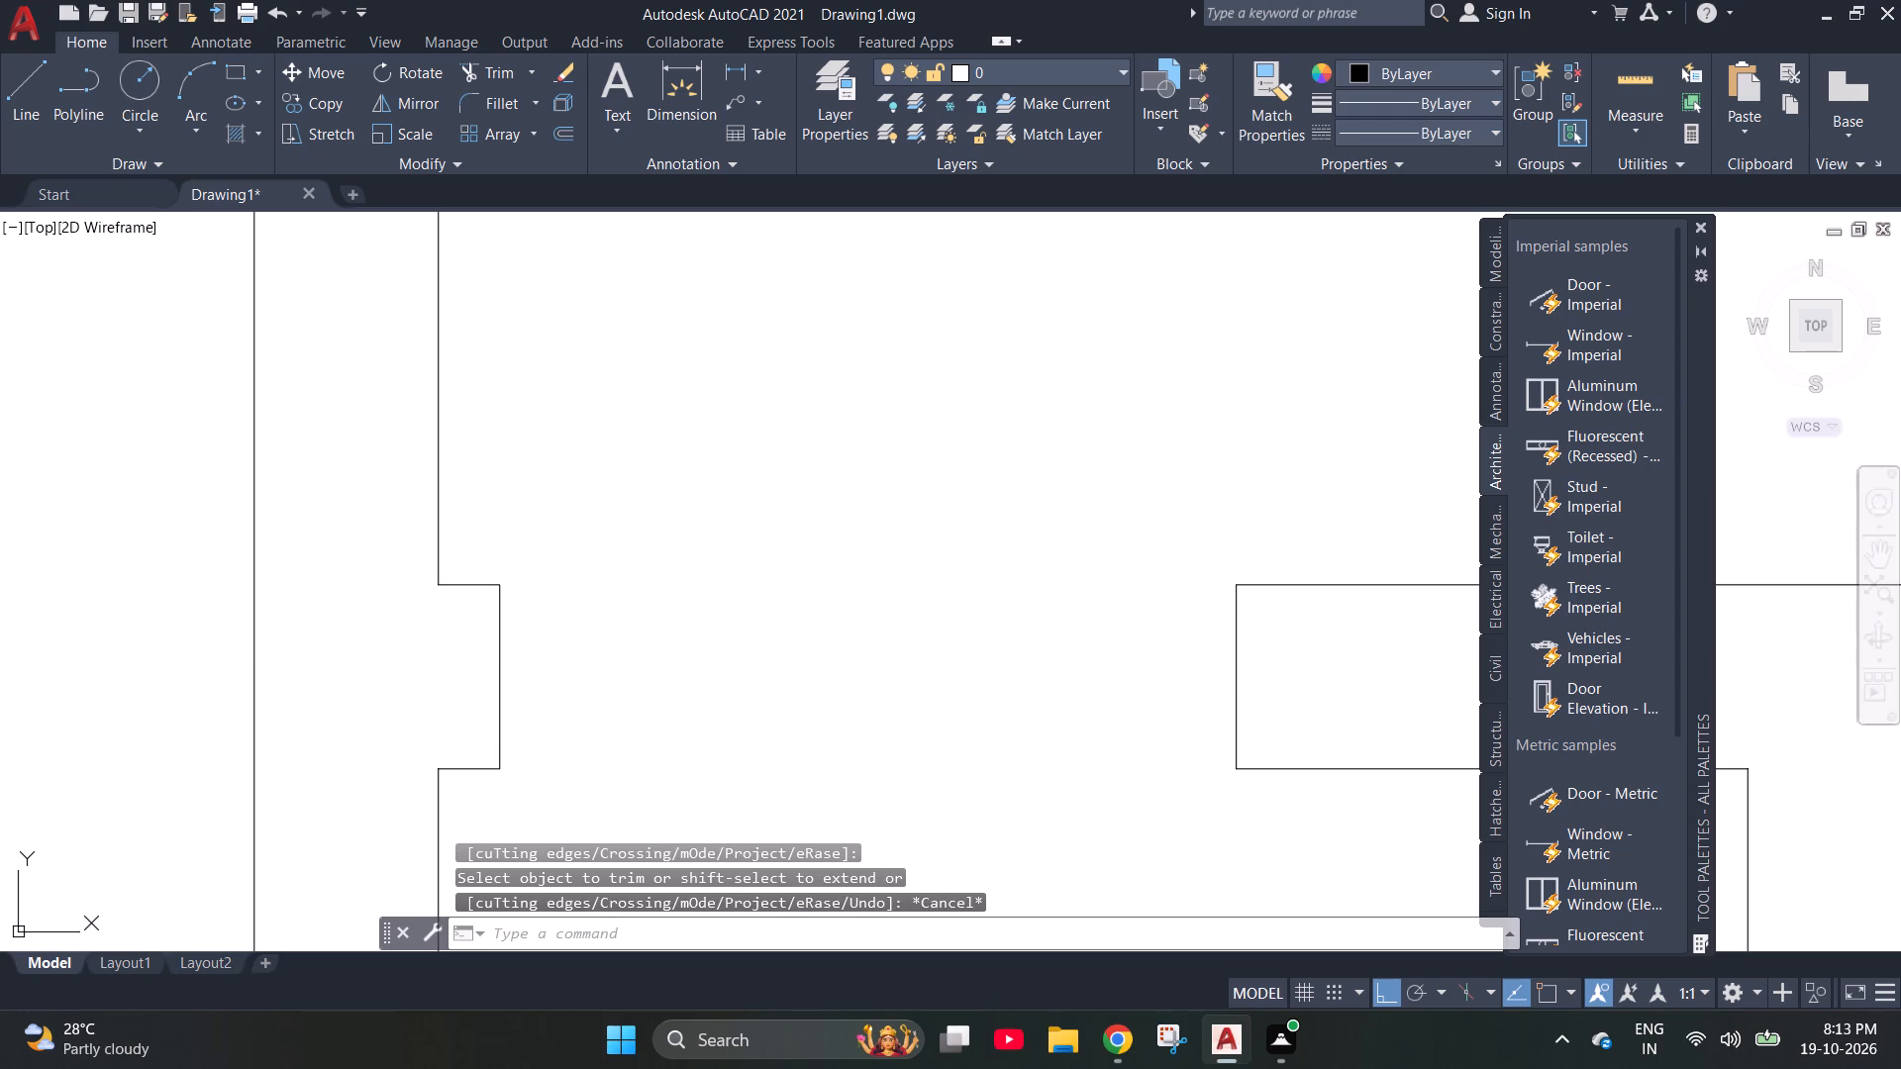
# Extend the east face line of the short southern vertical partition up to the horizontal partition's north face.
pyautogui.scroll(1, 89, 312)
pyautogui.scroll(-4, 89, 312)
pyautogui.scroll(-1, 576, 508)
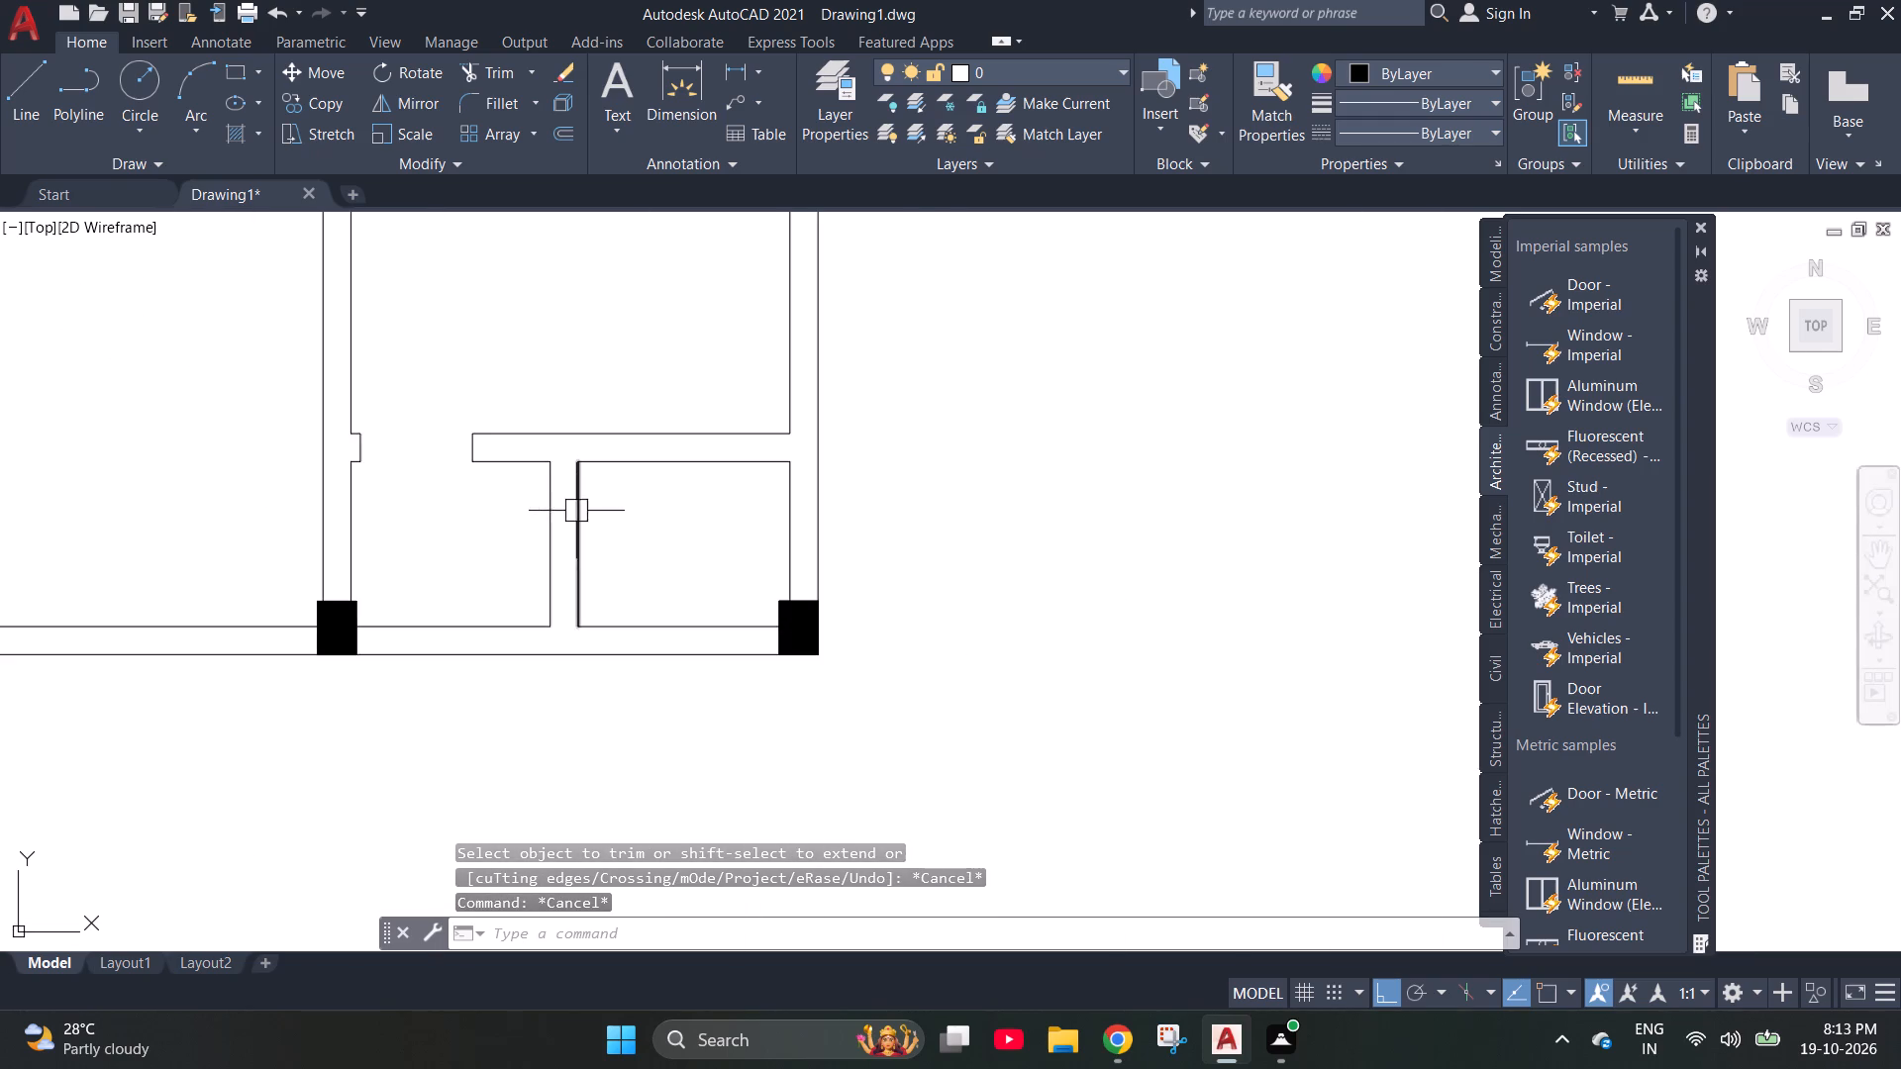
pyautogui.scroll(-2, 568, 532)
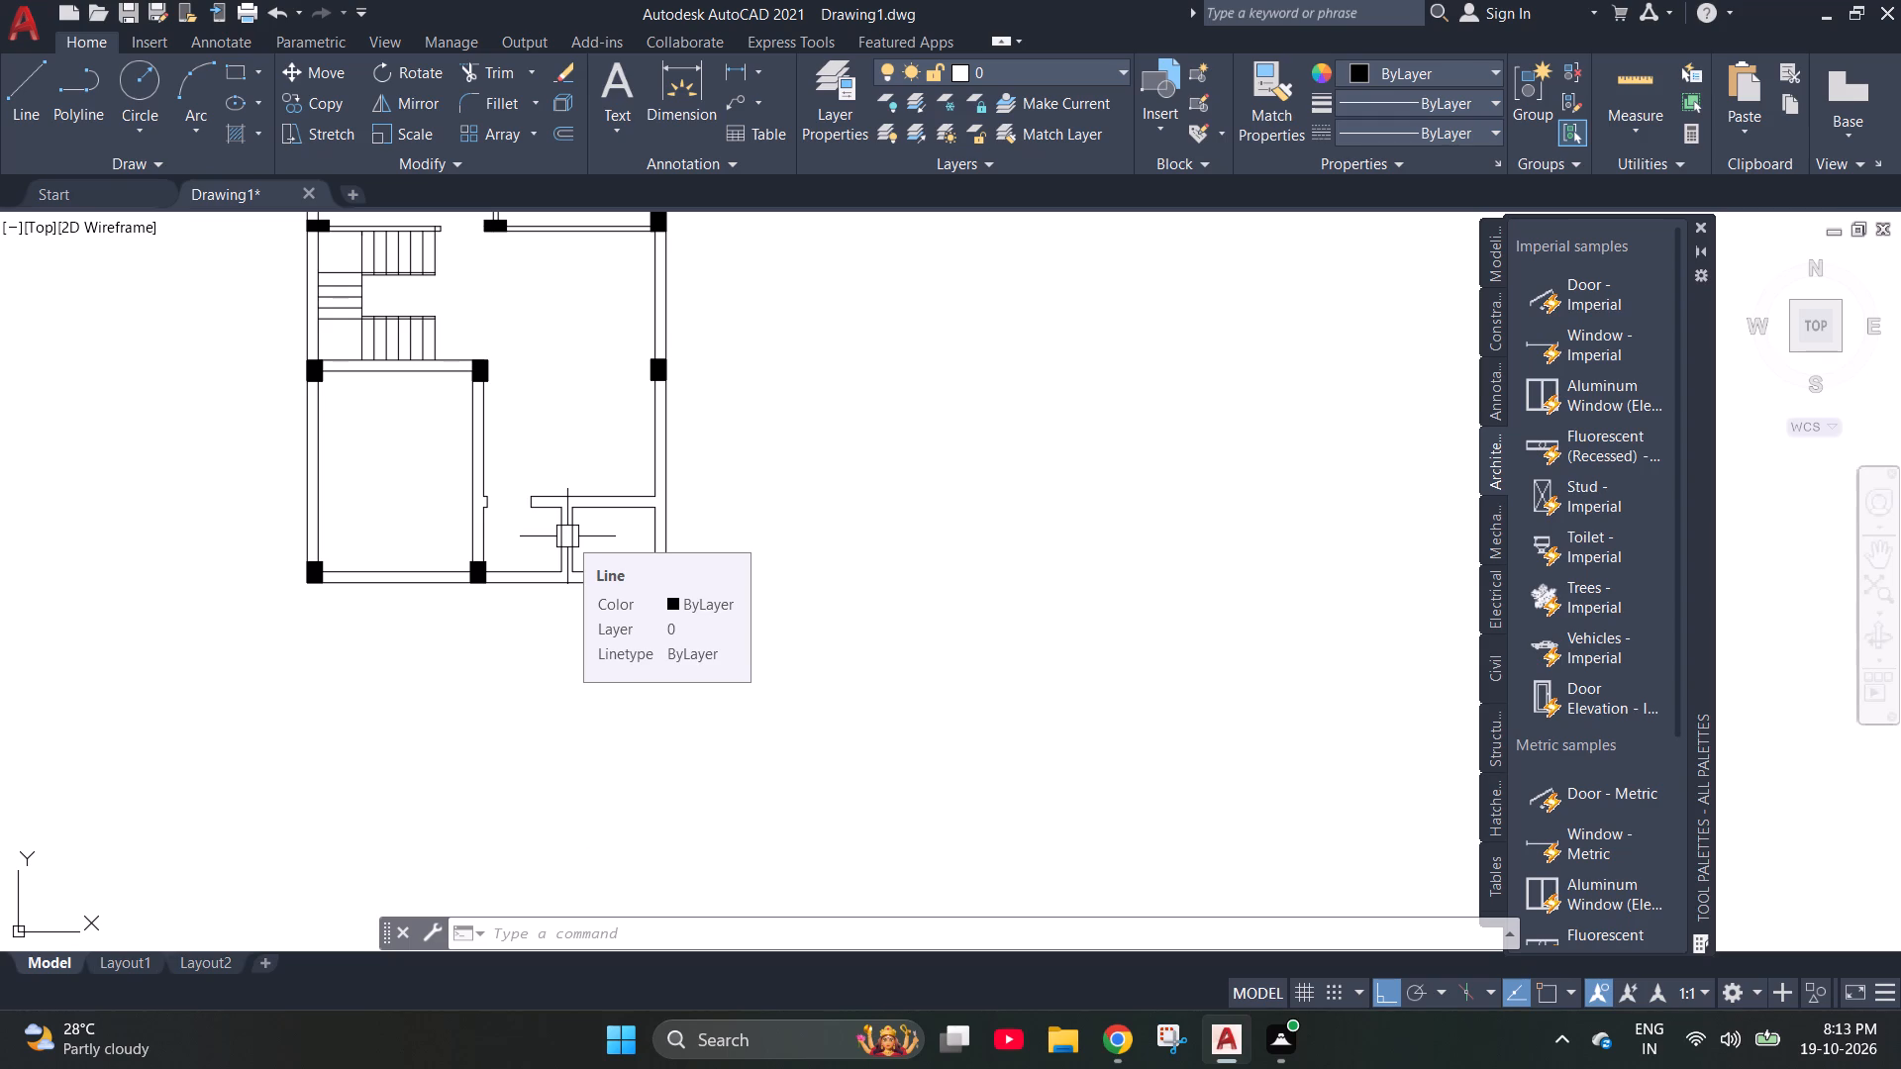
pyautogui.press('Escape')
pyautogui.press('Escape')
pyautogui.write('ex')
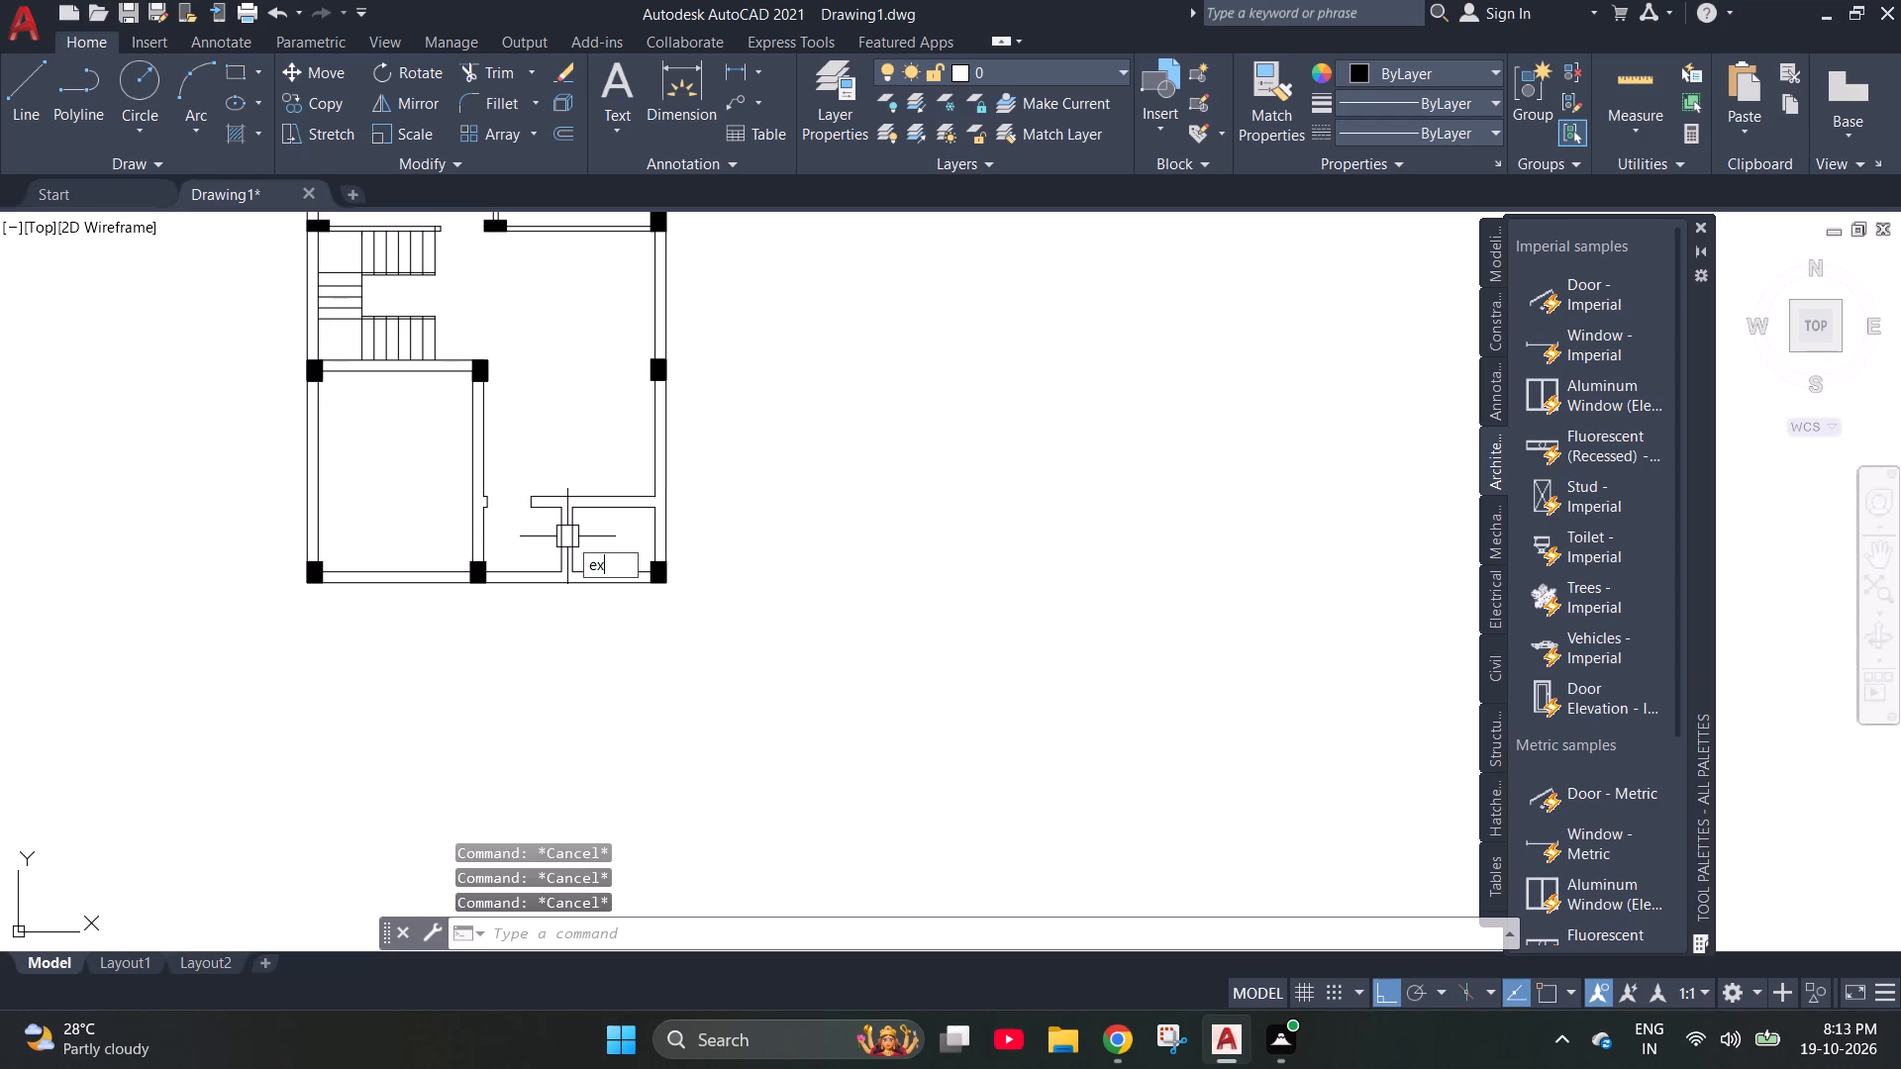
pyautogui.press('Return')
pyautogui.scroll(2, 567, 536)
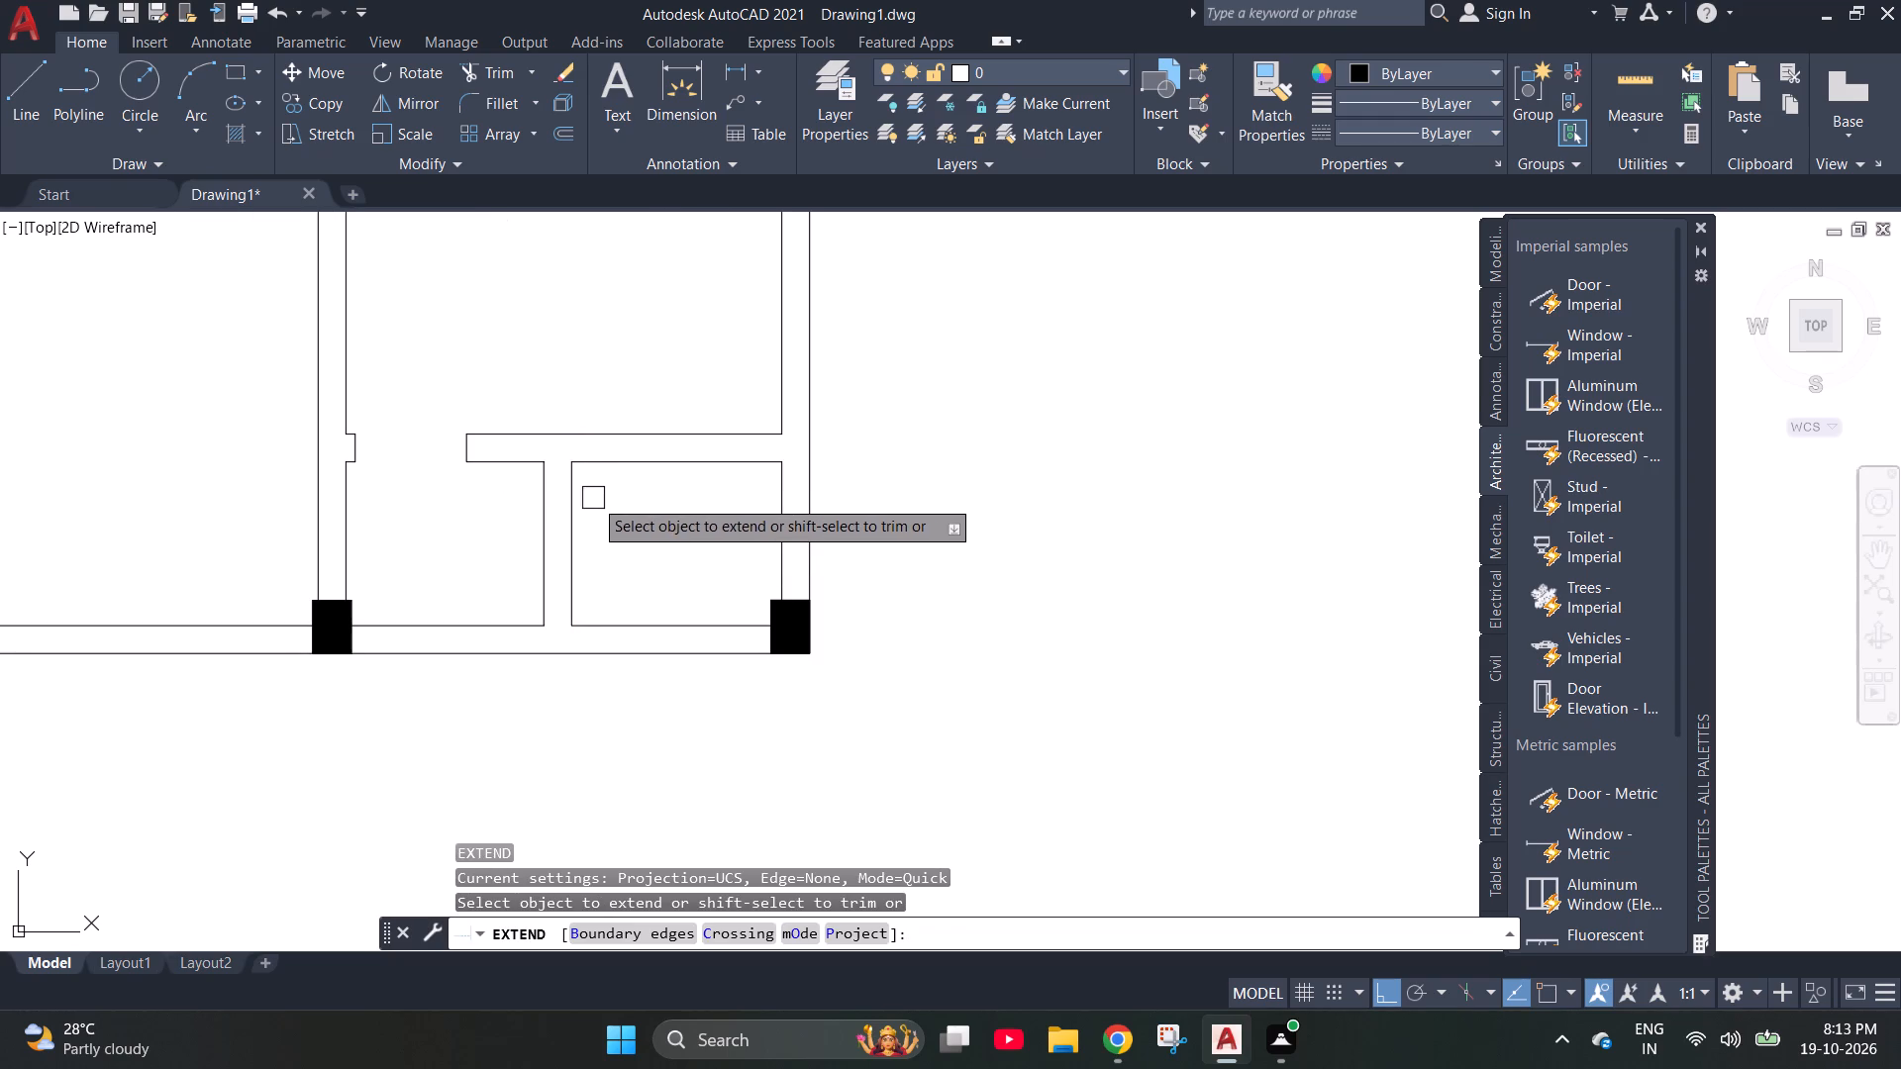
pyautogui.click(576, 501)
pyautogui.press('Escape')
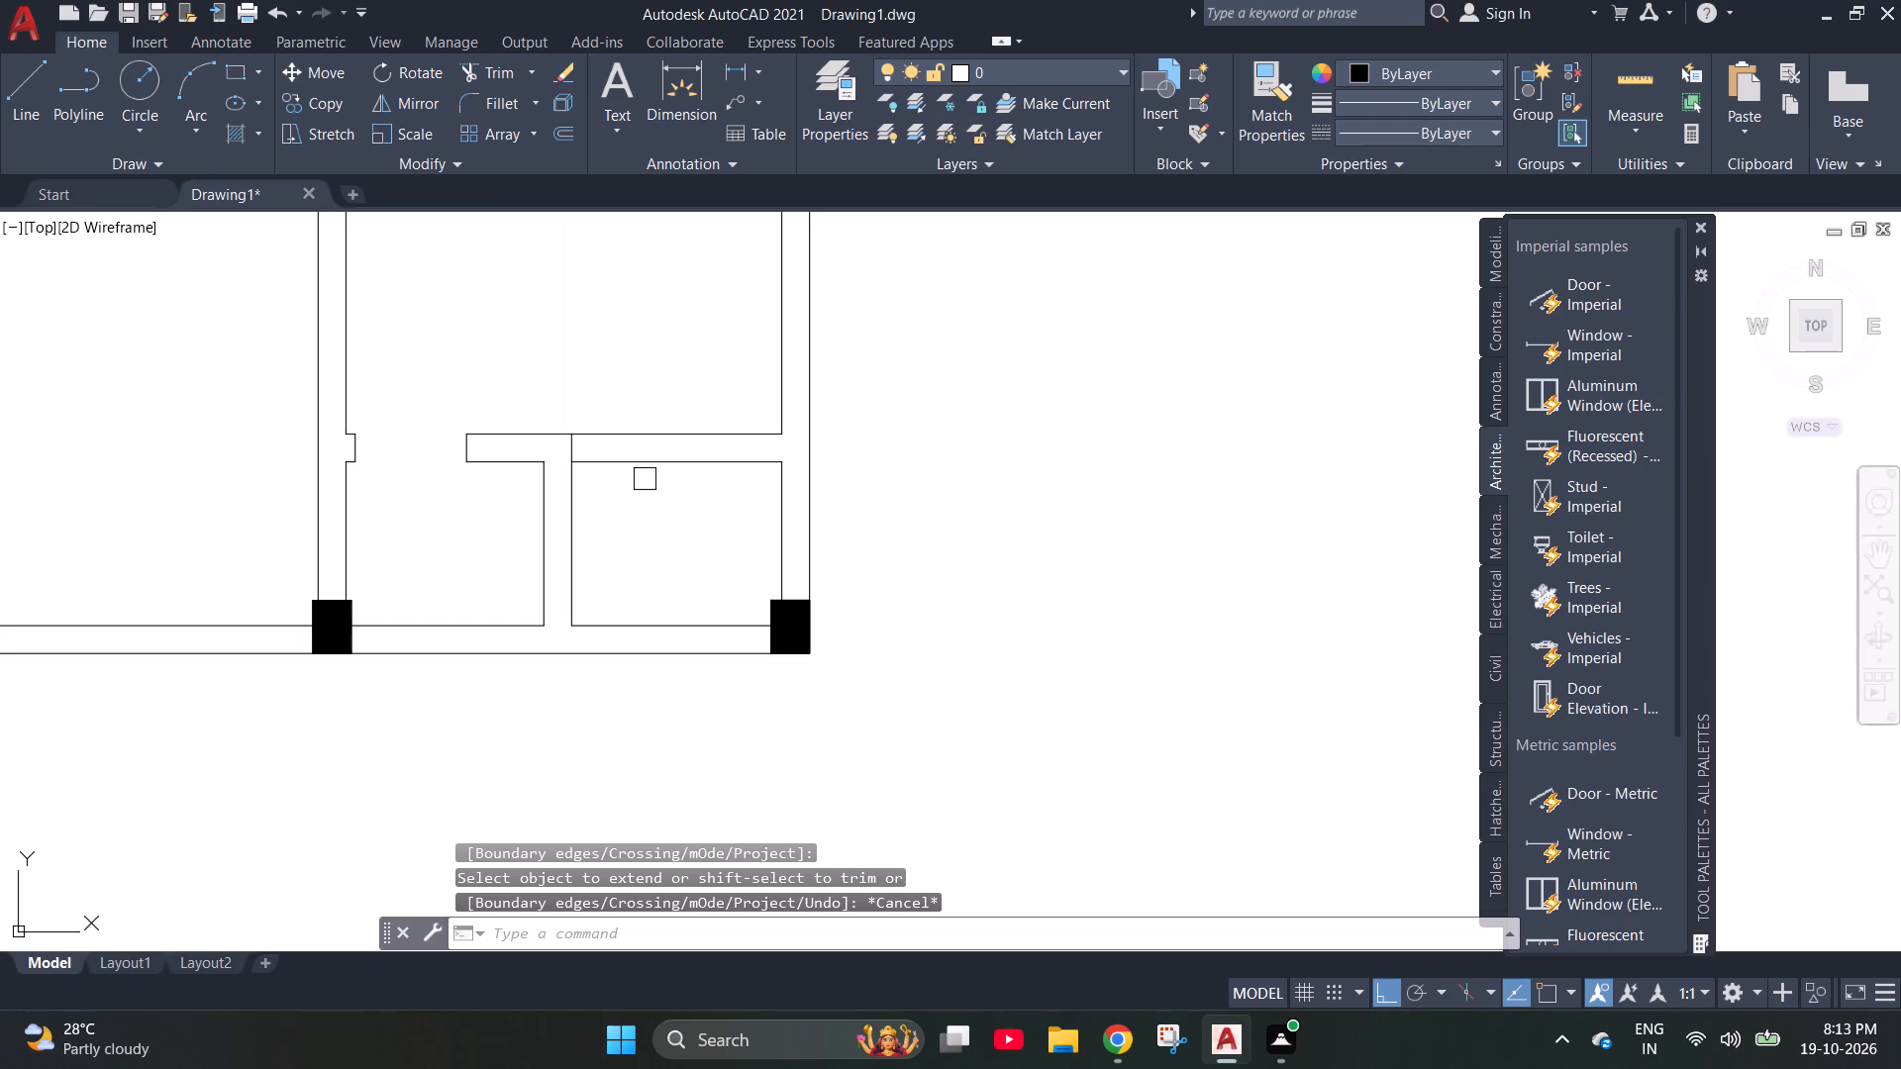
# Offset the extended east face line of the short vertical partition 3' to the east.
pyautogui.press('o')
pyautogui.press('Return')
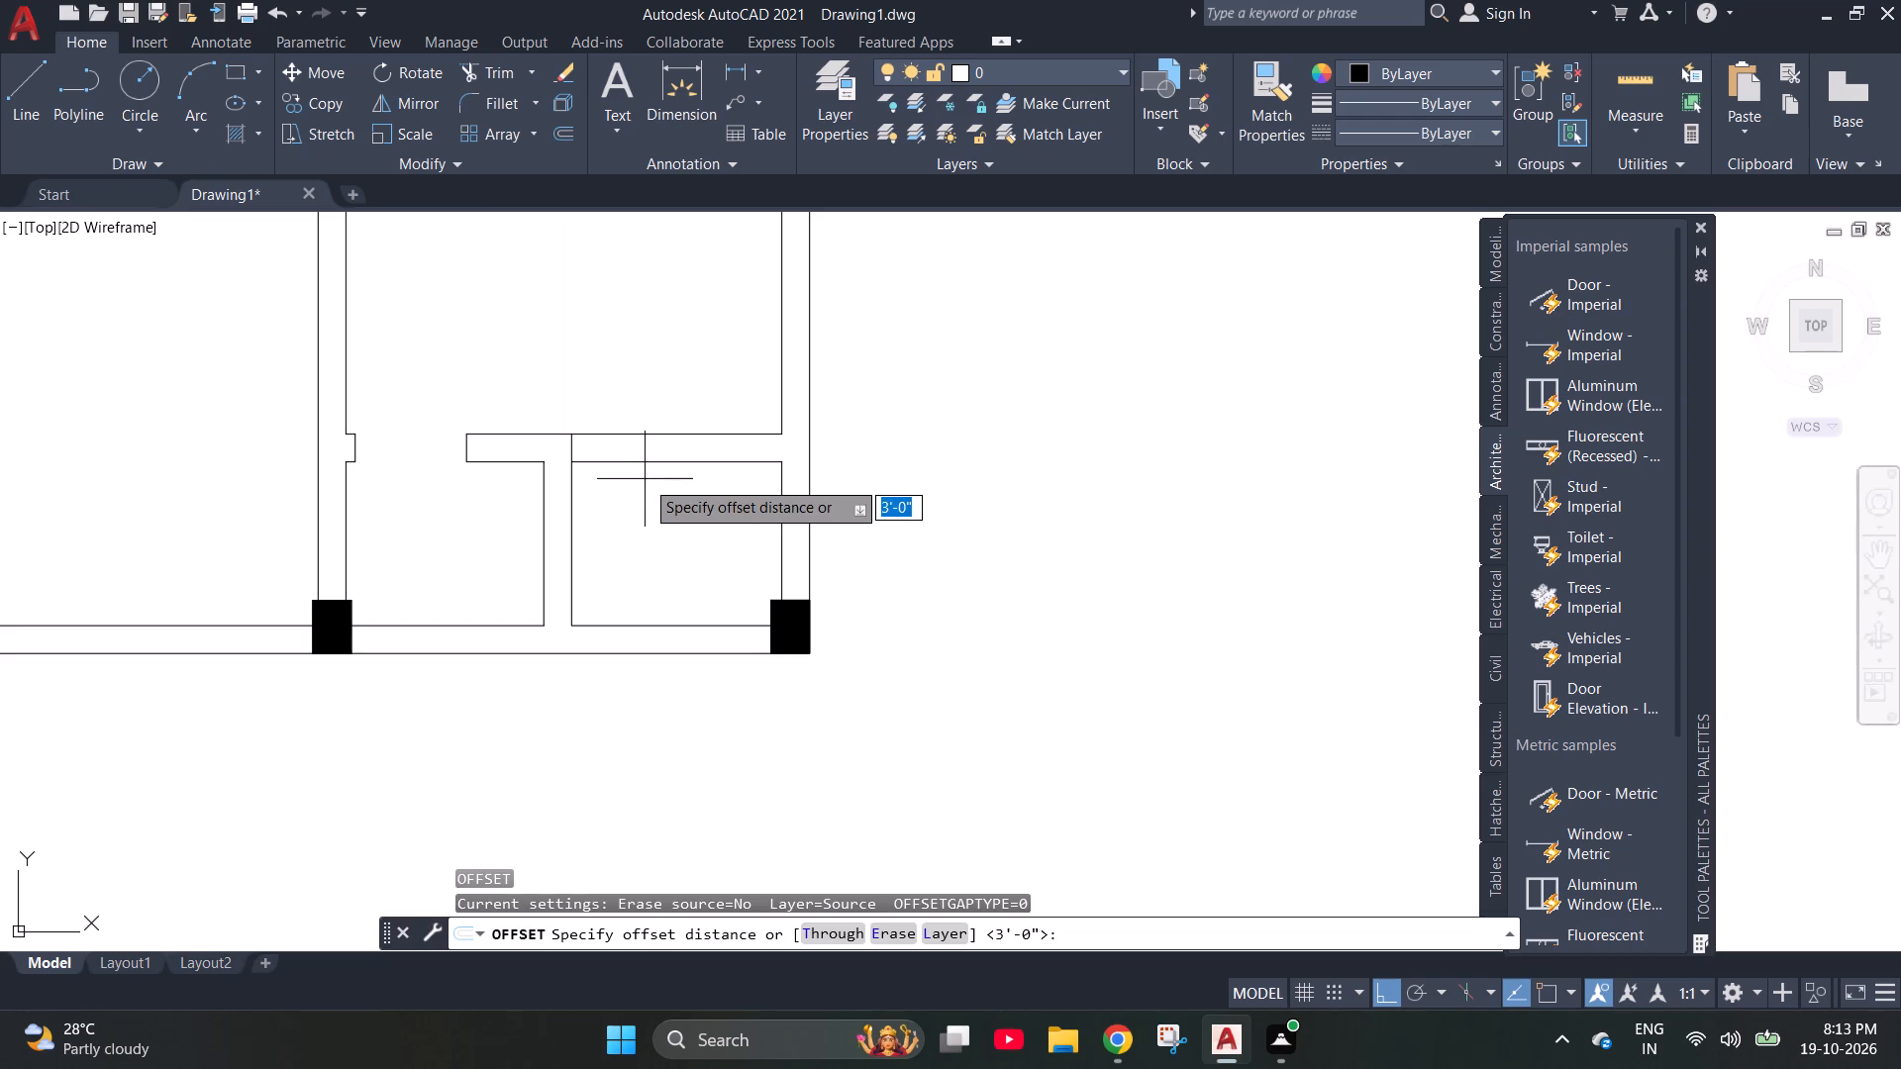
pyautogui.press('2')
pyautogui.press('BackSpace')
pyautogui.write("3'")
pyautogui.press('Return')
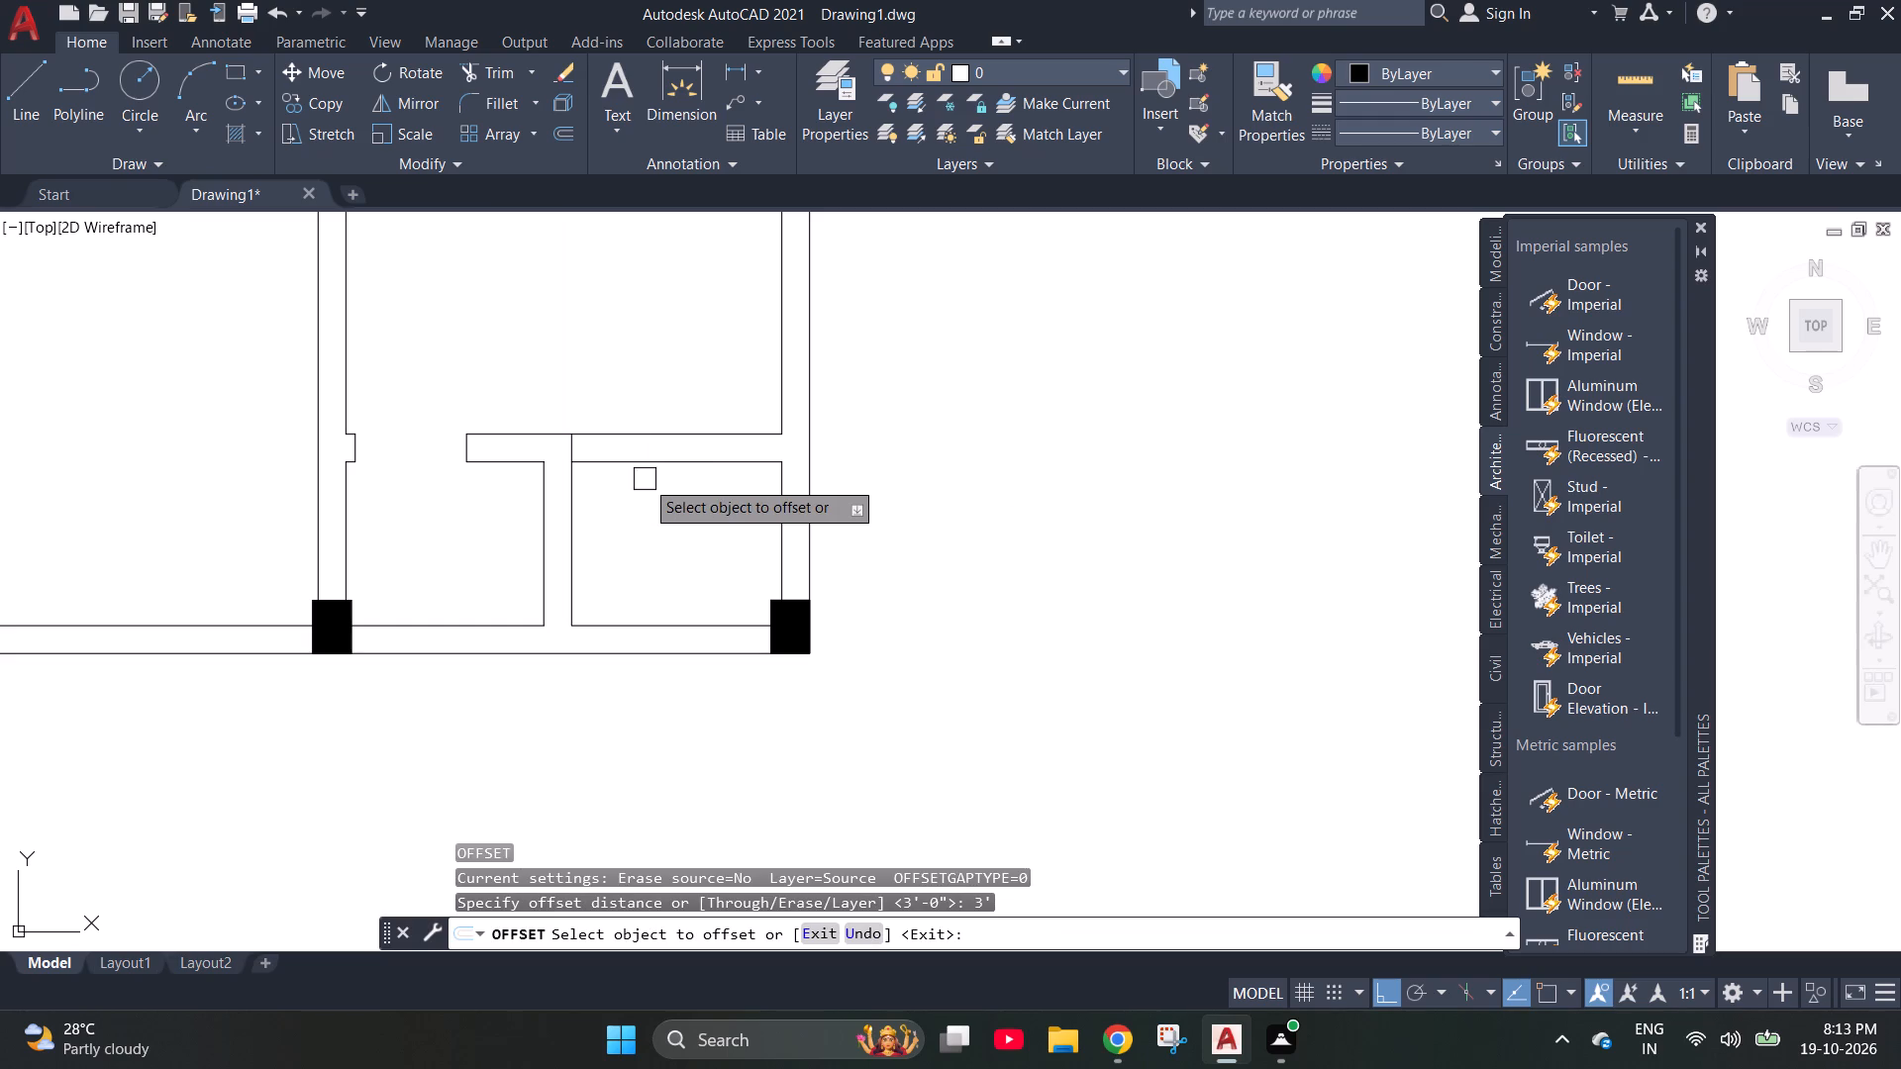
pyautogui.moveTo(574, 576); pyautogui.dragTo(588, 573)
pyautogui.click(650, 550)
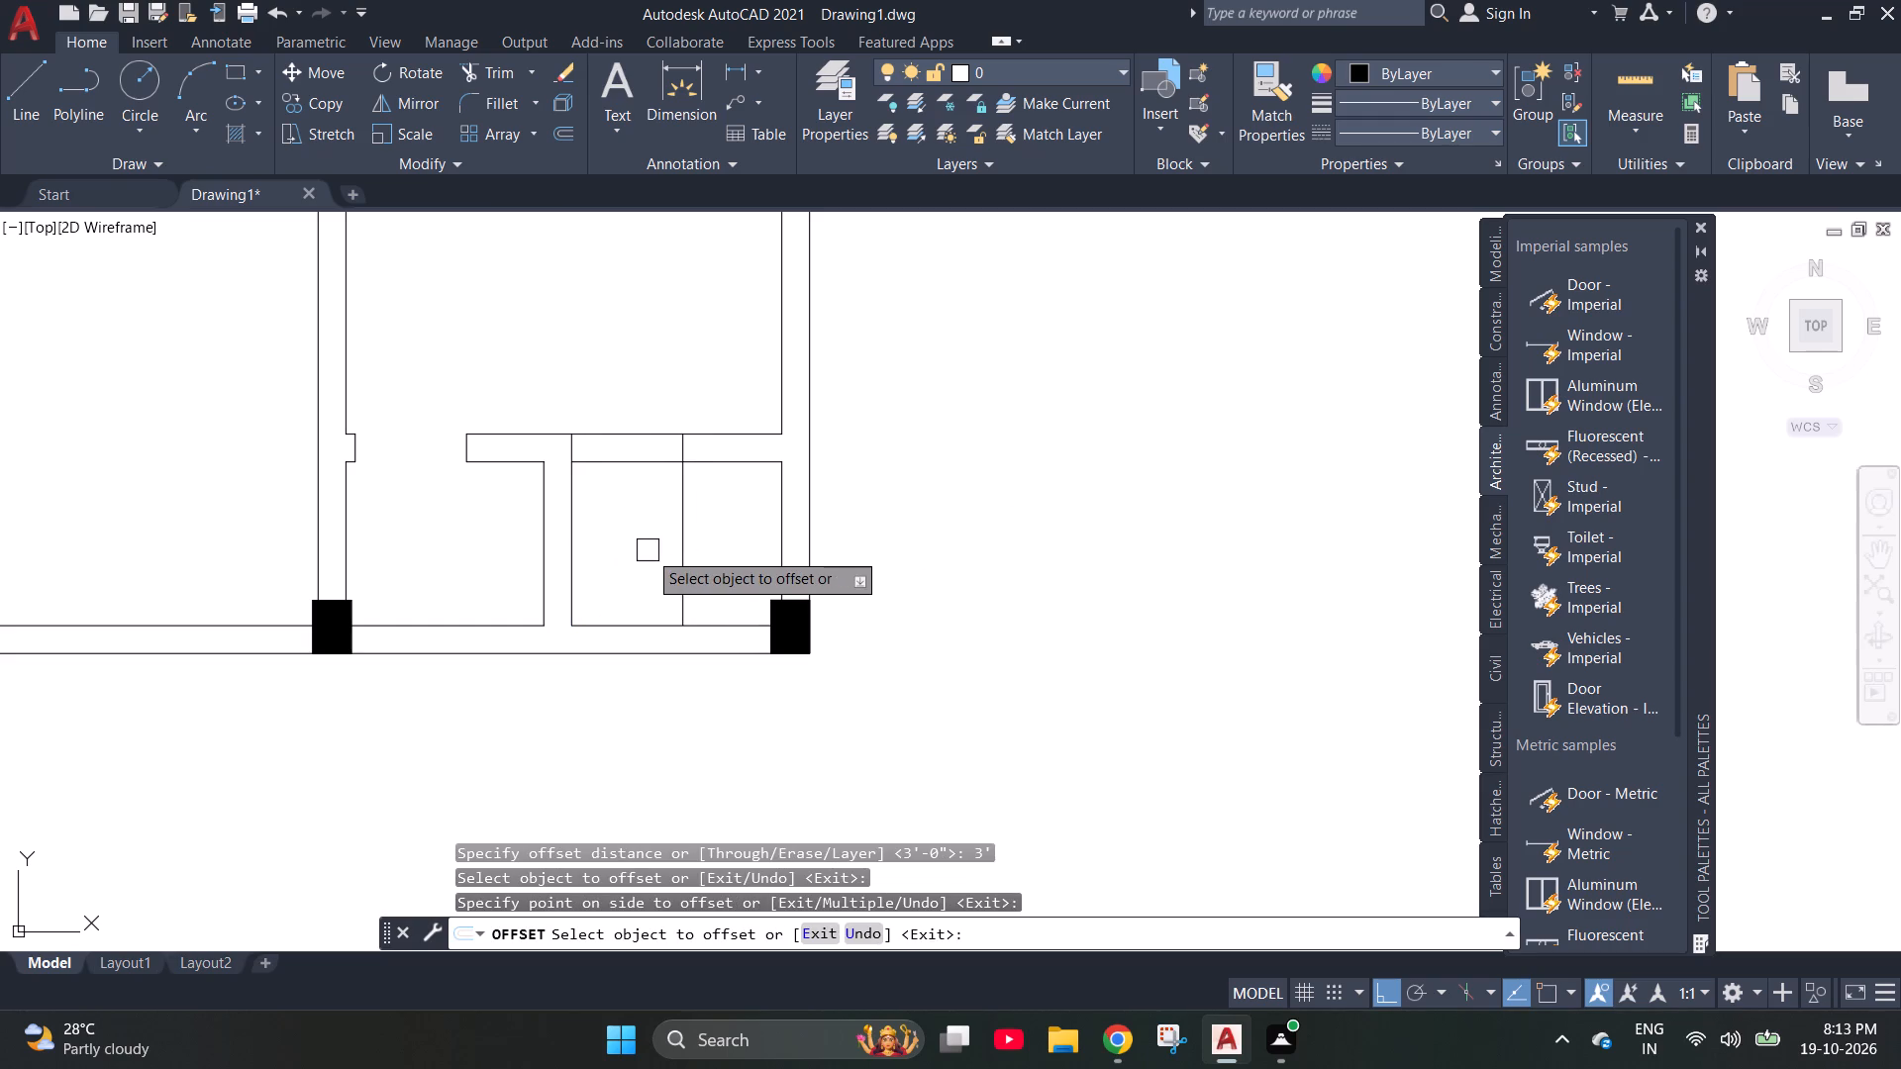
pyautogui.press('Escape')
# Trim the 3' offset line south of the horizontal partition and the partition's south face line between it and the short vertical partition.
pyautogui.write('tr')
pyautogui.press('Return')
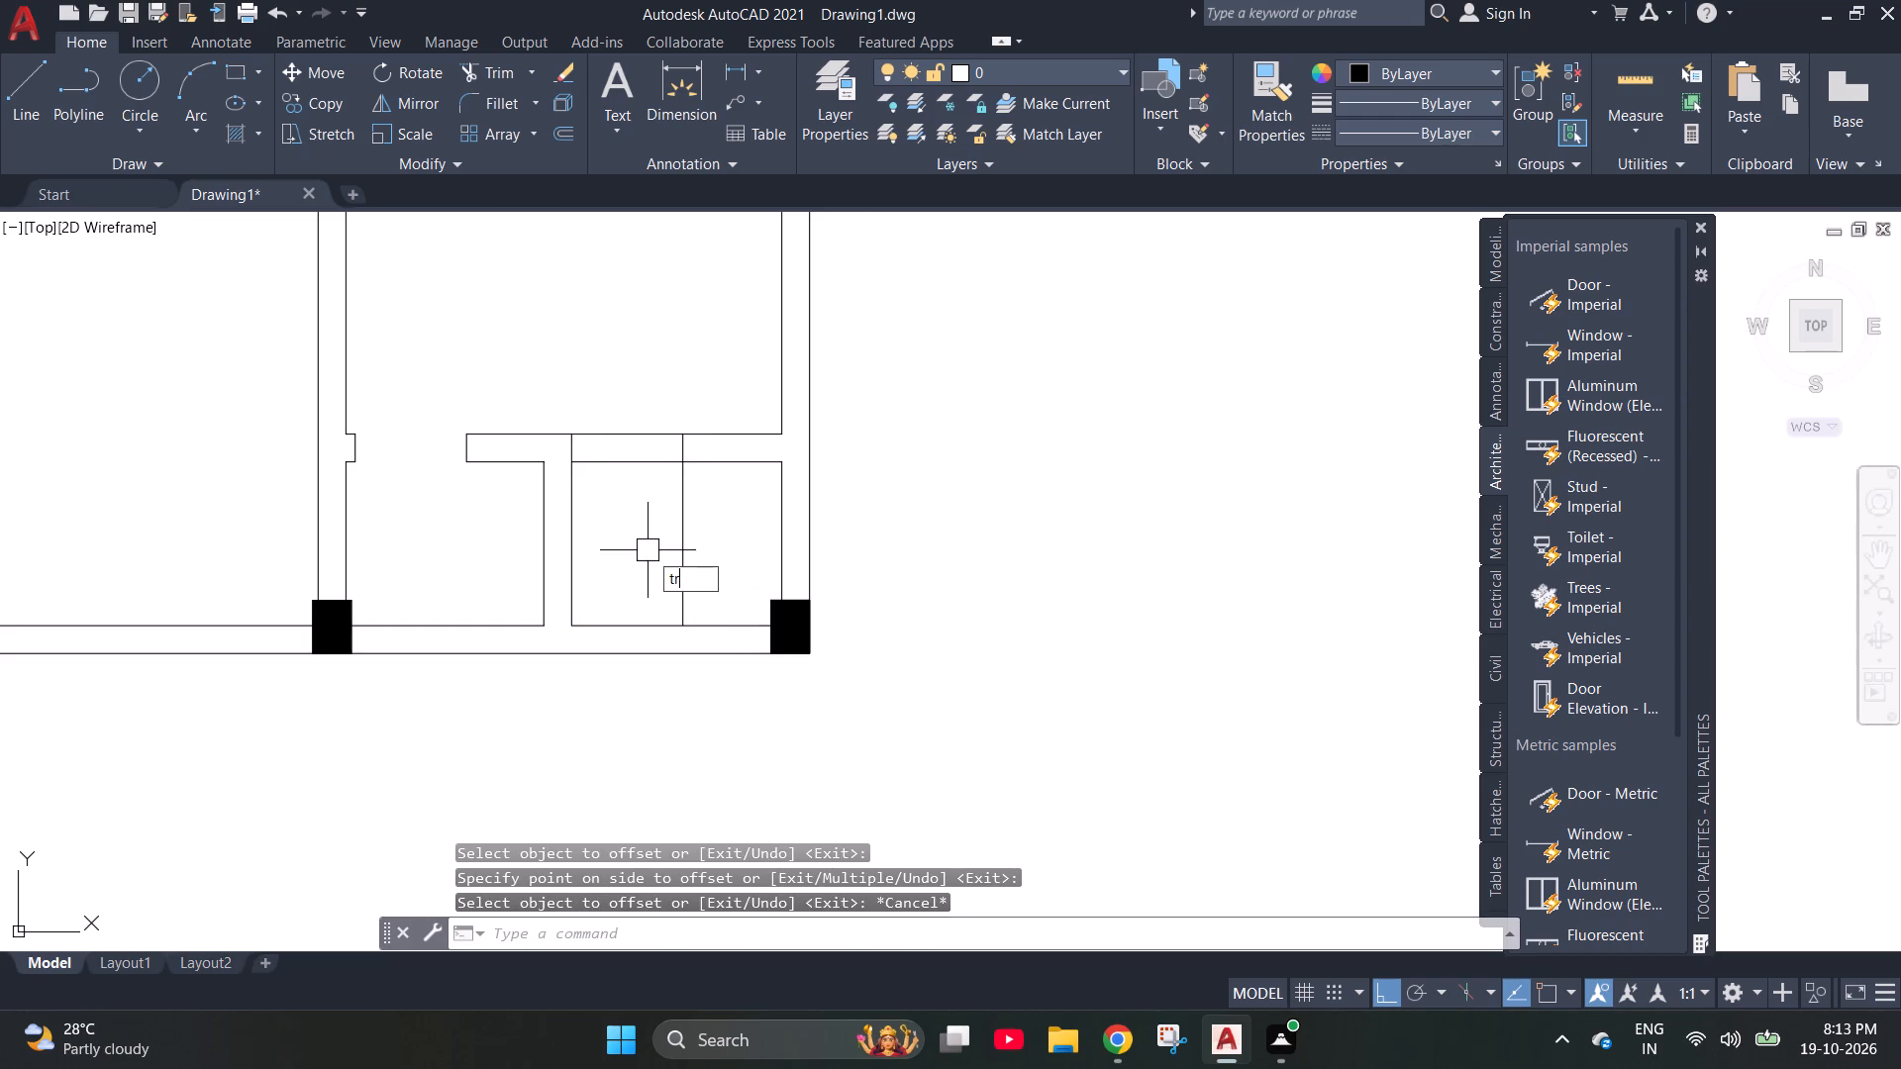
pyautogui.click(671, 494)
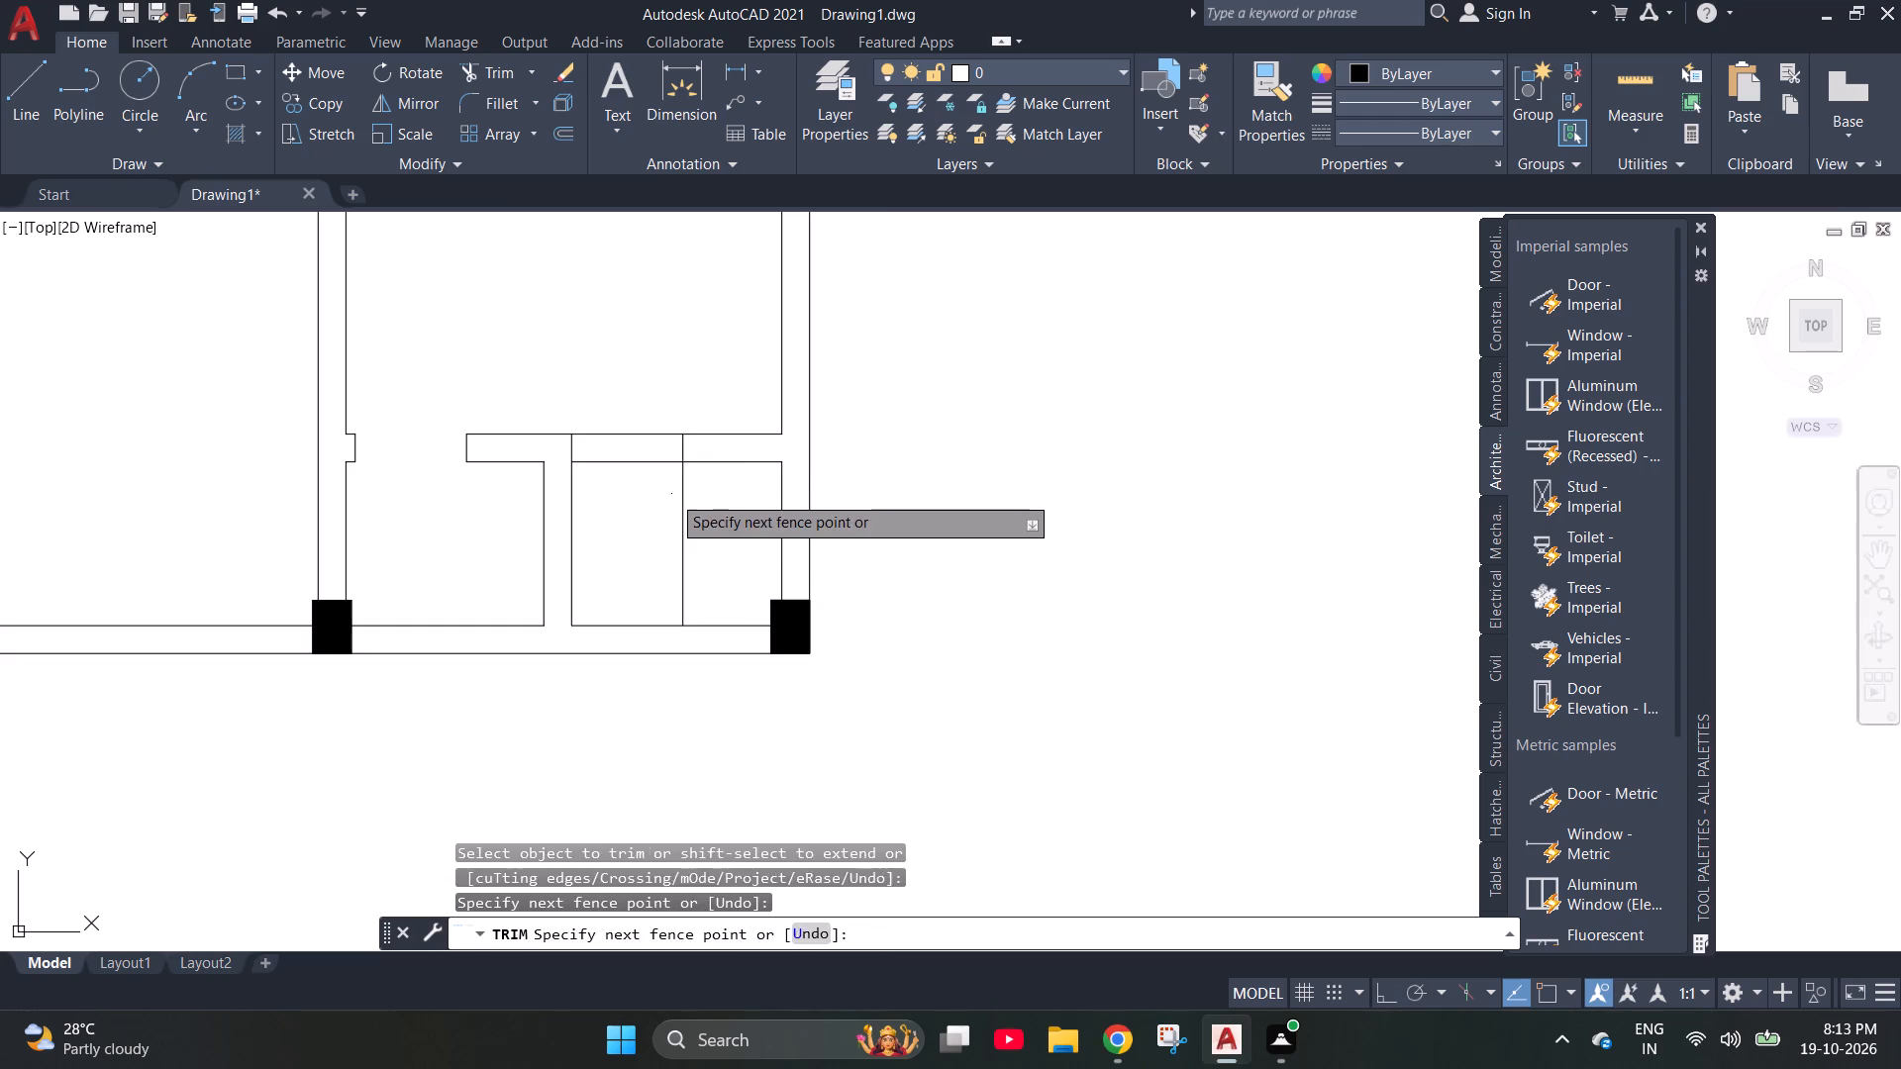
pyautogui.click(690, 524)
pyautogui.click(623, 472)
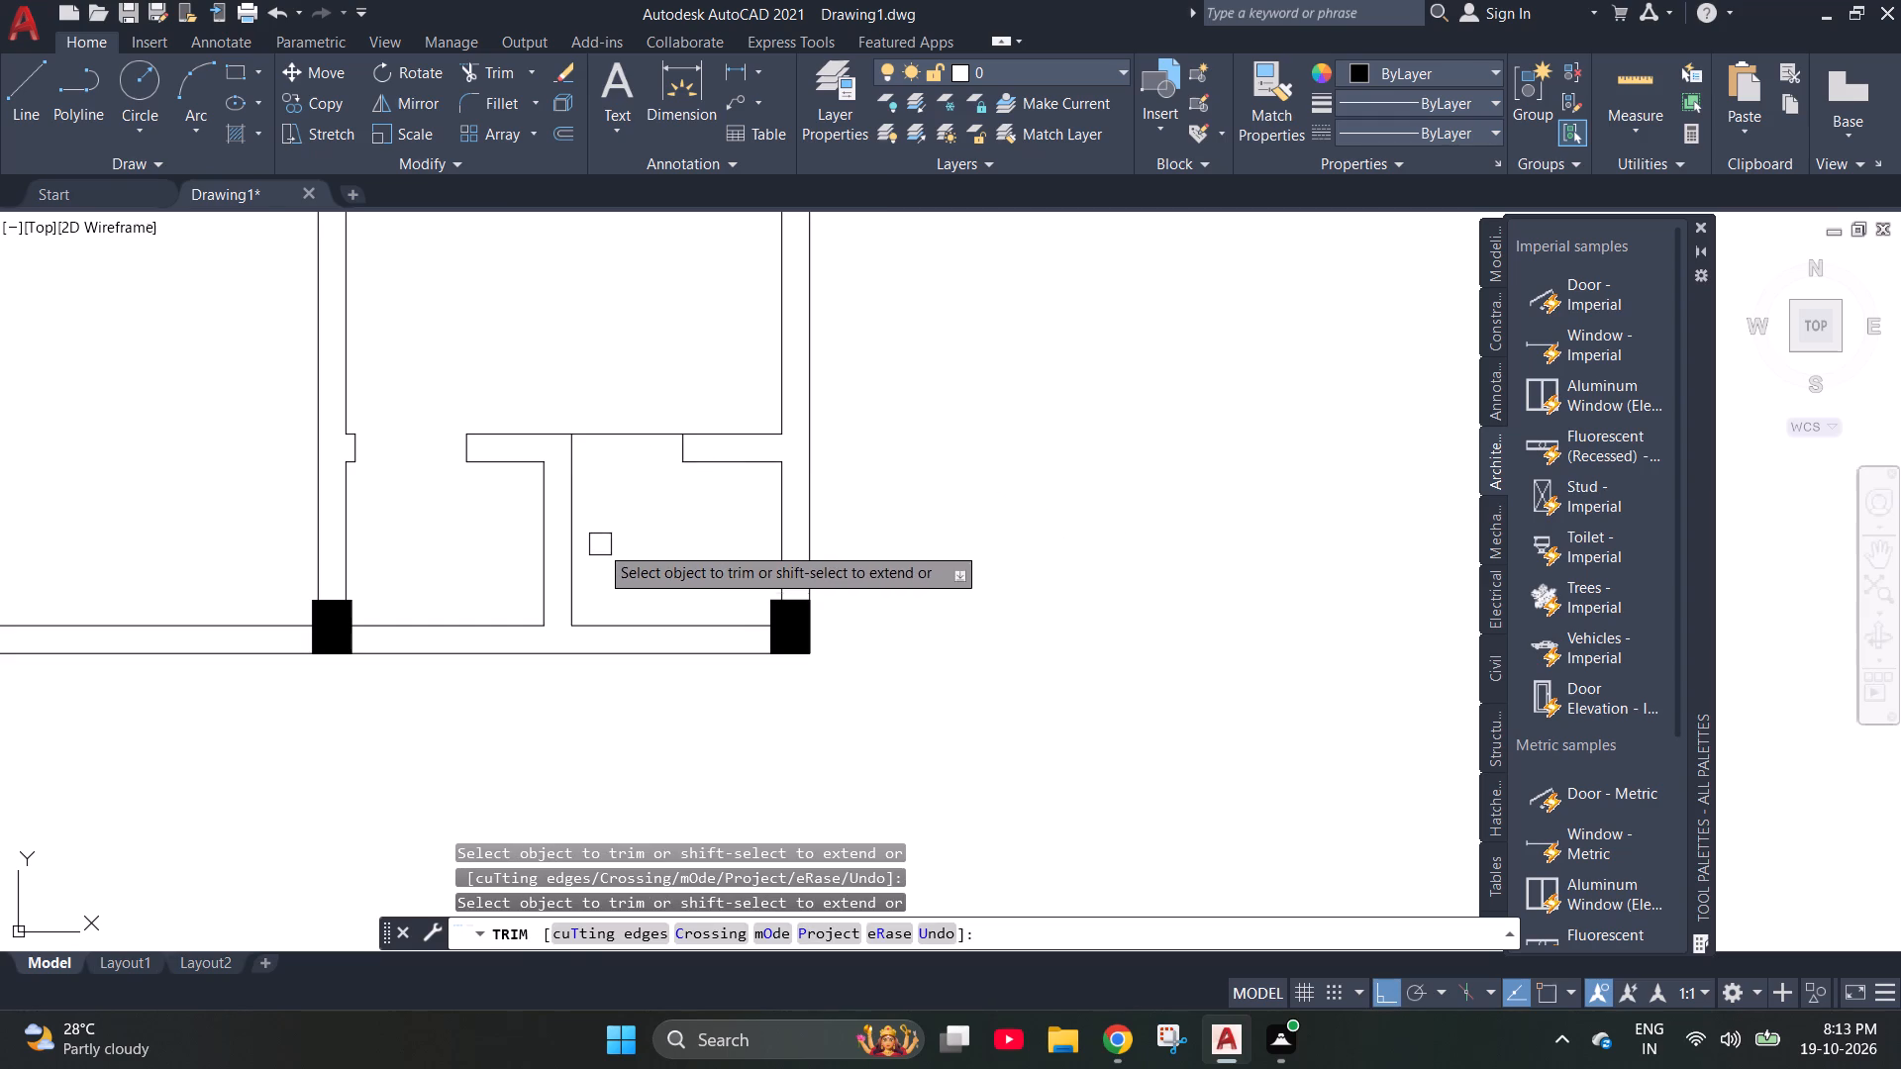
# Extend the south edge of the small wall stub opposite the horizontal partition west across the vertical wall to its west face.
pyautogui.scroll(-3, 599, 555)
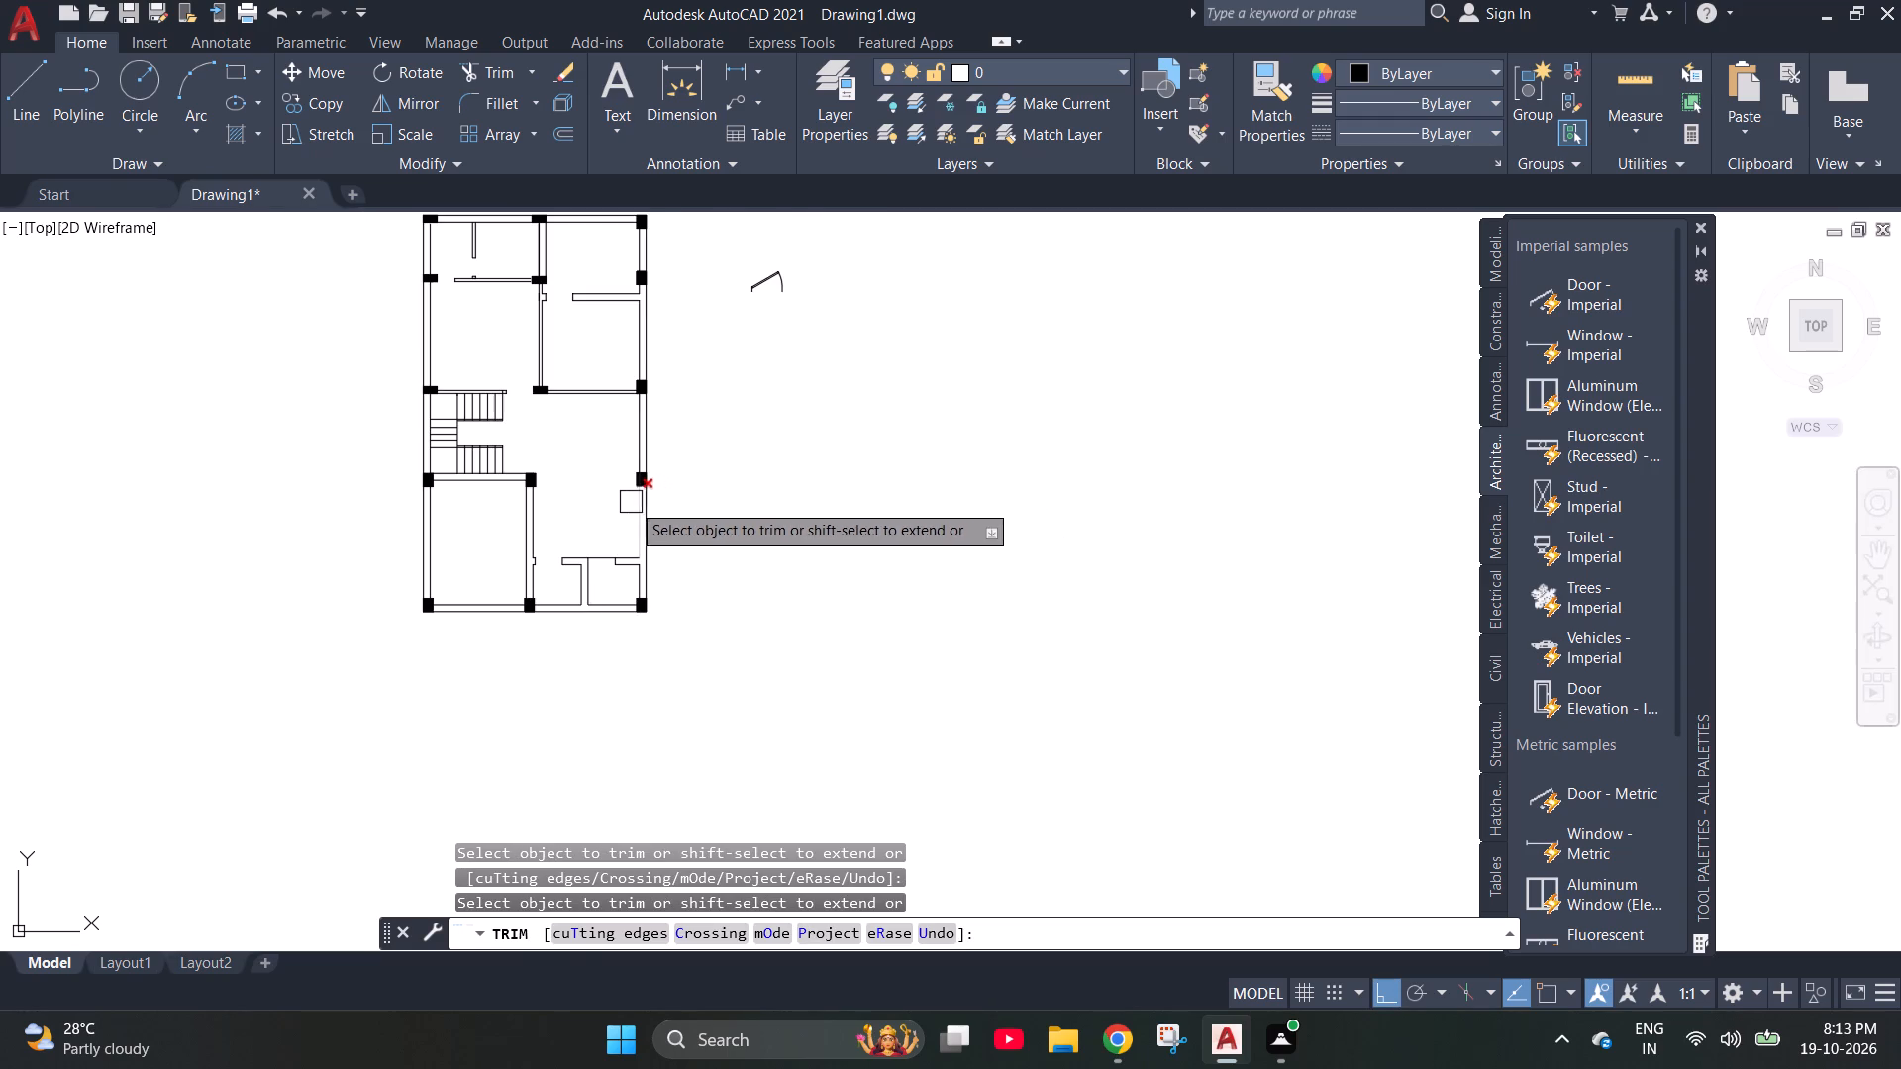
pyautogui.scroll(1, 630, 503)
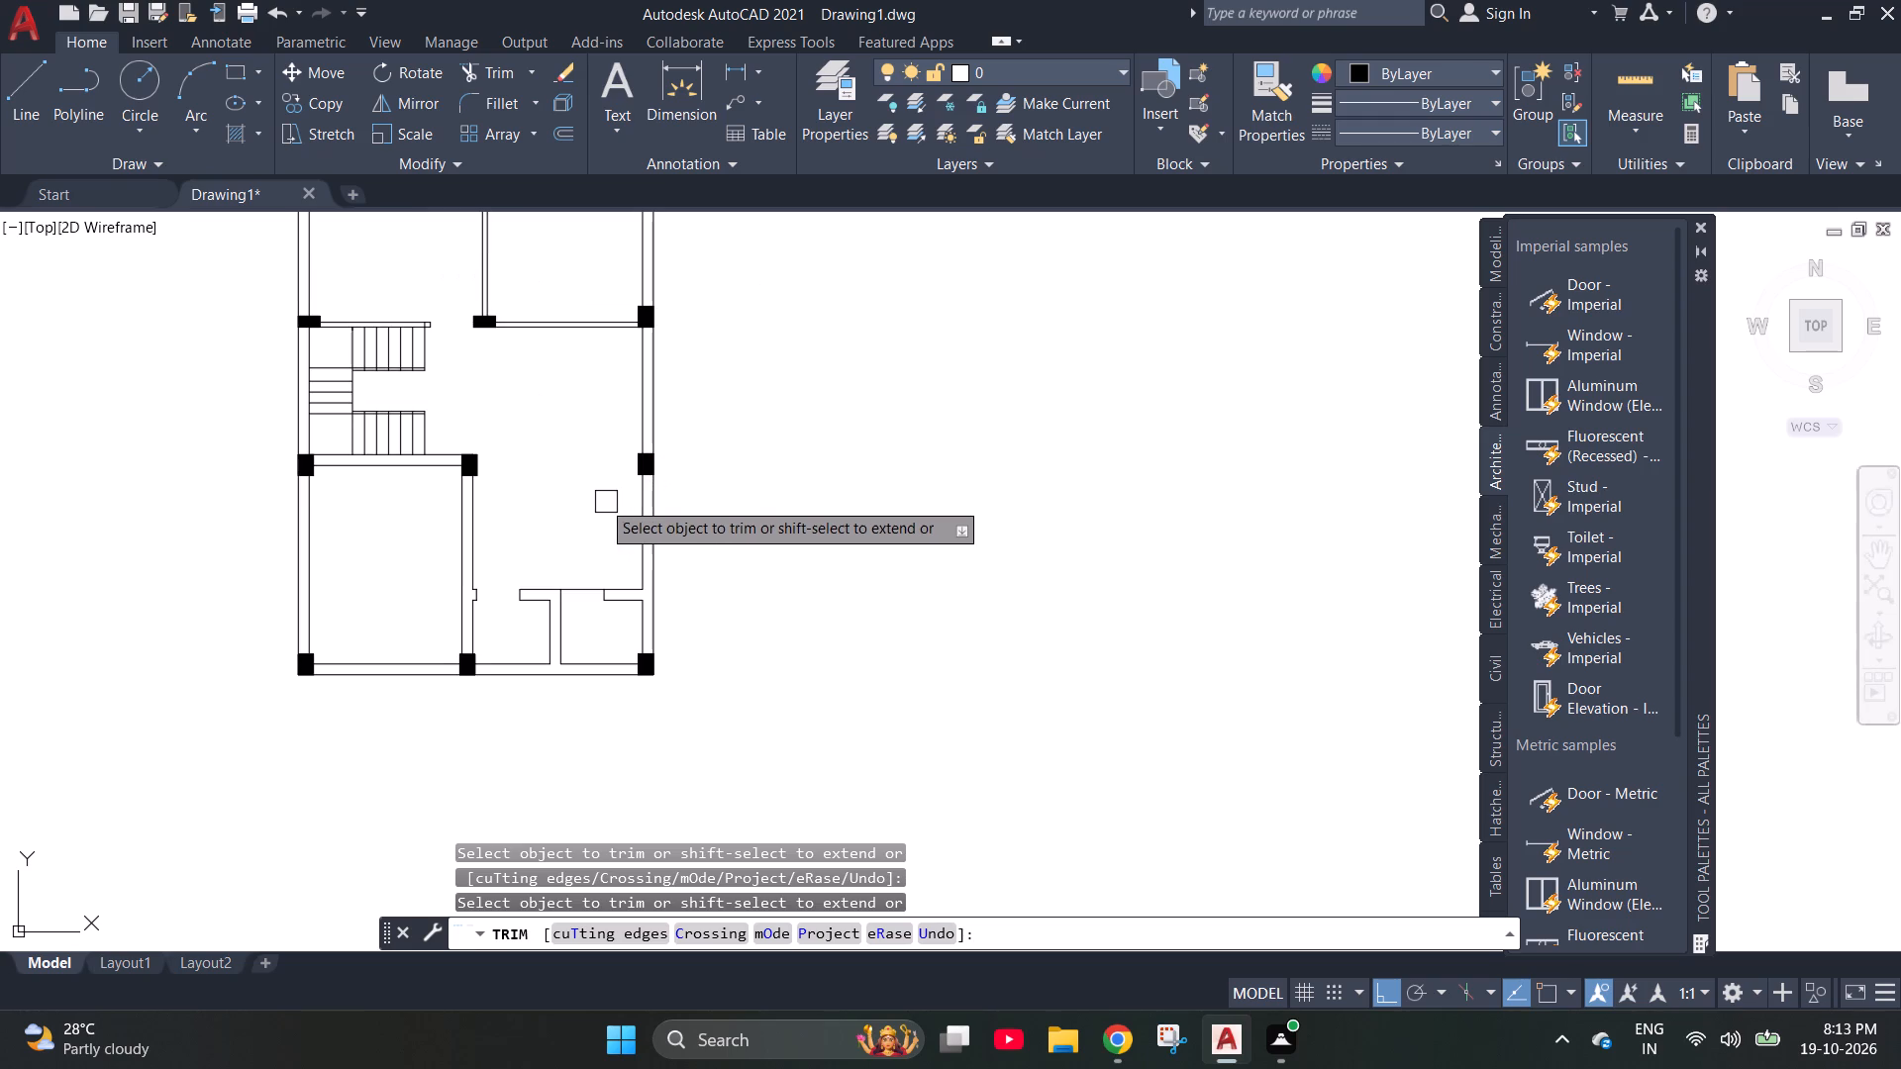
pyautogui.scroll(3, 473, 676)
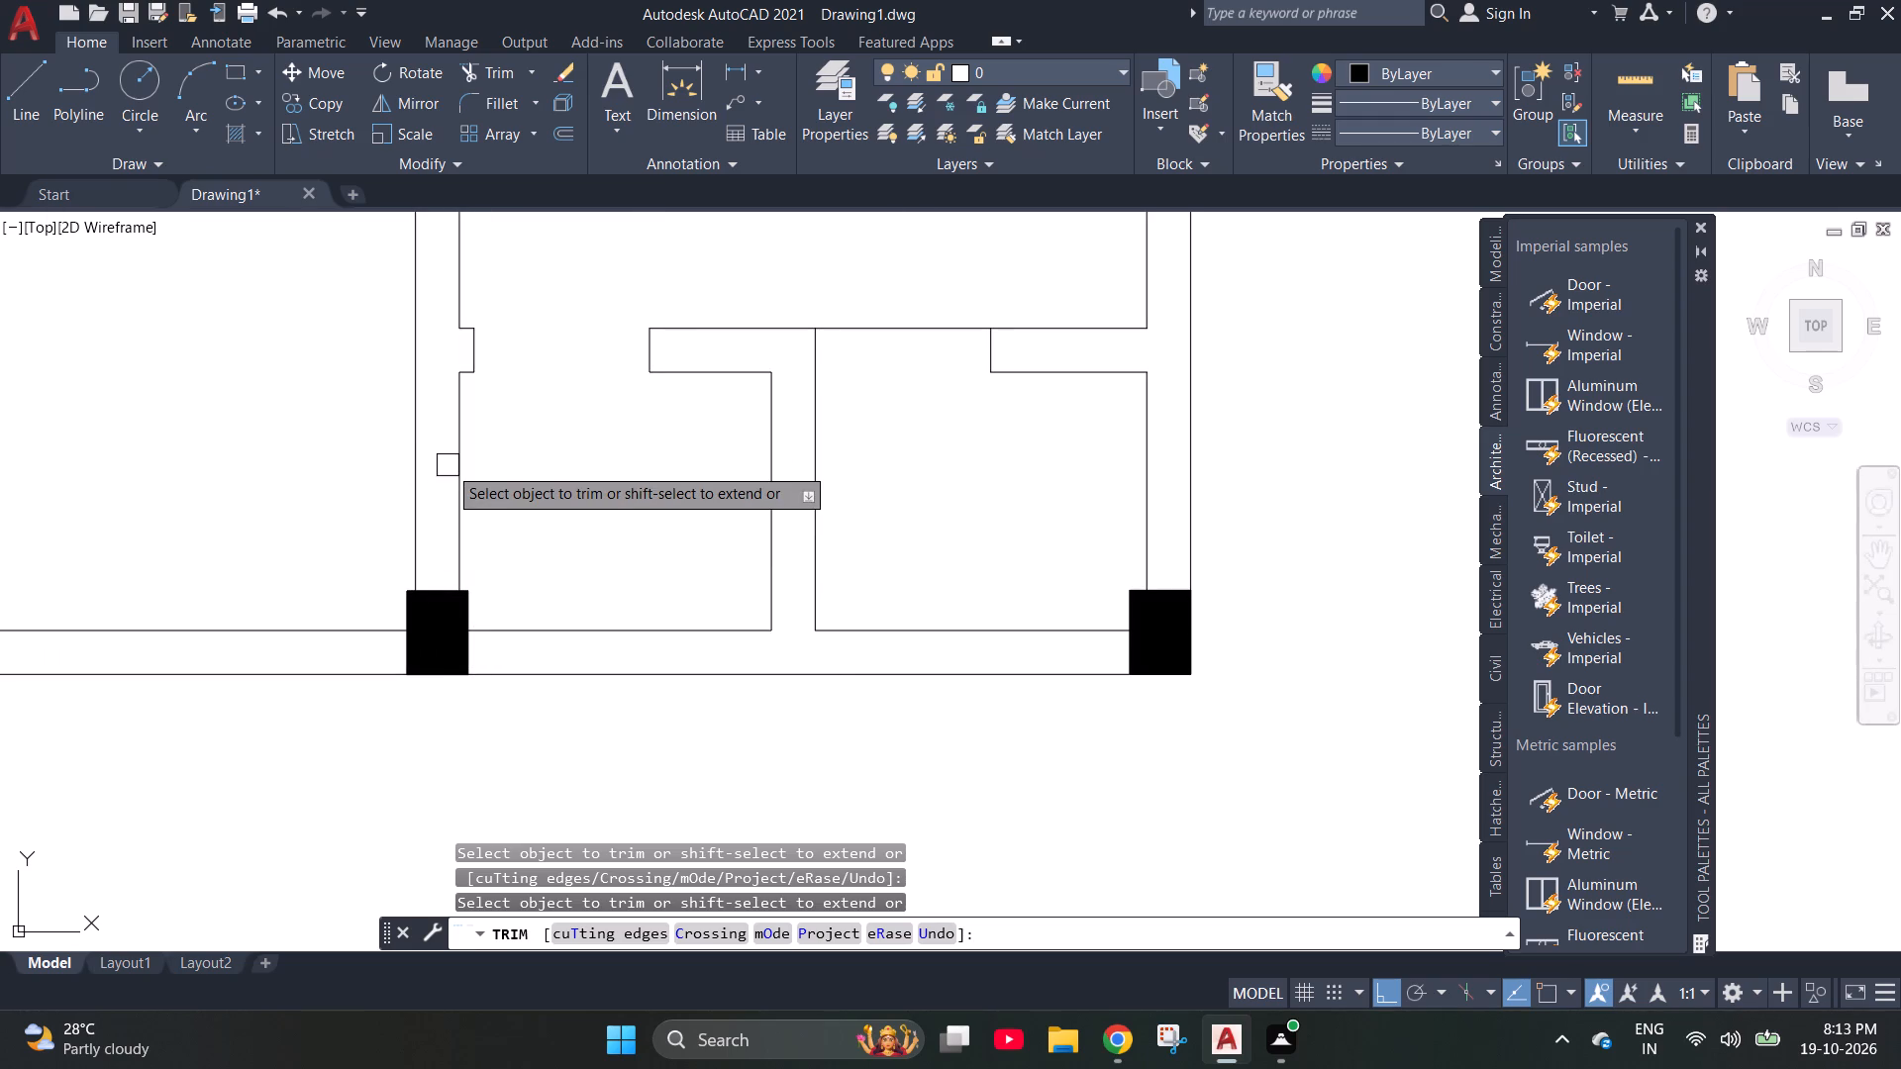
pyautogui.press('Escape')
pyautogui.write('ex')
pyautogui.press('Return')
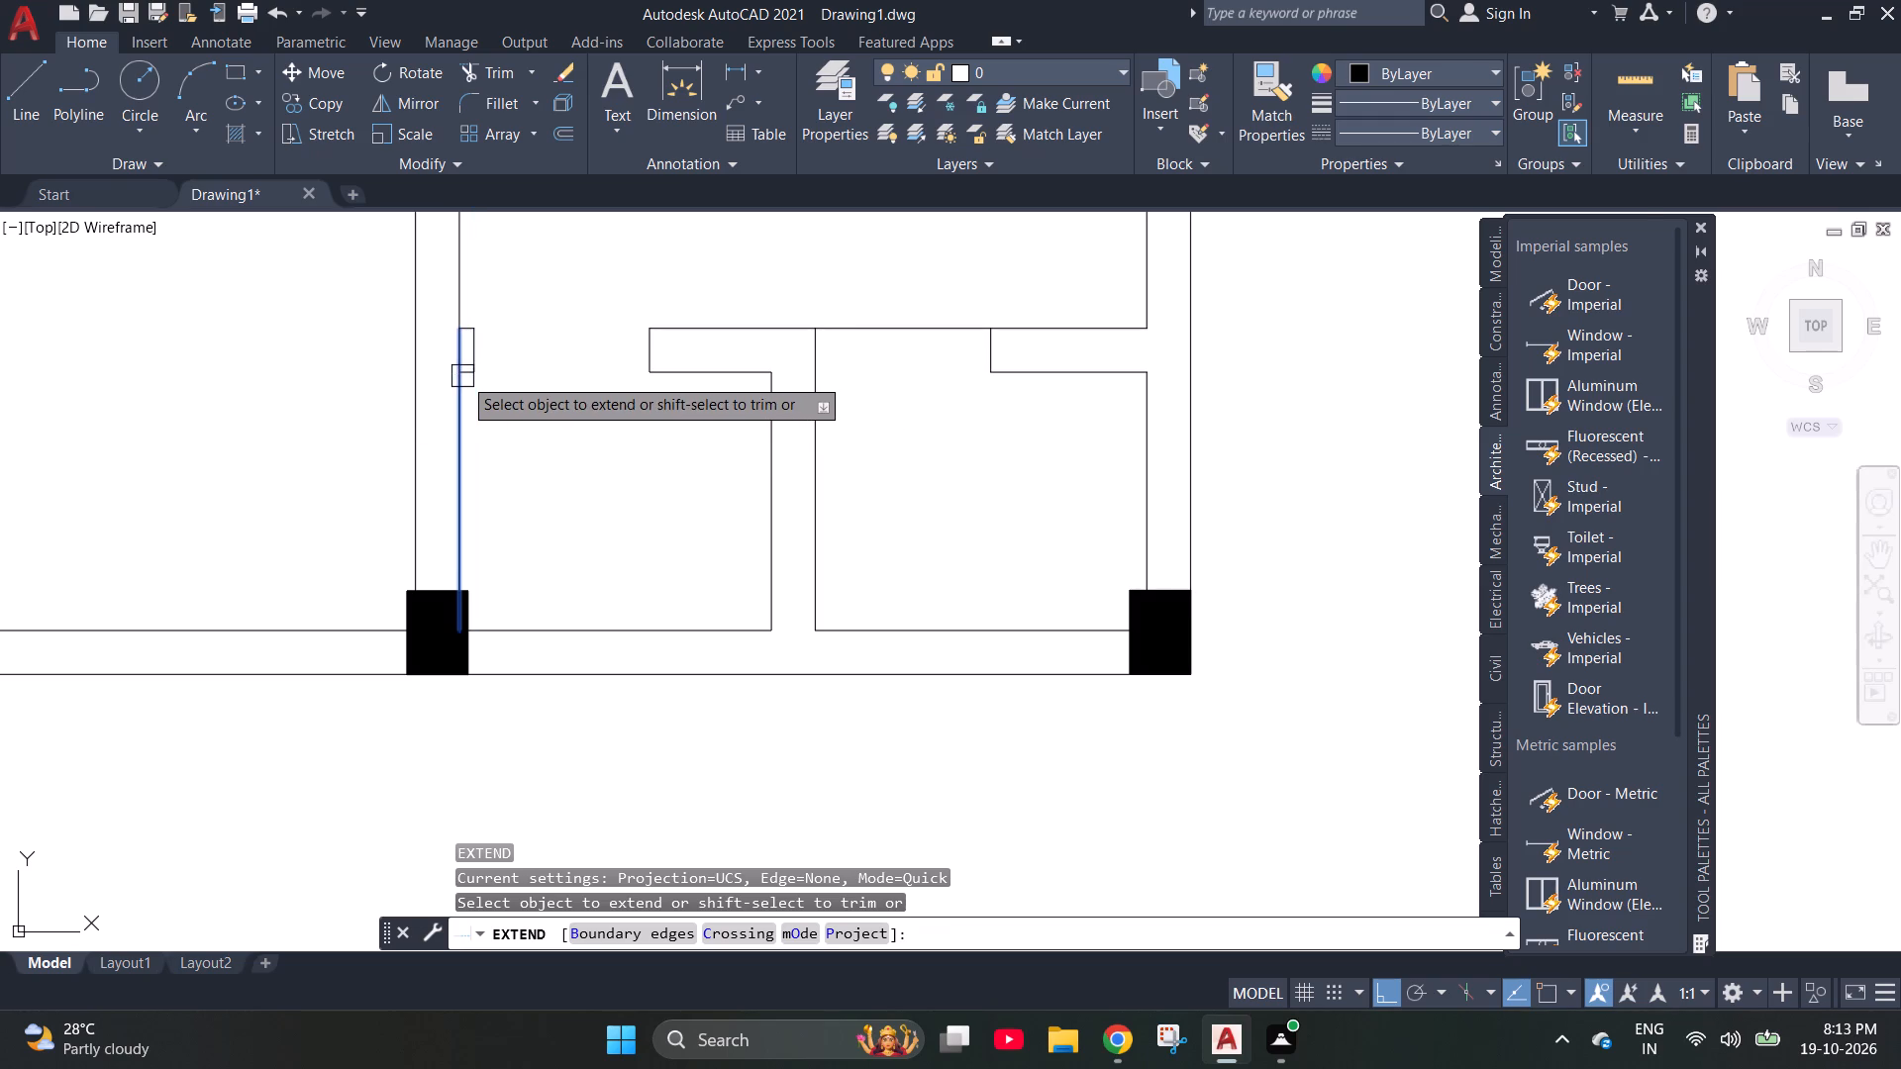
pyautogui.scroll(4, 462, 376)
pyautogui.click(464, 348)
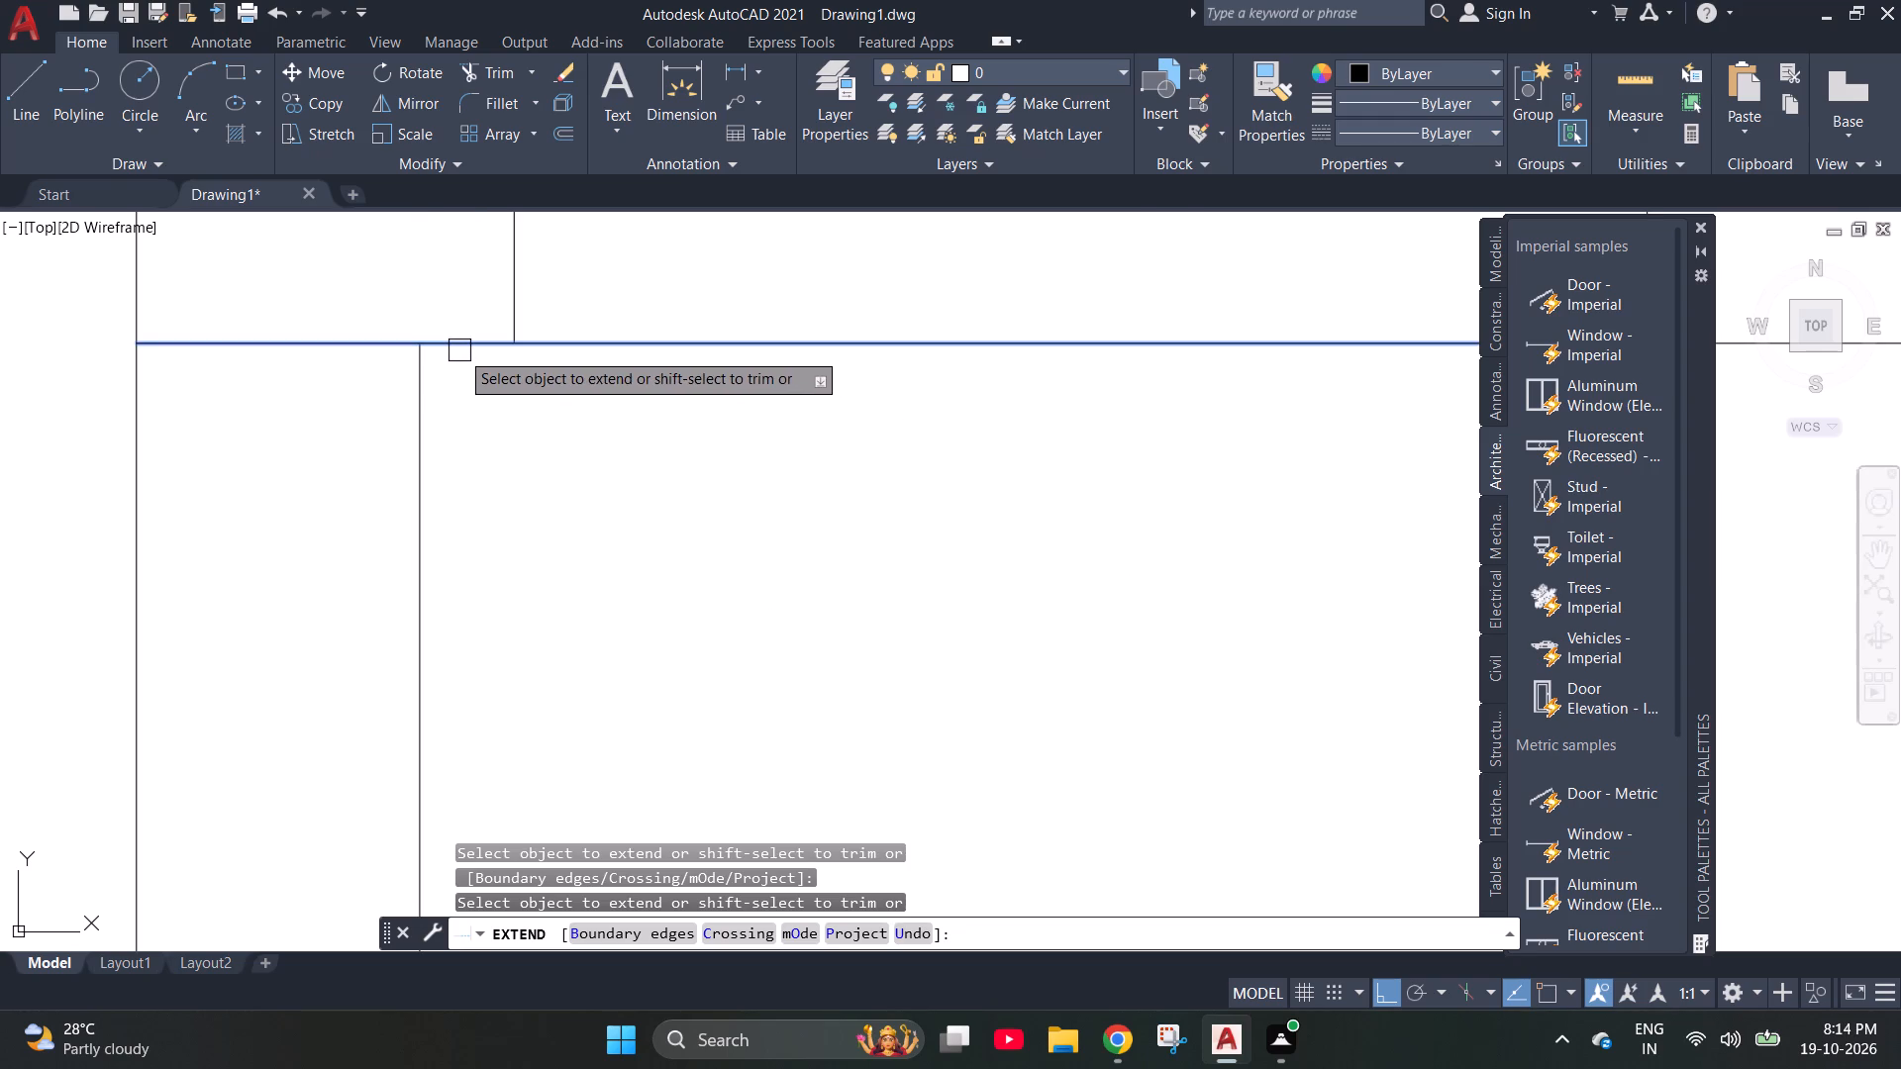
pyautogui.press('Escape')
pyautogui.press('Escape')
# Trim both vertical wall lines between the stub's extended south edge and the southern column to open the wall there.
pyautogui.write('tr')
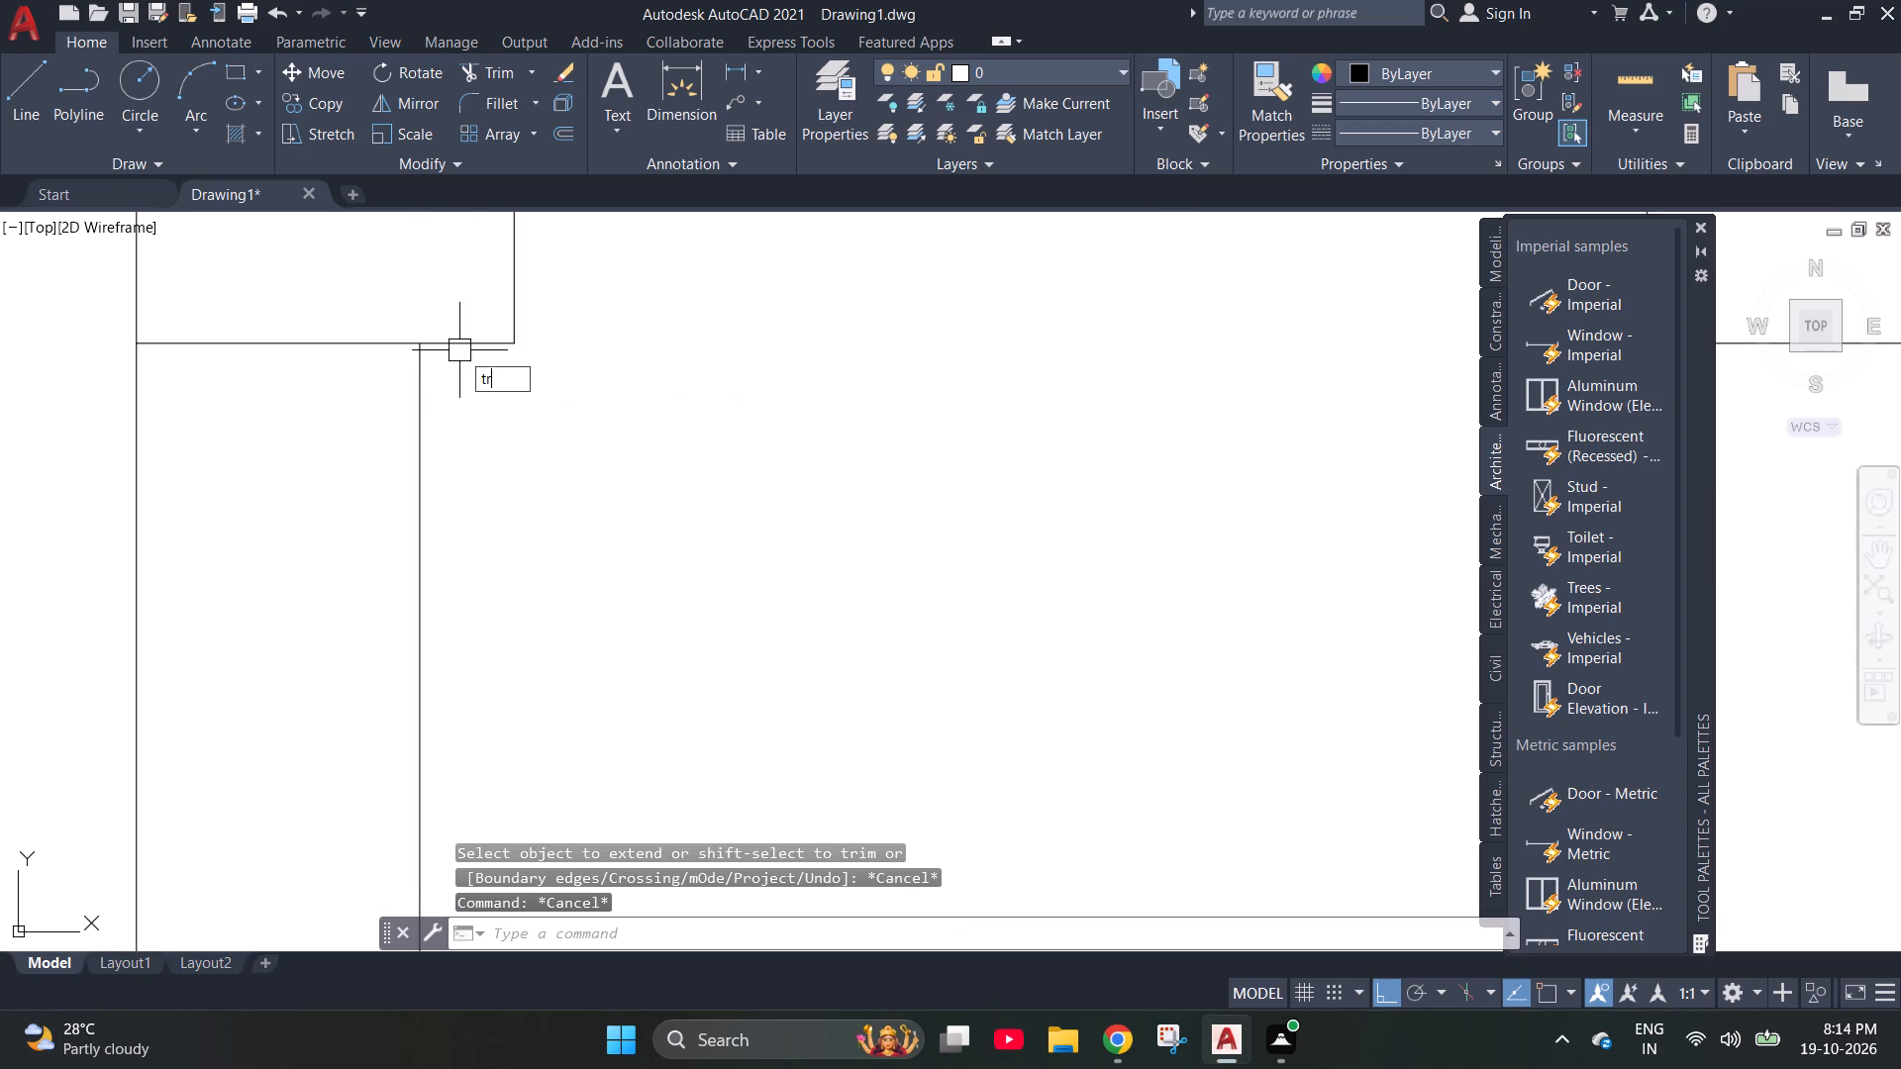
pyautogui.press('Return')
pyautogui.scroll(-3, 459, 350)
pyautogui.moveTo(559, 523); pyautogui.dragTo(163, 528)
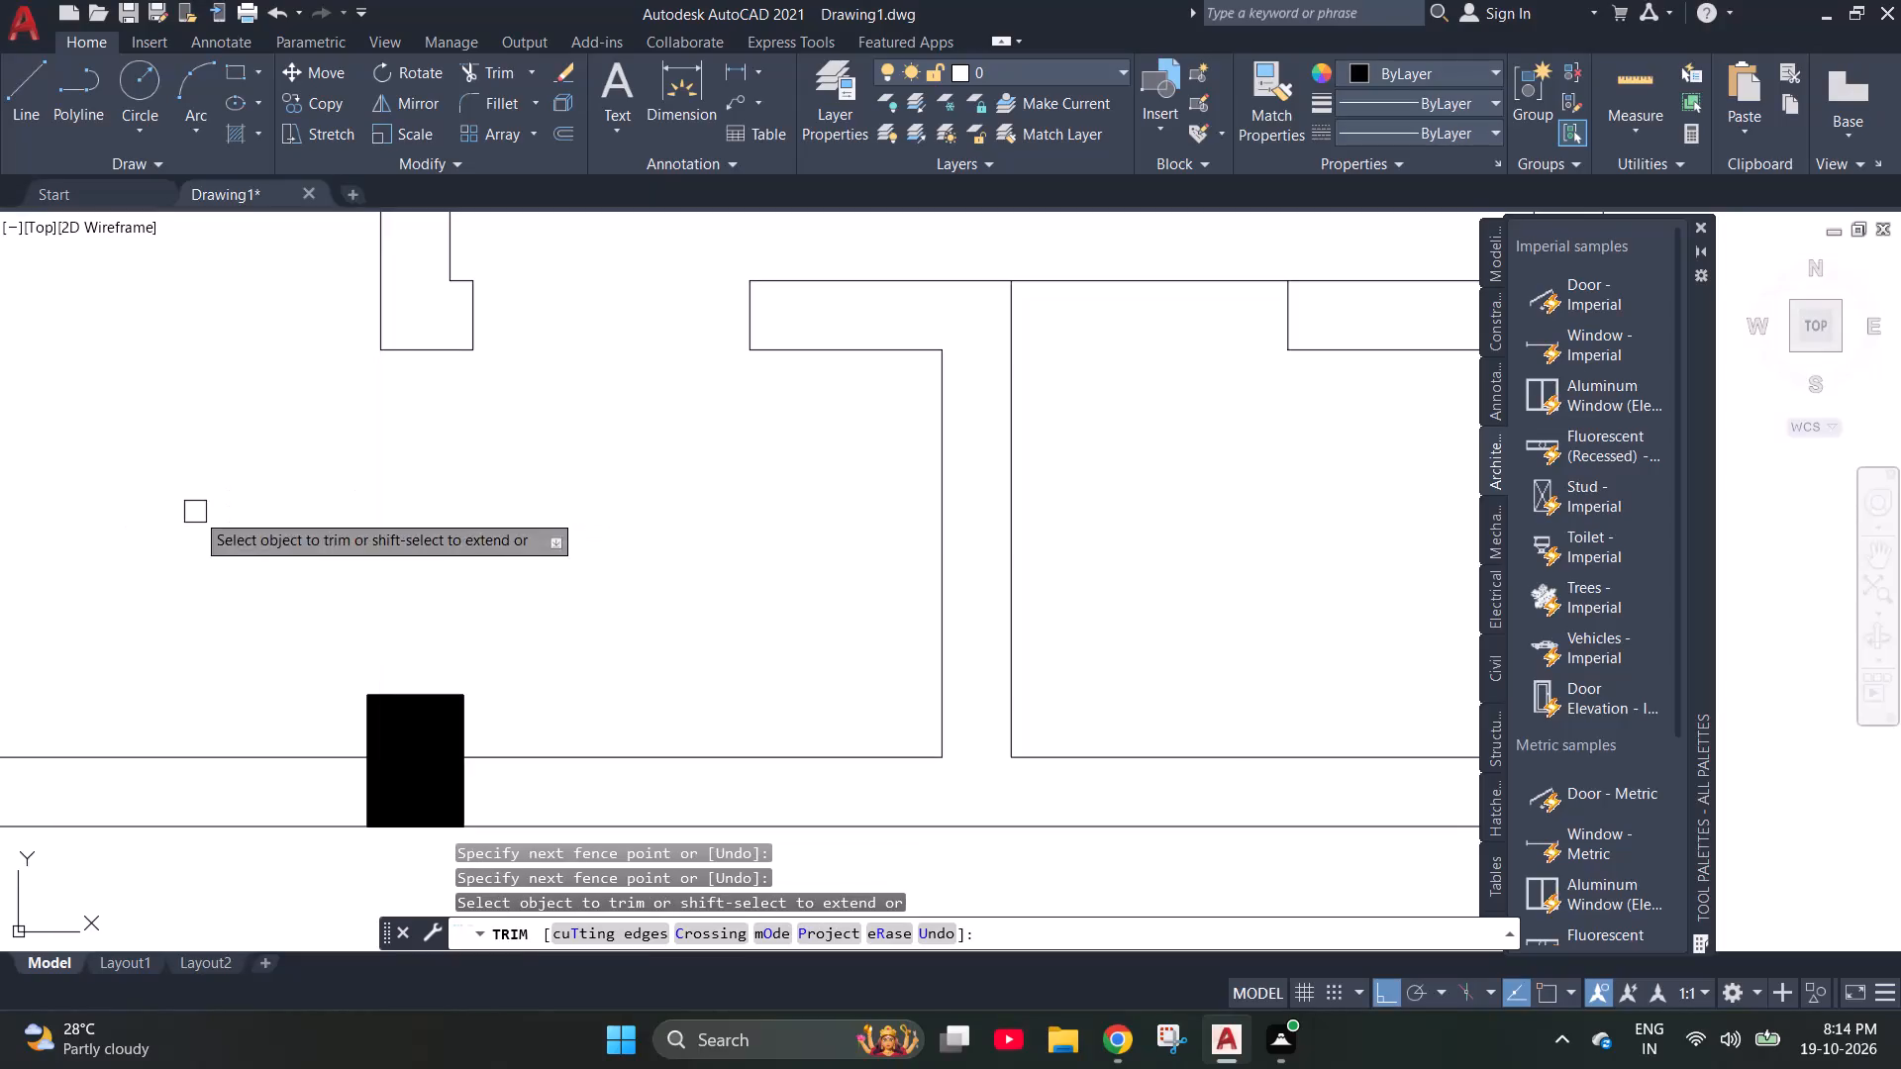
pyautogui.scroll(-4, 275, 500)
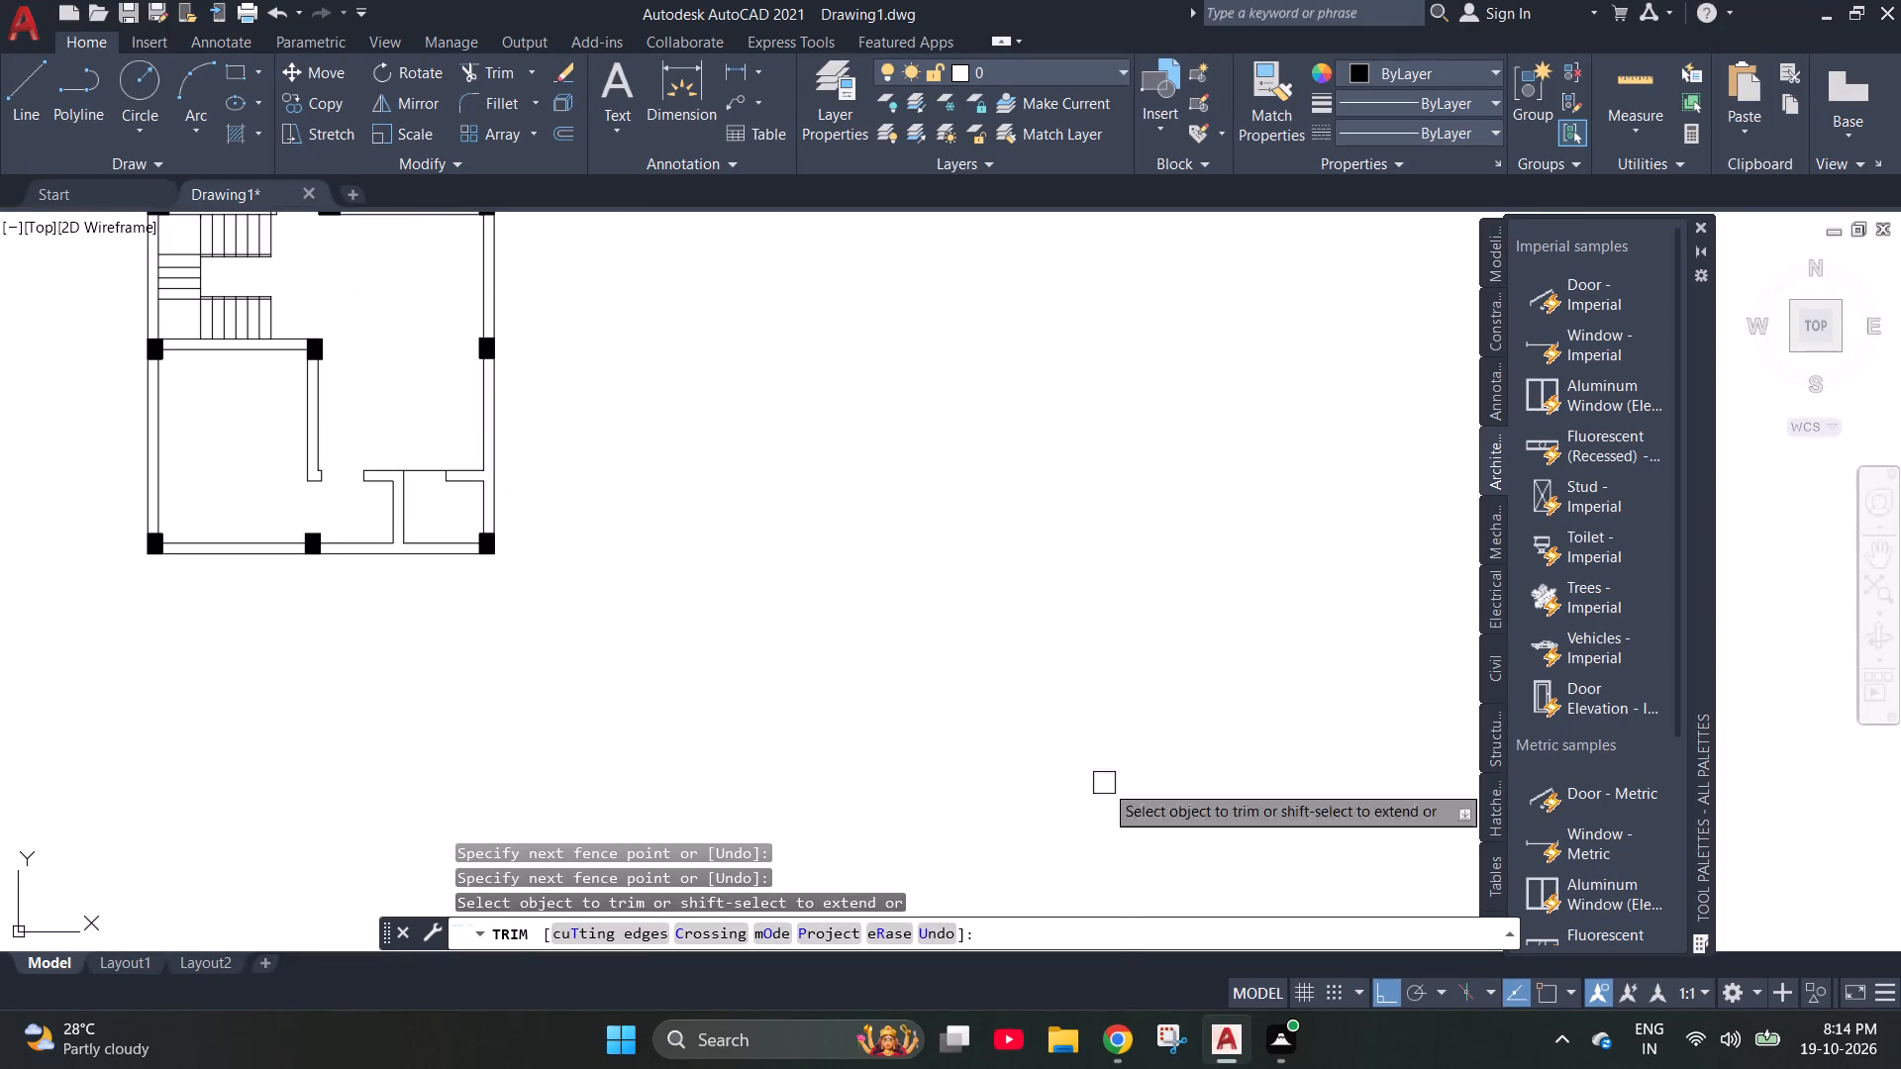
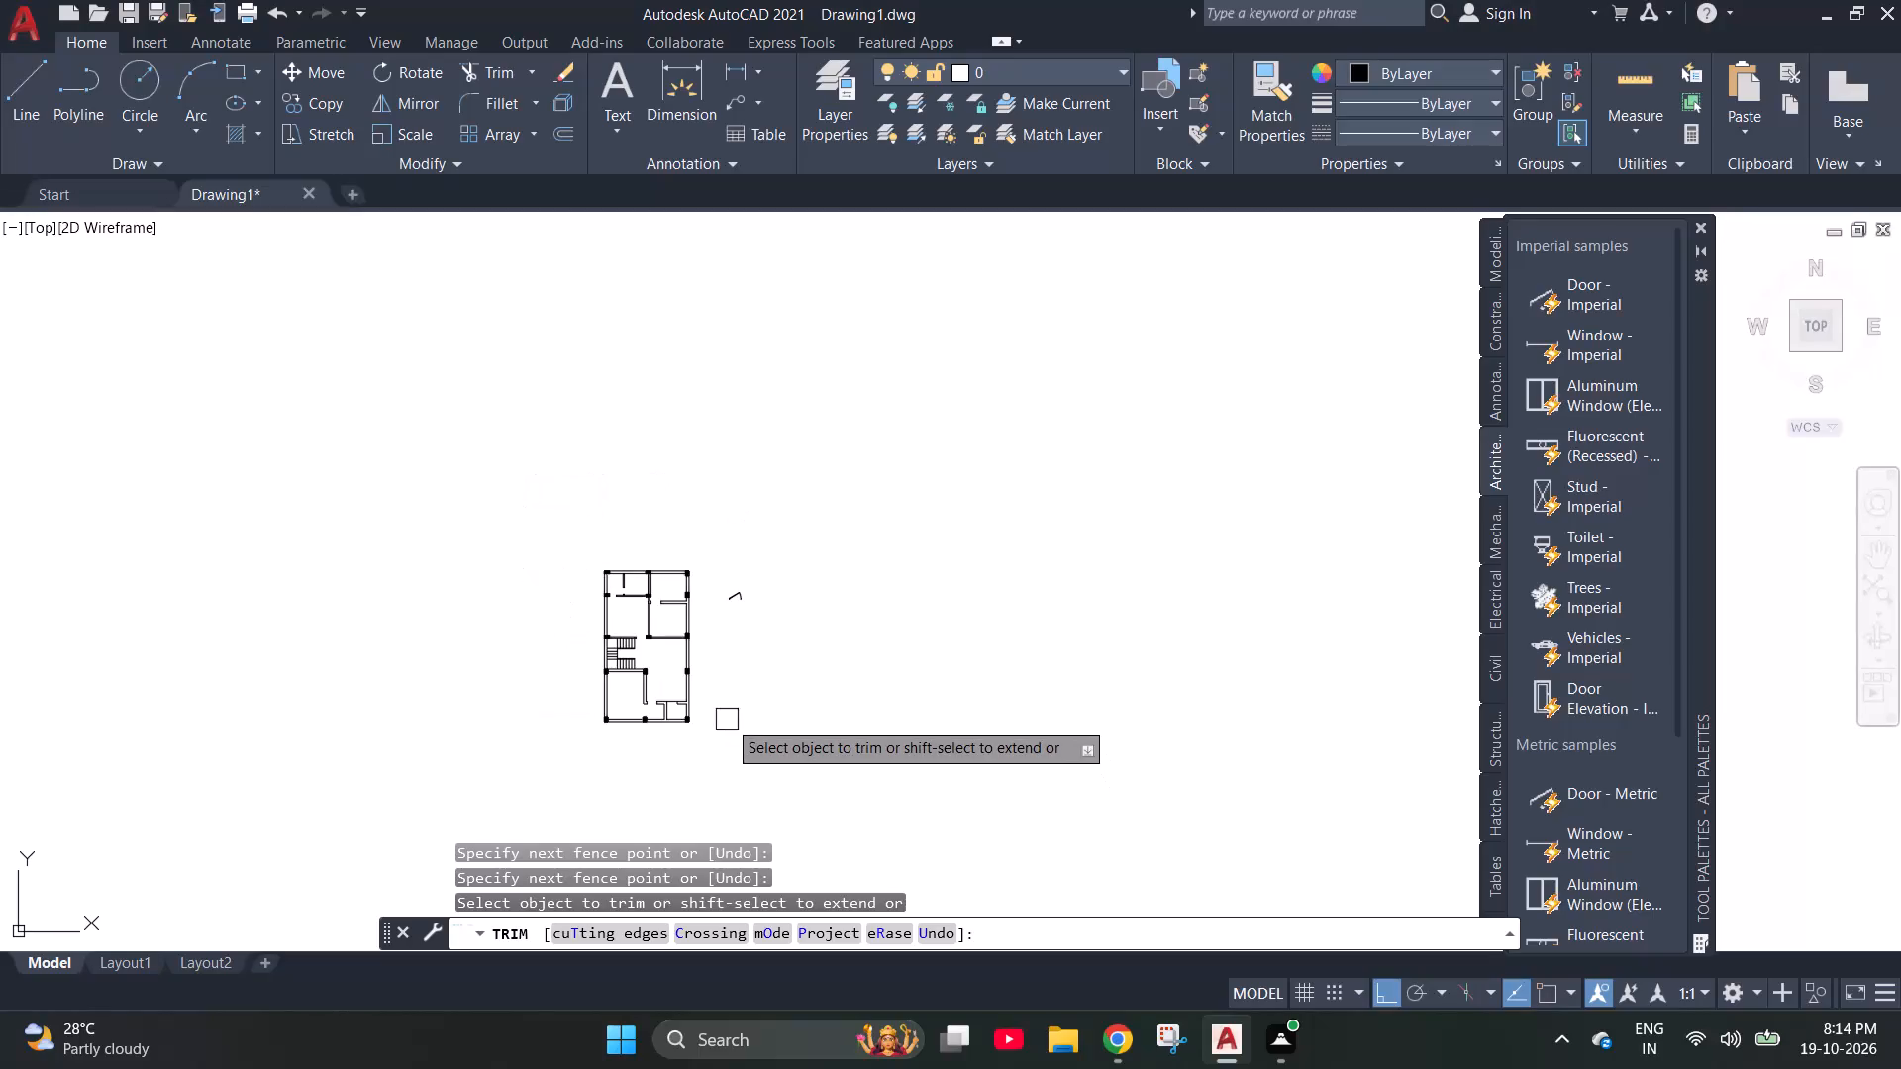
# Exit the active Trim command.
pyautogui.scroll(3, 672, 675)
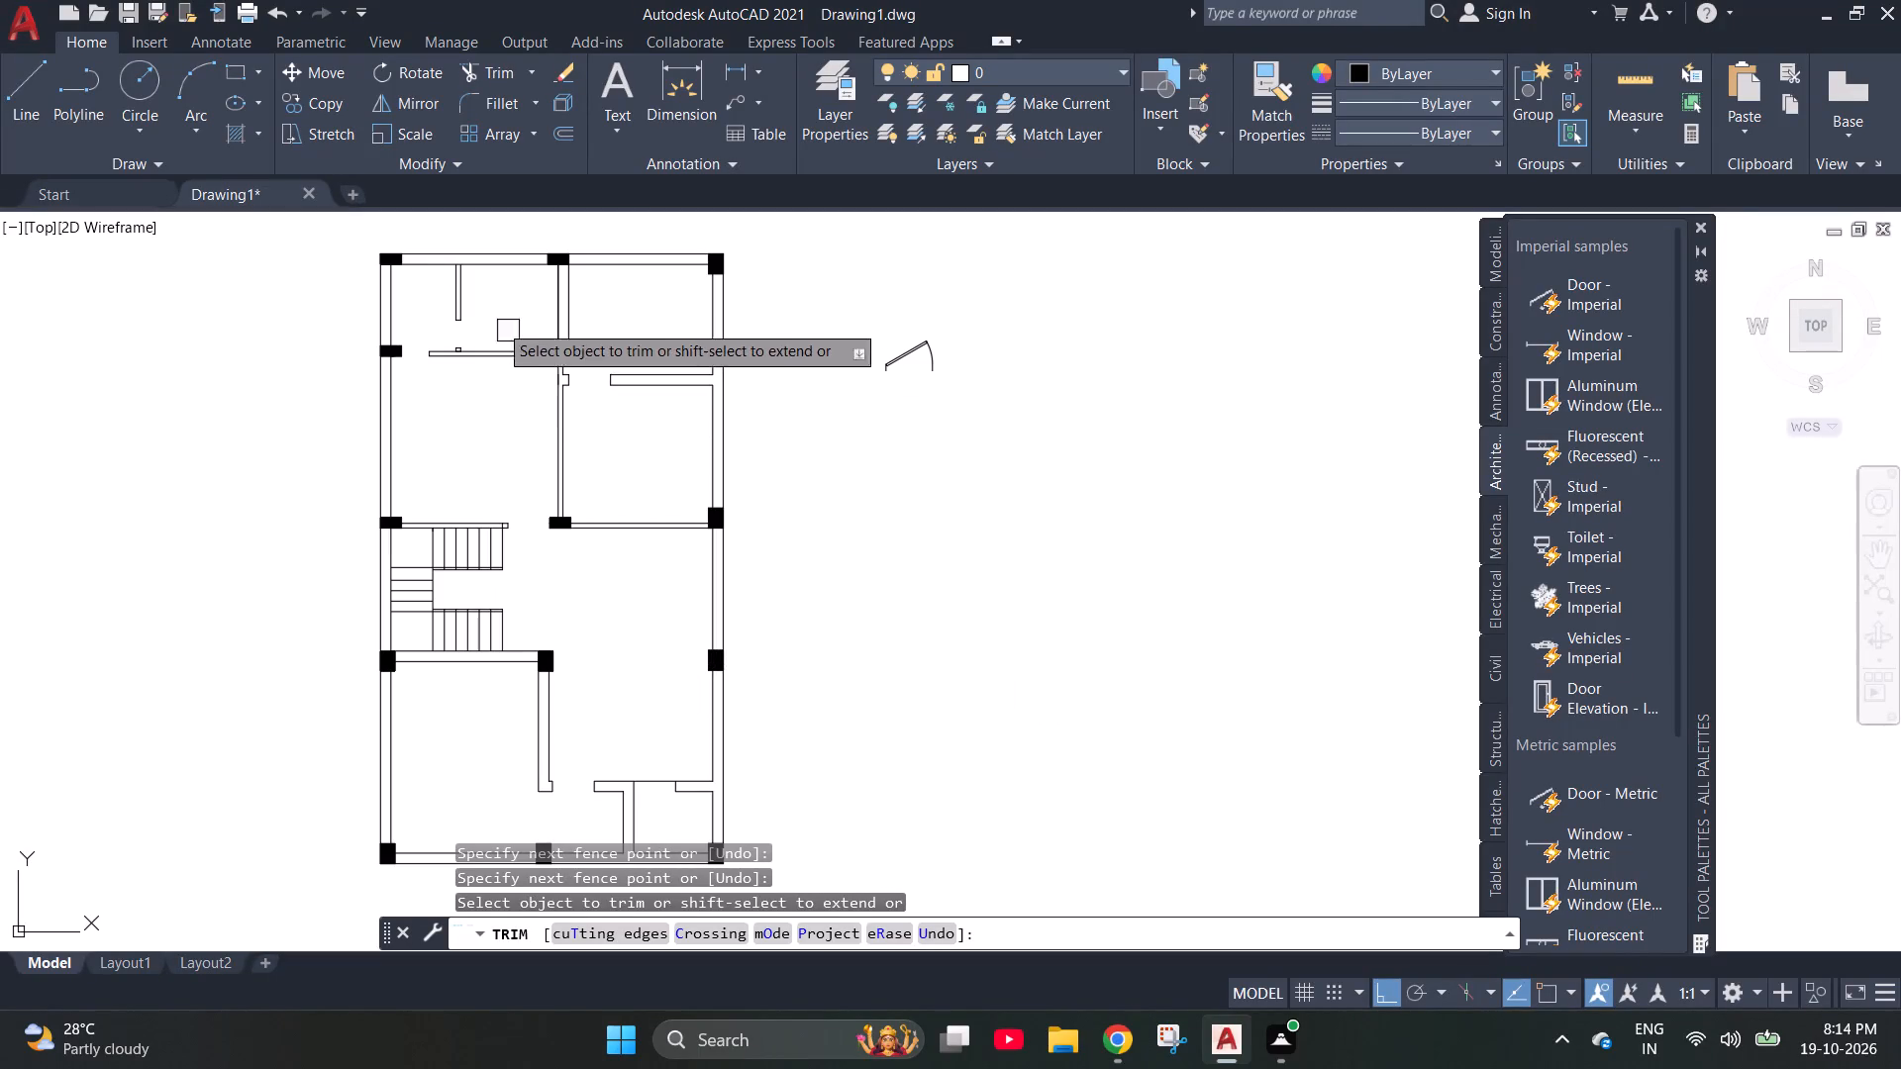
pyautogui.scroll(2, 373, 243)
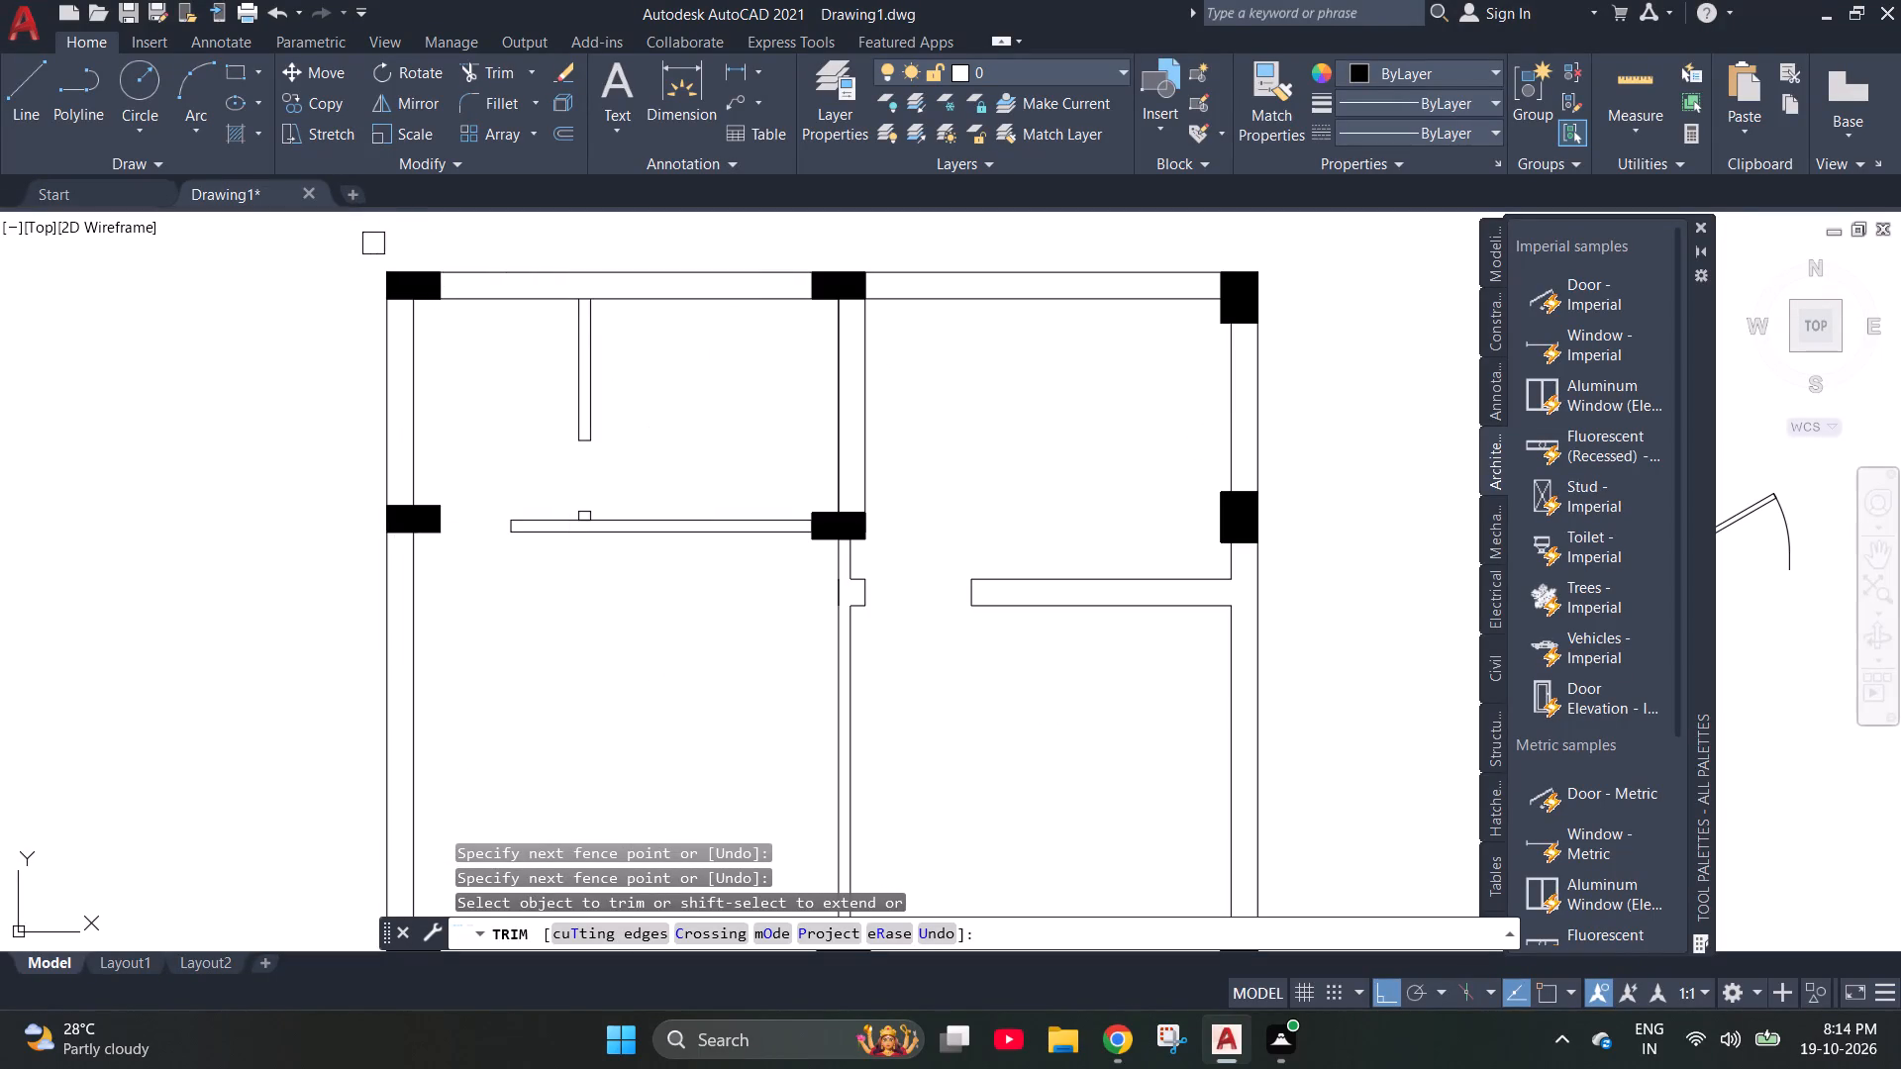
pyautogui.press('Escape')
pyautogui.press('Escape')
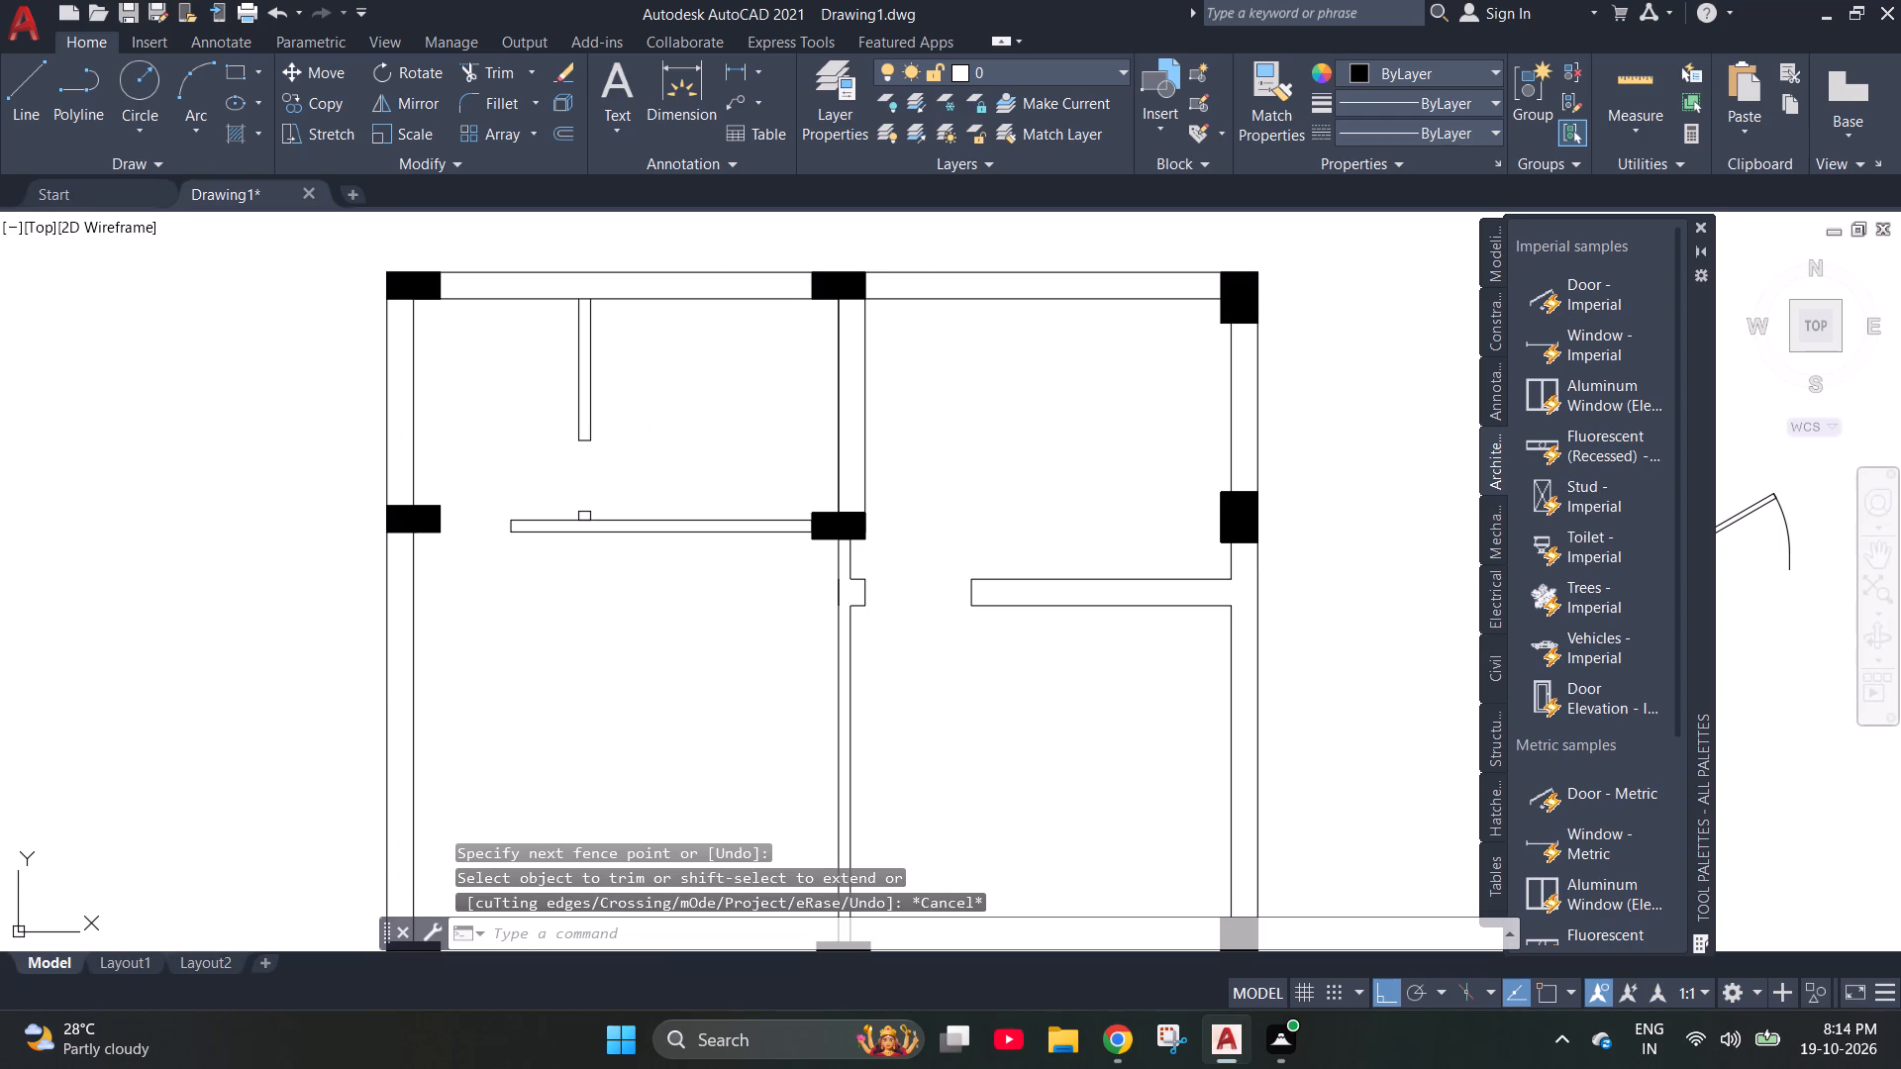
# Align the loose door with the opening in the upper-right room's wall, turning object snap on and scaling it to the alignment points.
pyautogui.scroll(-2, 190, 316)
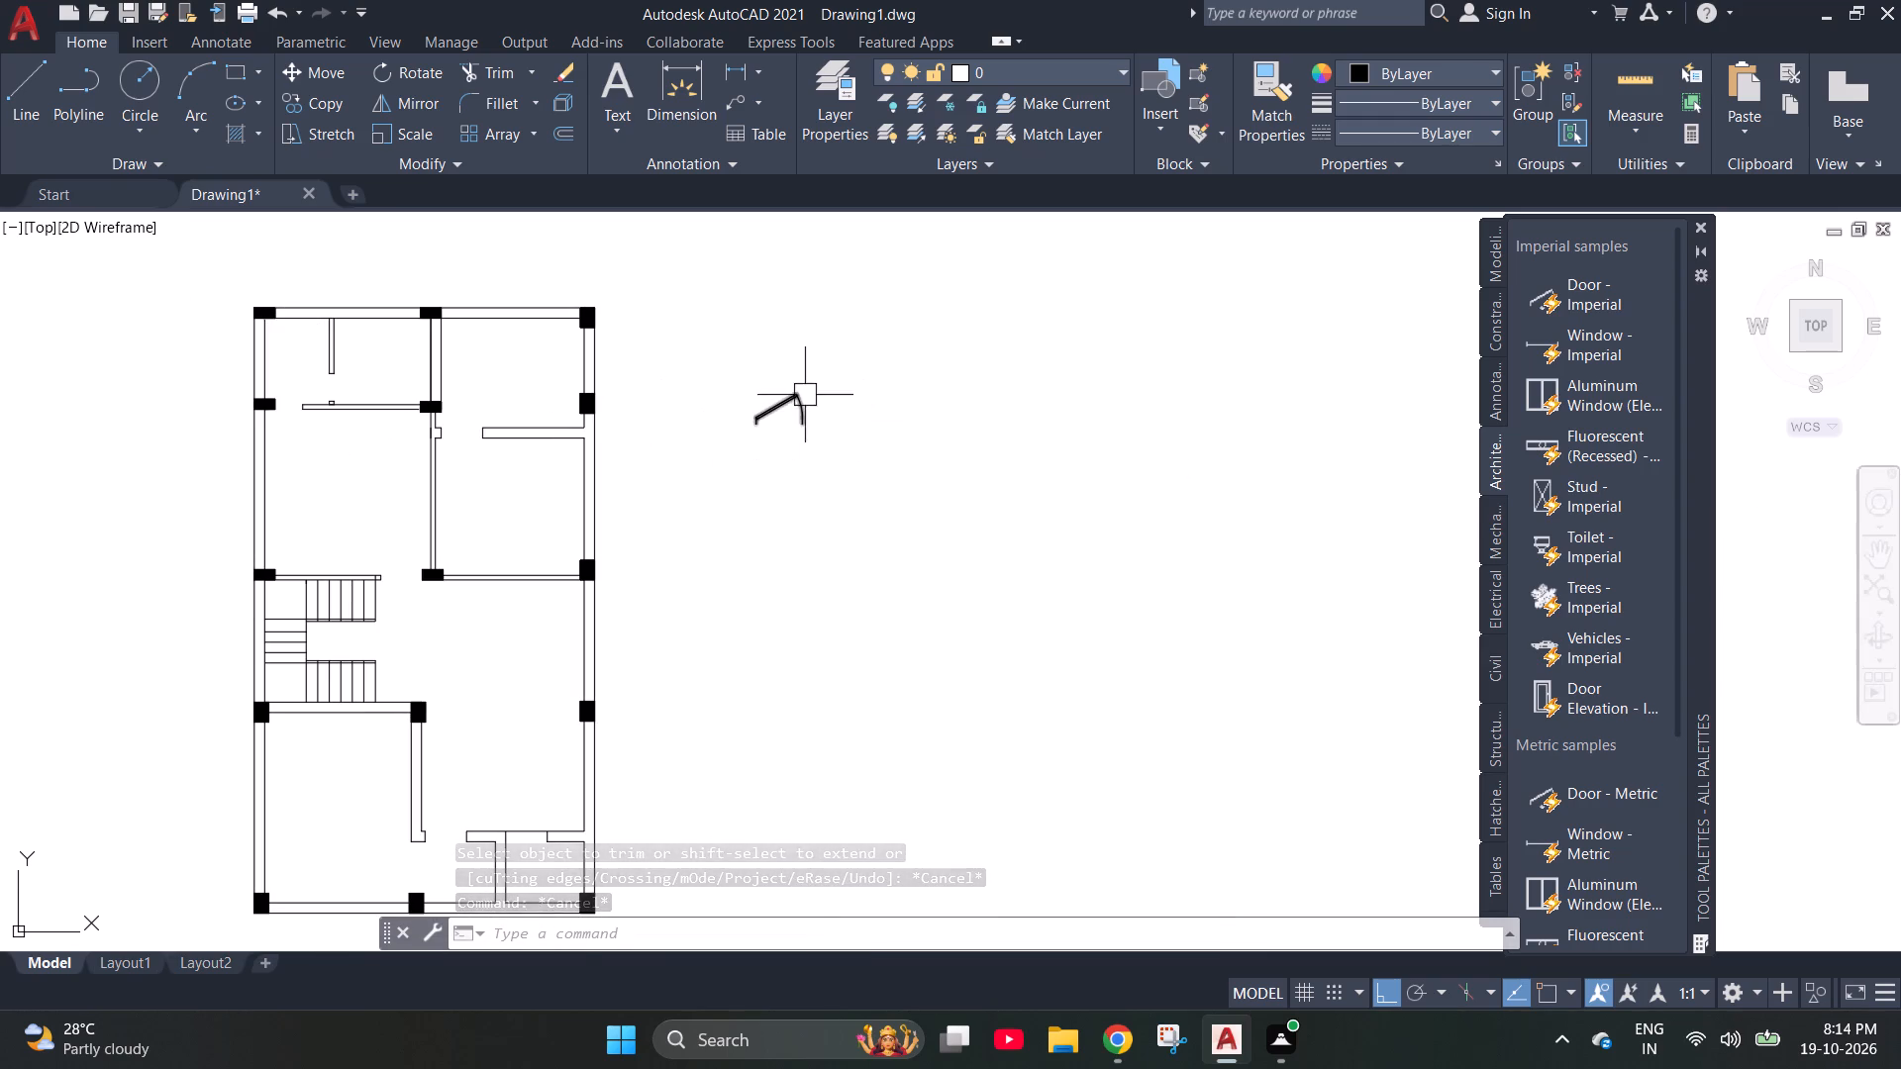
pyautogui.click(790, 391)
pyautogui.scroll(2, 770, 413)
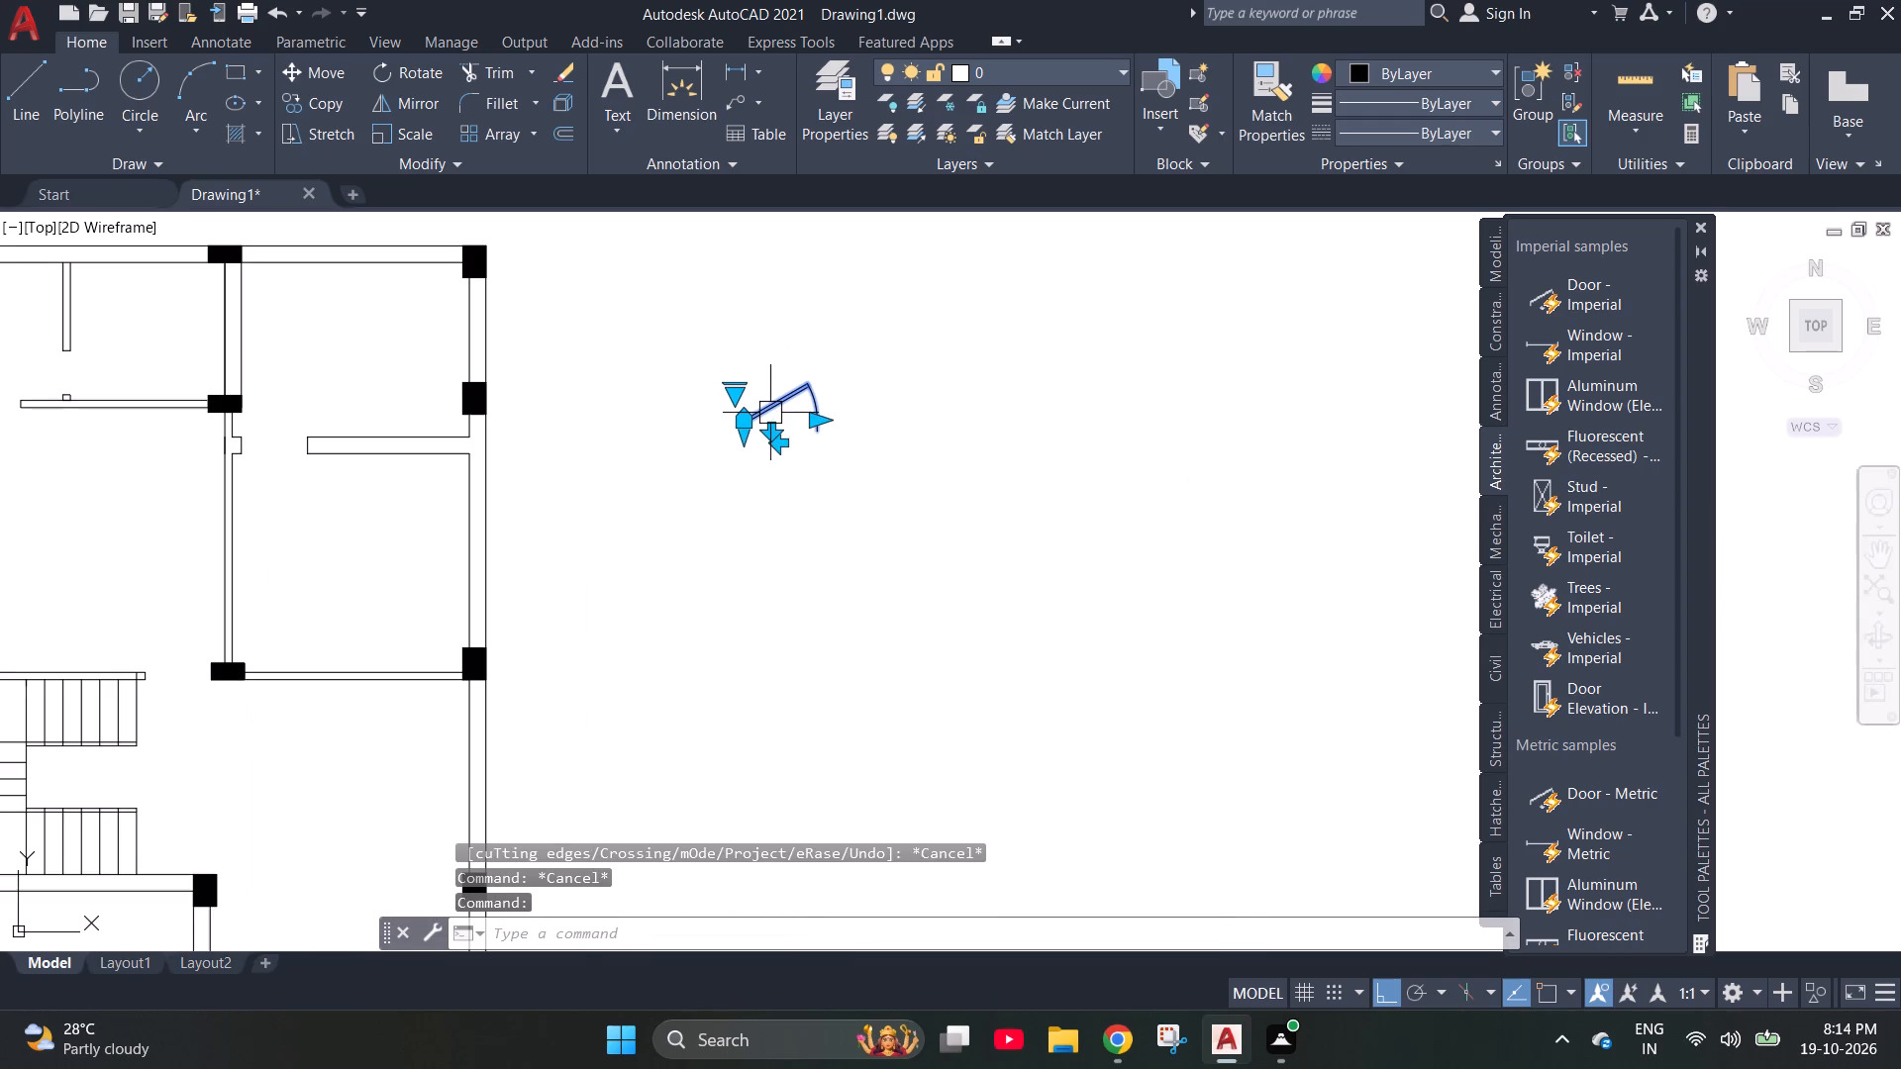
pyautogui.write('al')
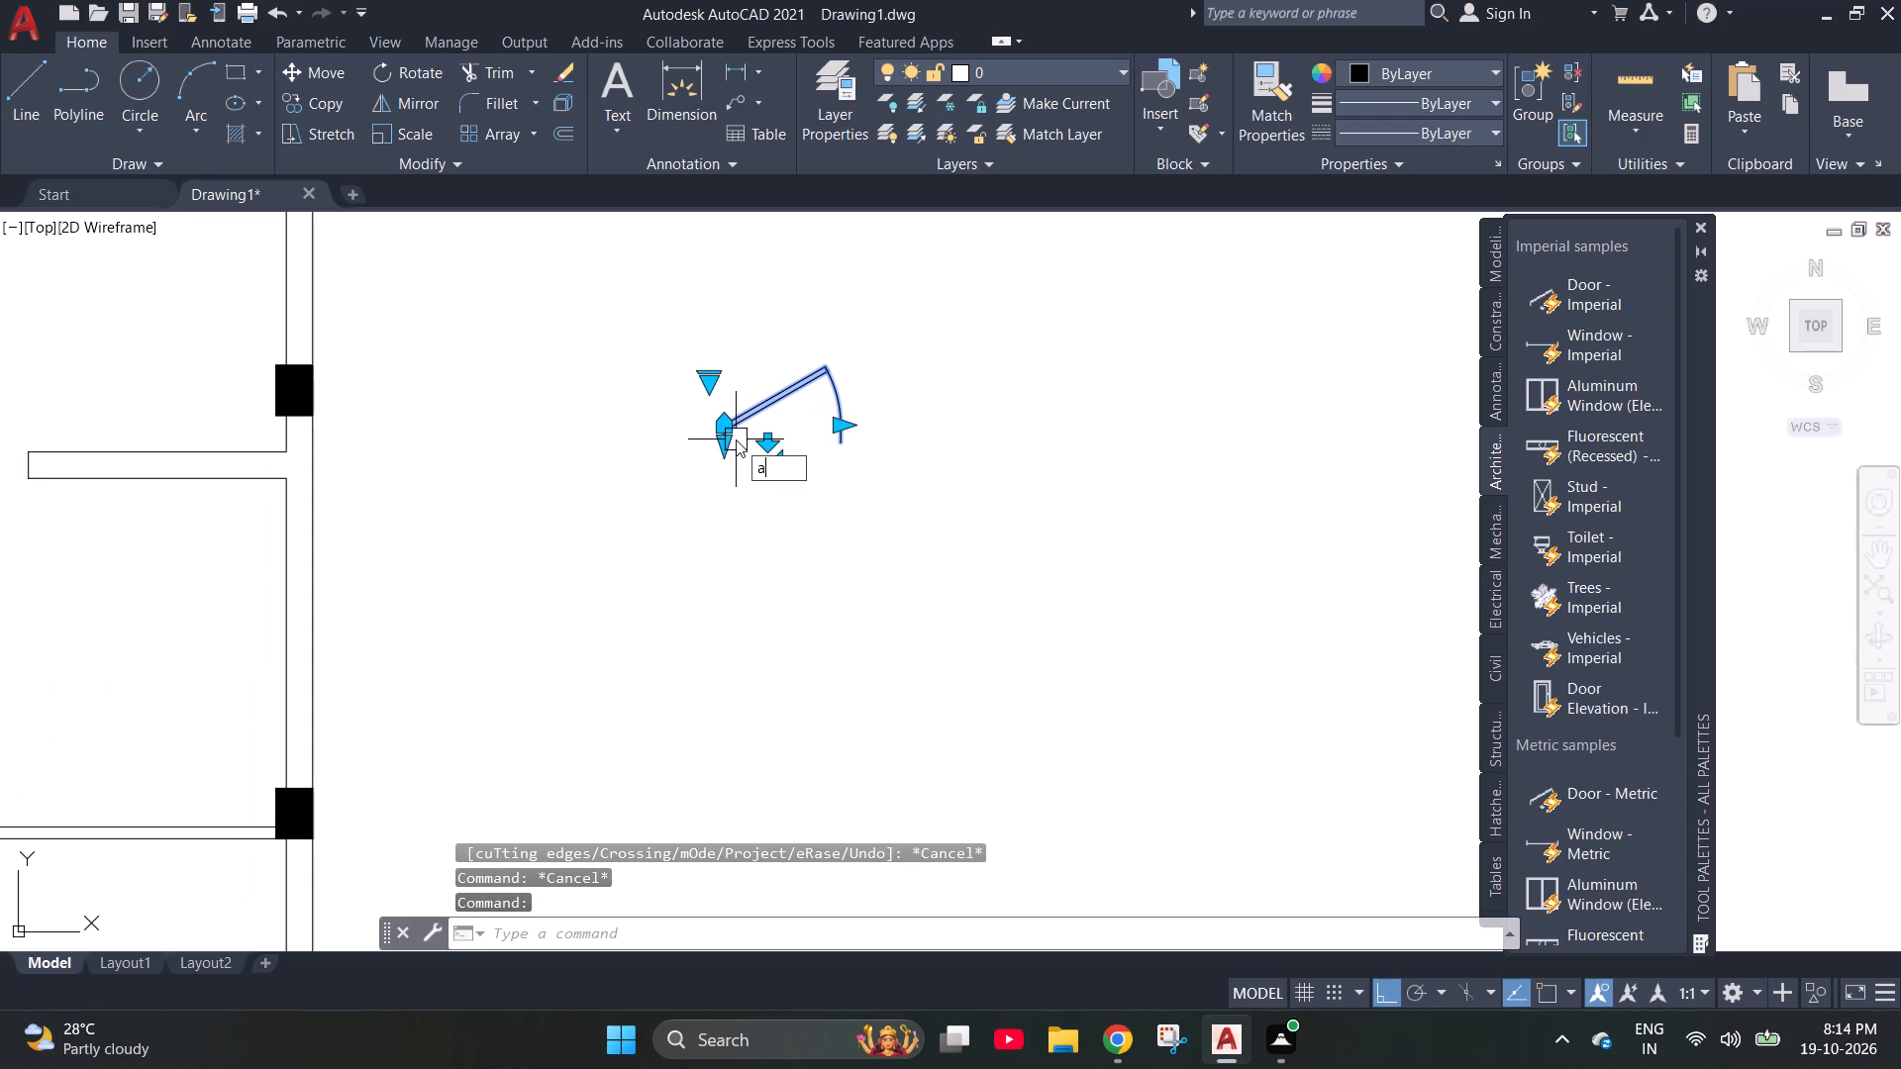
pyautogui.press('Return')
pyautogui.scroll(3, 737, 432)
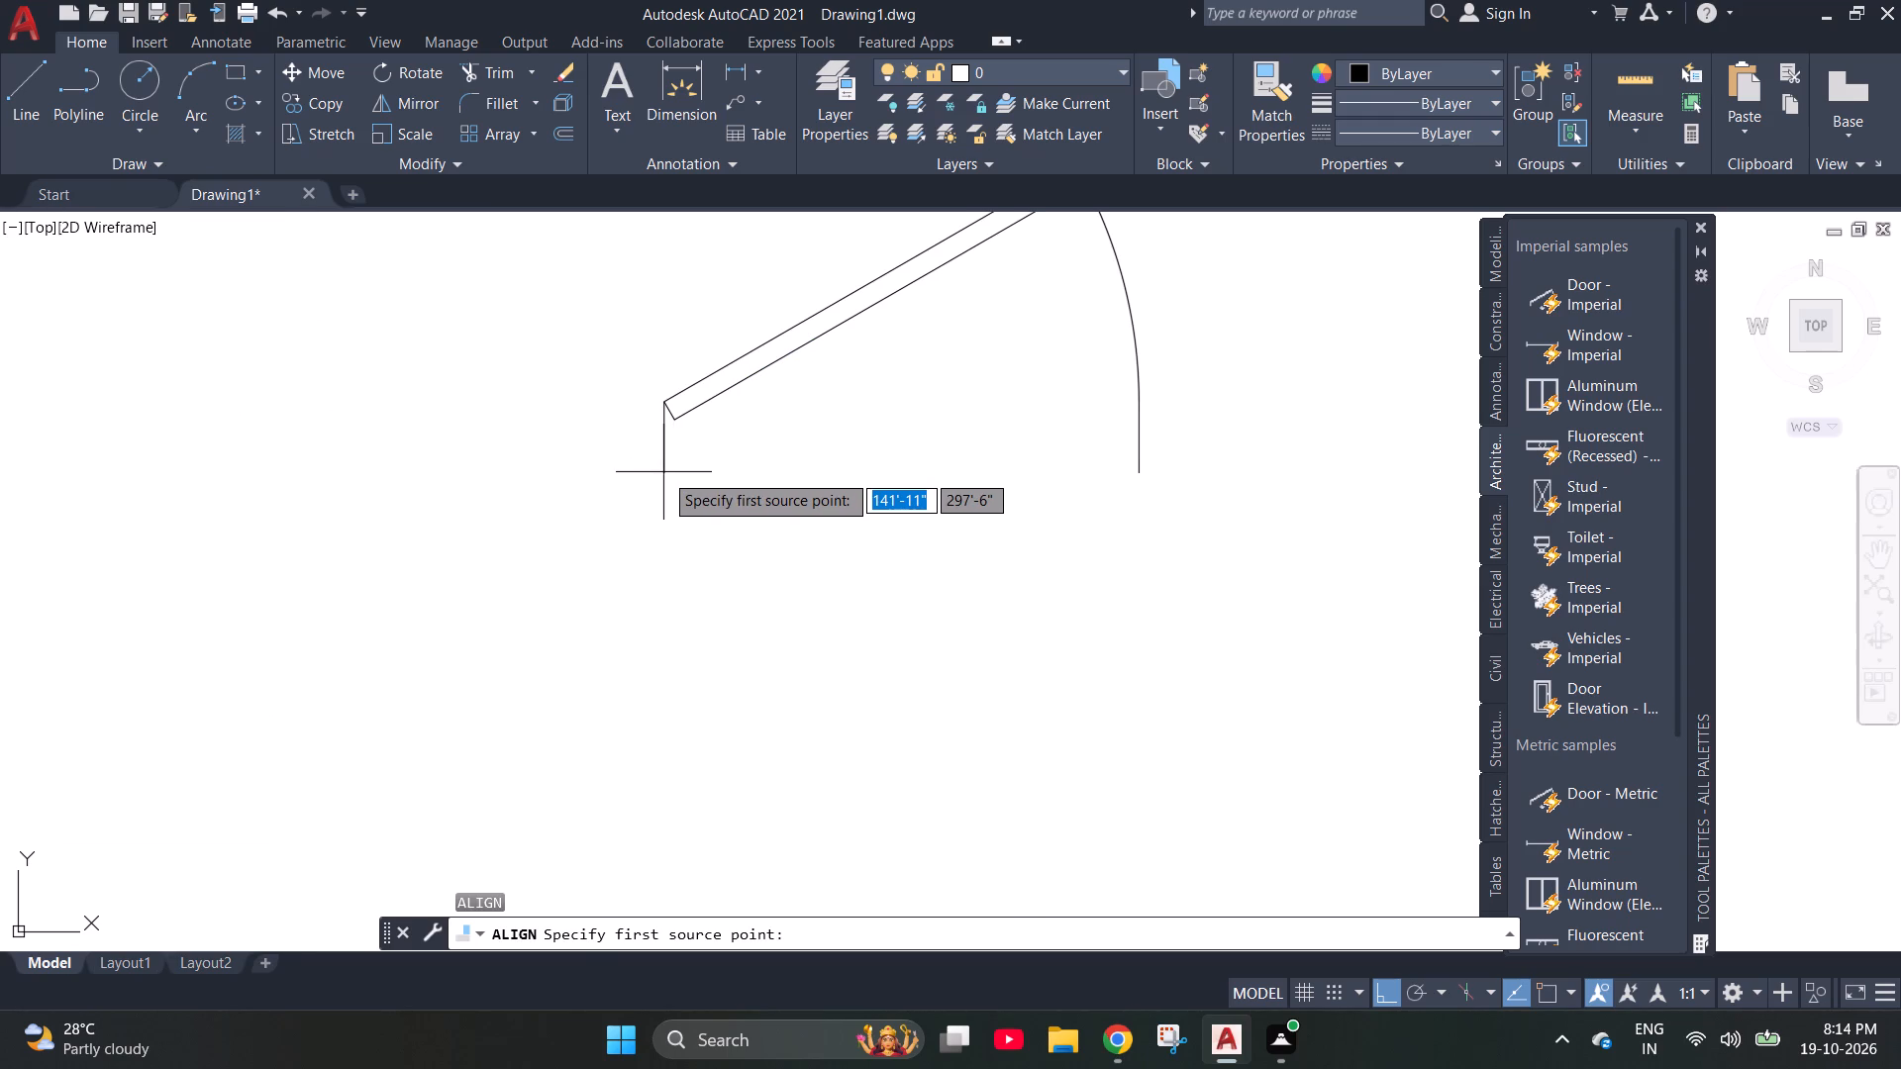
pyautogui.press('F3')
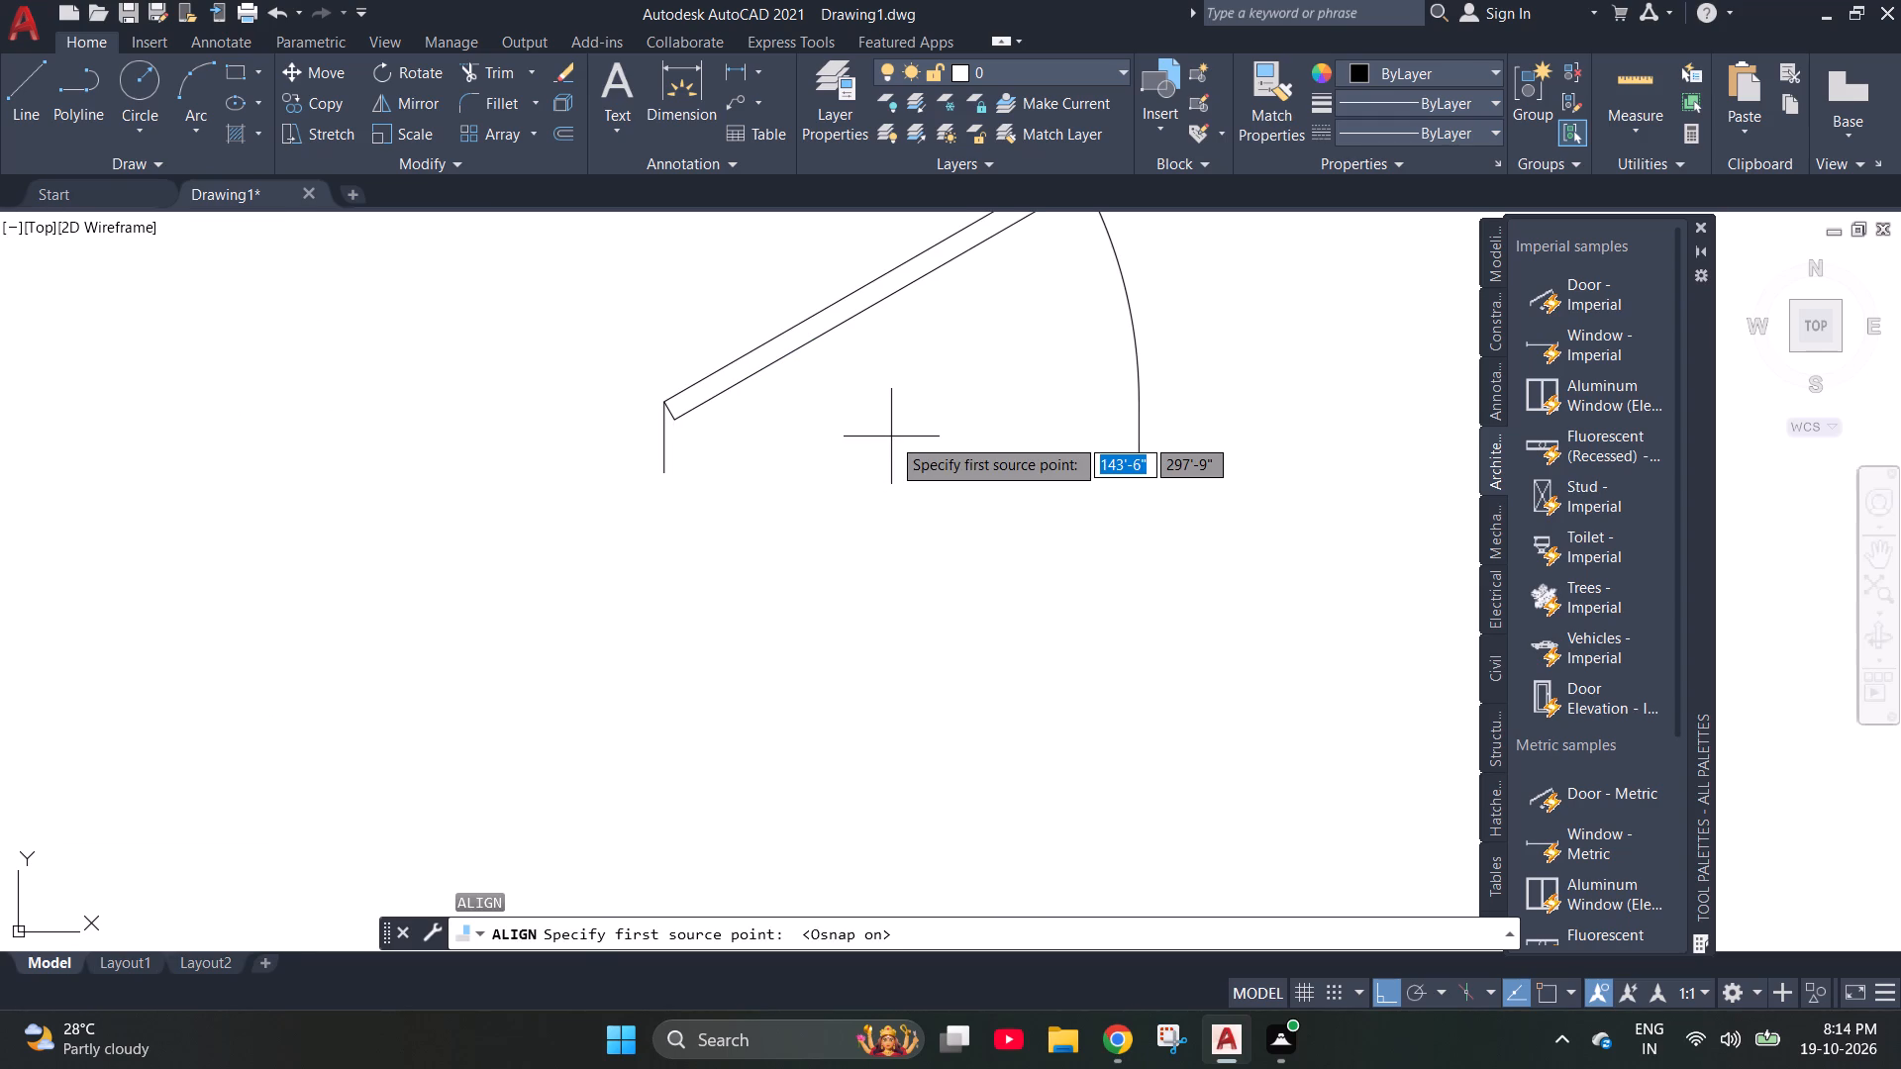
pyautogui.click(666, 473)
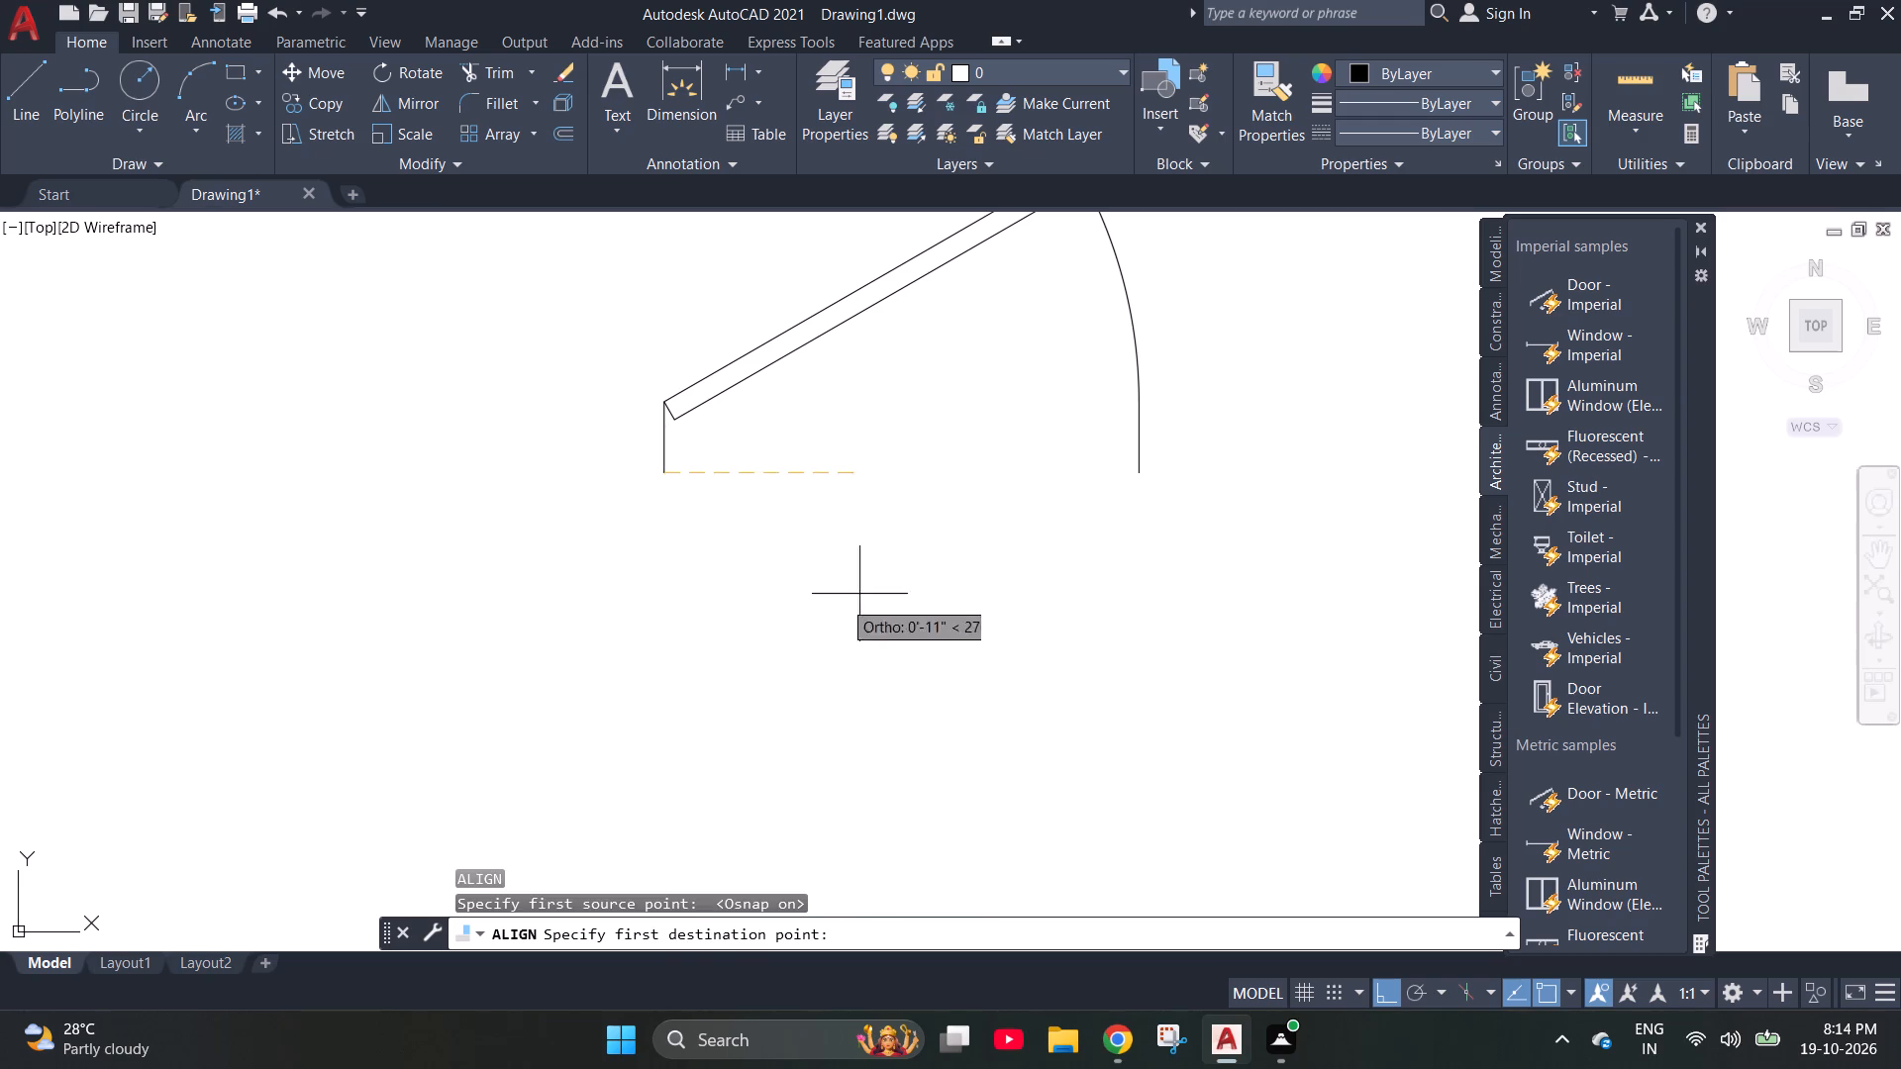
pyautogui.scroll(-2, 974, 602)
pyautogui.scroll(-1, 522, 562)
pyautogui.scroll(-1, 240, 535)
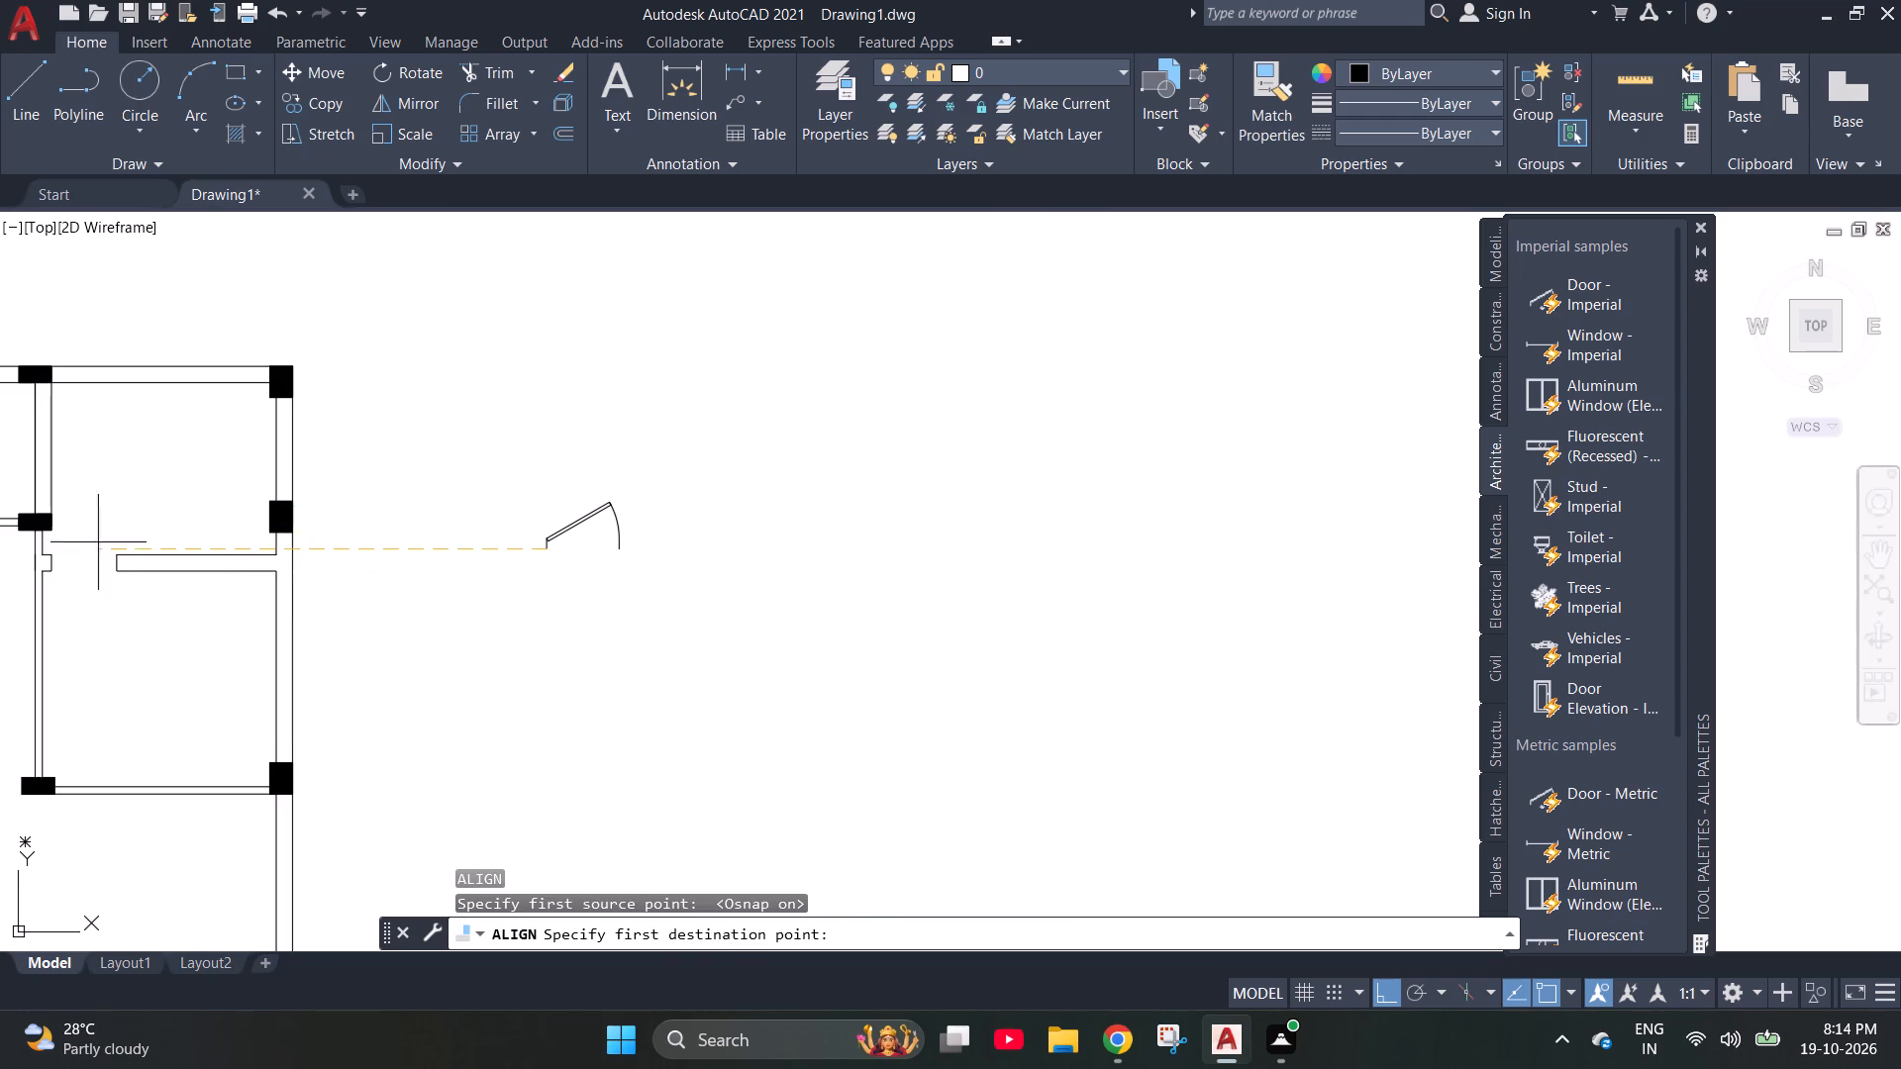
pyautogui.scroll(4, 58, 548)
pyautogui.scroll(-2, 558, 639)
pyautogui.scroll(3, 360, 688)
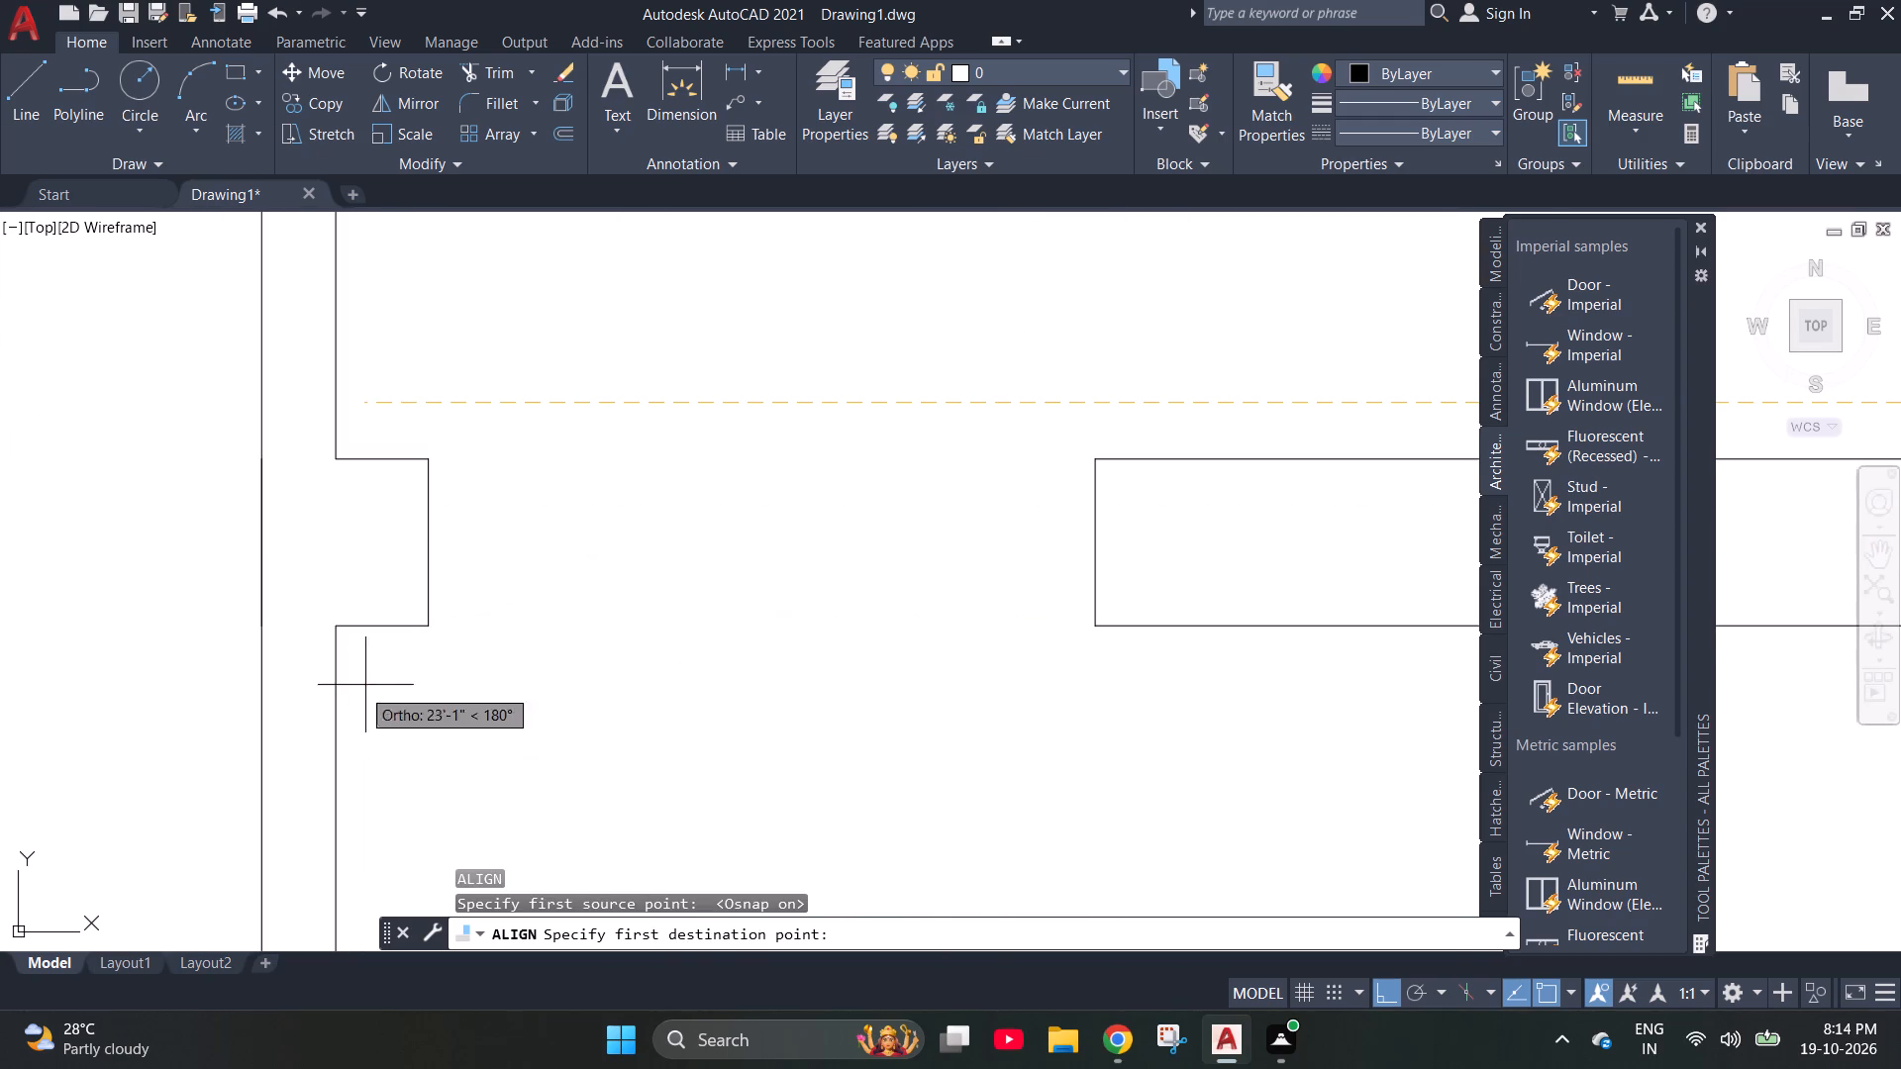
pyautogui.click(422, 624)
pyautogui.scroll(-4, 356, 649)
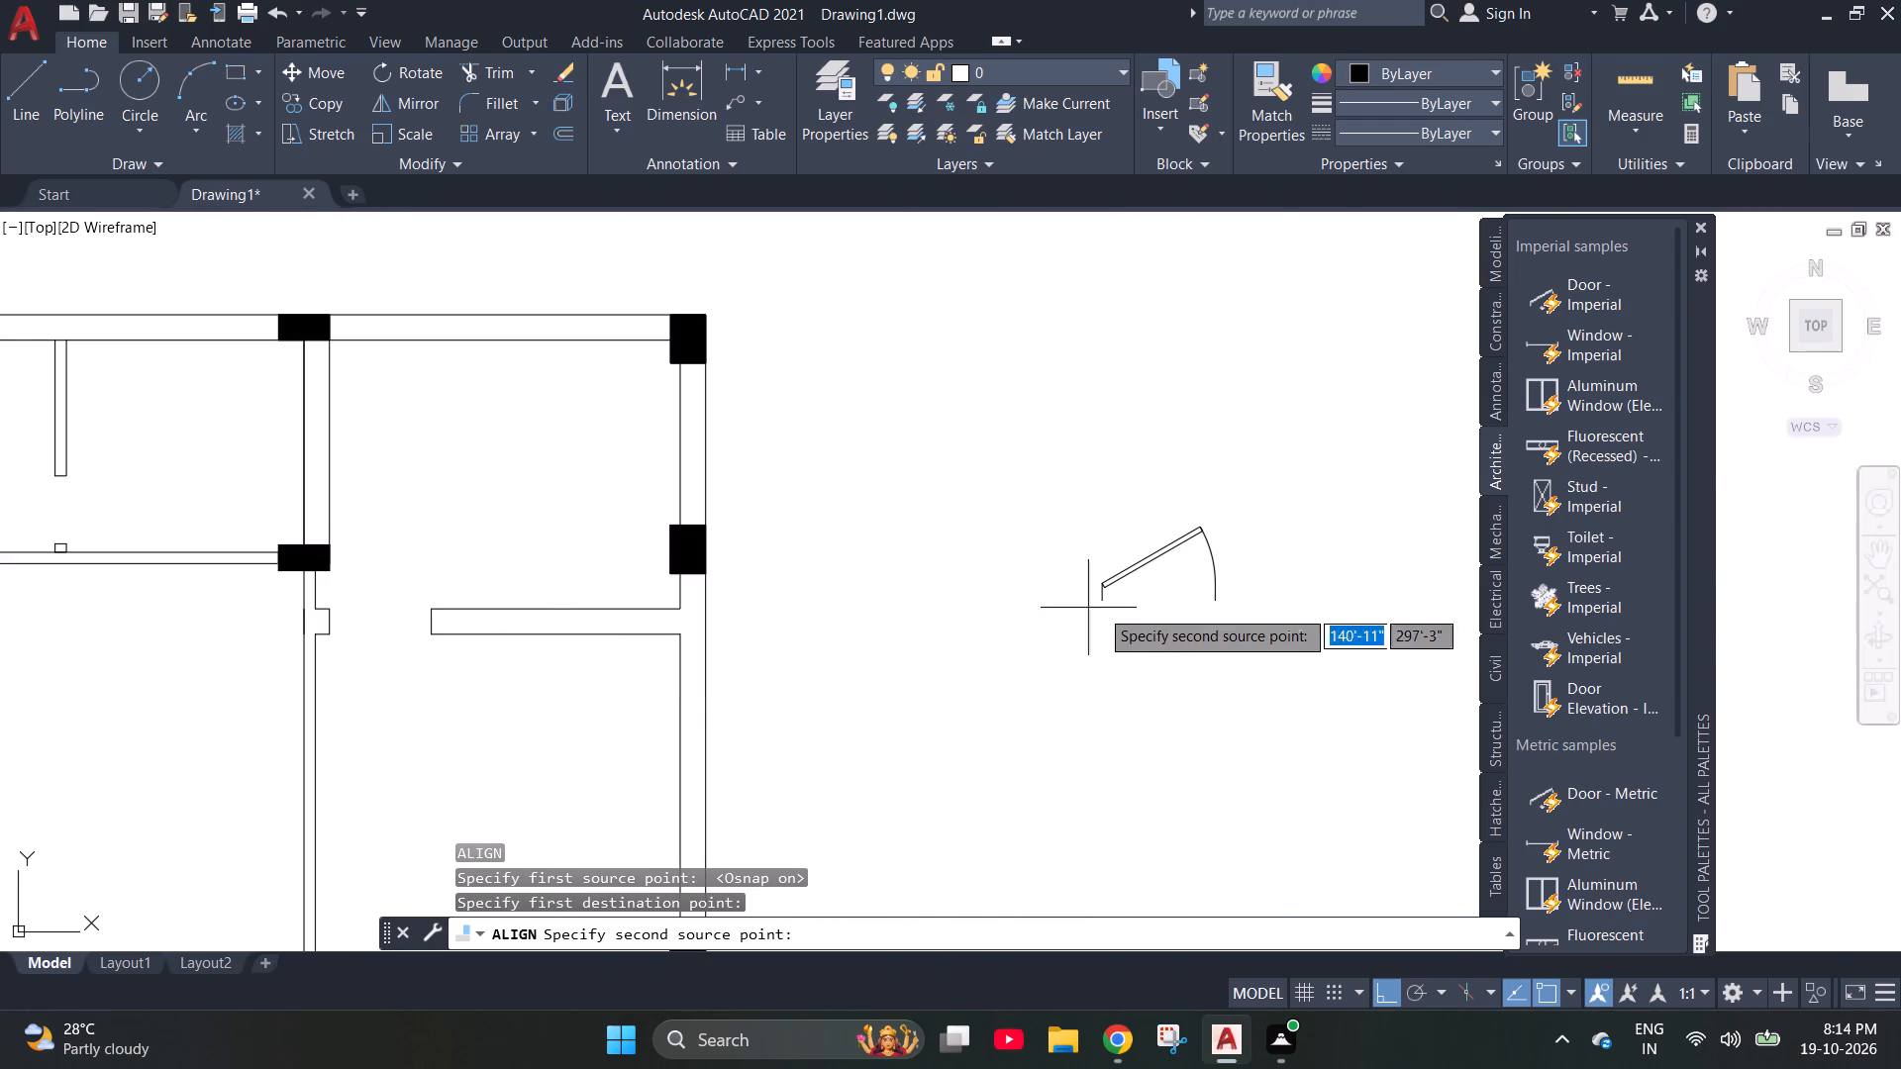
pyautogui.click(1213, 599)
pyautogui.click(429, 640)
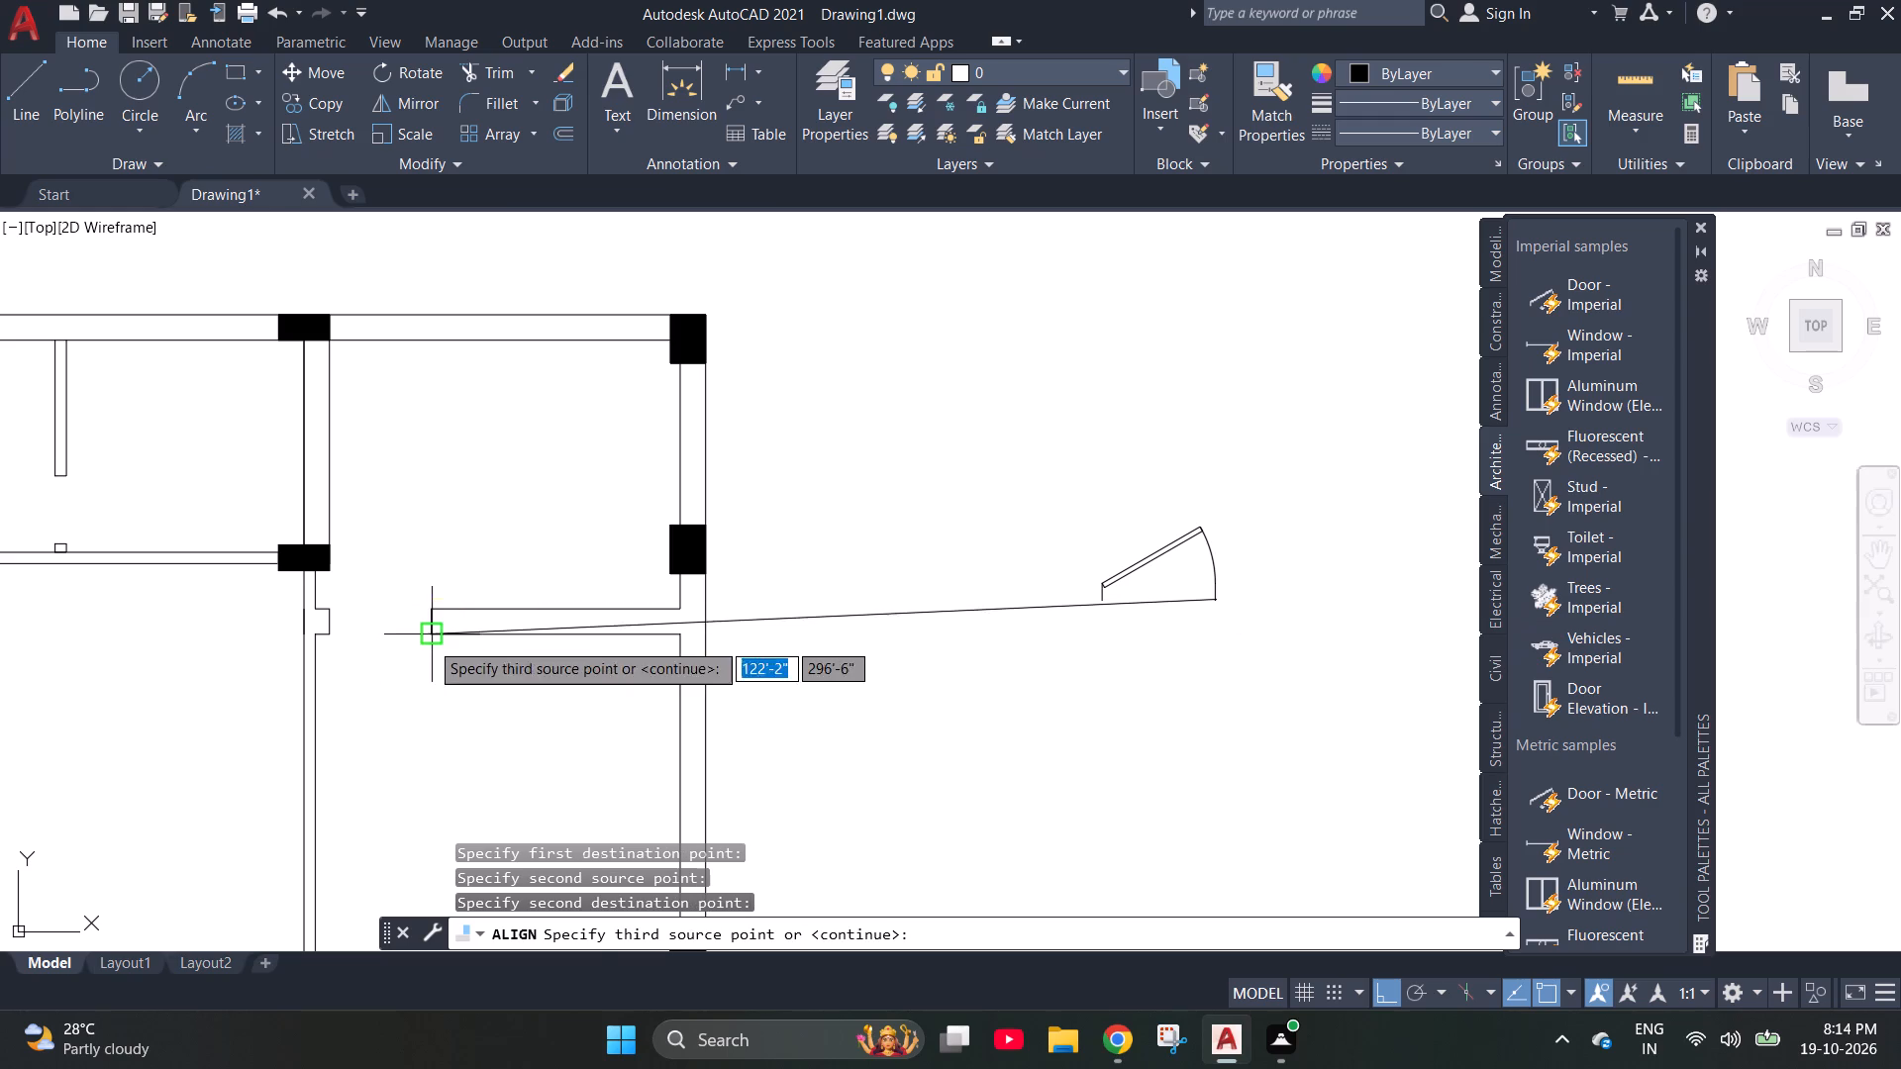
pyautogui.press('space')
pyautogui.write('y')
pyautogui.press('space')
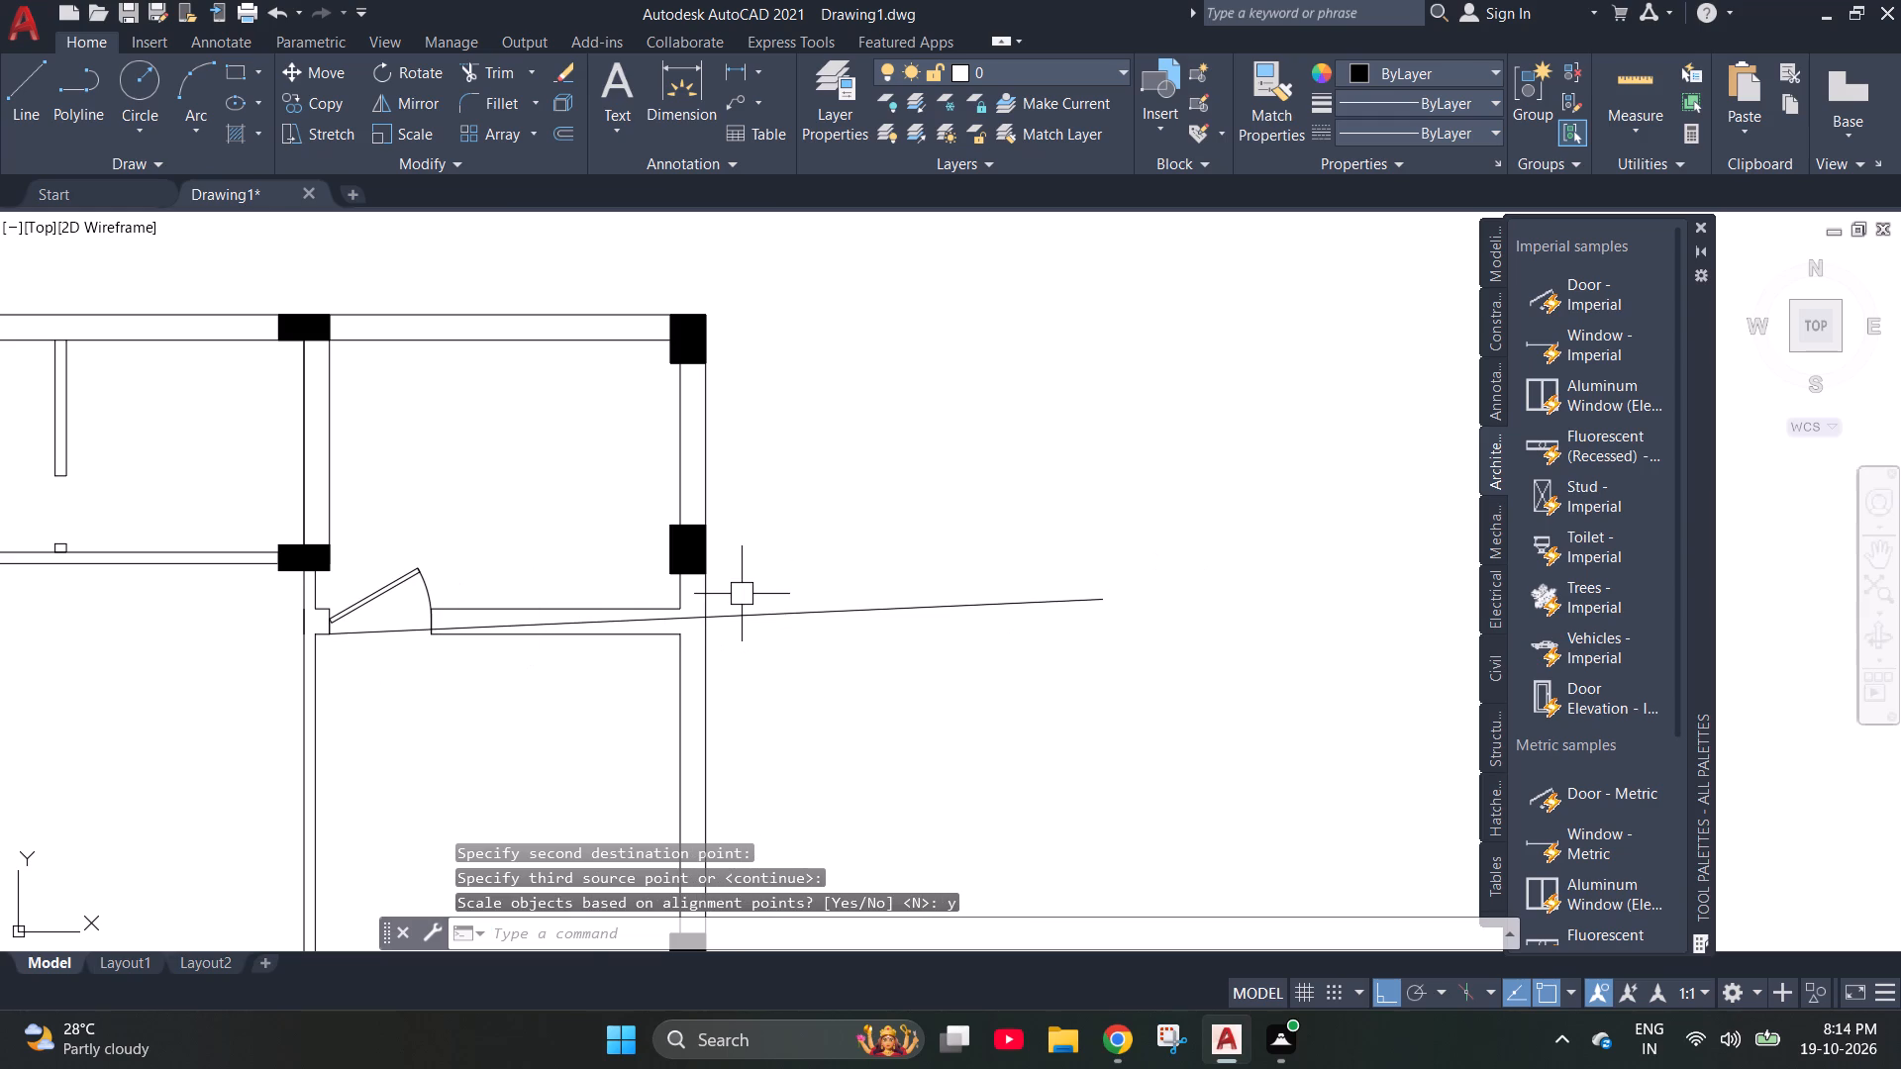
# Move the door up by its hinge corner toward the upper corner of the short wall stub beside the opening.
pyautogui.scroll(2, 379, 619)
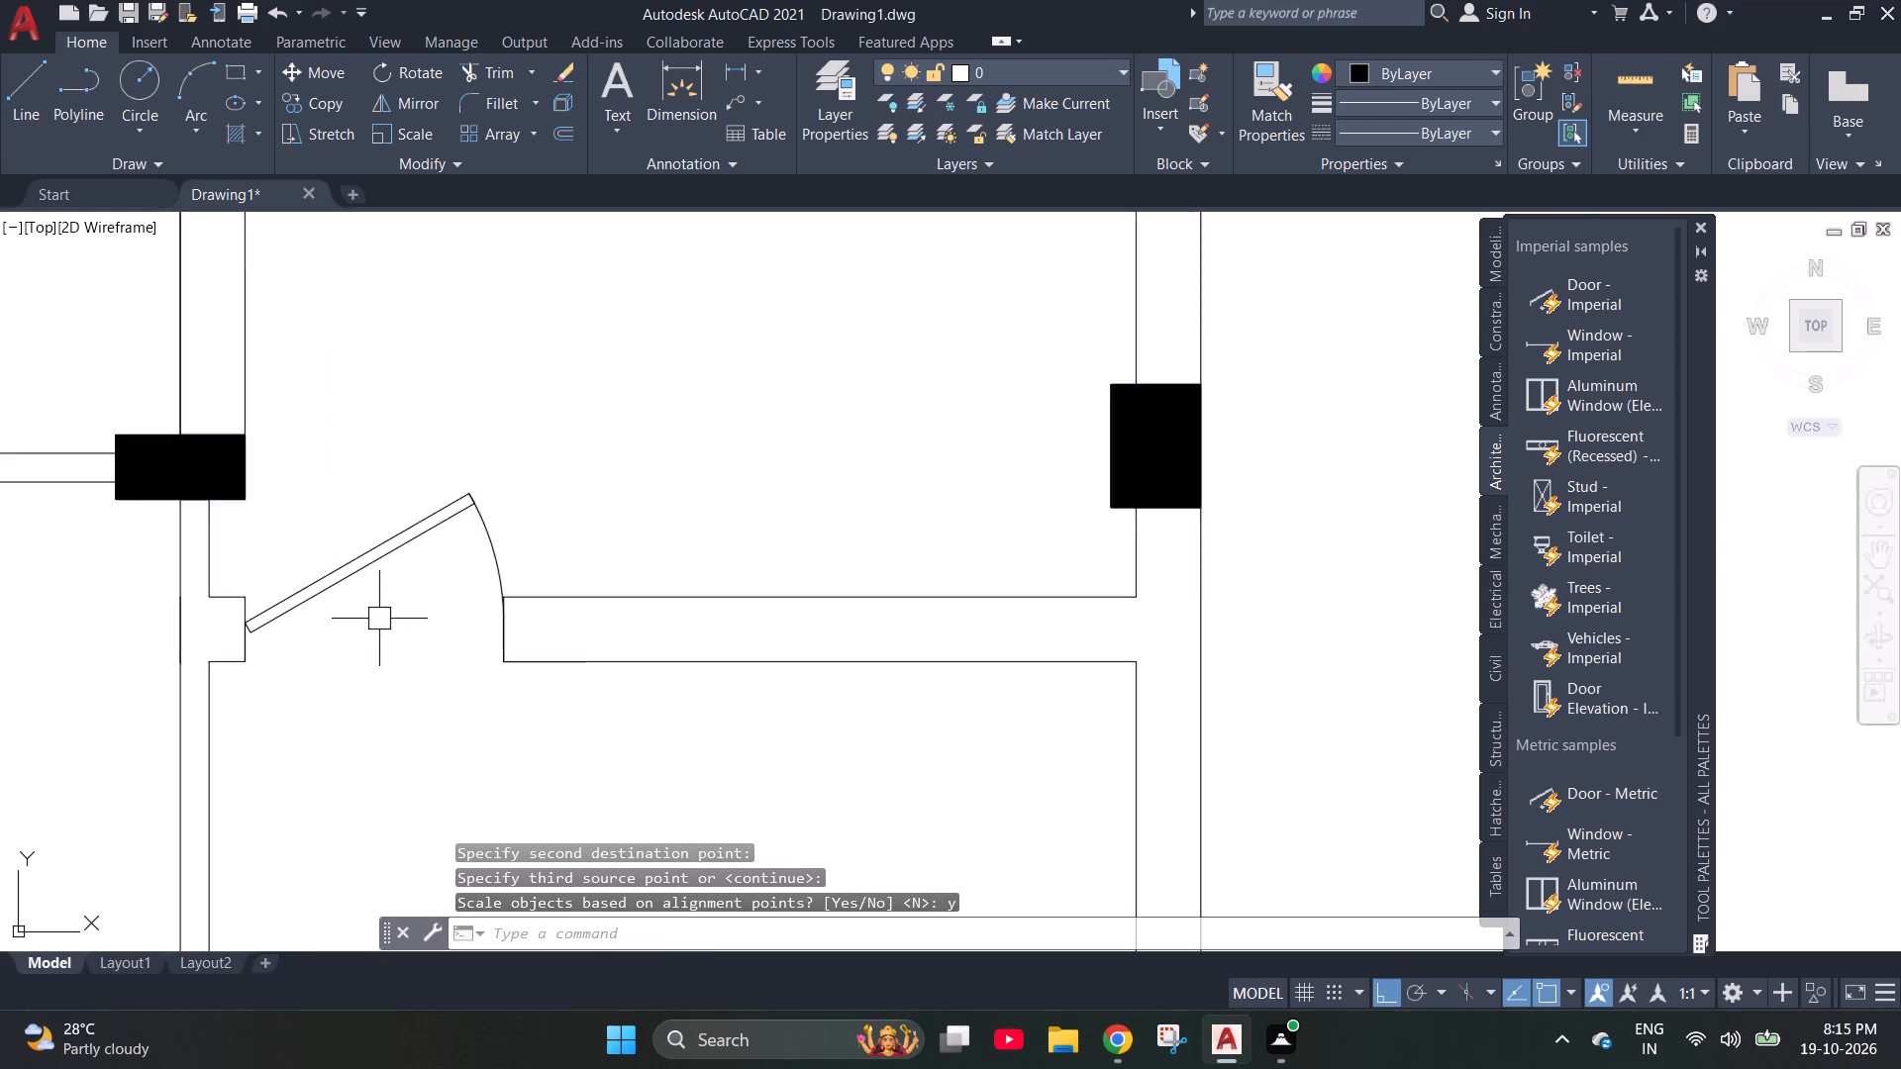
pyautogui.scroll(1, 379, 619)
pyautogui.scroll(-1, 506, 626)
pyautogui.scroll(-2, 663, 632)
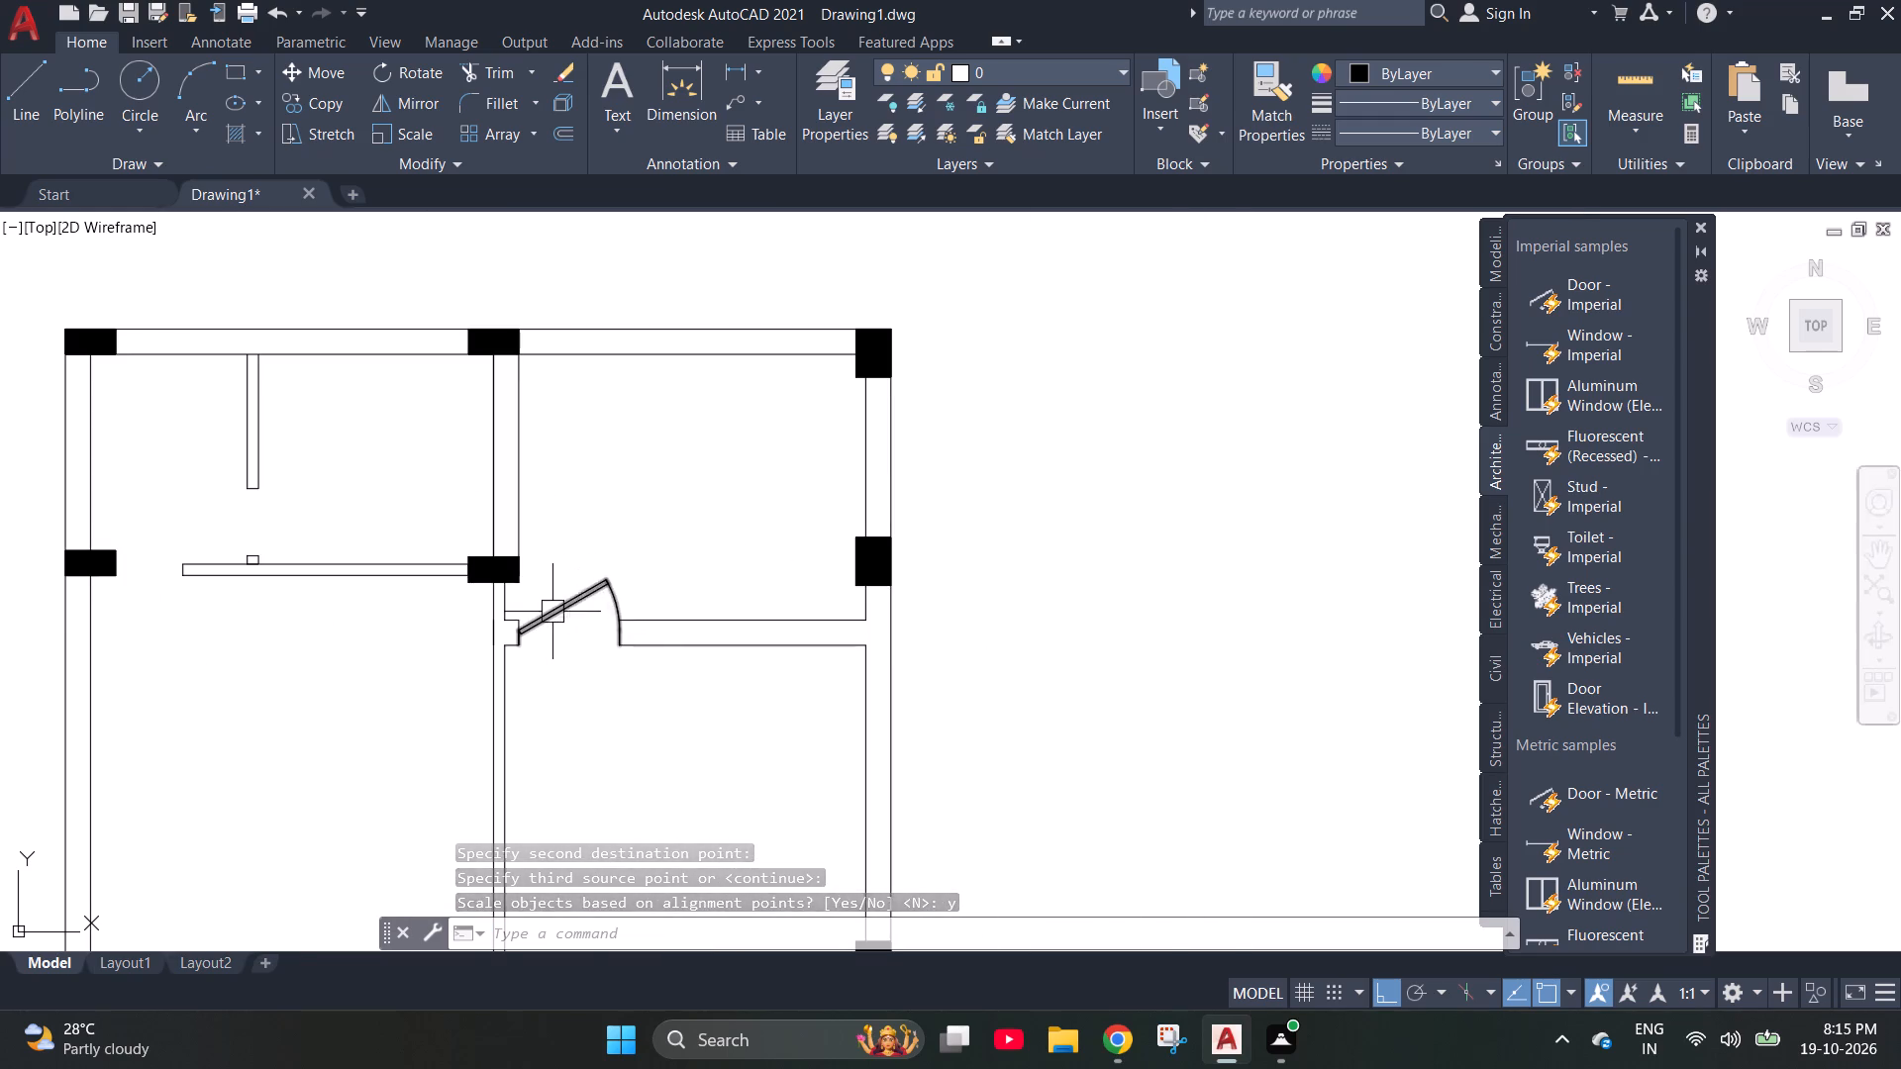
pyautogui.scroll(3, 552, 612)
pyautogui.click(454, 671)
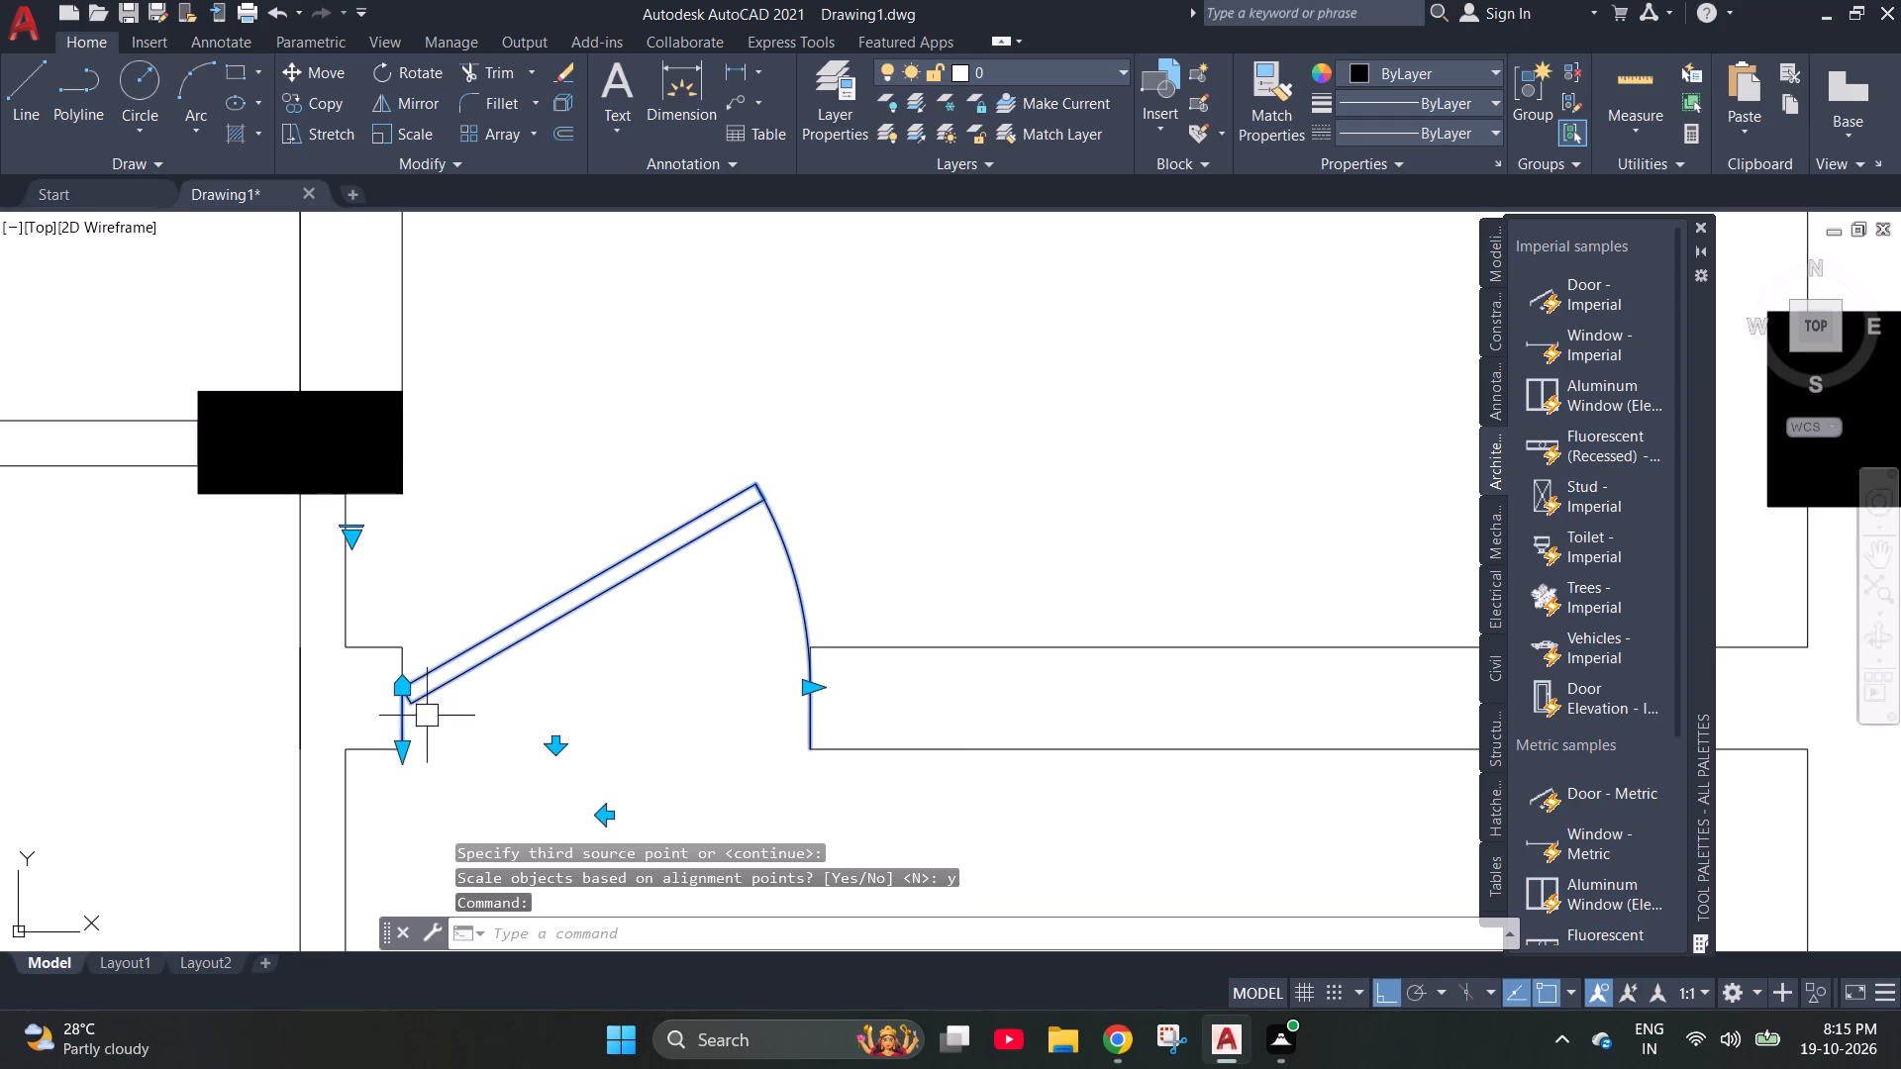
pyautogui.click(403, 683)
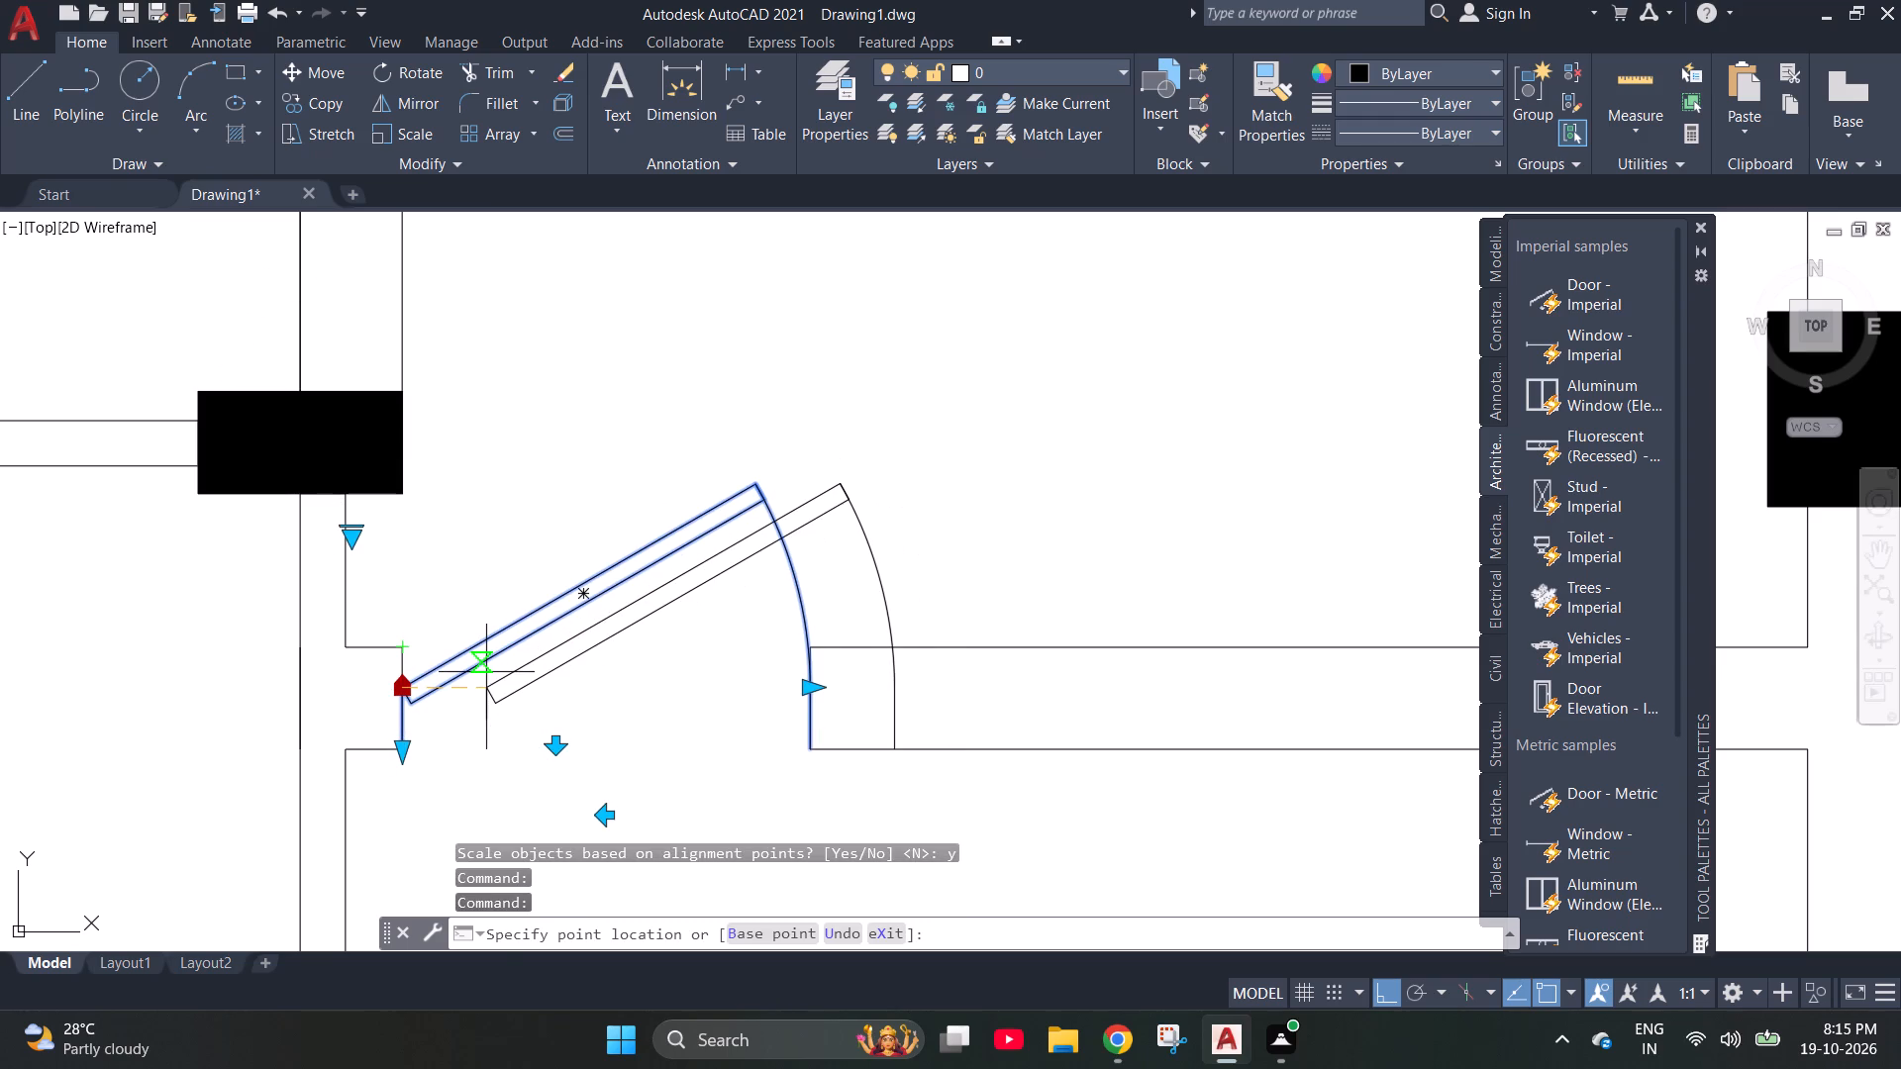
pyautogui.press('Escape')
pyautogui.press('m')
pyautogui.press('Return')
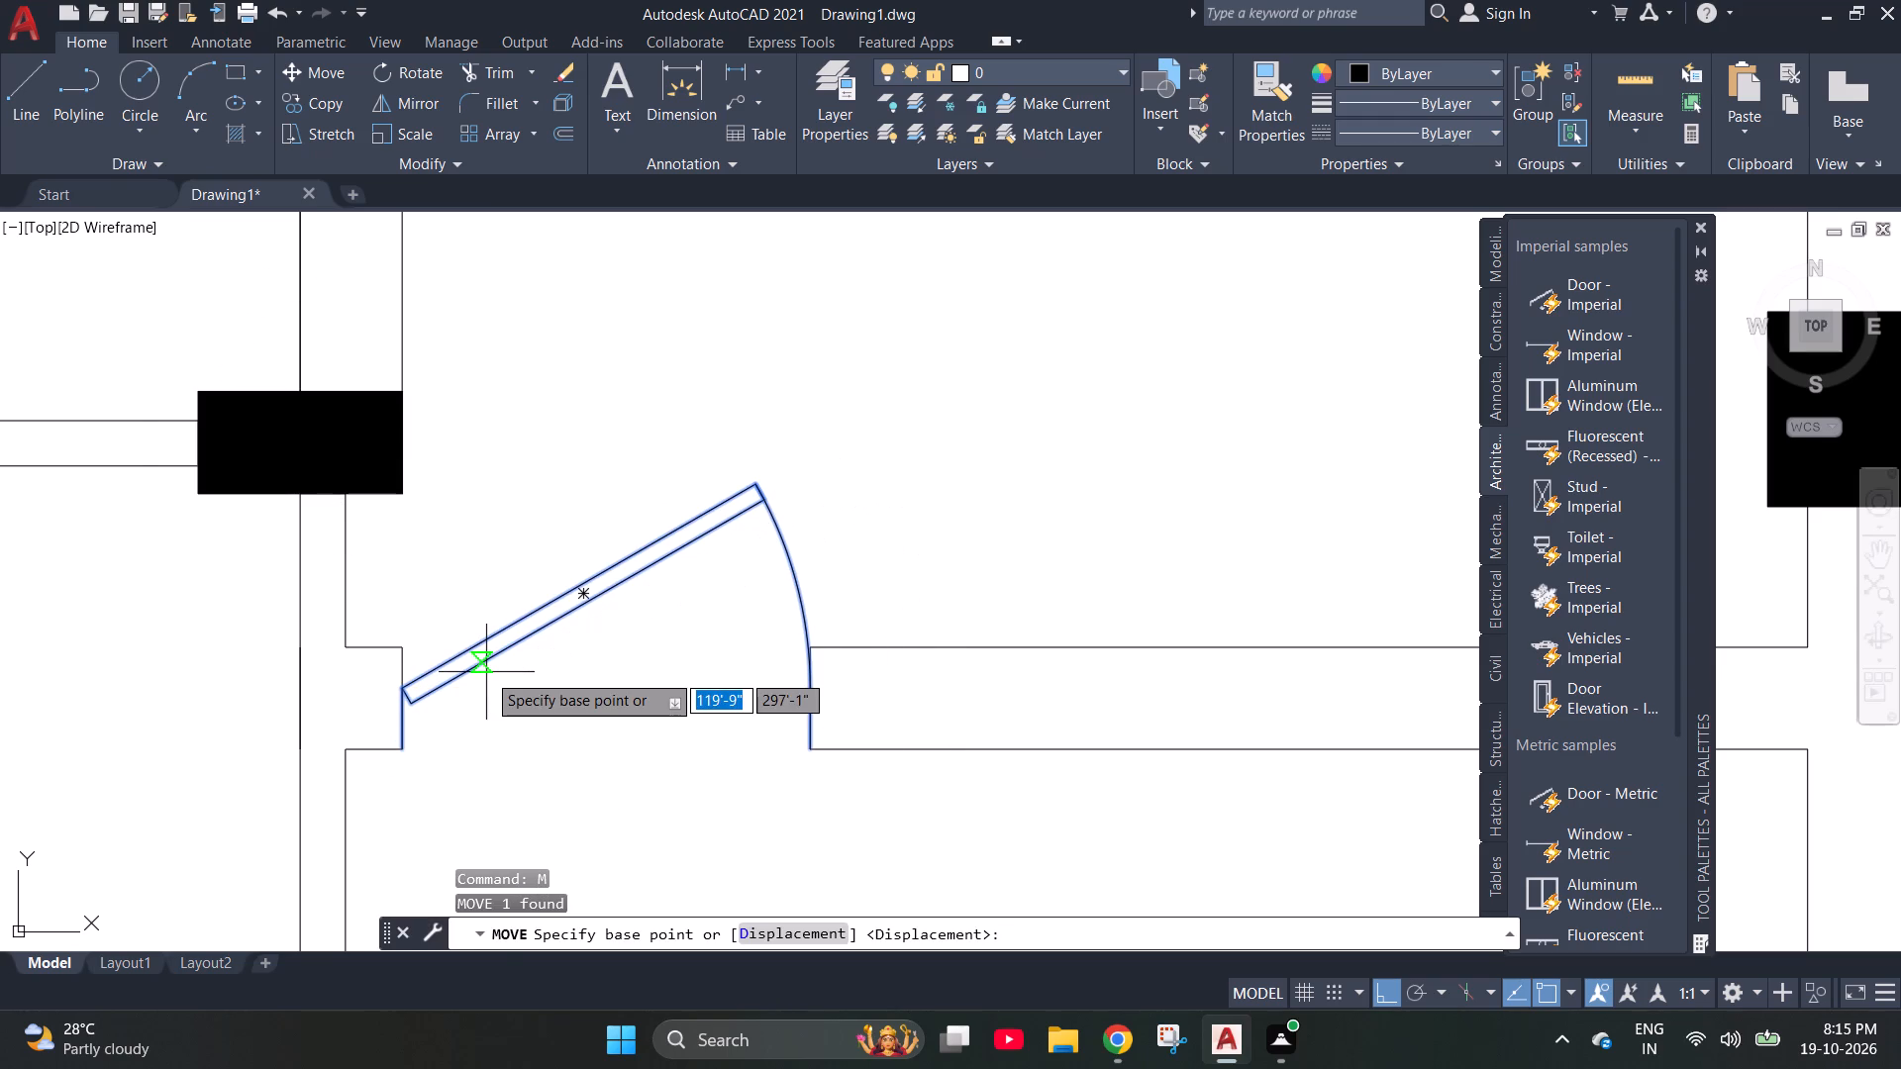
pyautogui.click(402, 696)
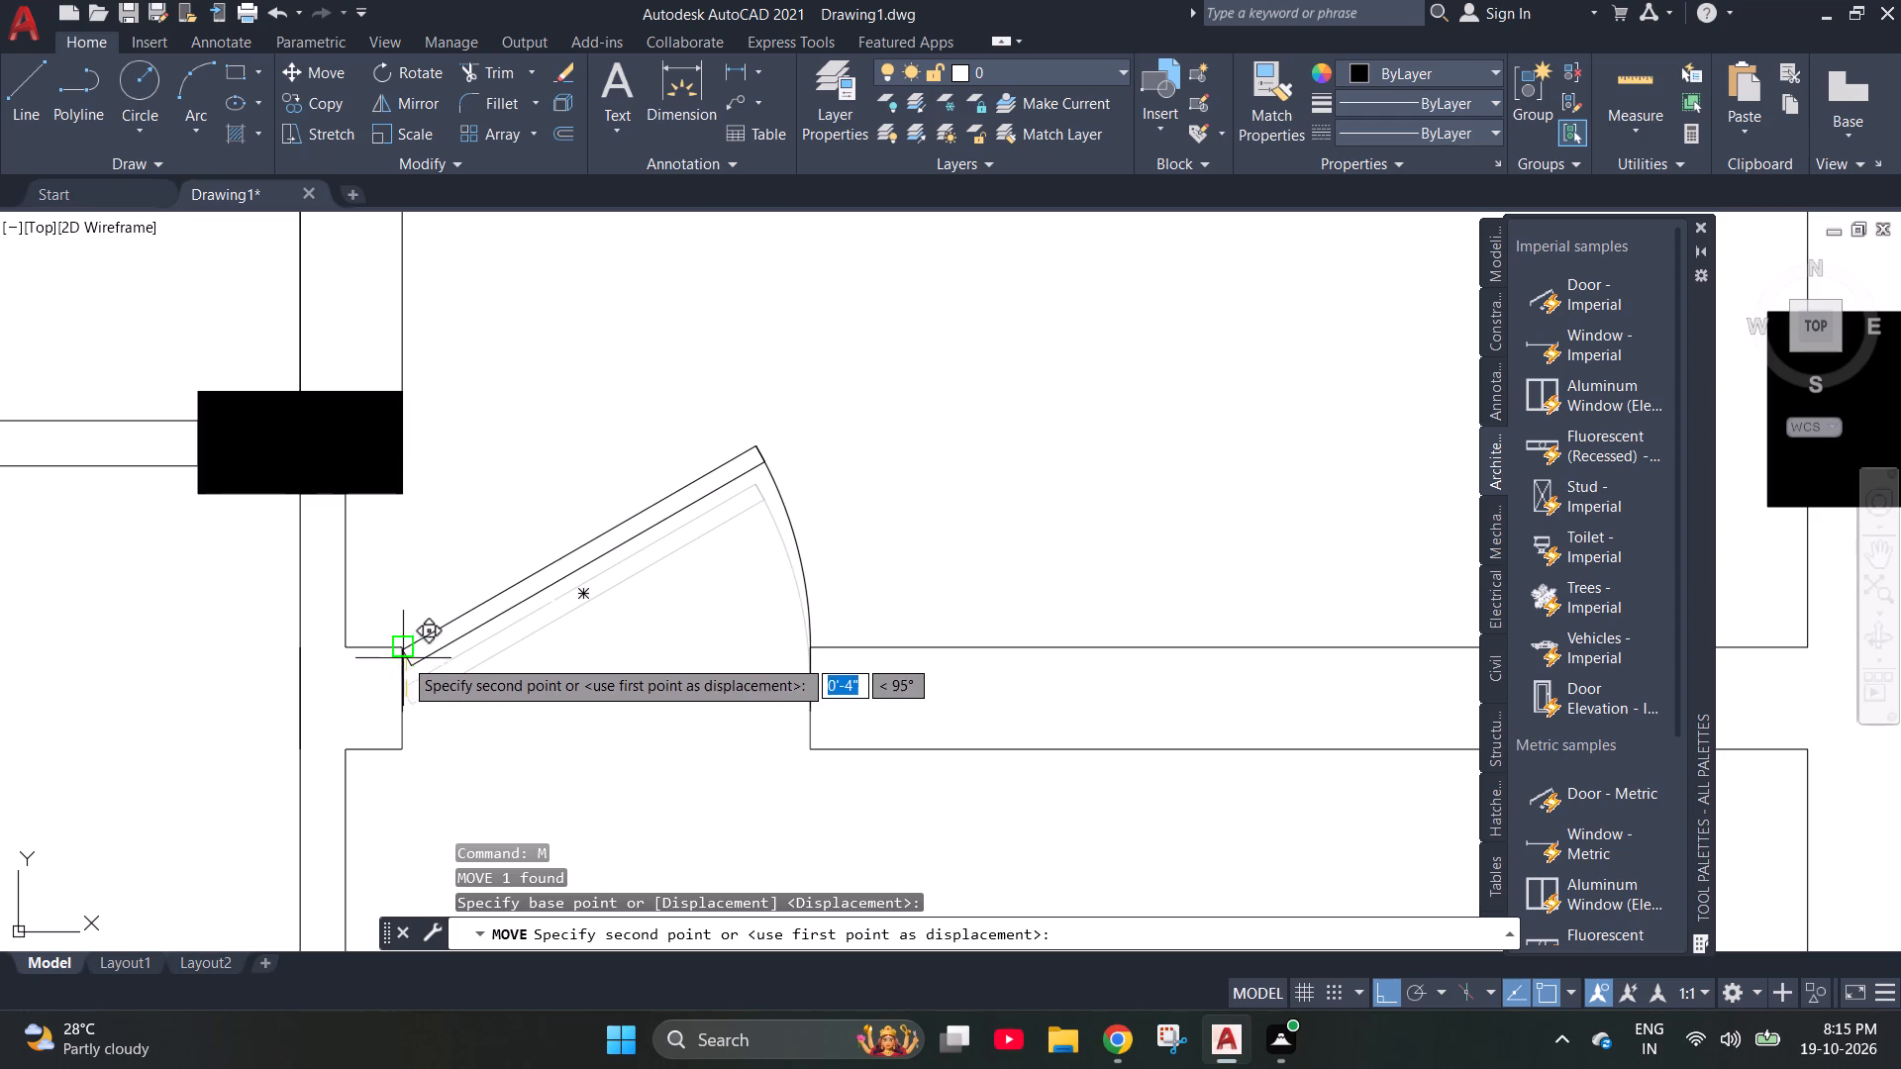
pyautogui.click(403, 653)
# Move the door again so its hinge corner snaps exactly onto the wall stub's upper corner.
pyautogui.scroll(3, 376, 650)
pyautogui.click(512, 658)
pyautogui.press('m')
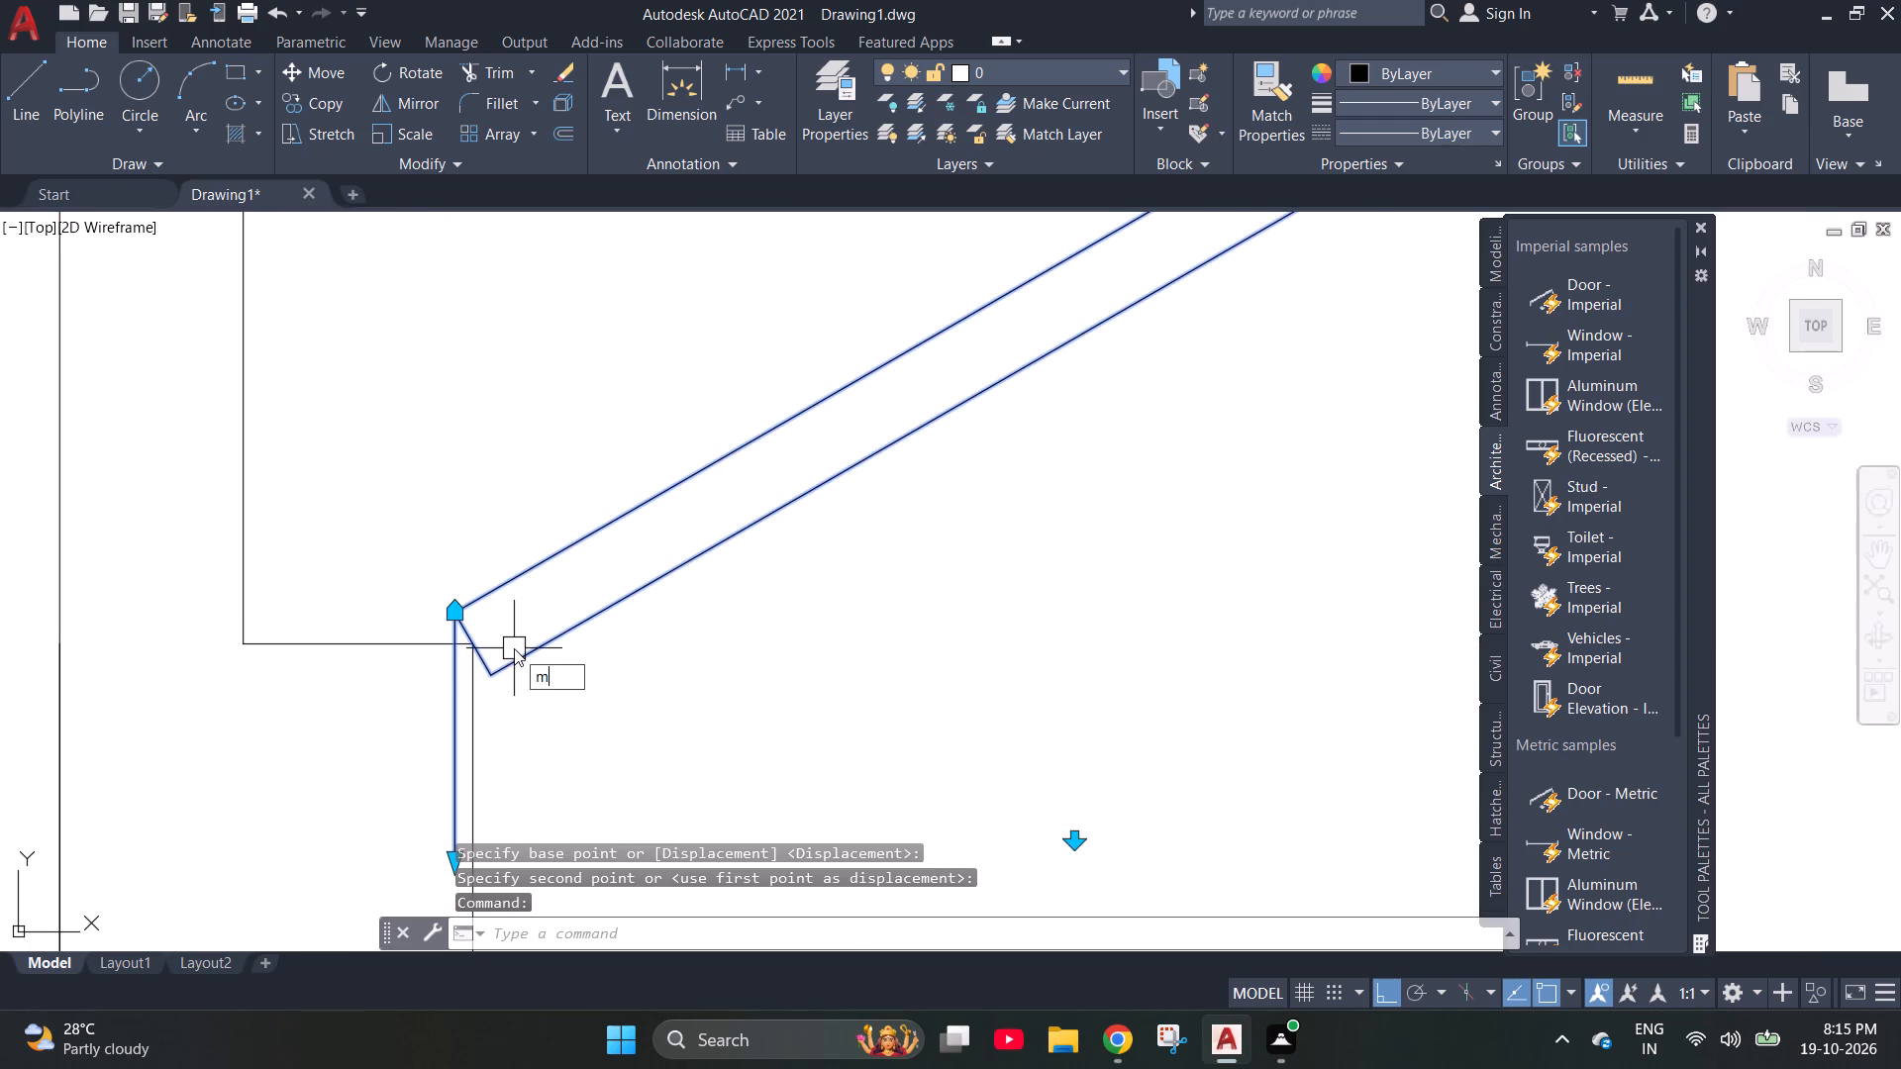
pyautogui.press('Return')
pyautogui.click(452, 609)
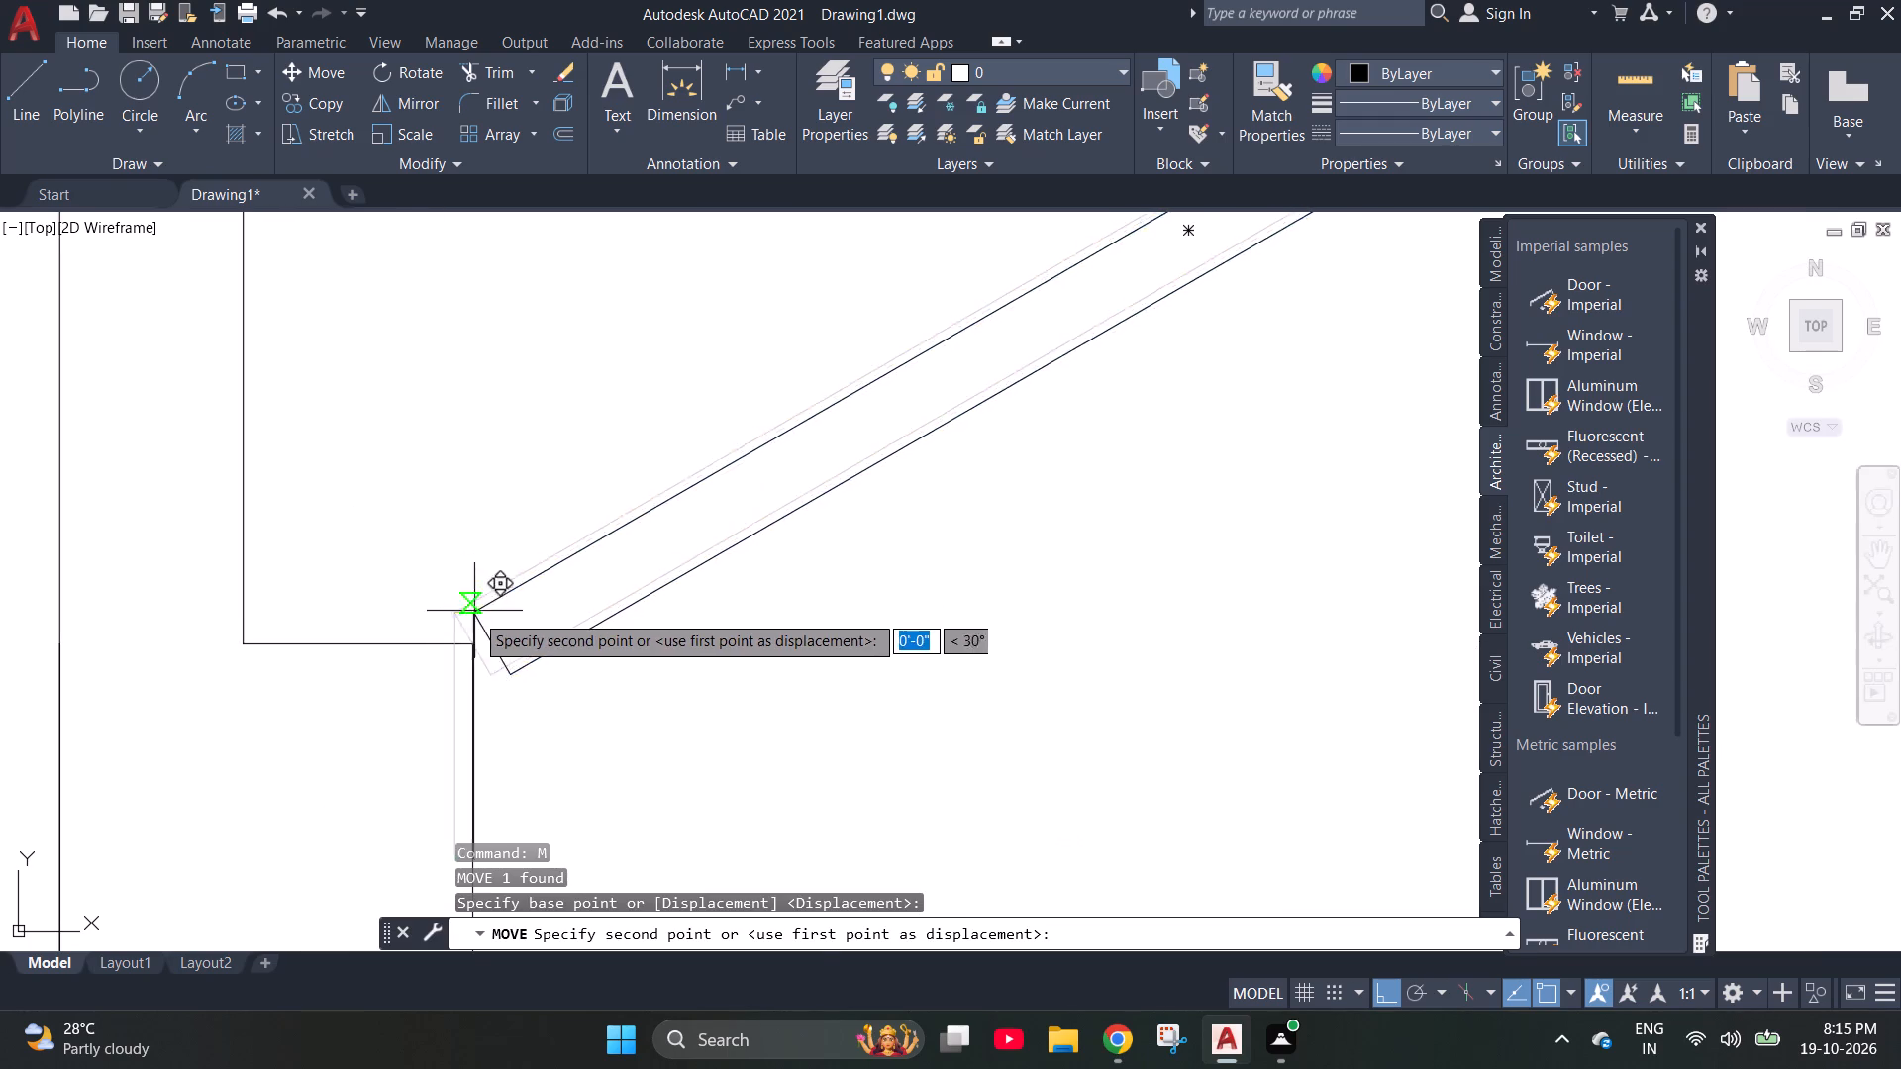
pyautogui.click(468, 646)
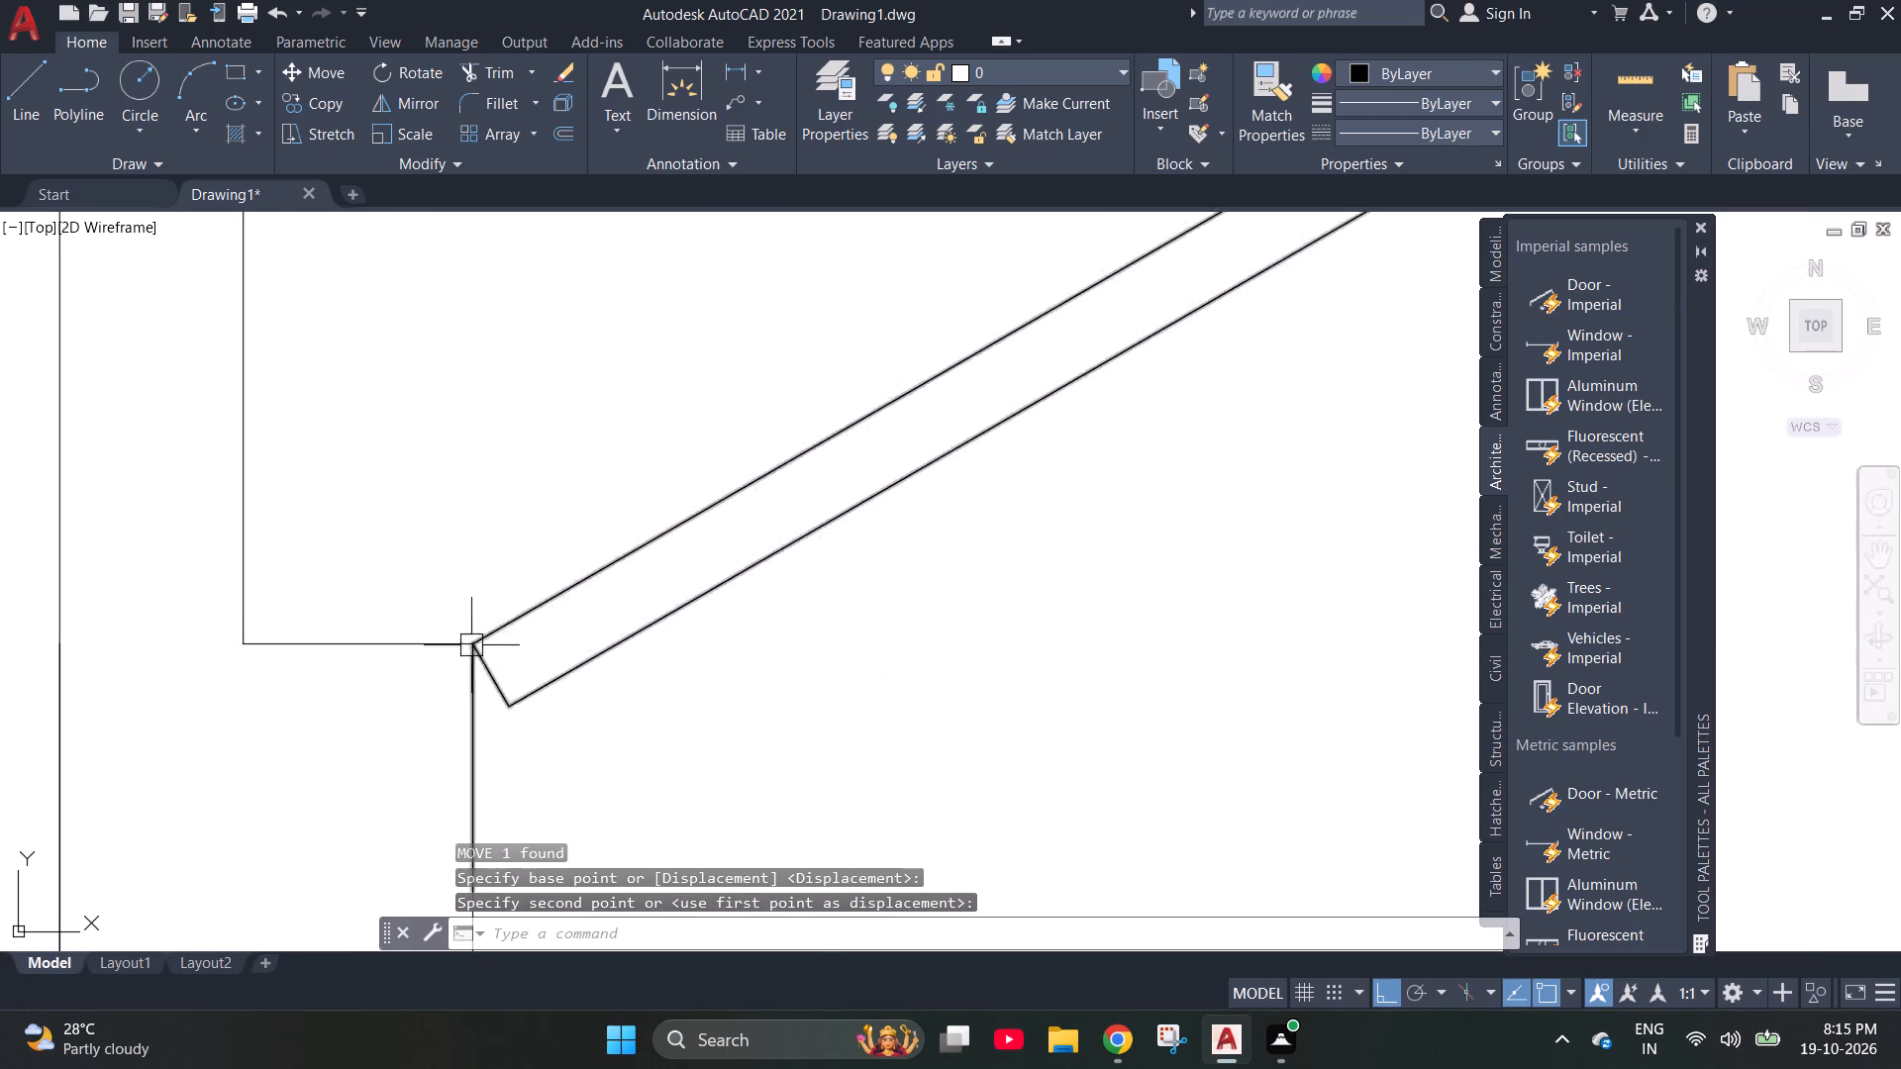
# Copy the door by its hinge corner, with ortho off, to just above the opening between the stair wall end and the column.
pyautogui.scroll(-4, 549, 602)
pyautogui.scroll(-1, 890, 616)
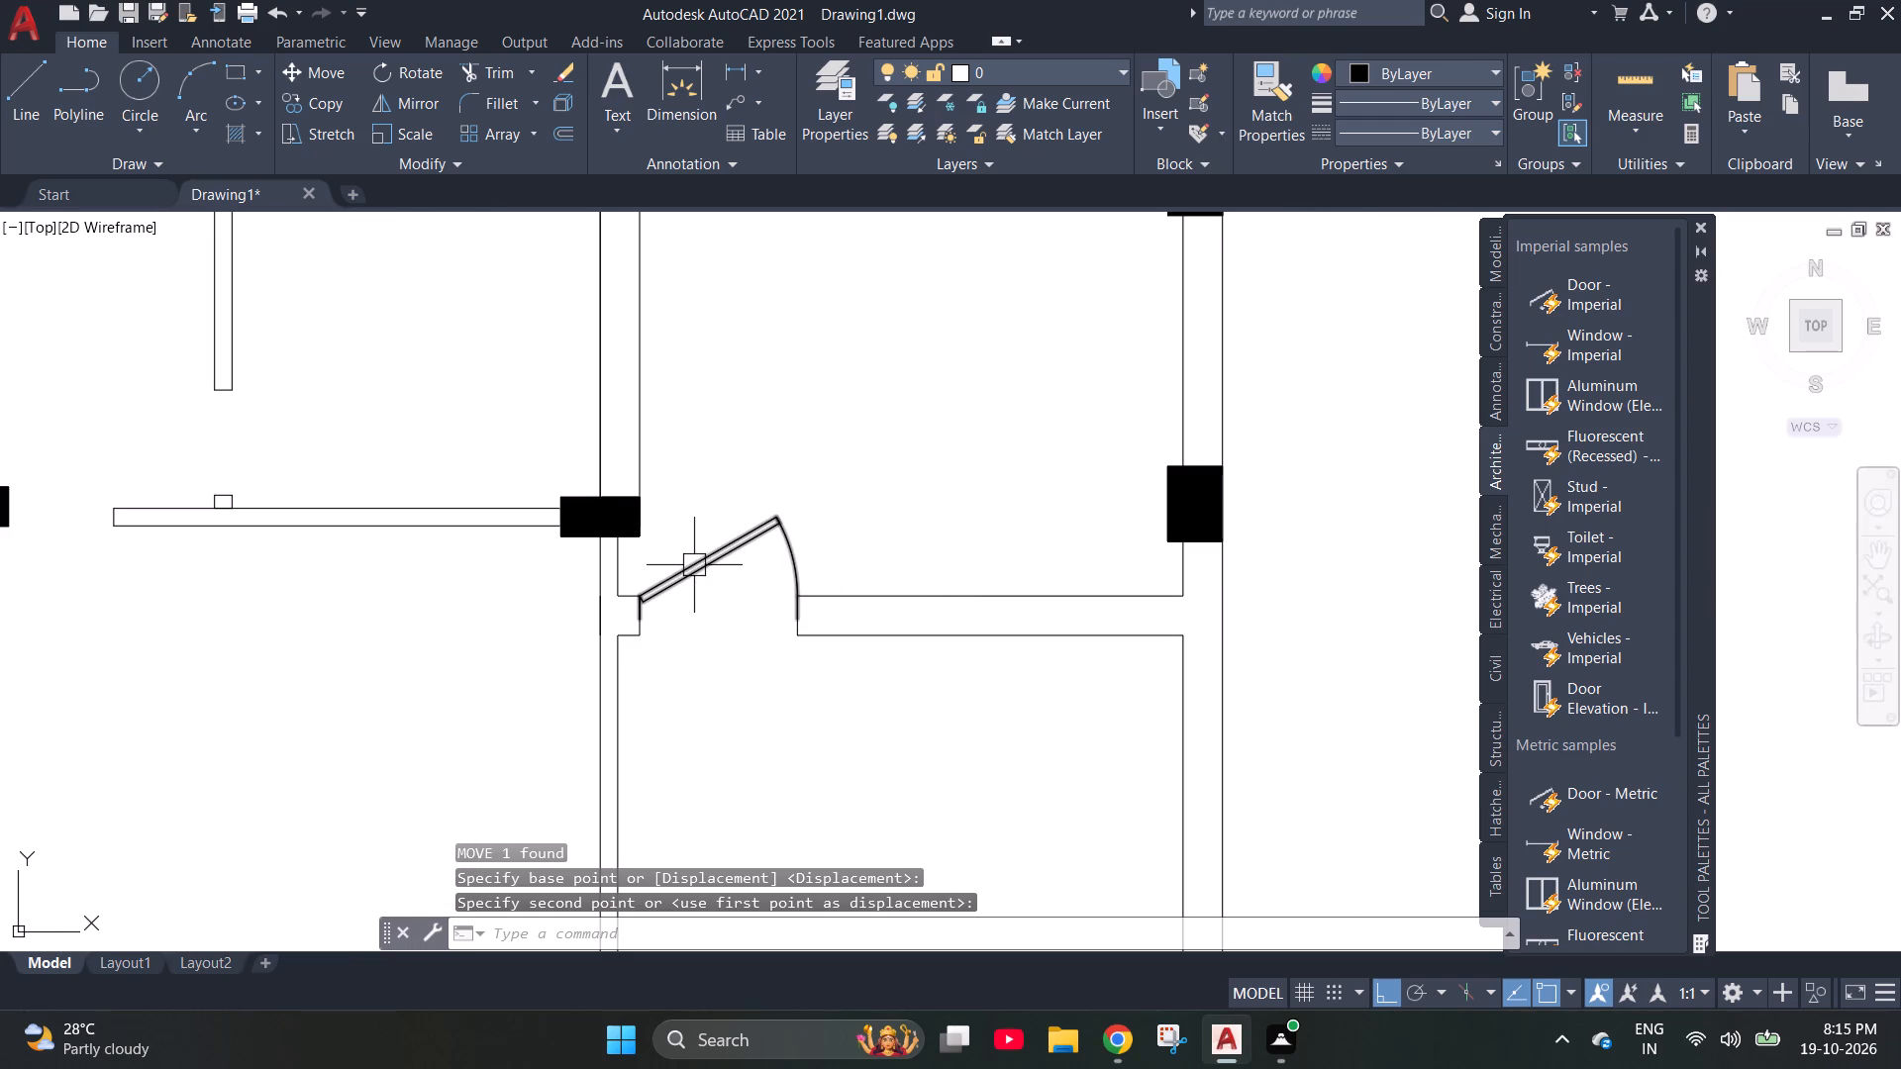
pyautogui.click(694, 565)
pyautogui.scroll(-2, 909, 521)
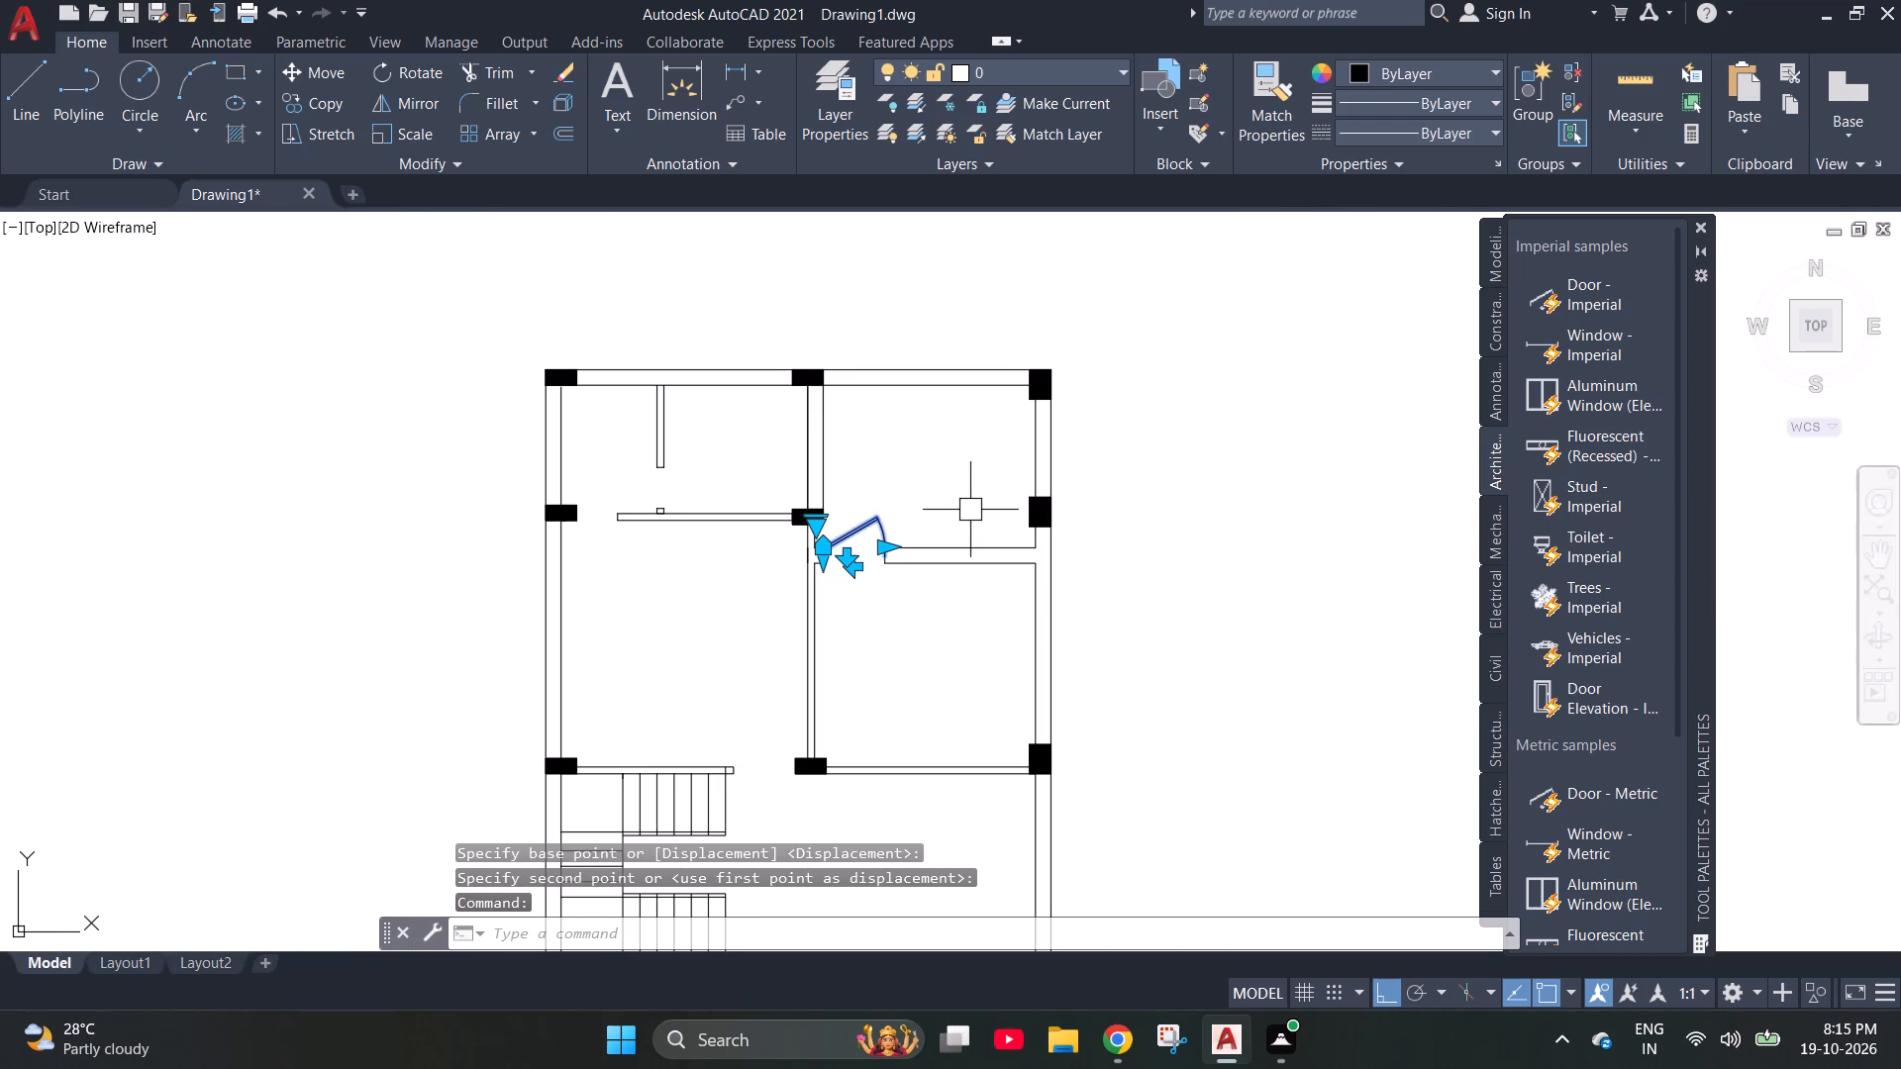
pyautogui.write('co')
pyautogui.press('Return')
pyautogui.scroll(3, 803, 568)
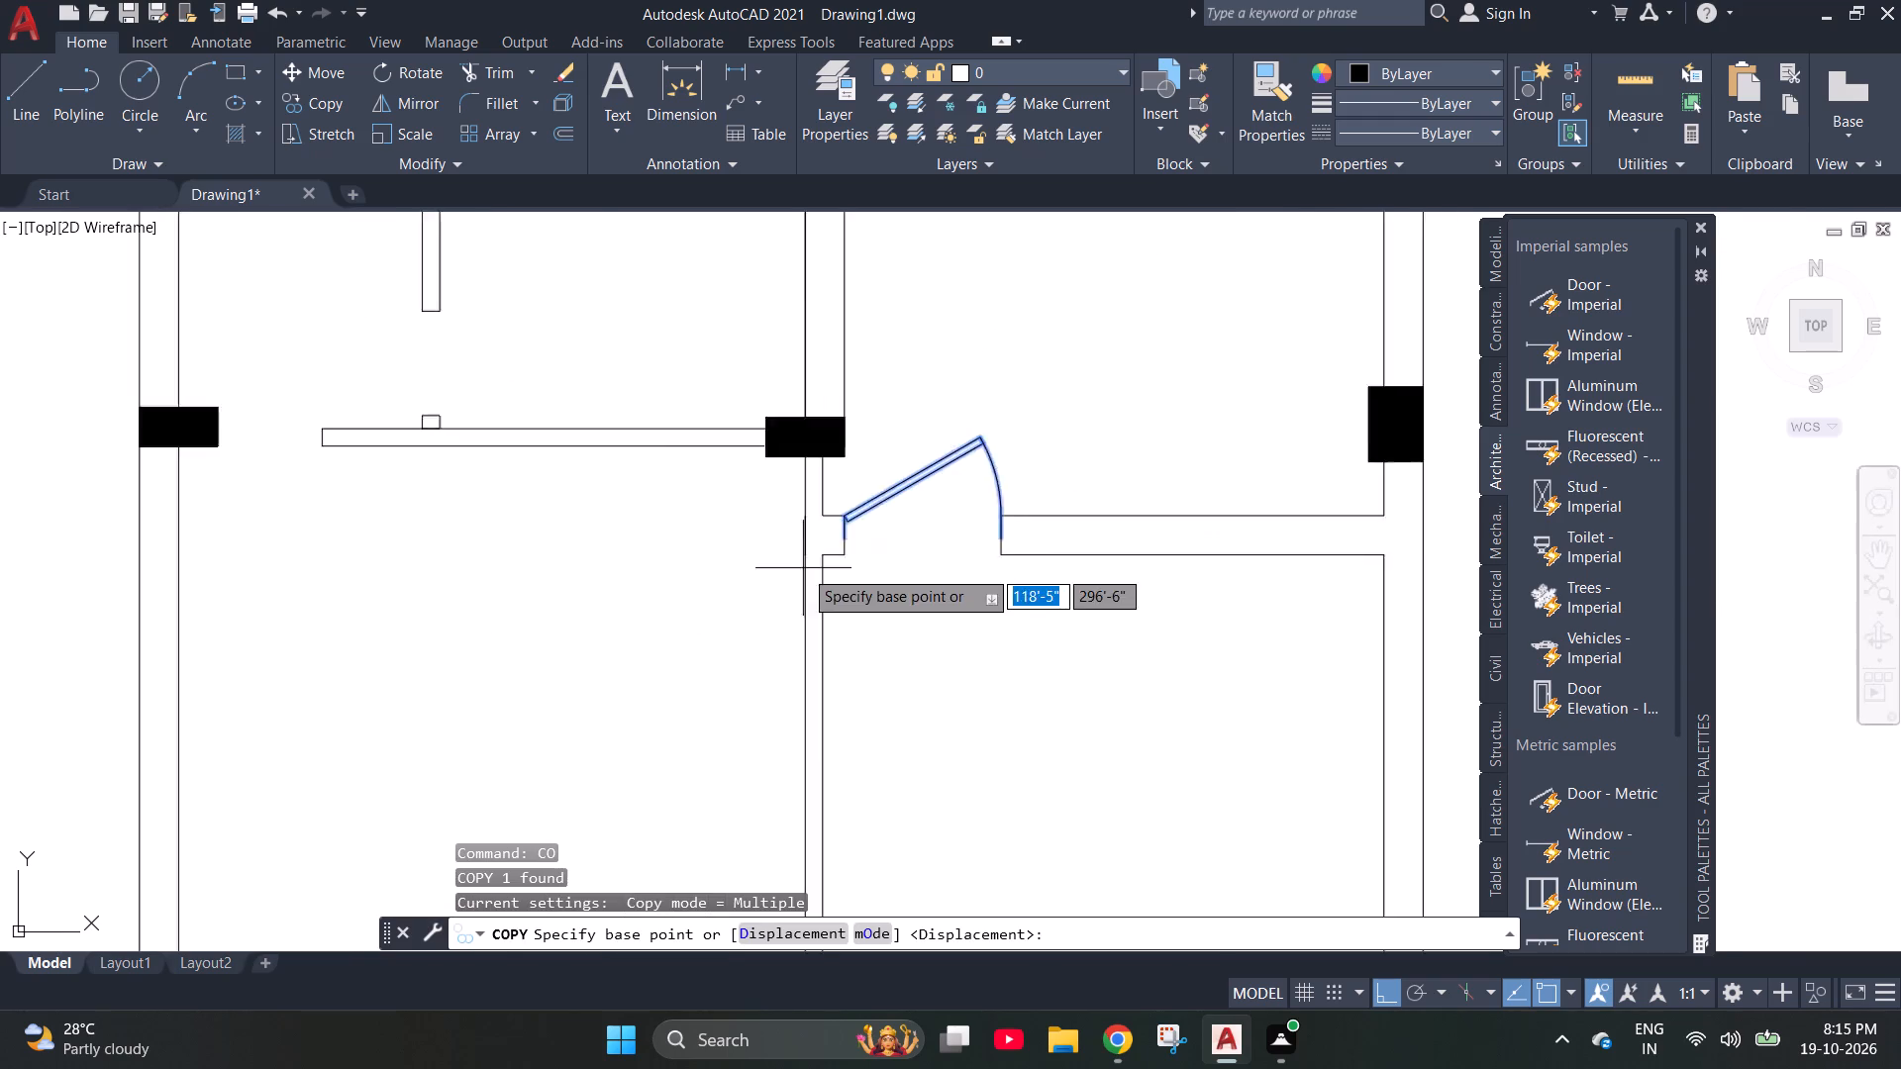
pyautogui.scroll(4, 868, 519)
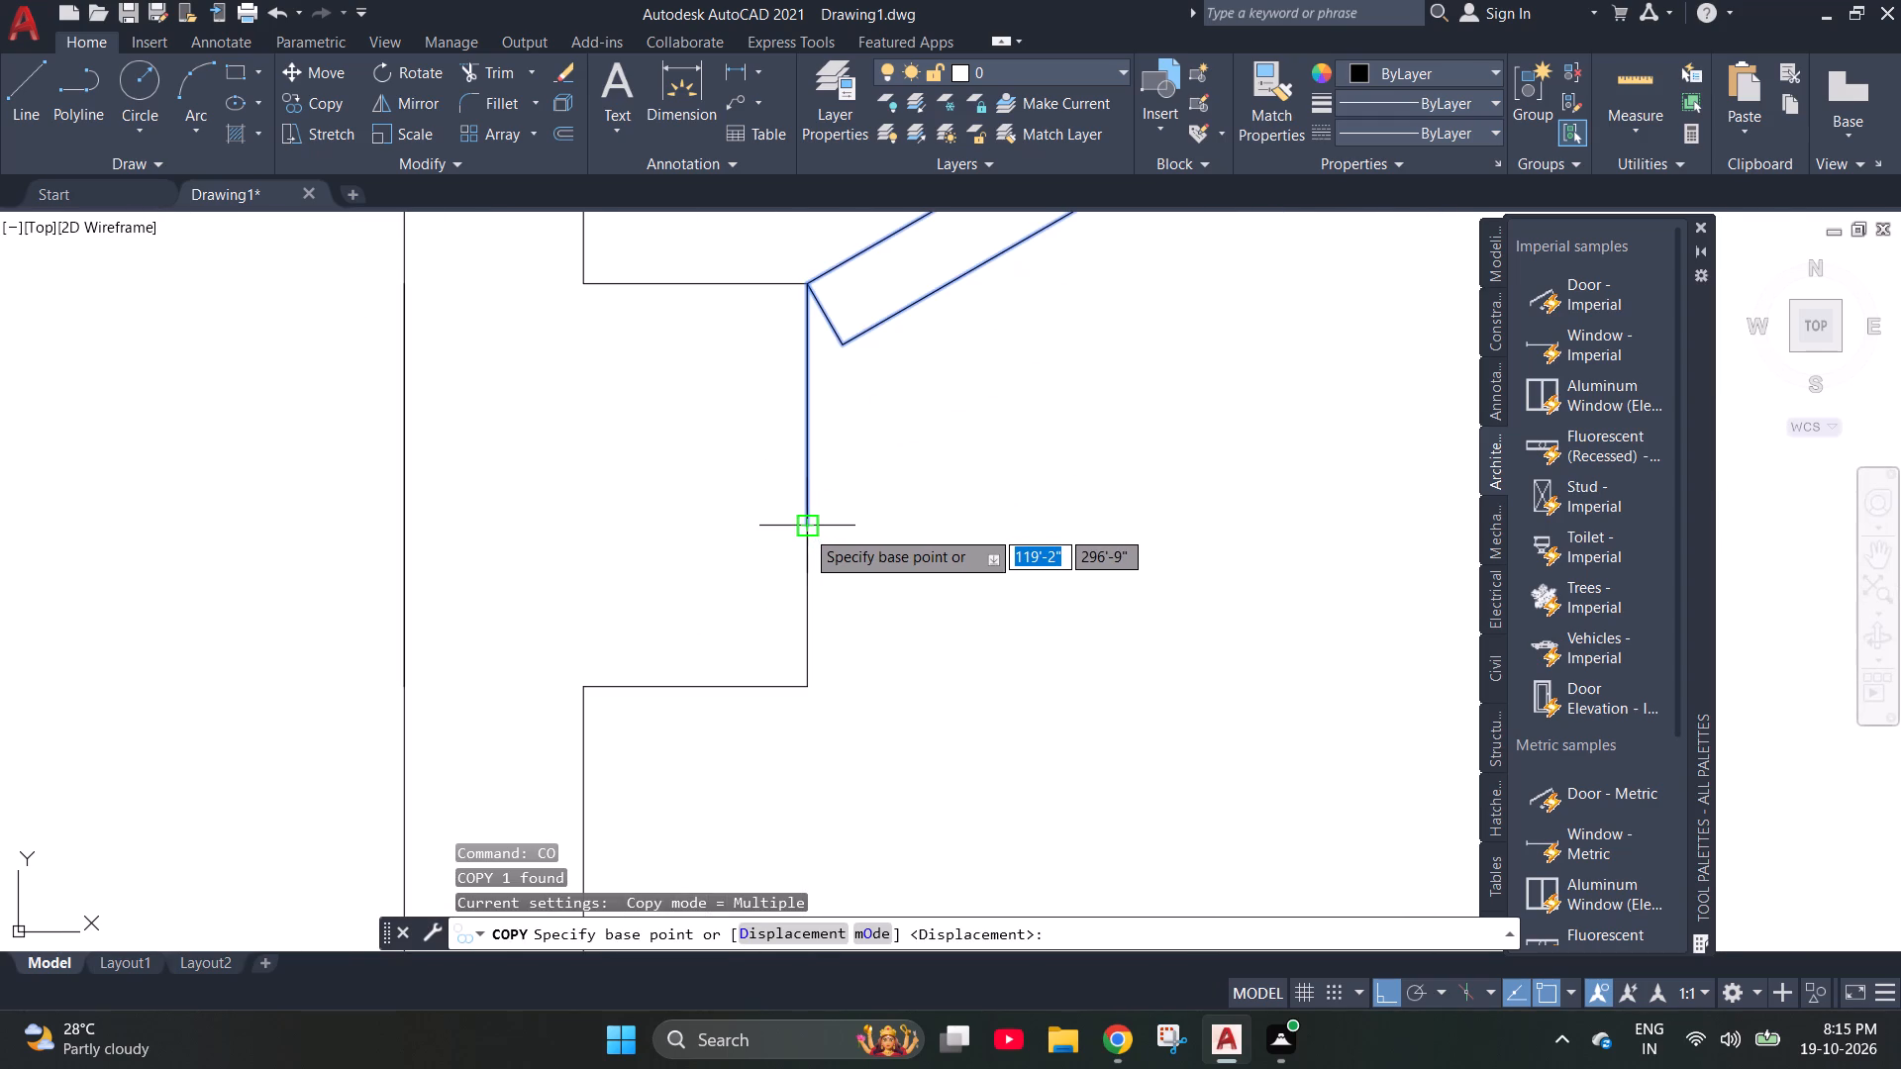
pyautogui.click(812, 288)
pyautogui.scroll(-7, 849, 406)
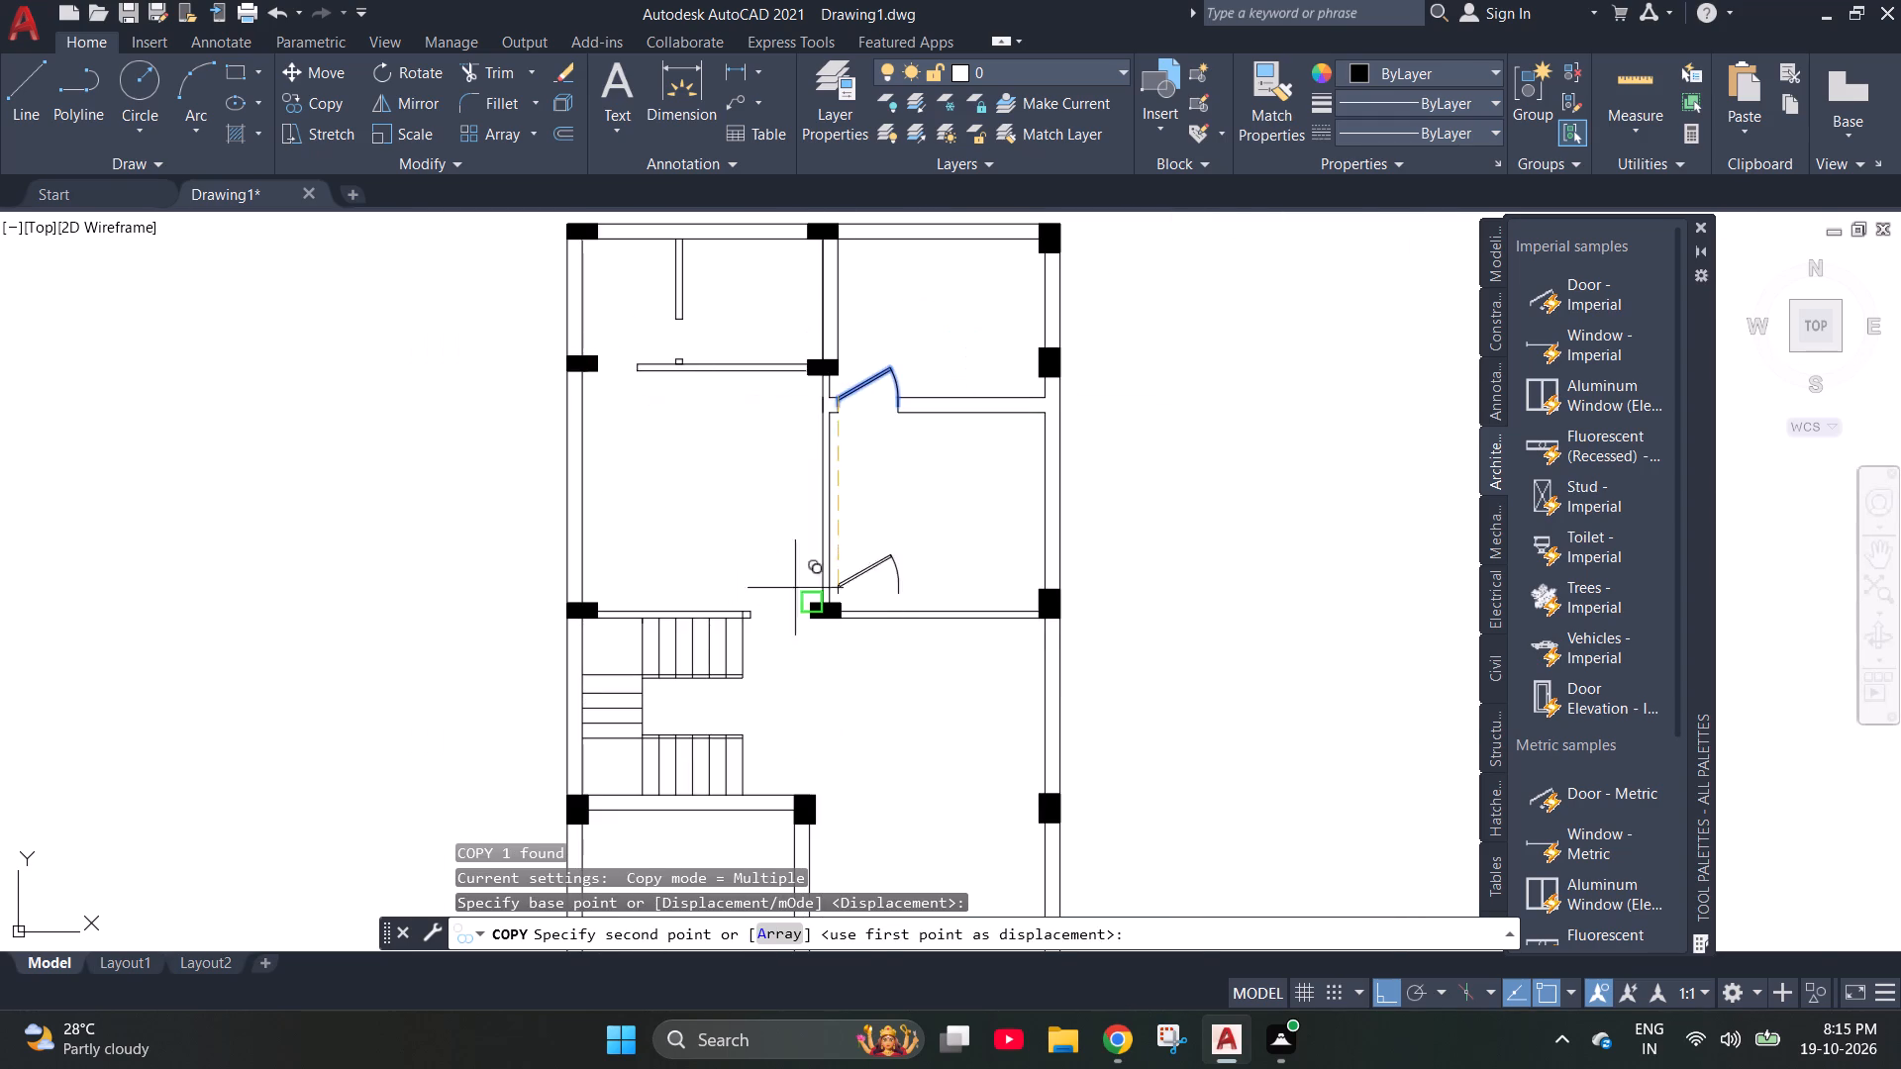
pyautogui.scroll(4, 805, 599)
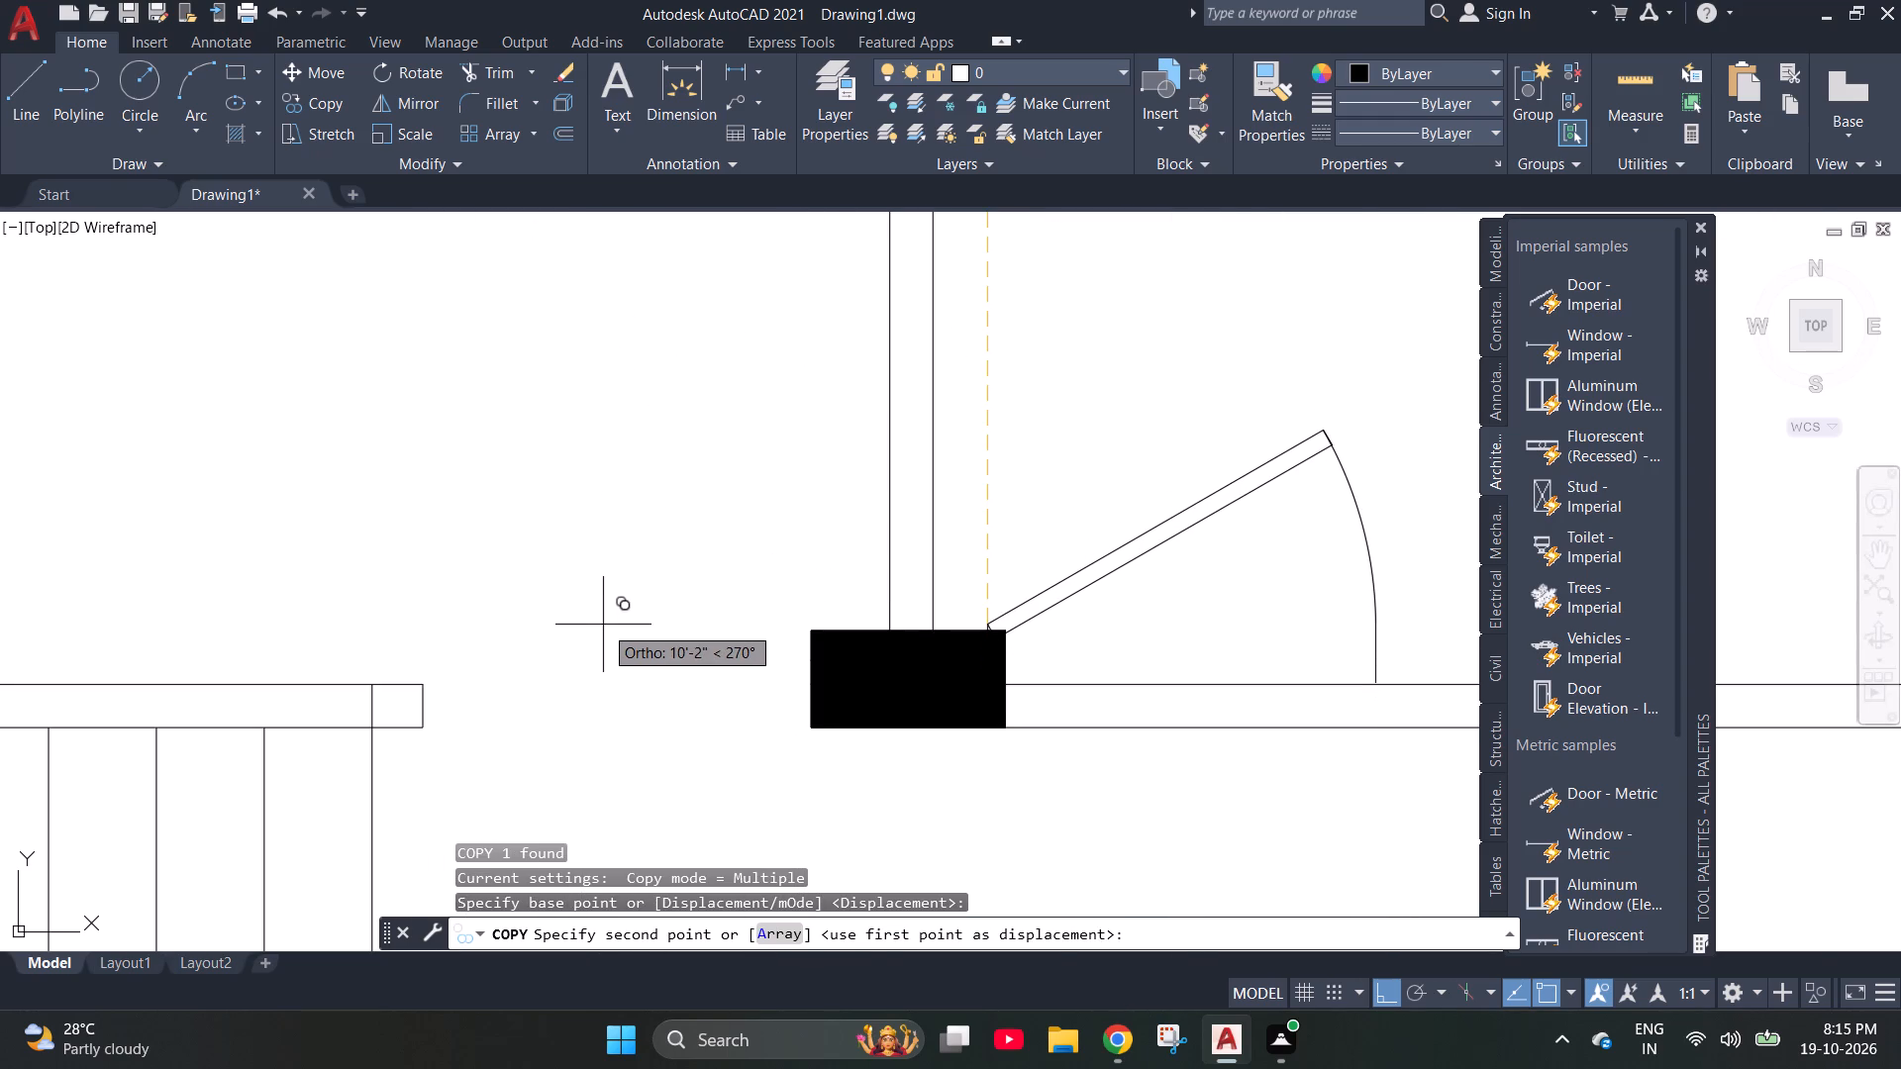
pyautogui.press('F8')
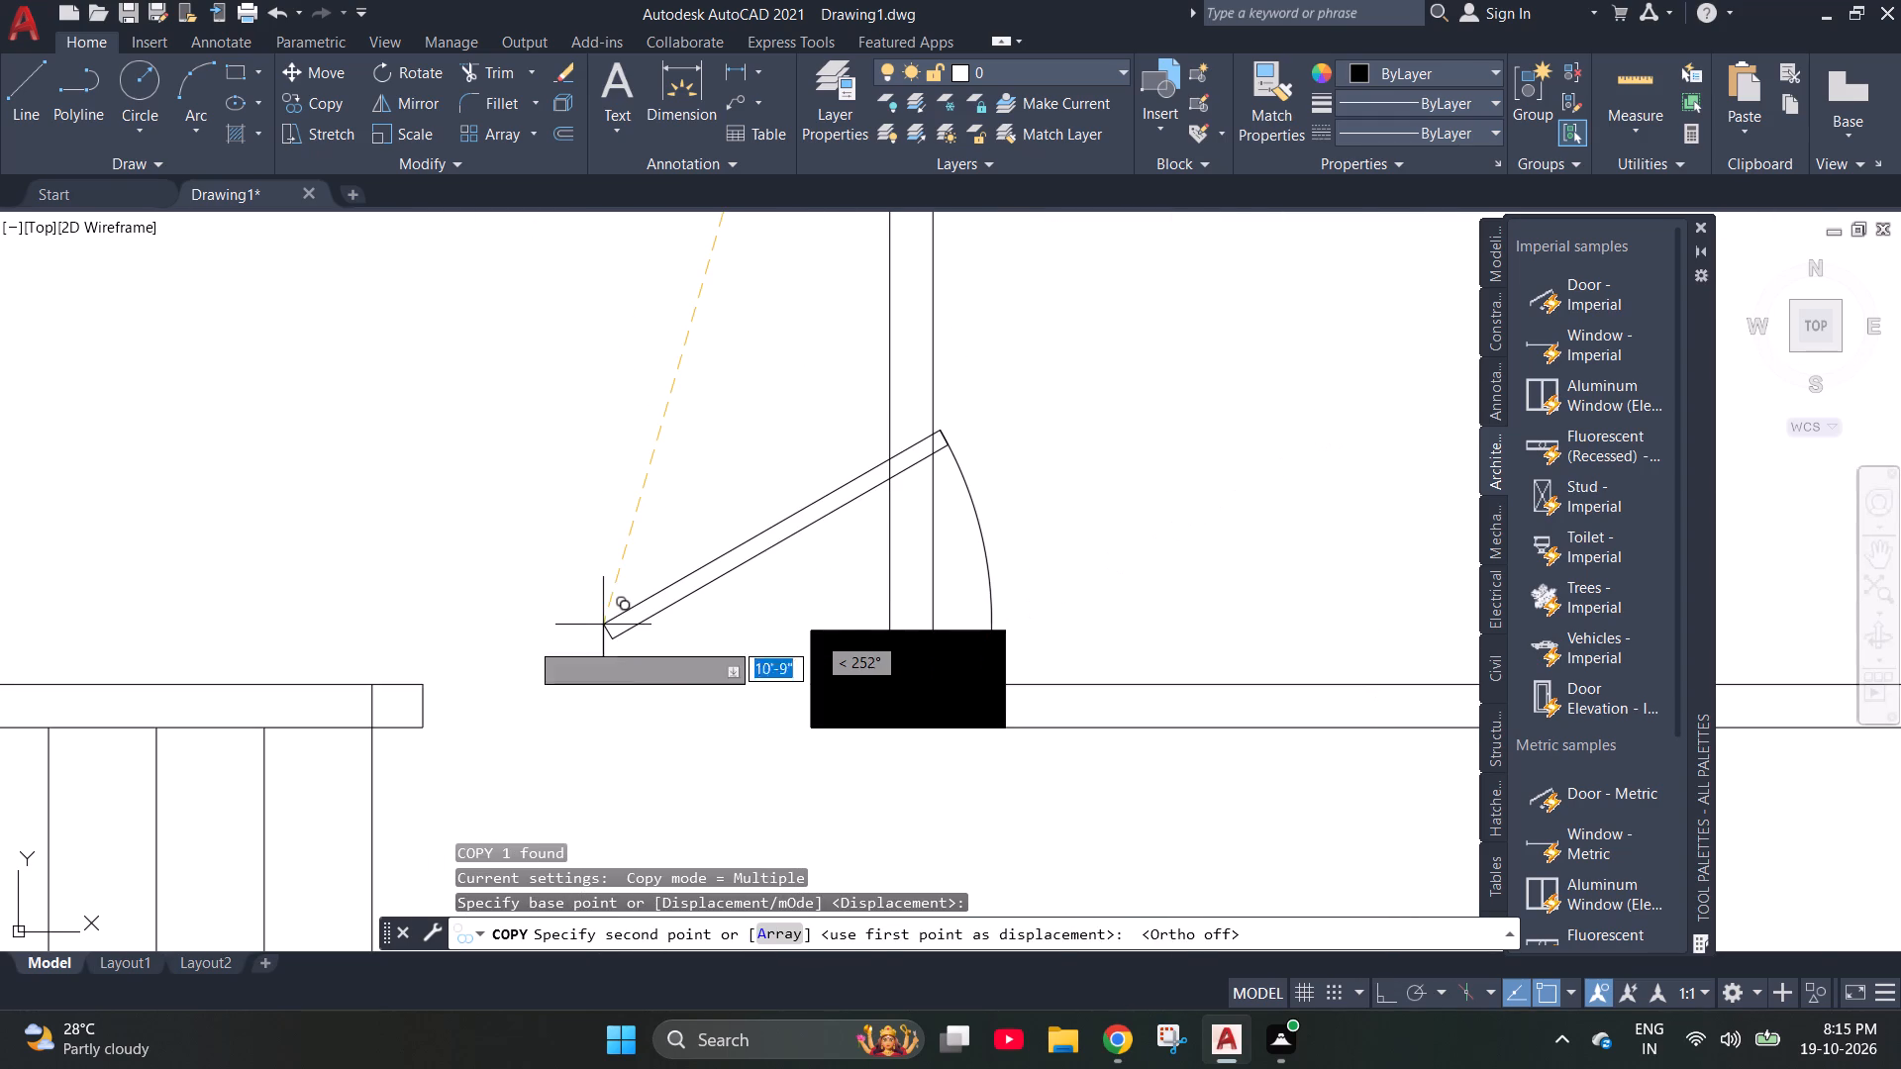
pyautogui.scroll(4, 408, 687)
pyautogui.scroll(-2, 582, 682)
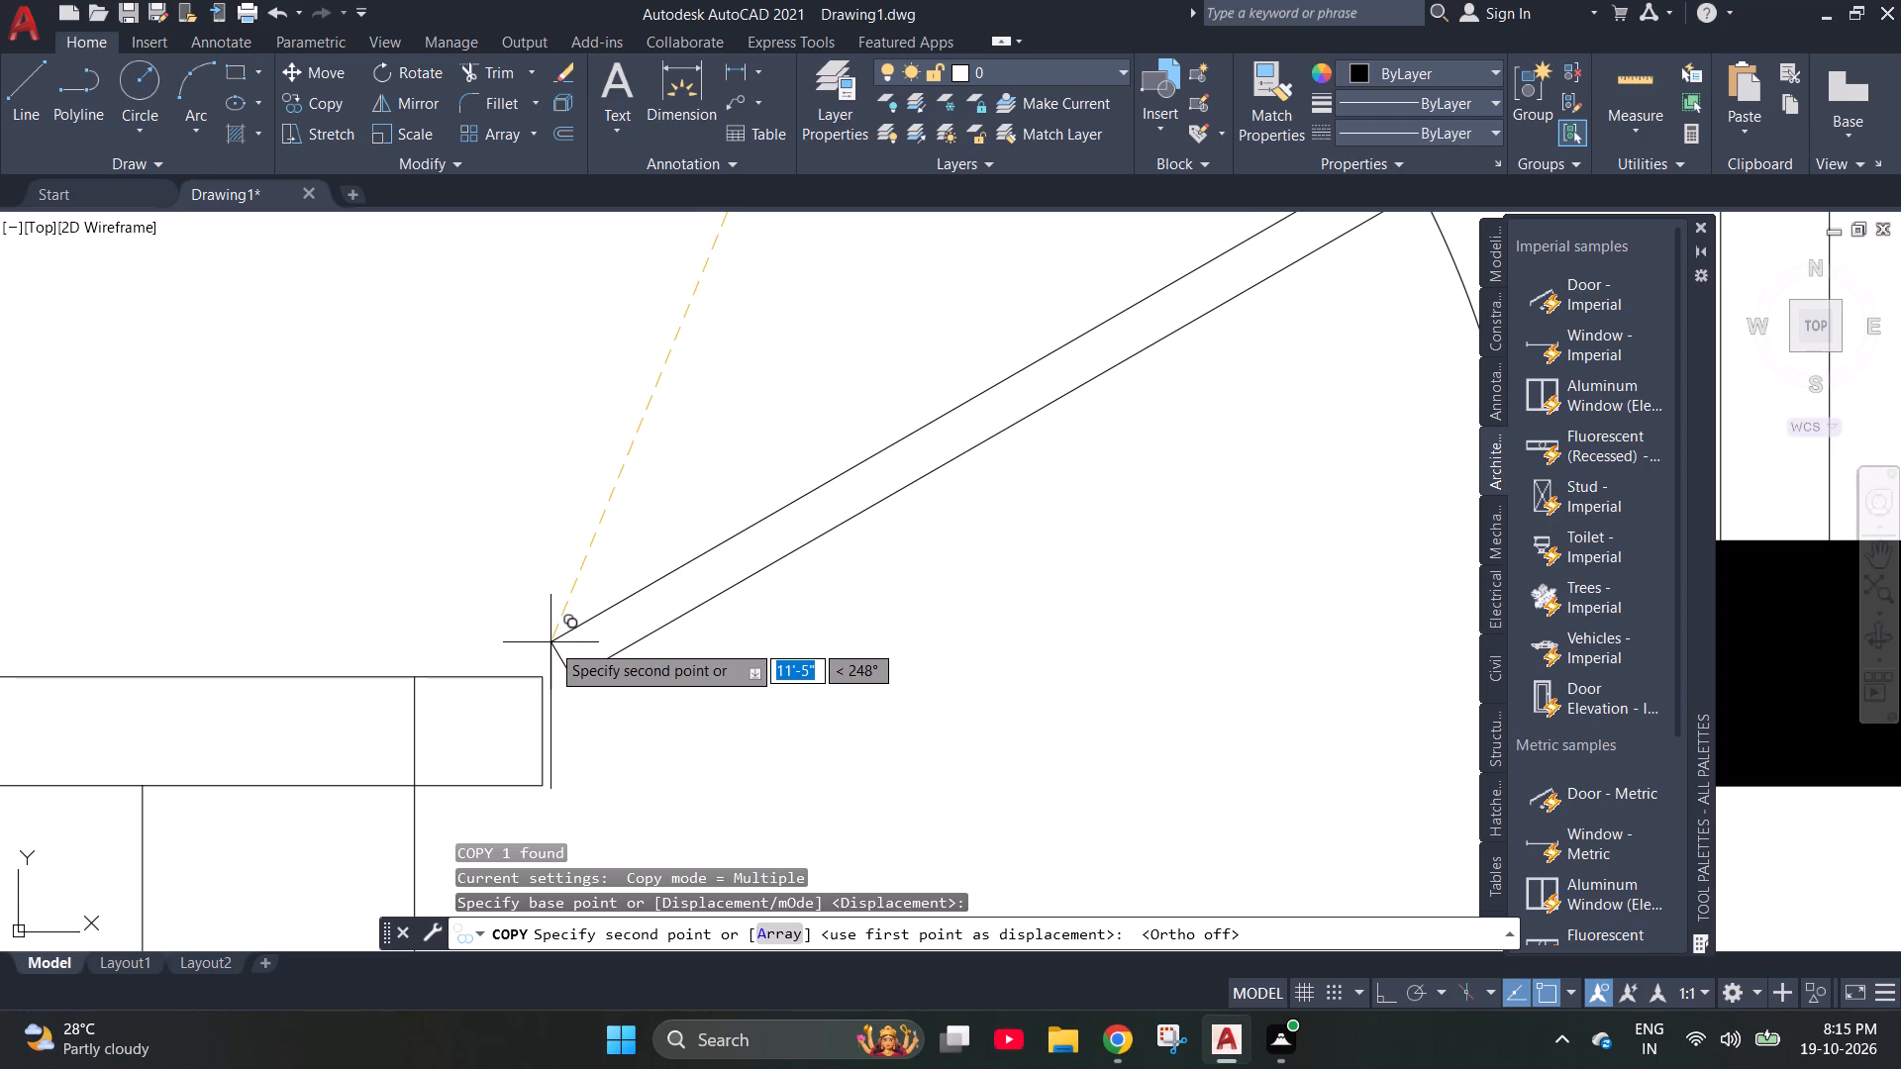
pyautogui.scroll(-2, 585, 635)
pyautogui.click(443, 446)
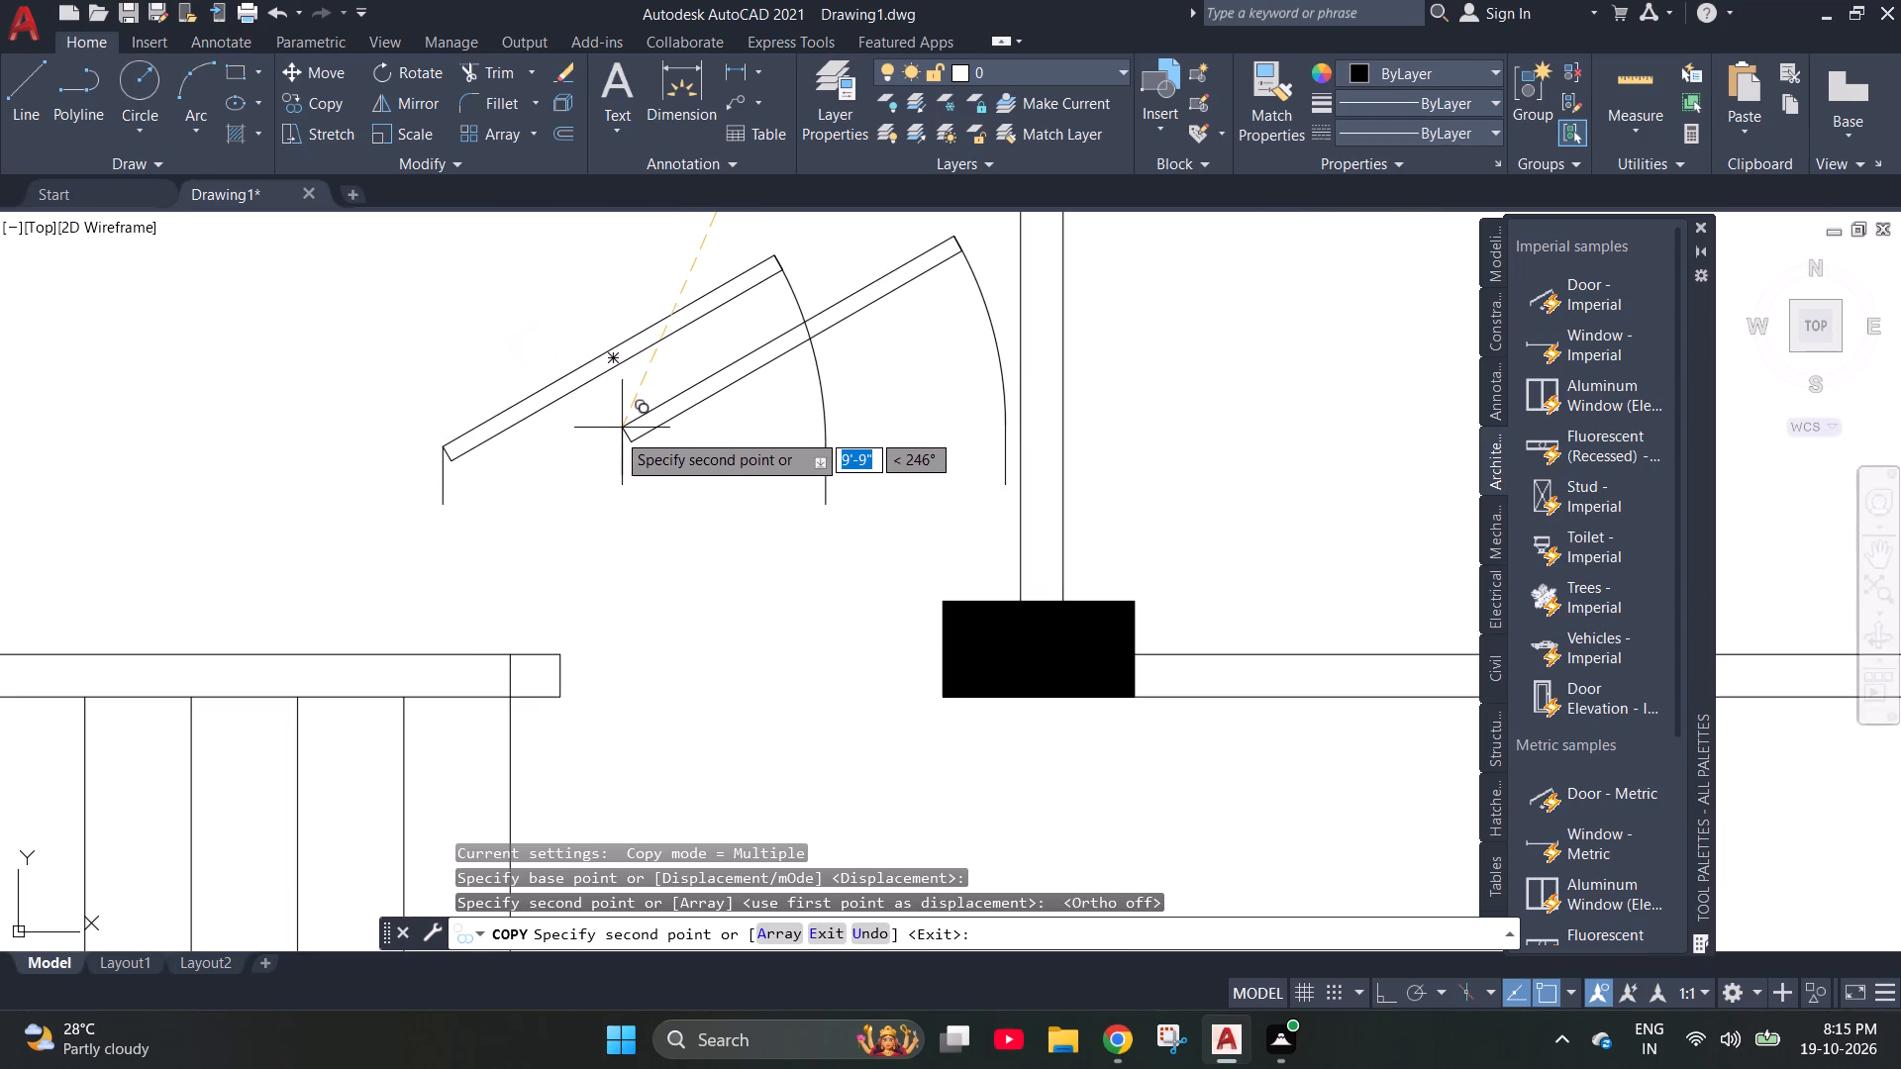
pyautogui.press('Escape')
pyautogui.press('Escape')
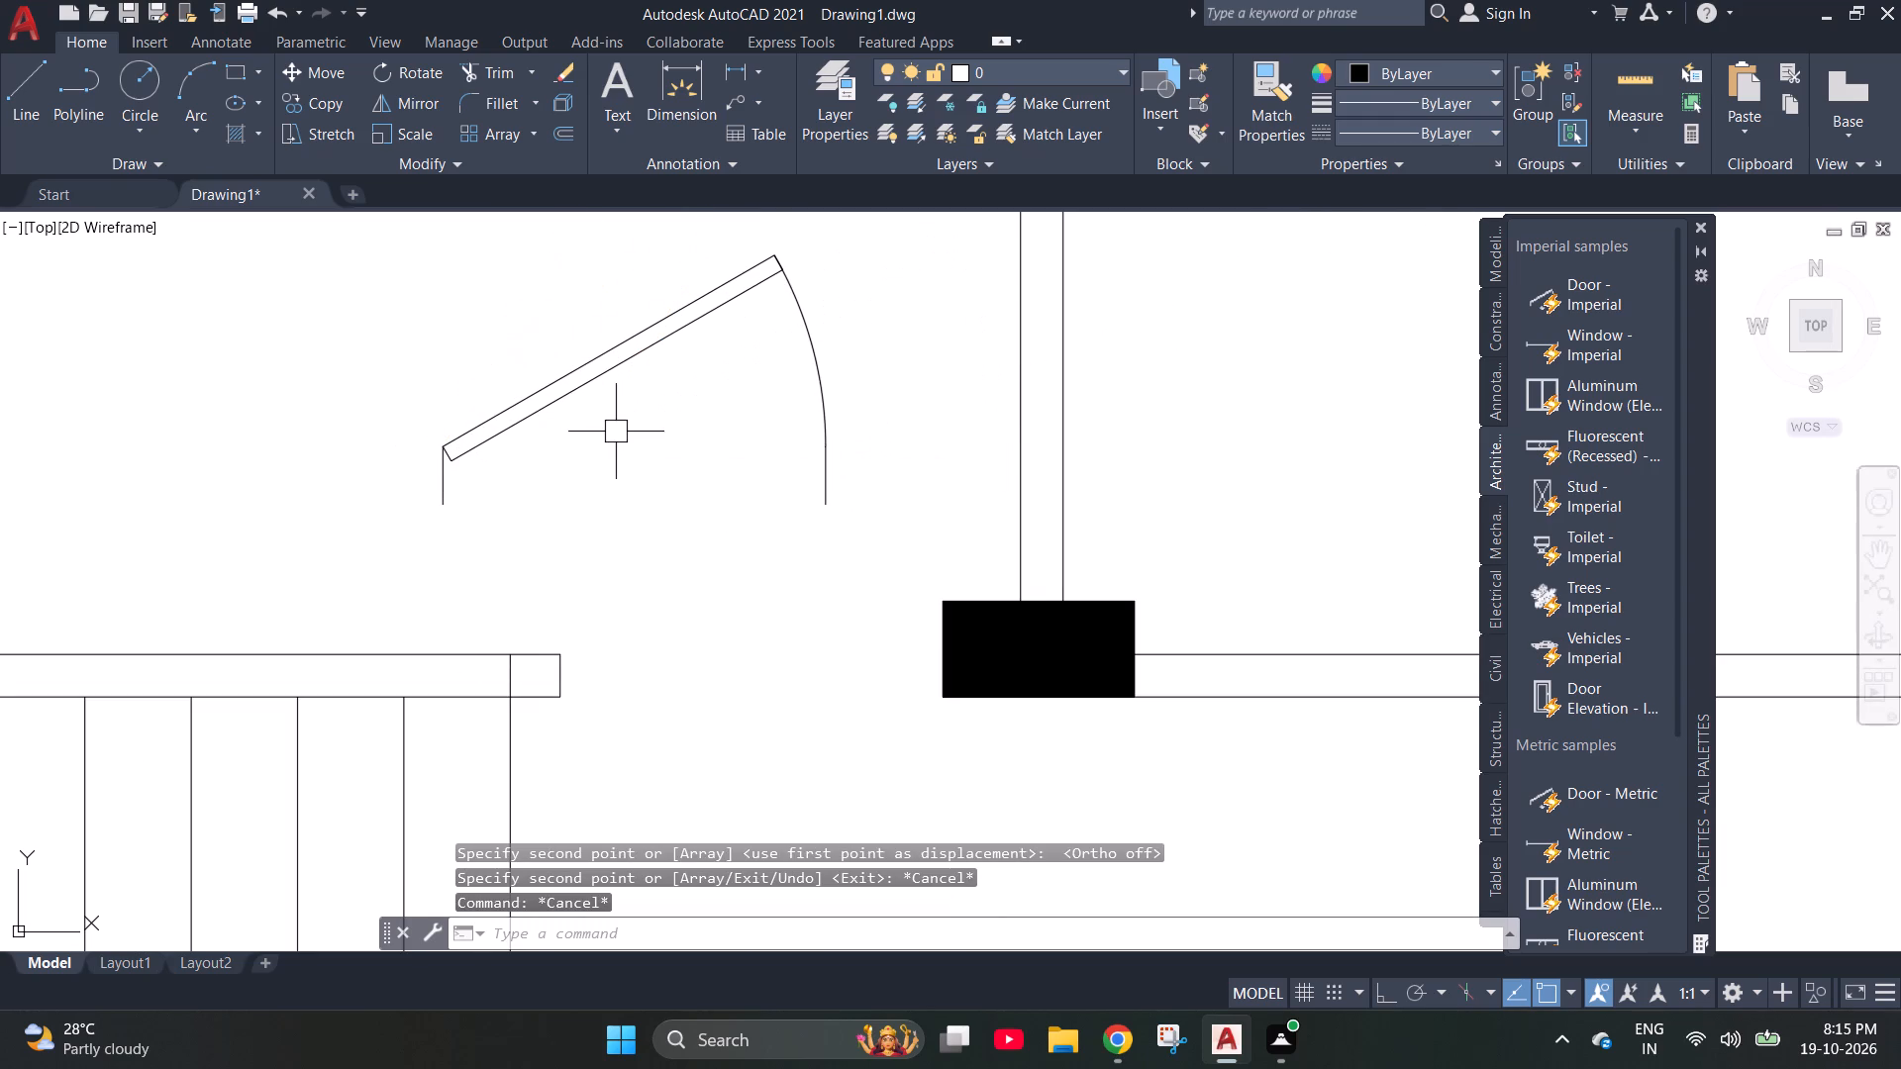
# Align the copied door with the opening between the stair wall end and the column, scaling it to the alignment points.
pyautogui.click(537, 371)
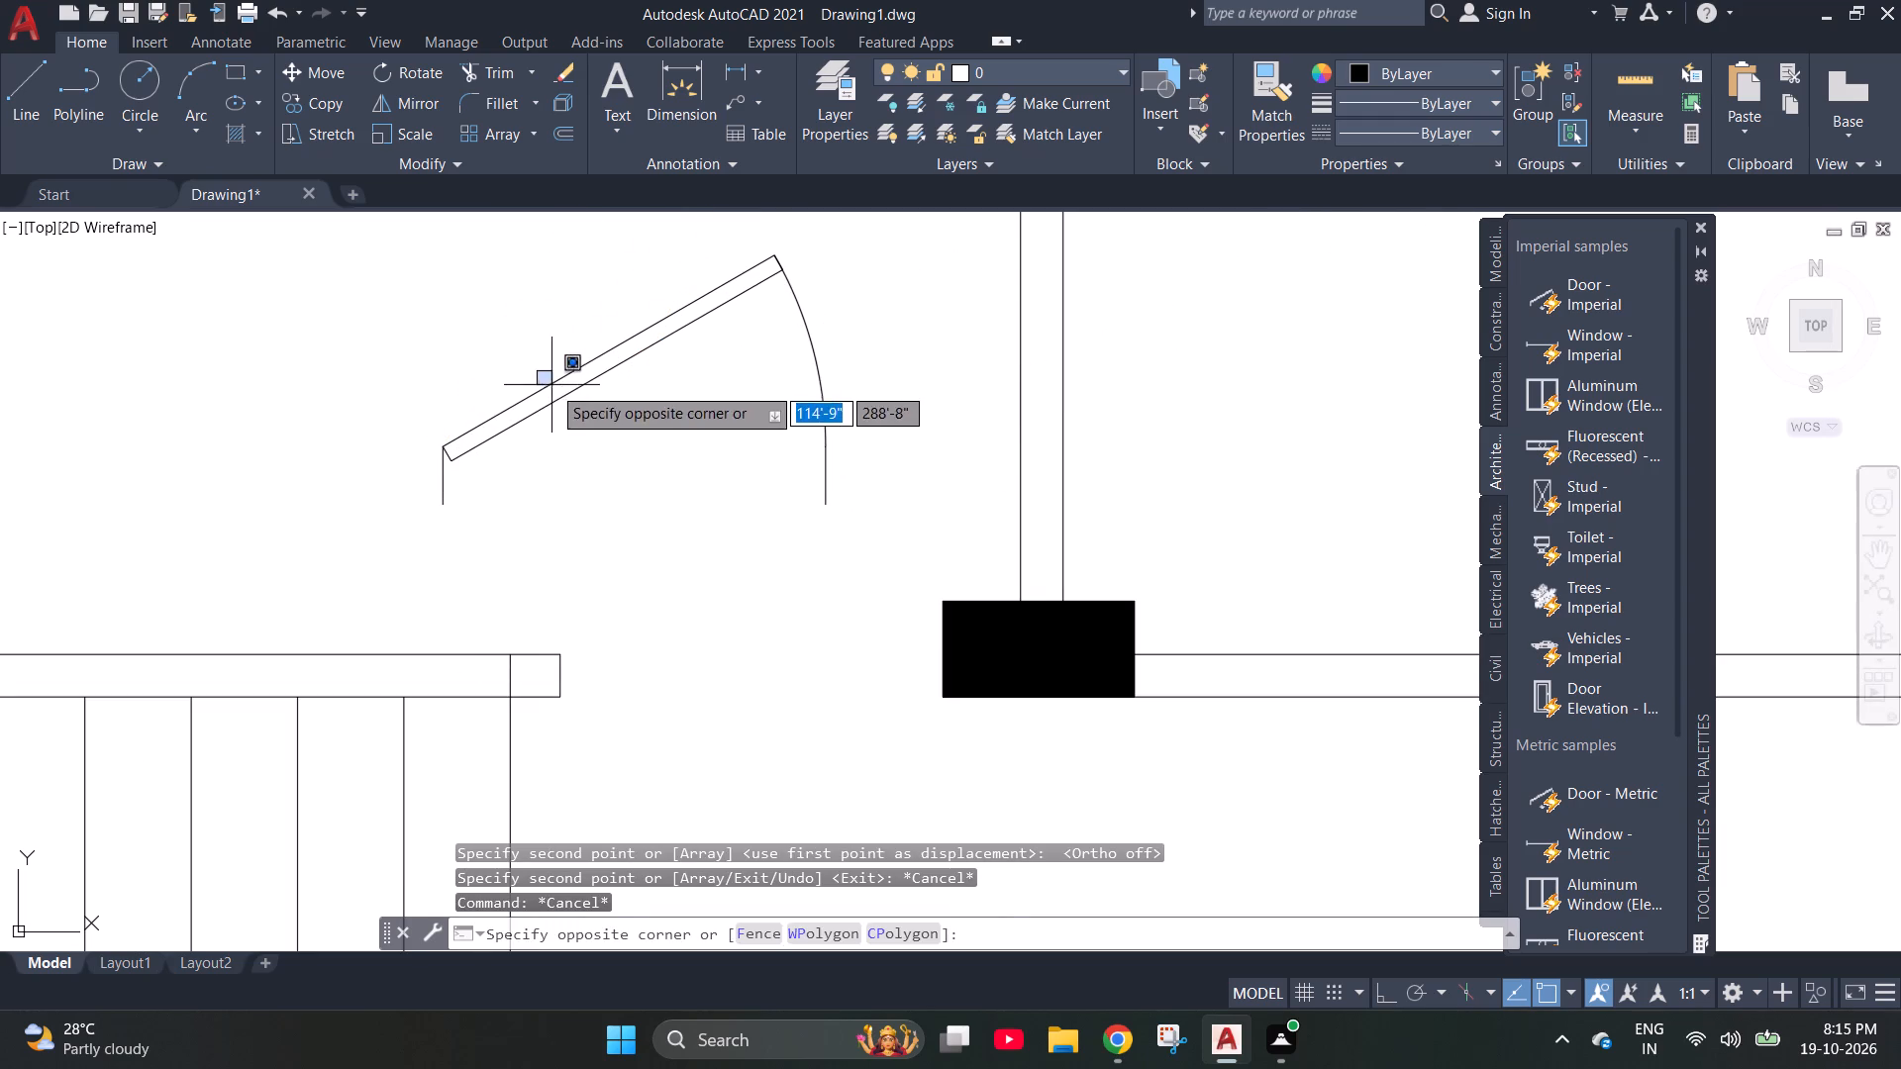
pyautogui.click(551, 386)
pyautogui.click(566, 384)
pyautogui.write('al')
pyautogui.press('Return')
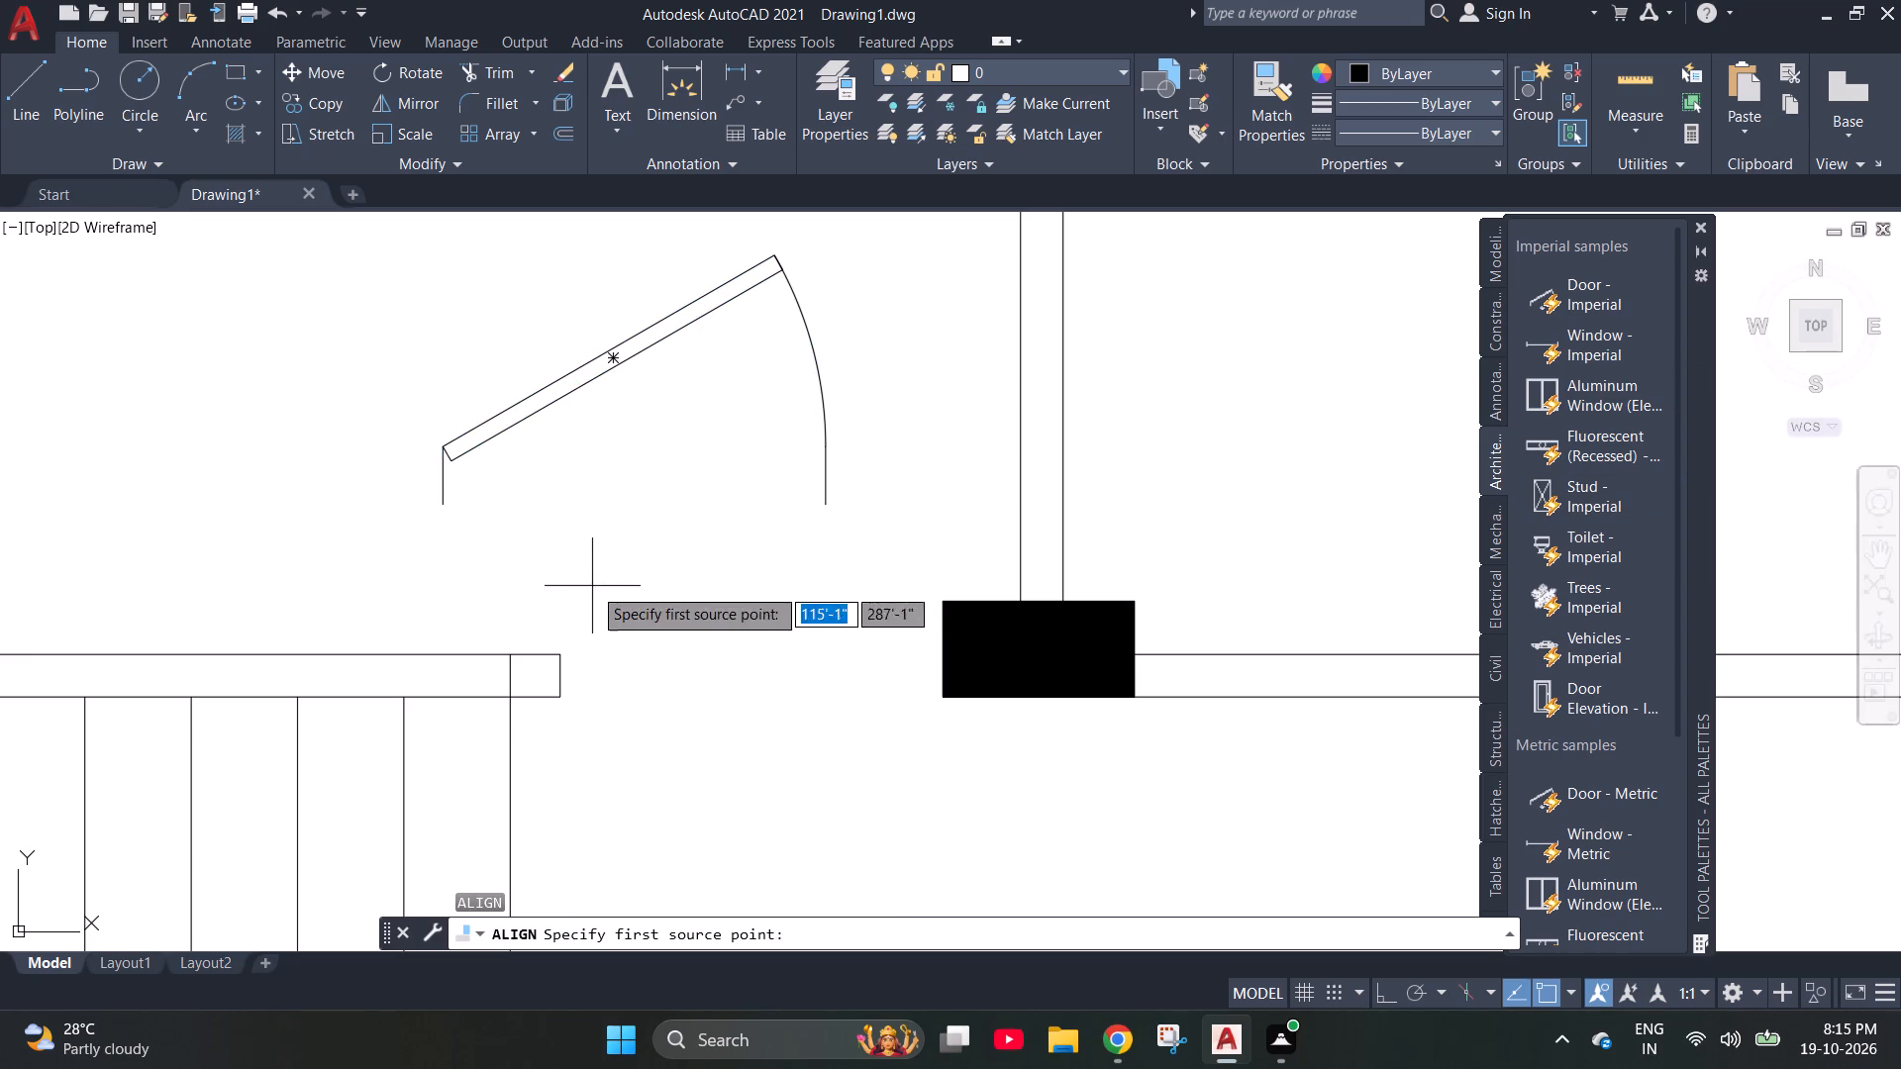
pyautogui.click(435, 502)
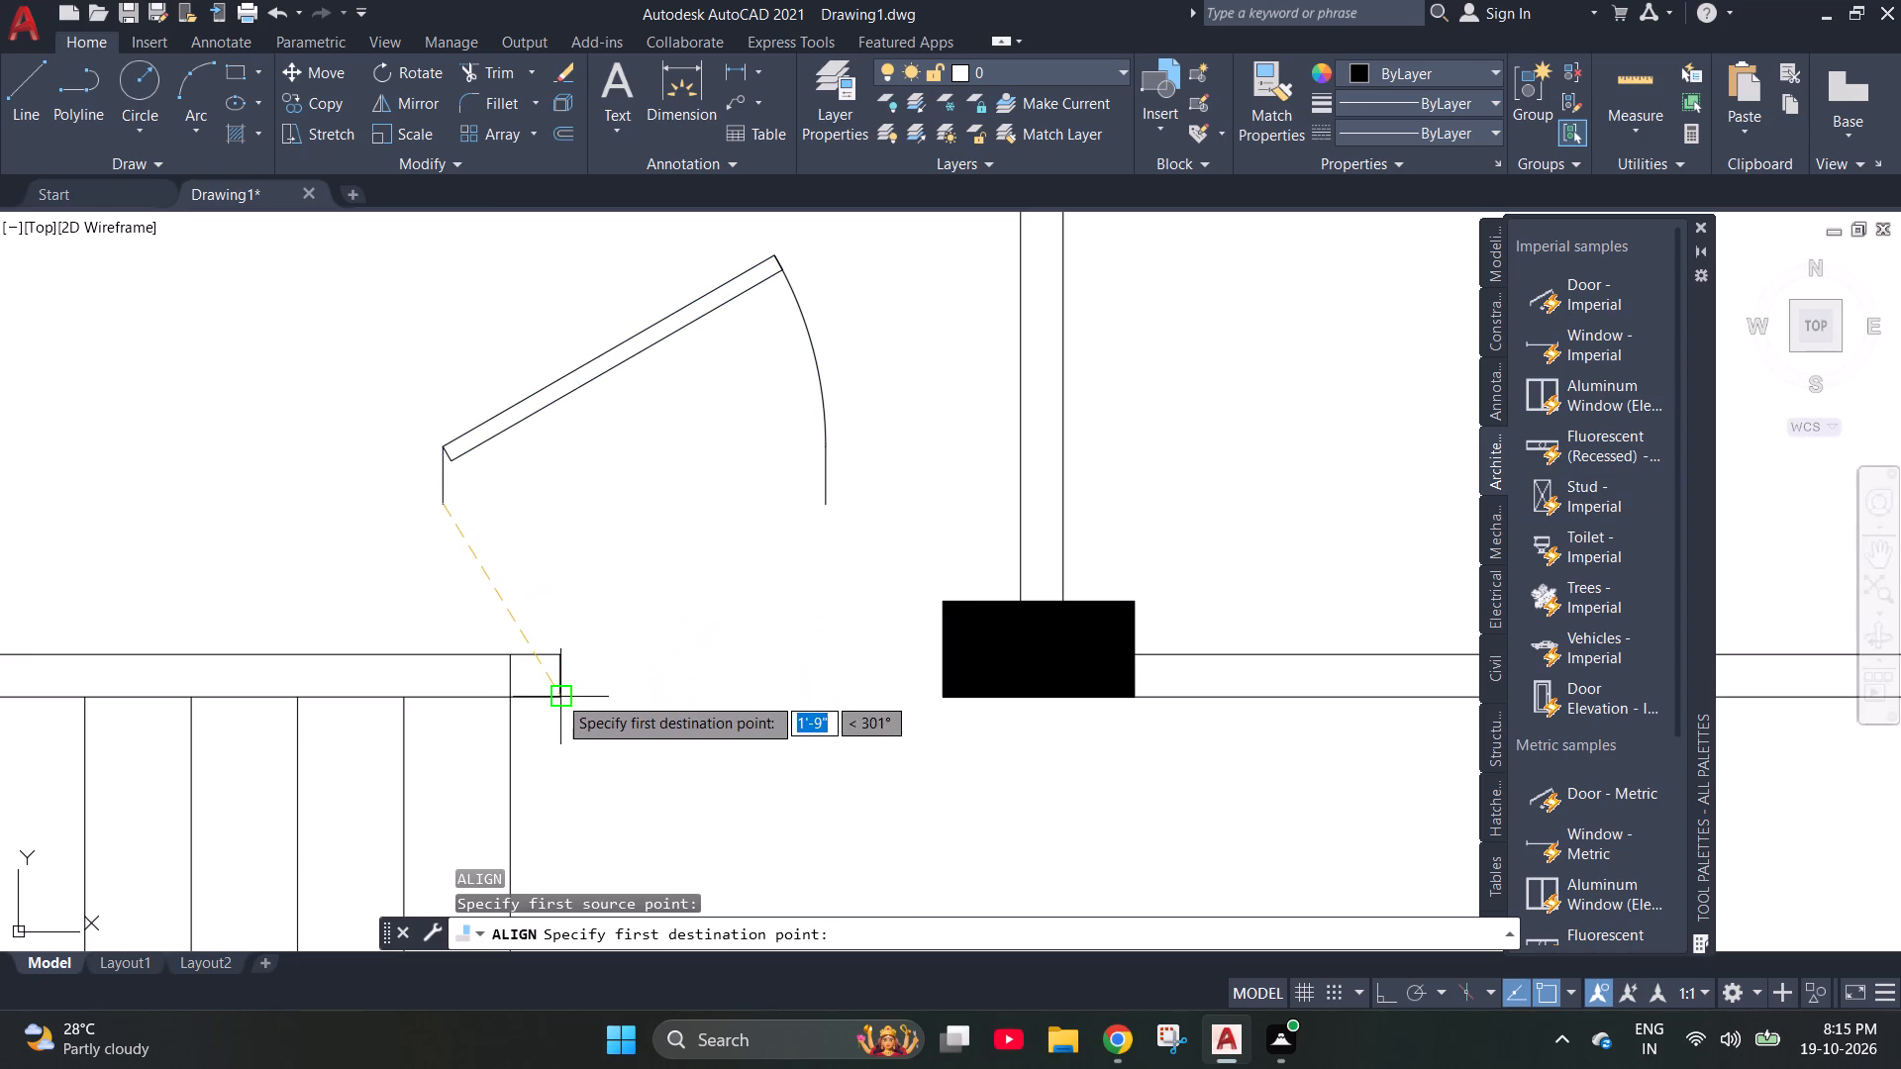
pyautogui.click(556, 701)
pyautogui.click(824, 503)
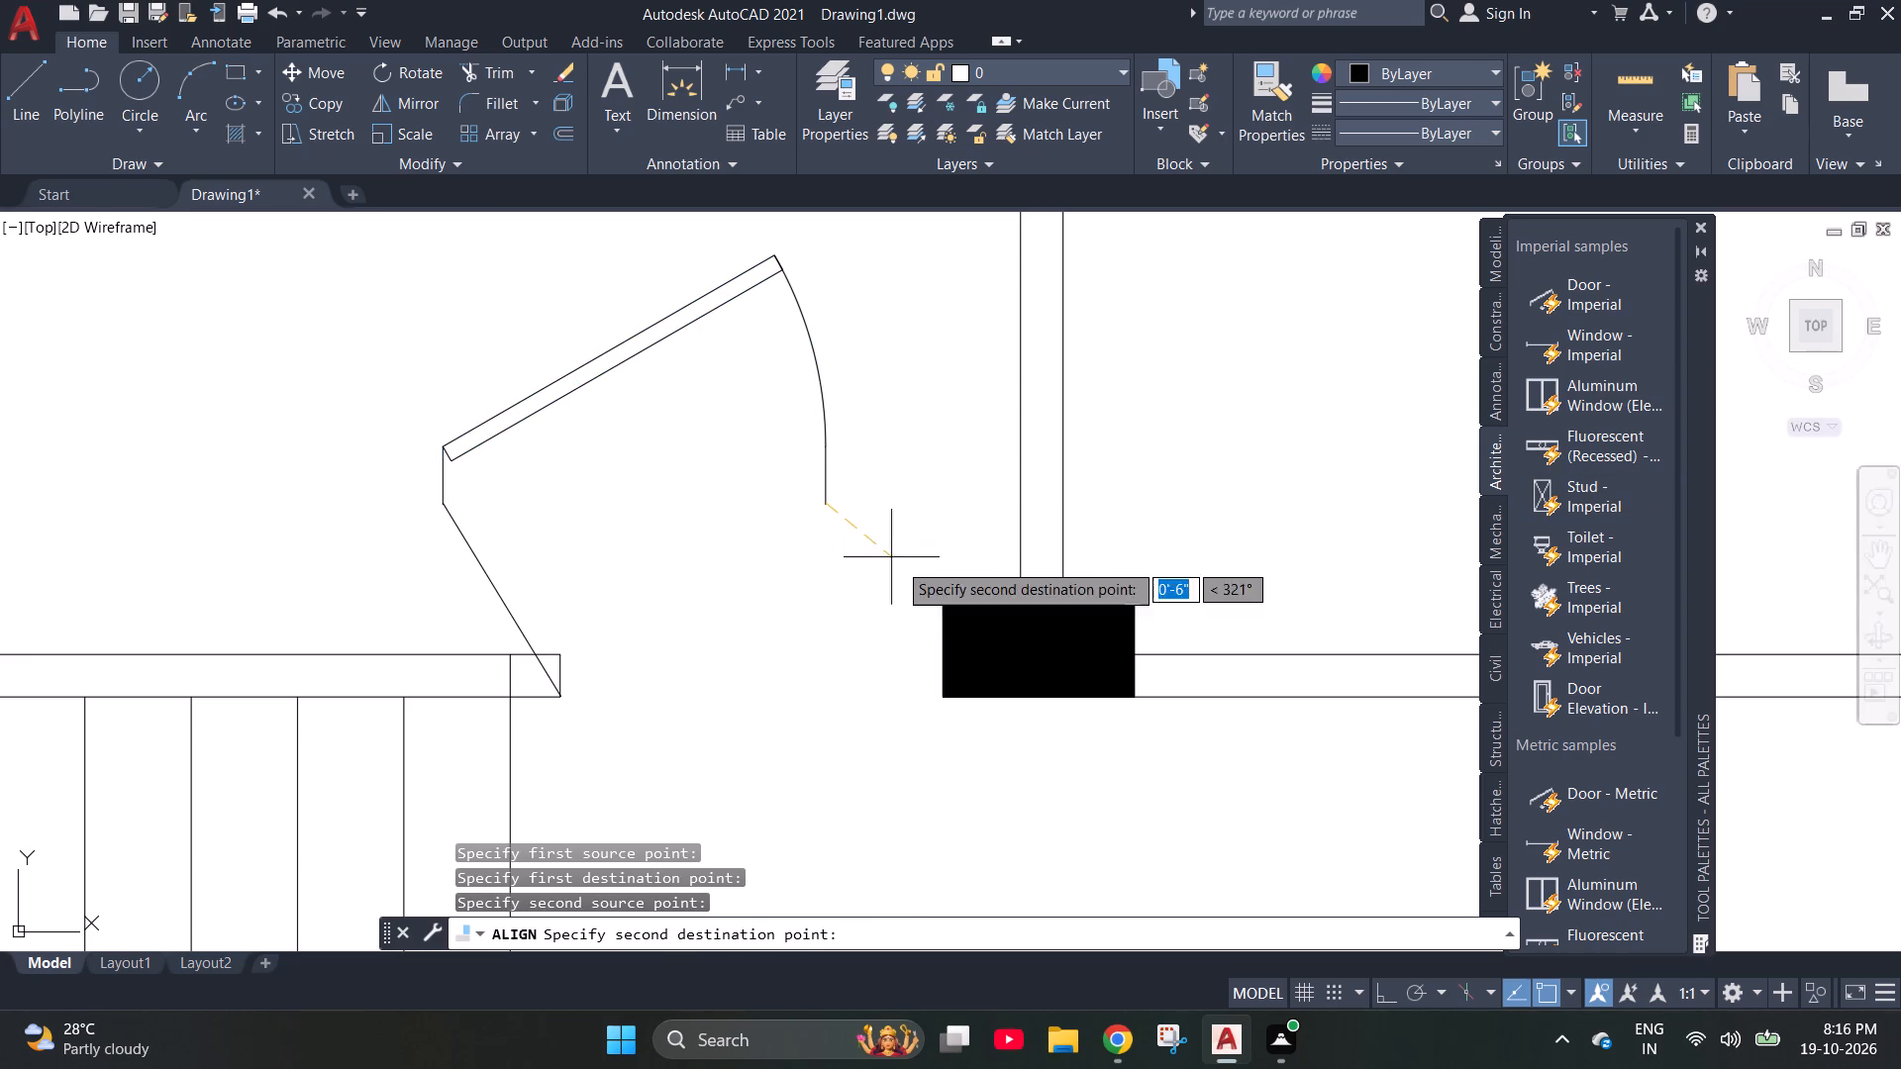
pyautogui.click(946, 691)
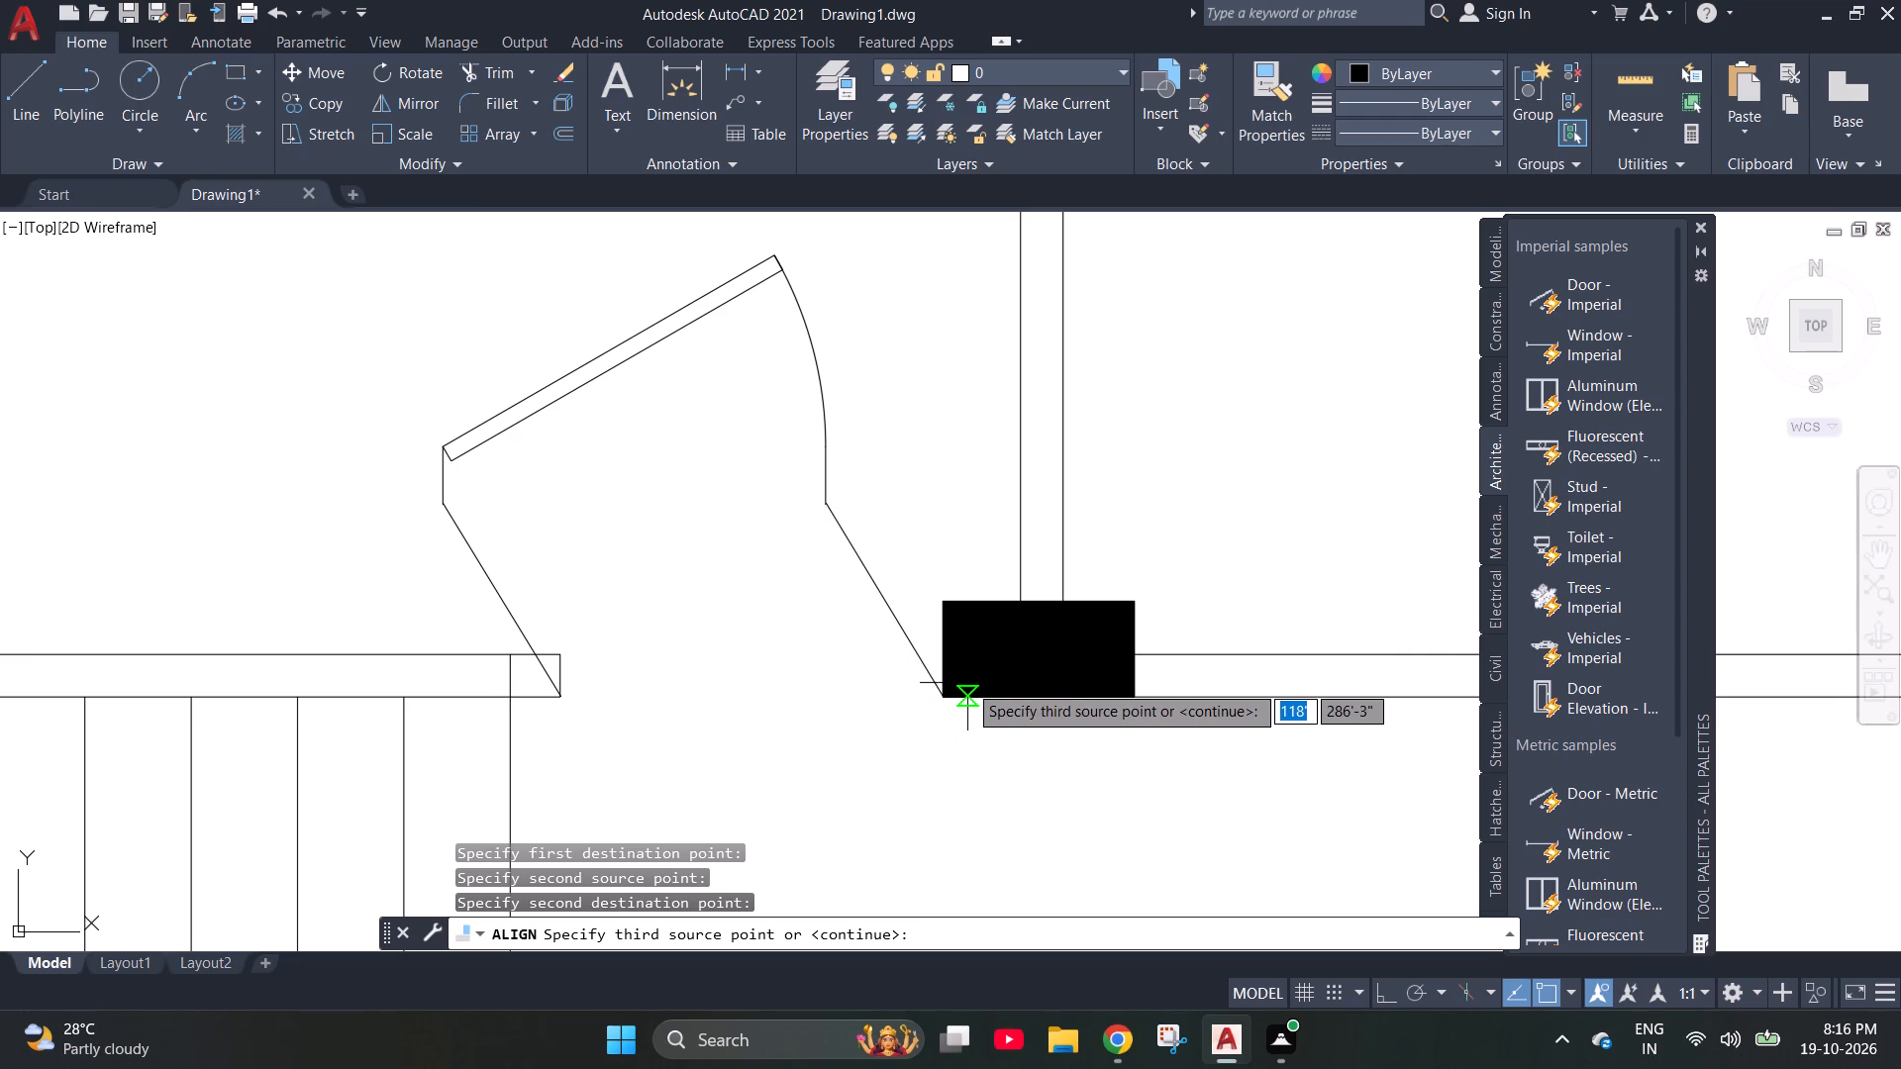
pyautogui.press('space')
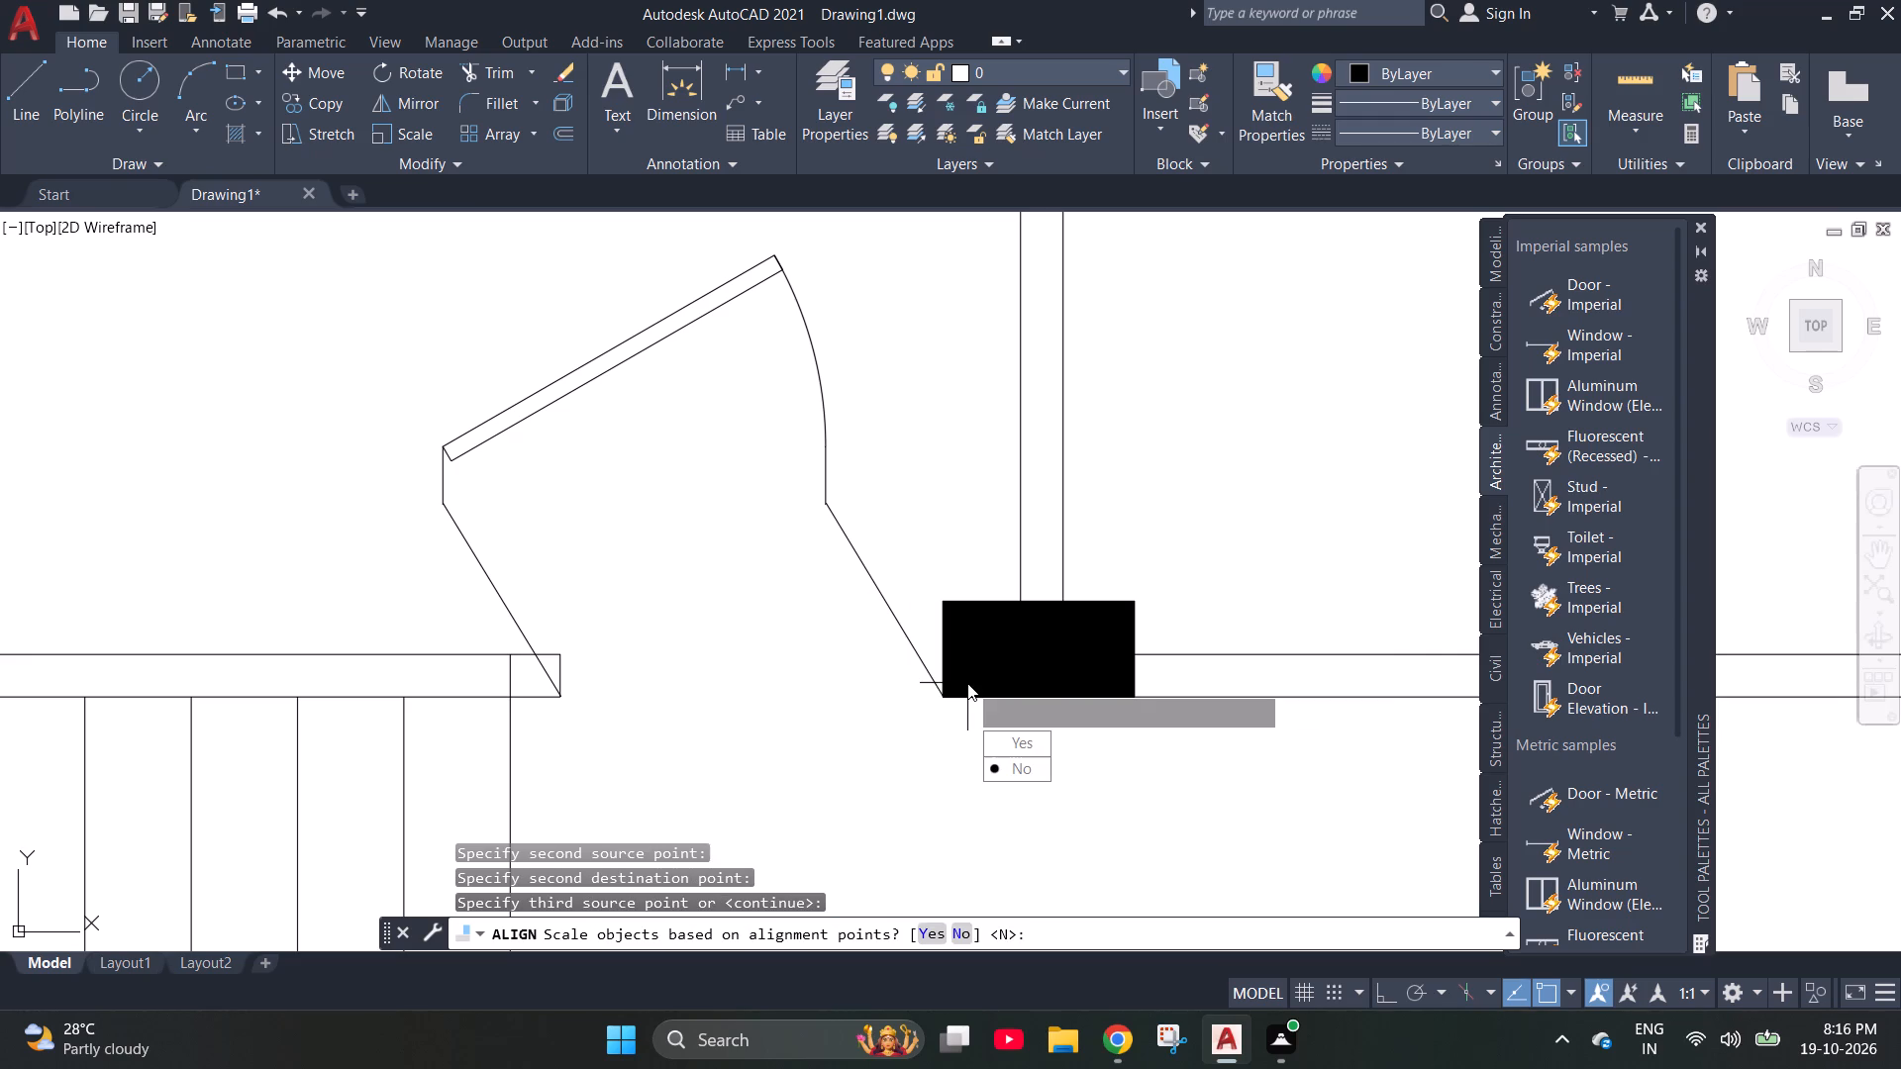
pyautogui.click(936, 934)
# Delete the lower line of the horizontal wall below the right-hand room, between the middle and outer columns.
pyautogui.scroll(-1, 449, 560)
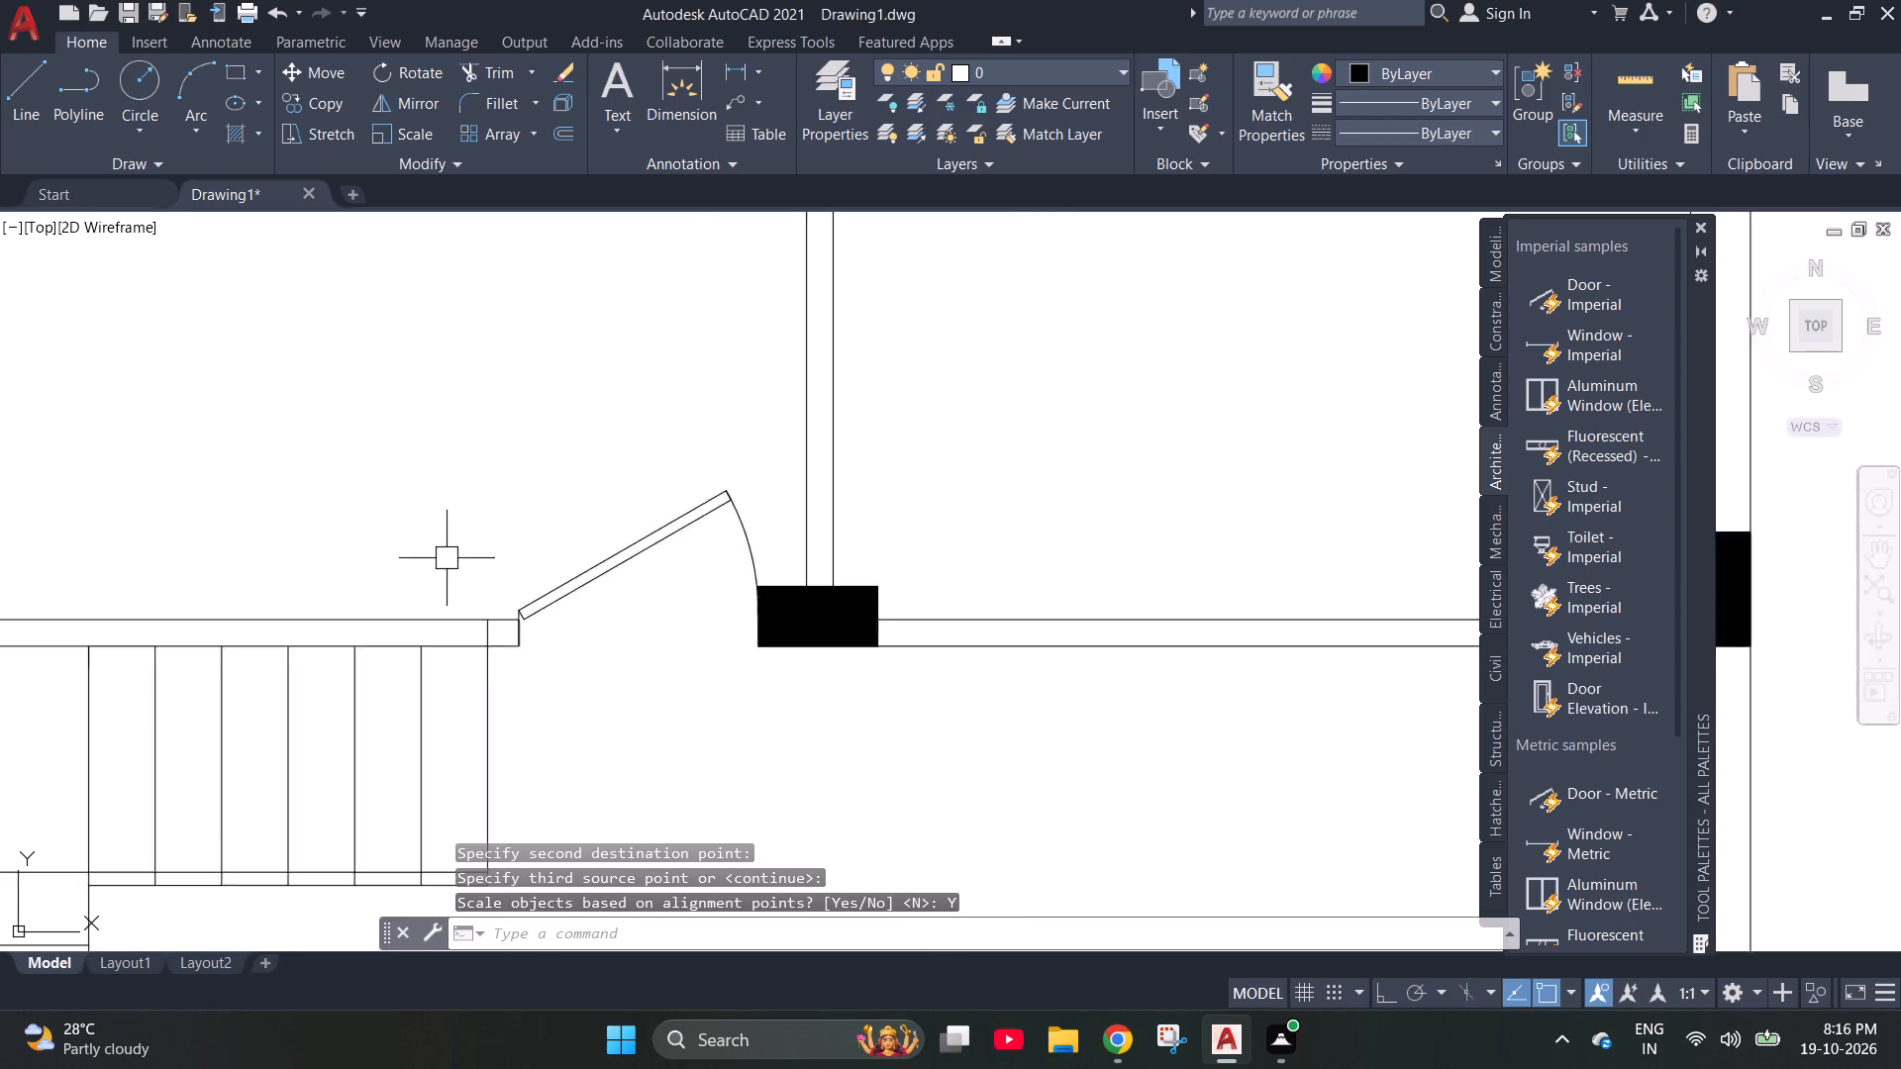
pyautogui.scroll(-2, 446, 556)
pyautogui.scroll(-2, 413, 476)
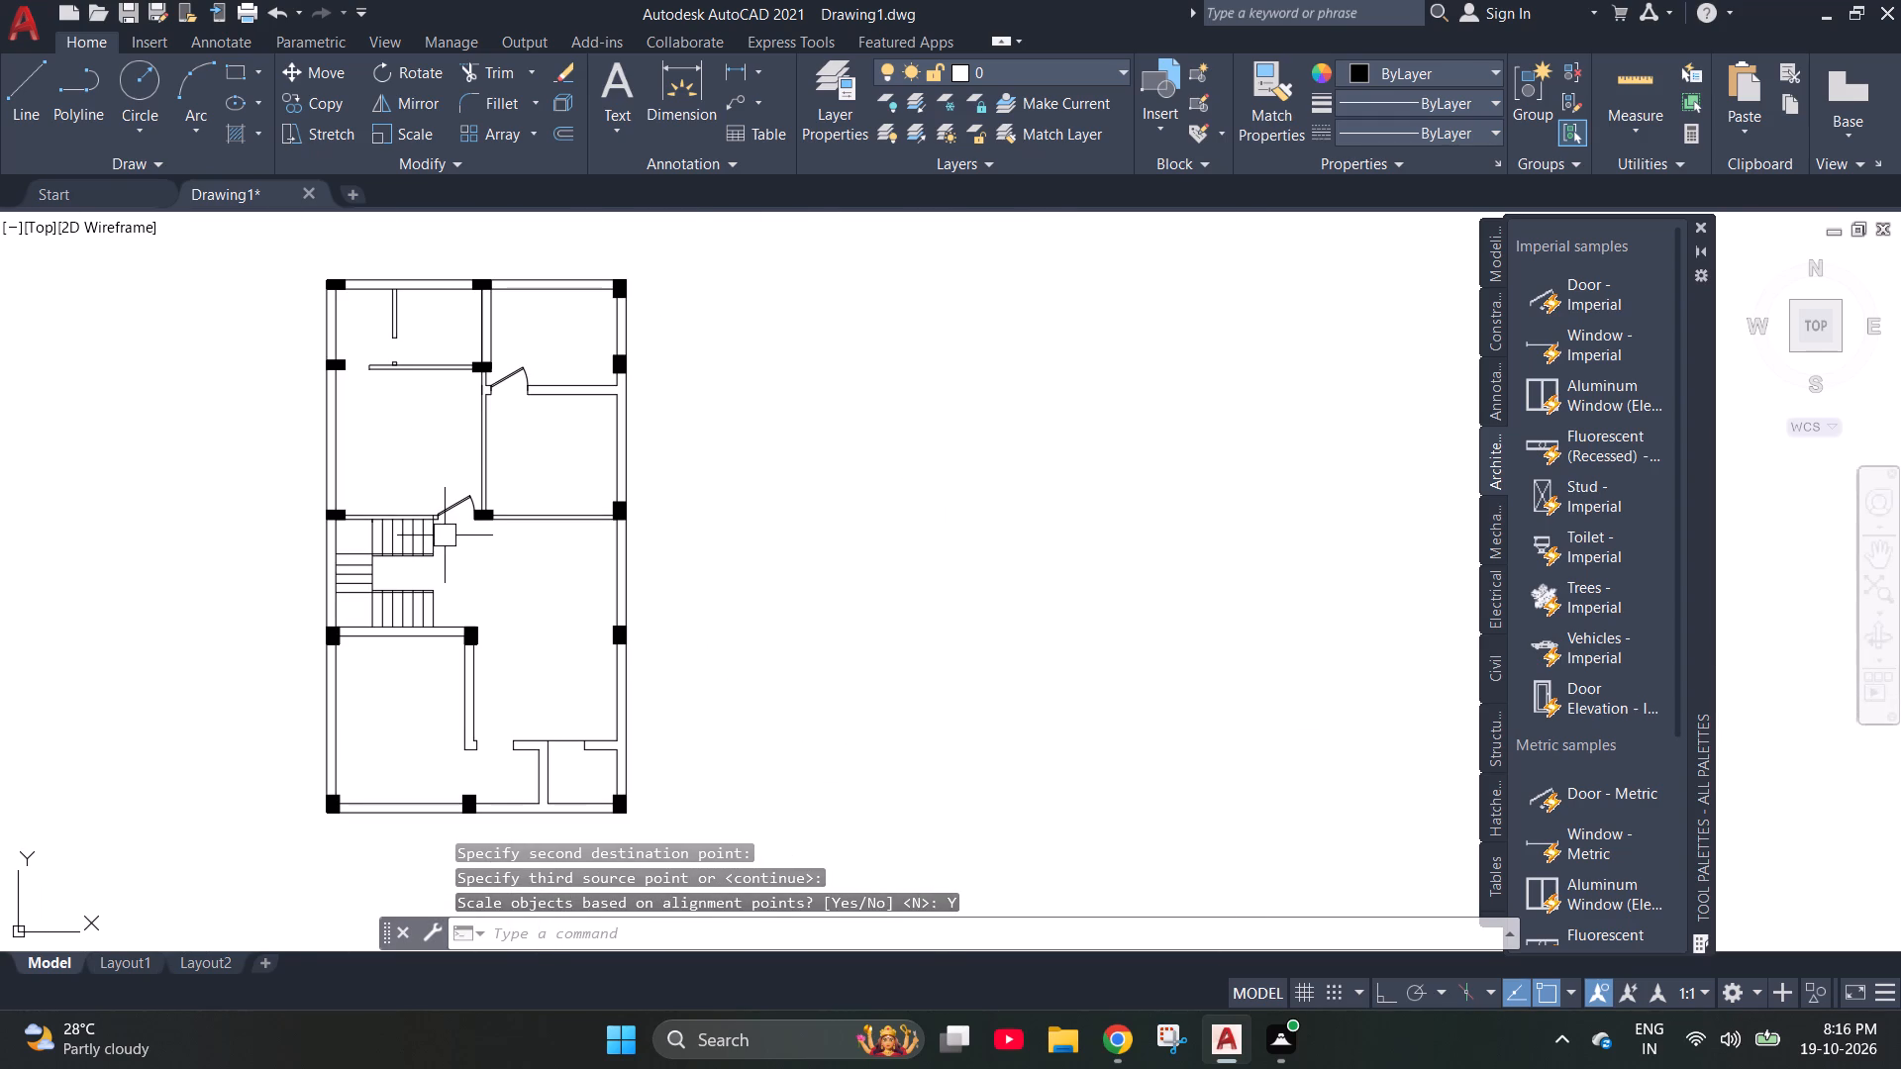
pyautogui.scroll(3, 354, 370)
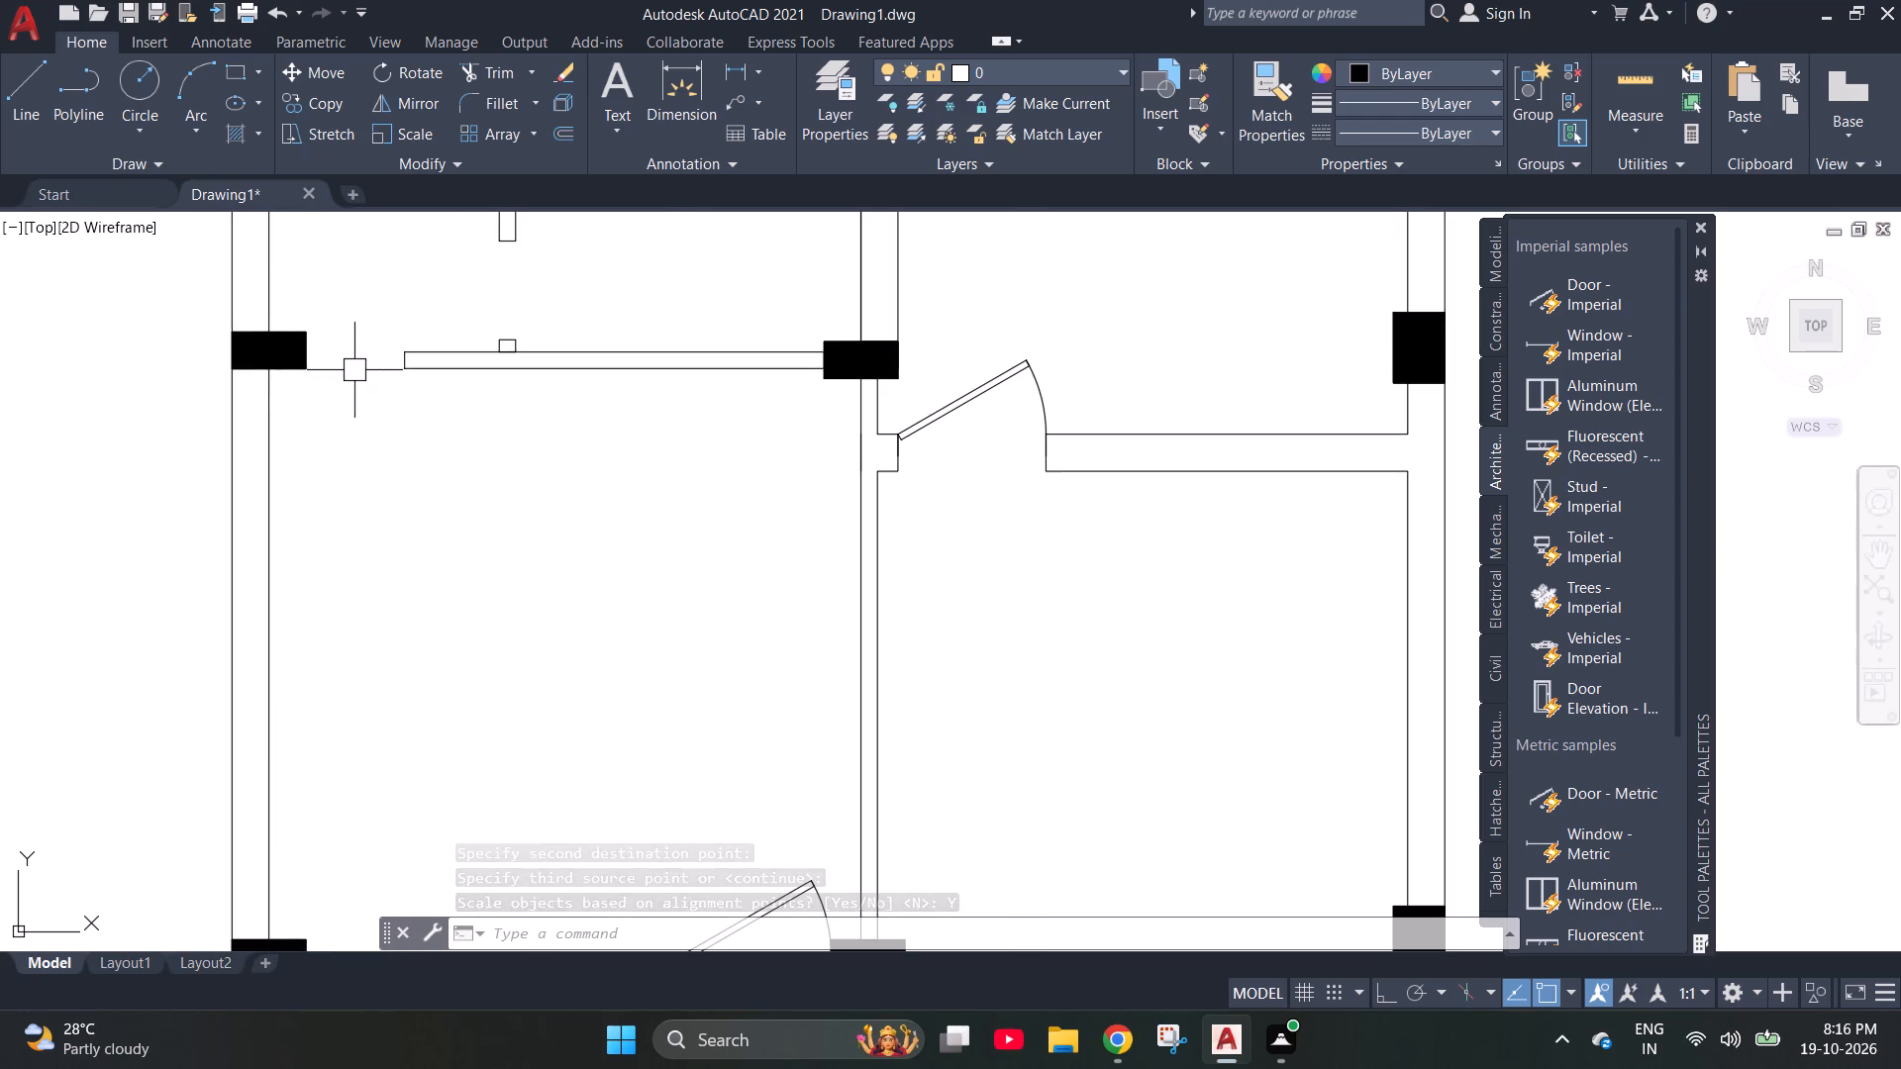
pyautogui.scroll(-1, 354, 370)
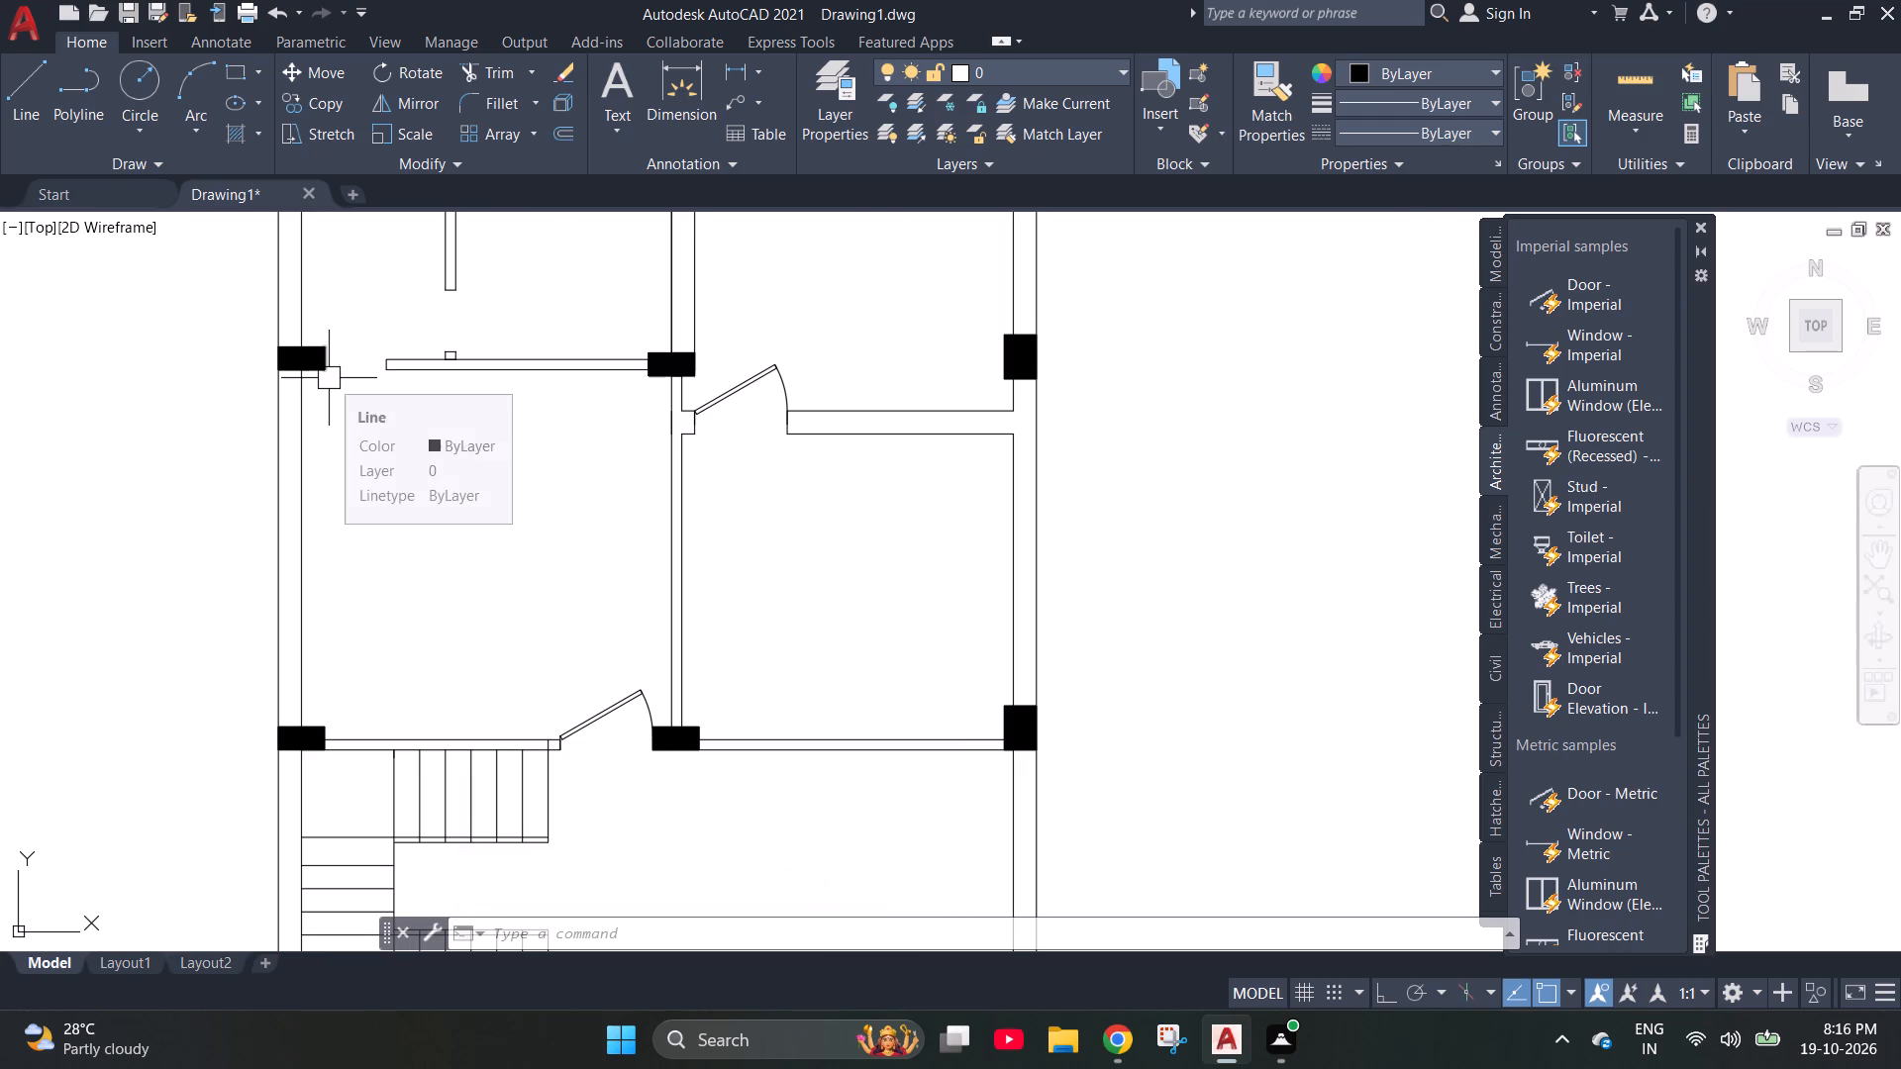
pyautogui.scroll(-1, 452, 636)
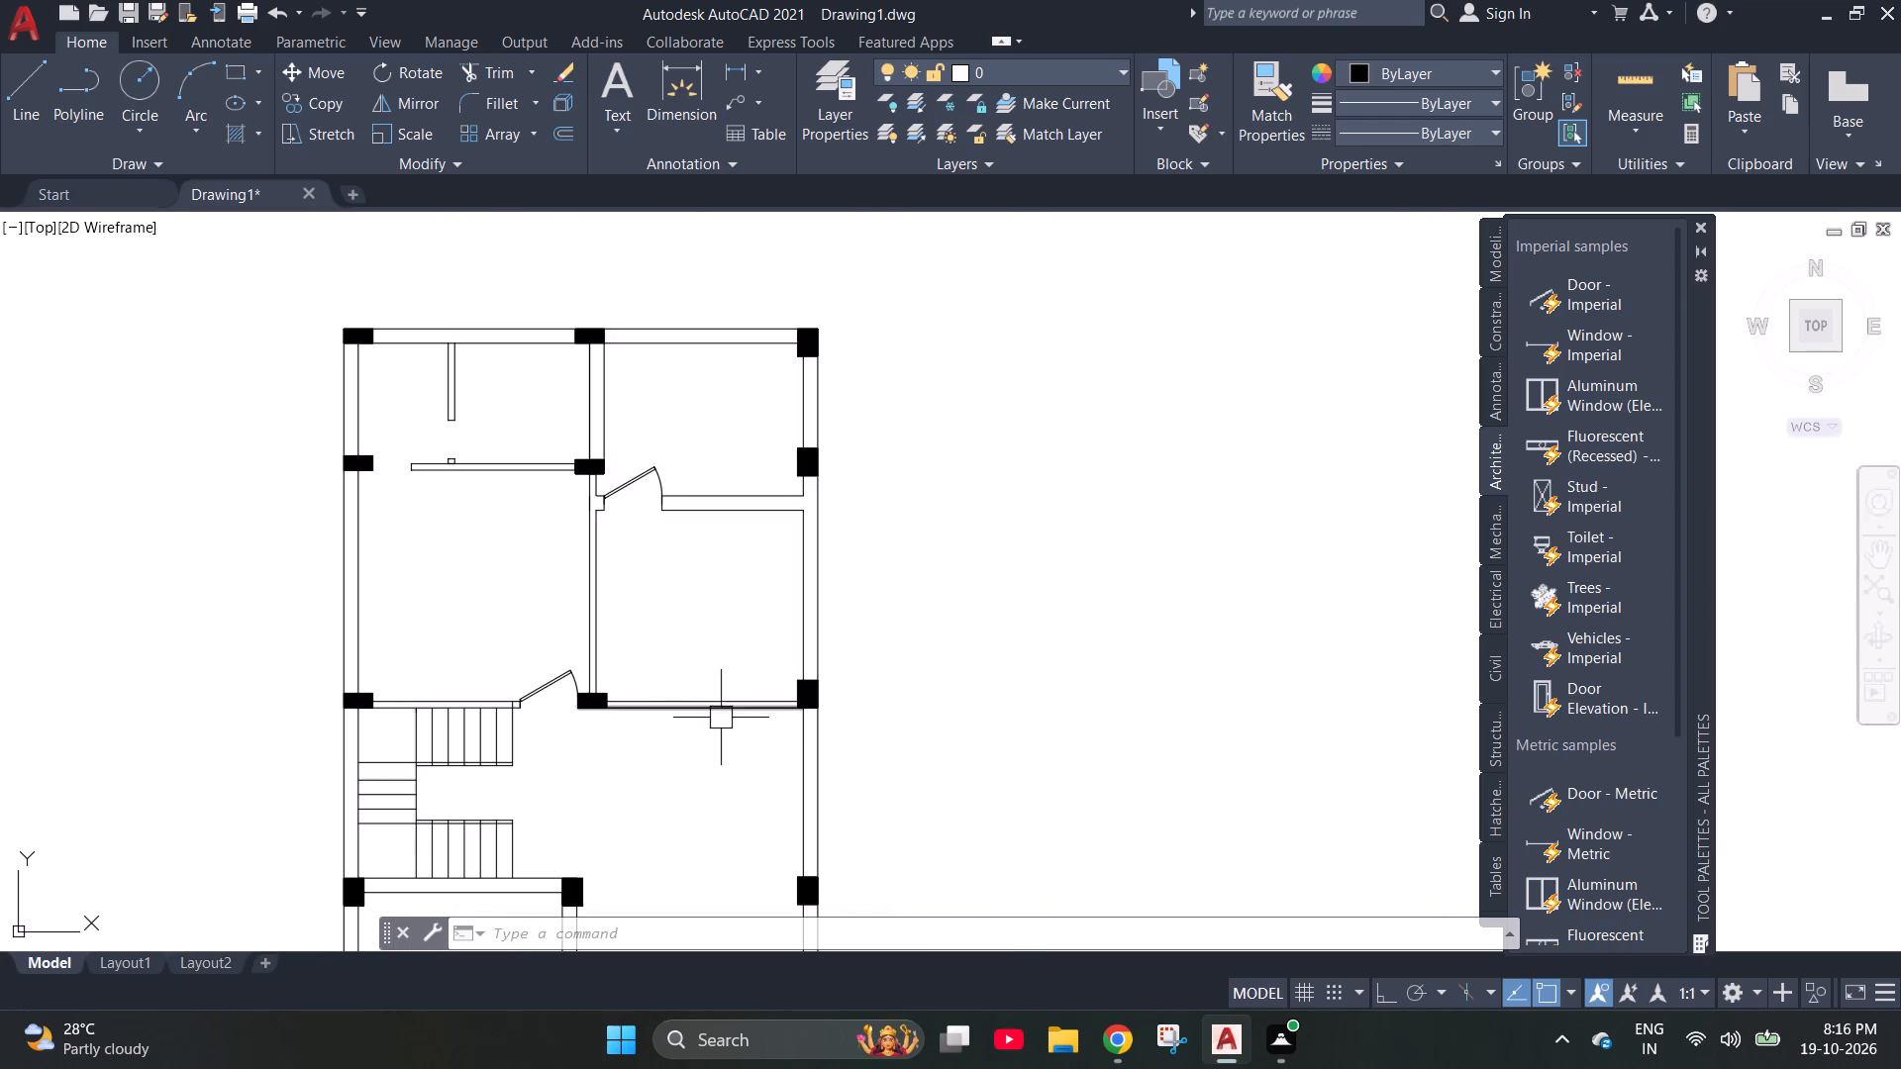
pyautogui.scroll(4, 715, 719)
pyautogui.click(680, 662)
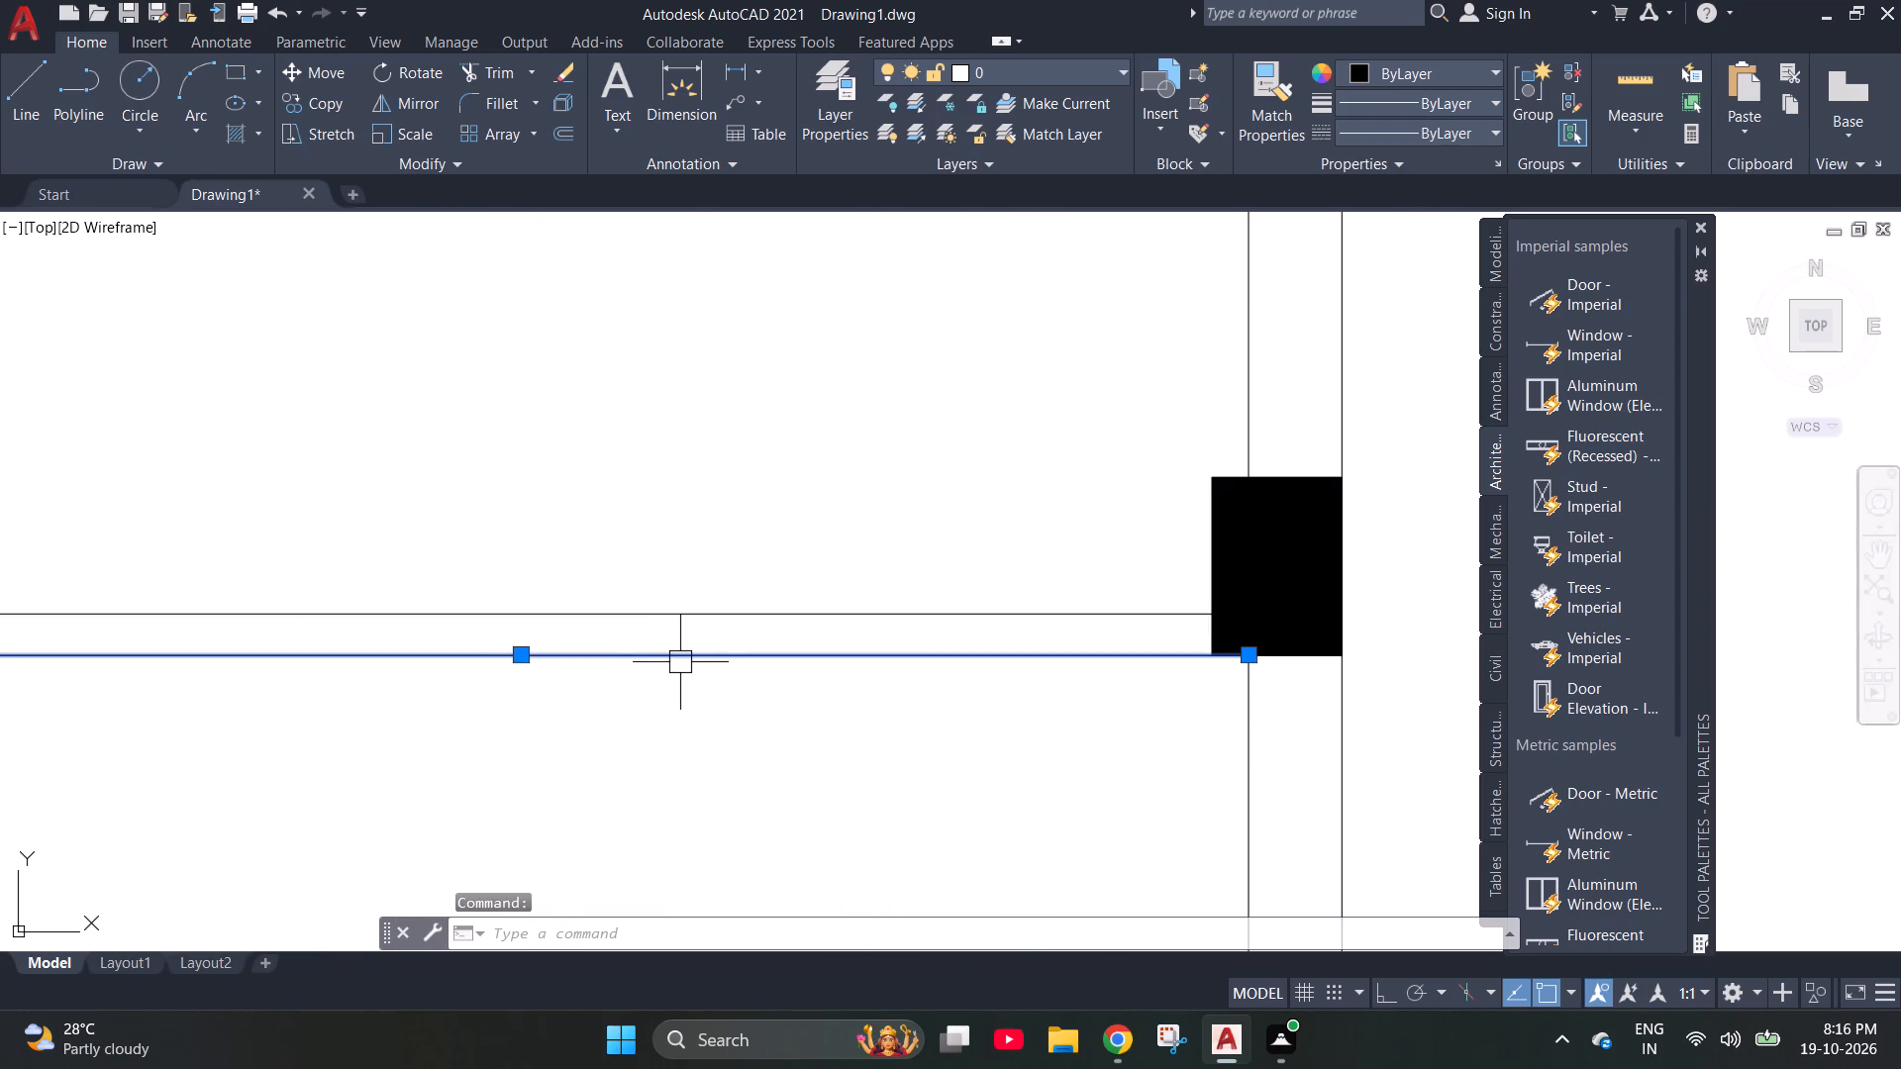
pyautogui.press('Delete')
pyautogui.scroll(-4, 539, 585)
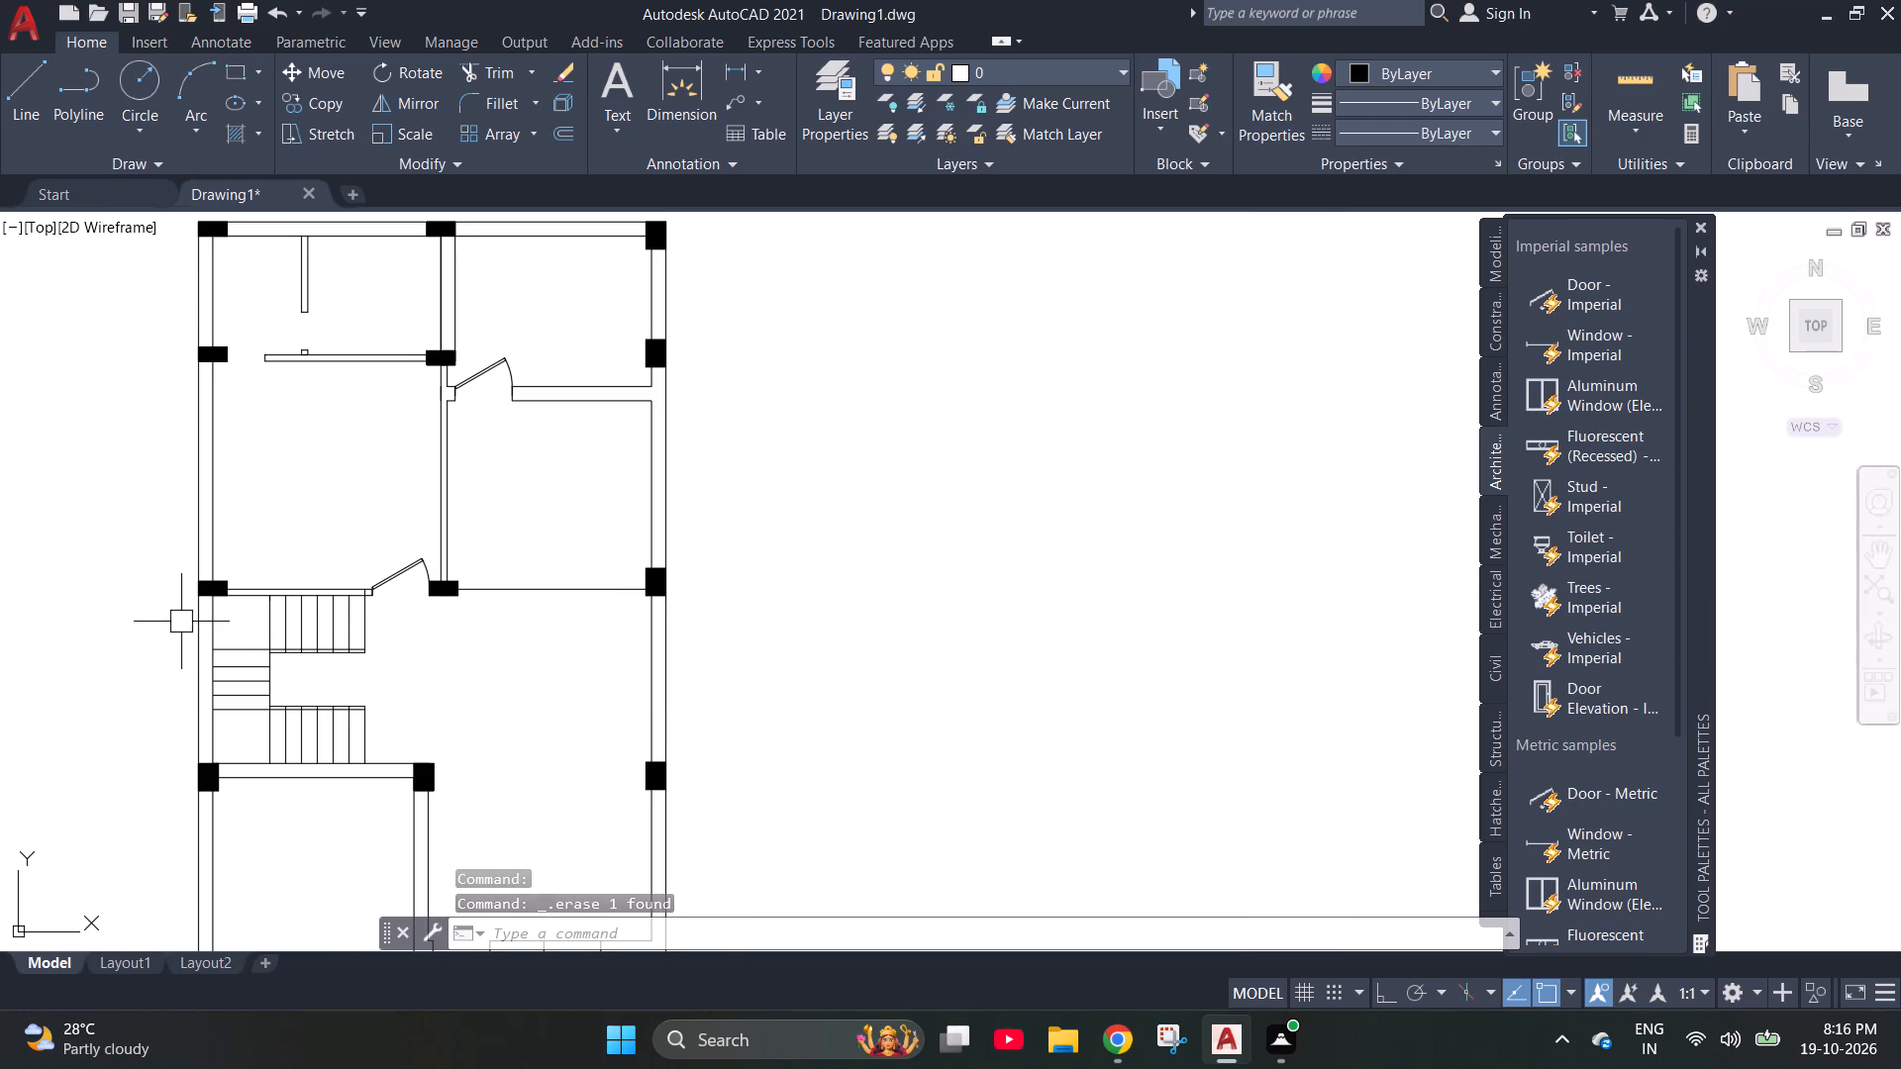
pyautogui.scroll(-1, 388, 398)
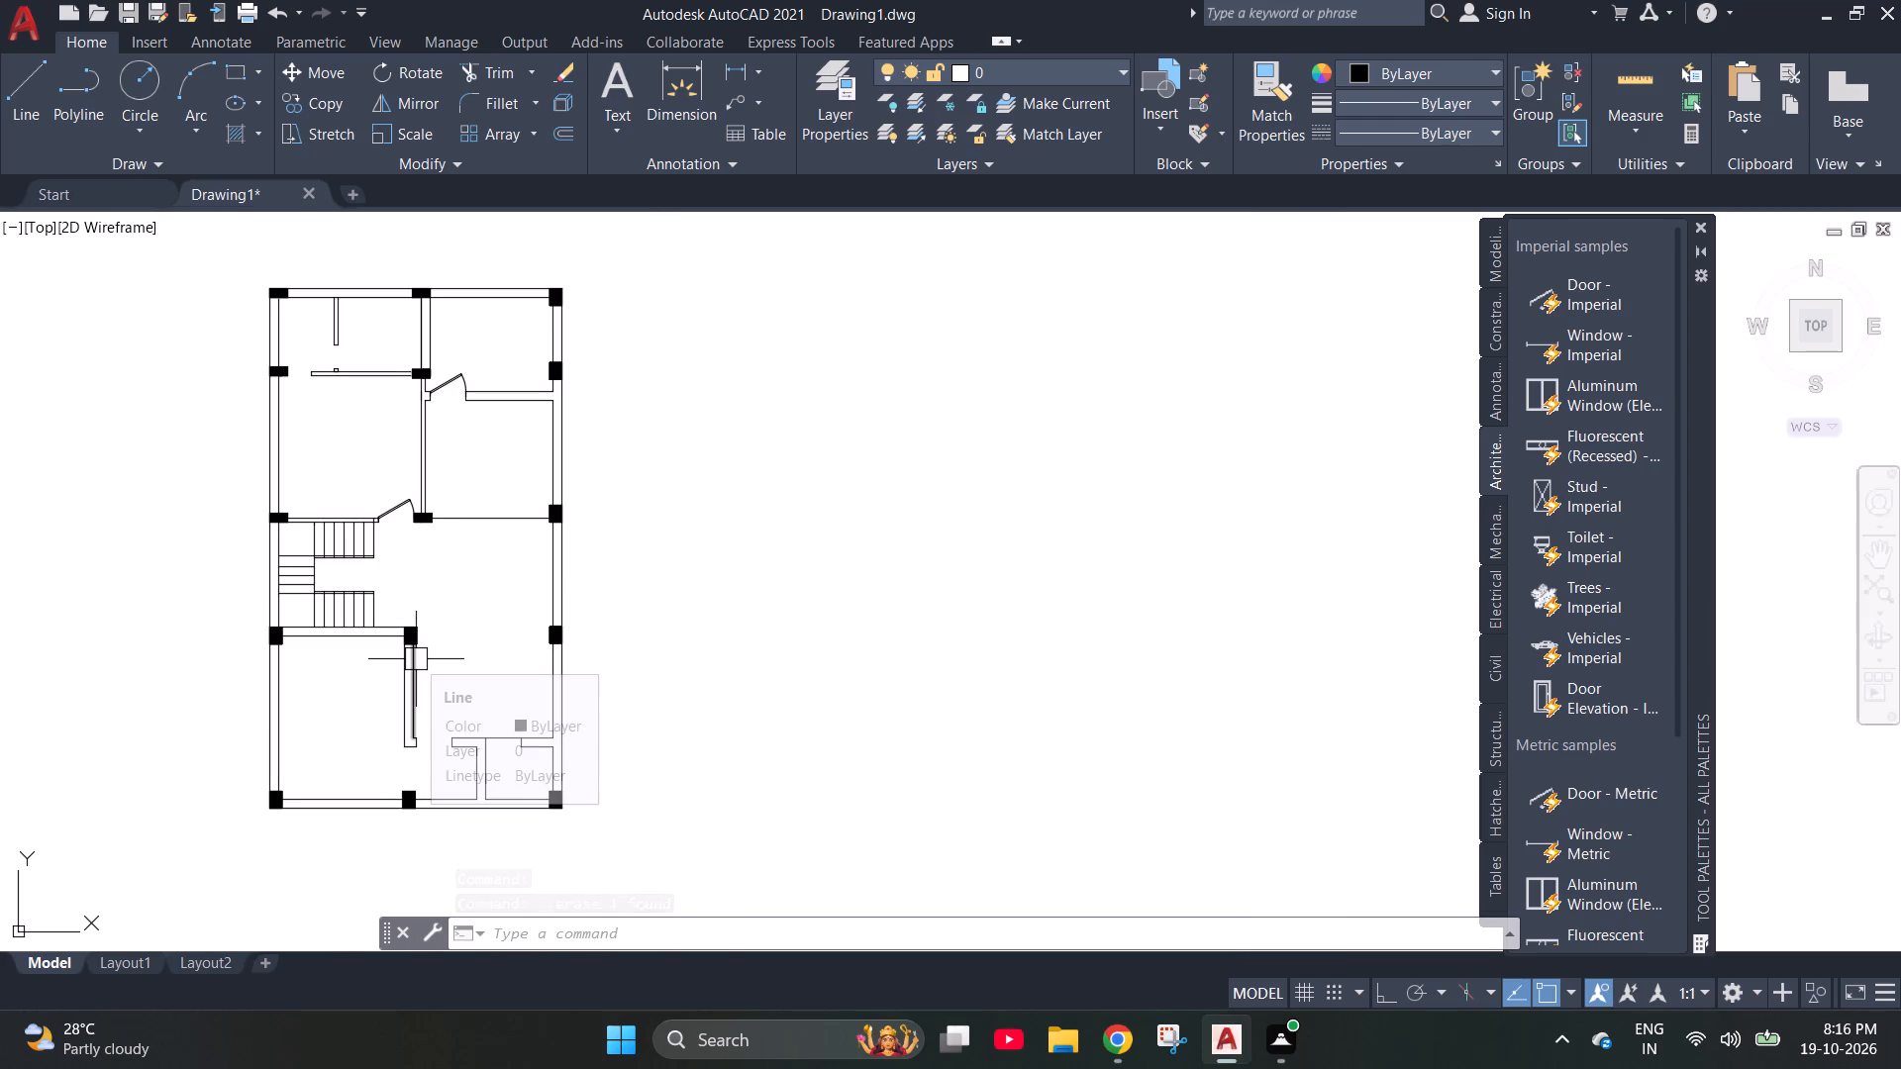
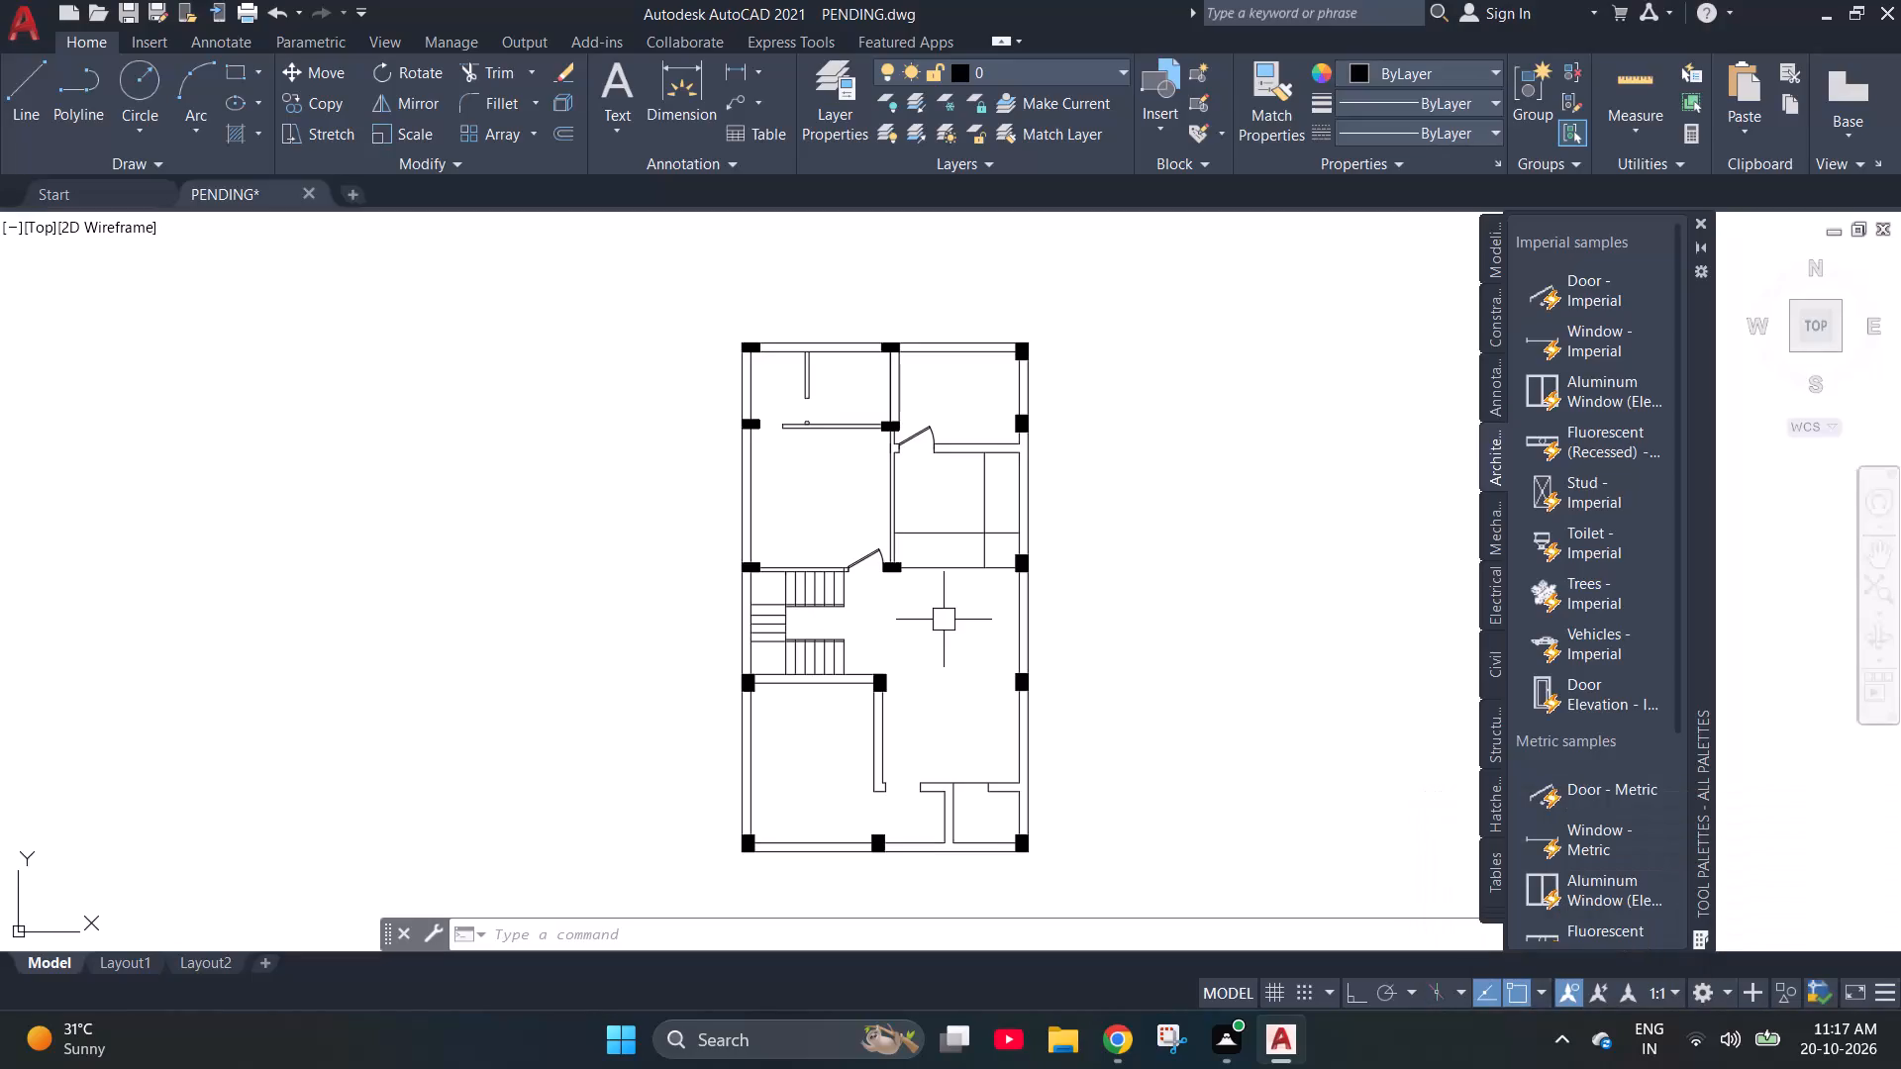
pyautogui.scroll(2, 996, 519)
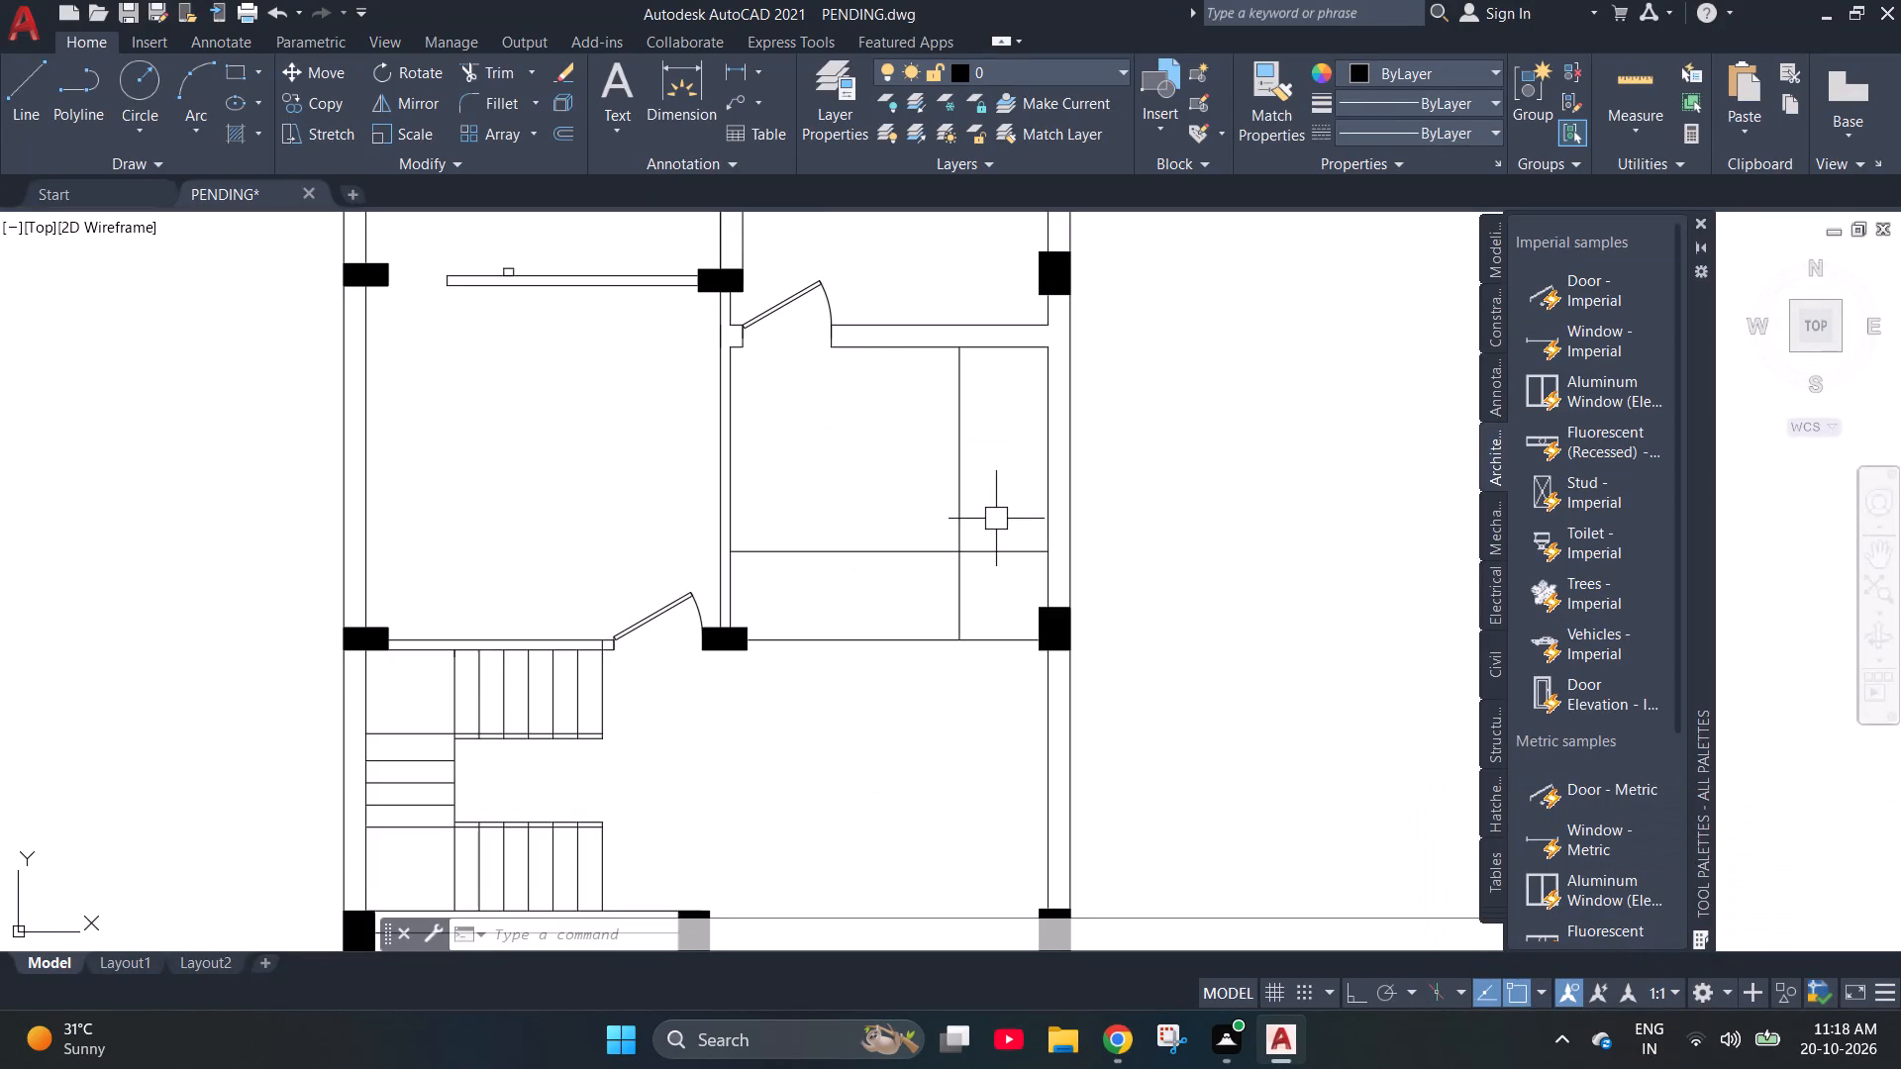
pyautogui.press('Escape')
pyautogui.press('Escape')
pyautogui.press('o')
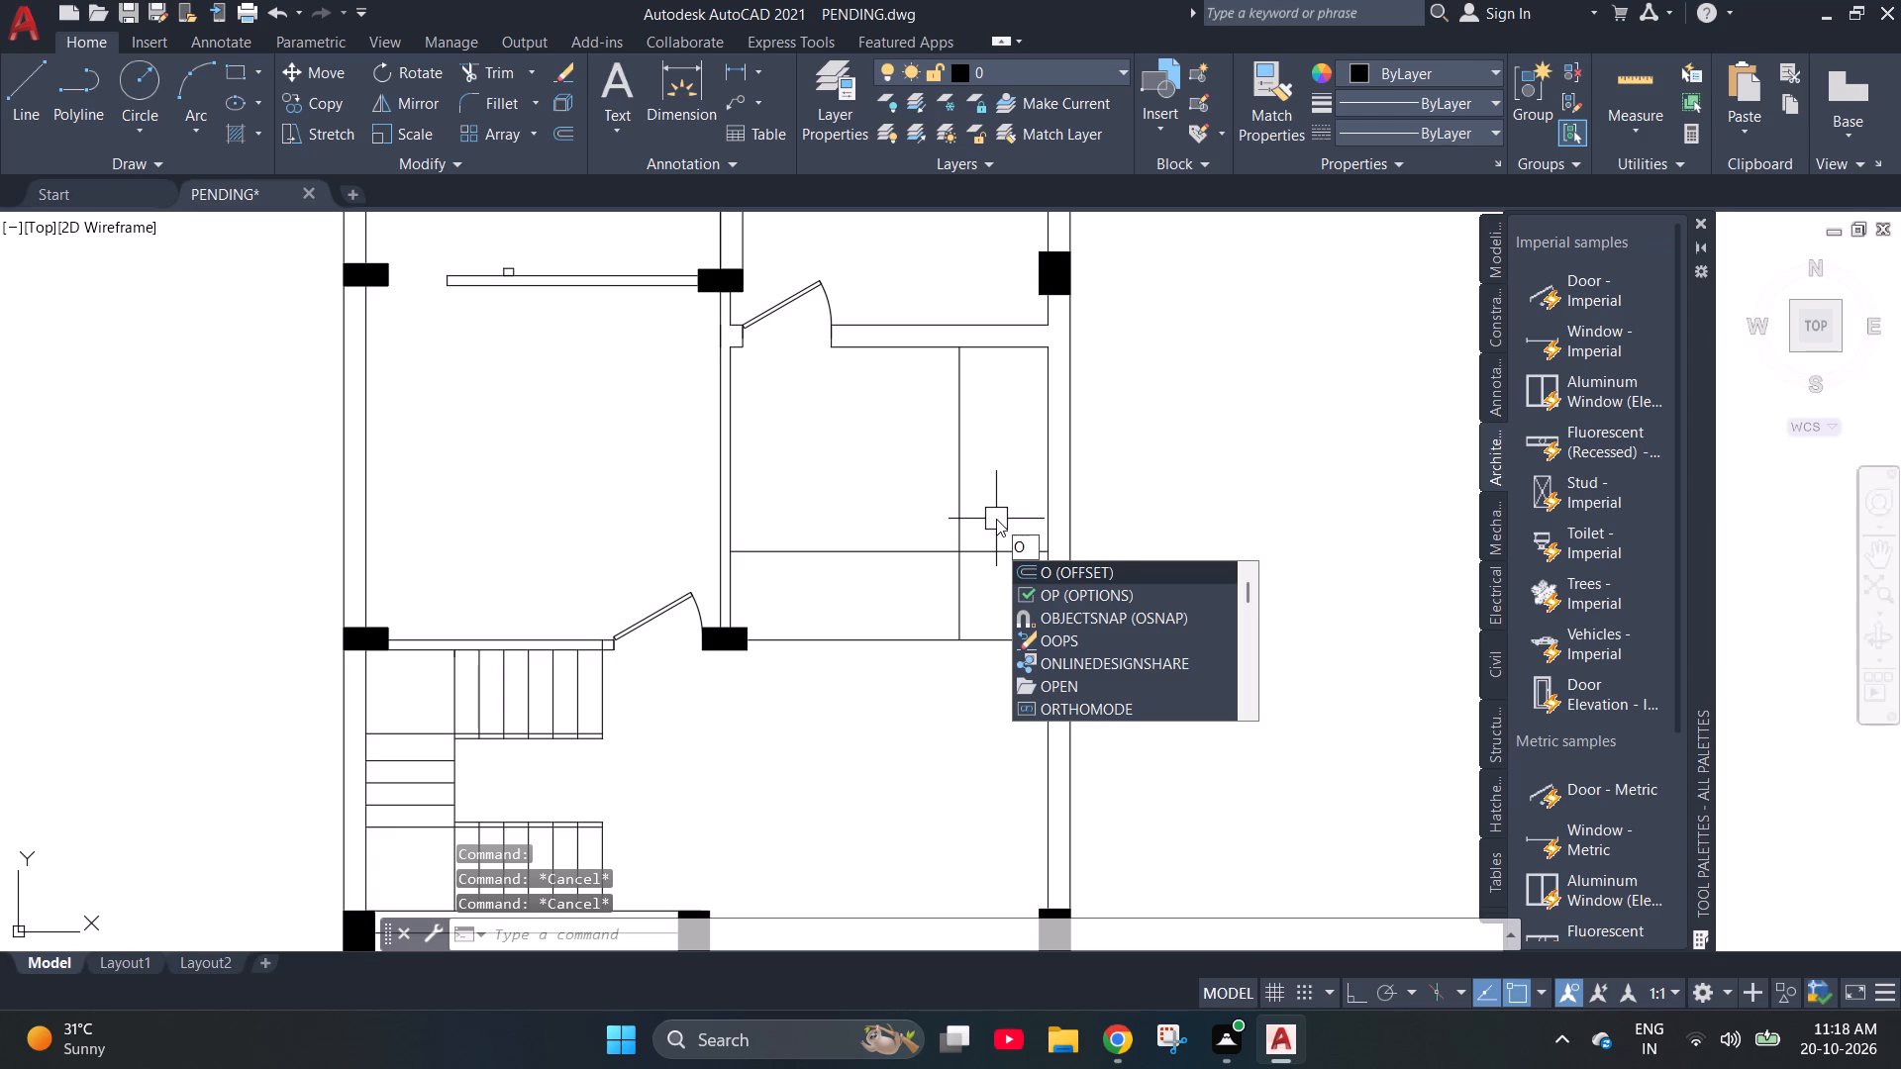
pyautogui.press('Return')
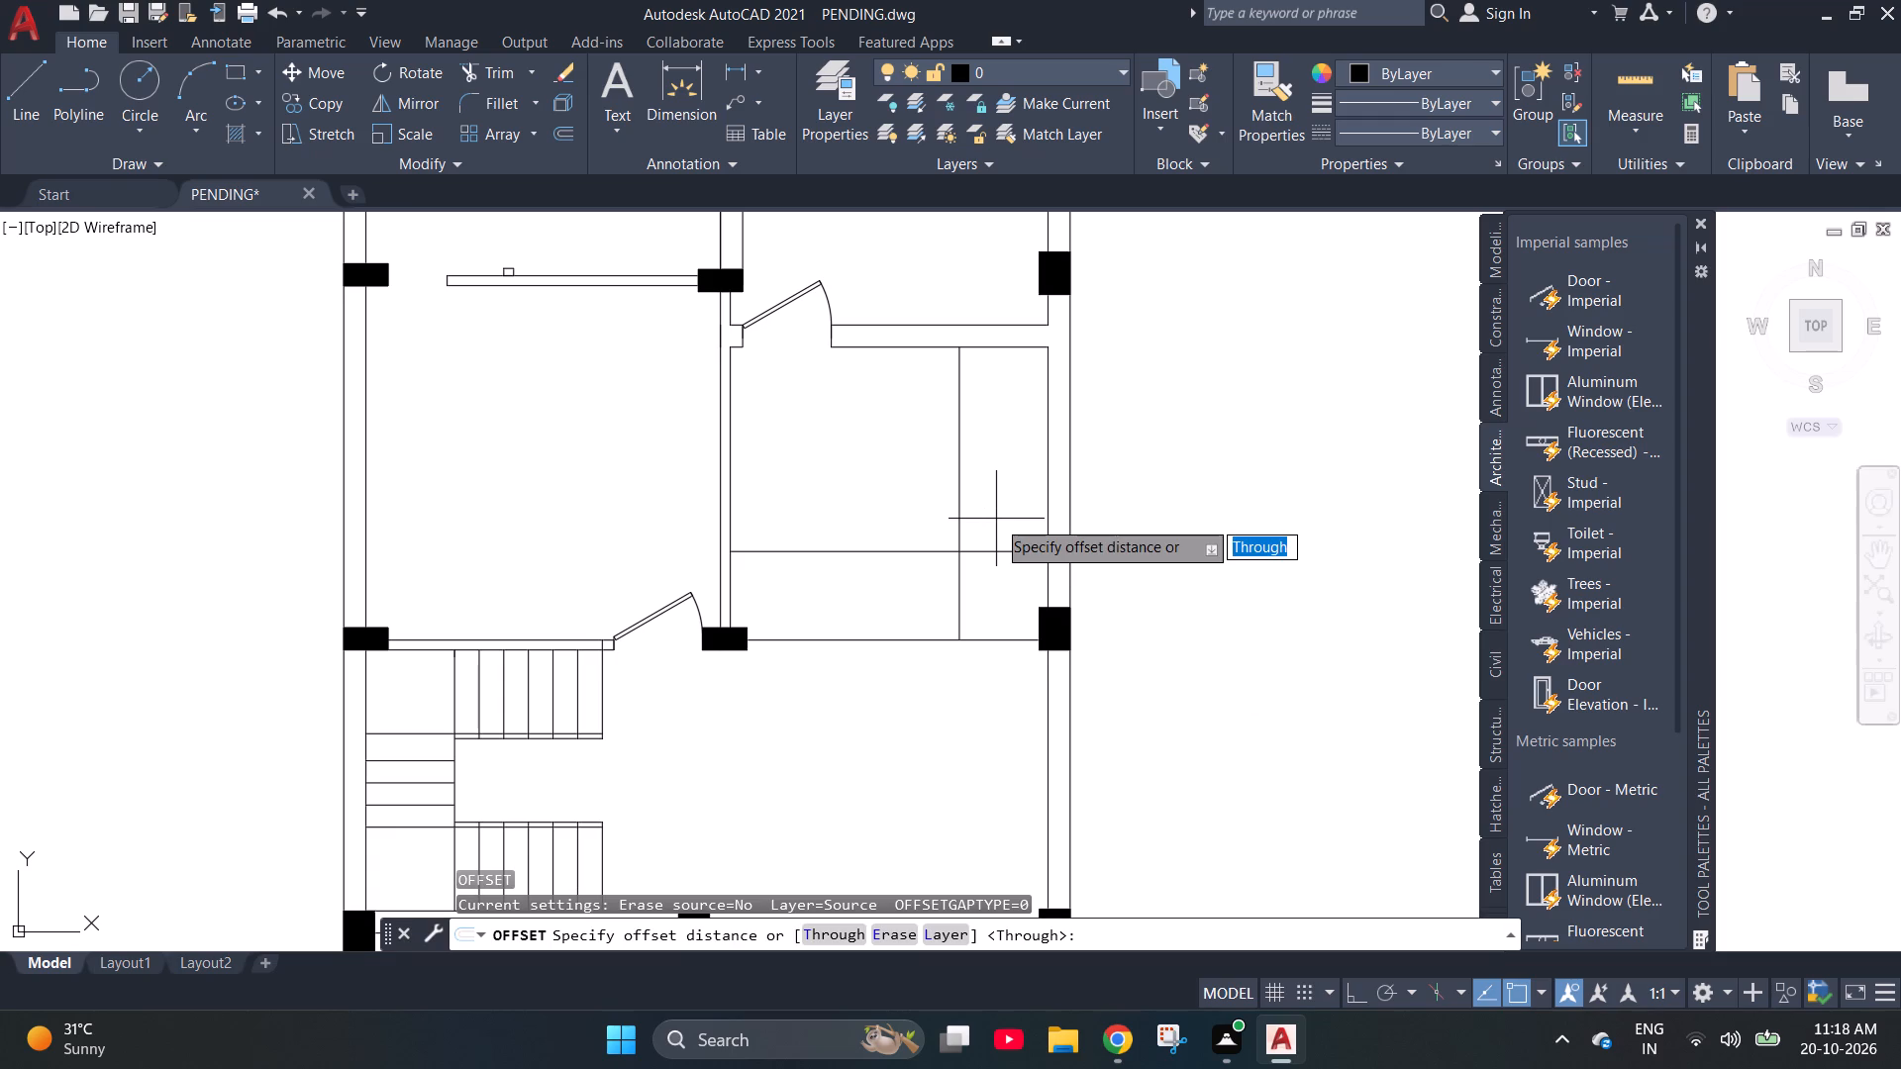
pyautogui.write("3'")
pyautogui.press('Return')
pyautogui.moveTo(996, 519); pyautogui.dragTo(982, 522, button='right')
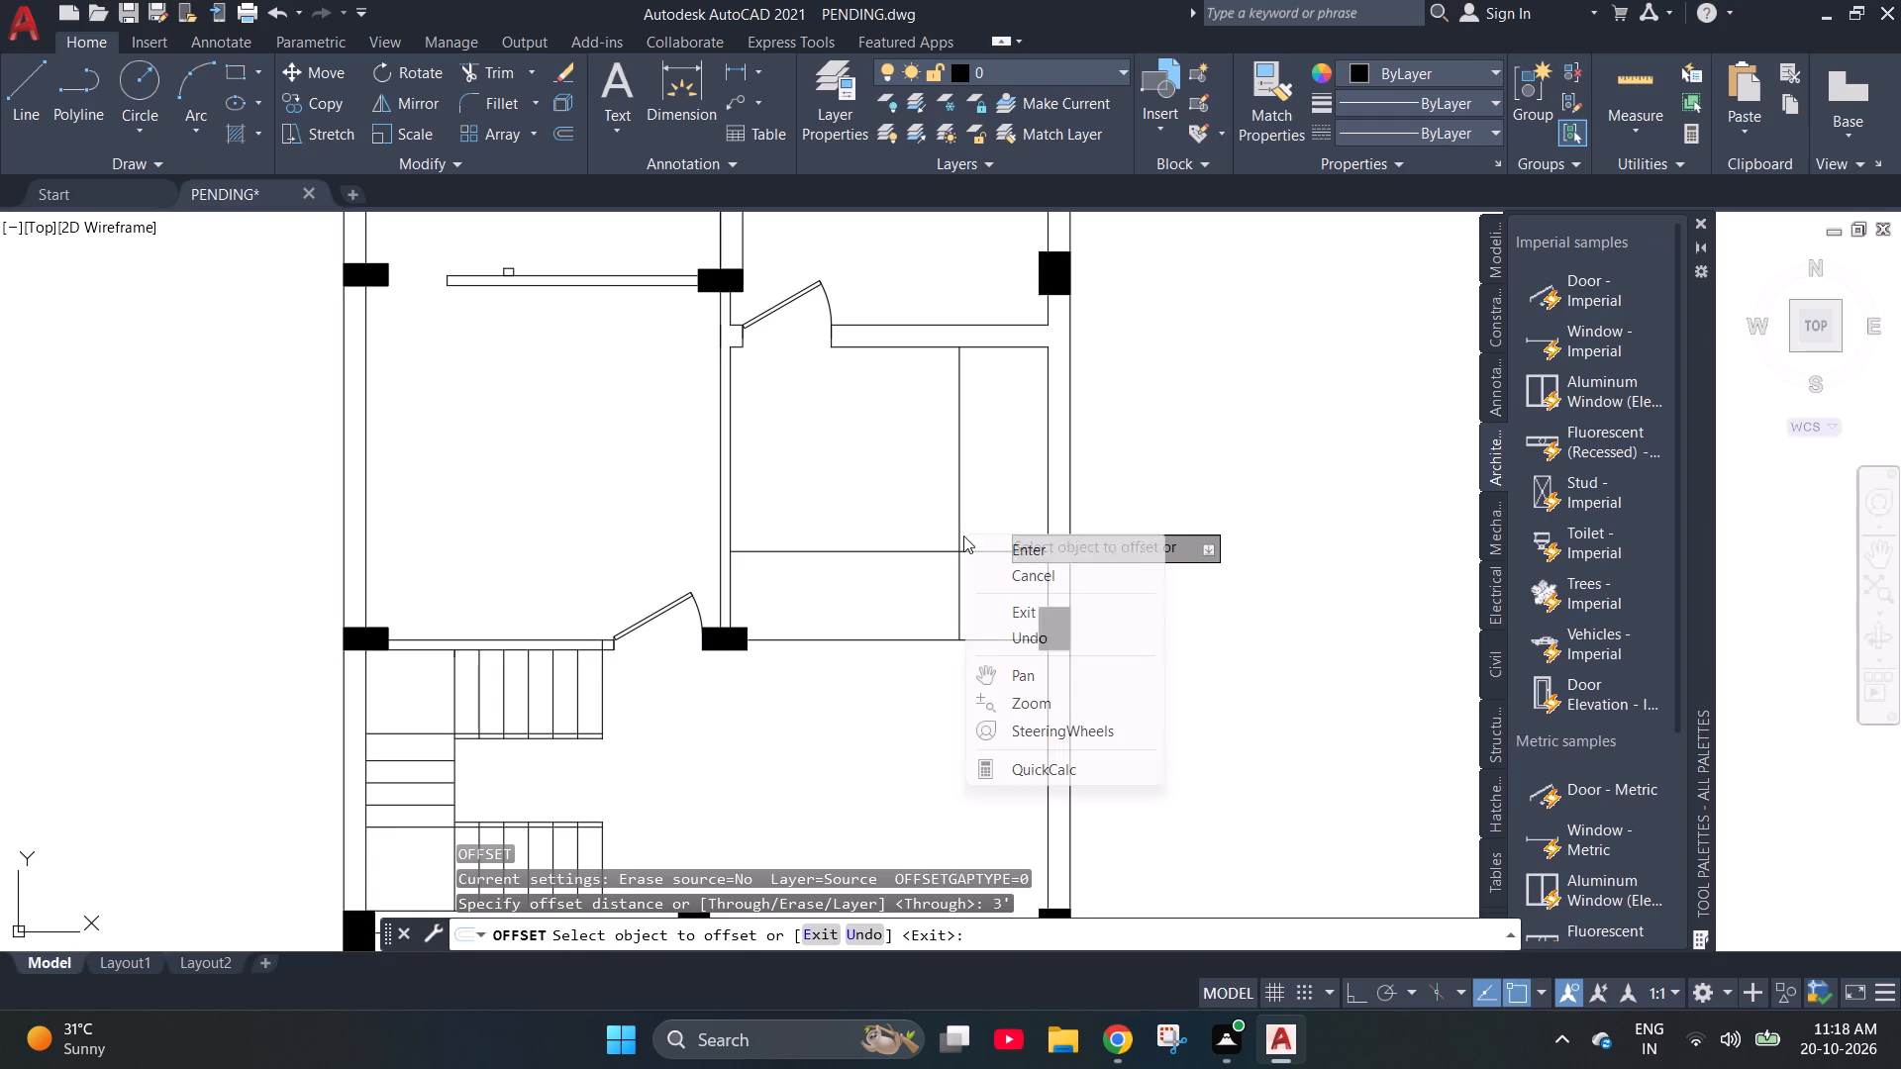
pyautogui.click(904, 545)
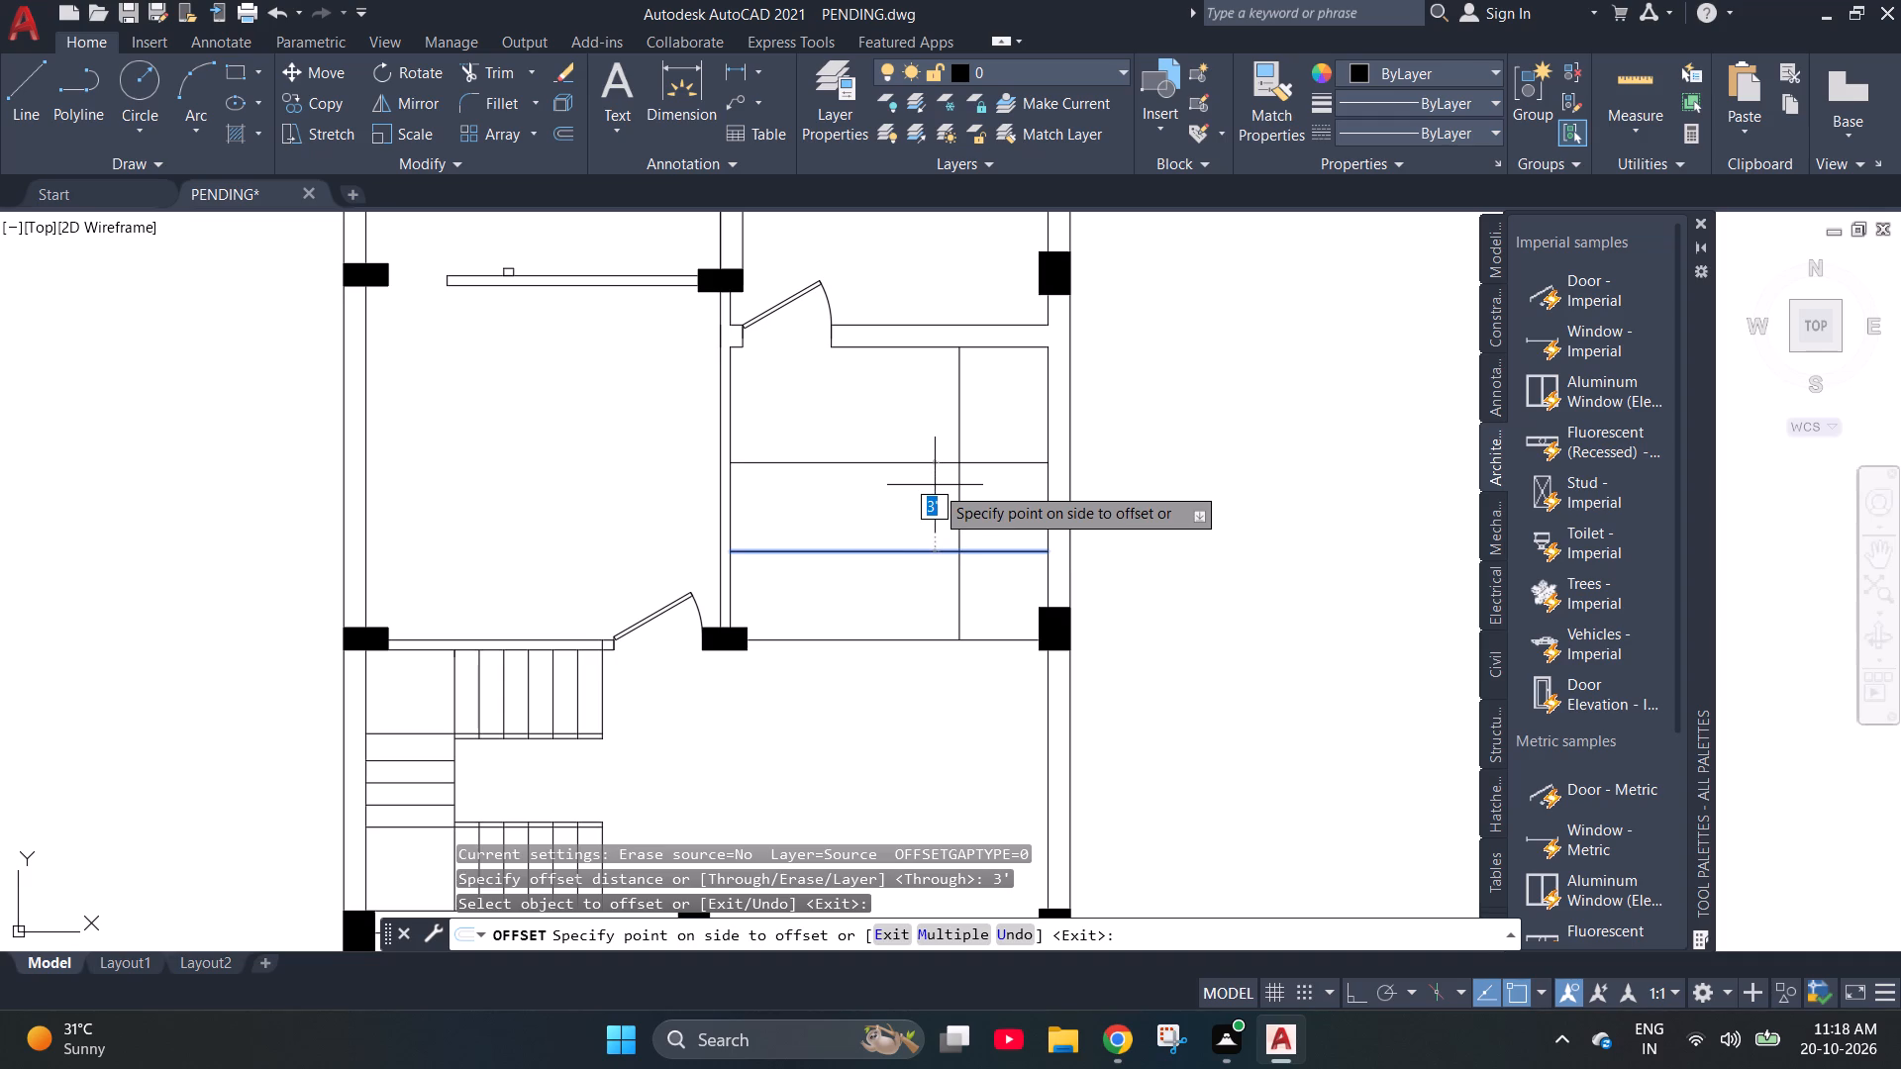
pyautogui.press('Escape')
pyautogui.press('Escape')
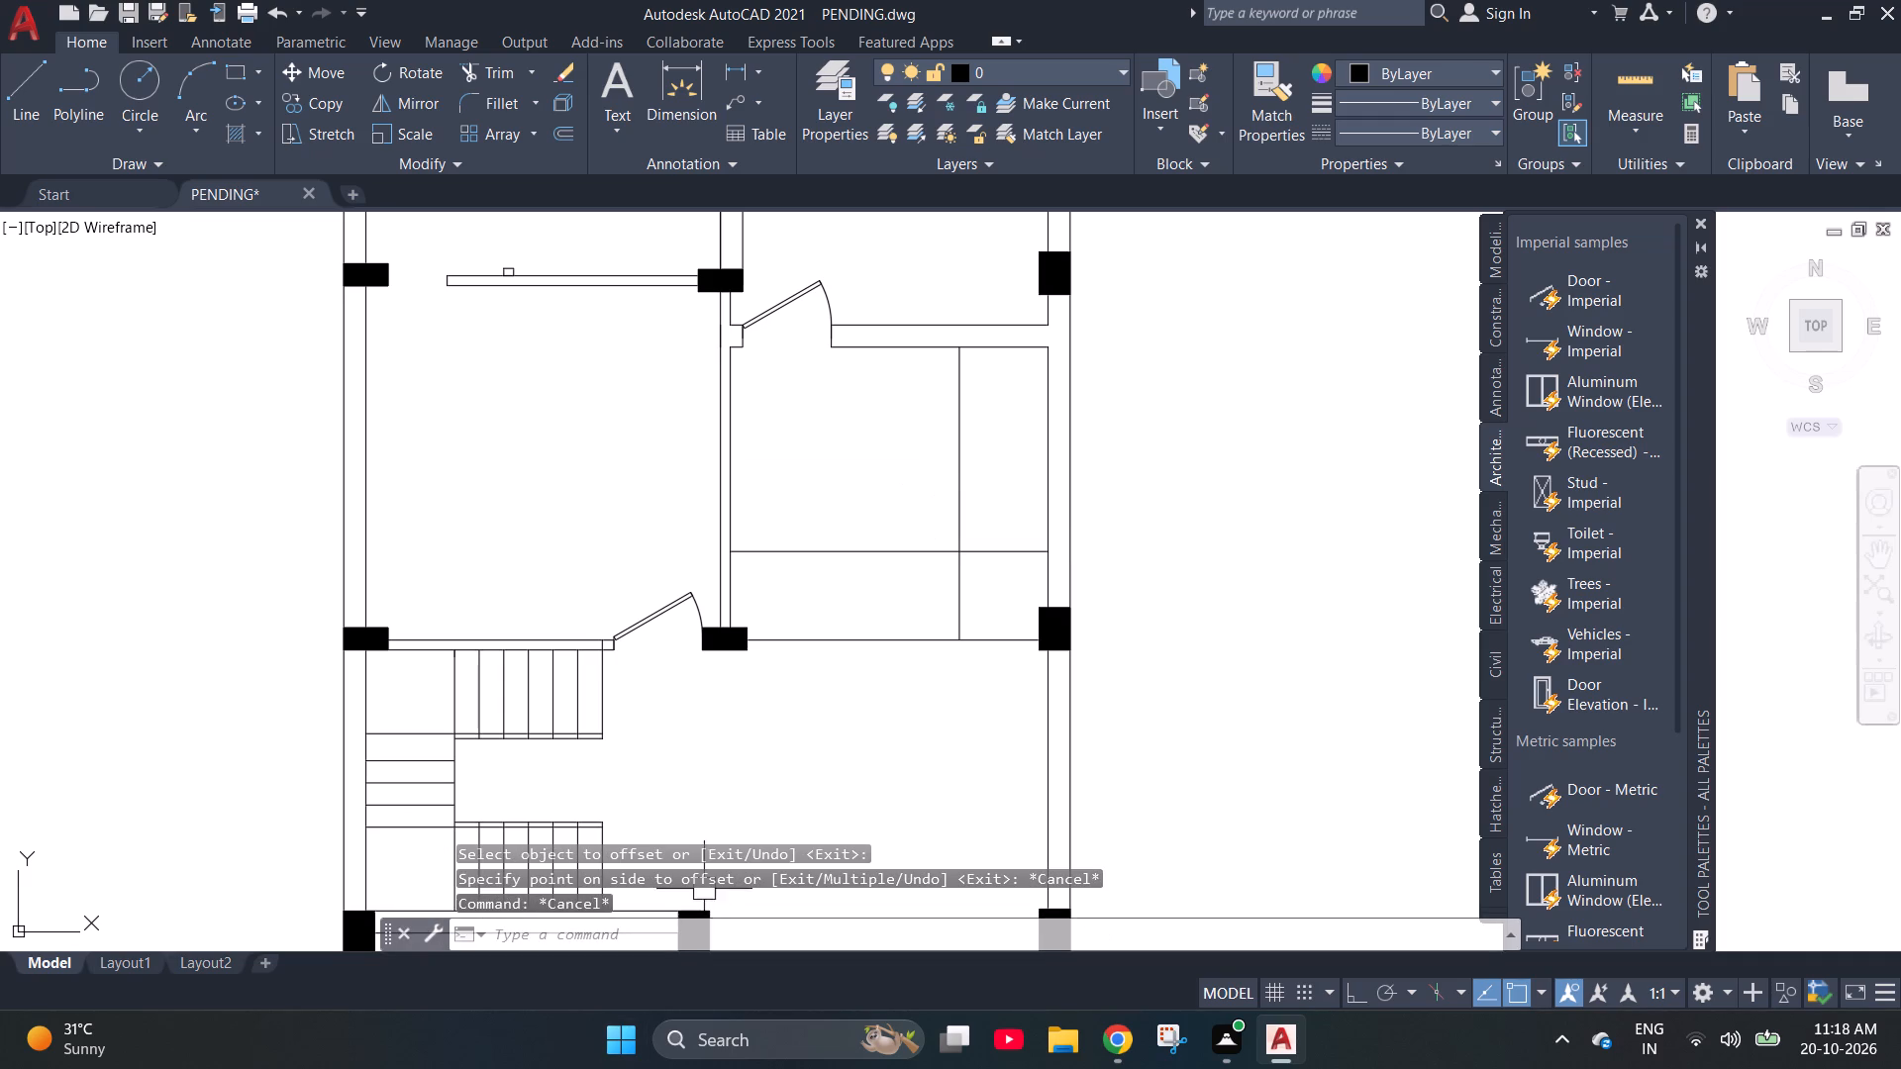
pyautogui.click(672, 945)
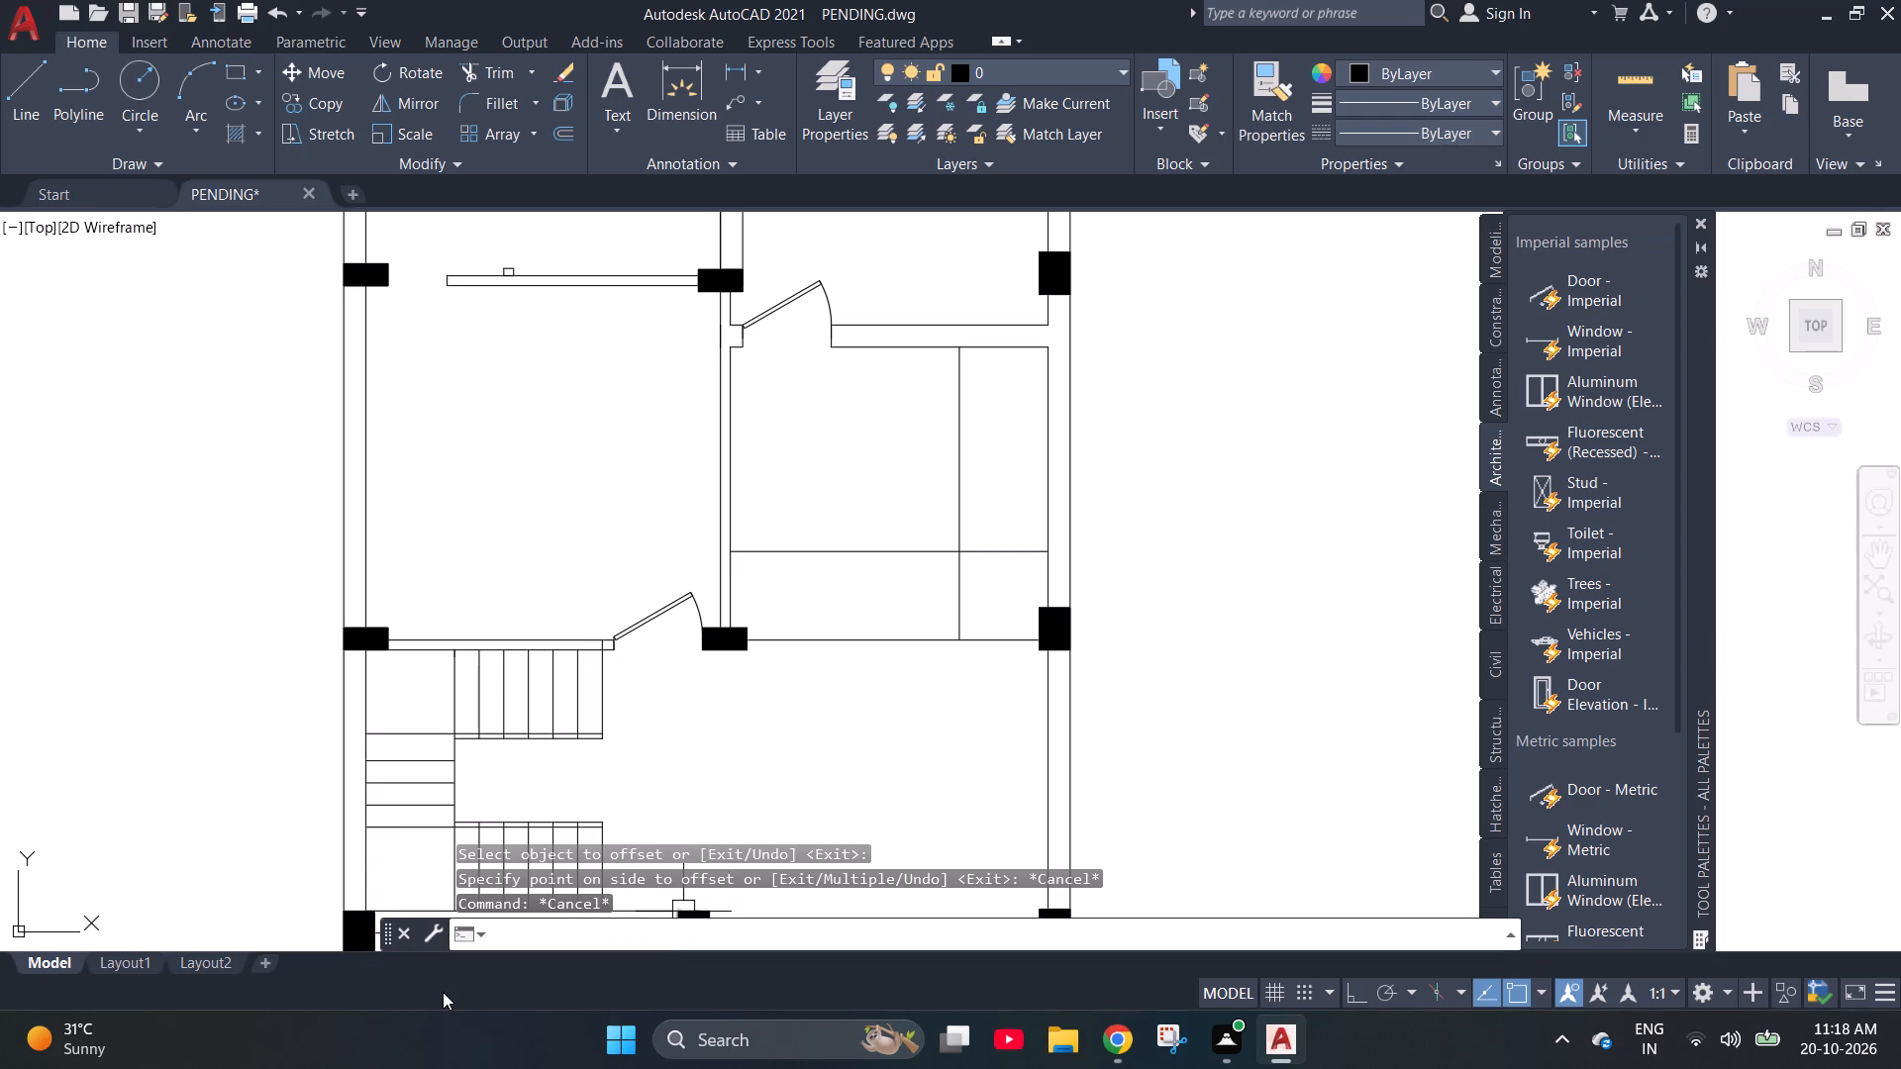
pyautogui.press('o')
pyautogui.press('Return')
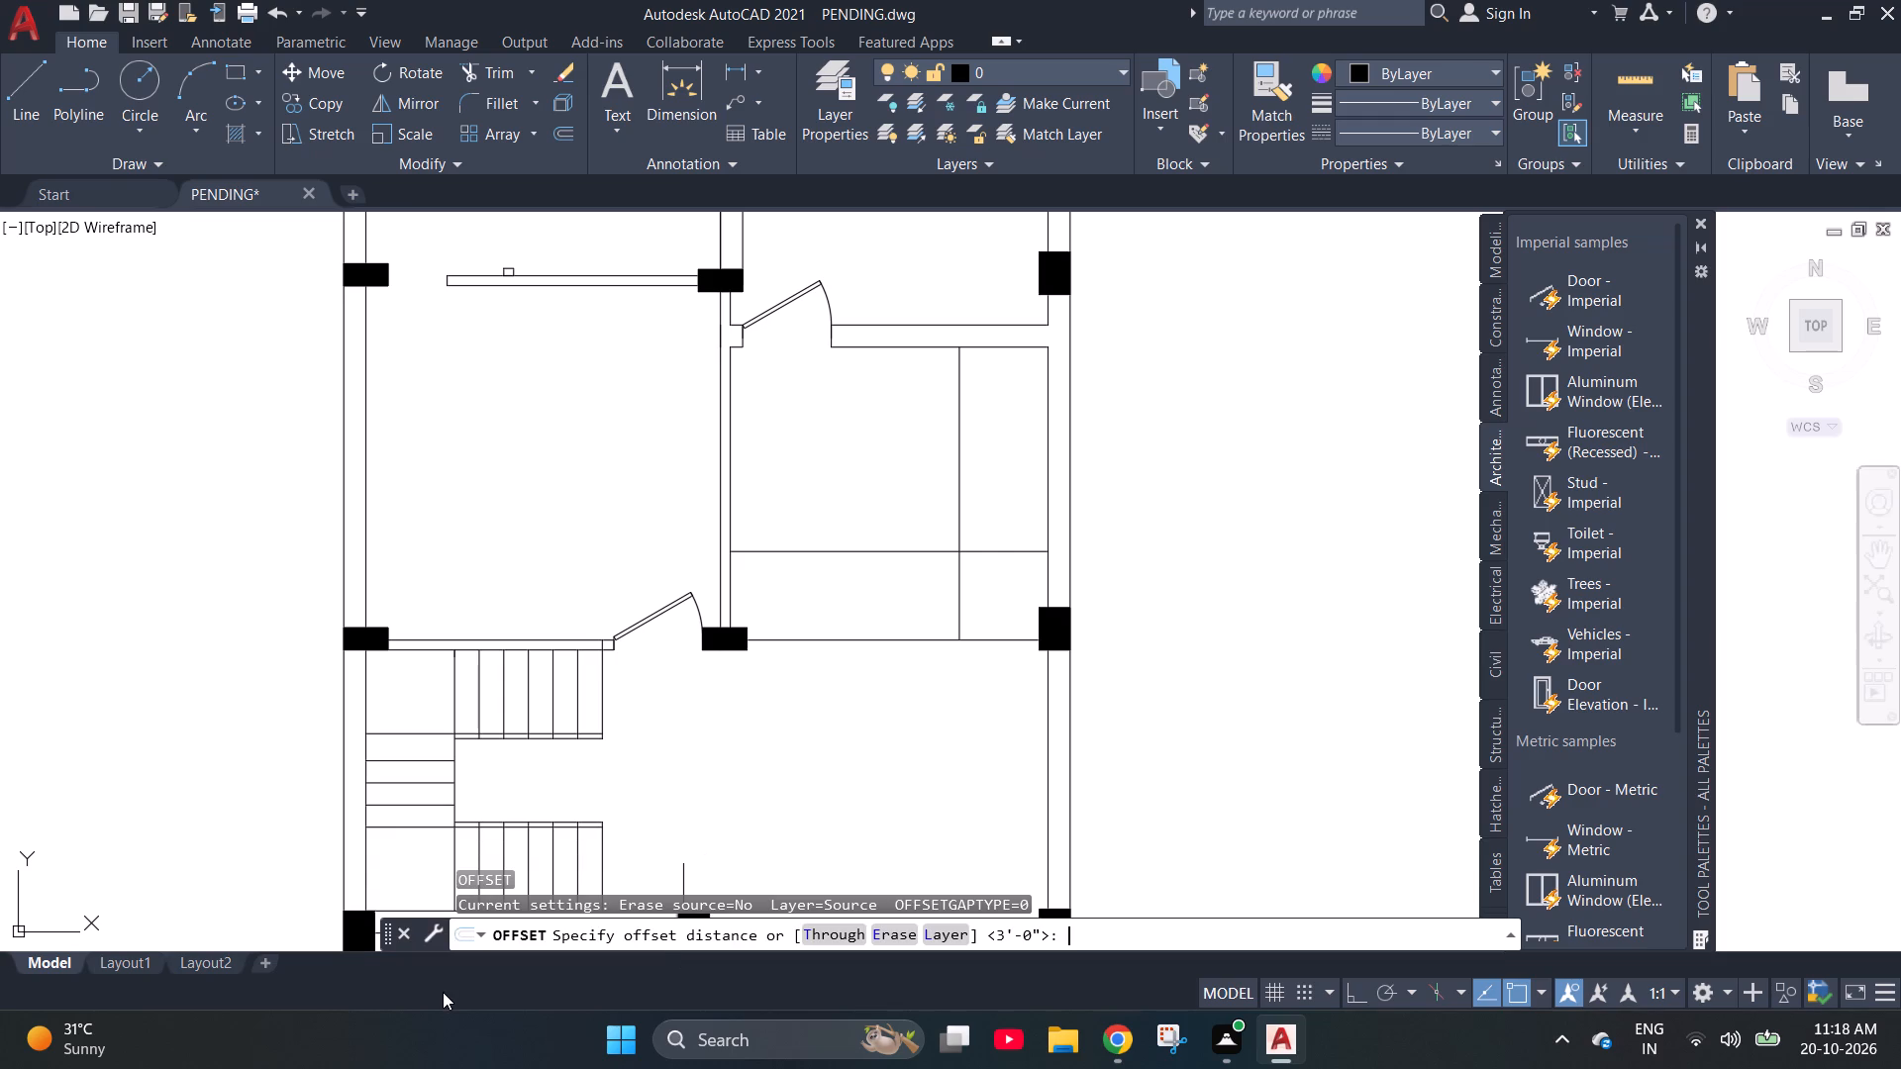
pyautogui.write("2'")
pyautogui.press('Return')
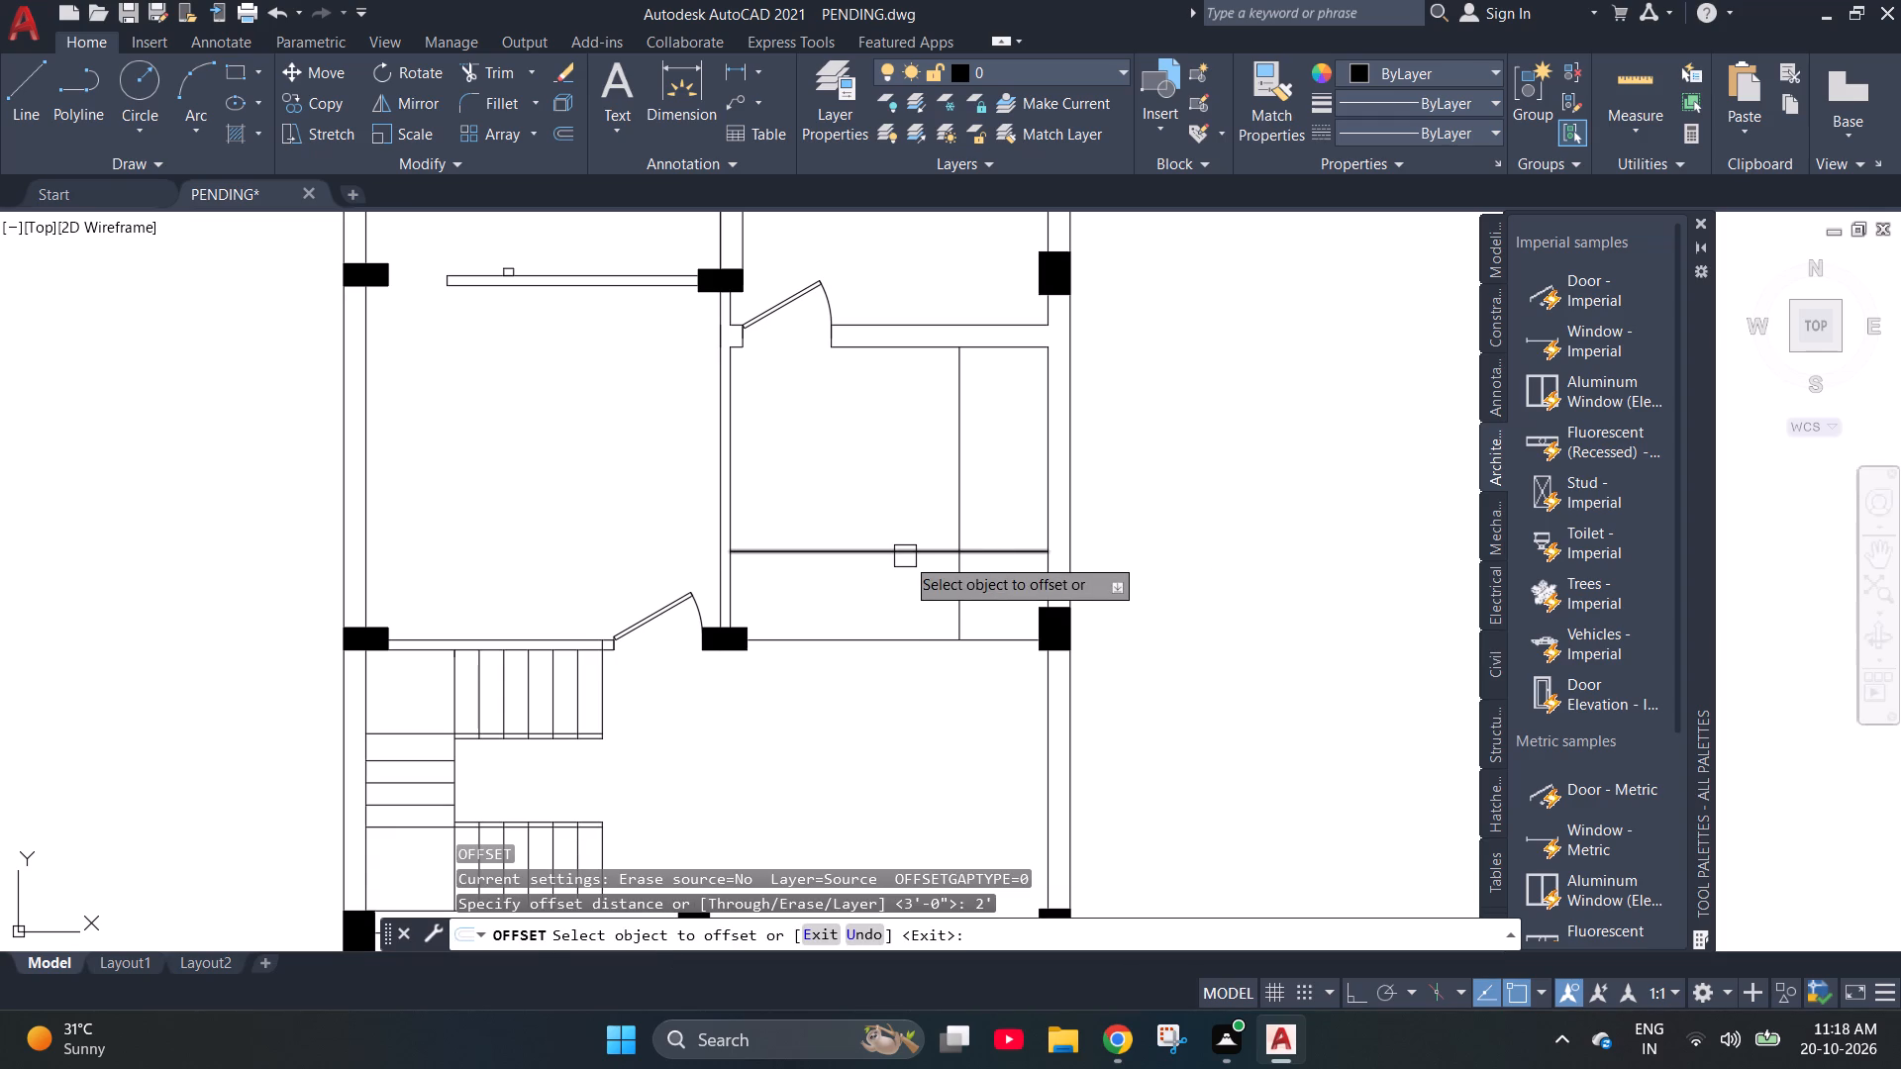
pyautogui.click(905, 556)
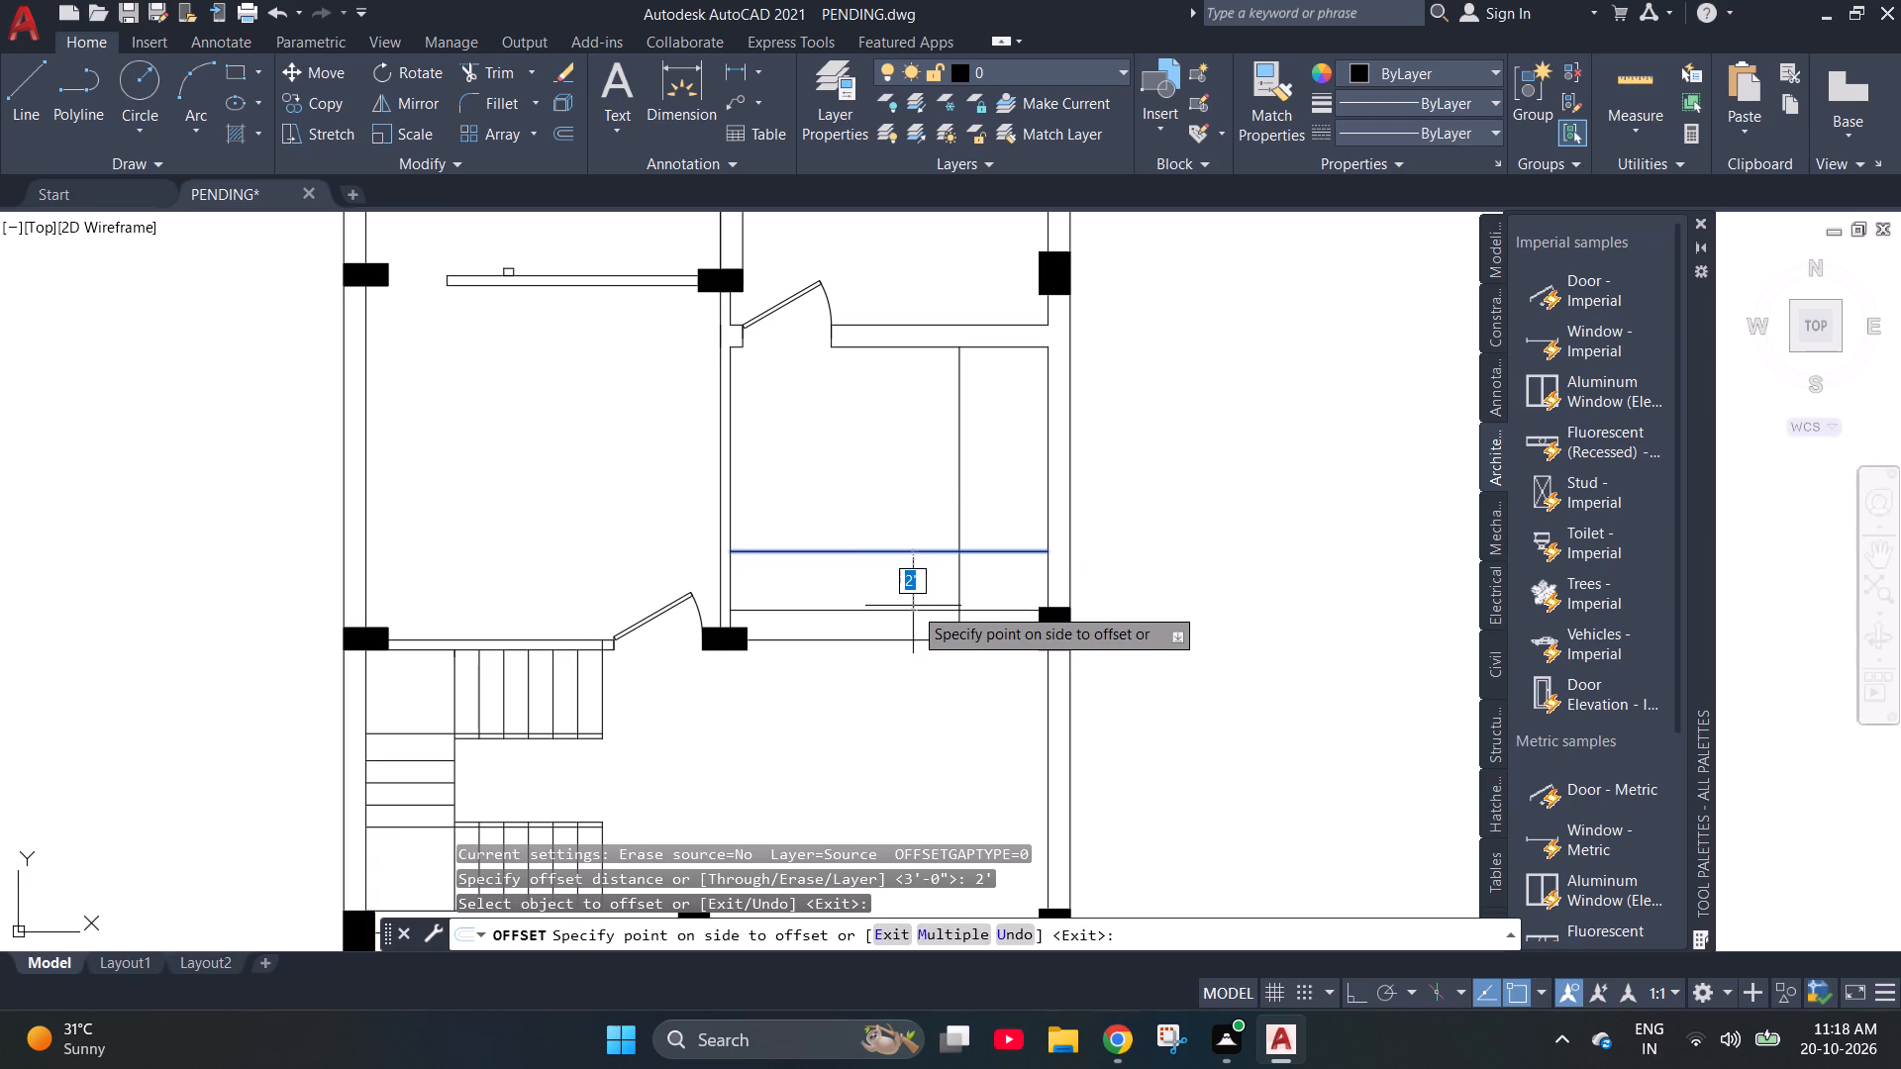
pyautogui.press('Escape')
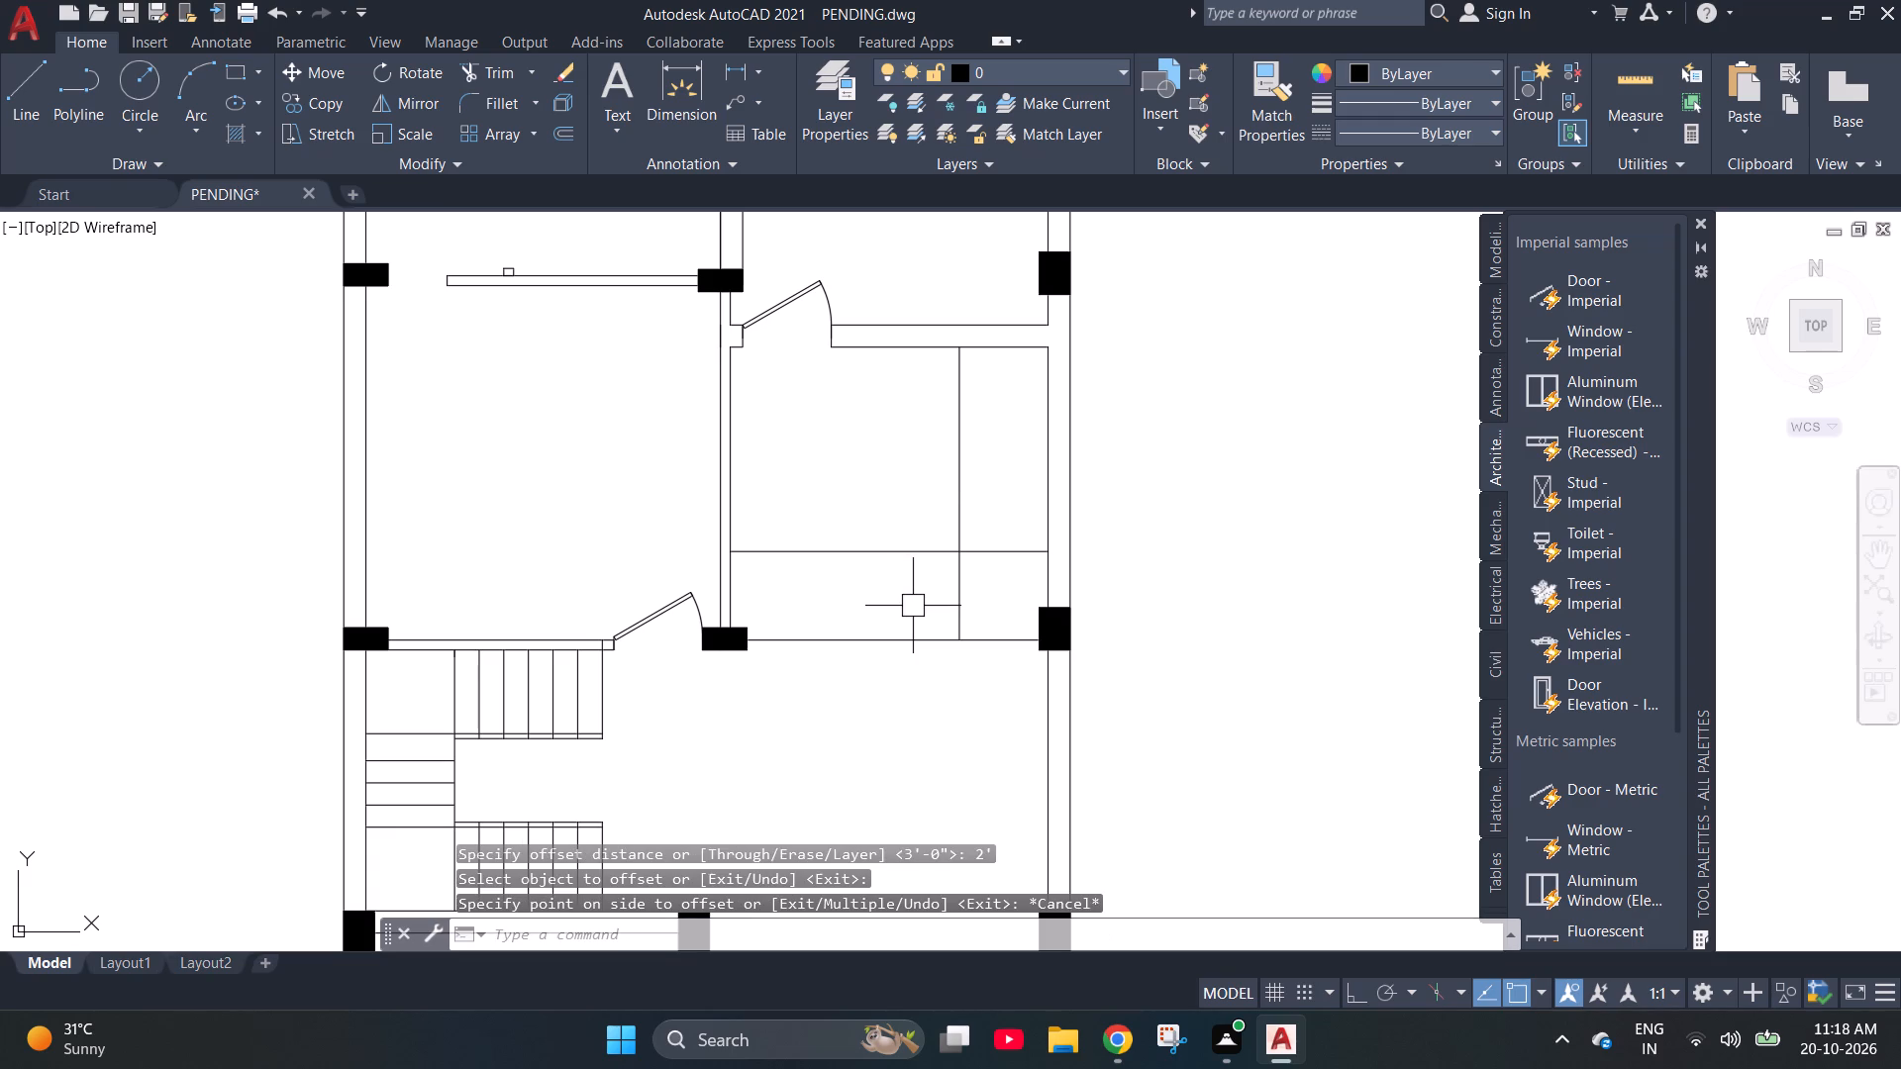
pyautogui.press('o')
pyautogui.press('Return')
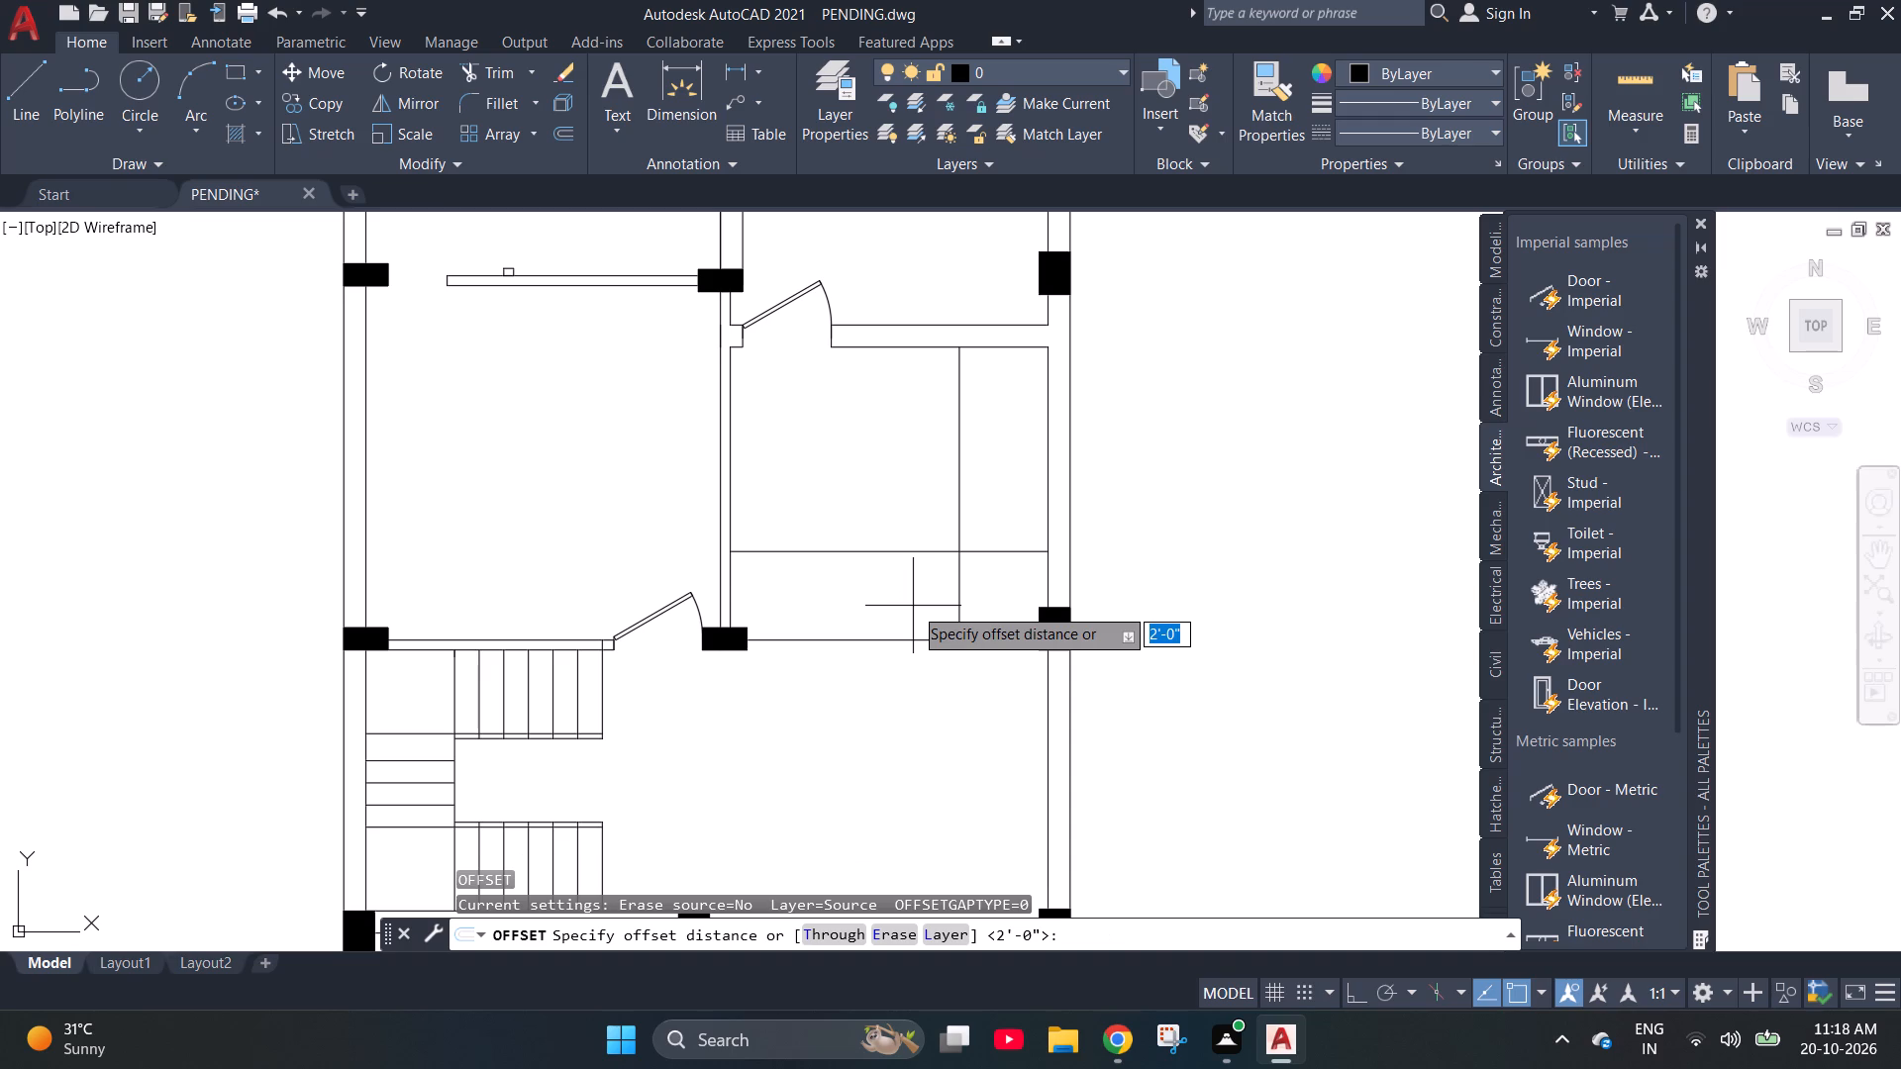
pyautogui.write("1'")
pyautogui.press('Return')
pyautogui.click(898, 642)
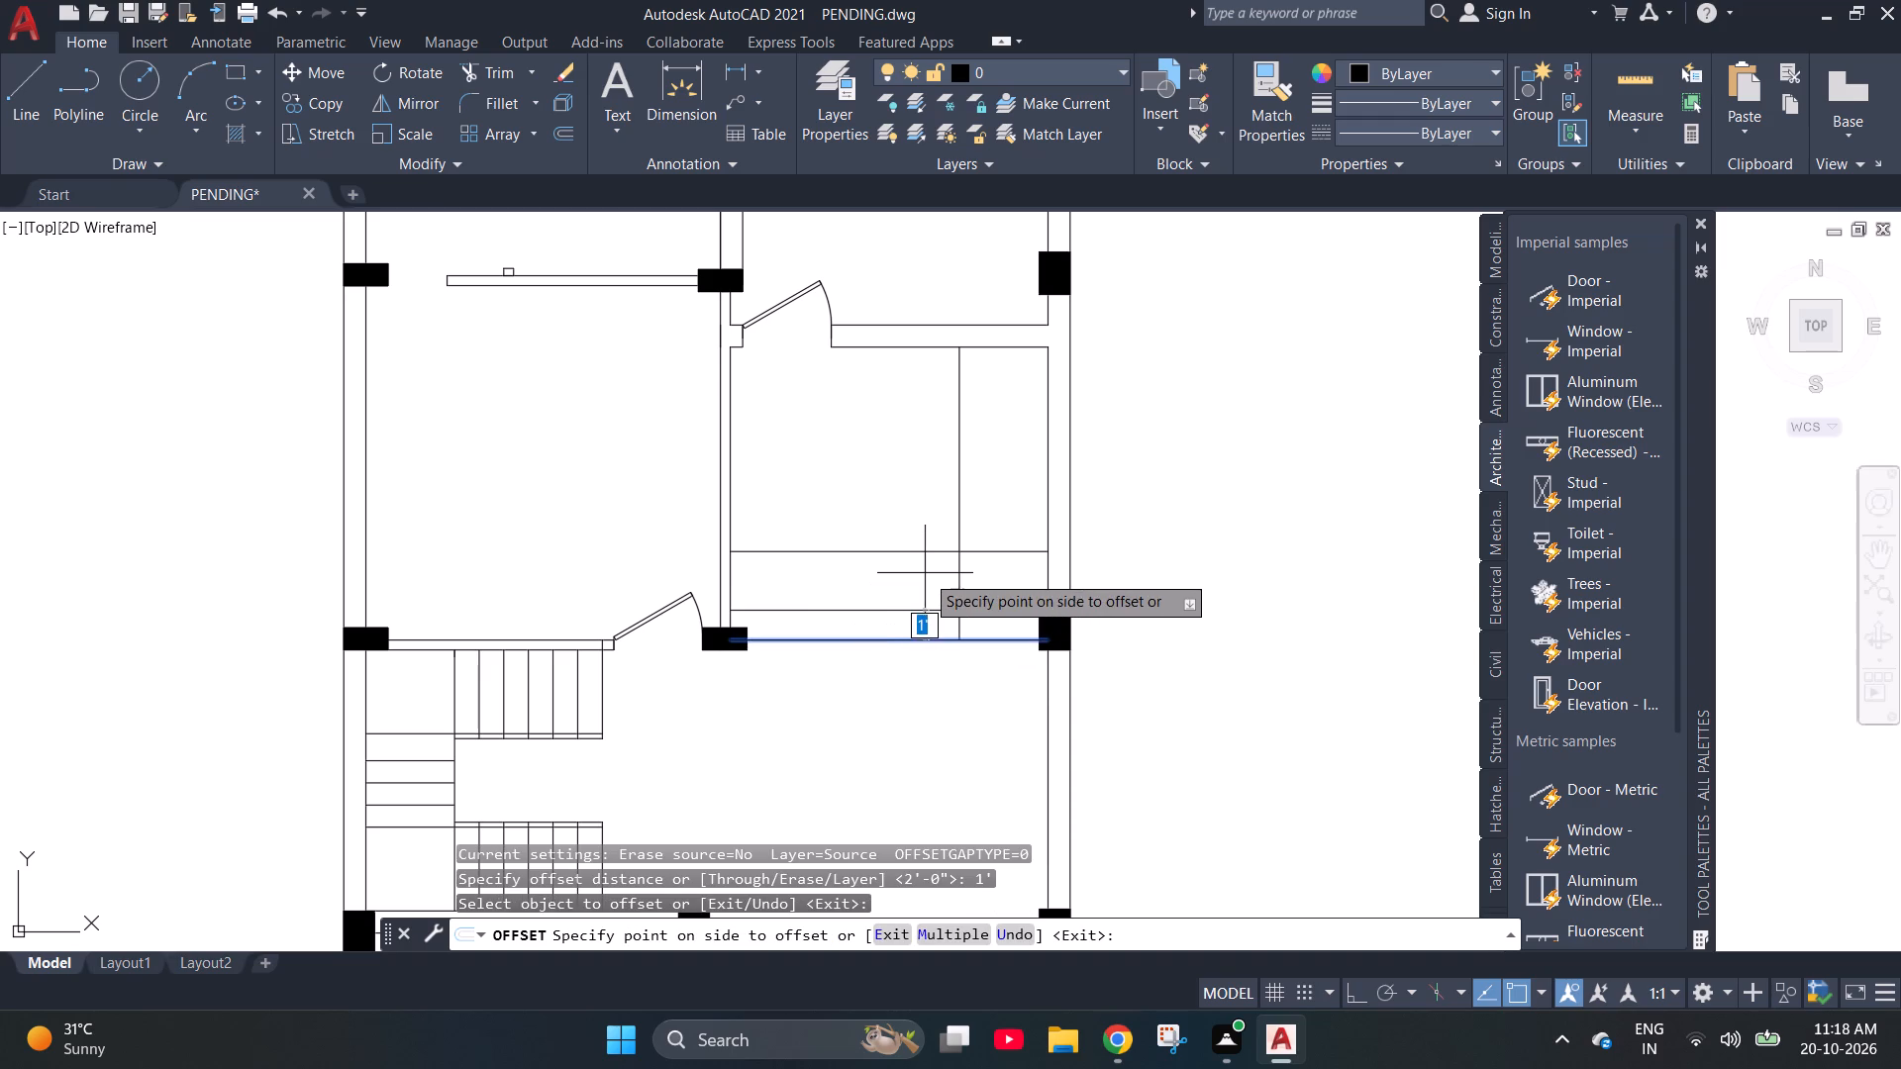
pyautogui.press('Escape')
# Offset the bottom line between the middle and outer columns 2' upward into the right-hand room.
pyautogui.press('o')
pyautogui.press('Return')
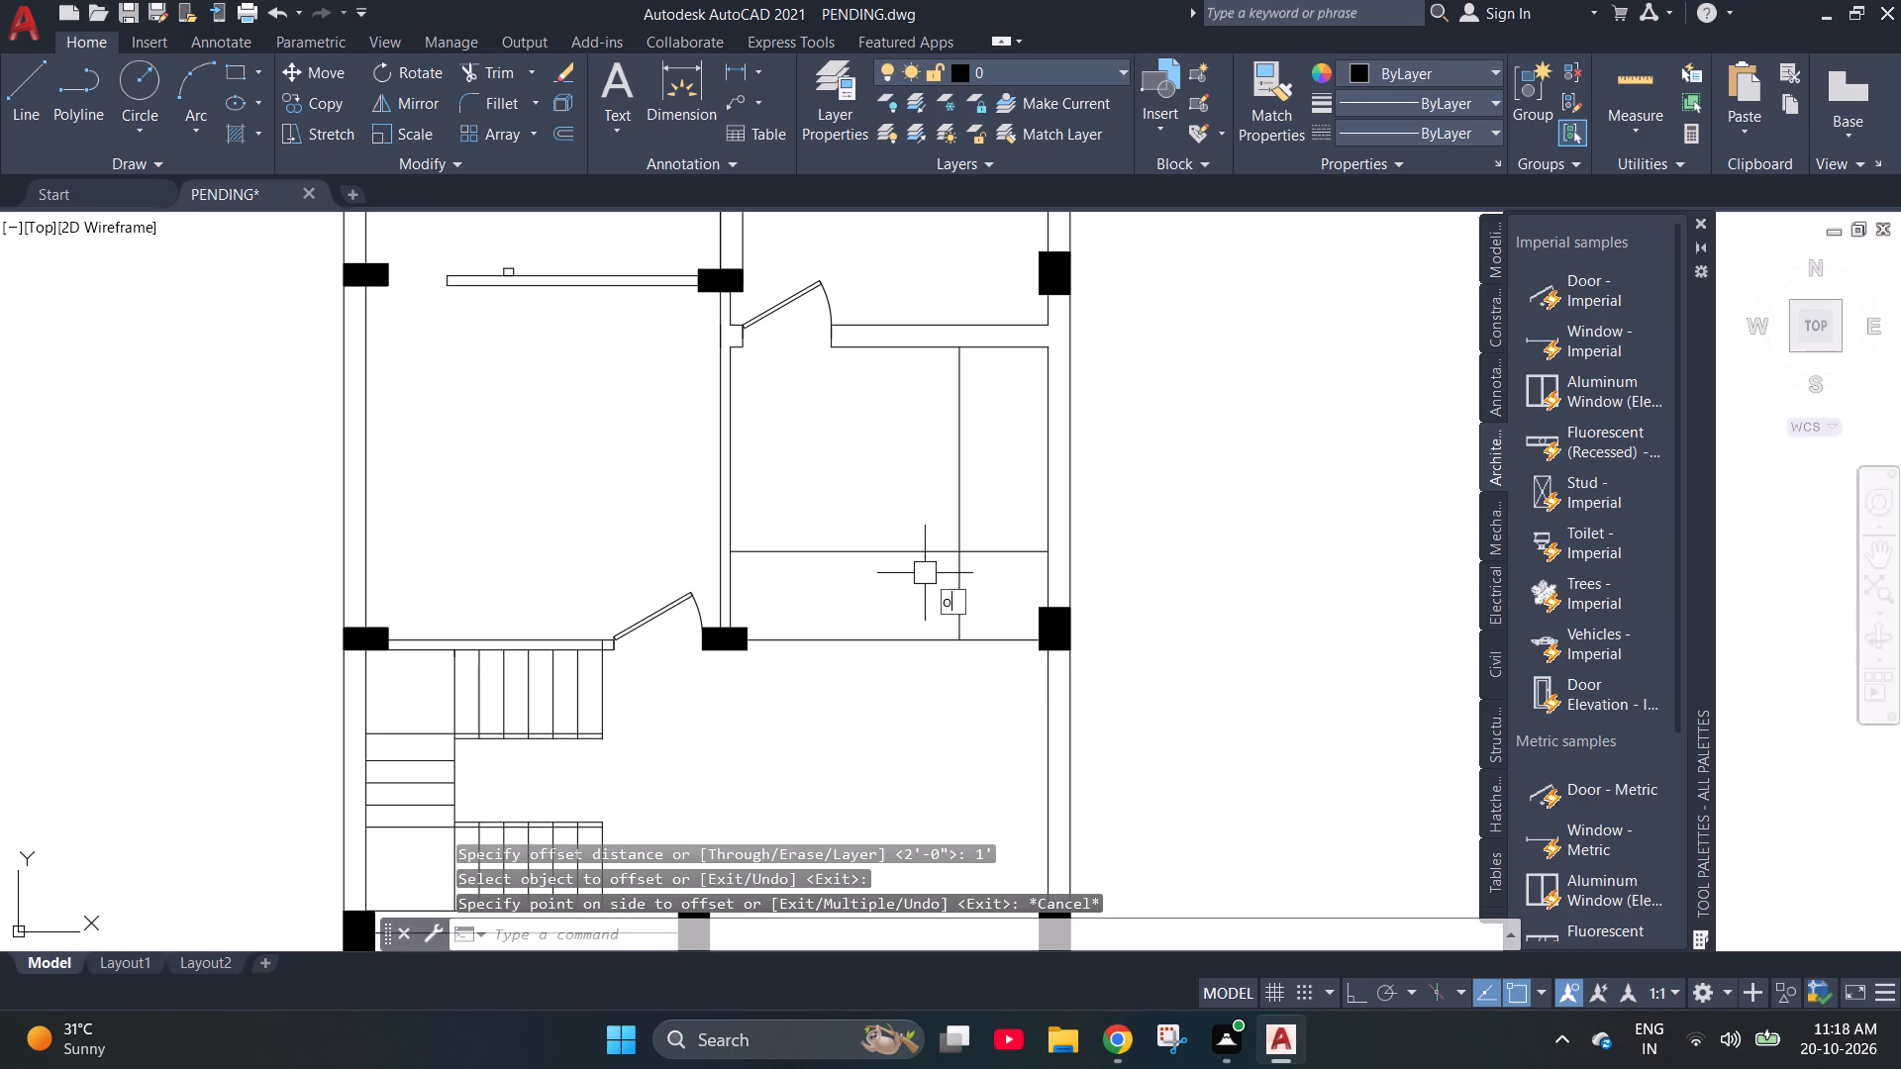
pyautogui.write("2'")
pyautogui.press('Return')
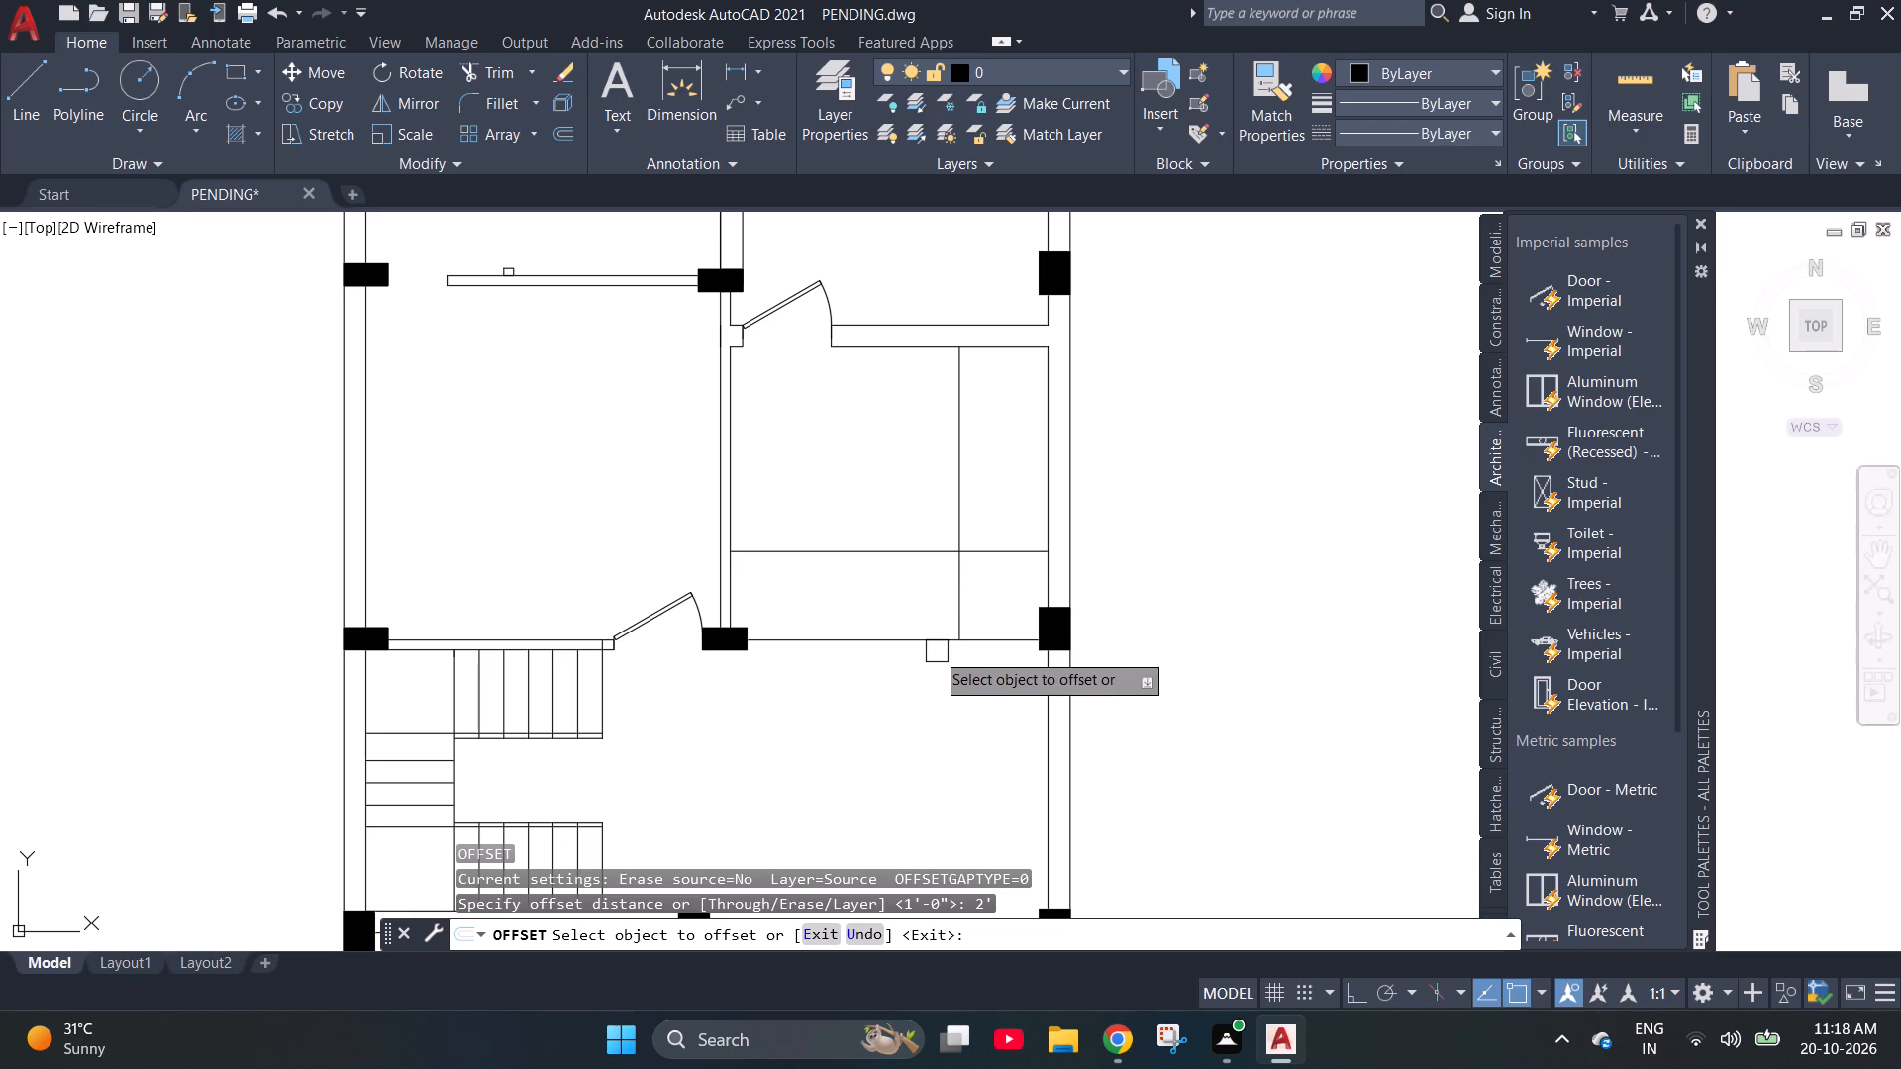
pyautogui.click(924, 639)
pyautogui.click(925, 587)
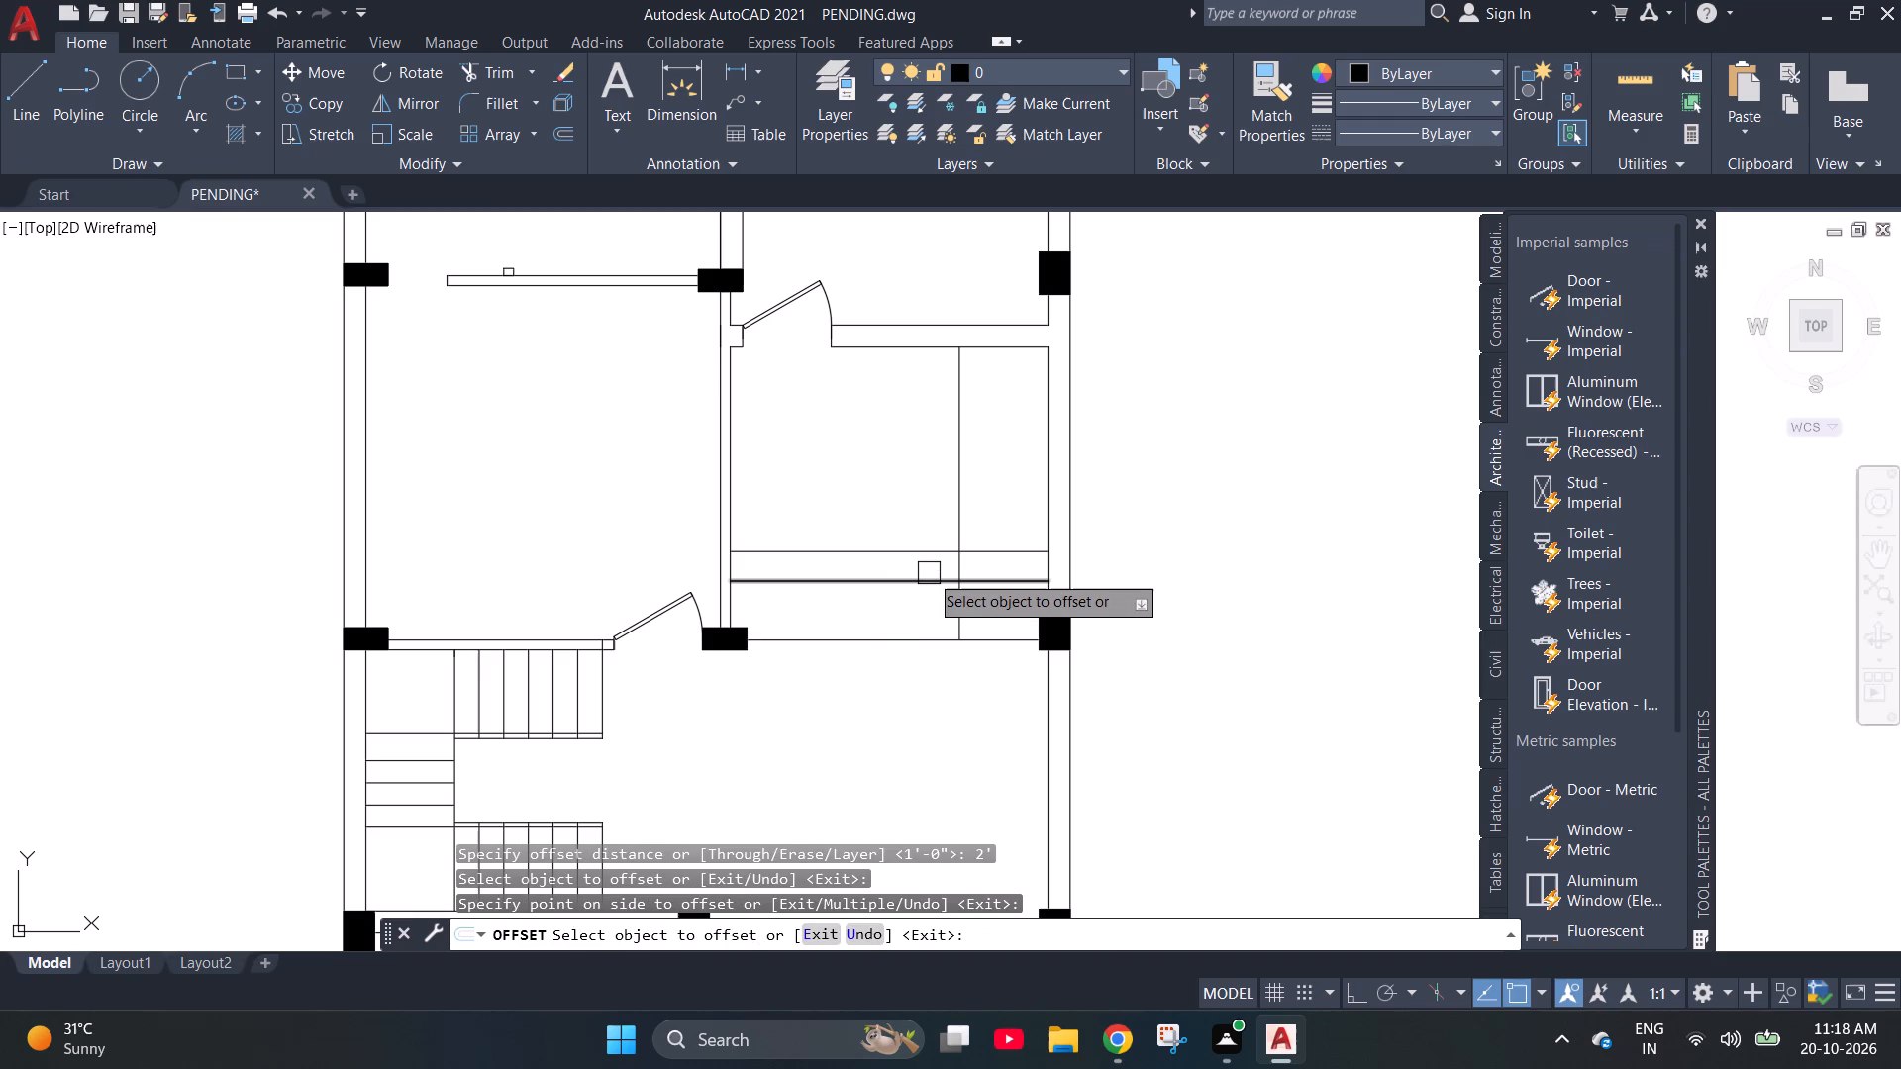
pyautogui.press('Escape')
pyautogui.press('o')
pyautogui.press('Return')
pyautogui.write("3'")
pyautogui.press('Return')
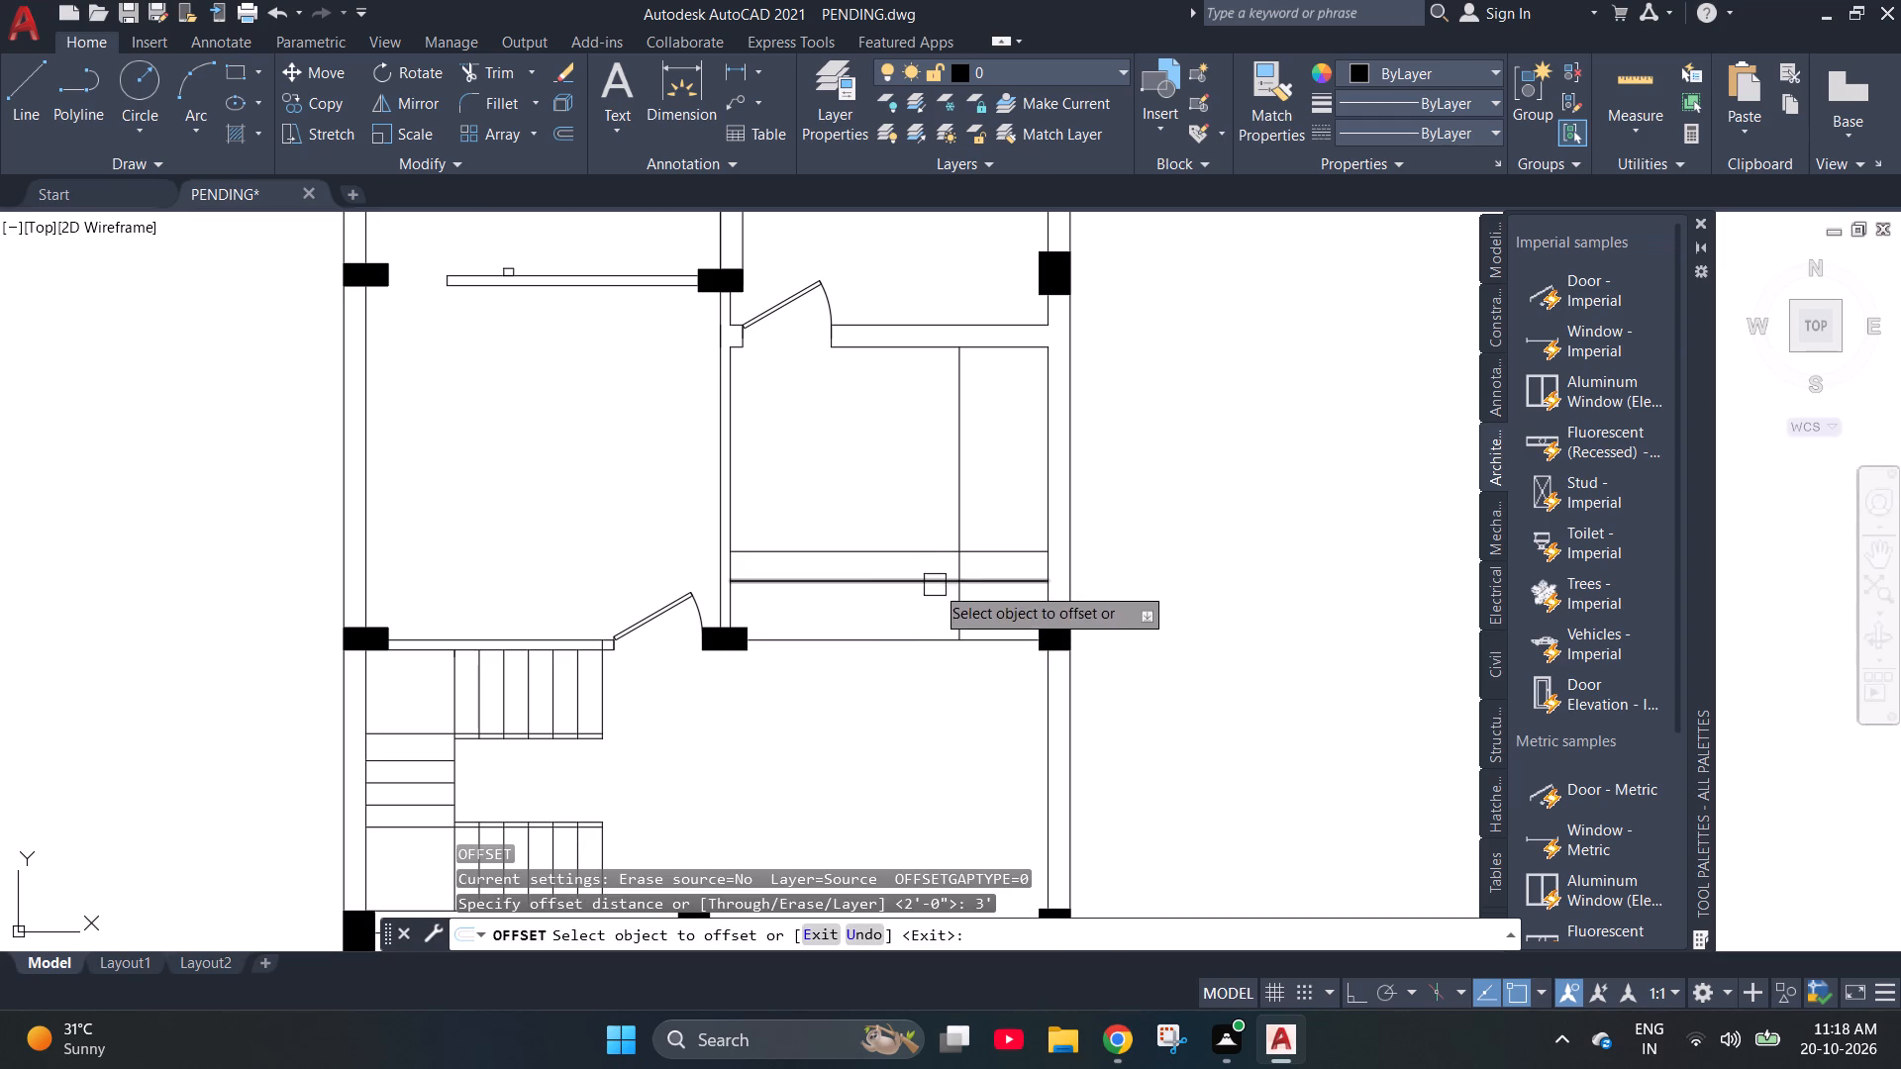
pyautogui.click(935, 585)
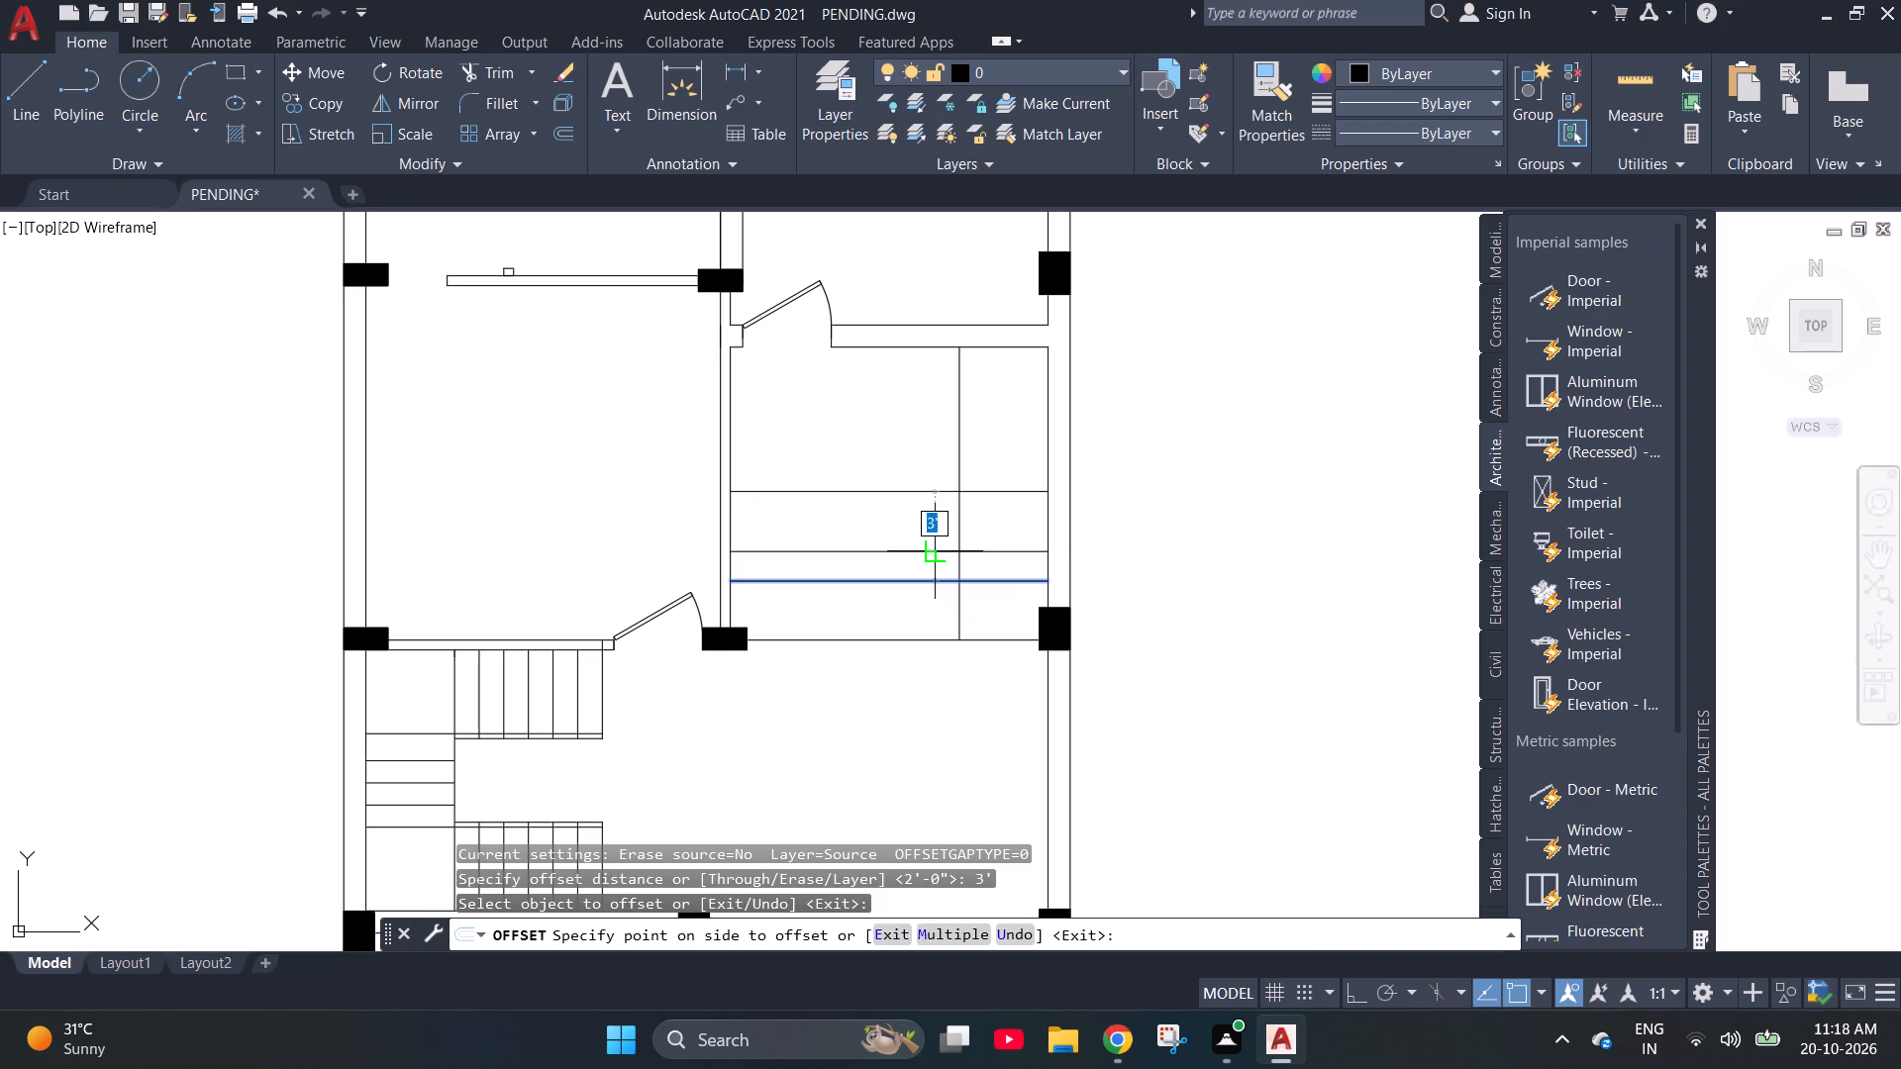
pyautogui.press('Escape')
# Offset the line just above the room's bottom line another 2' upward.
pyautogui.press('o')
pyautogui.press('Return')
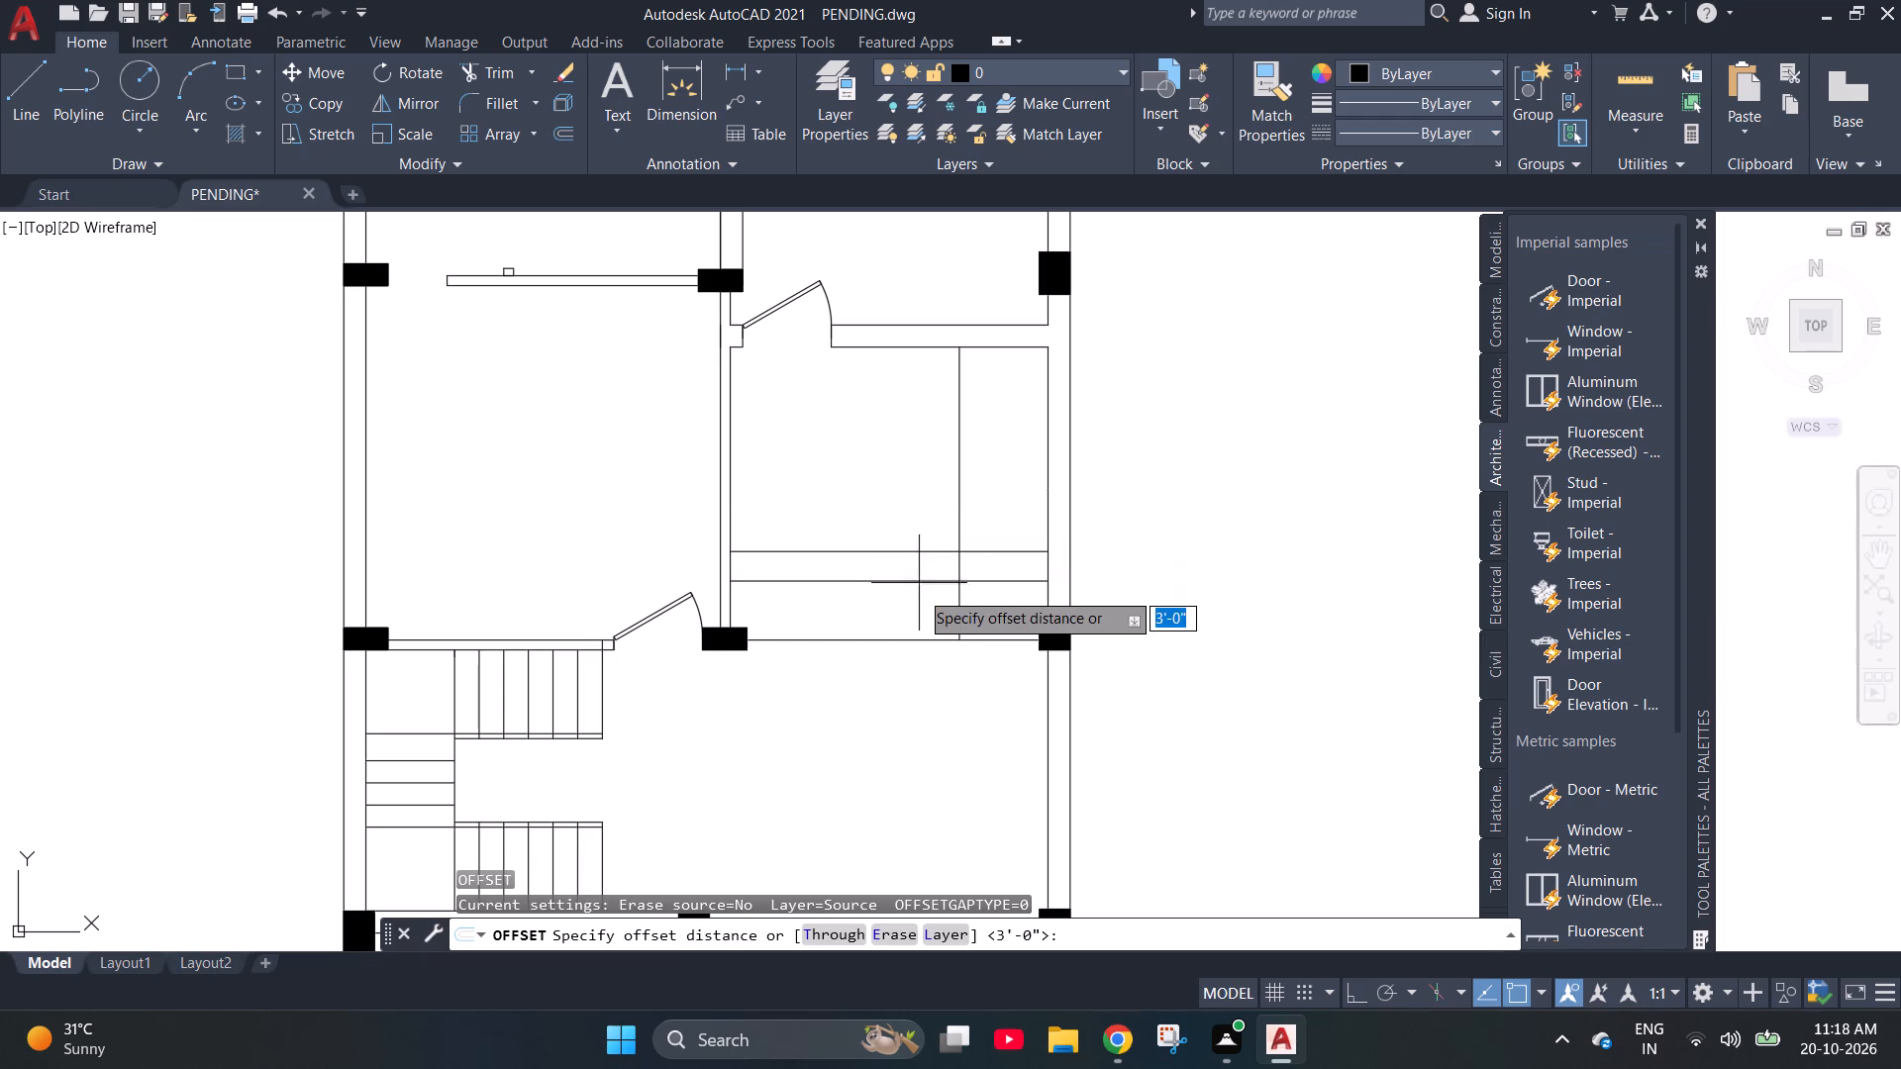
pyautogui.write("2'")
pyautogui.press('Return')
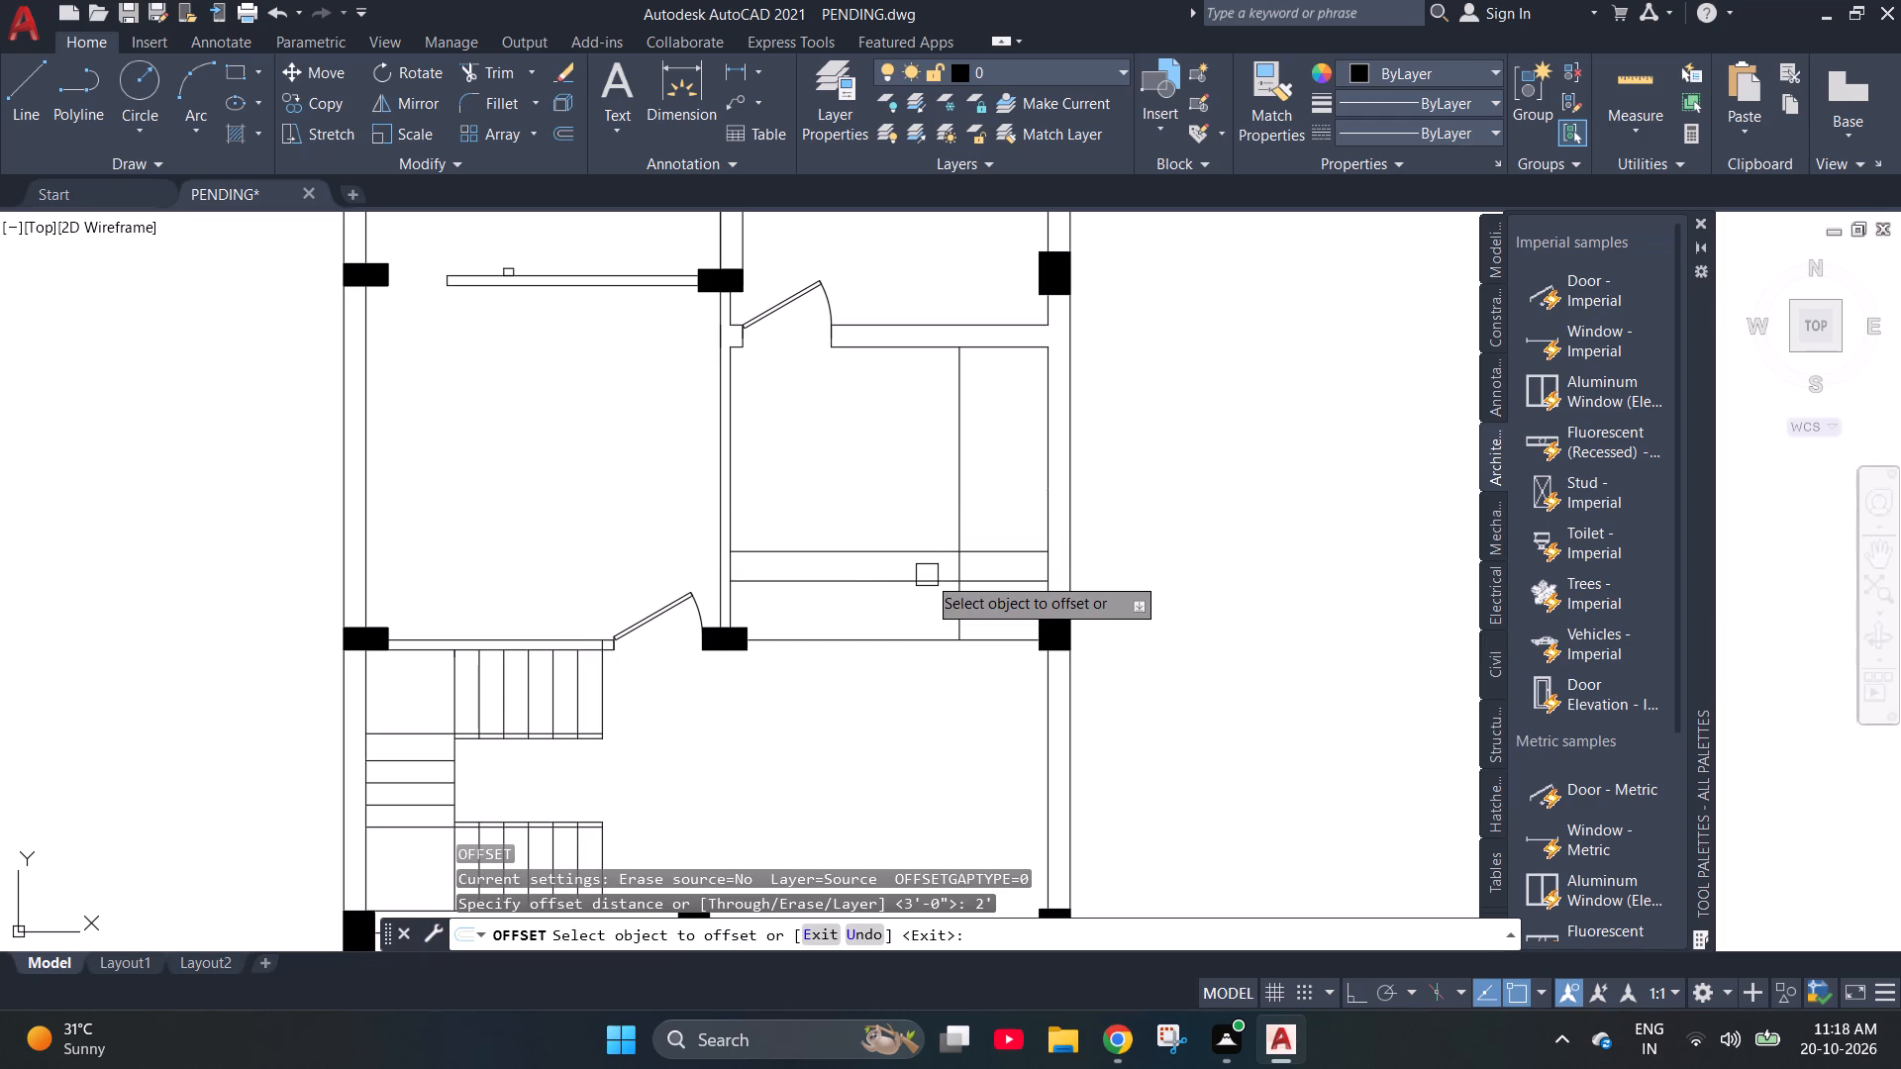
pyautogui.click(911, 579)
pyautogui.click(911, 535)
pyautogui.press('Escape')
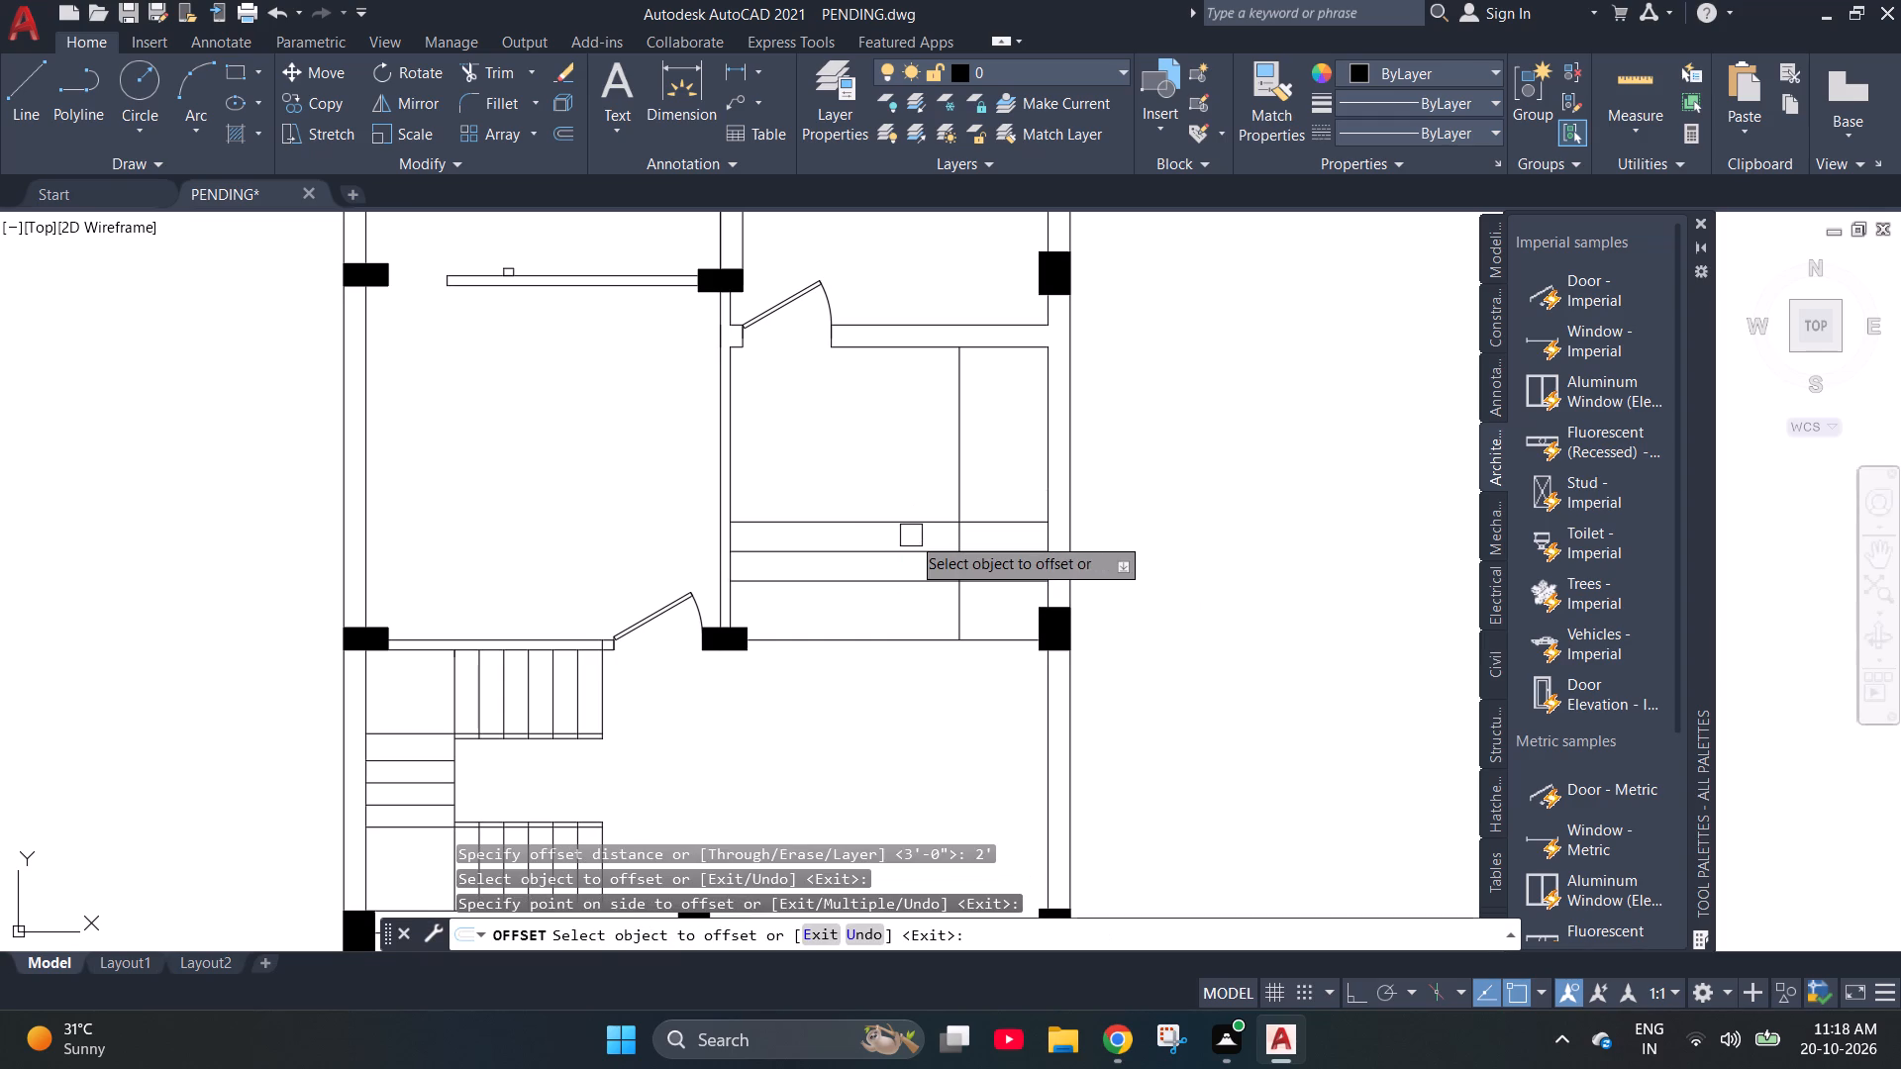
# Trim the middle of the three inner horizontal lines between the room's left wall and the vertical line.
pyautogui.write('tr')
pyautogui.press('Return')
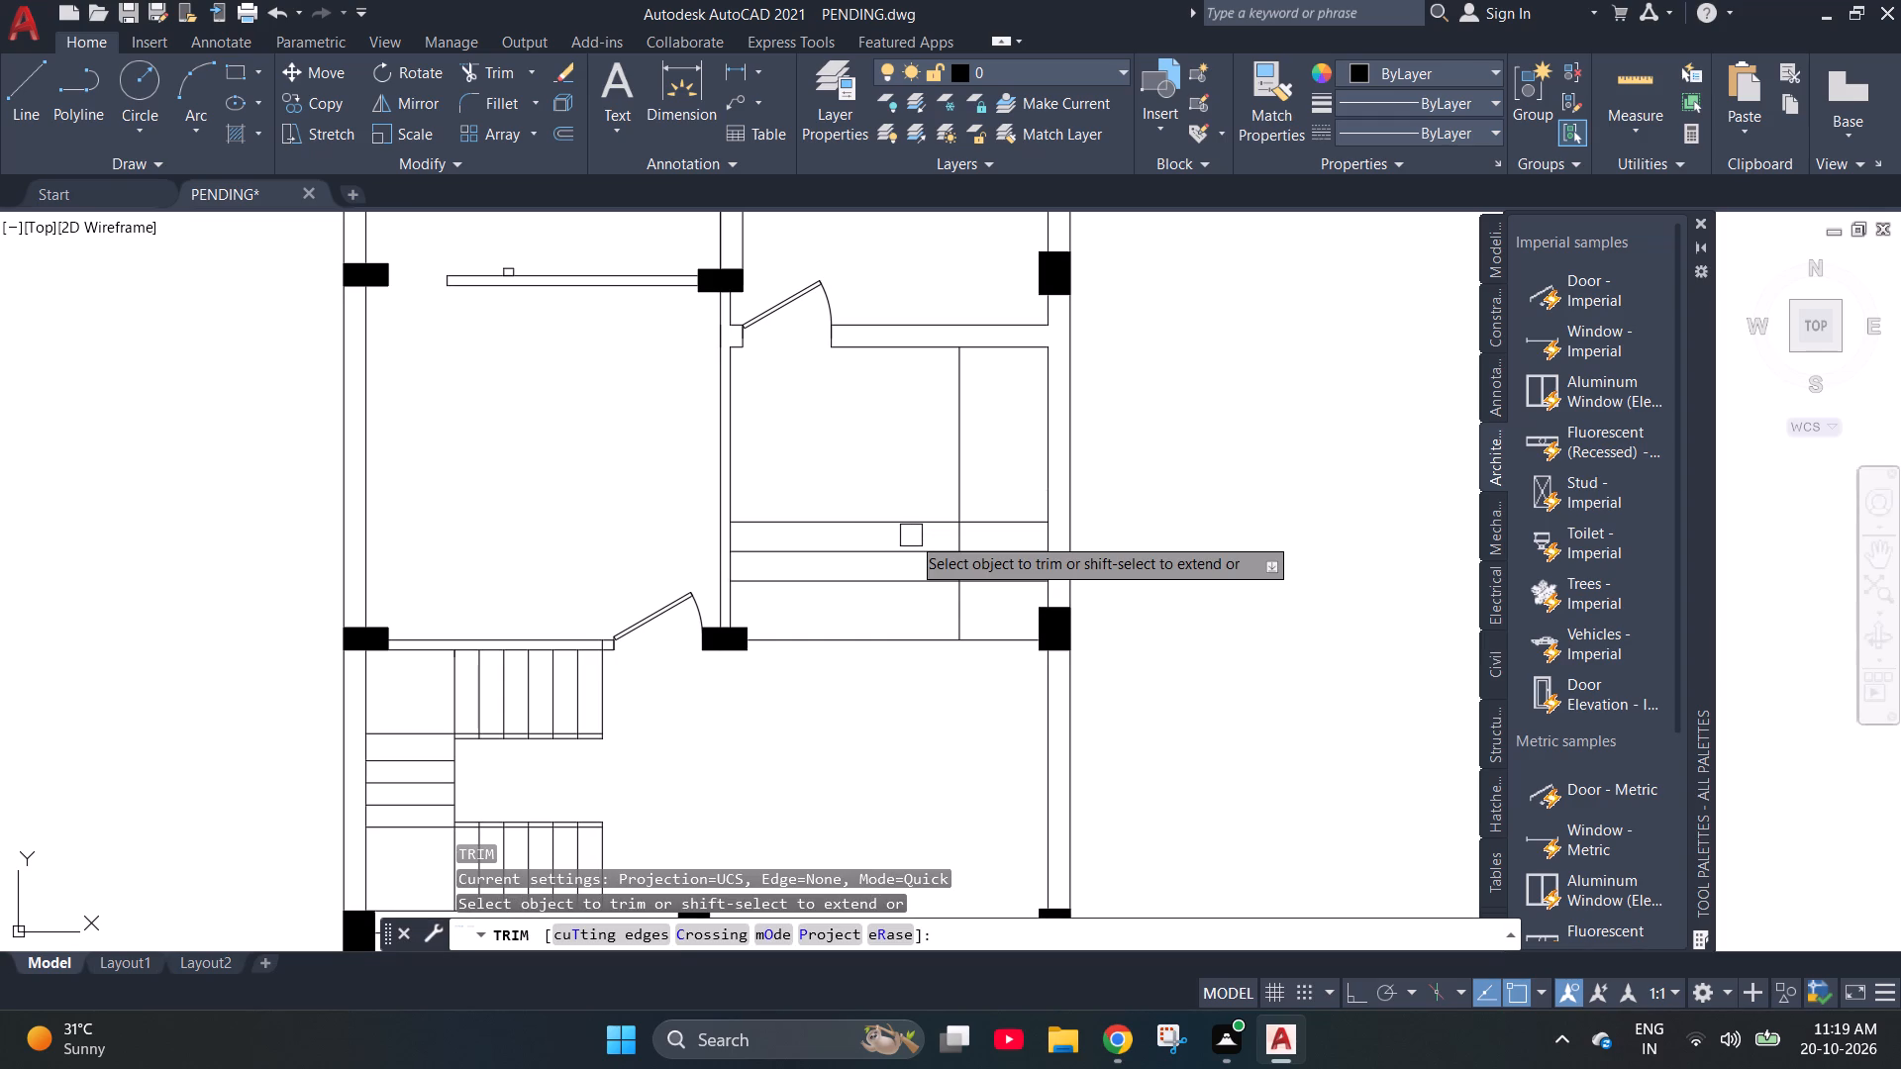
pyautogui.moveTo(891, 555); pyautogui.dragTo(882, 553)
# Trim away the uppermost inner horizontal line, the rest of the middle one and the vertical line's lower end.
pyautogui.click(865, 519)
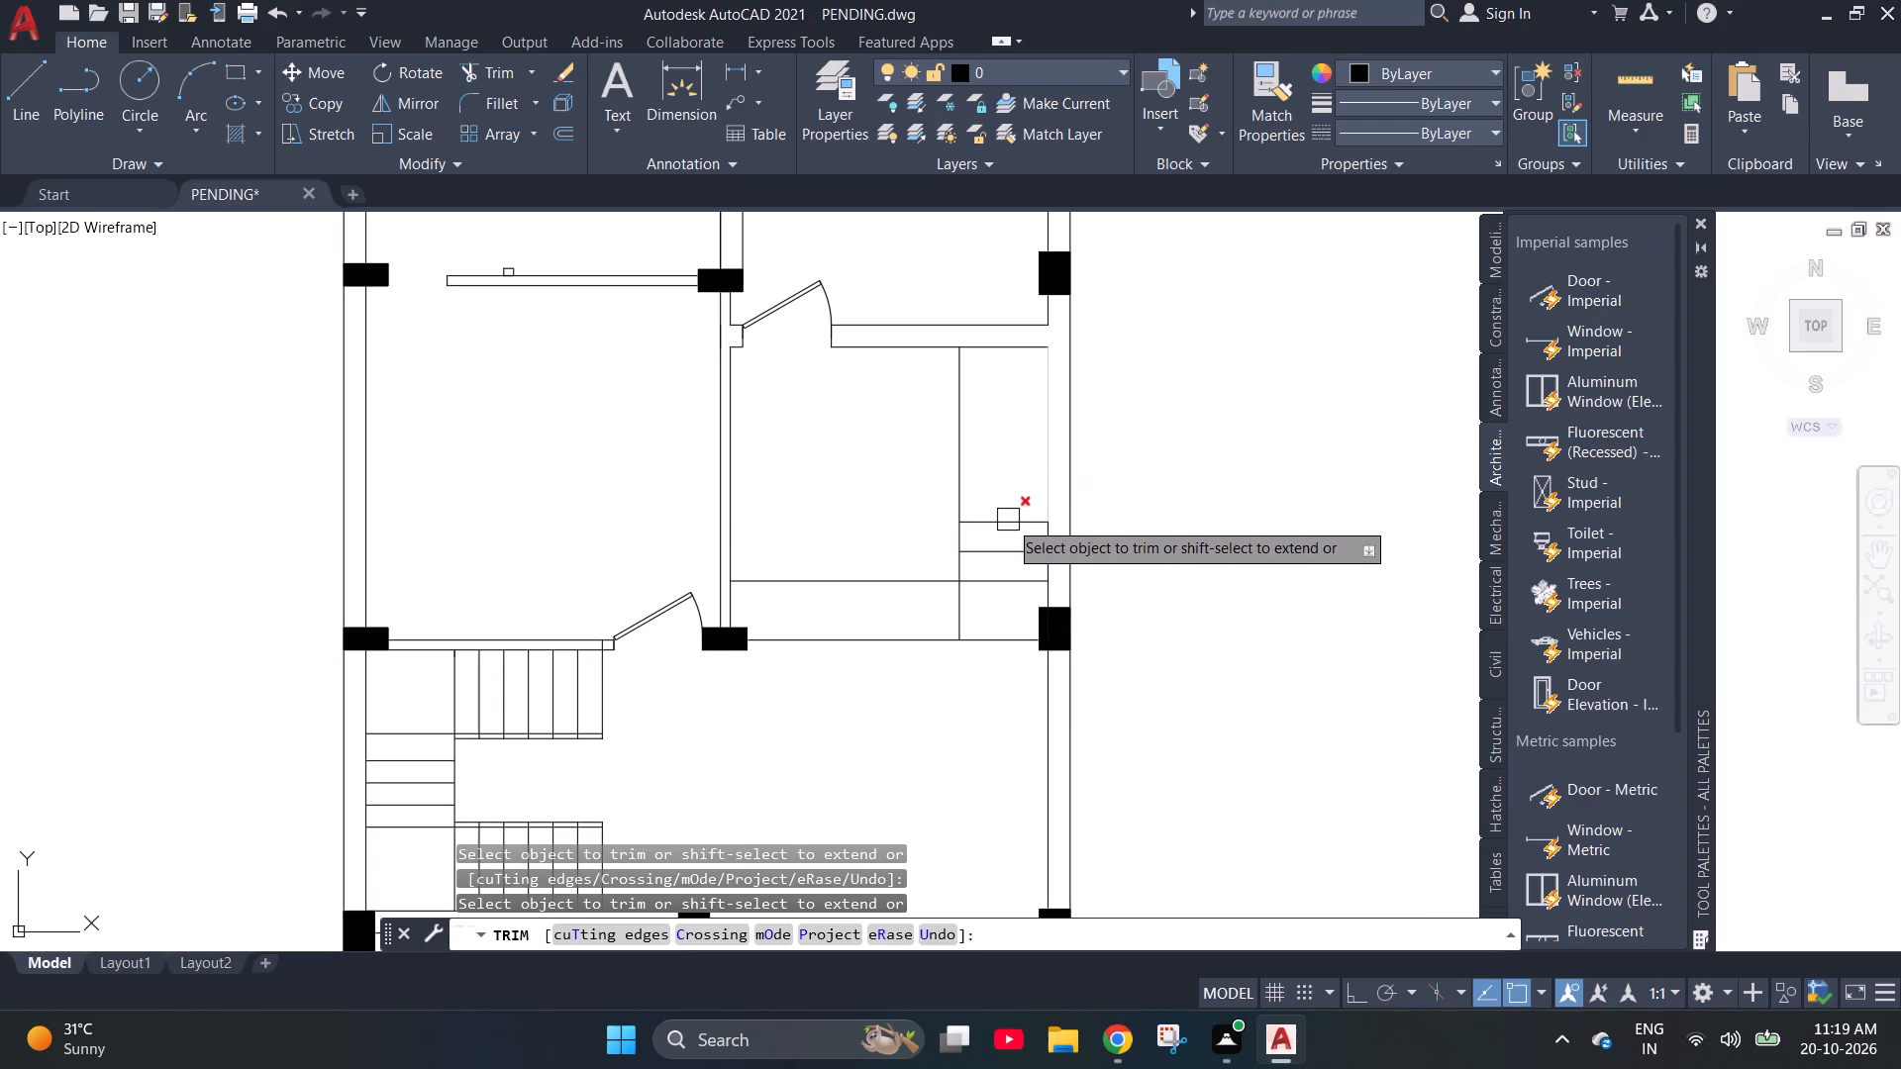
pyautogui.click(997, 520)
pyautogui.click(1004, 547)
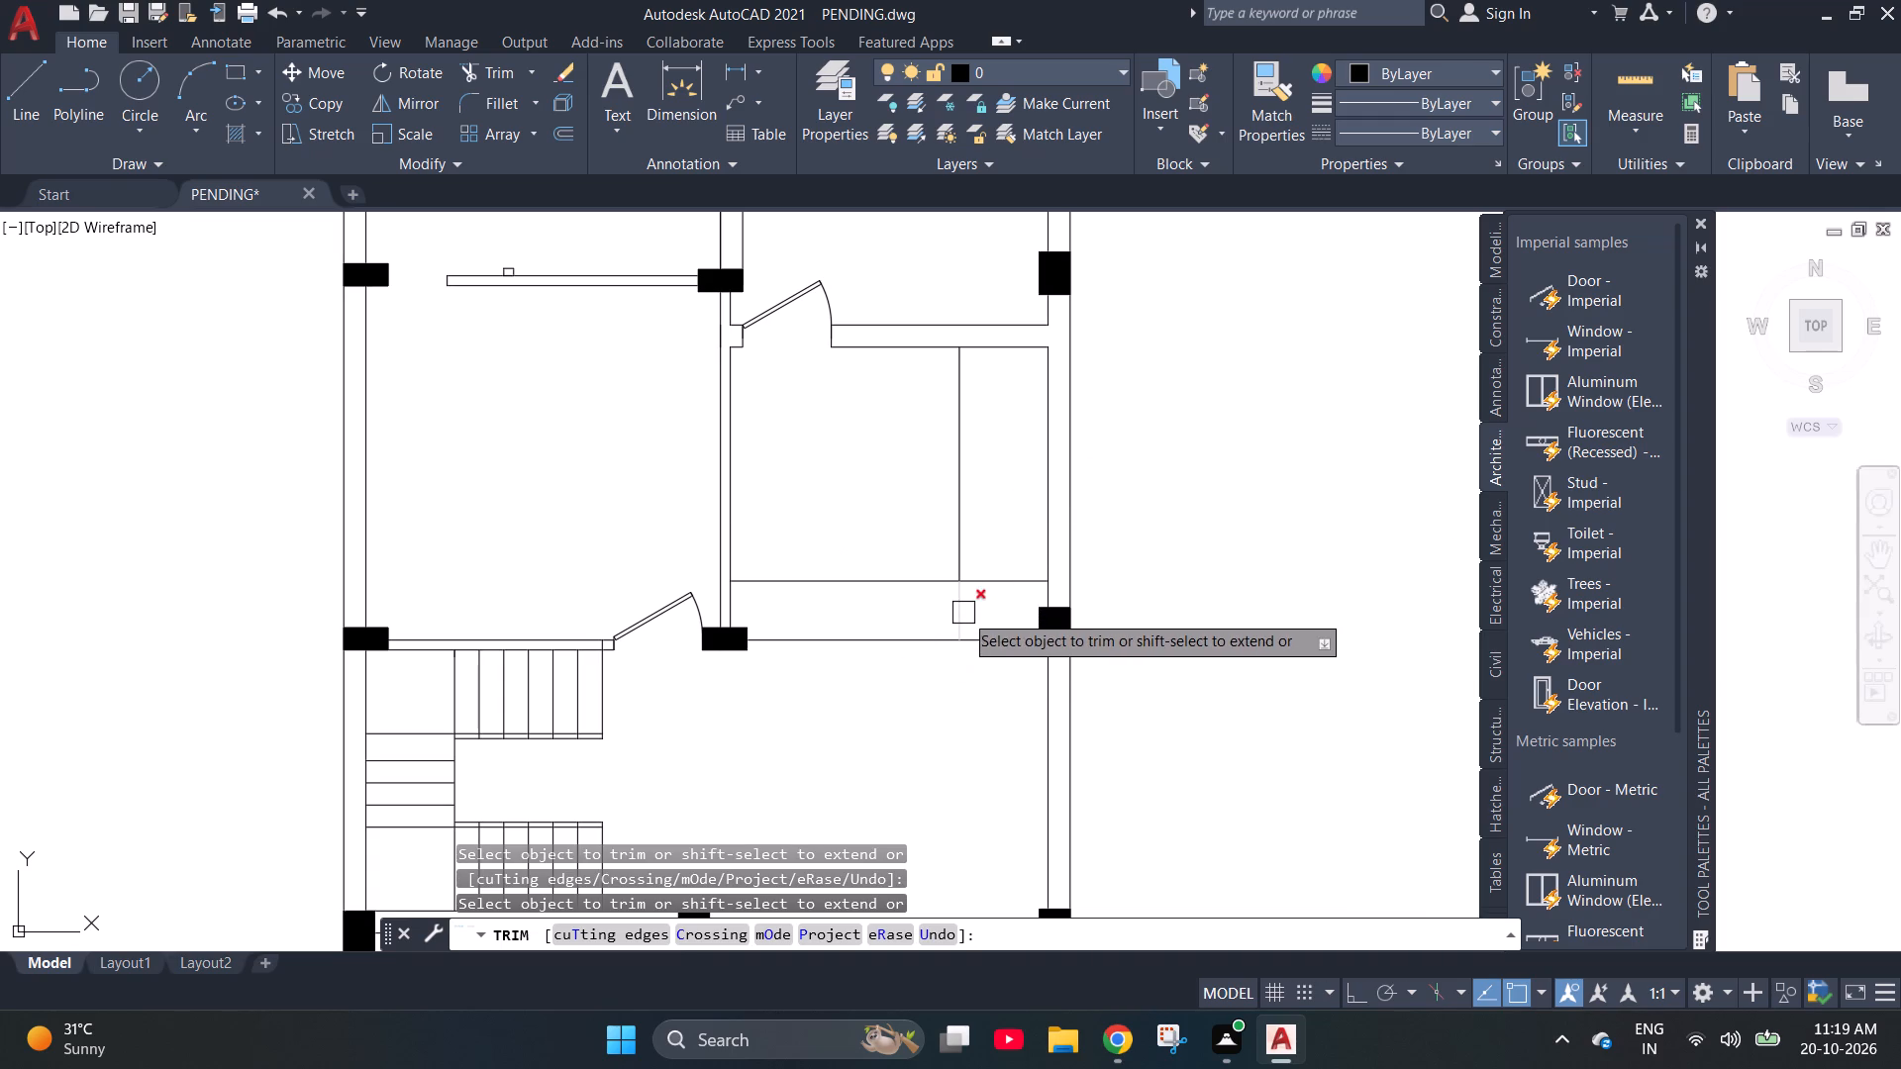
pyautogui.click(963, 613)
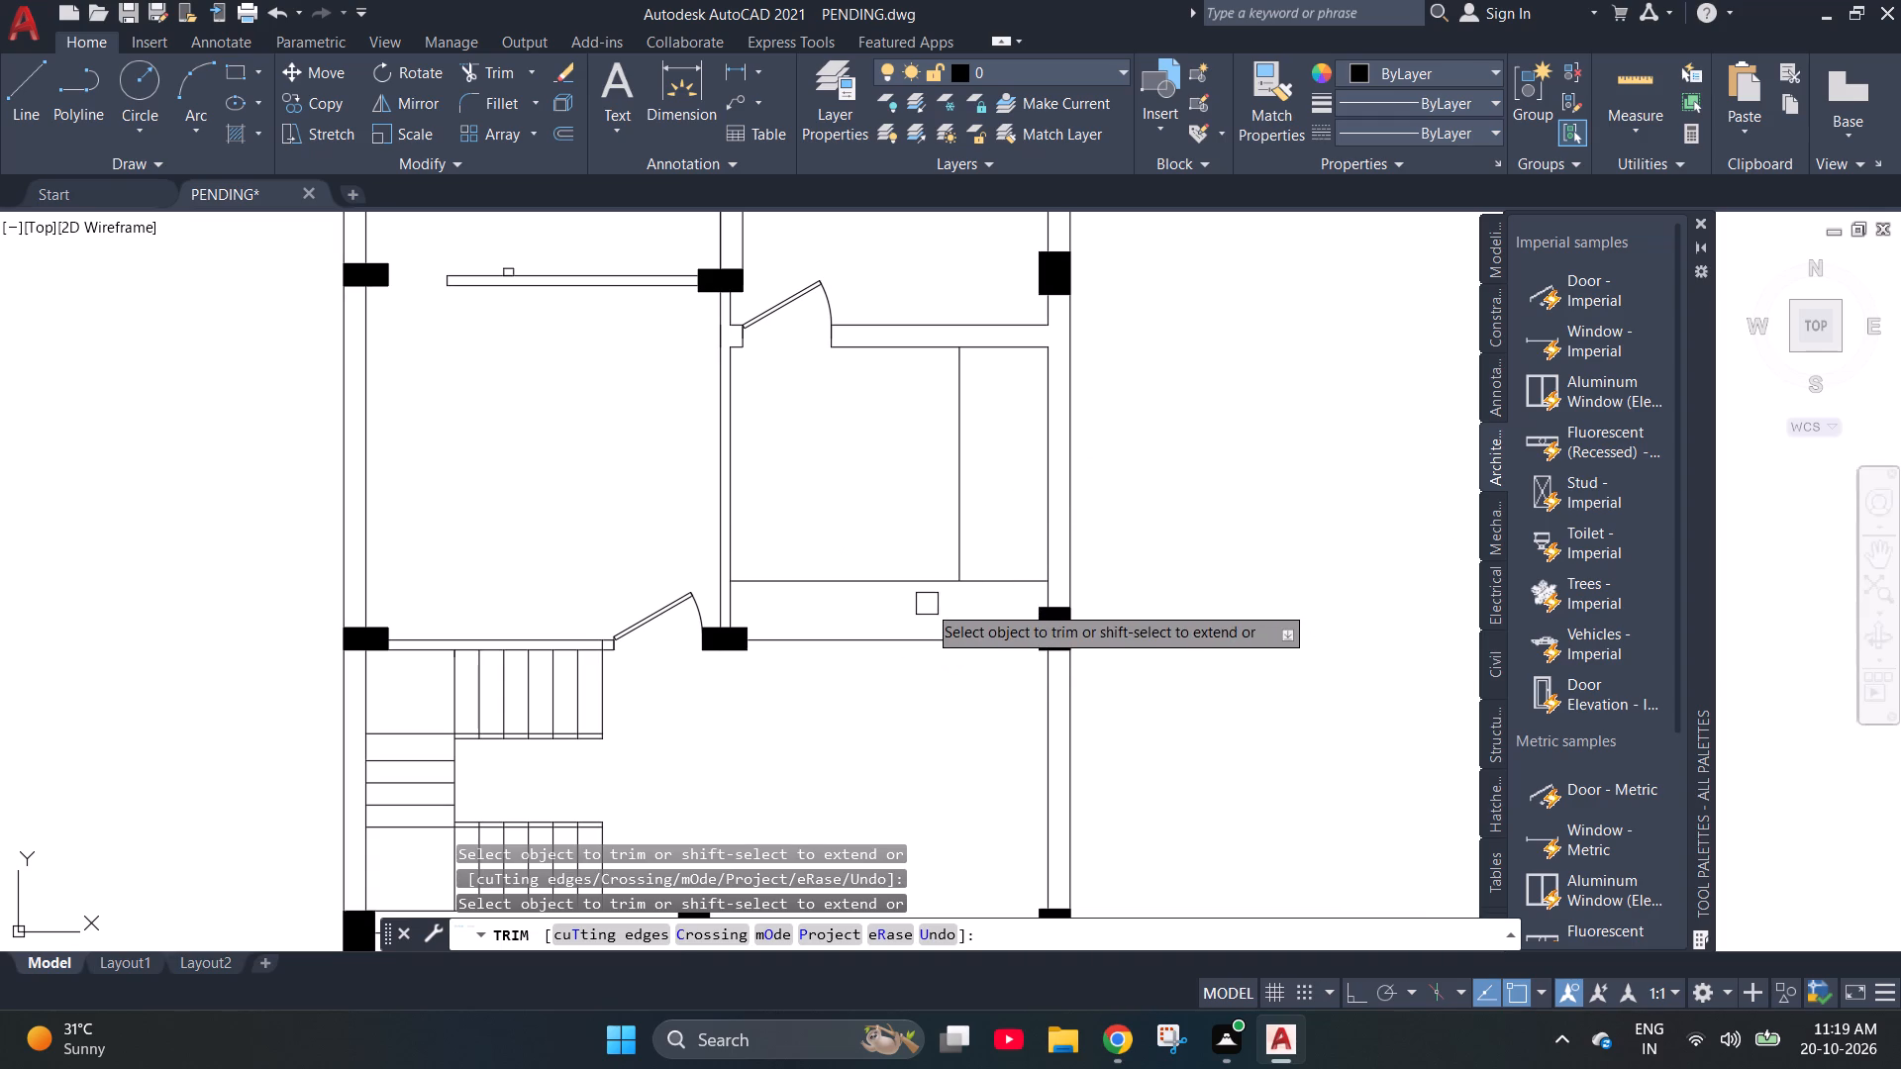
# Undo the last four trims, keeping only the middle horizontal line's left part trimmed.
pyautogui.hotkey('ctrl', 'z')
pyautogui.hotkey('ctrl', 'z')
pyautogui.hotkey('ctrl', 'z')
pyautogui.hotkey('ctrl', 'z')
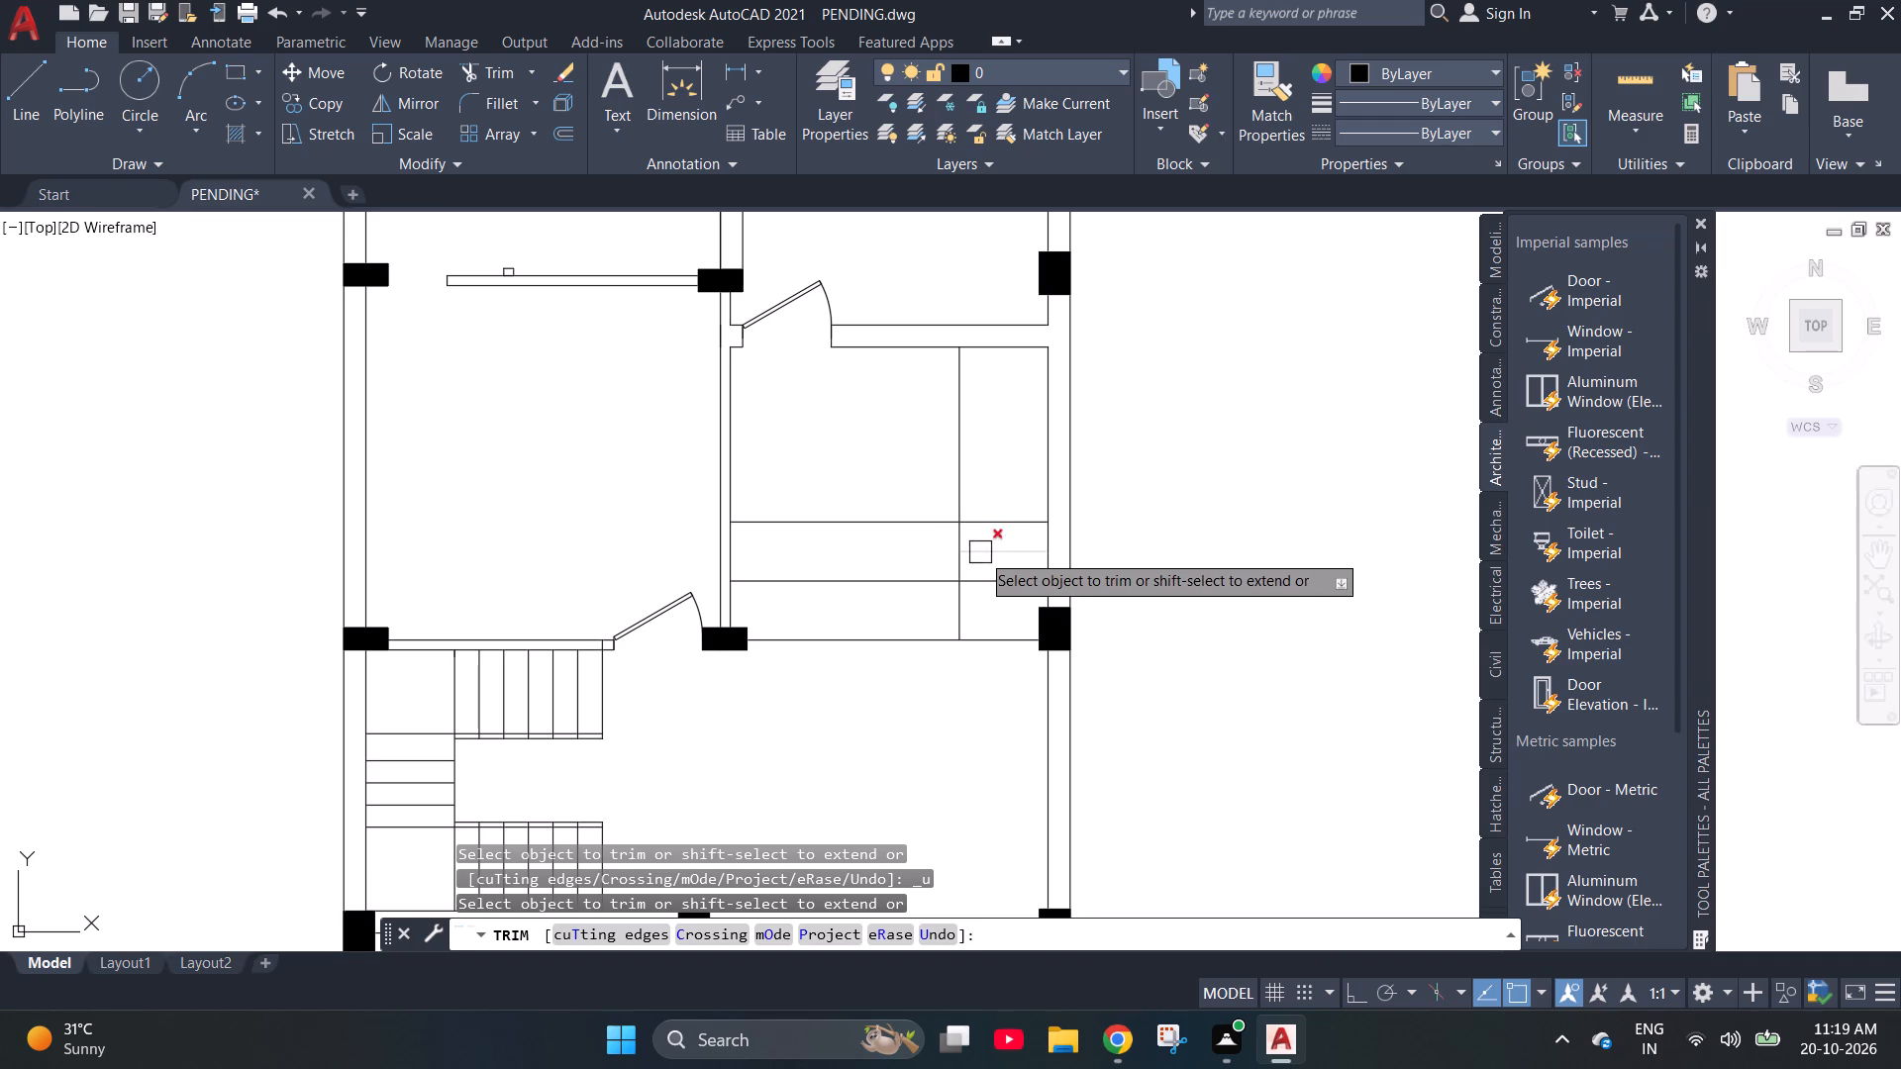
# Trim the middle horizontal line's remaining right part and the vertical line's end below the lowest inner horizontal line.
pyautogui.click(980, 552)
pyautogui.click(964, 611)
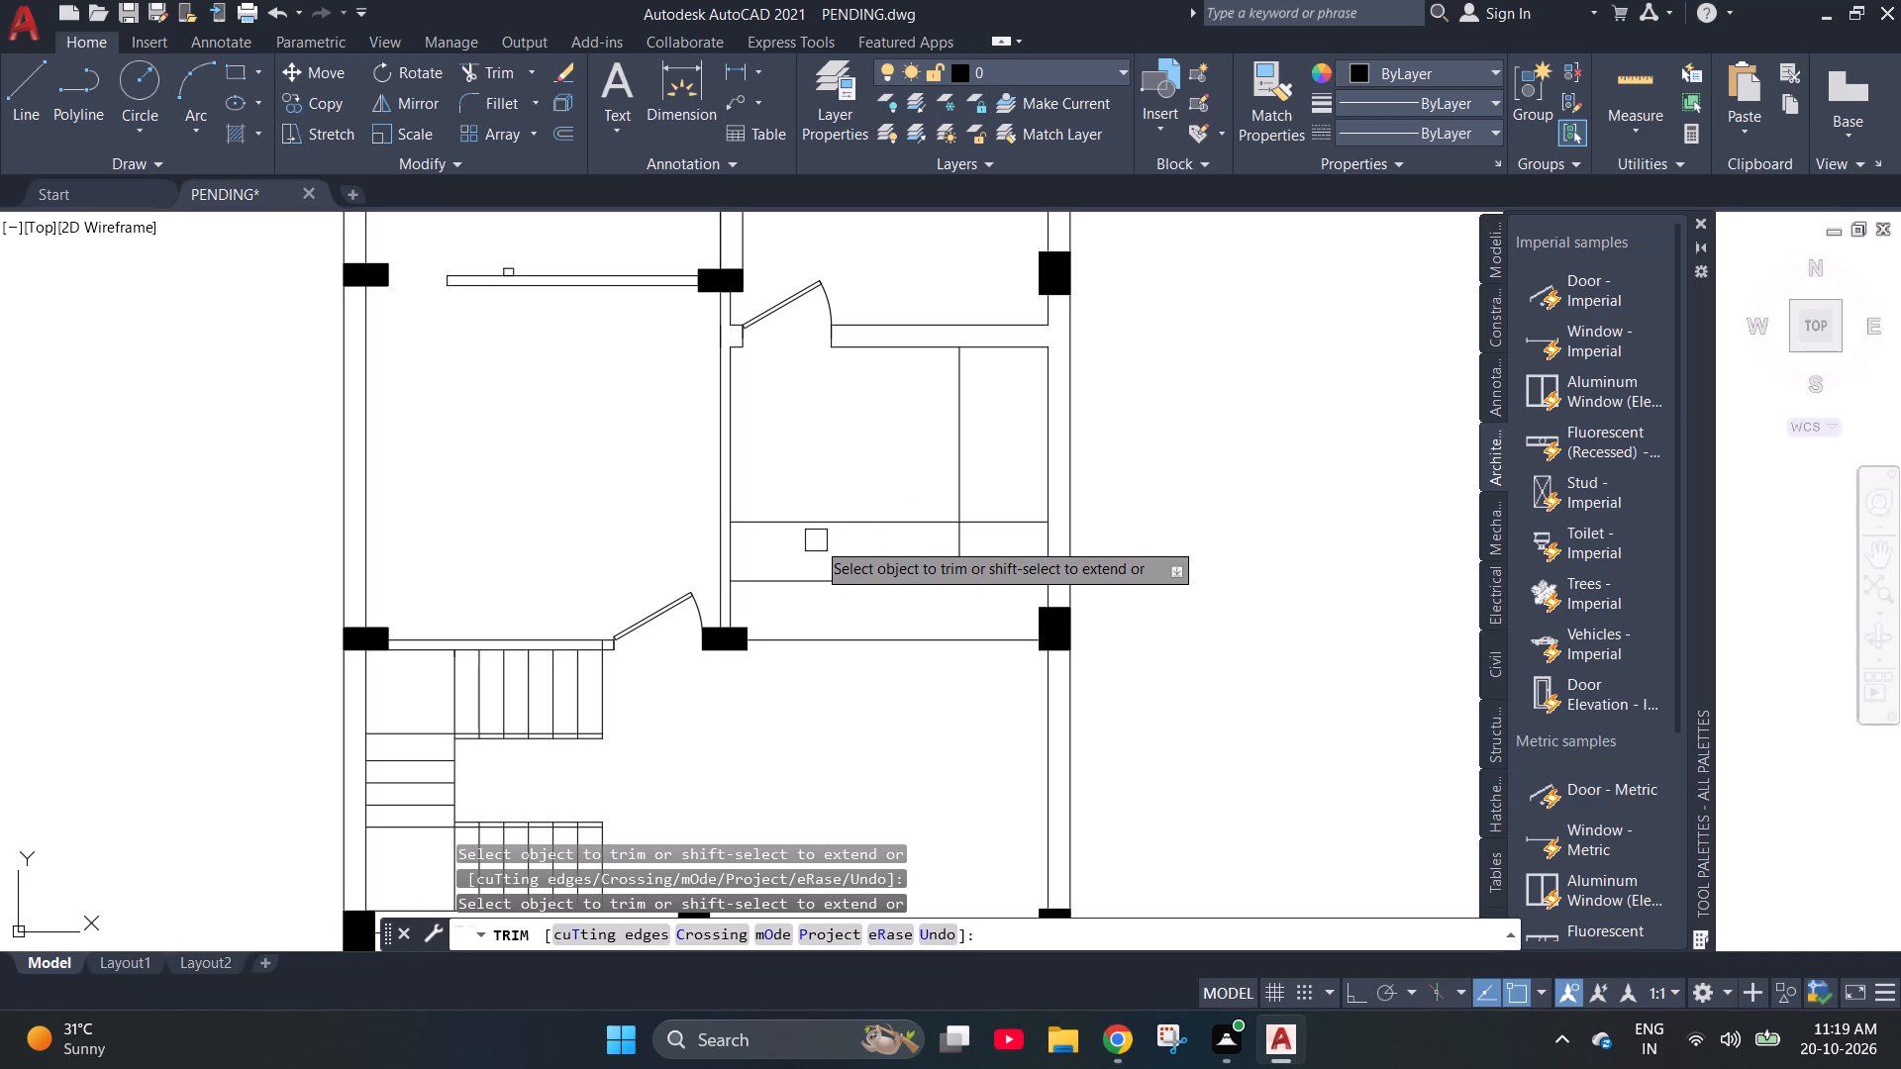
pyautogui.click(816, 540)
pyautogui.press('Escape')
# Offset the room's inner vertical line 2' to the left.
pyautogui.press('o')
pyautogui.press('Return')
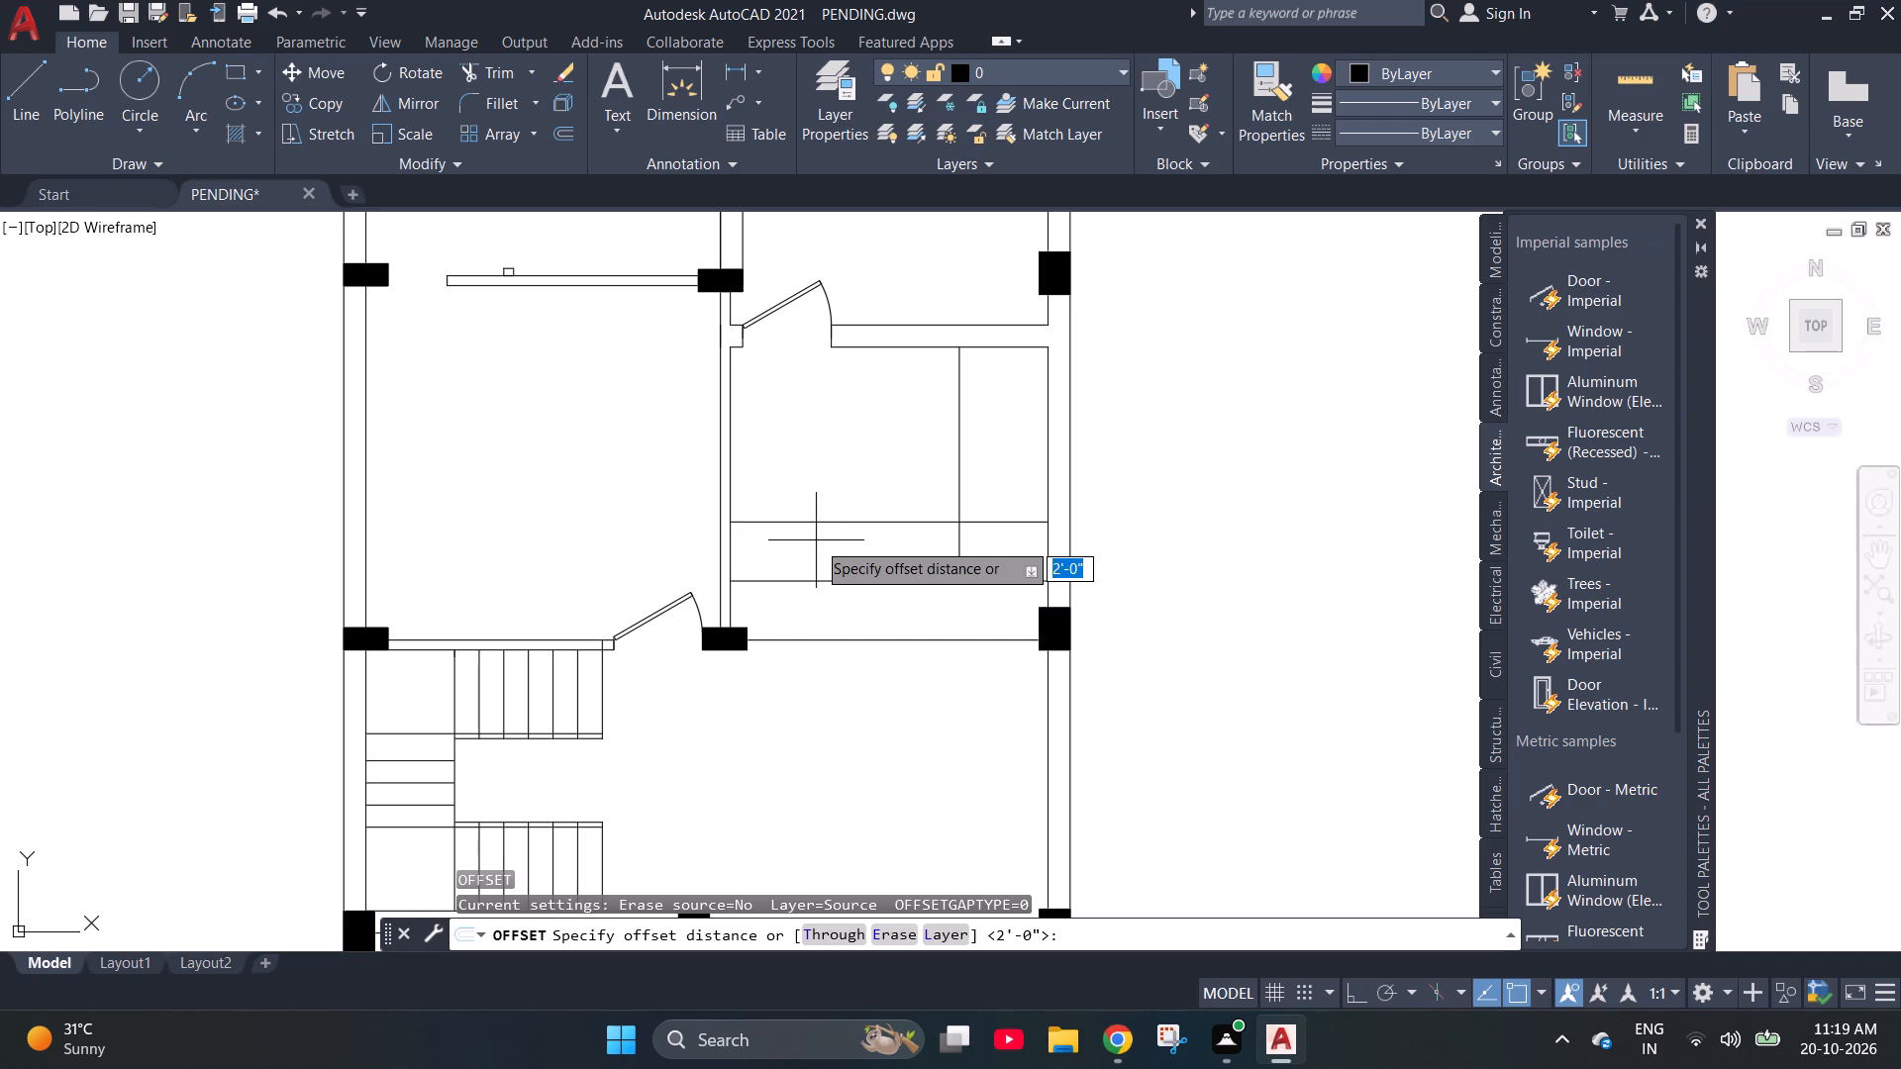
pyautogui.write("2'")
pyautogui.press('Return')
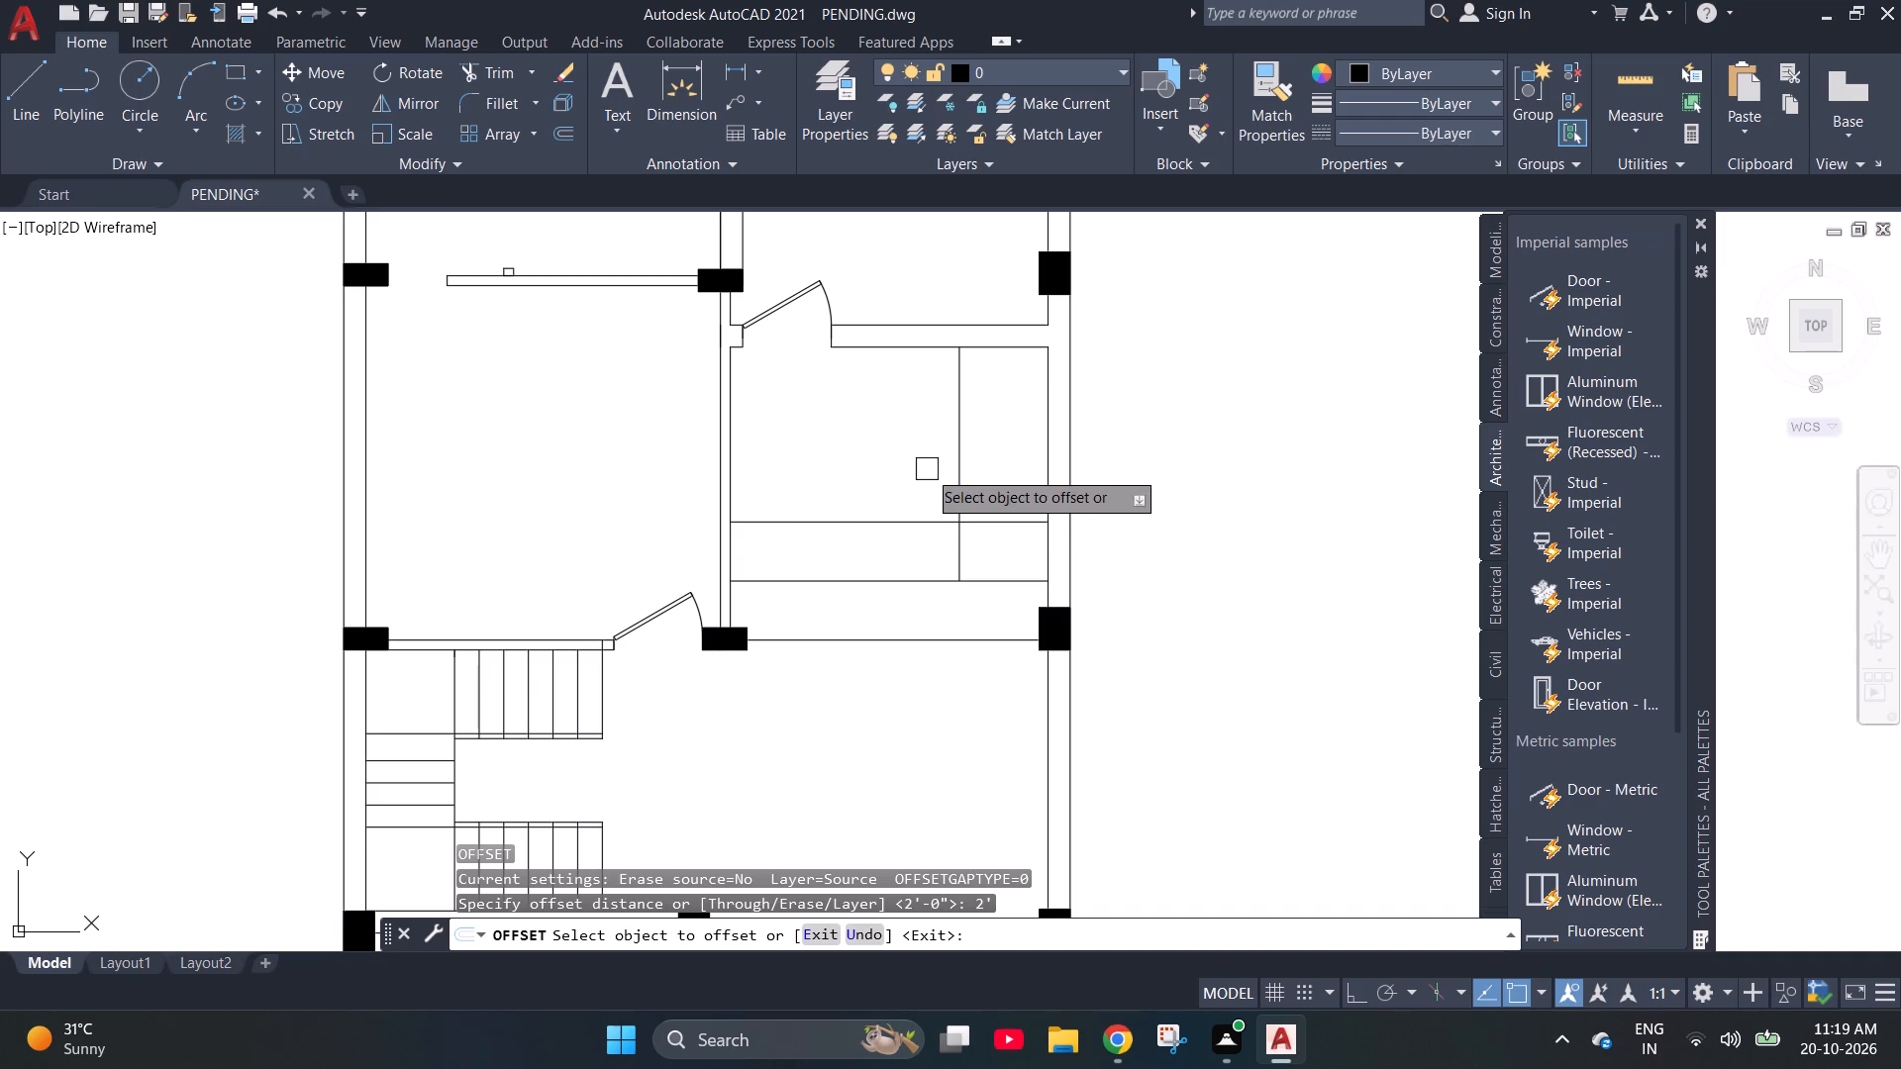
pyautogui.moveTo(963, 449); pyautogui.dragTo(942, 456)
pyautogui.click(898, 482)
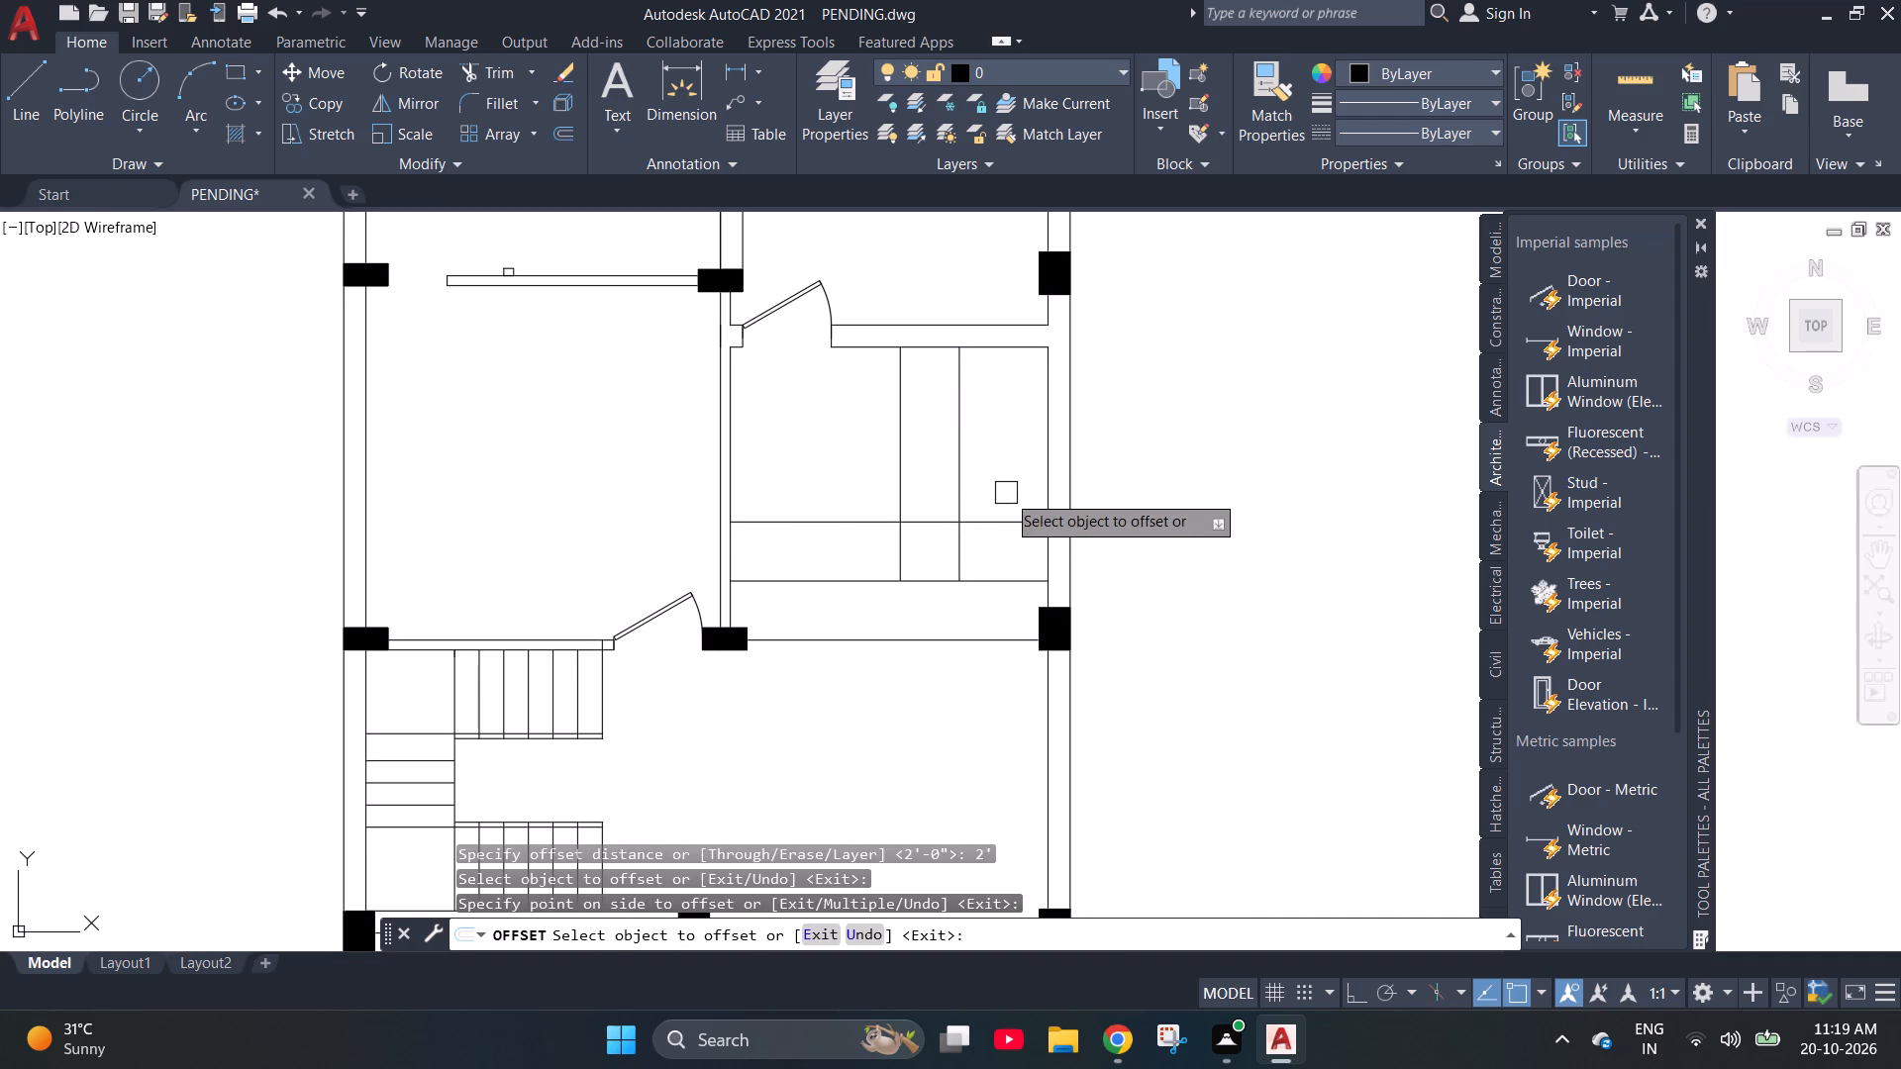
pyautogui.press('Escape')
# Trim both horizontal lines left of the new vertical, the older vertical between them, and the new vertical above the upper horizontal.
pyautogui.write('tr')
pyautogui.press('Return')
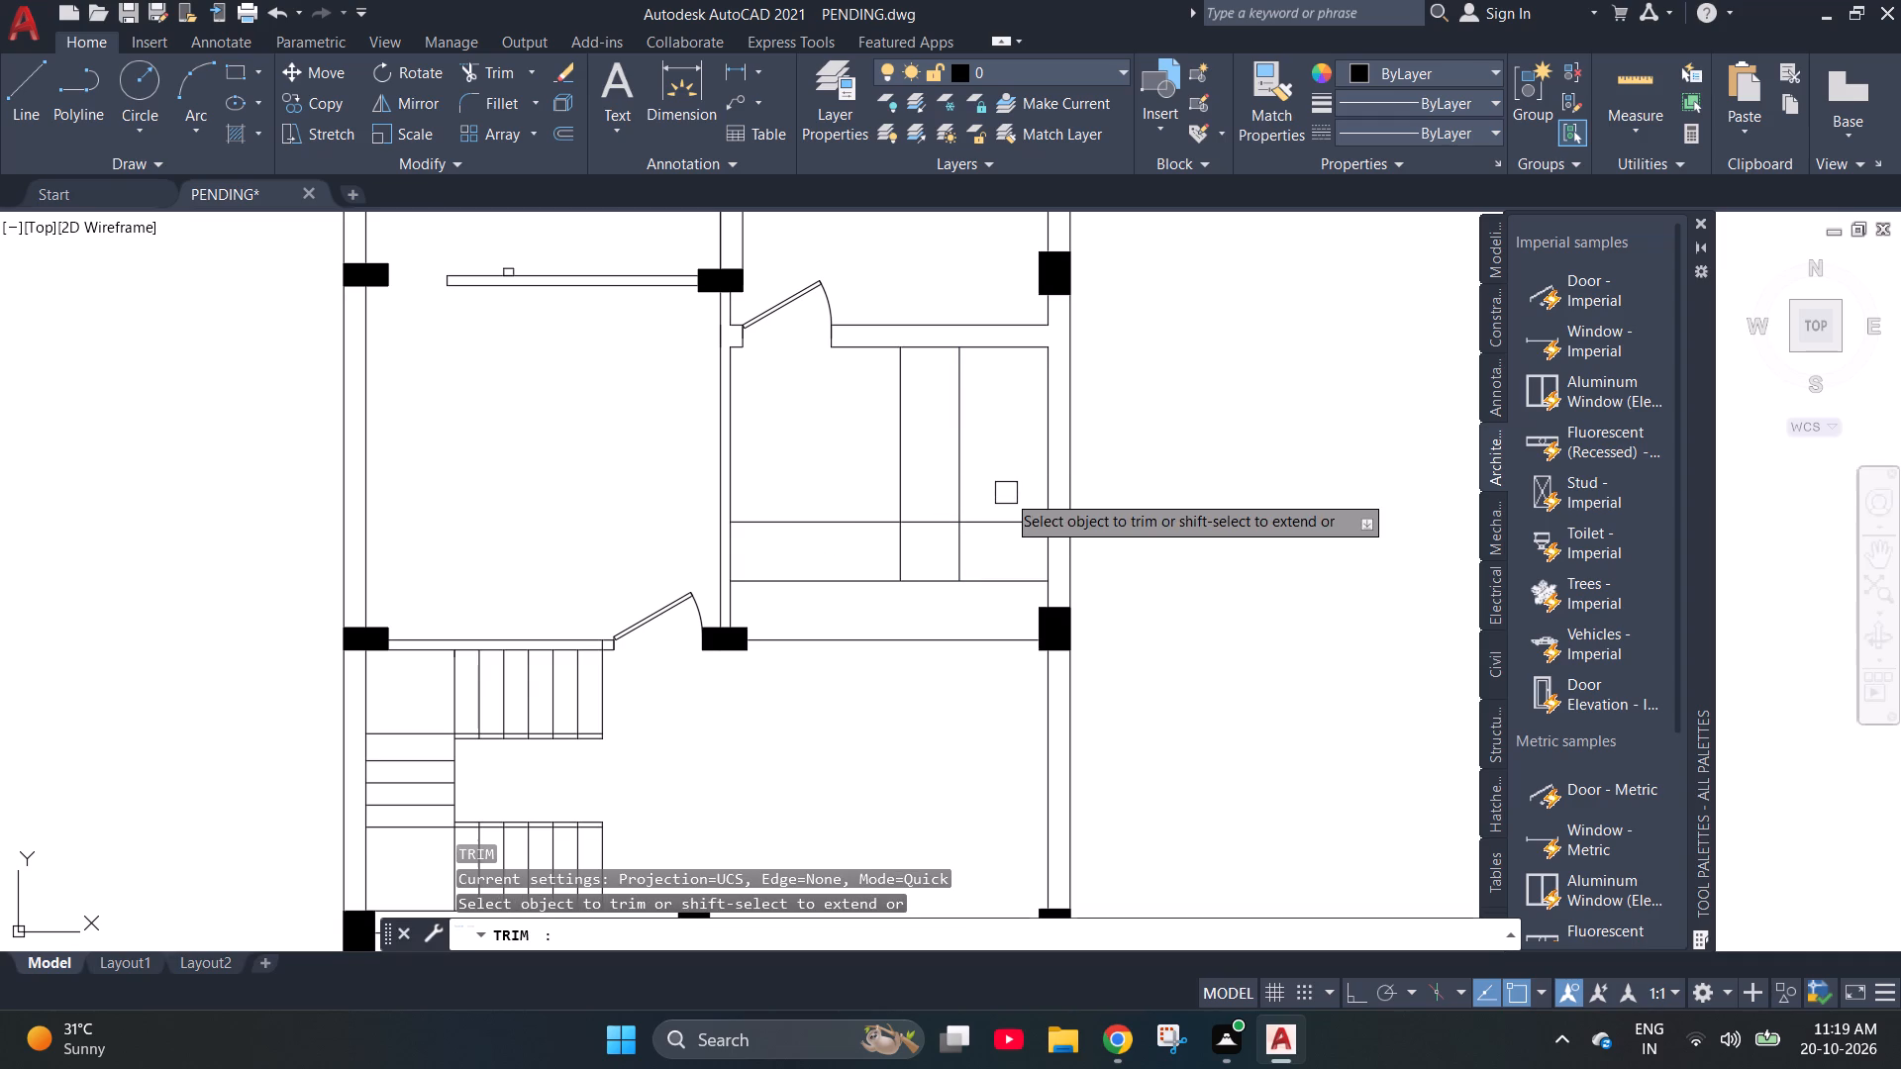
pyautogui.click(855, 522)
pyautogui.click(858, 585)
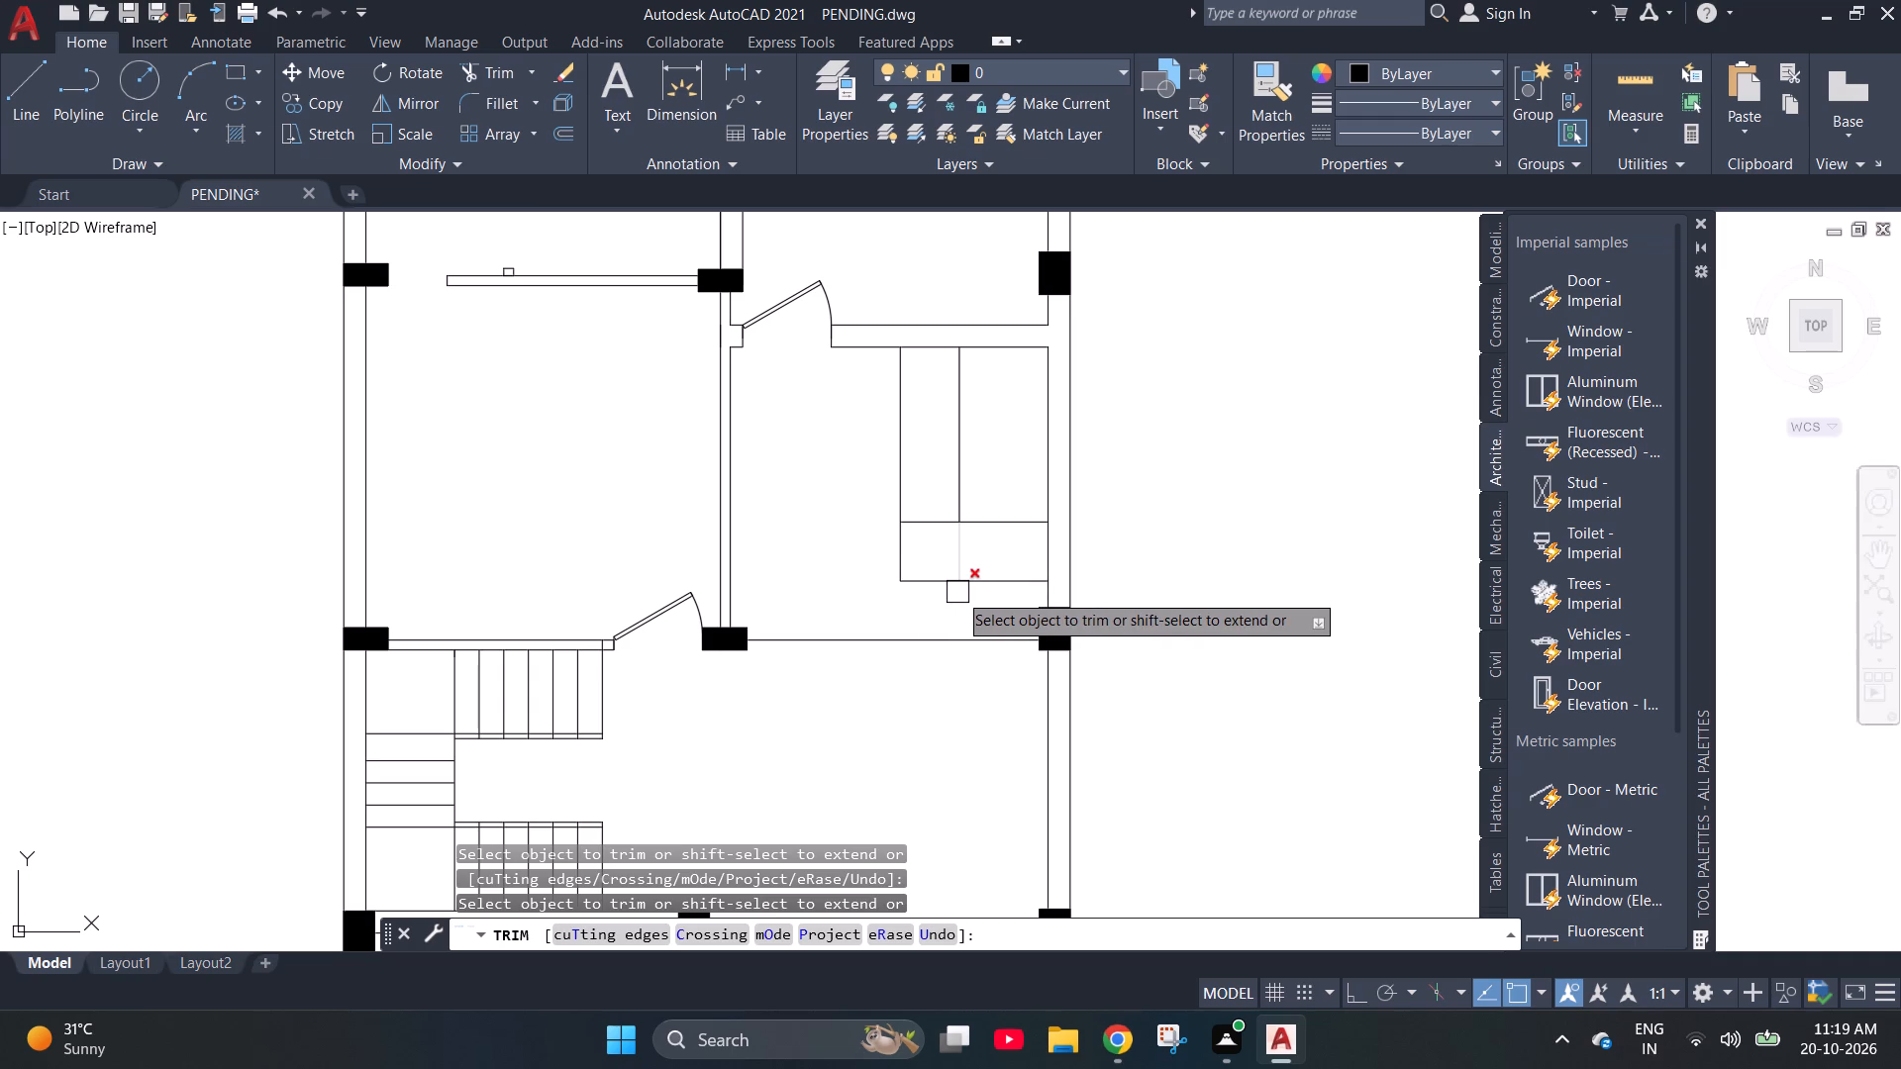
pyautogui.click(962, 554)
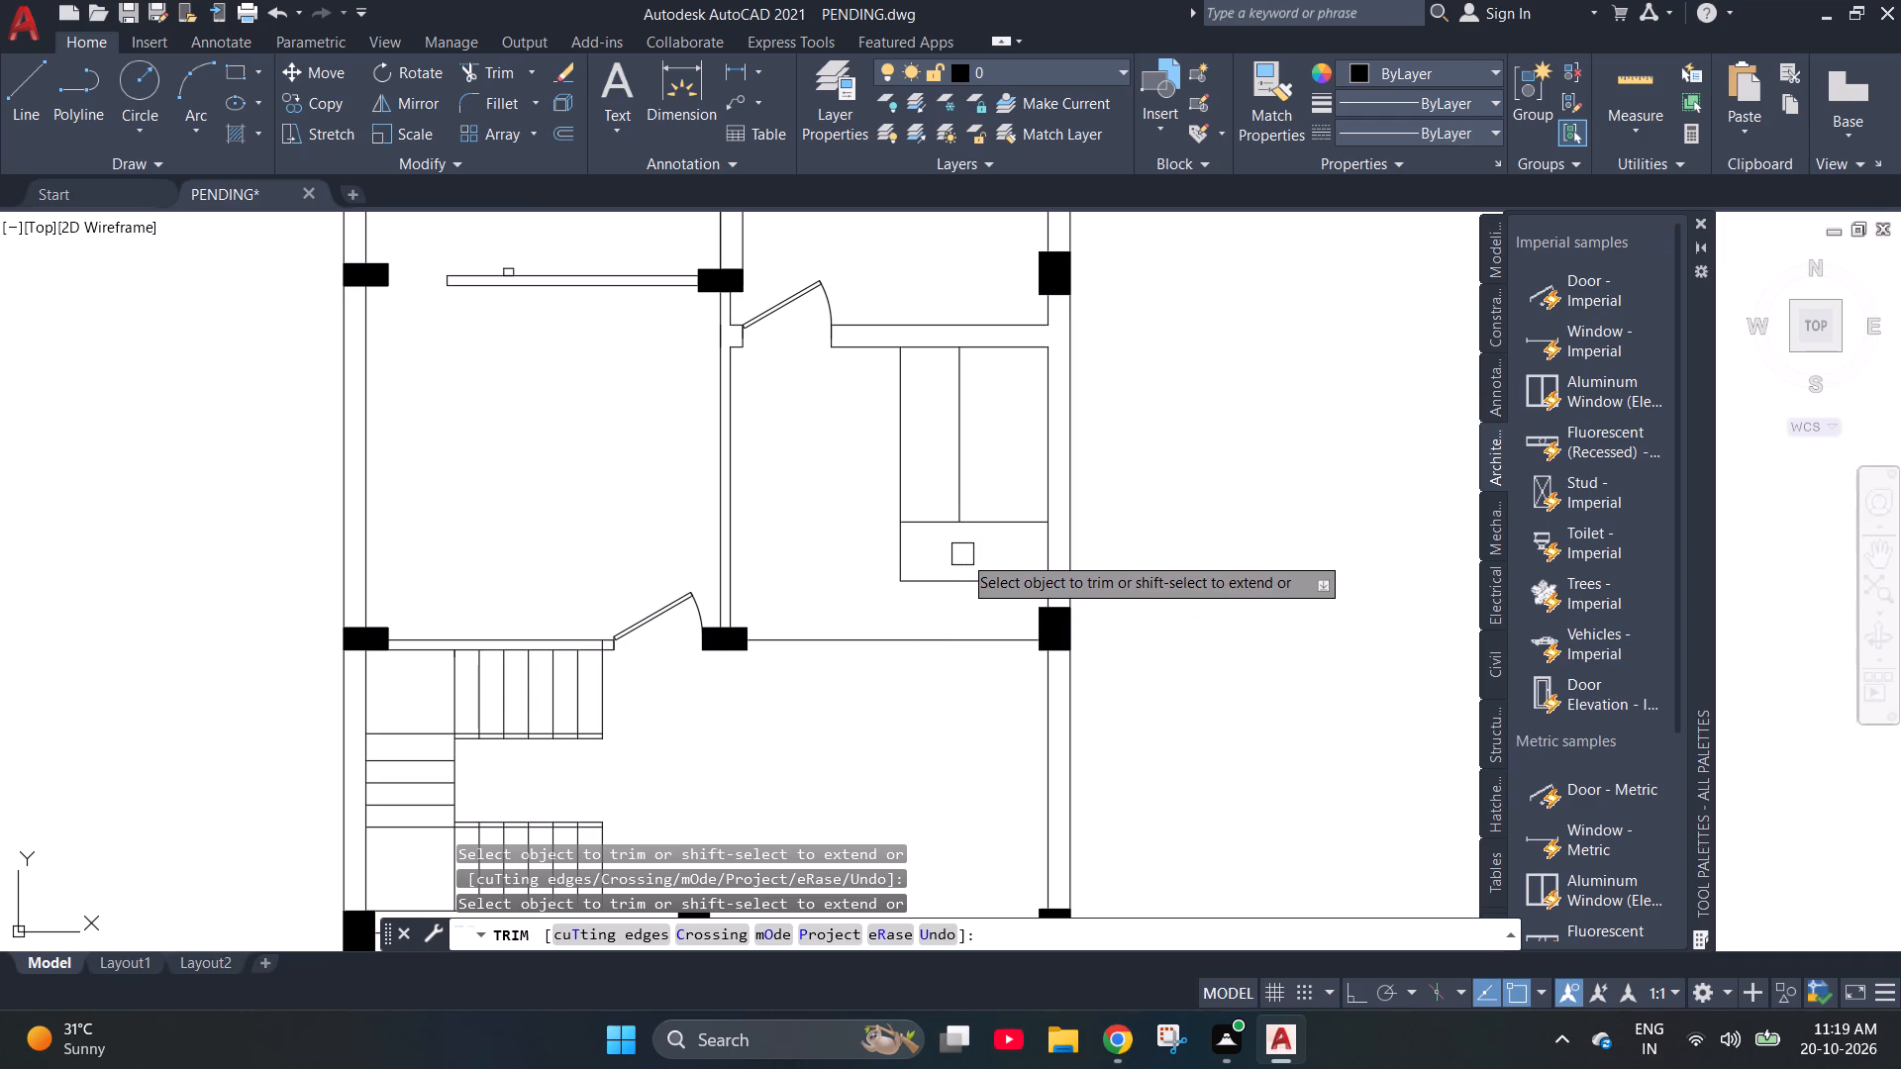
pyautogui.click(897, 430)
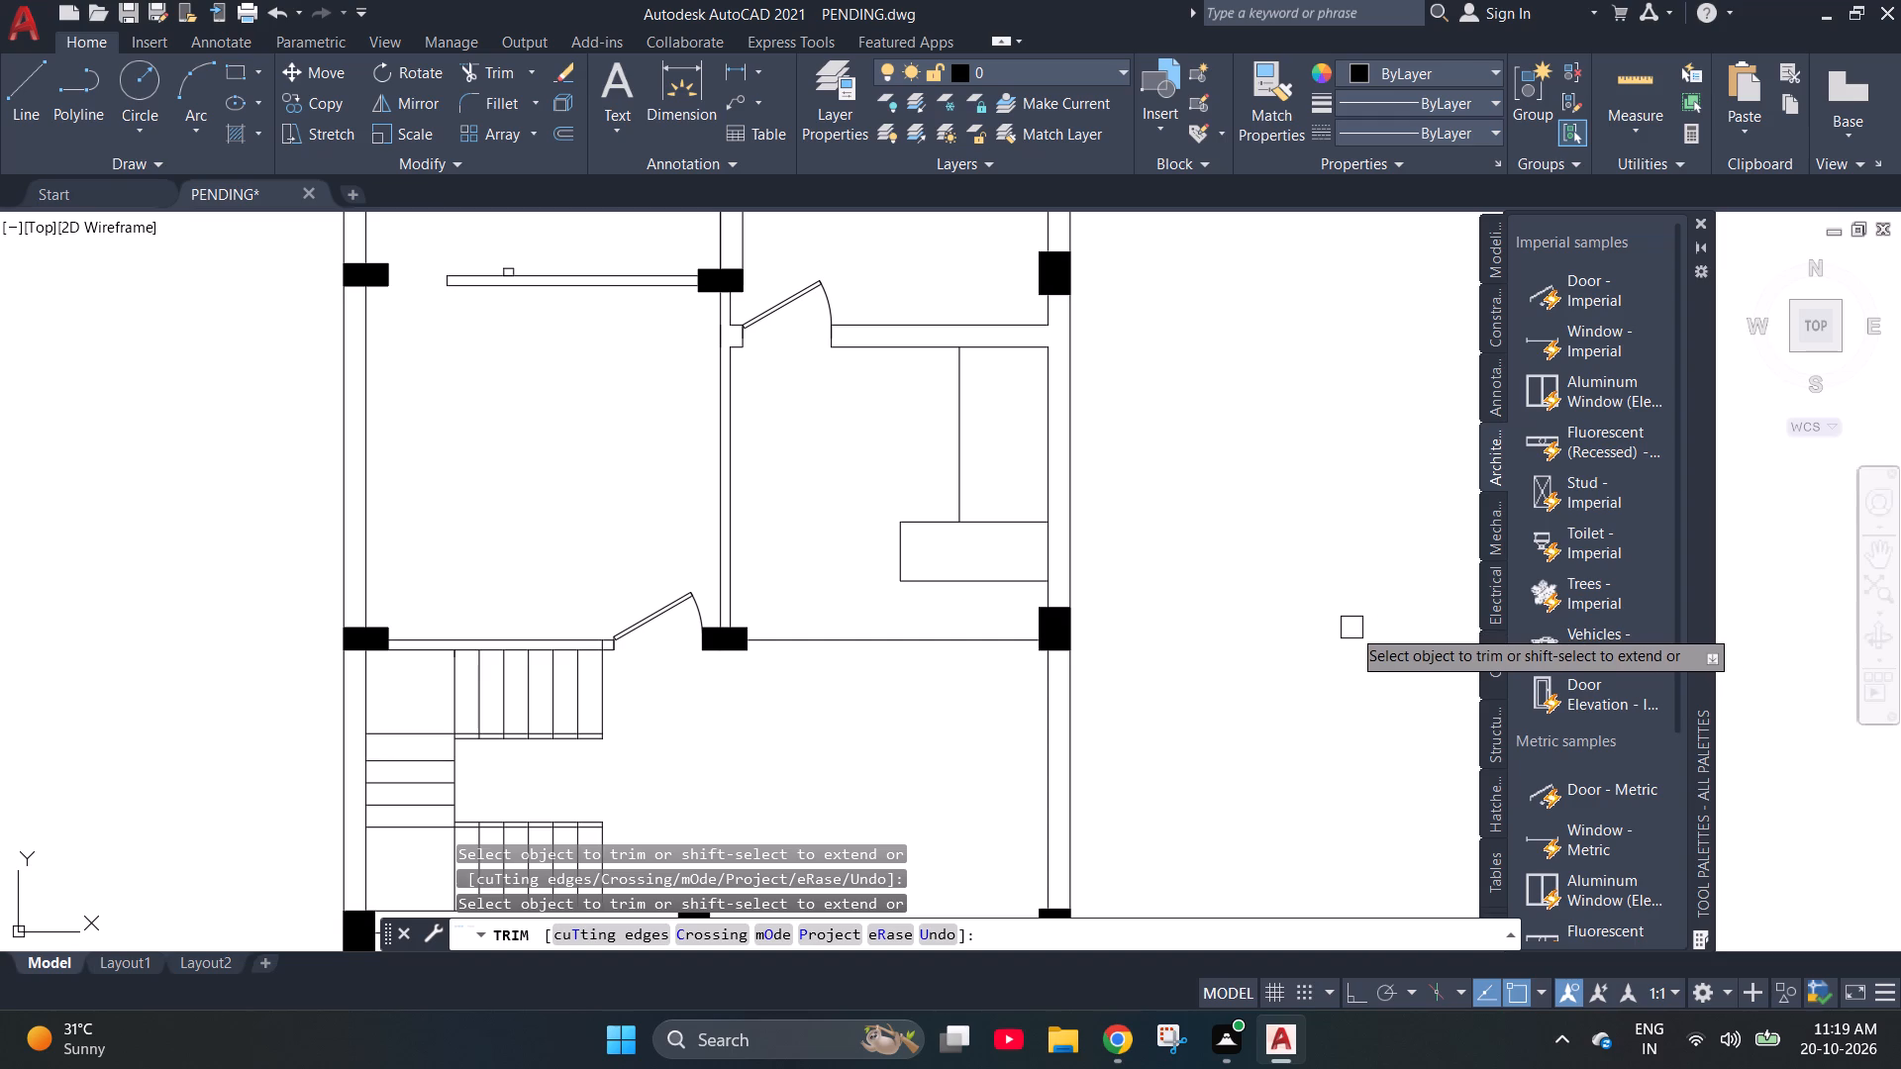
pyautogui.press('Escape')
pyautogui.press('Escape')
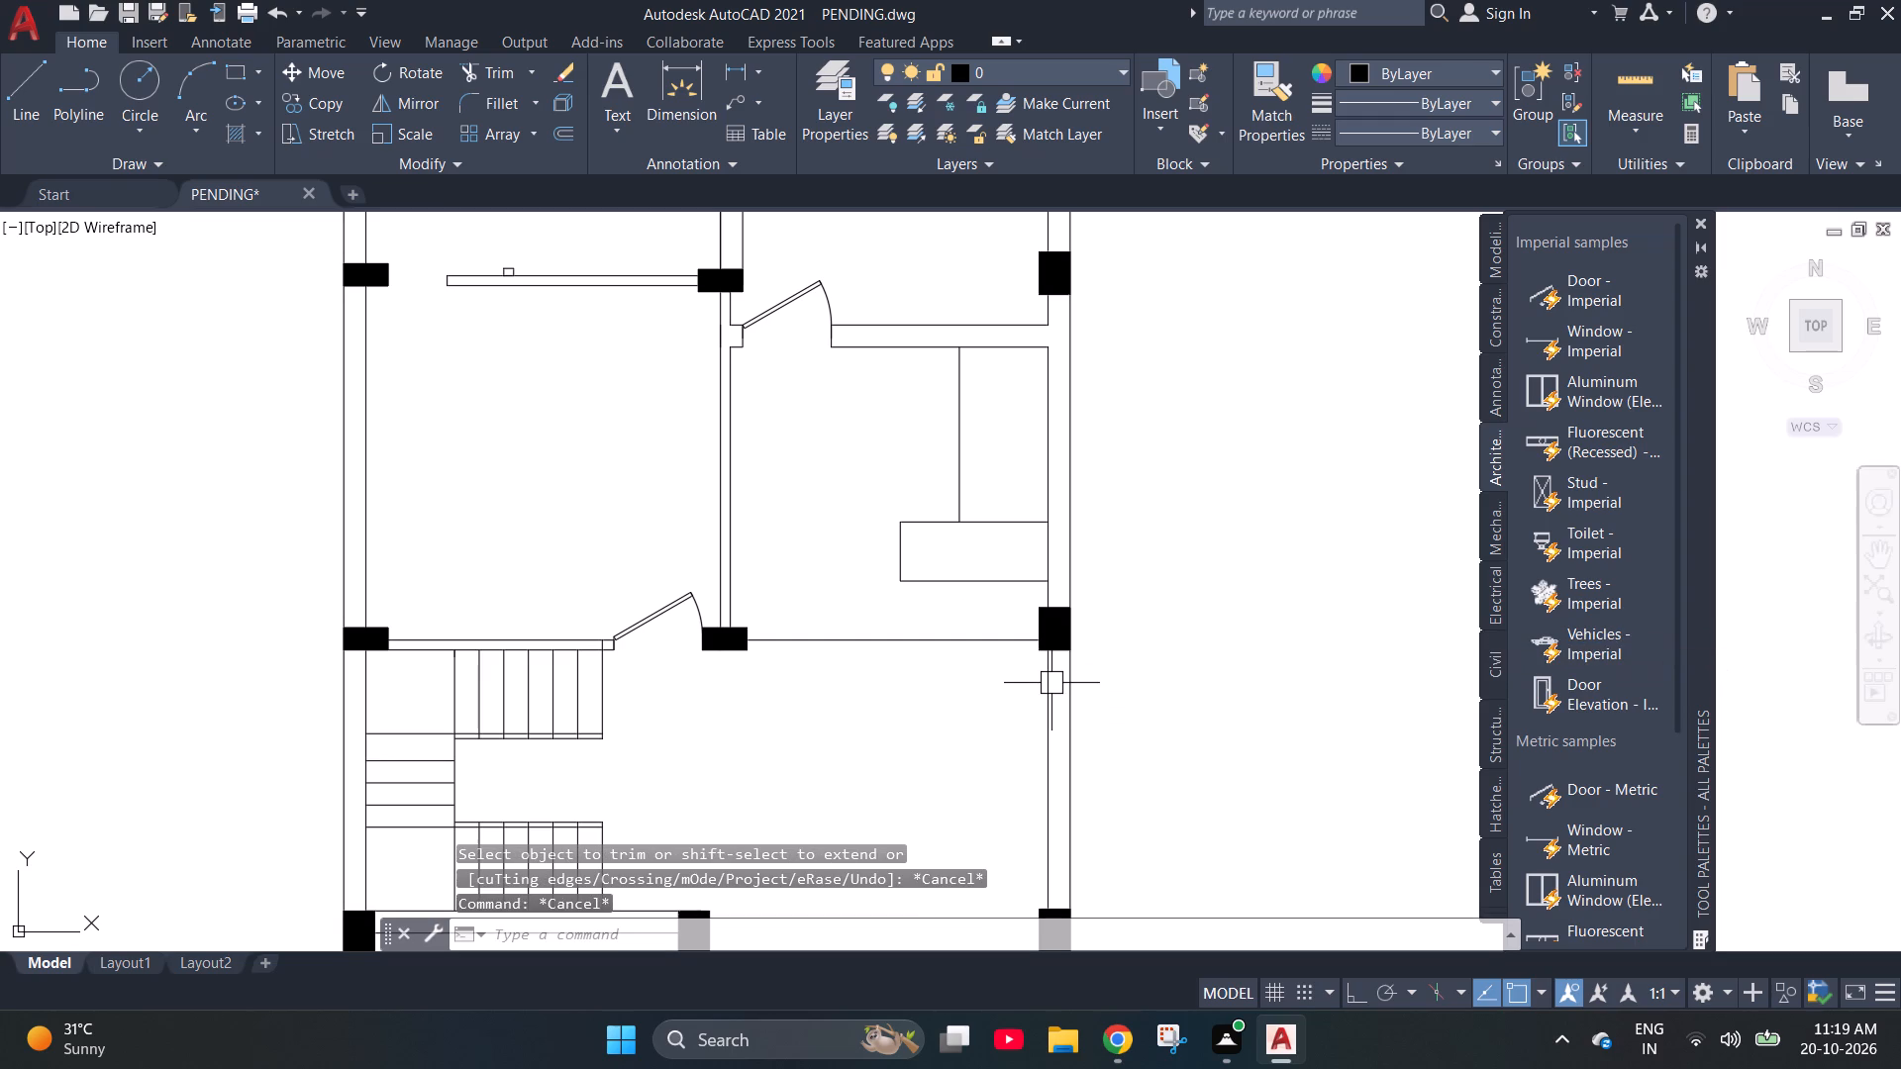
# Copy the door of the right-hand room to the empty area right of the floor plan.
pyautogui.scroll(-1, 959, 527)
pyautogui.scroll(-1, 867, 477)
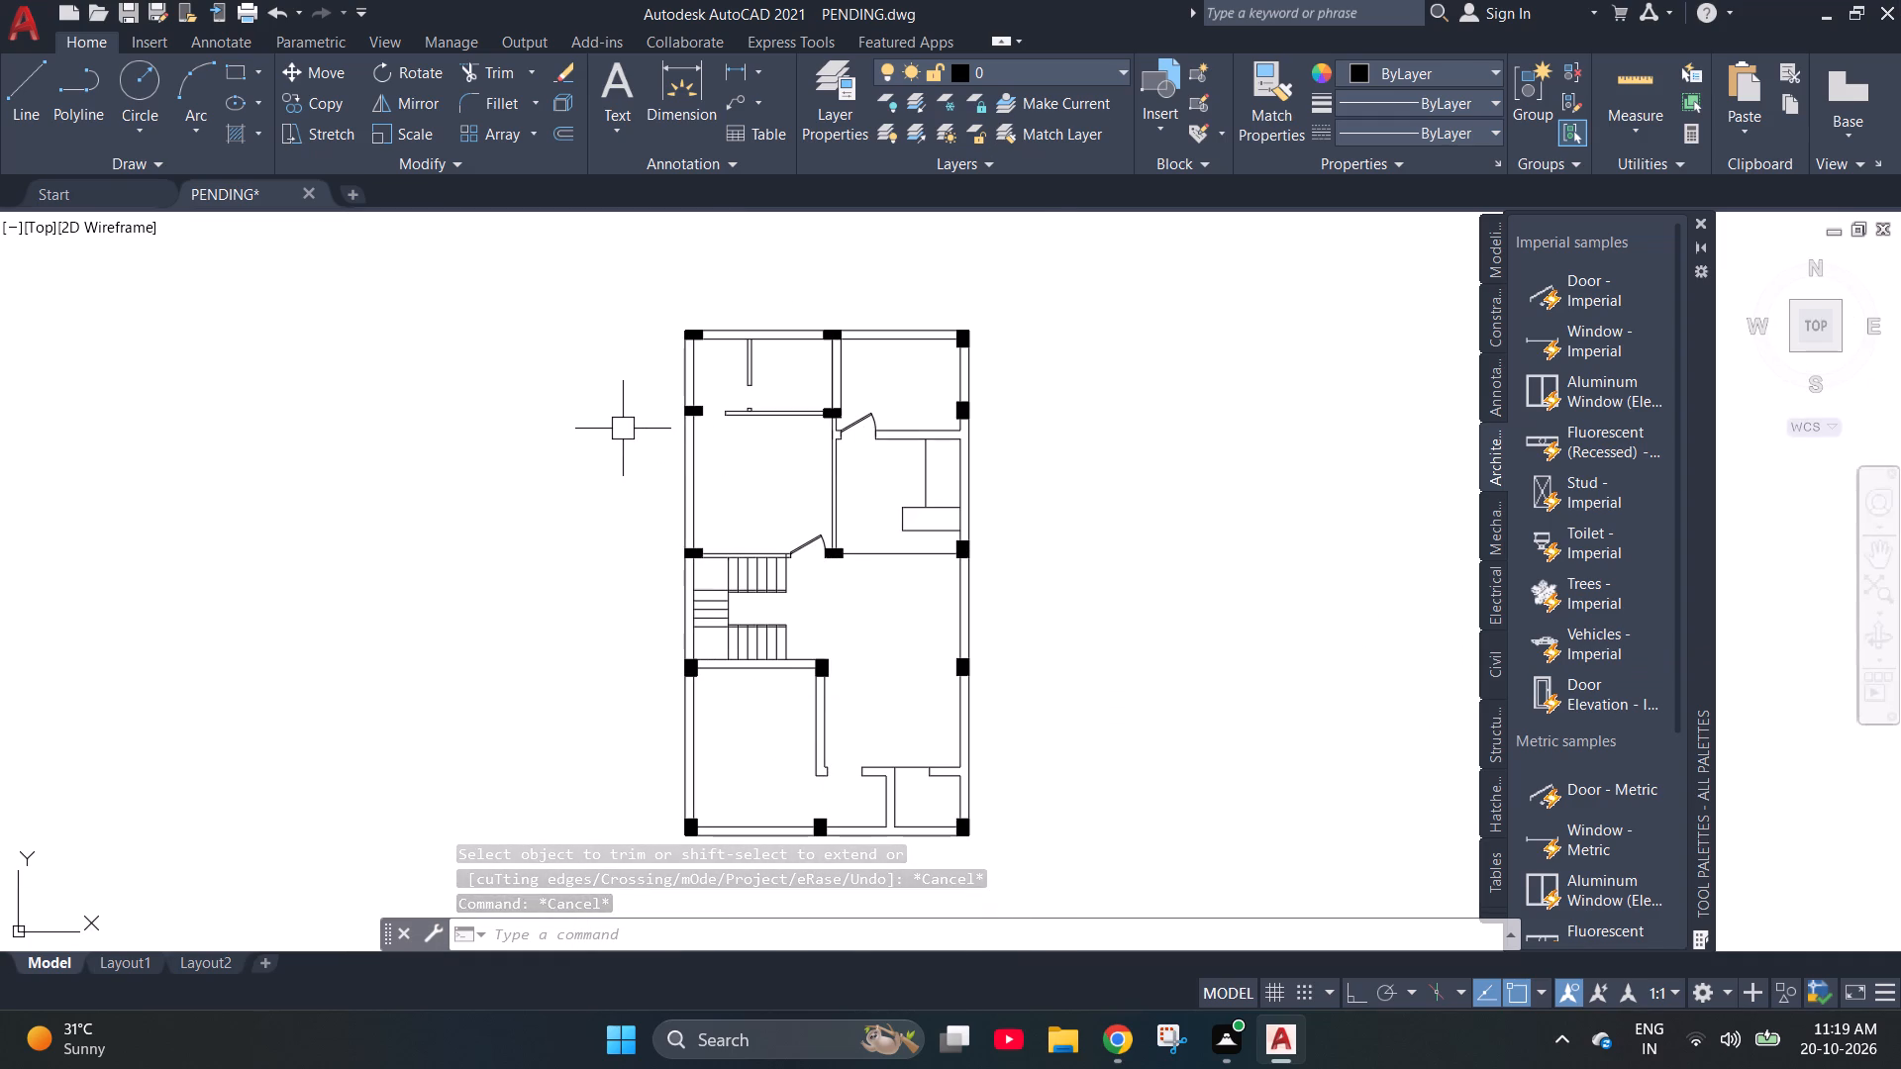
pyautogui.scroll(3, 908, 372)
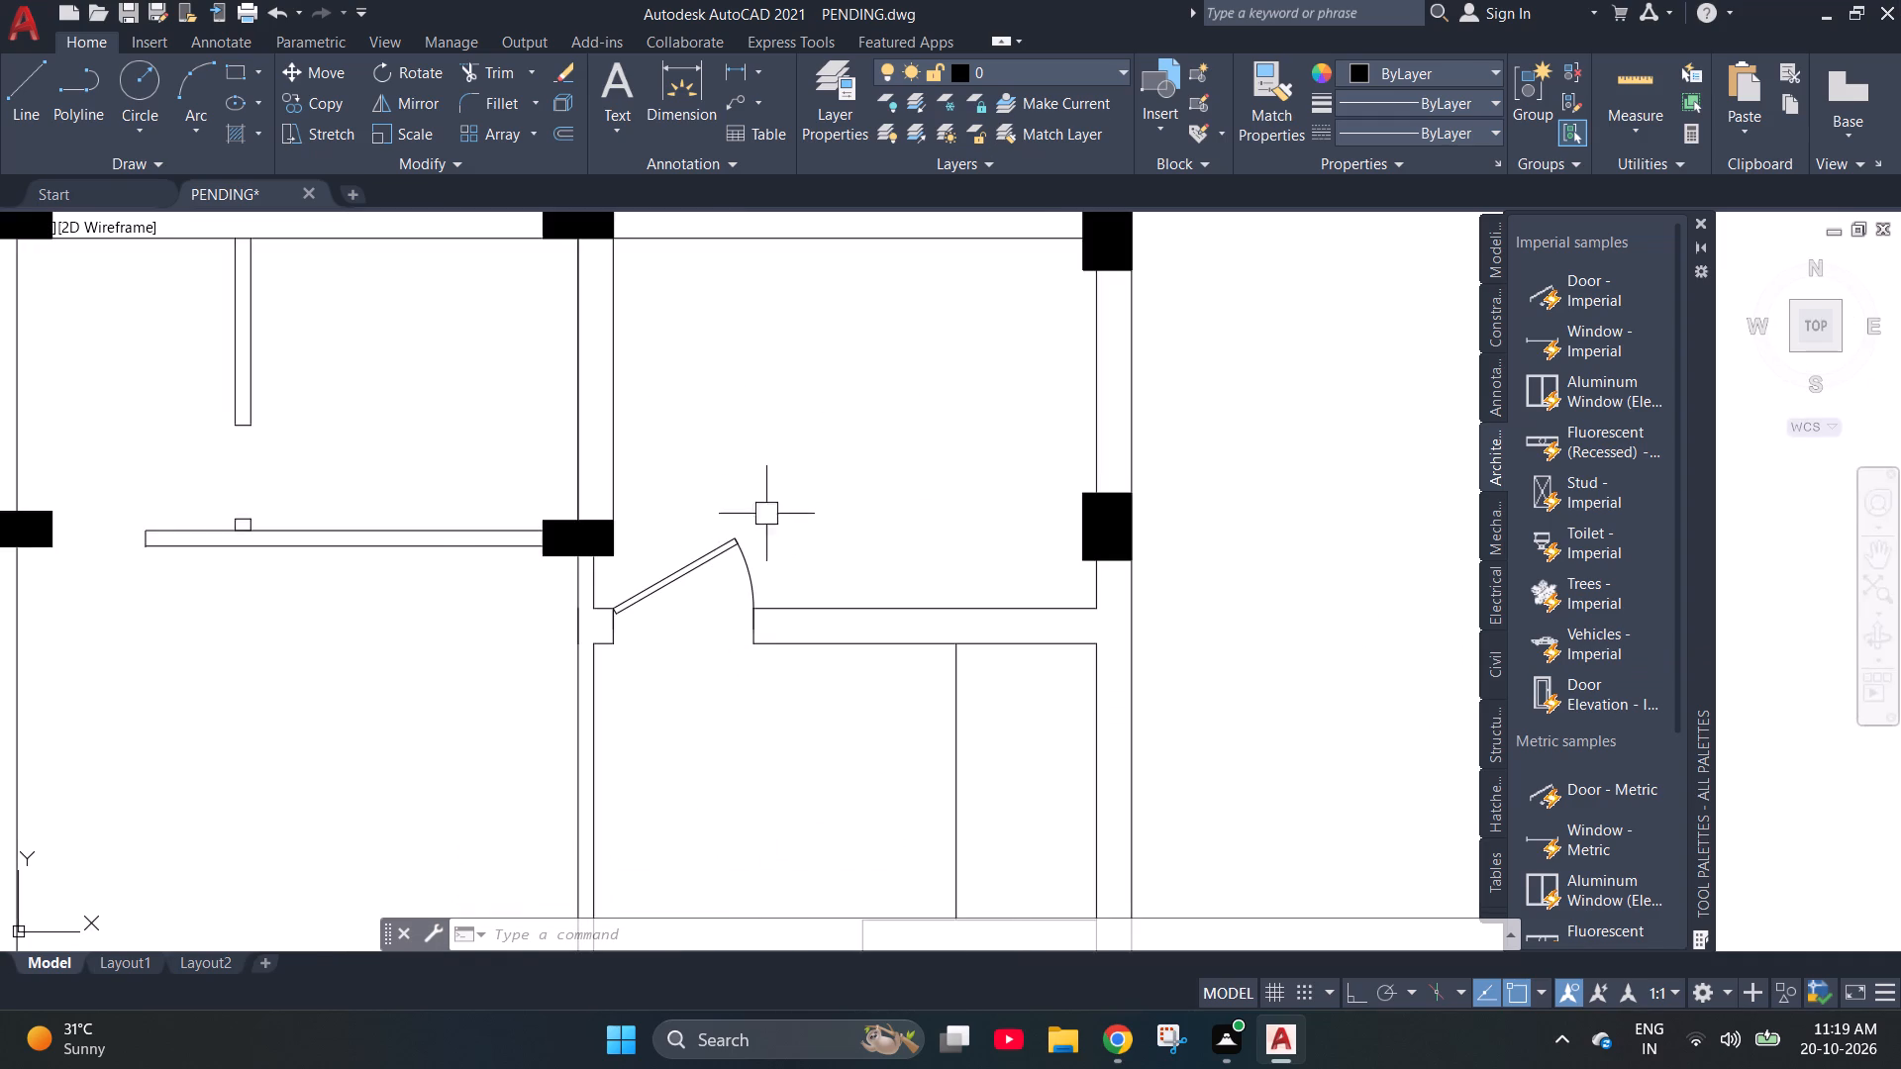
pyautogui.scroll(-1, 870, 484)
pyautogui.click(756, 539)
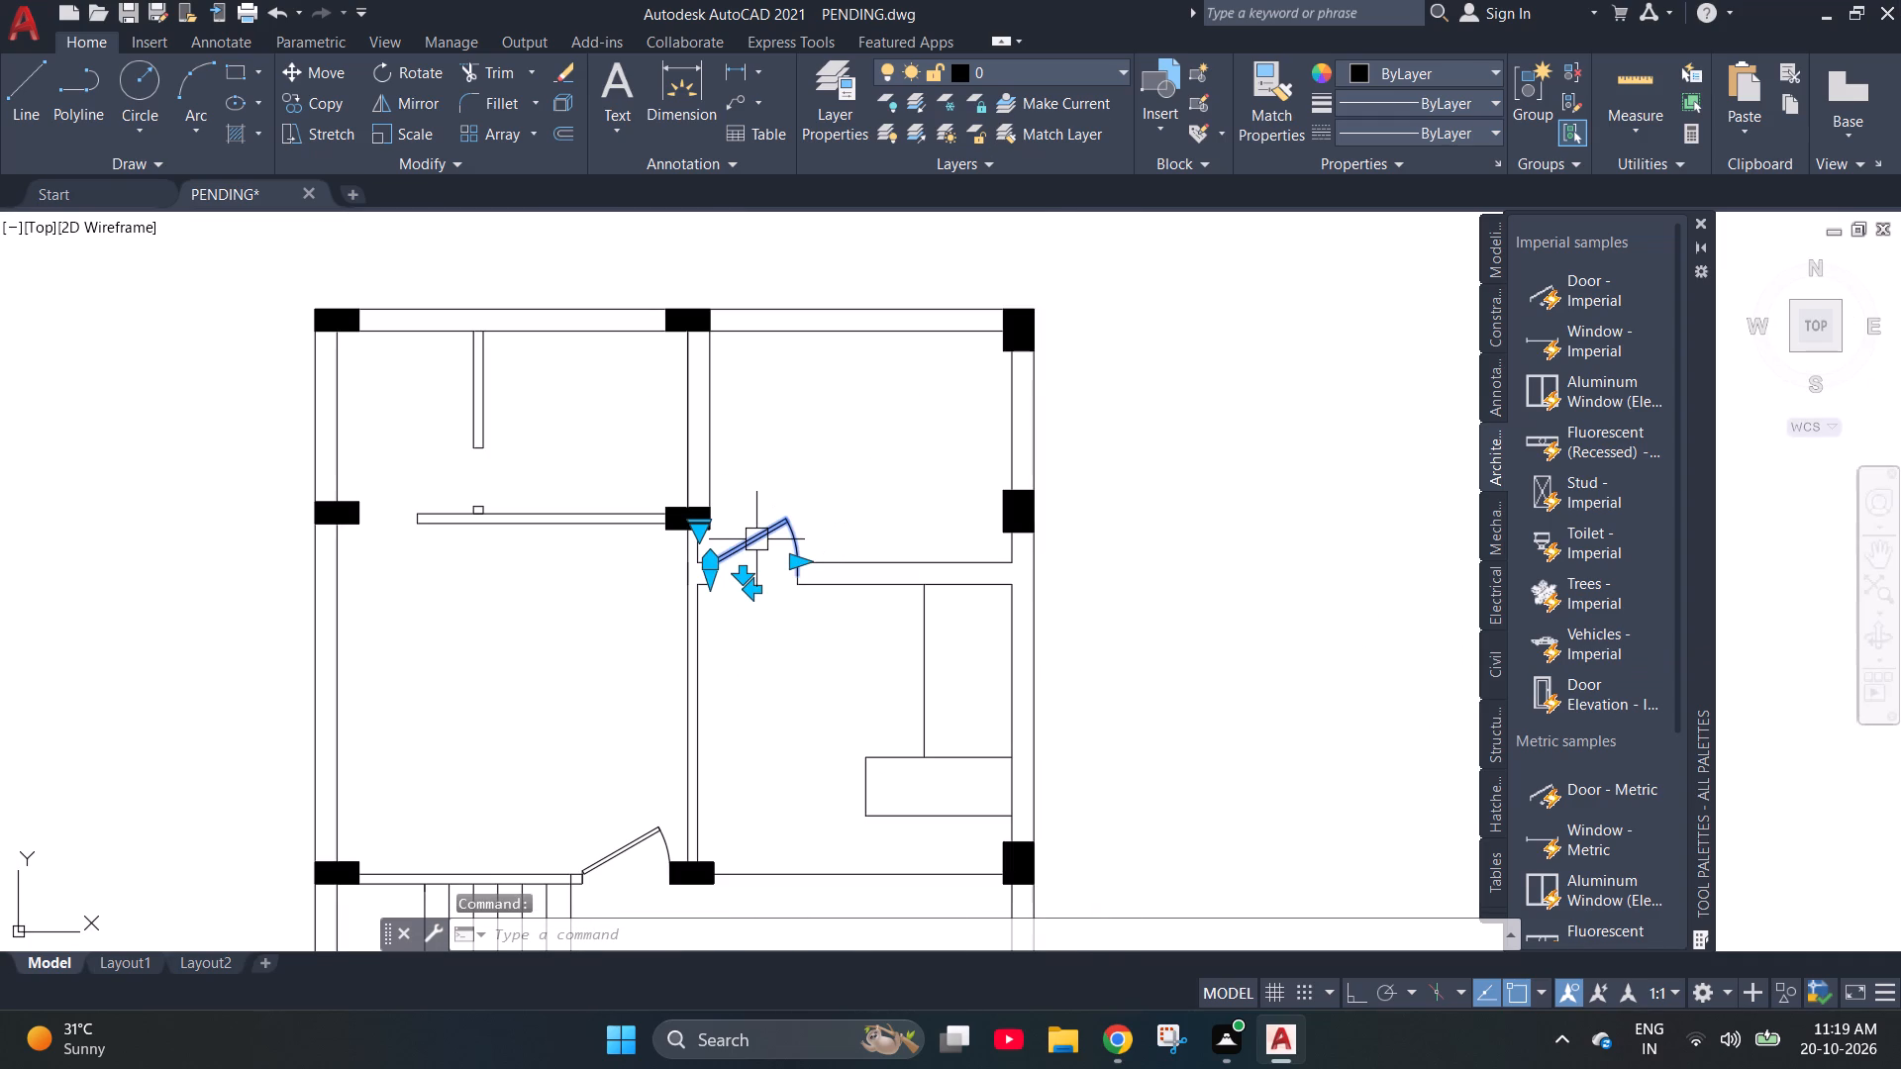
pyautogui.write('co')
pyautogui.press('Return')
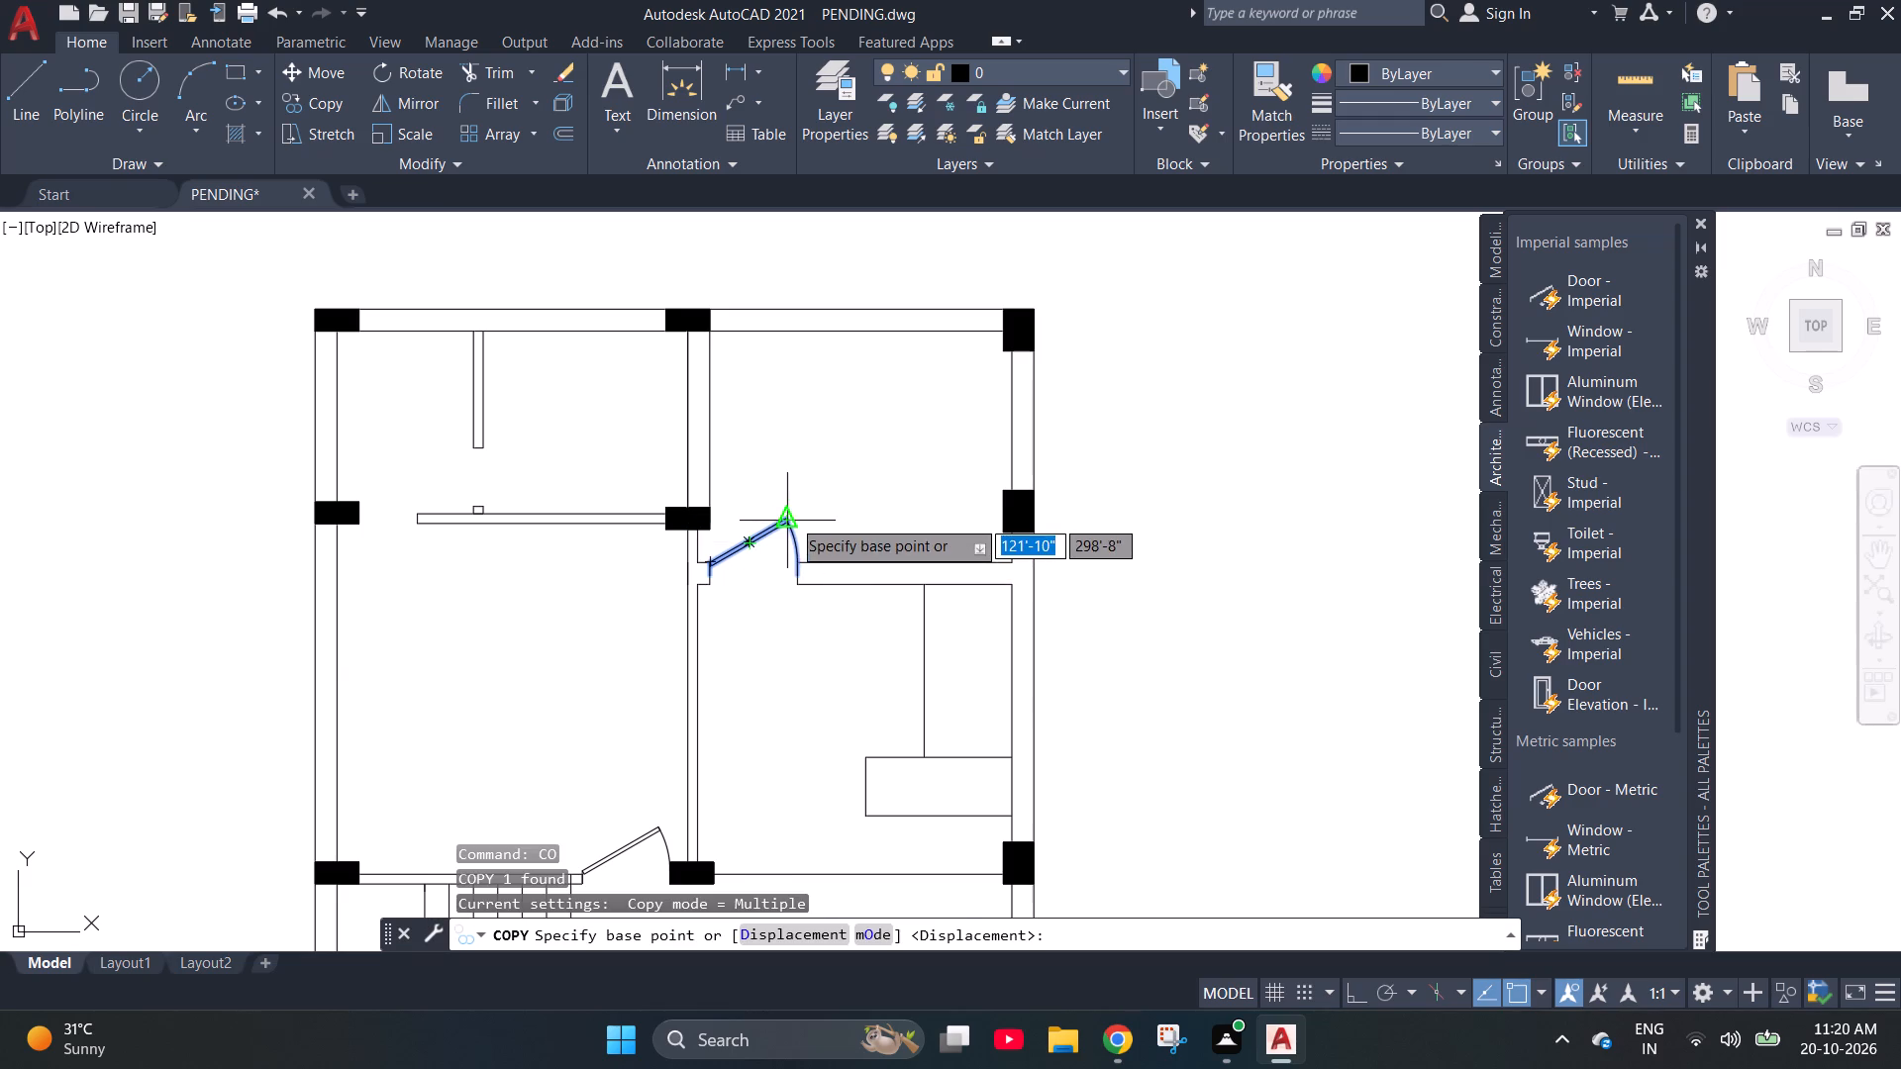
pyautogui.click(791, 518)
pyautogui.click(1368, 481)
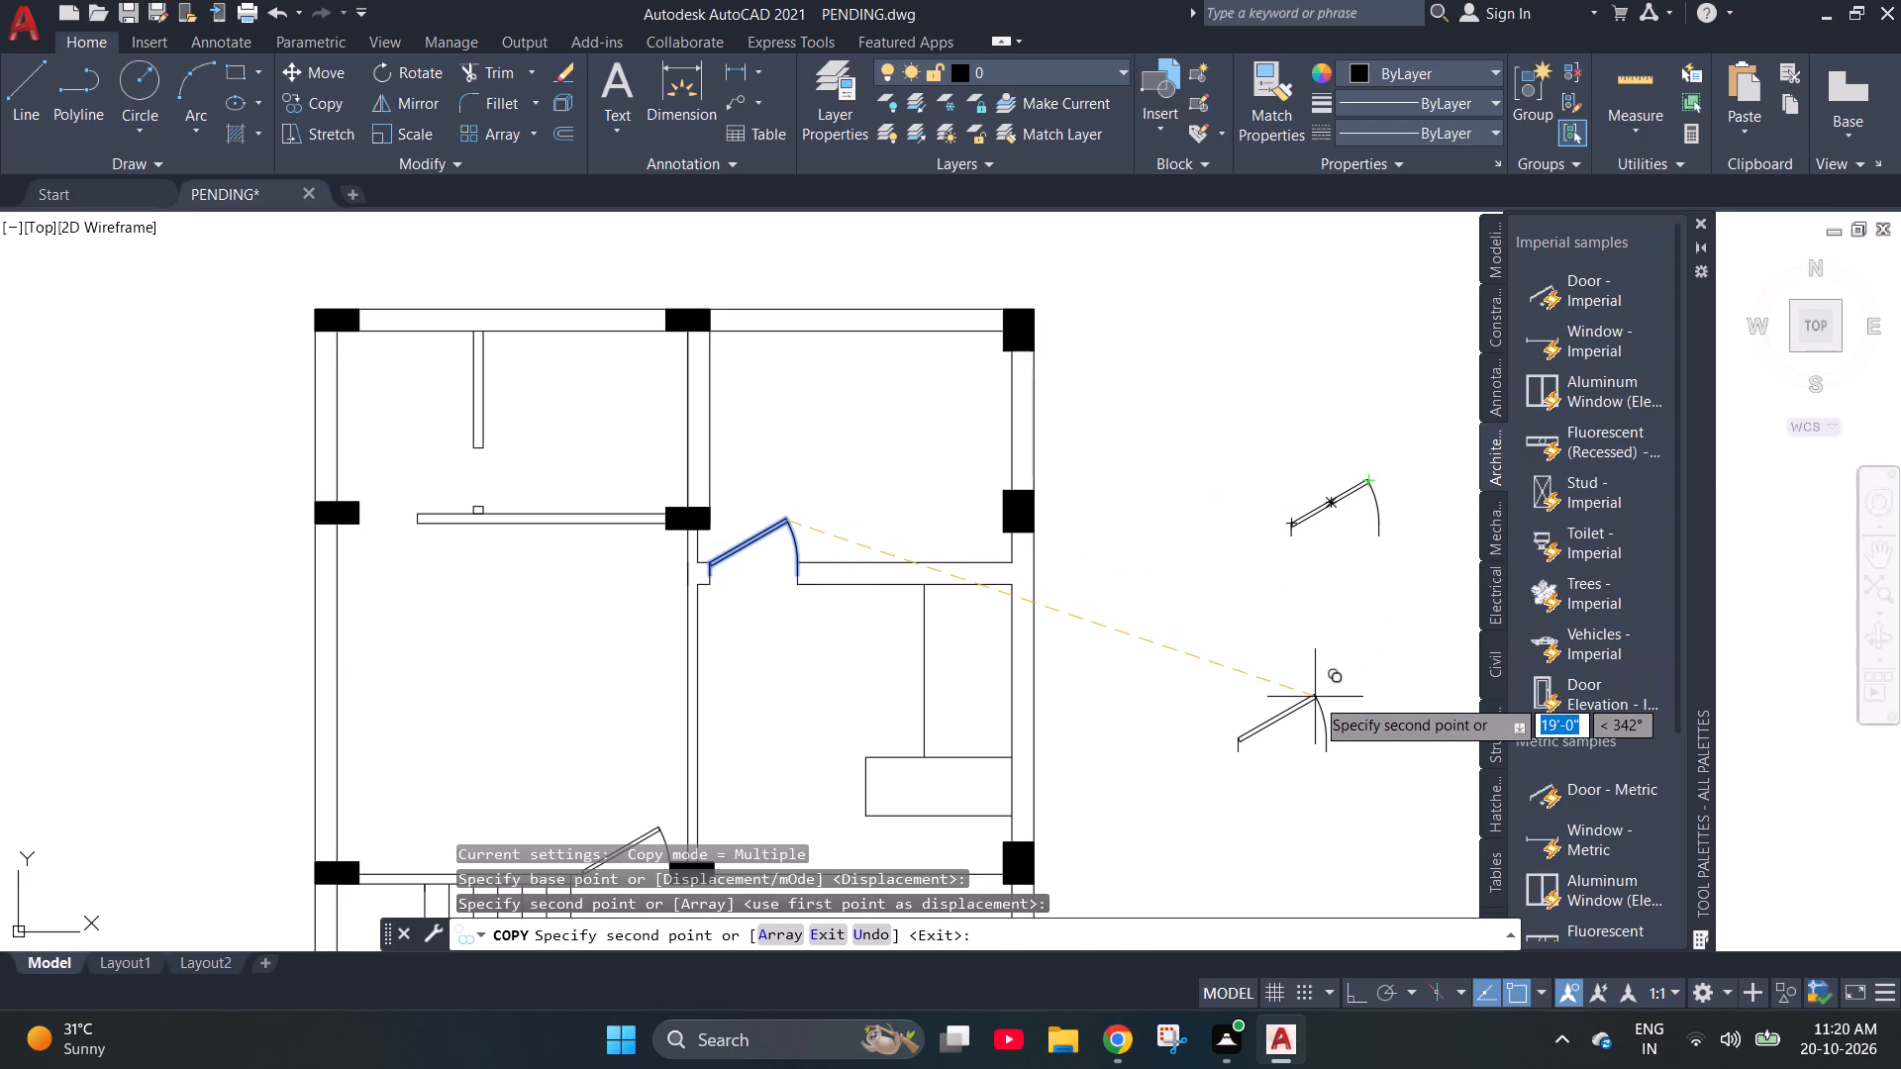
pyautogui.press('Escape')
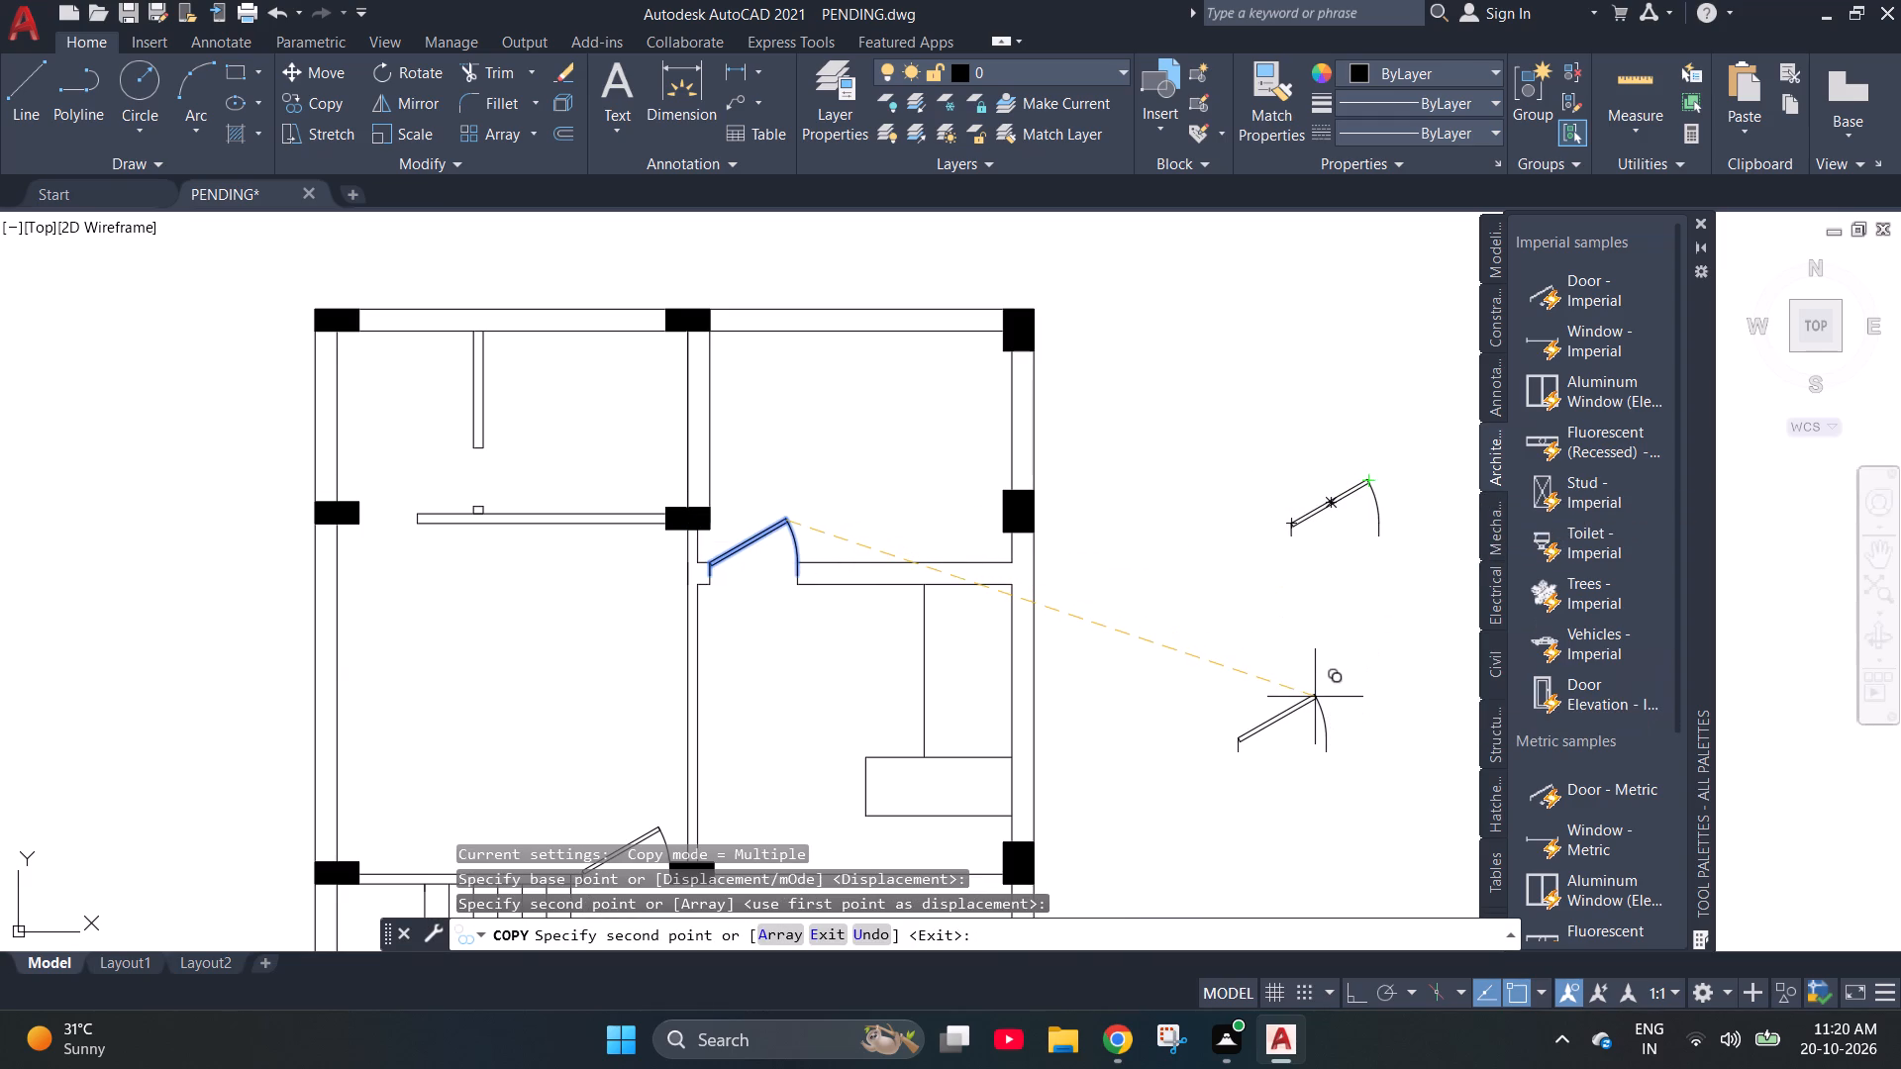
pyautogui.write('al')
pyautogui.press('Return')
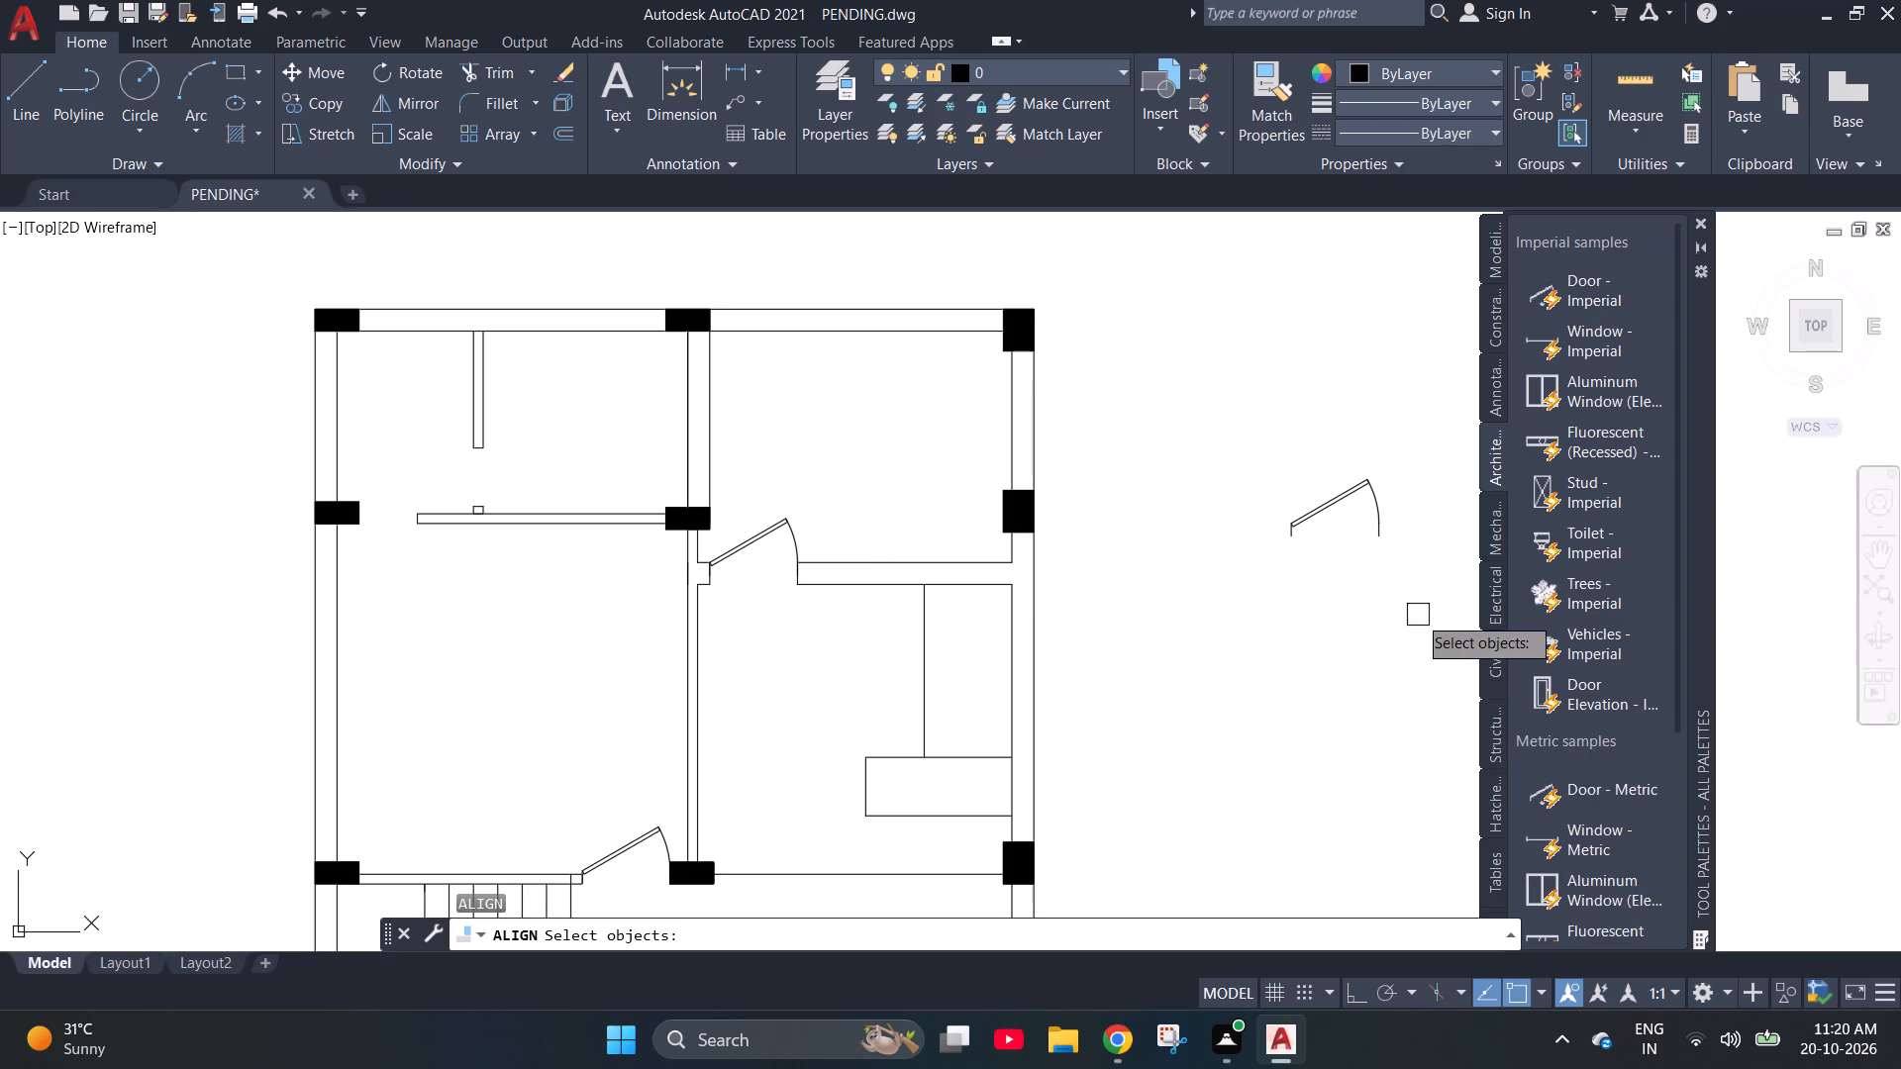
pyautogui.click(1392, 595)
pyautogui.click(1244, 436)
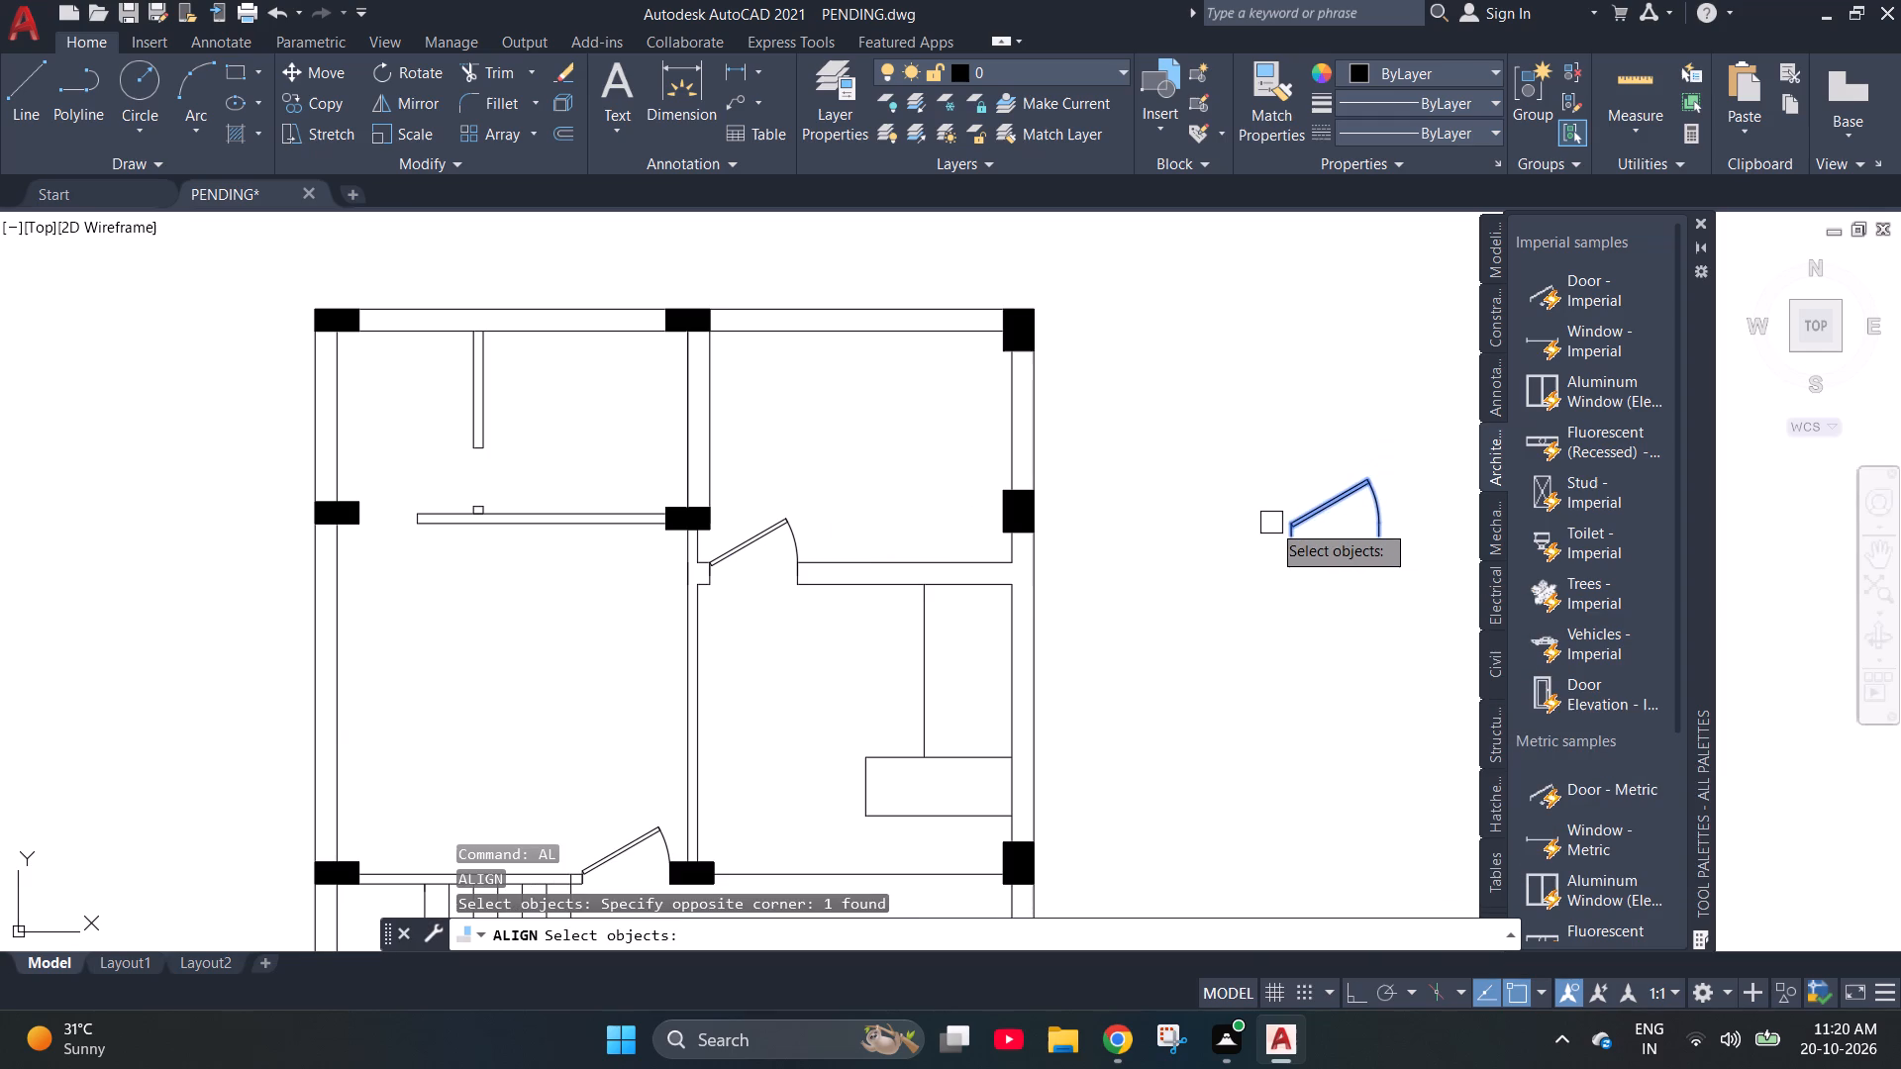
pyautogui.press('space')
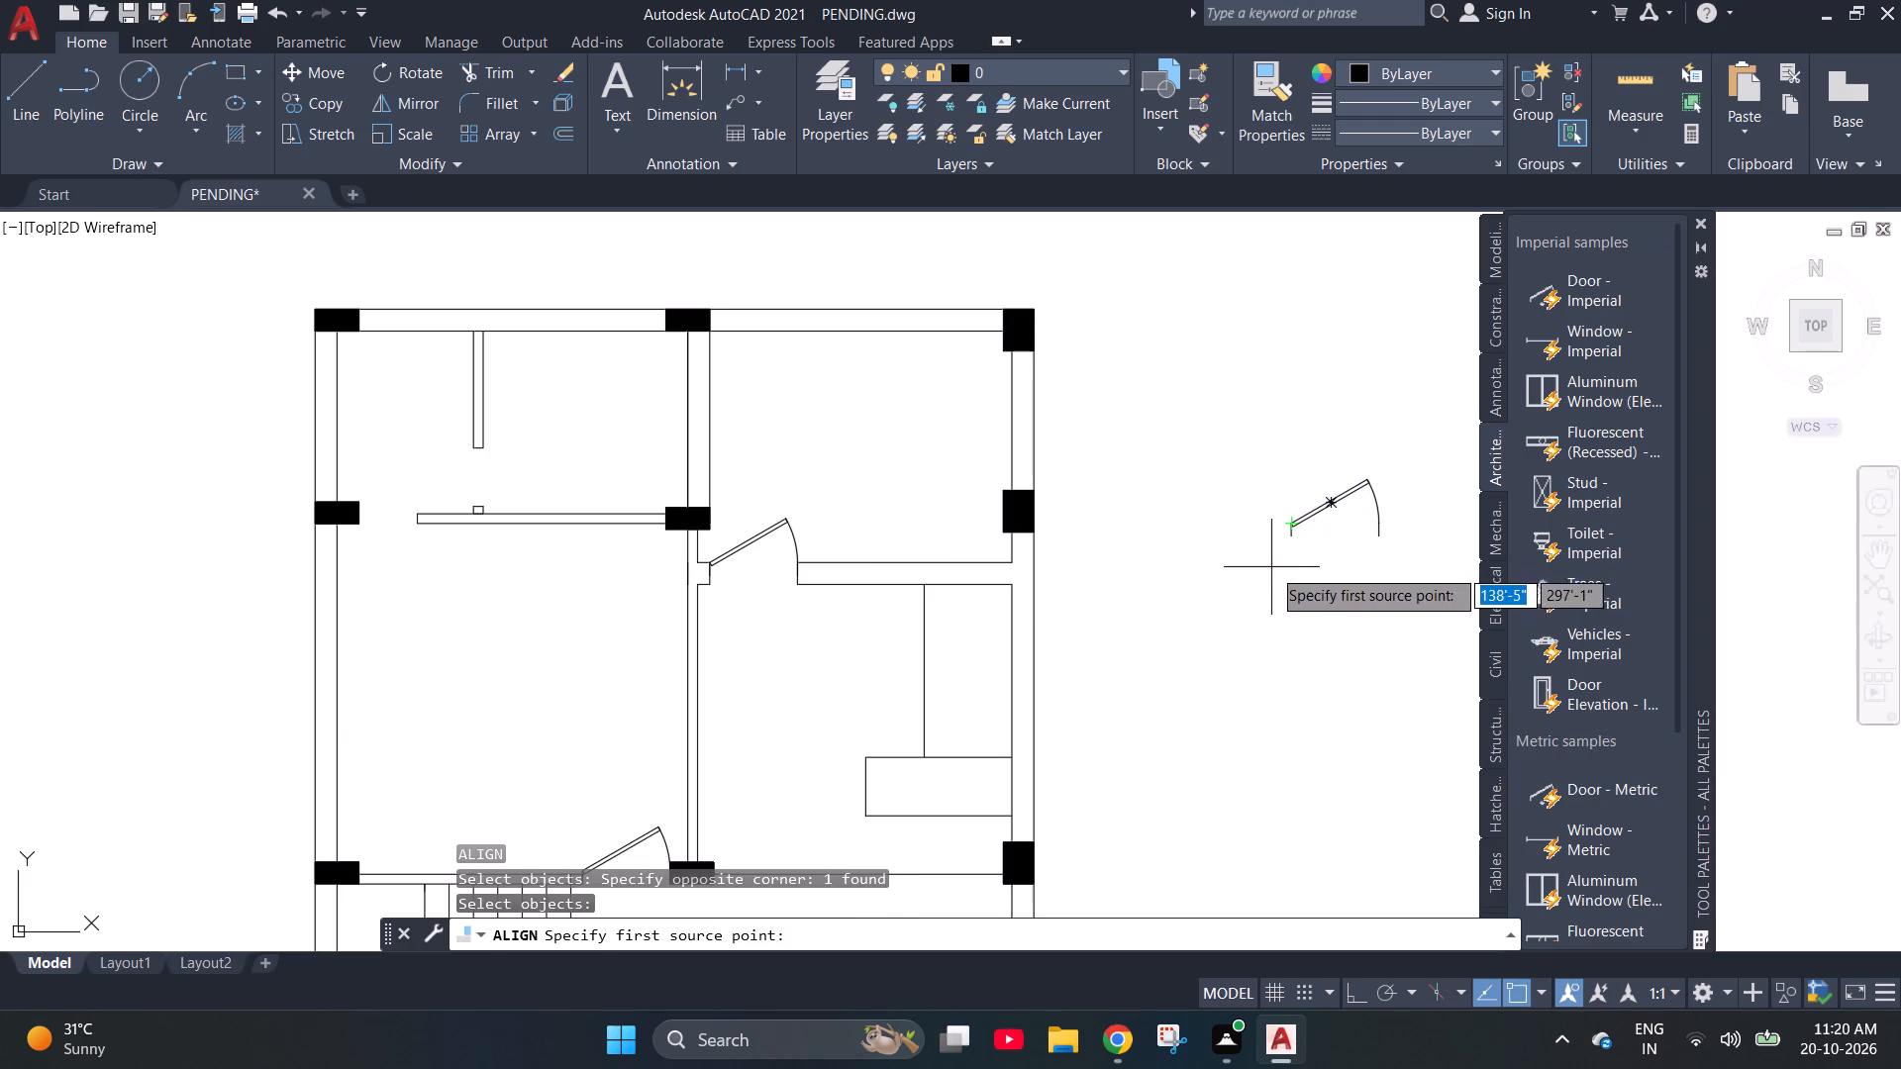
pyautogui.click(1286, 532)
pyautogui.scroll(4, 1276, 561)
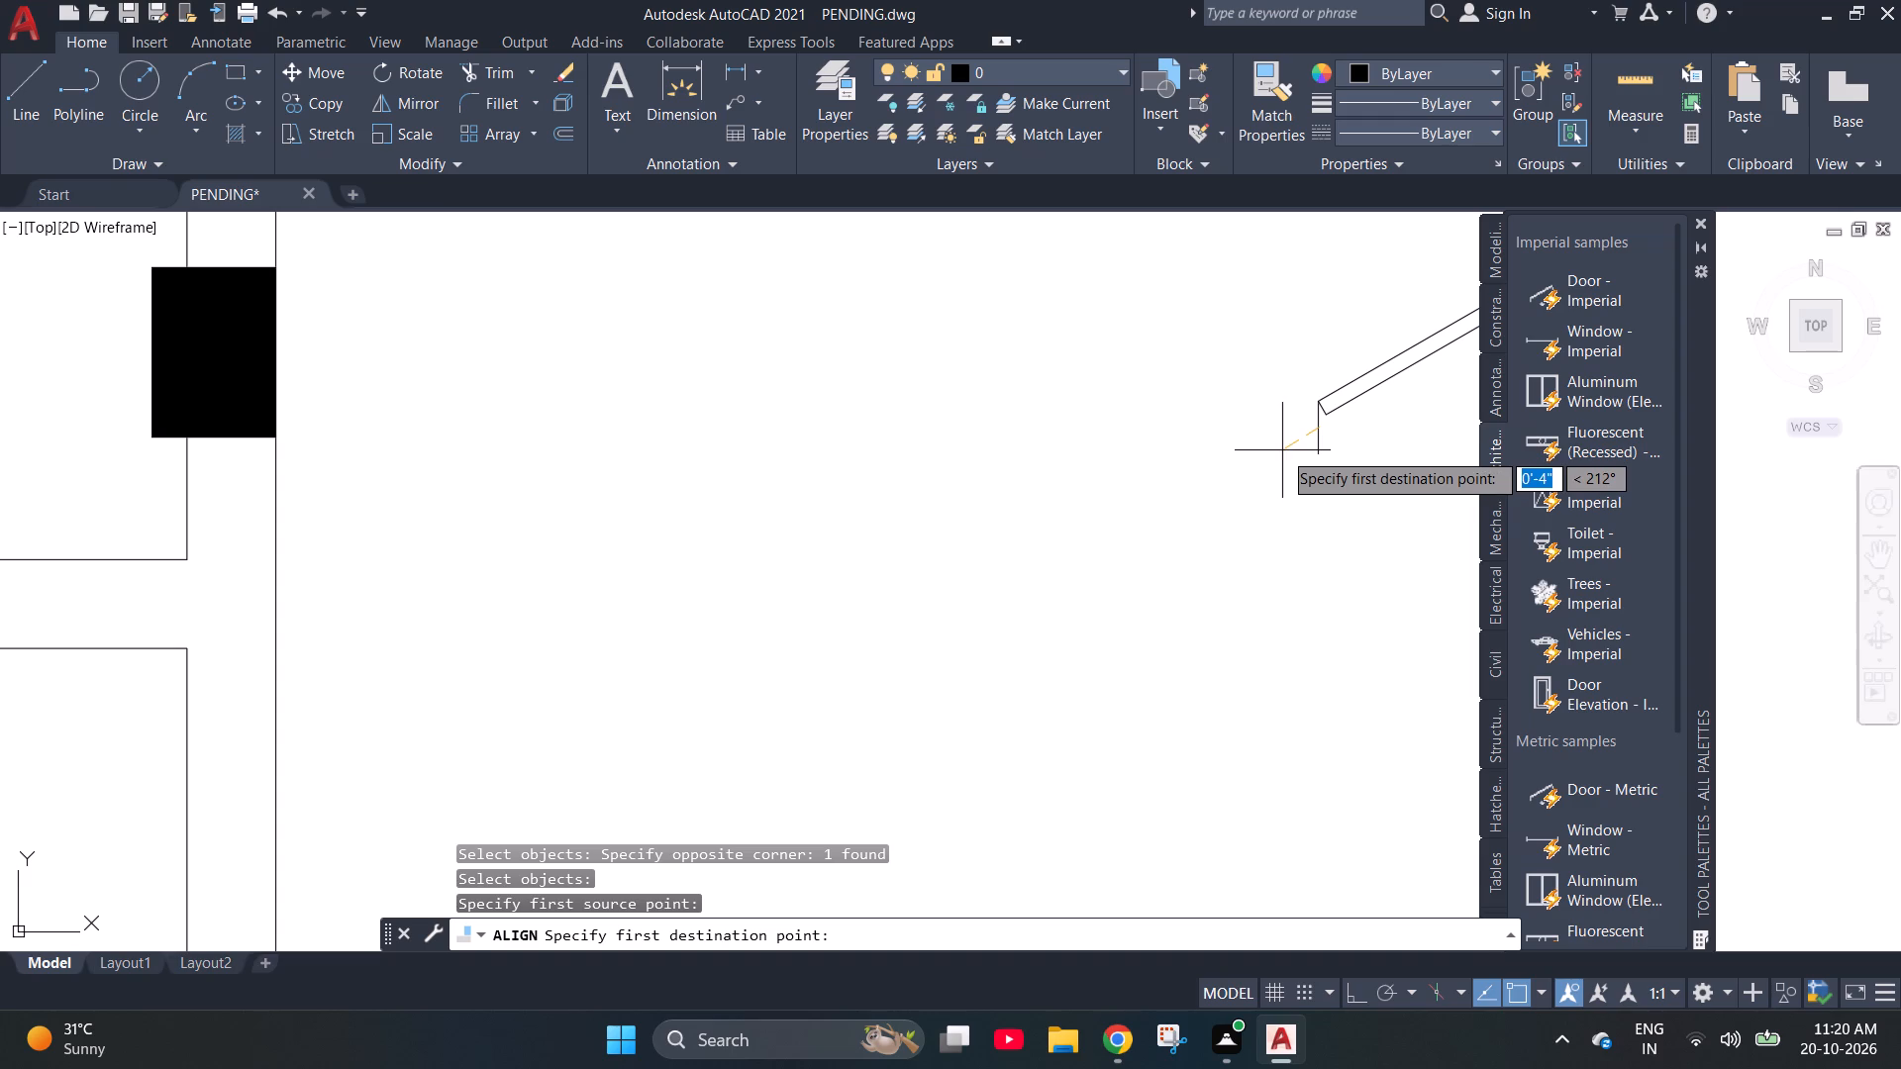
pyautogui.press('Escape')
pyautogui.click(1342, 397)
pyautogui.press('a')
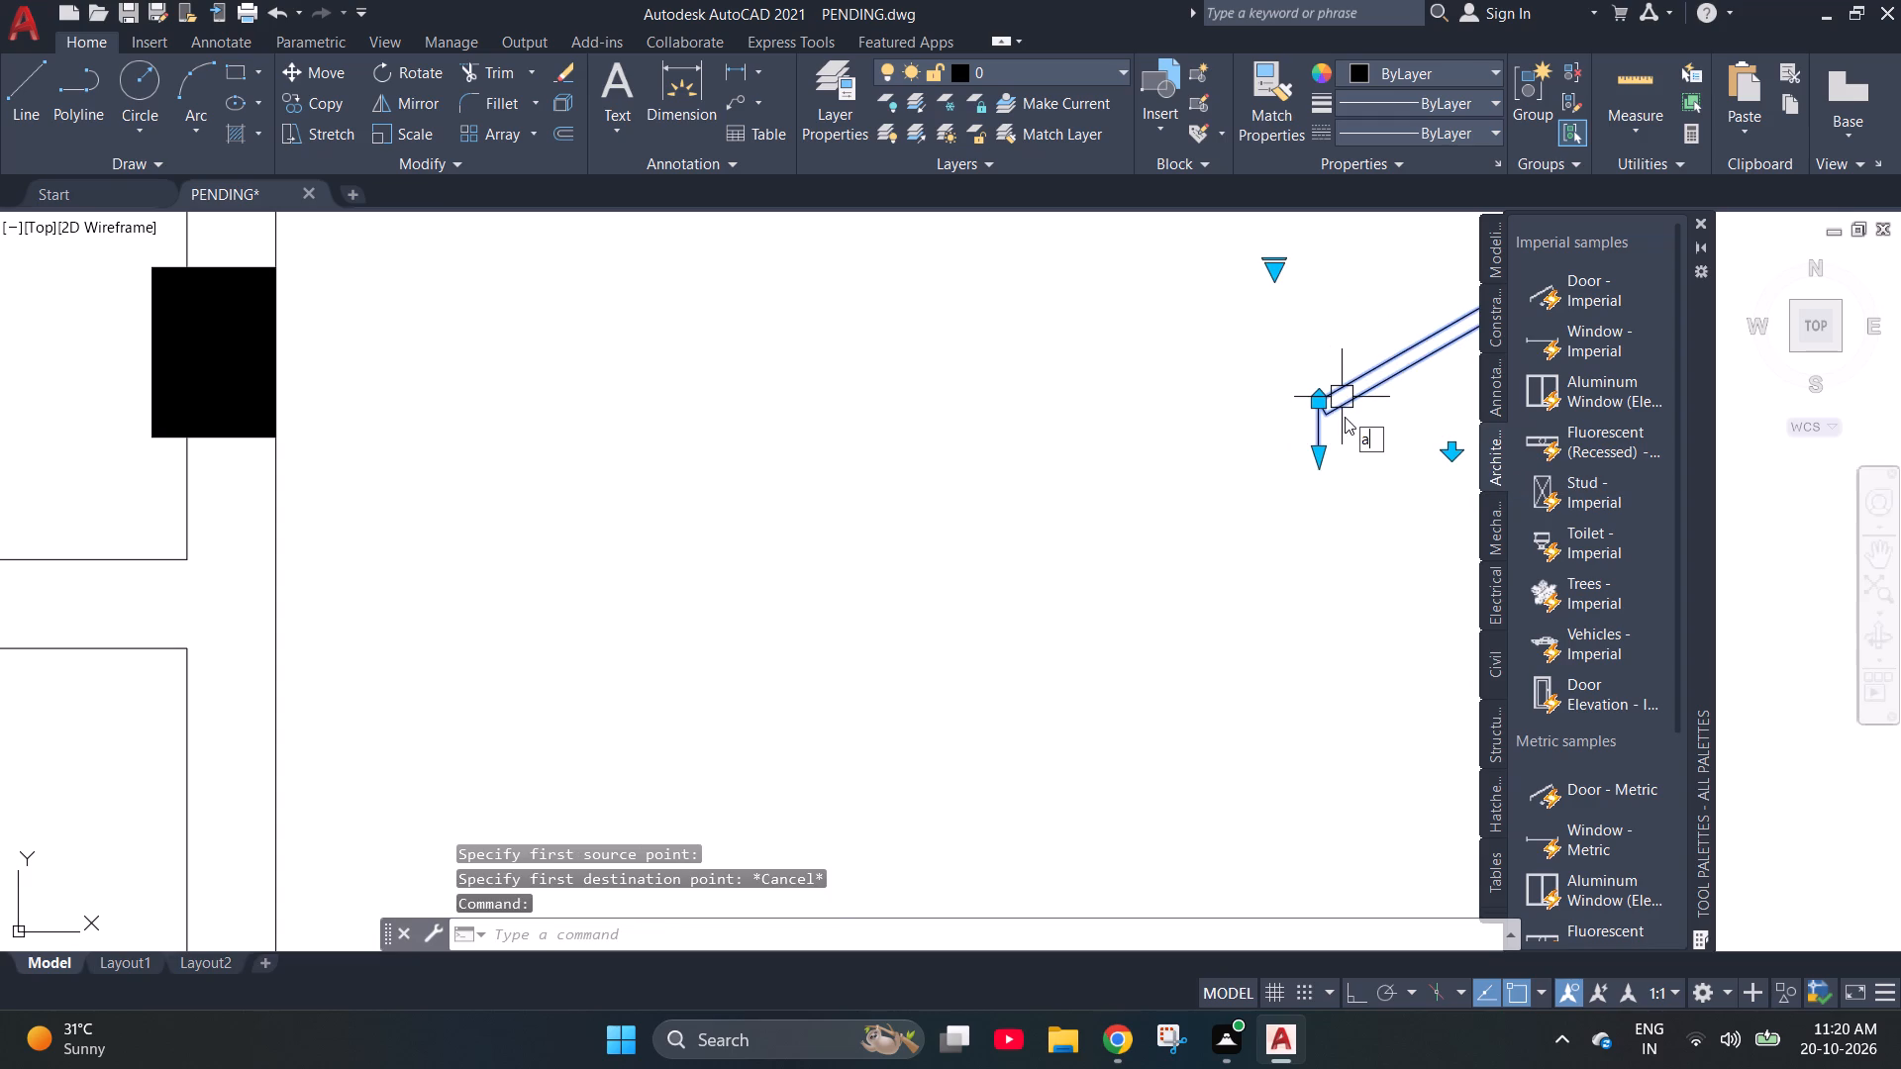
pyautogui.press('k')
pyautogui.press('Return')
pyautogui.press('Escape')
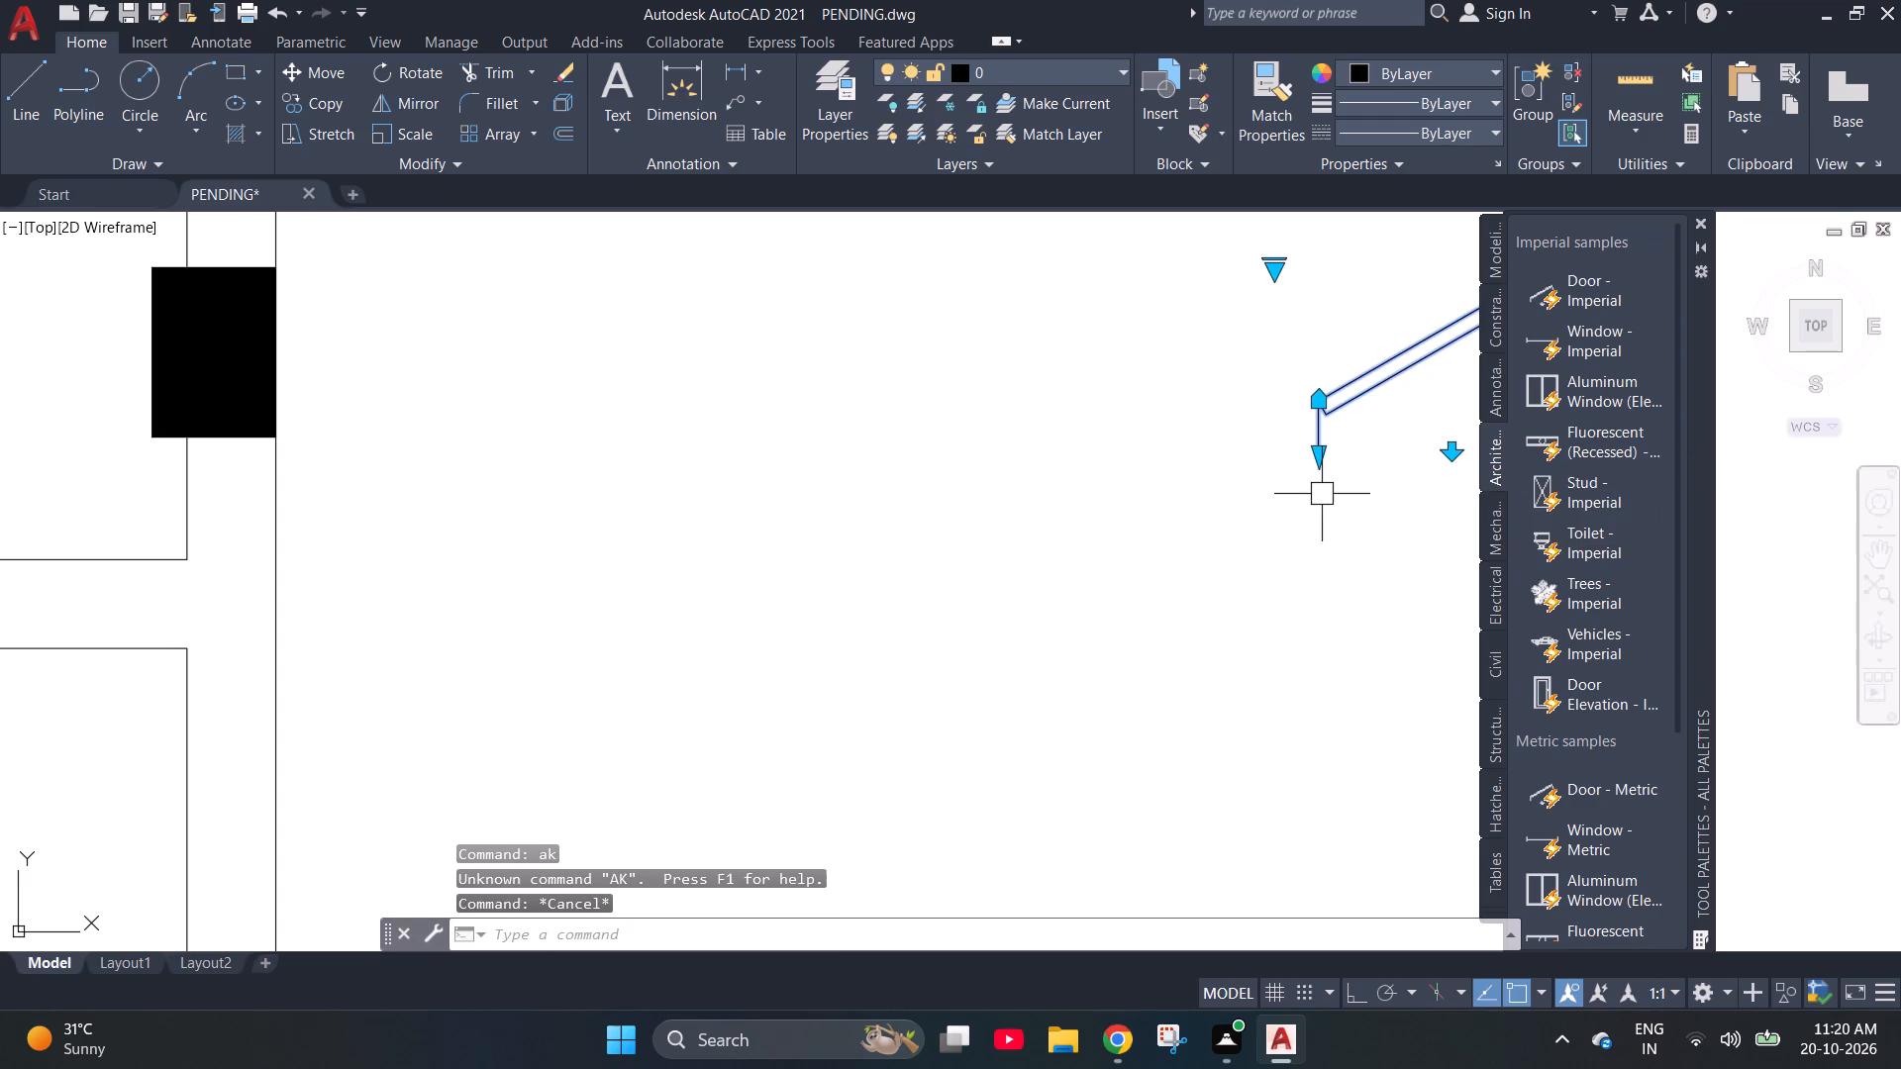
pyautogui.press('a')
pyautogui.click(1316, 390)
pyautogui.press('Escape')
# Align the copied door, with scaling, into the opening between the left column and the upper-left room's horizontal partition wall.
pyautogui.click(1323, 417)
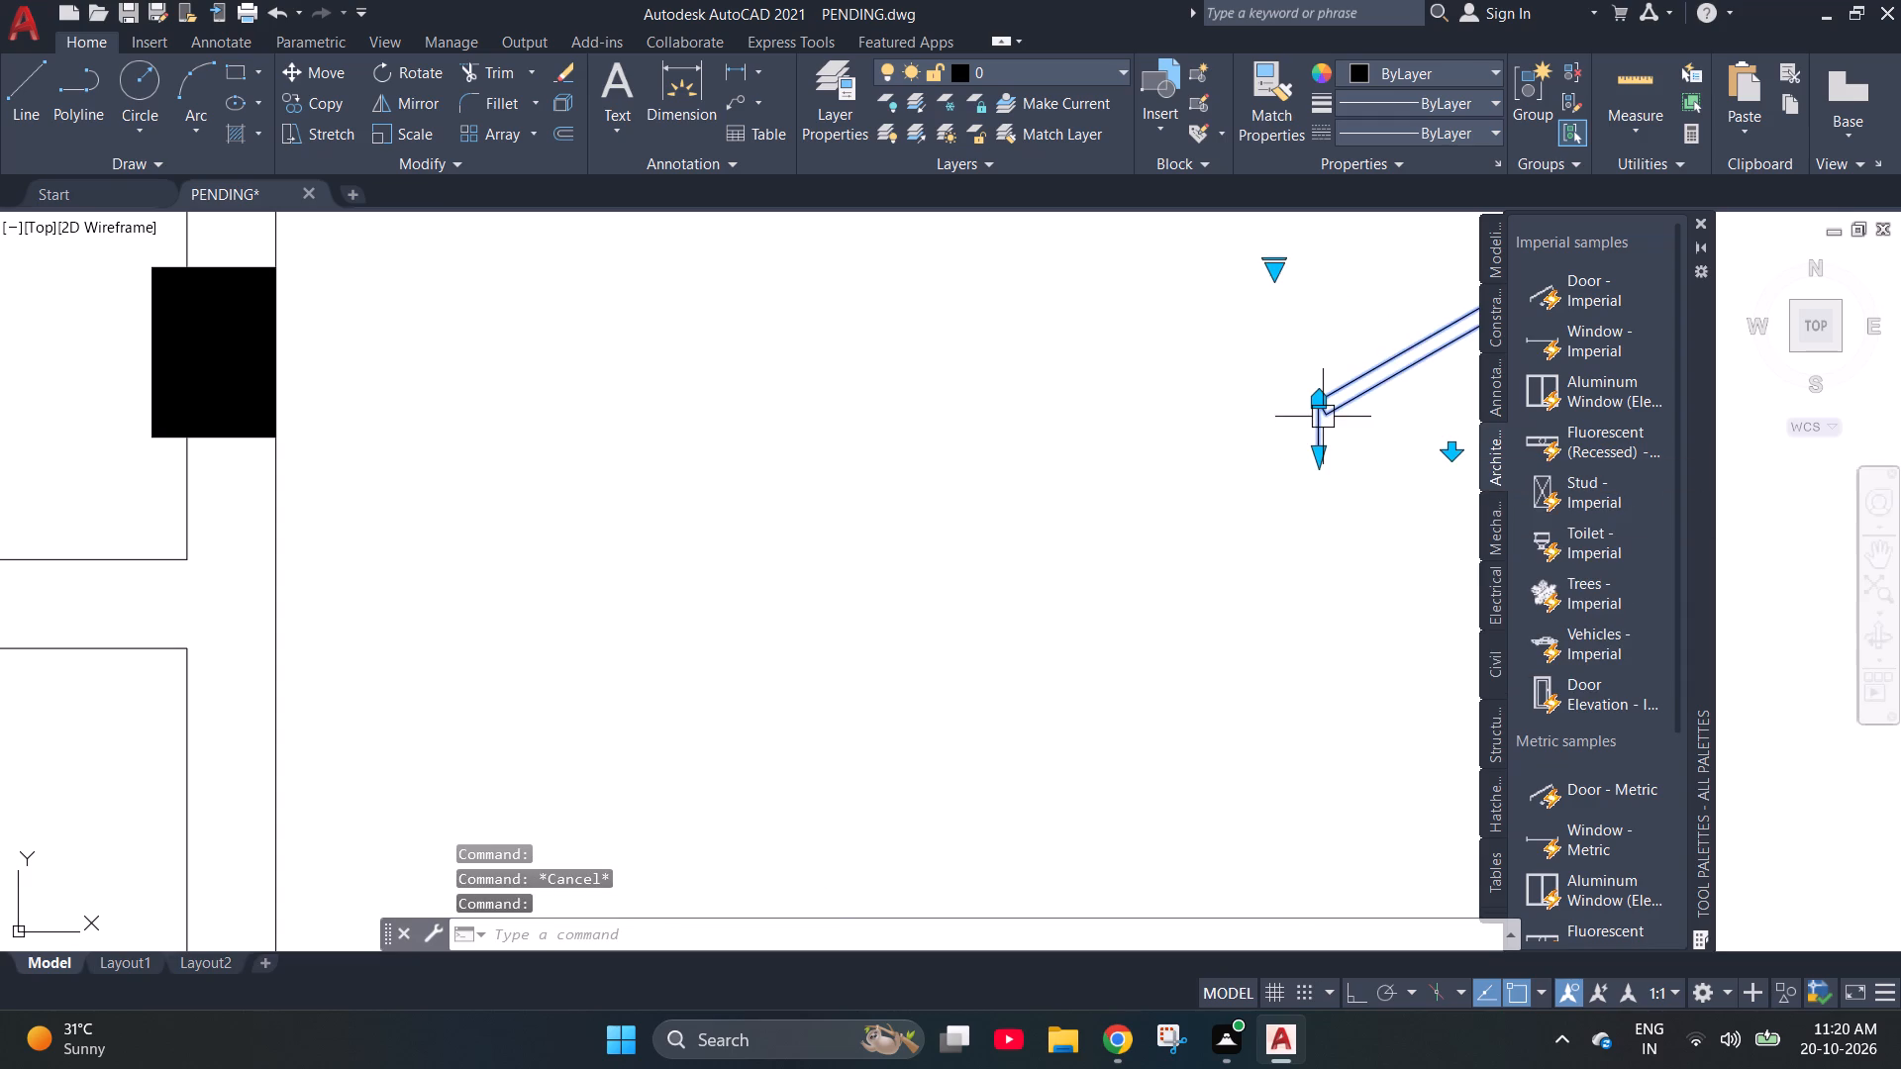
pyautogui.write('al')
pyautogui.press('Return')
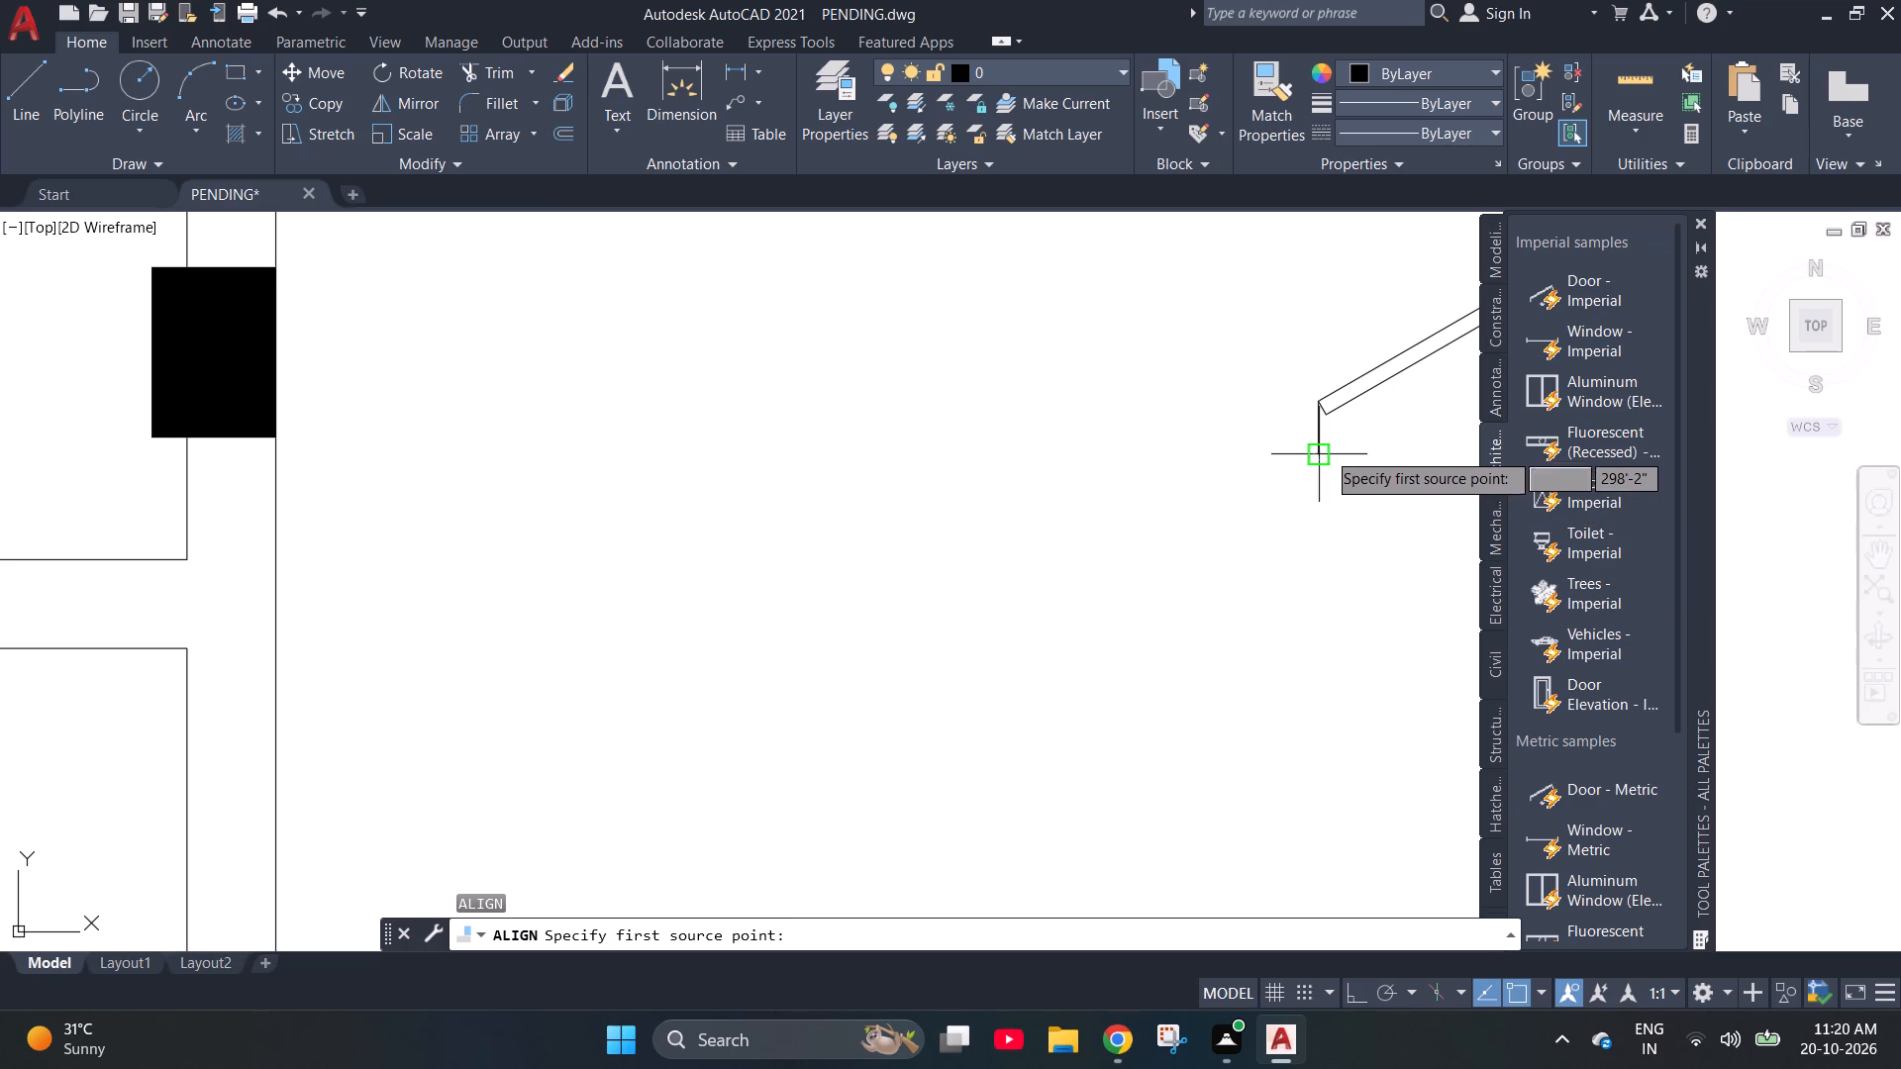
pyautogui.click(1326, 450)
pyautogui.scroll(-3, 1312, 556)
pyautogui.scroll(4, 381, 514)
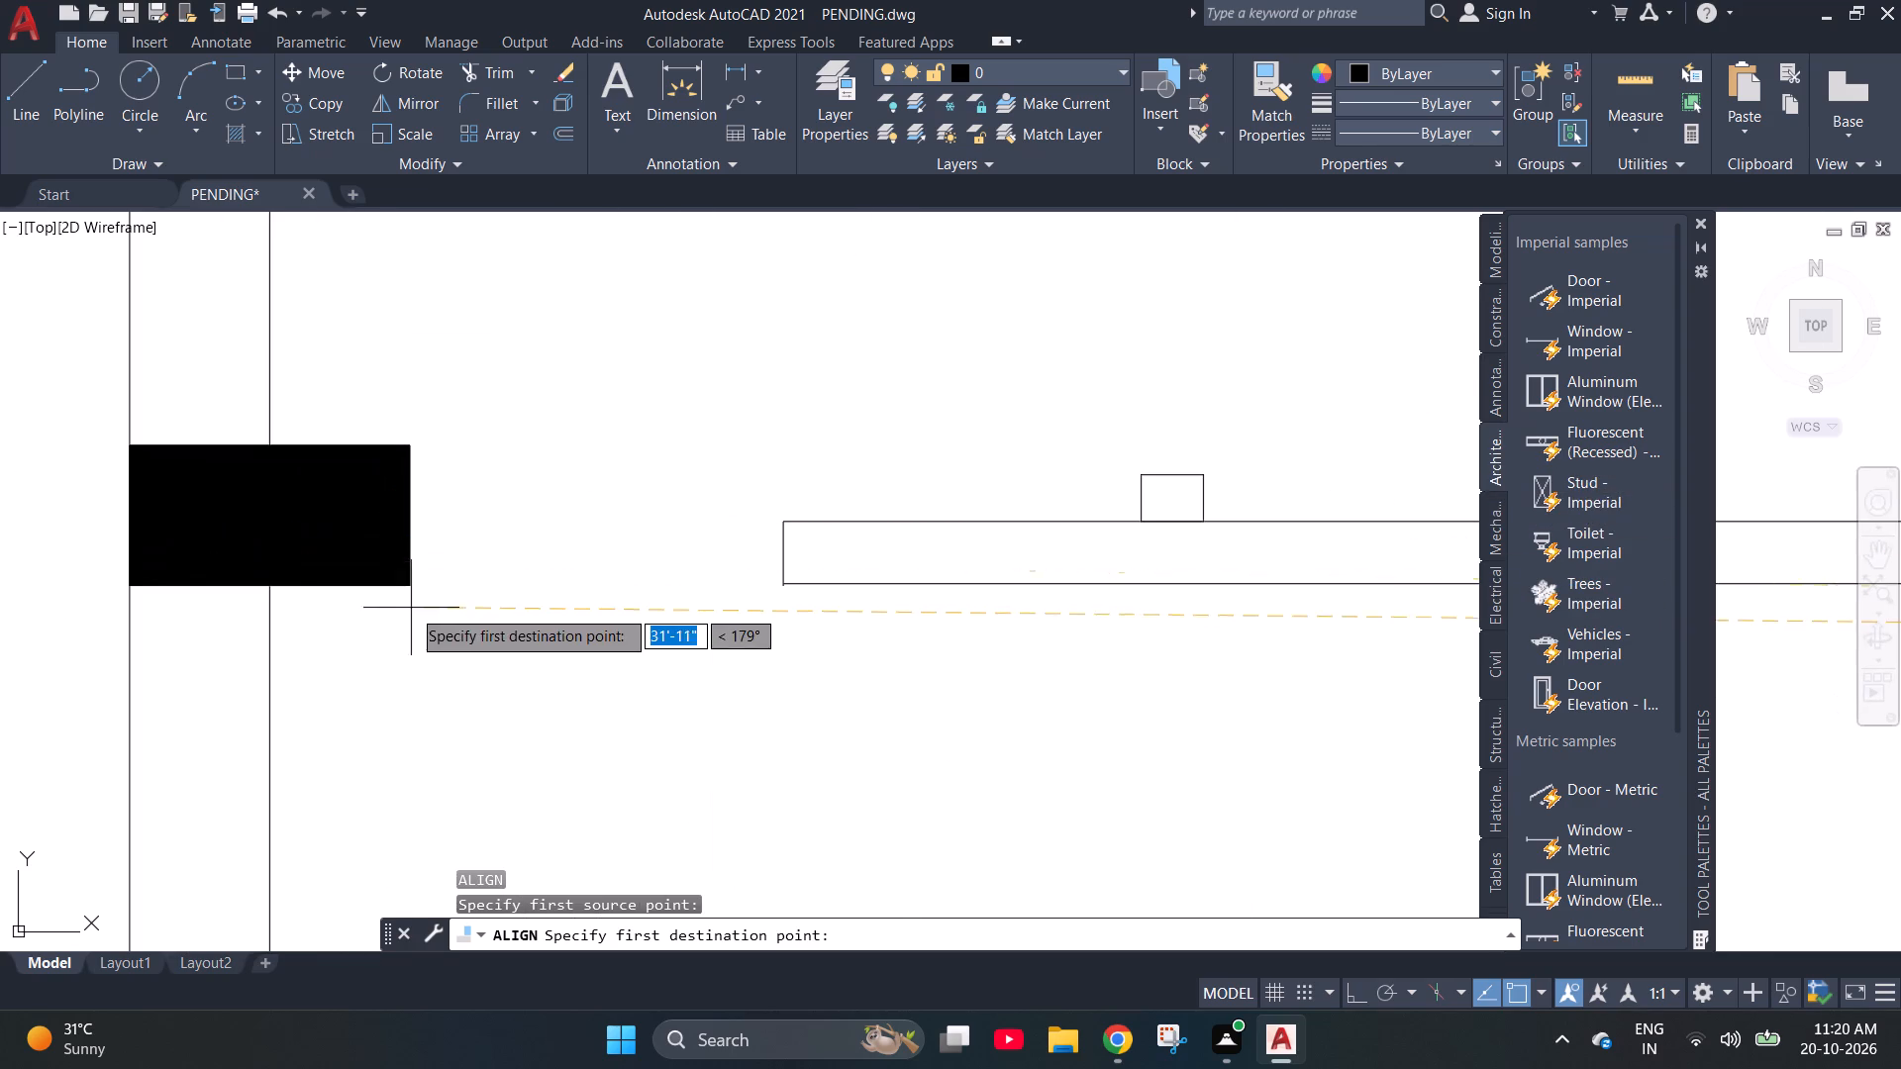
pyautogui.click(407, 583)
pyautogui.scroll(-6, 402, 583)
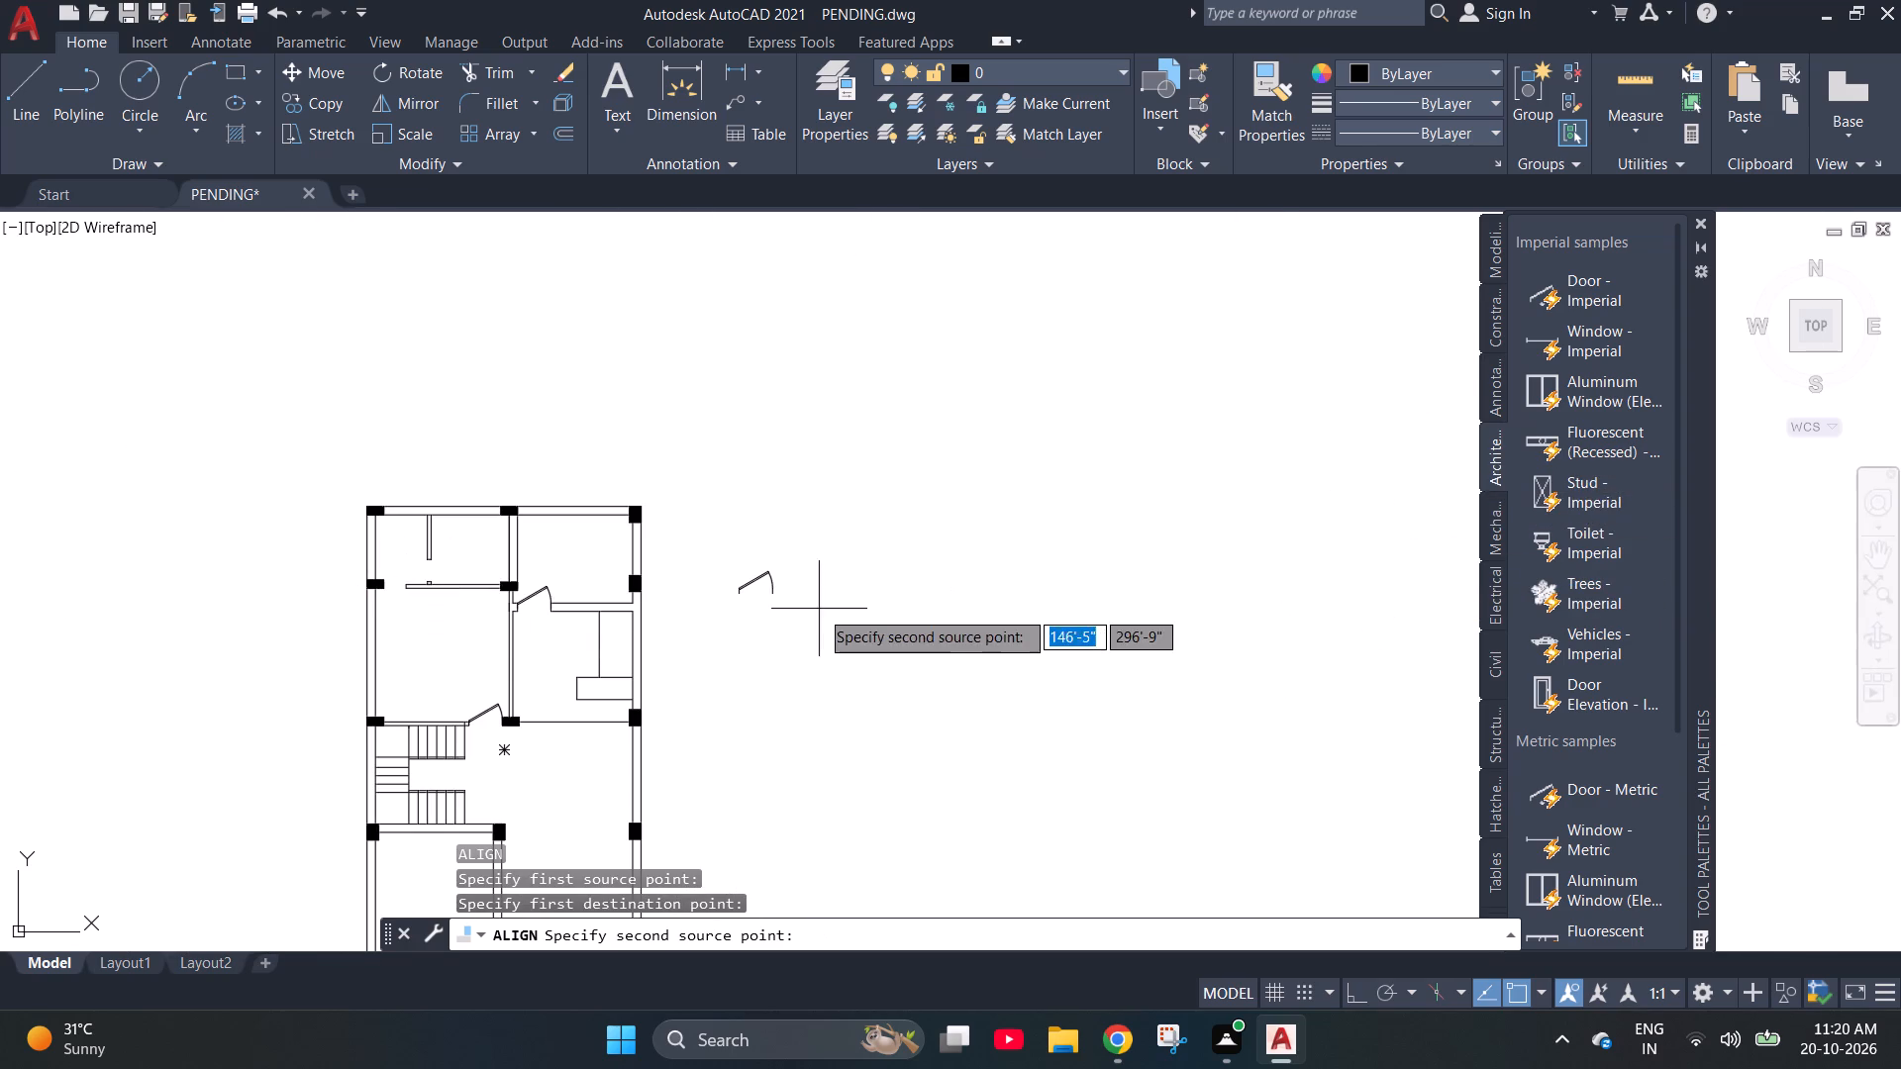
pyautogui.scroll(3, 782, 599)
pyautogui.scroll(3, 644, 586)
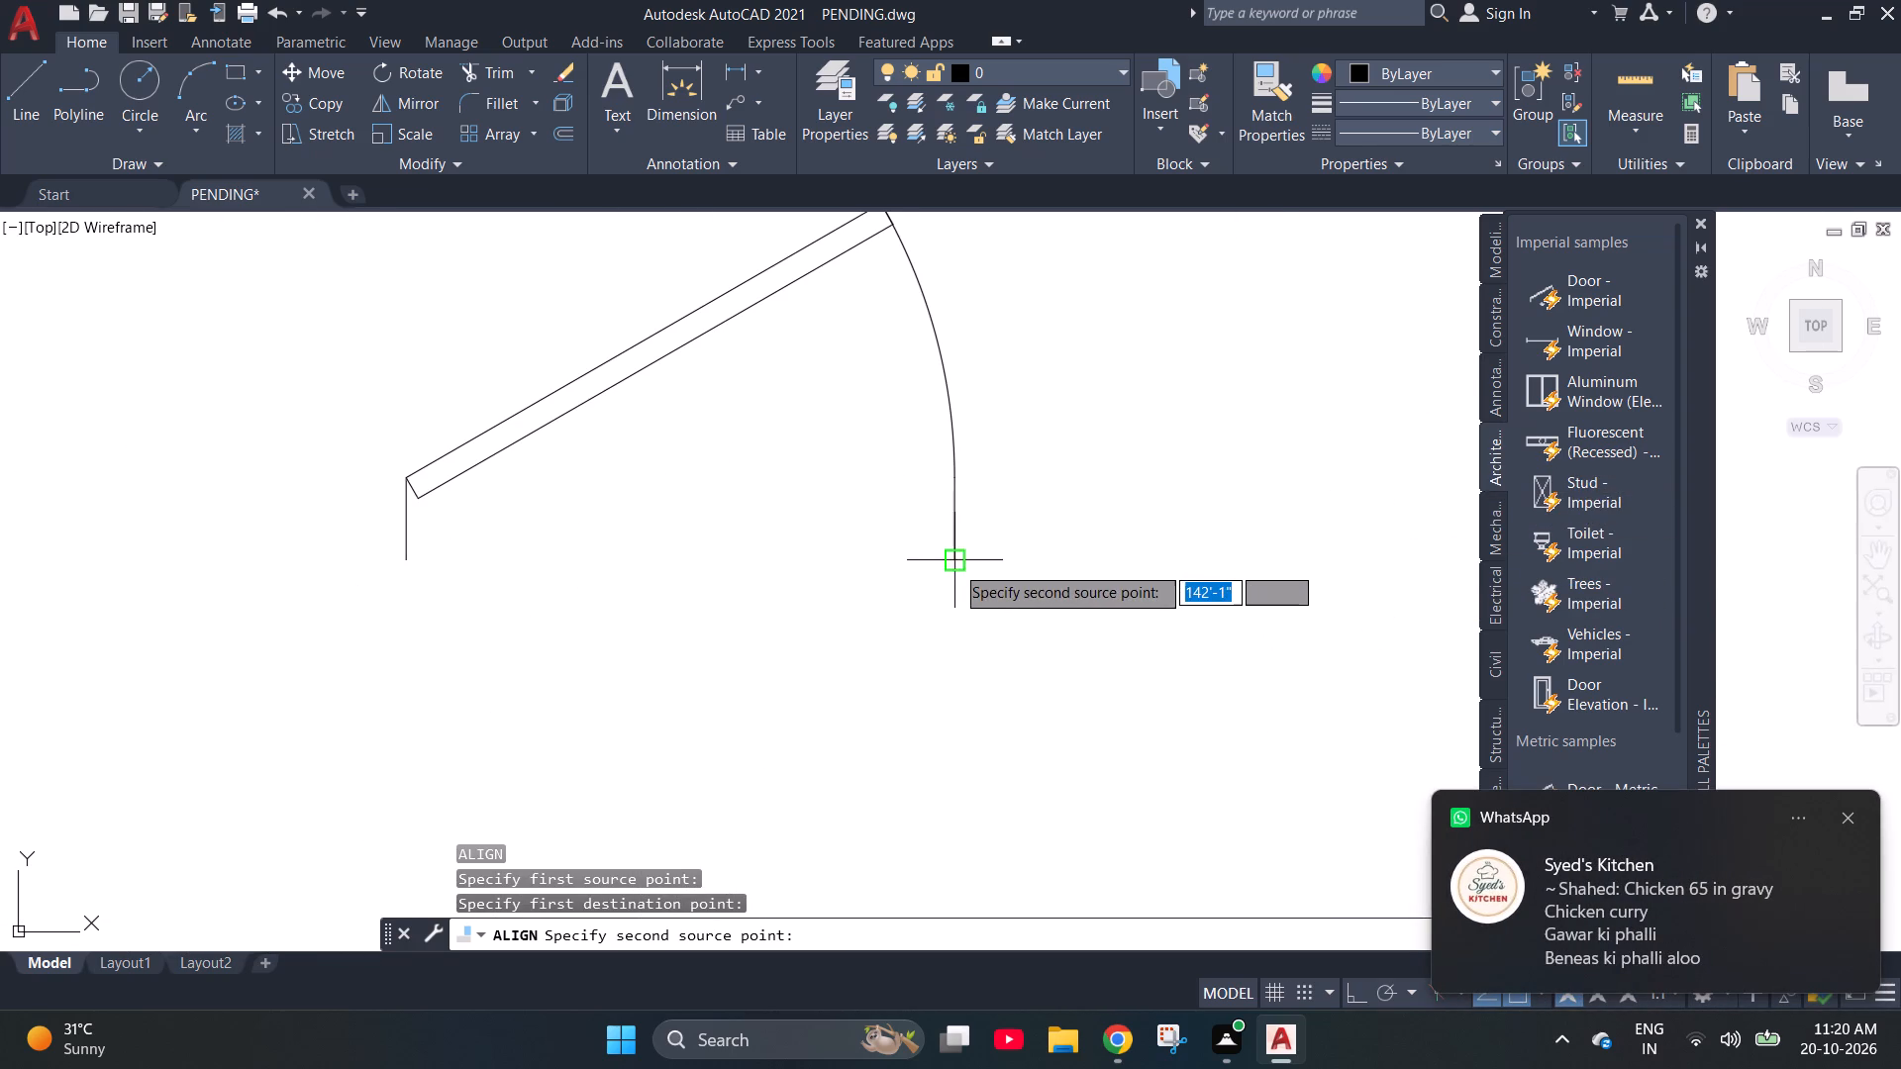
pyautogui.click(951, 563)
pyautogui.scroll(-3, 1005, 570)
pyautogui.scroll(-2, 716, 614)
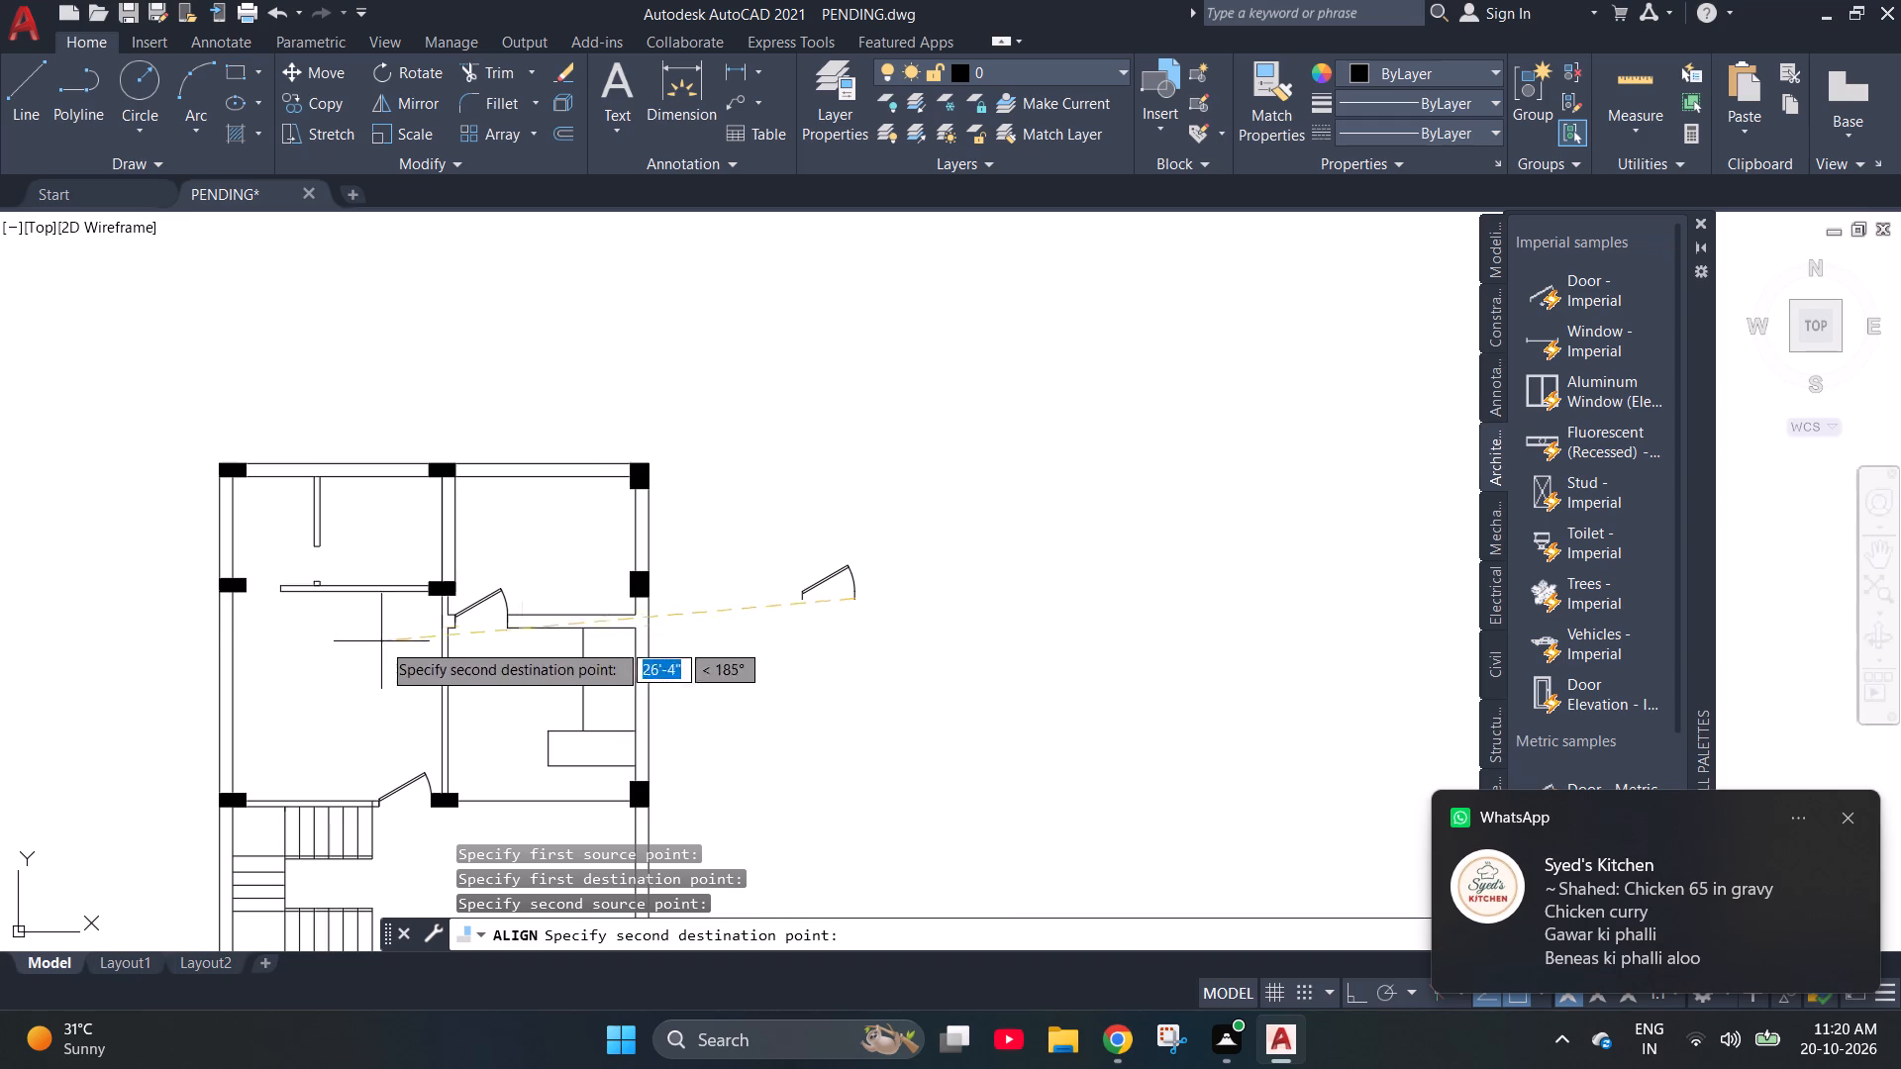
pyautogui.scroll(4, 185, 589)
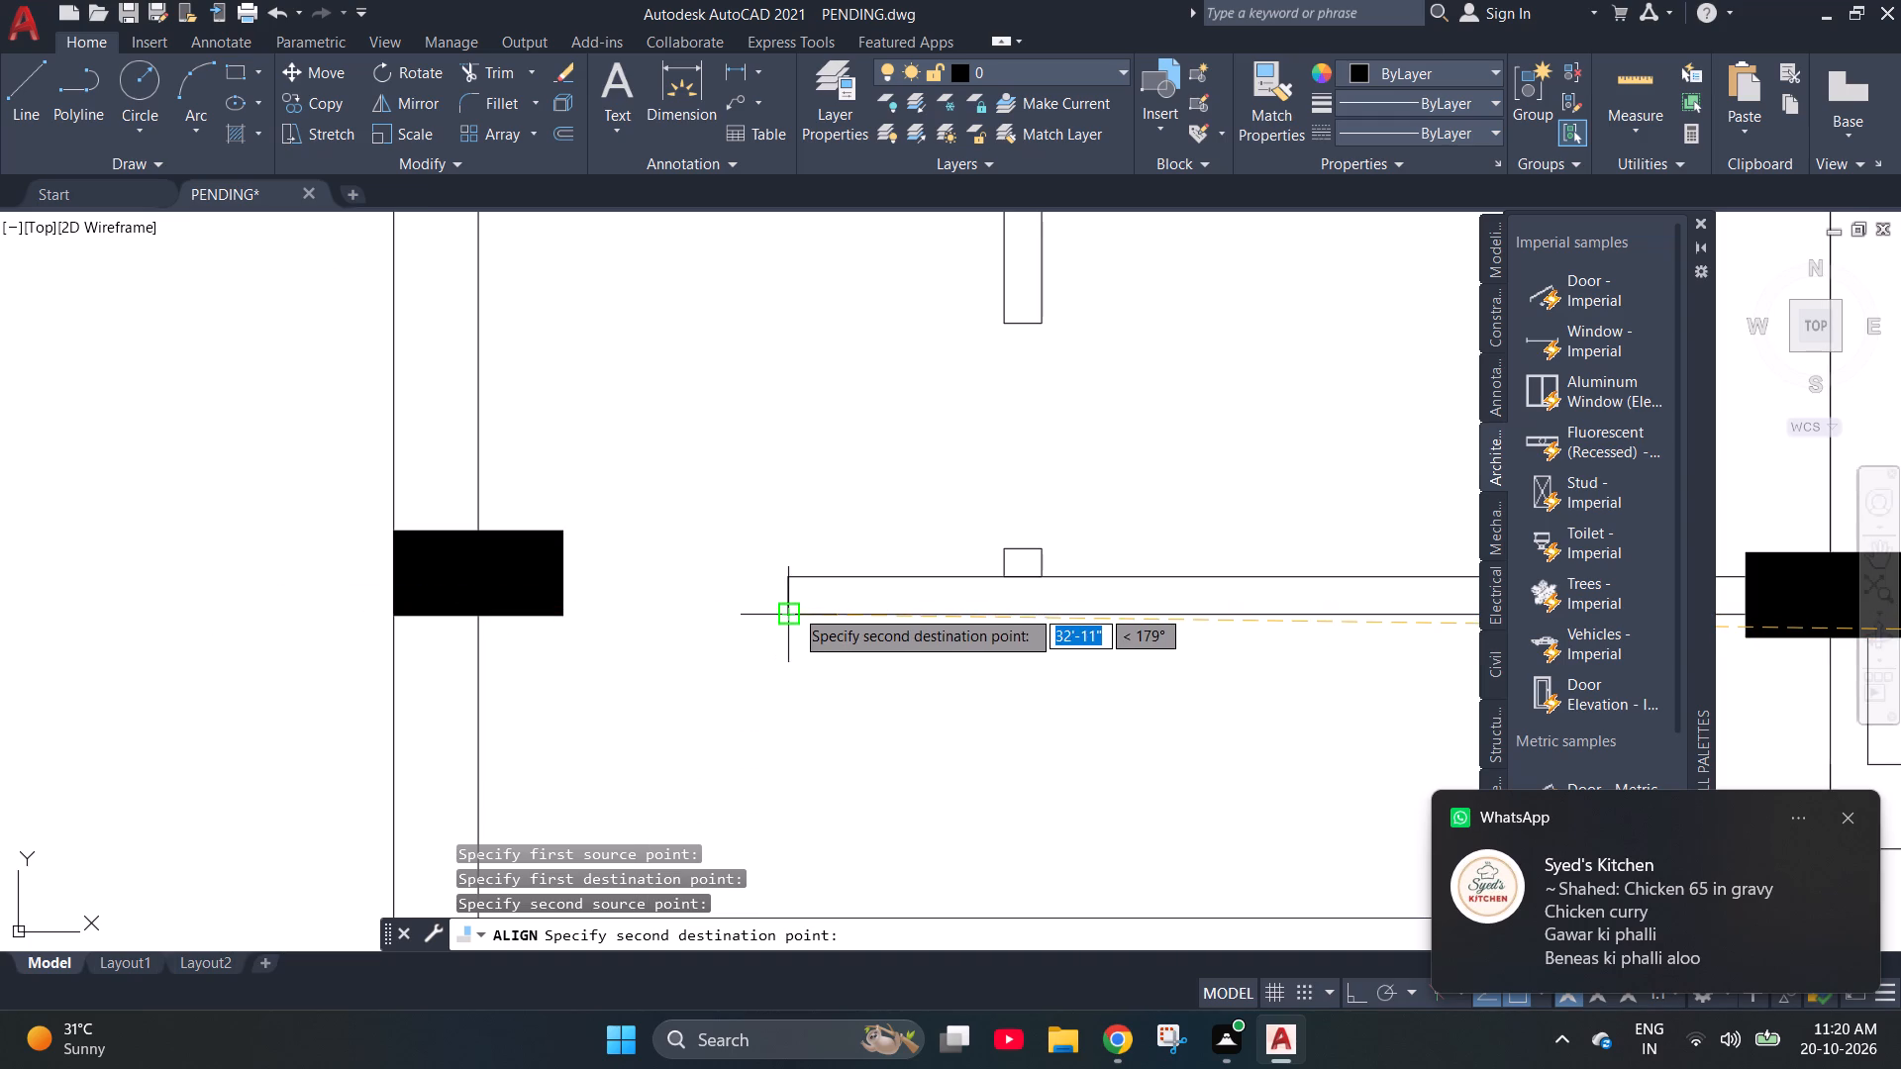
pyautogui.click(794, 608)
pyautogui.press('space')
pyautogui.write('y')
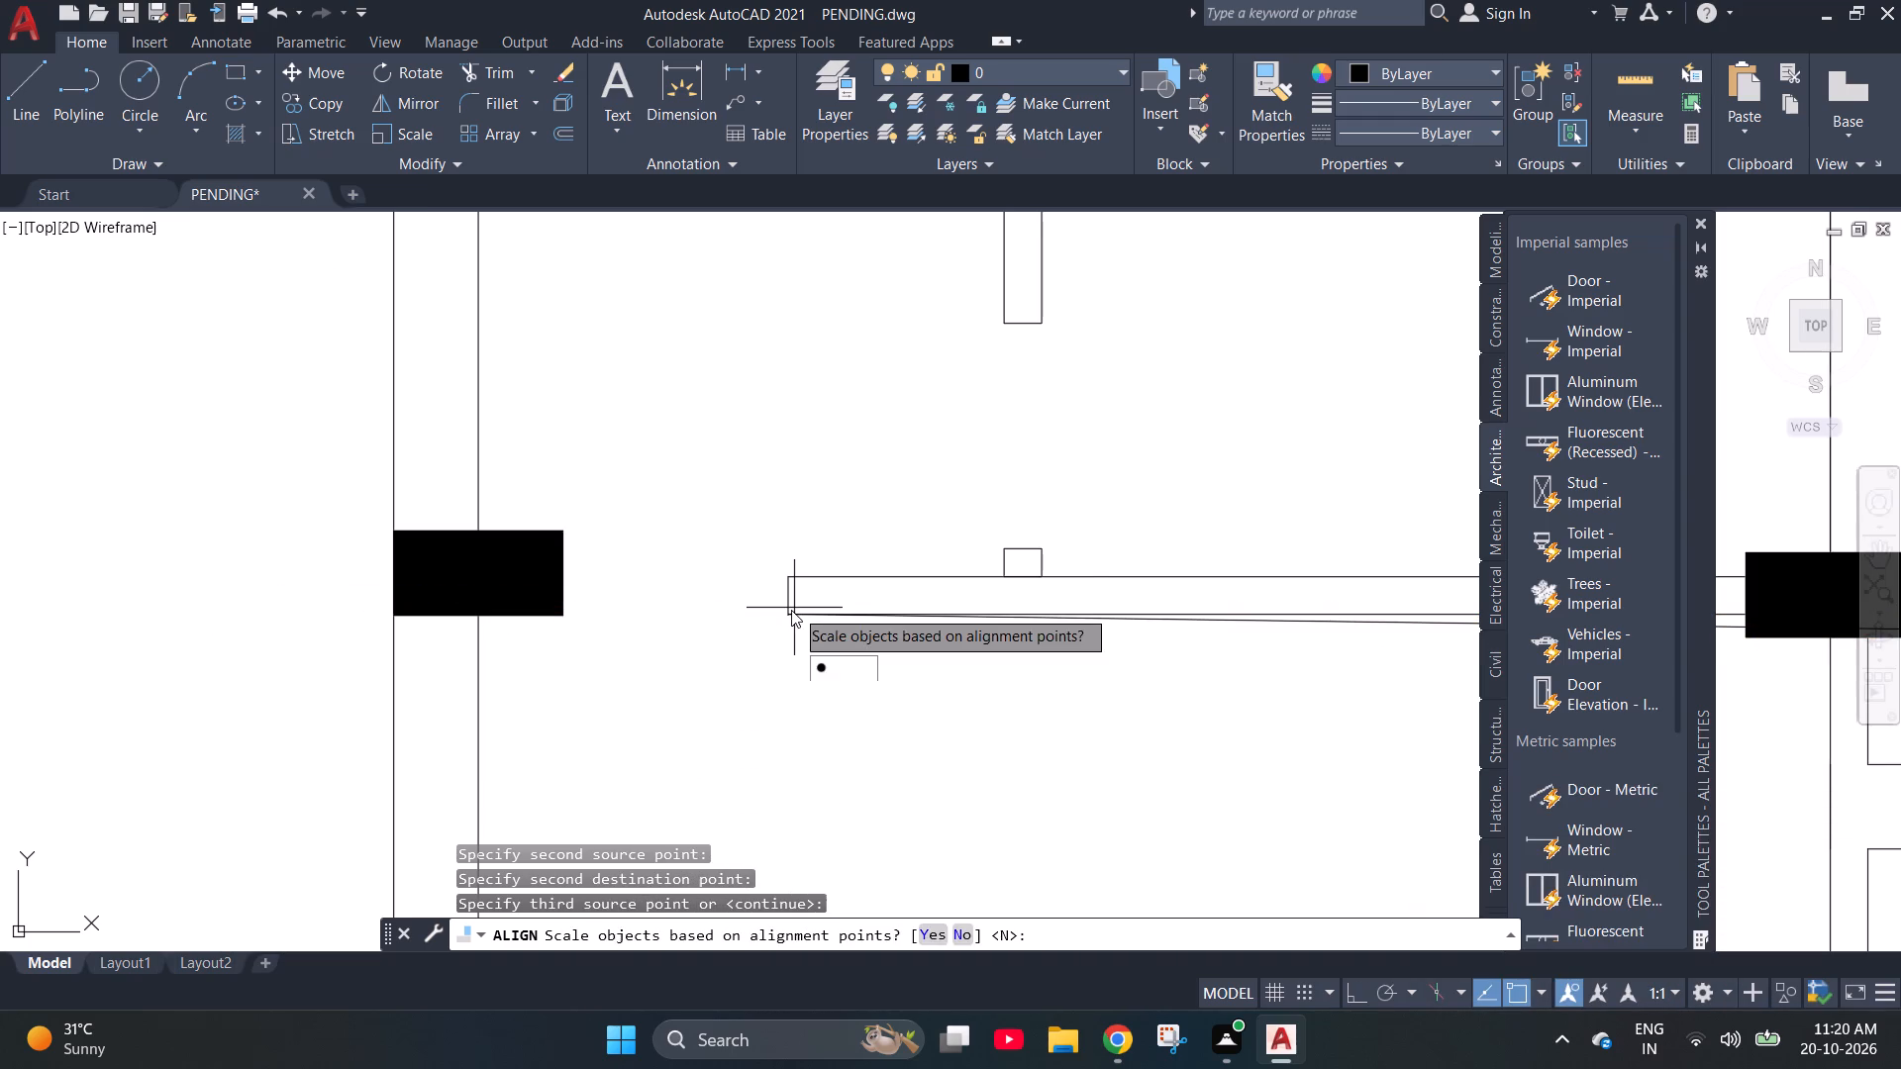
pyautogui.press('space')
pyautogui.press('Escape')
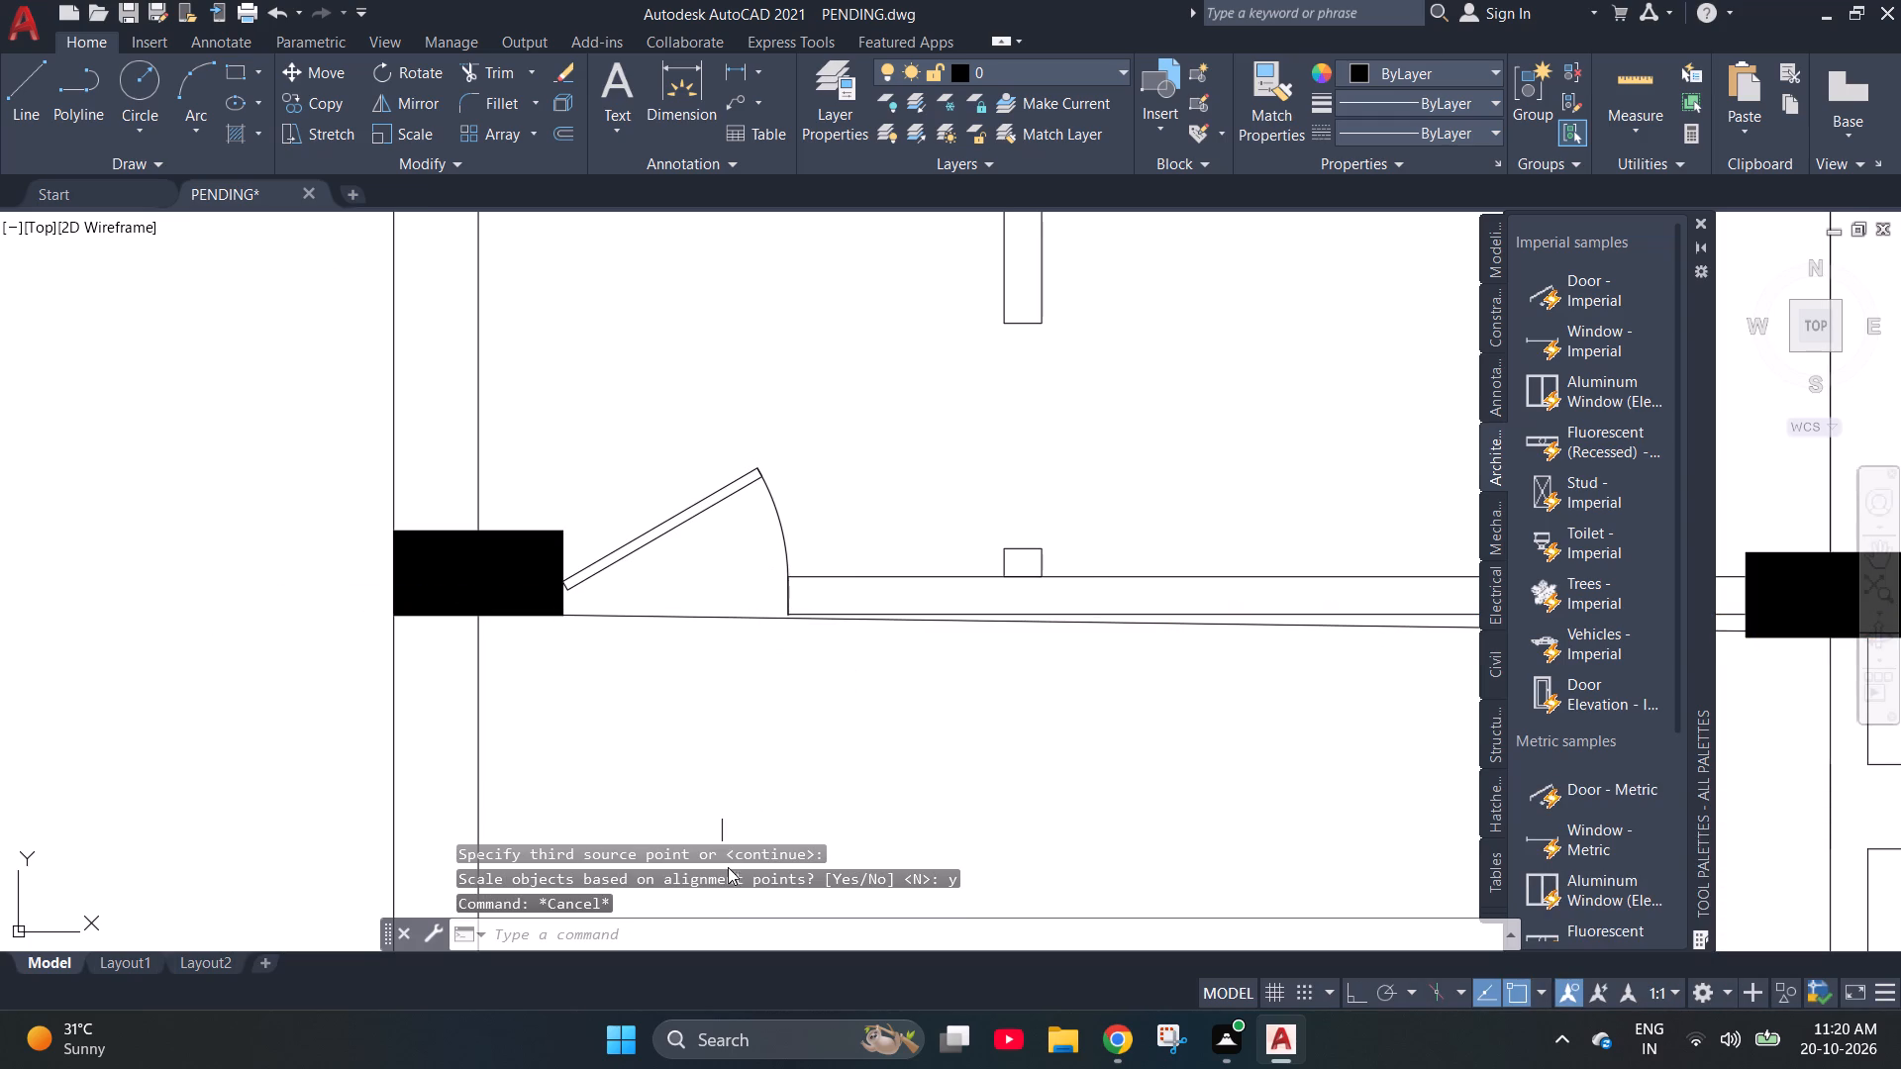
pyautogui.click(782, 515)
pyautogui.scroll(-1, 649, 692)
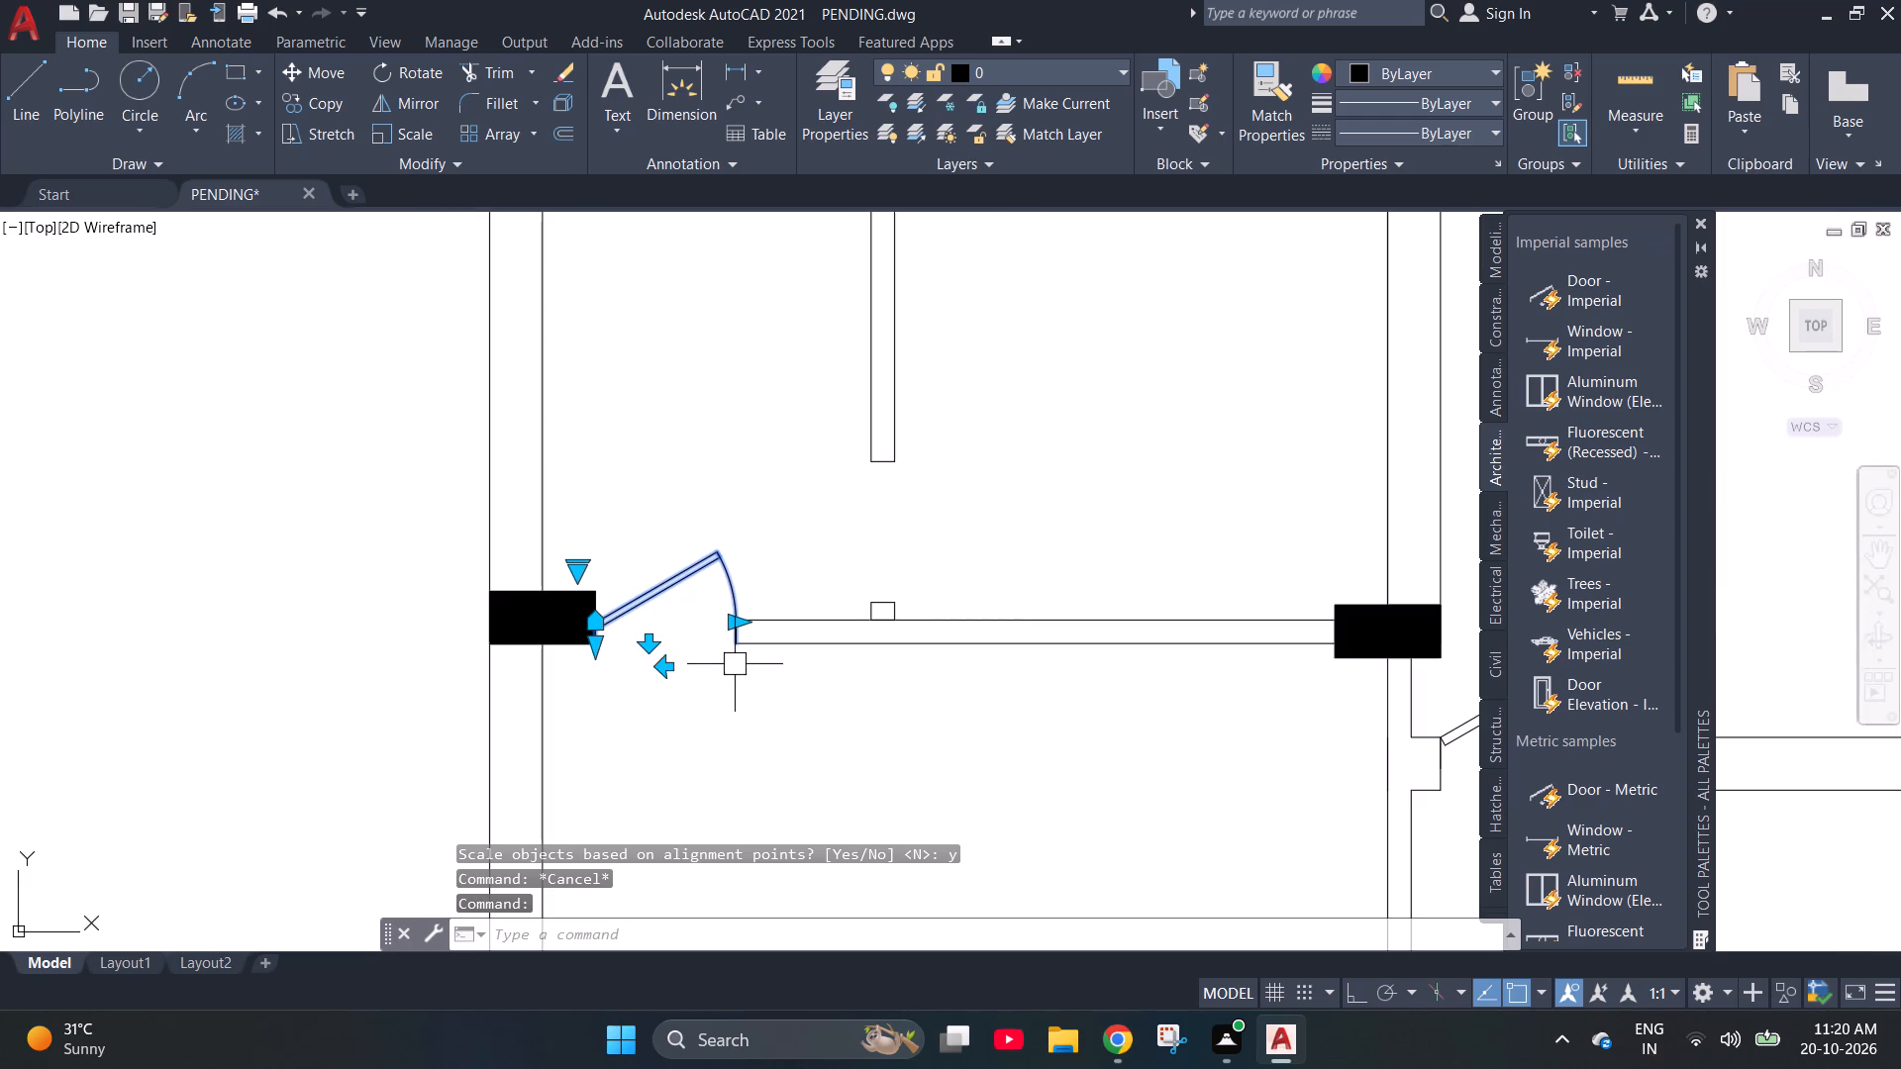
pyautogui.press('Escape')
# Place six copies of the door beside the upper-left room's left column in the empty area left of the plan.
pyautogui.scroll(-3, 366, 642)
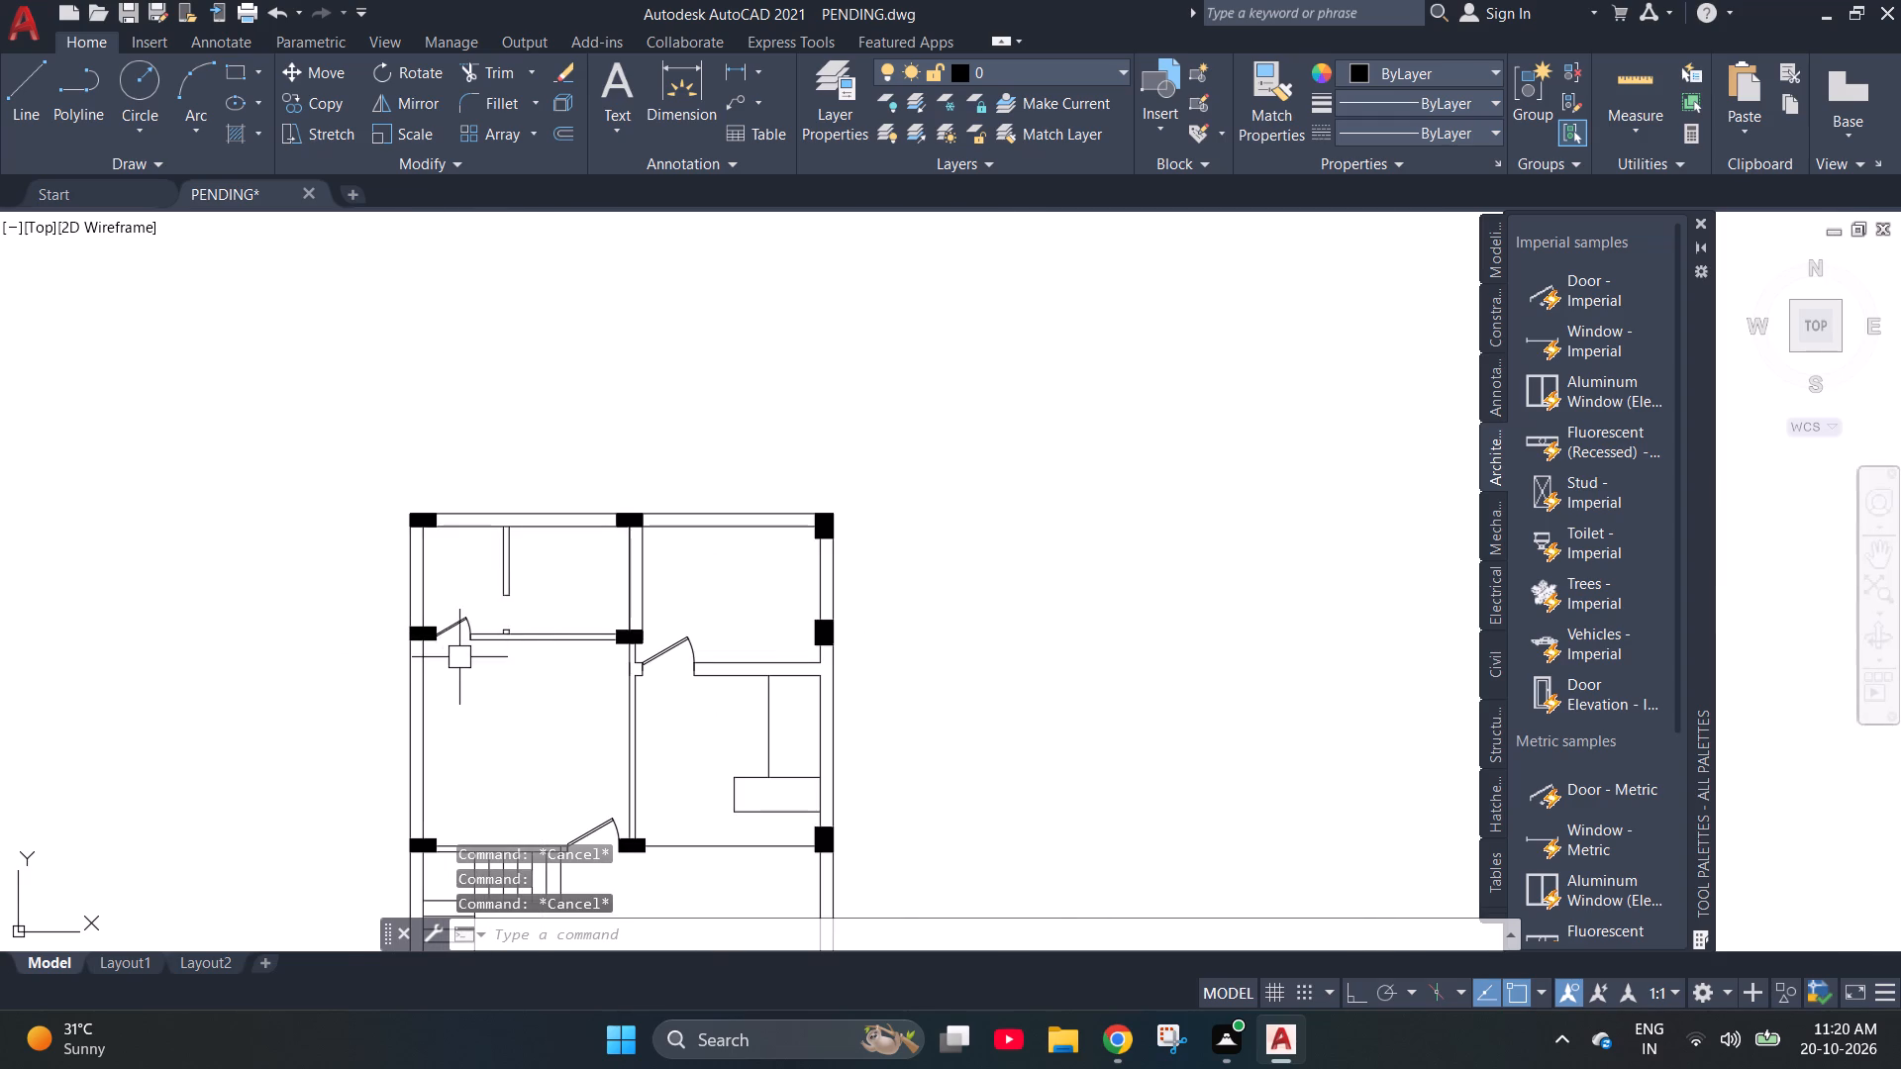
pyautogui.scroll(3, 448, 628)
pyautogui.click(448, 628)
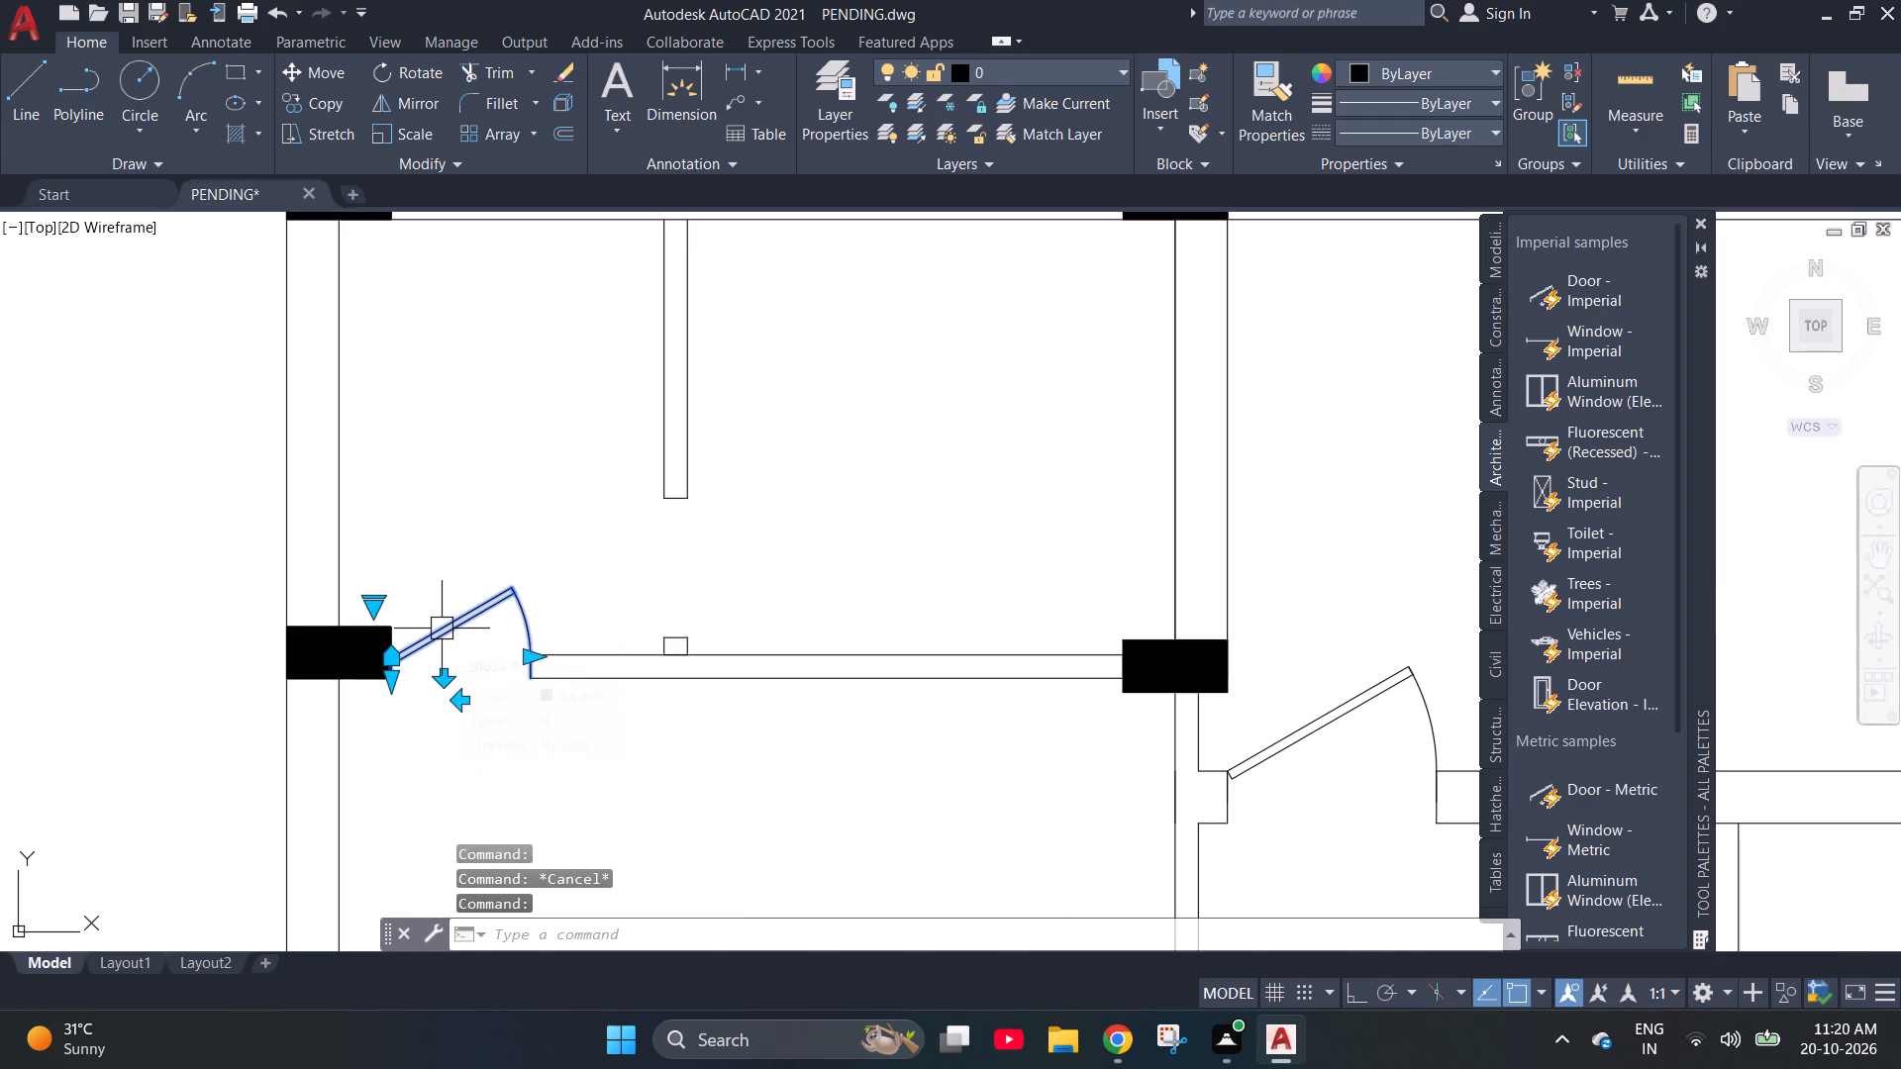
pyautogui.write('co')
pyautogui.press('Return')
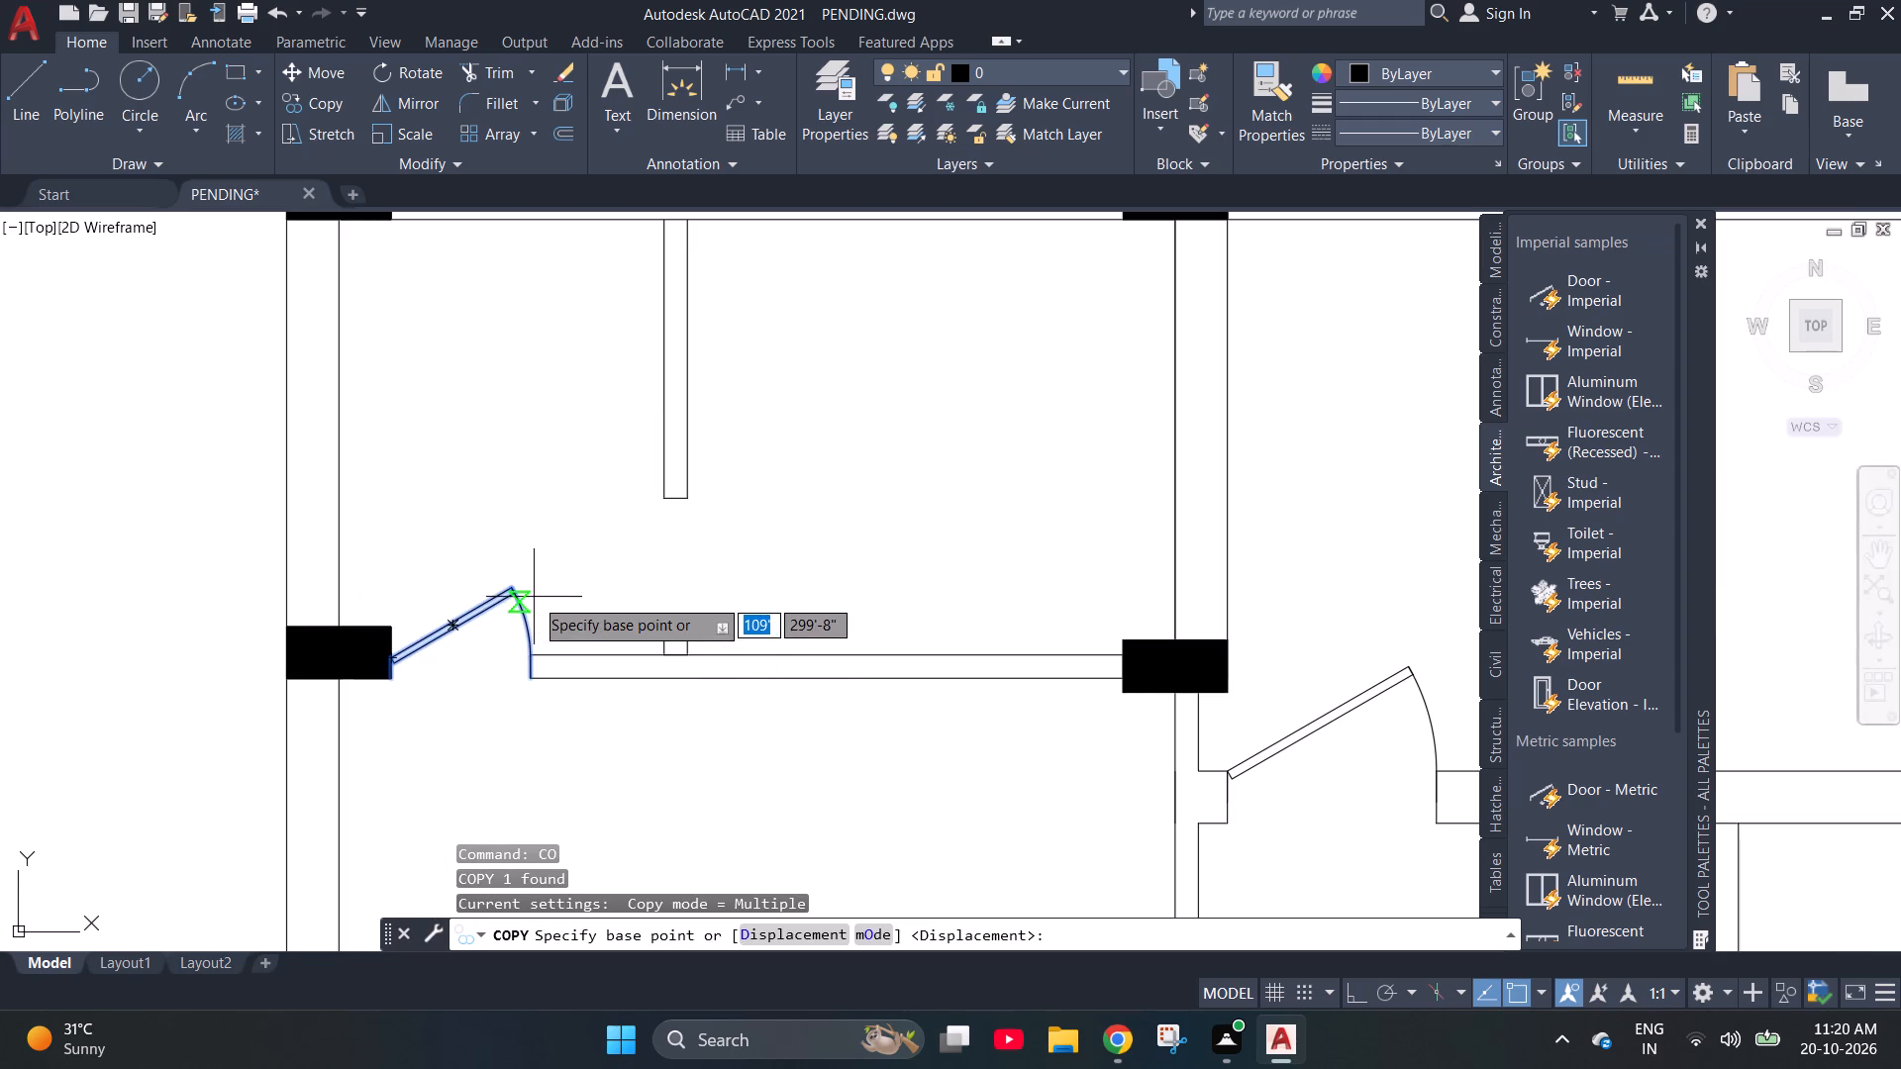
pyautogui.click(511, 590)
pyautogui.scroll(-2, 541, 584)
pyautogui.click(227, 467)
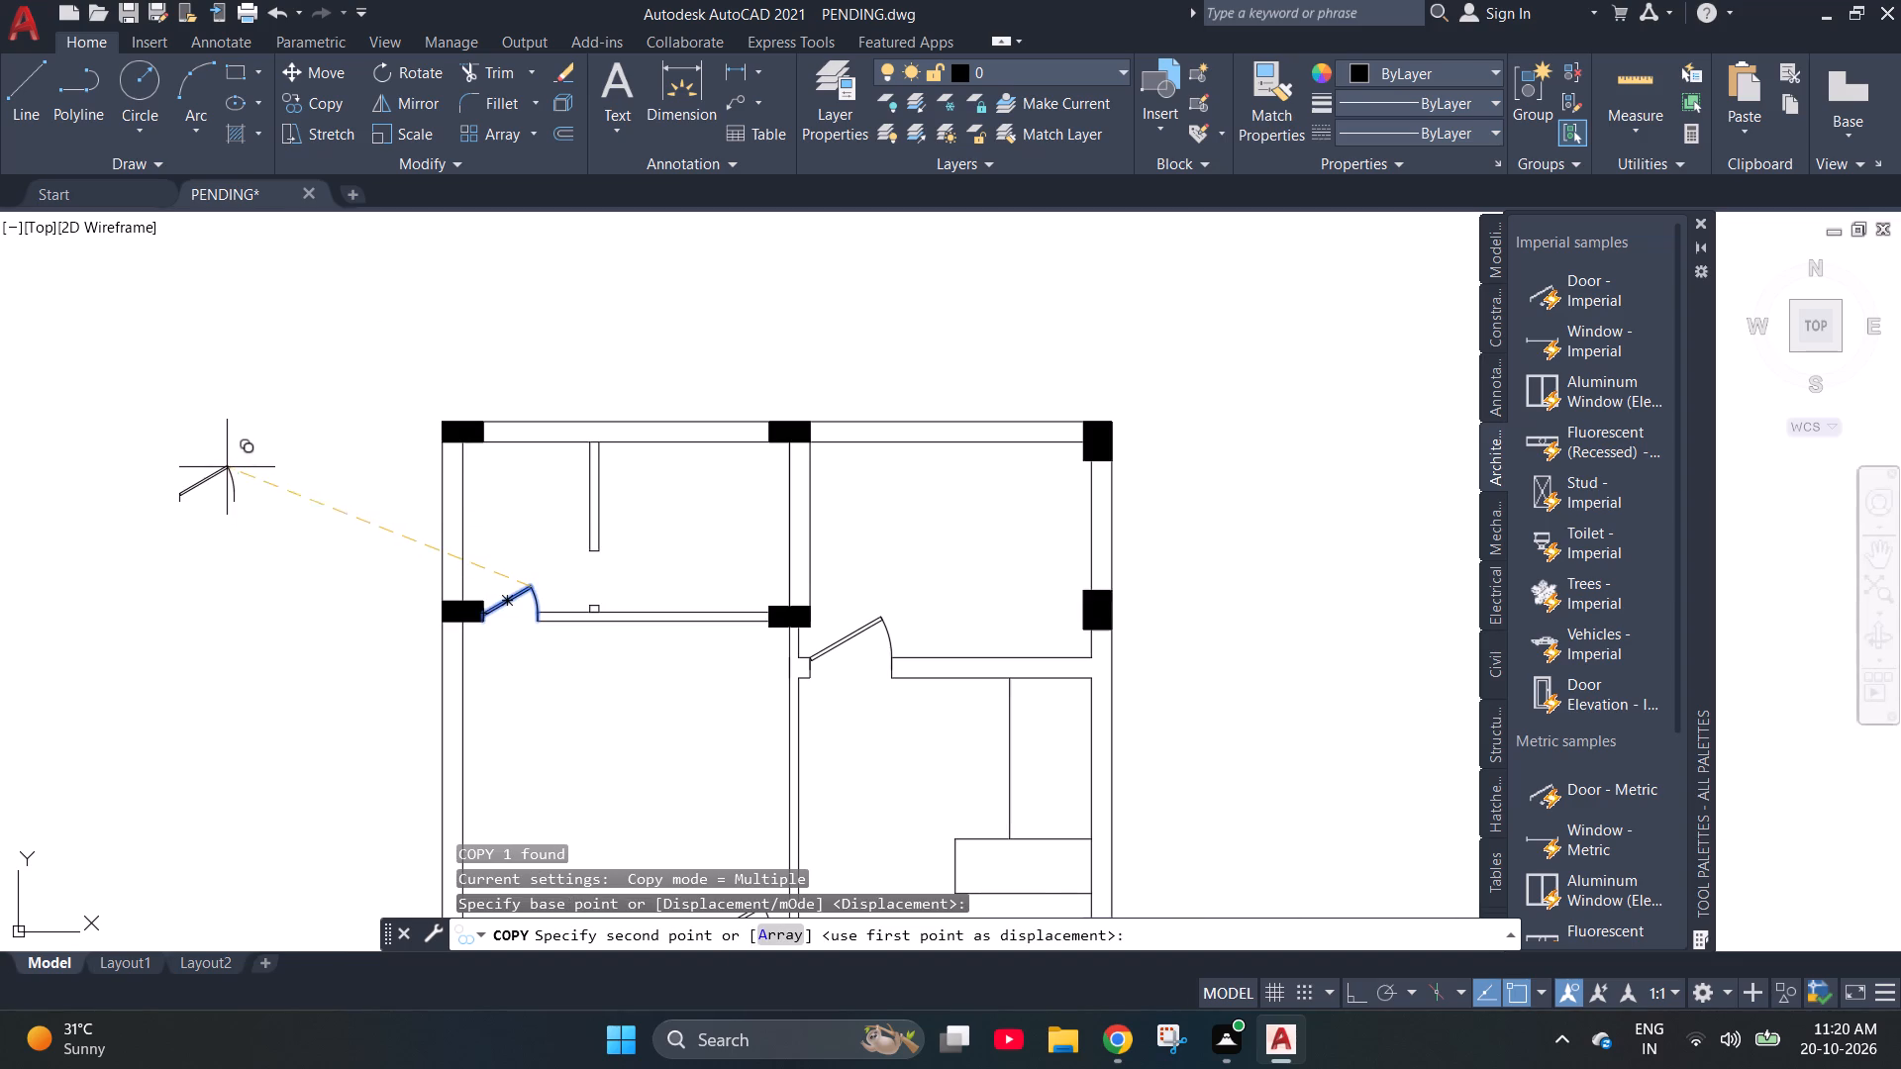
pyautogui.click(223, 547)
pyautogui.click(209, 627)
pyautogui.click(213, 742)
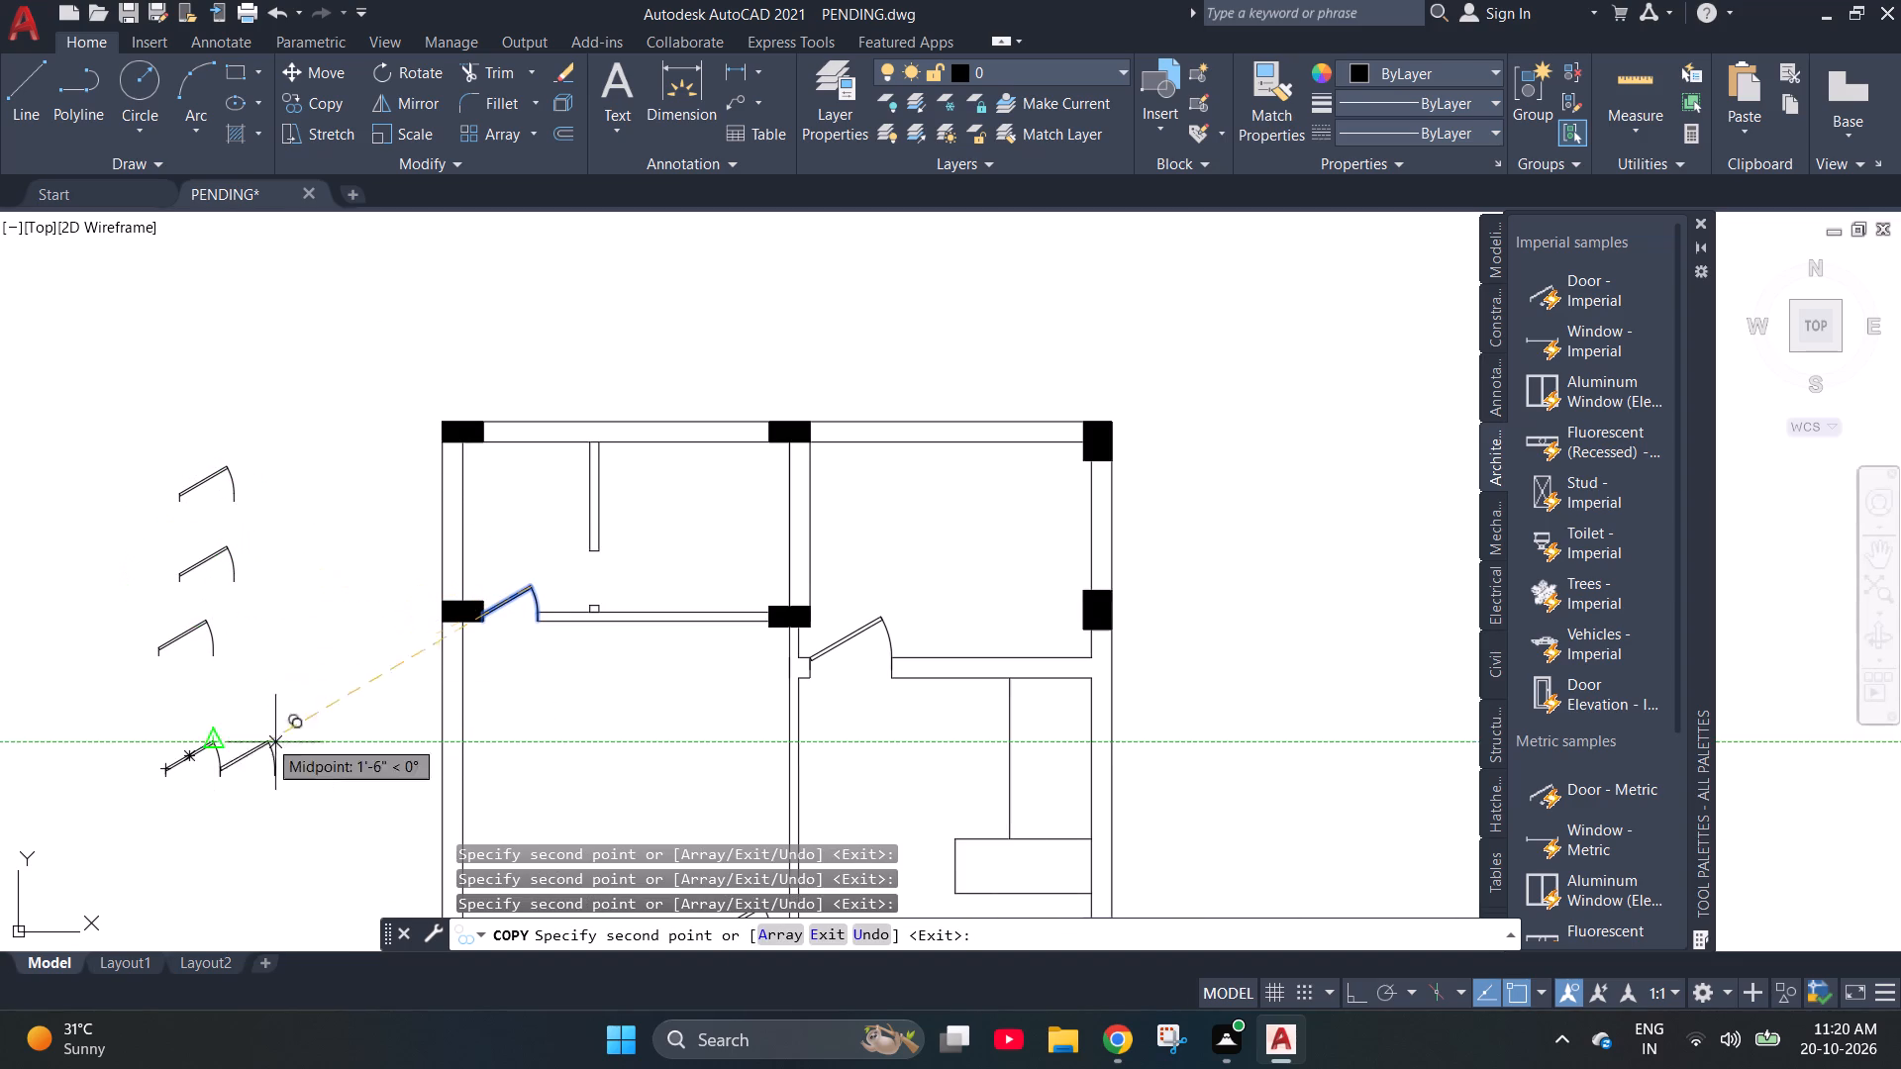
pyautogui.click(340, 826)
pyautogui.click(146, 862)
pyautogui.press('Escape')
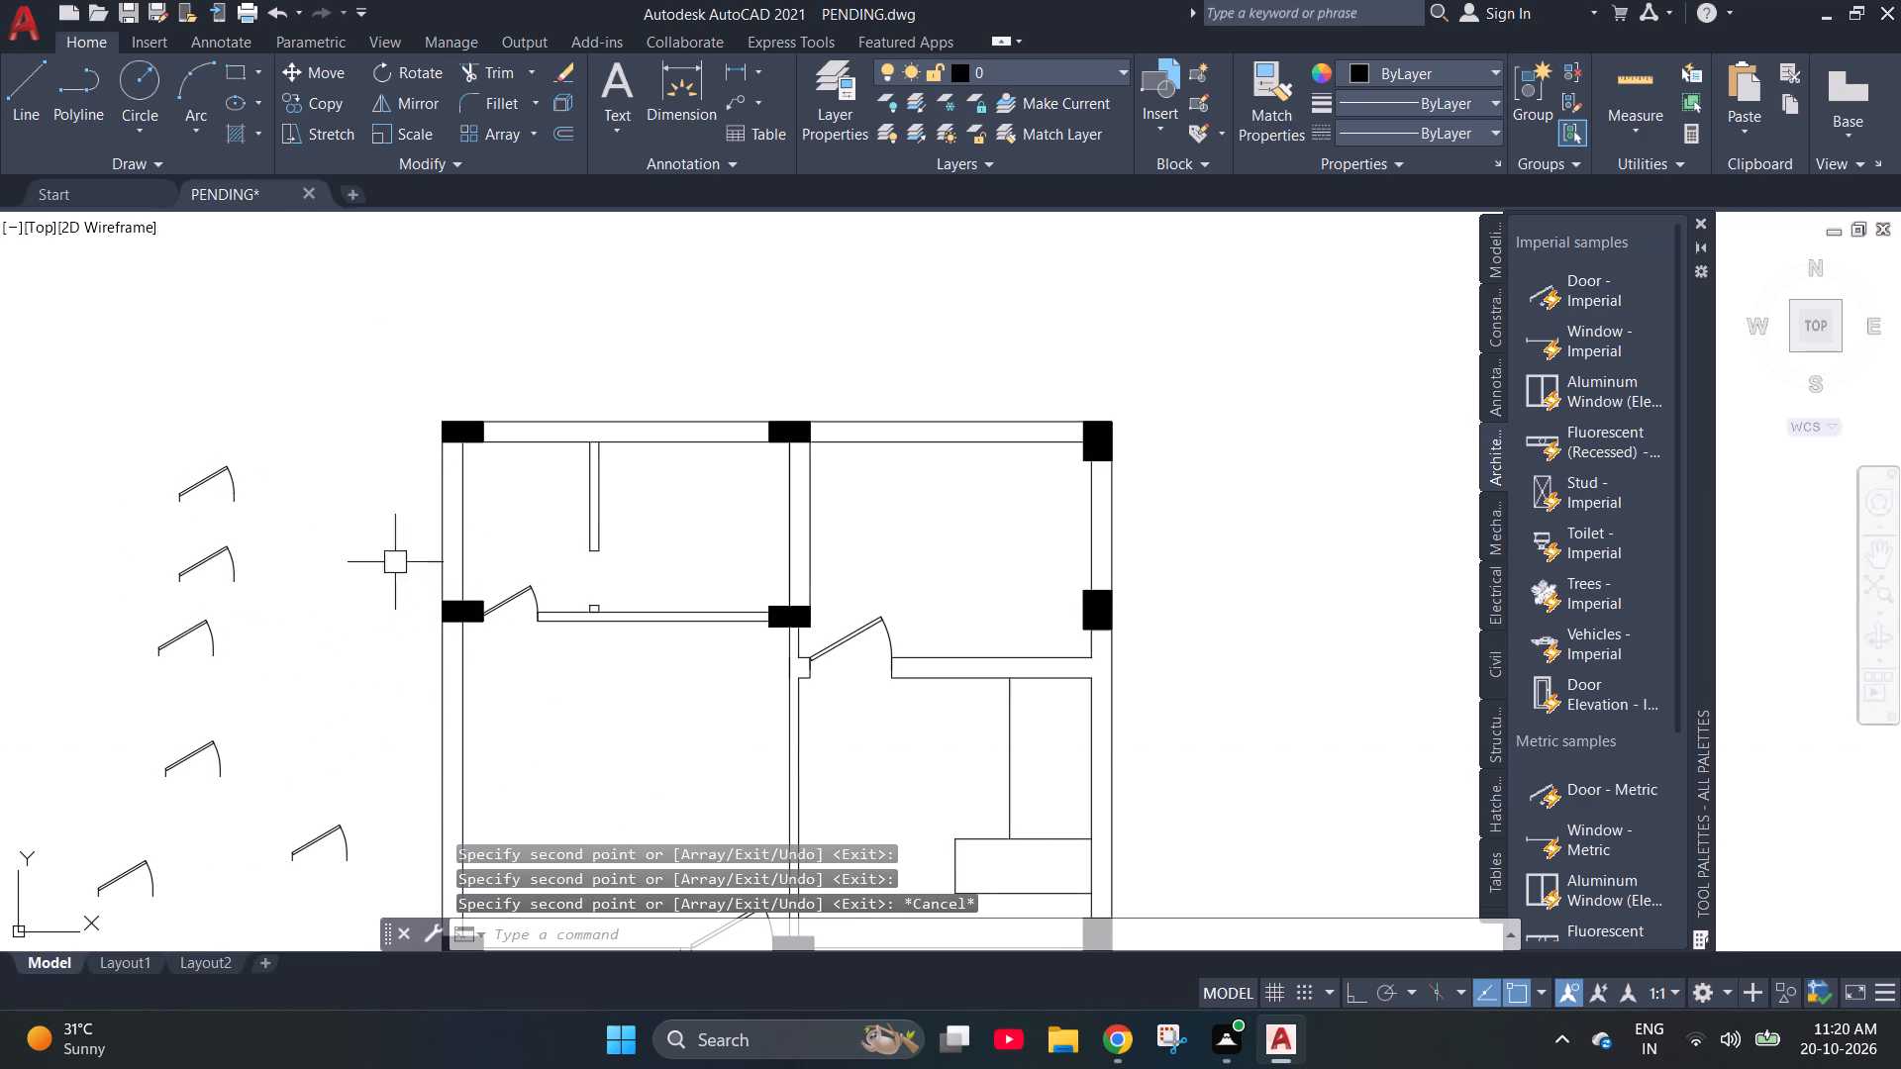
# Align the top spare door copy, with scaling, into the opening in the upper-left room's short vertical partition wall.
pyautogui.scroll(2, 313, 560)
pyautogui.scroll(-1, 474, 623)
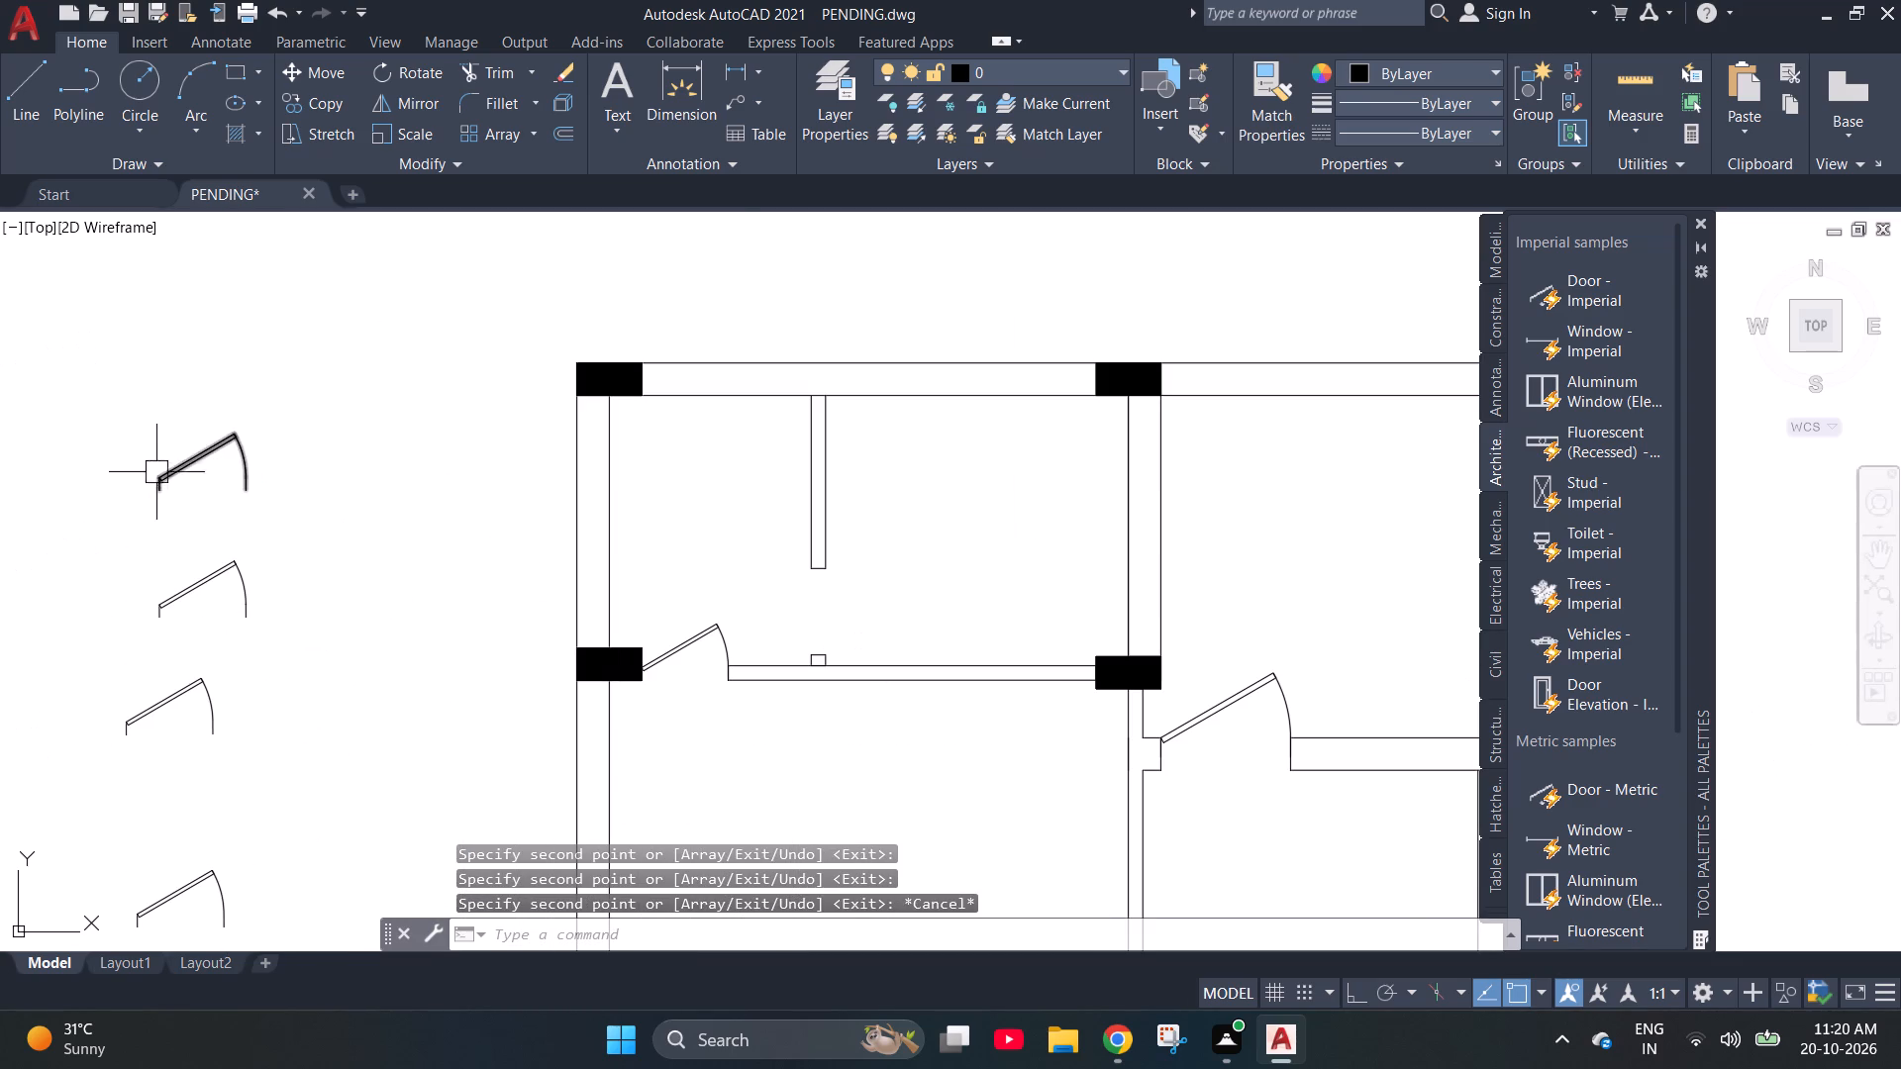
pyautogui.click(161, 466)
pyautogui.press('a')
pyautogui.press('l')
pyautogui.press('space')
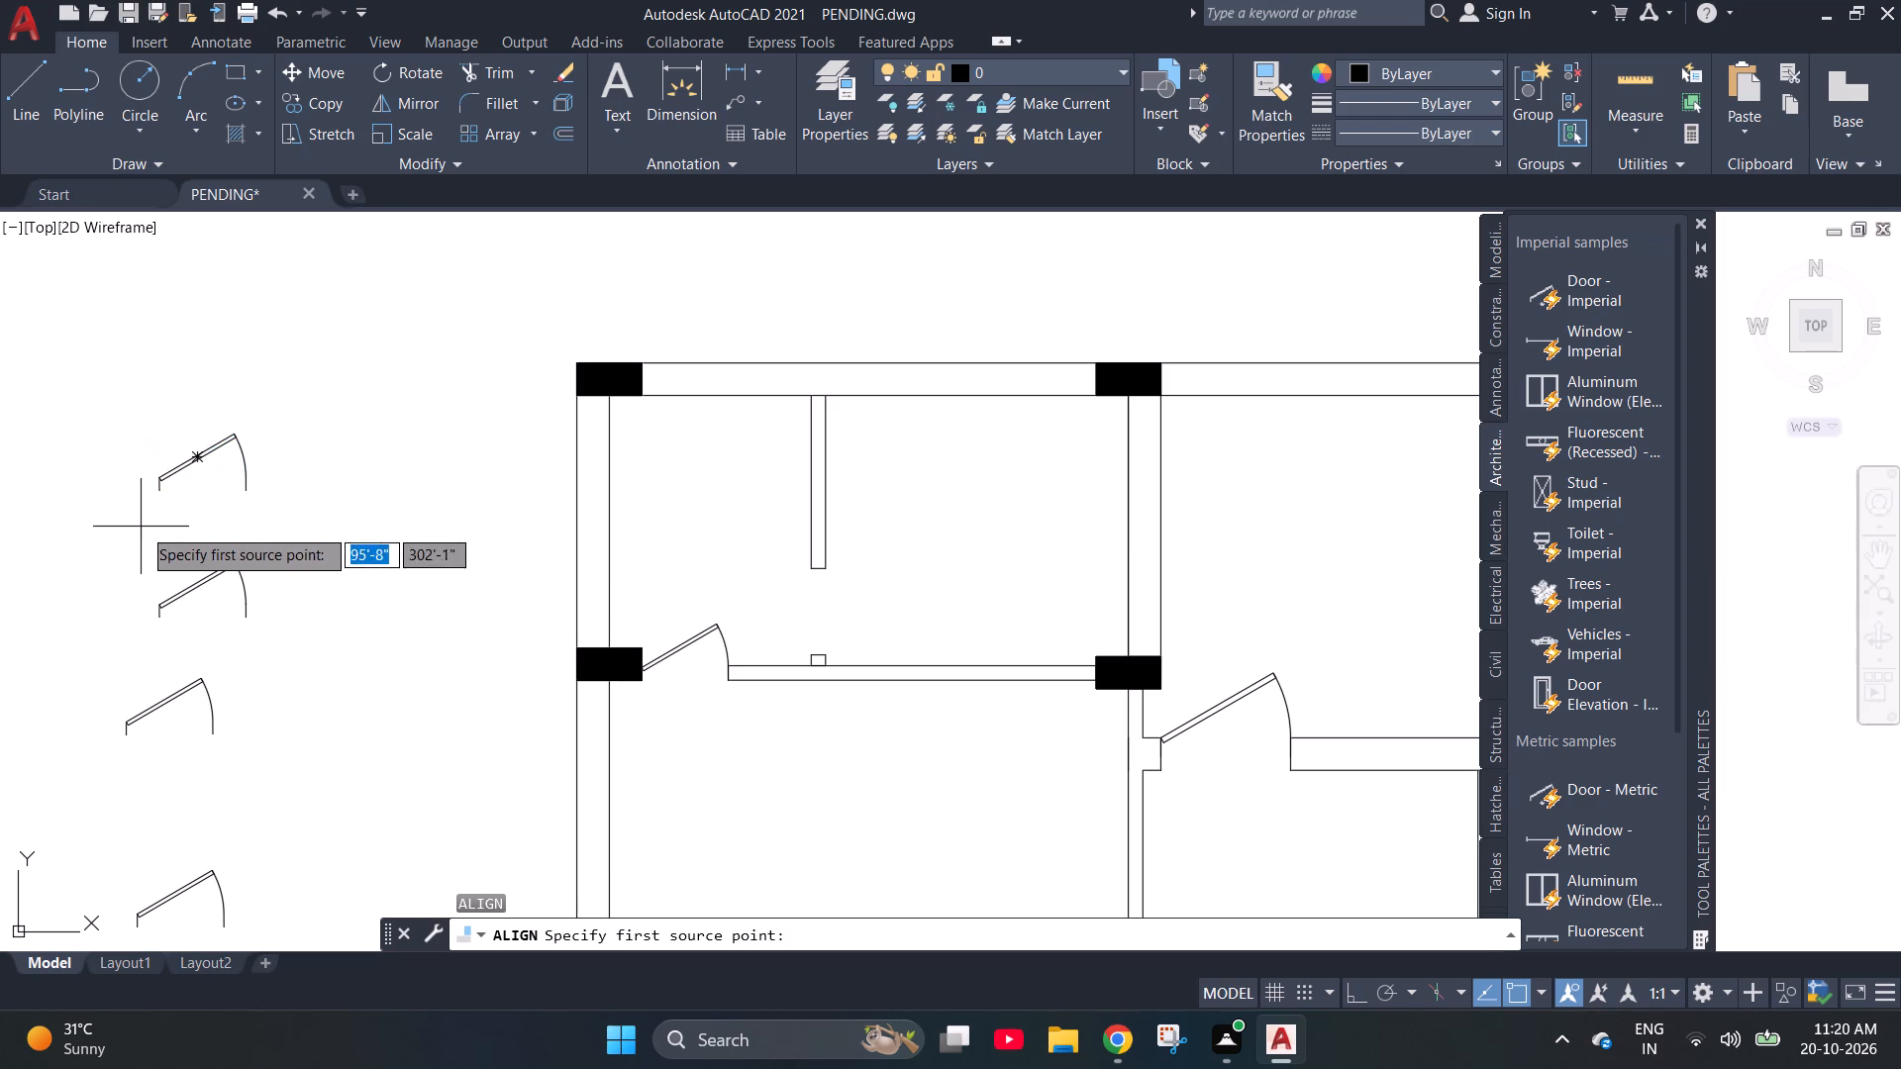
pyautogui.click(162, 499)
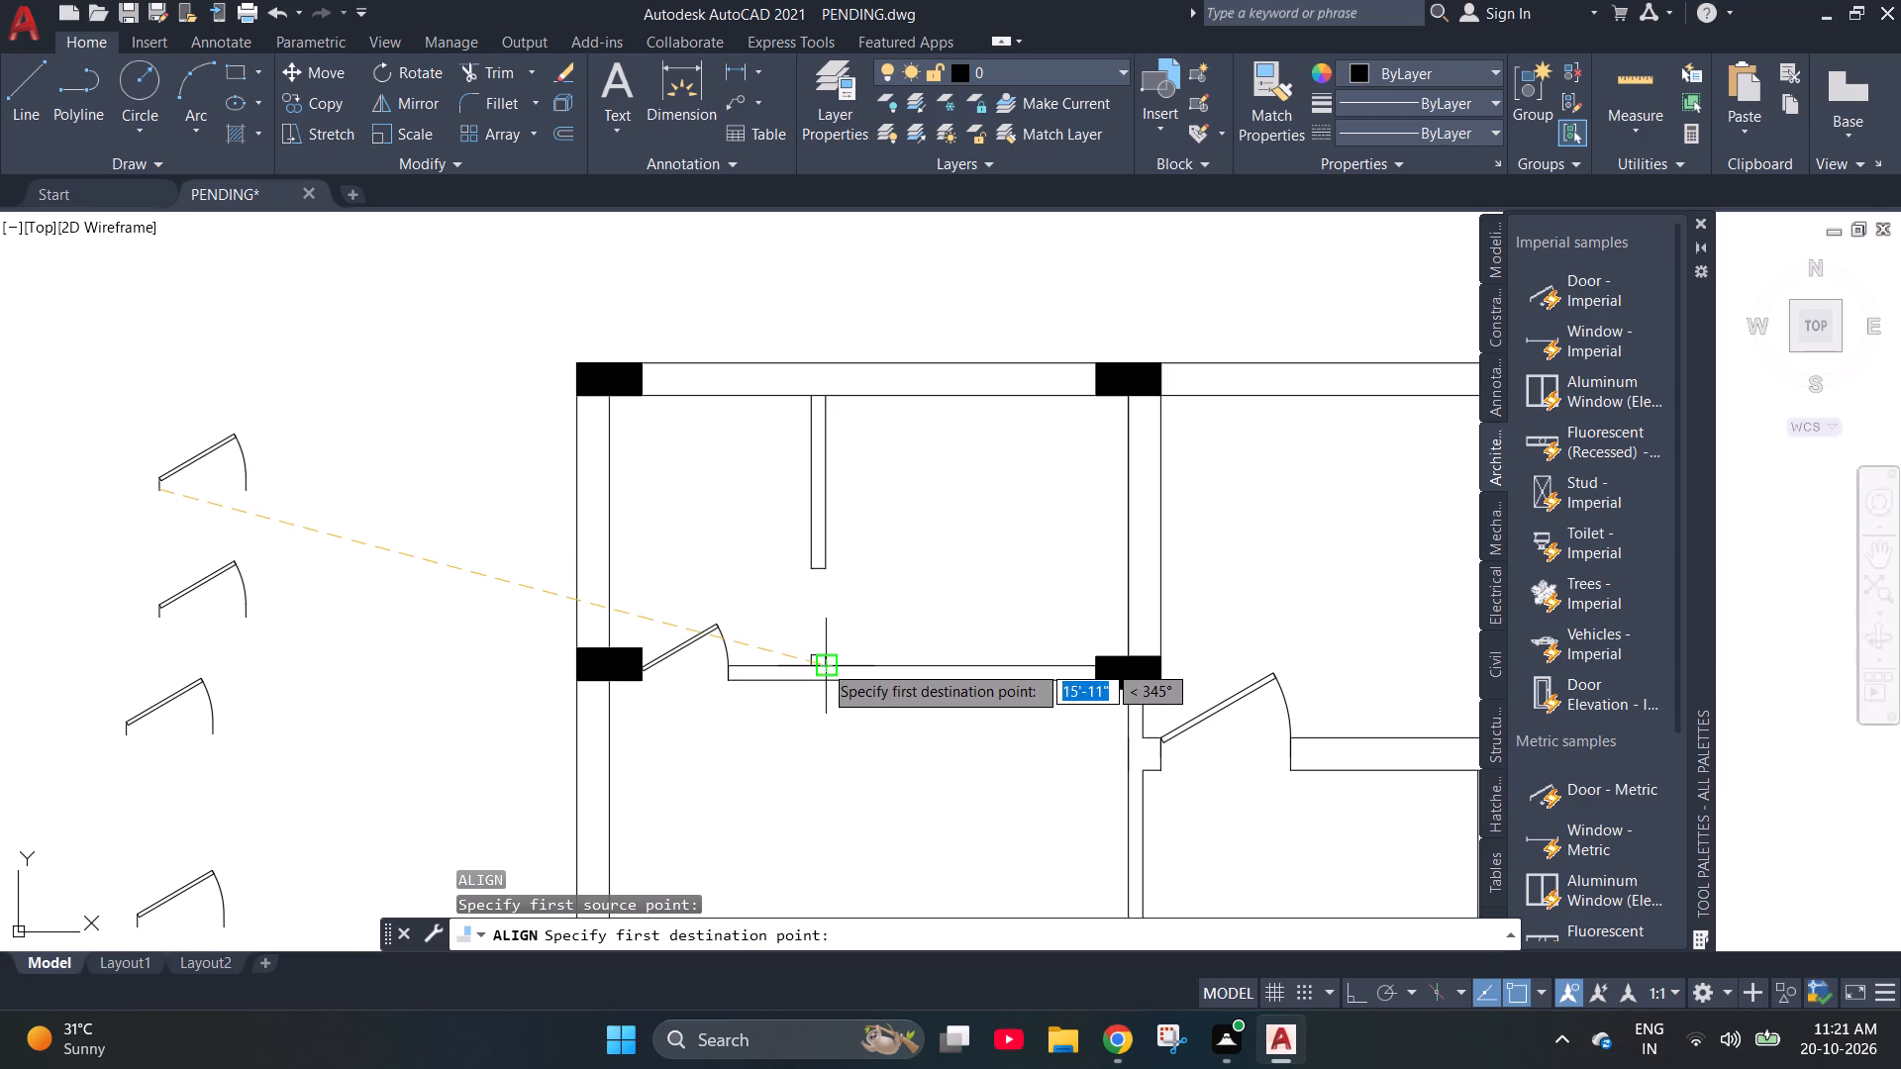
pyautogui.scroll(3, 823, 655)
pyautogui.click(806, 660)
pyautogui.scroll(-2, 860, 674)
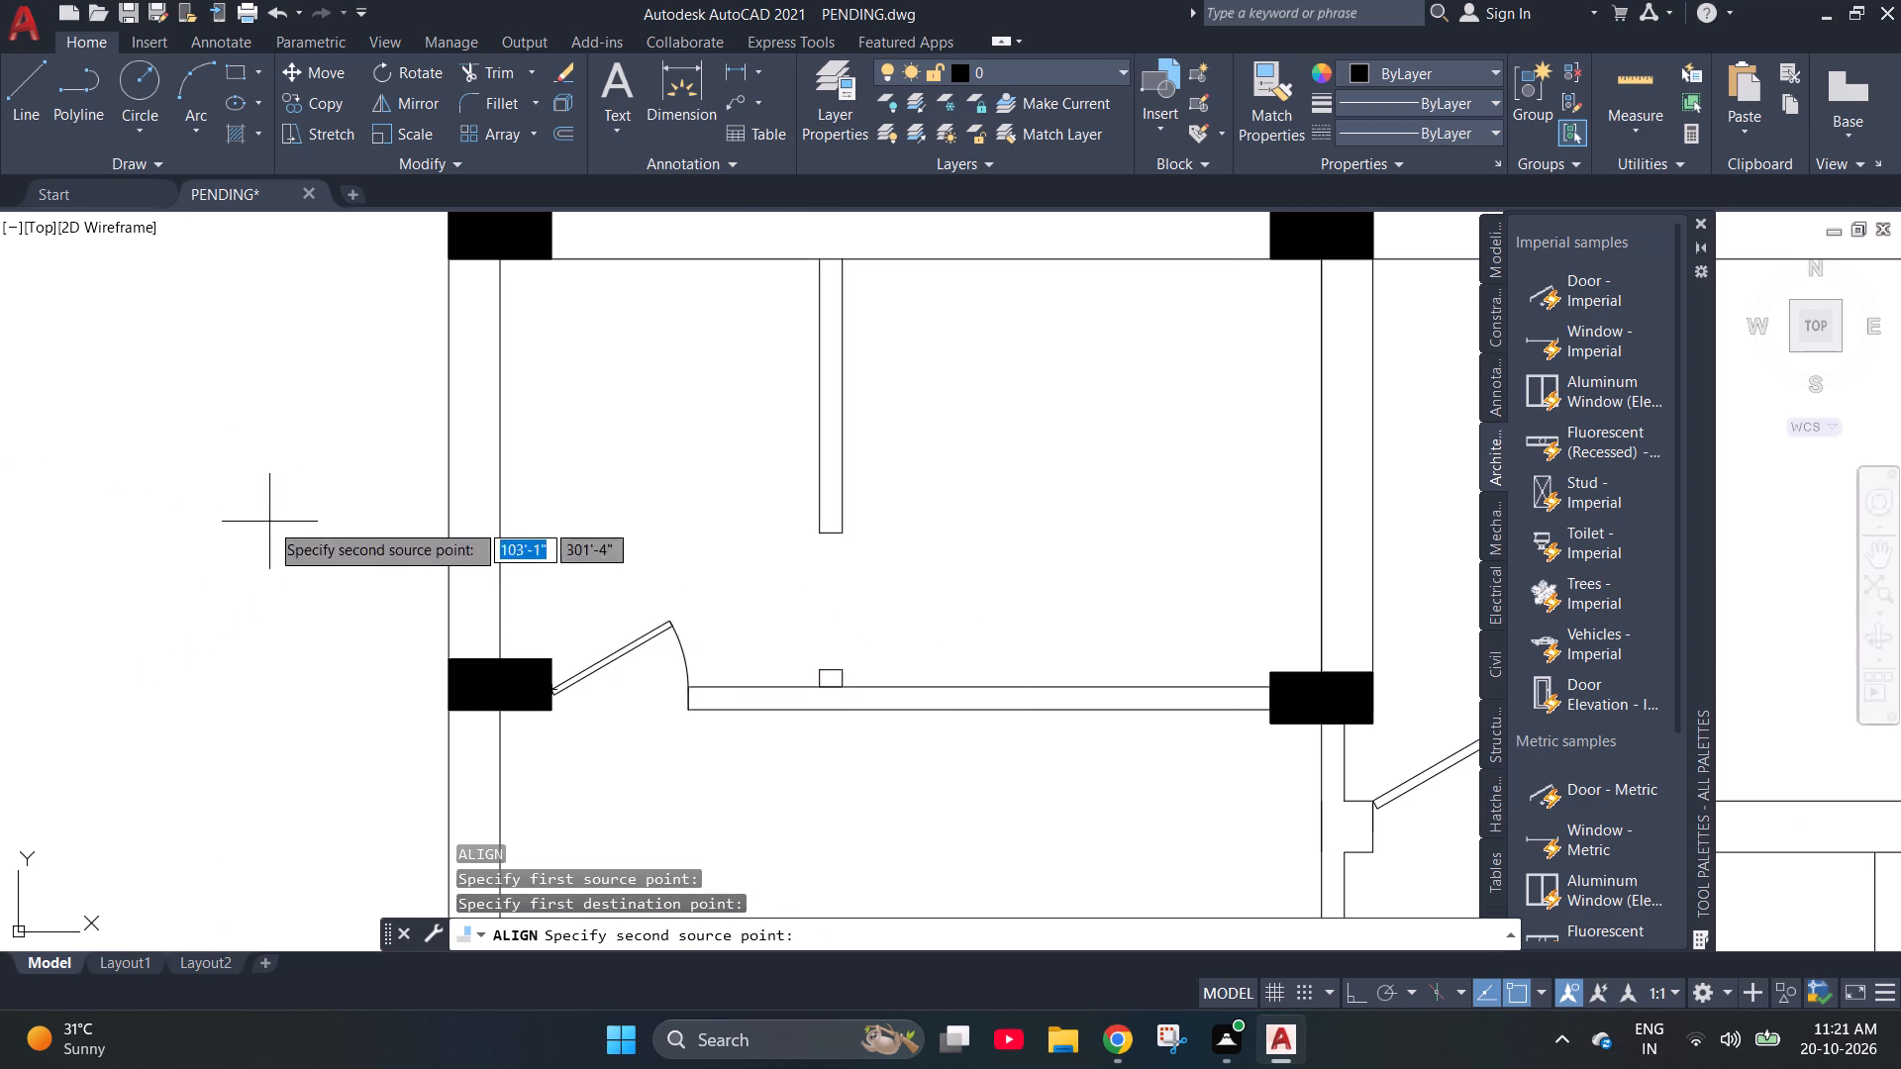
pyautogui.scroll(-2, 192, 491)
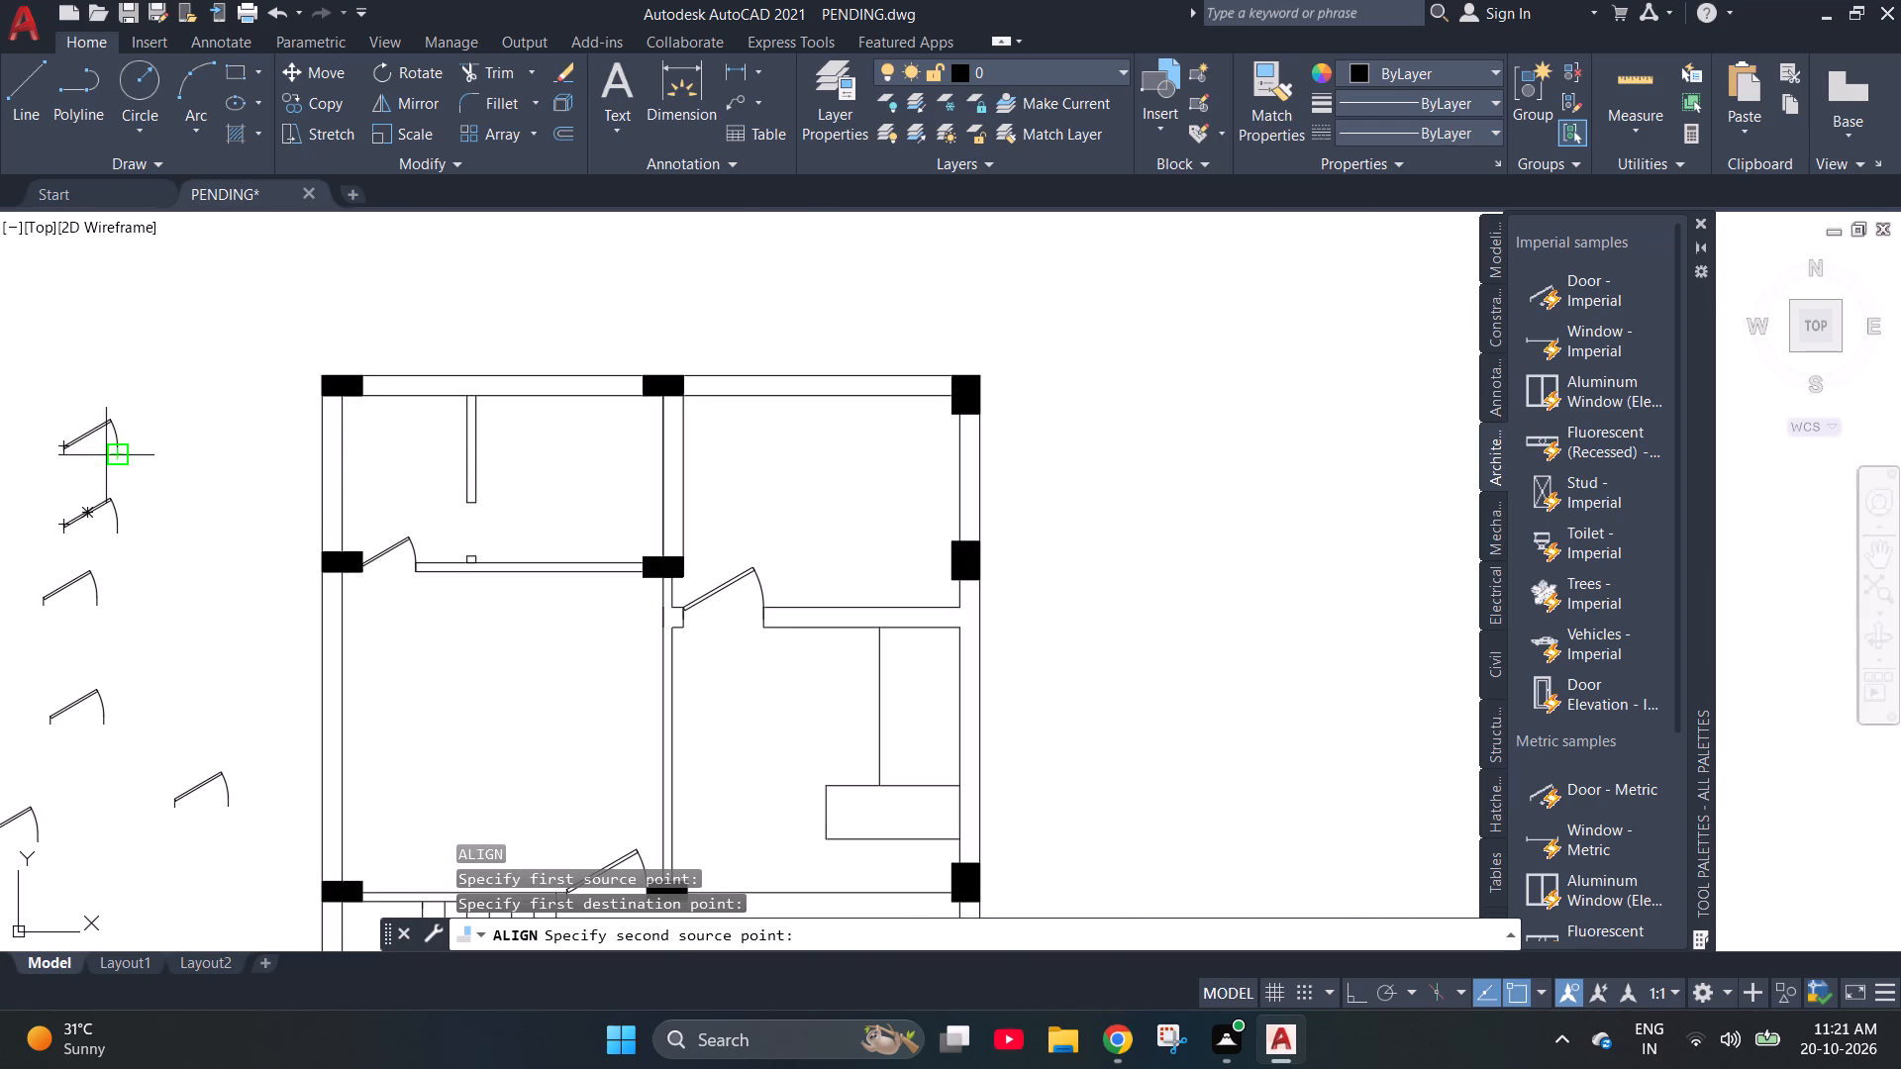
pyautogui.scroll(3, 106, 455)
pyautogui.click(144, 444)
pyautogui.scroll(-2, 55, 478)
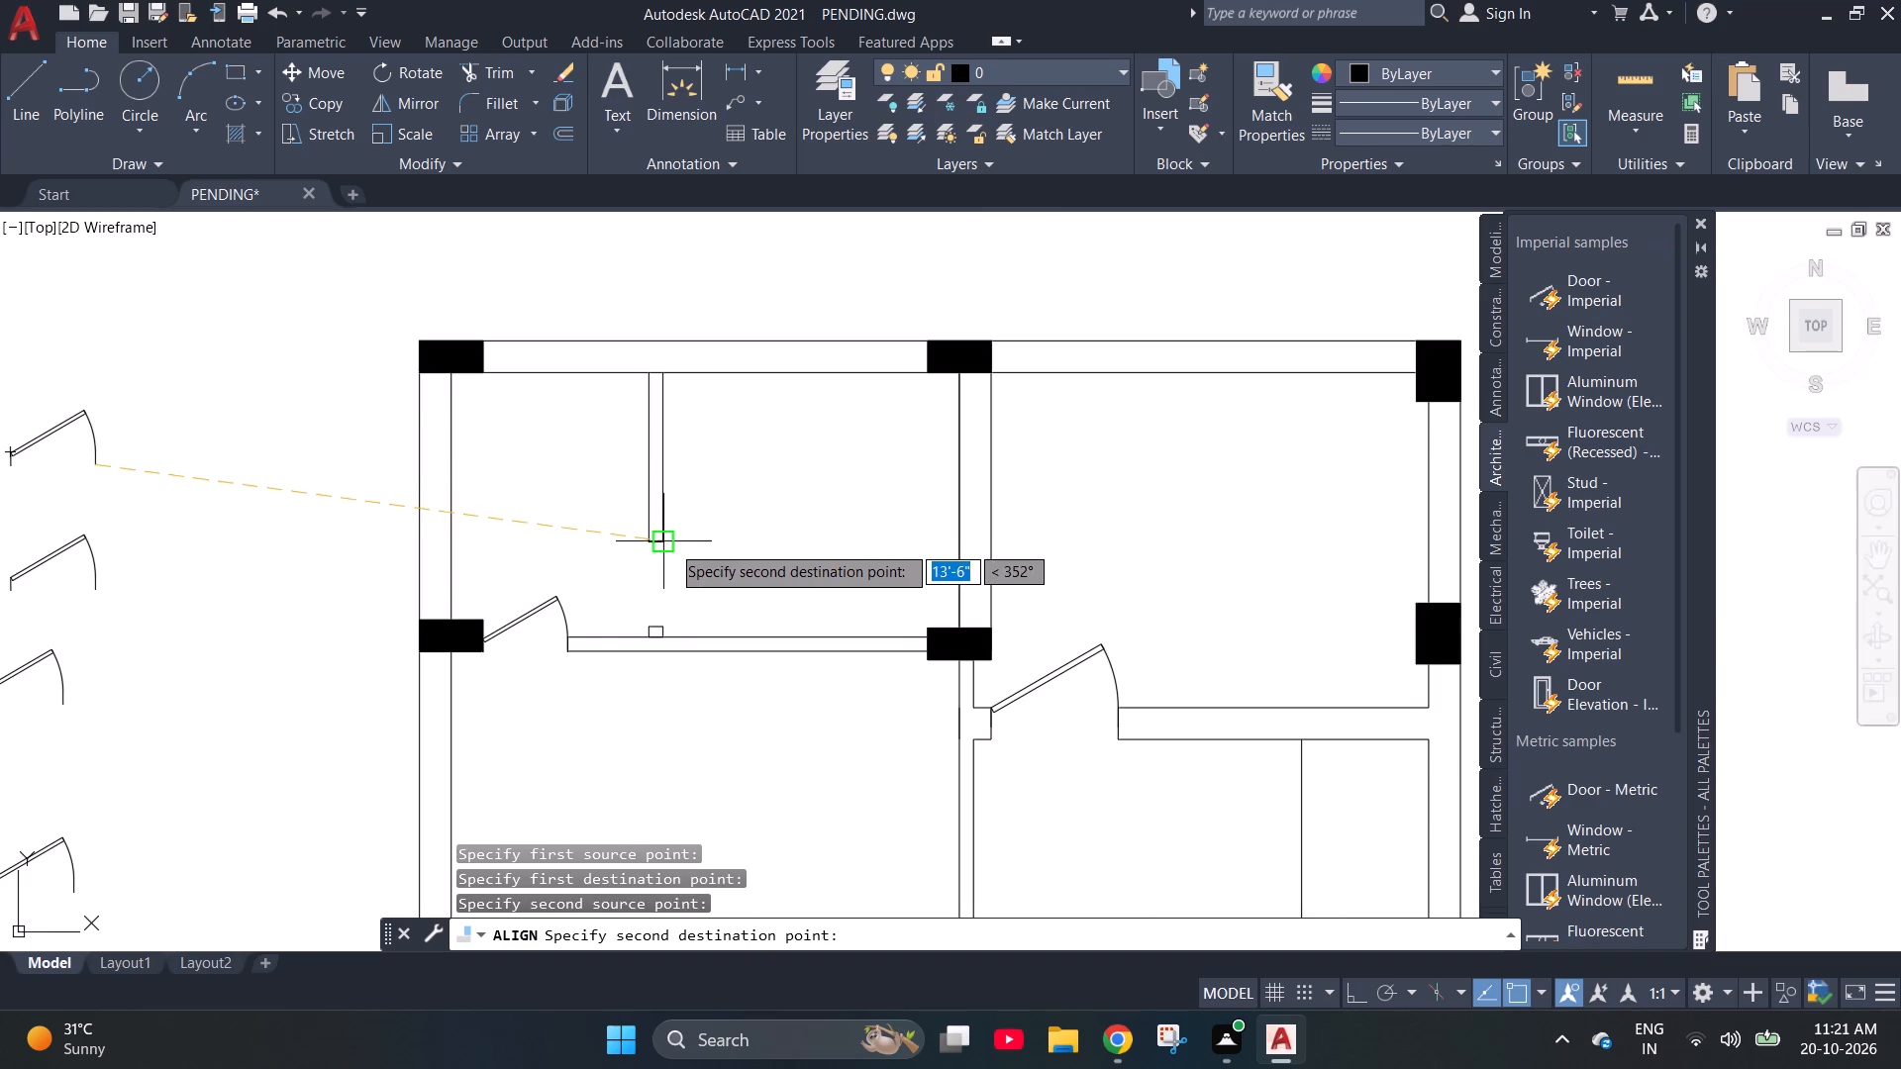
pyautogui.scroll(3, 672, 564)
pyautogui.click(612, 470)
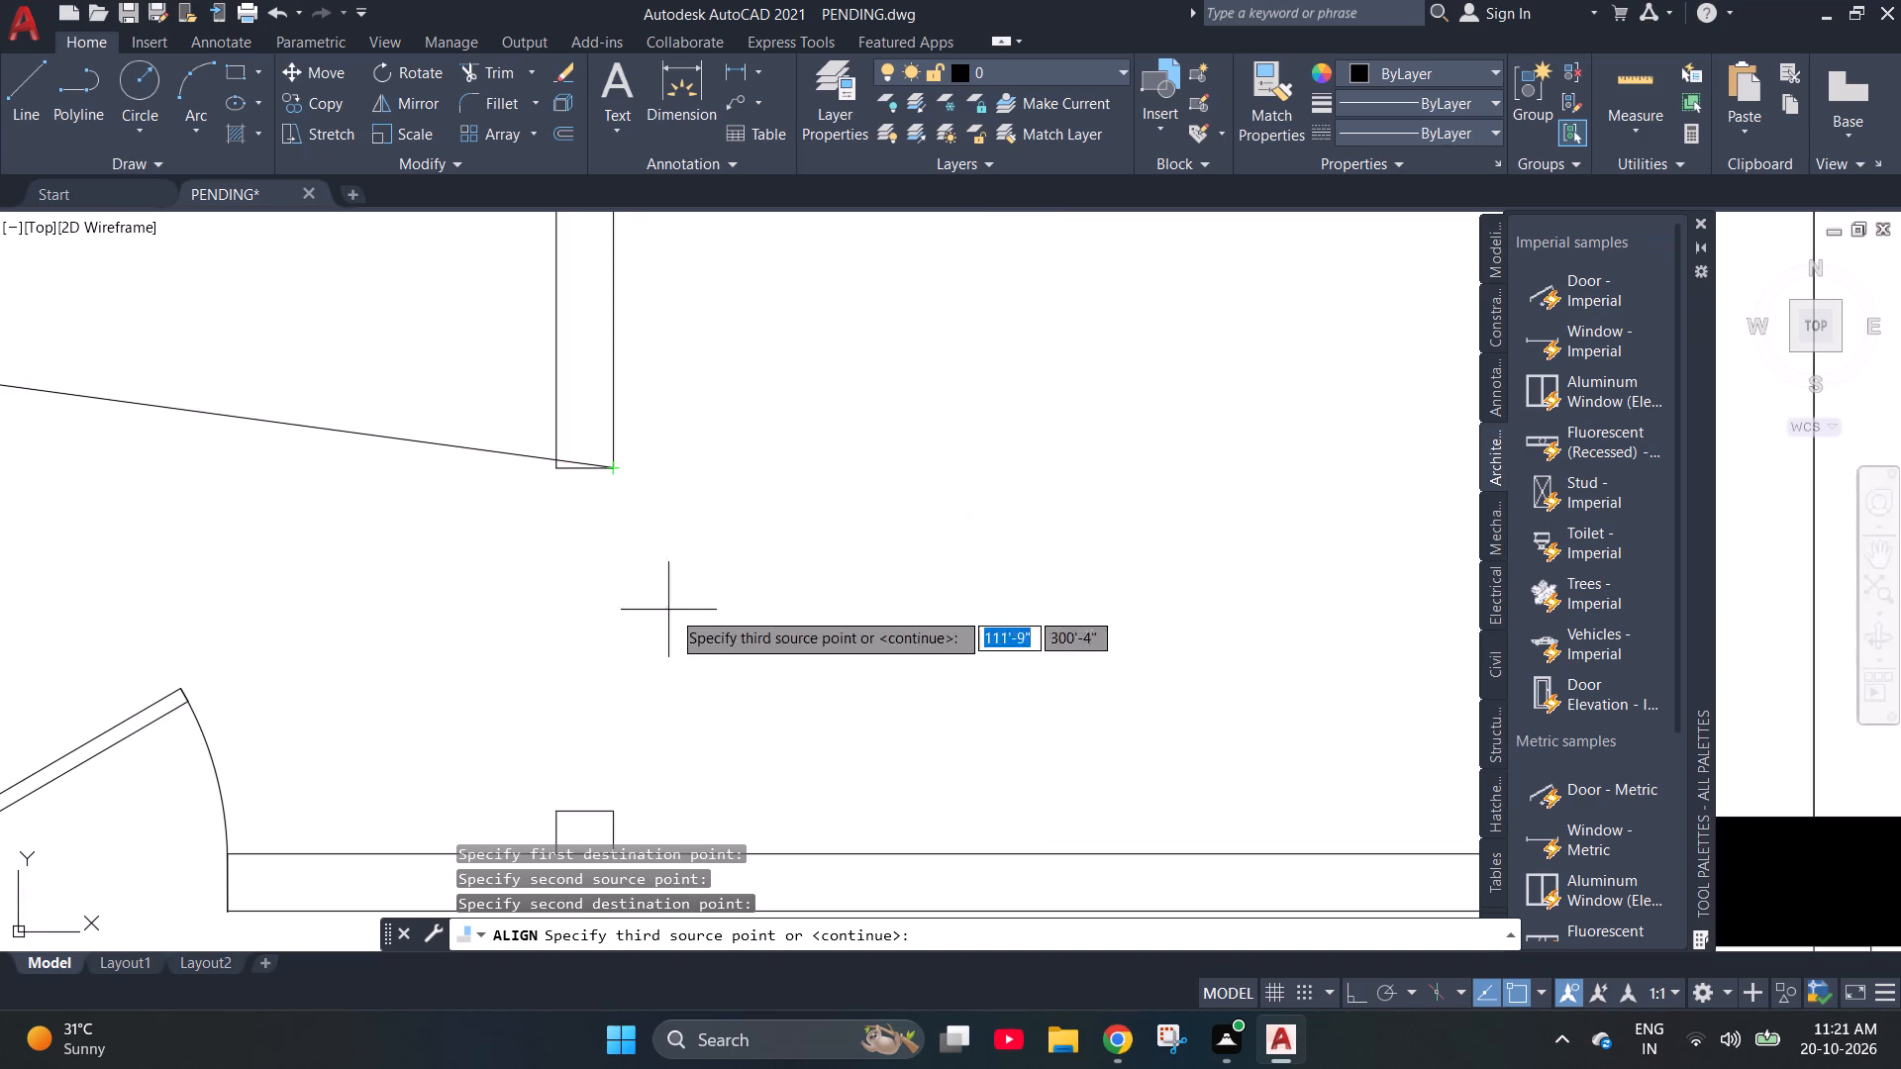
pyautogui.scroll(-2, 807, 620)
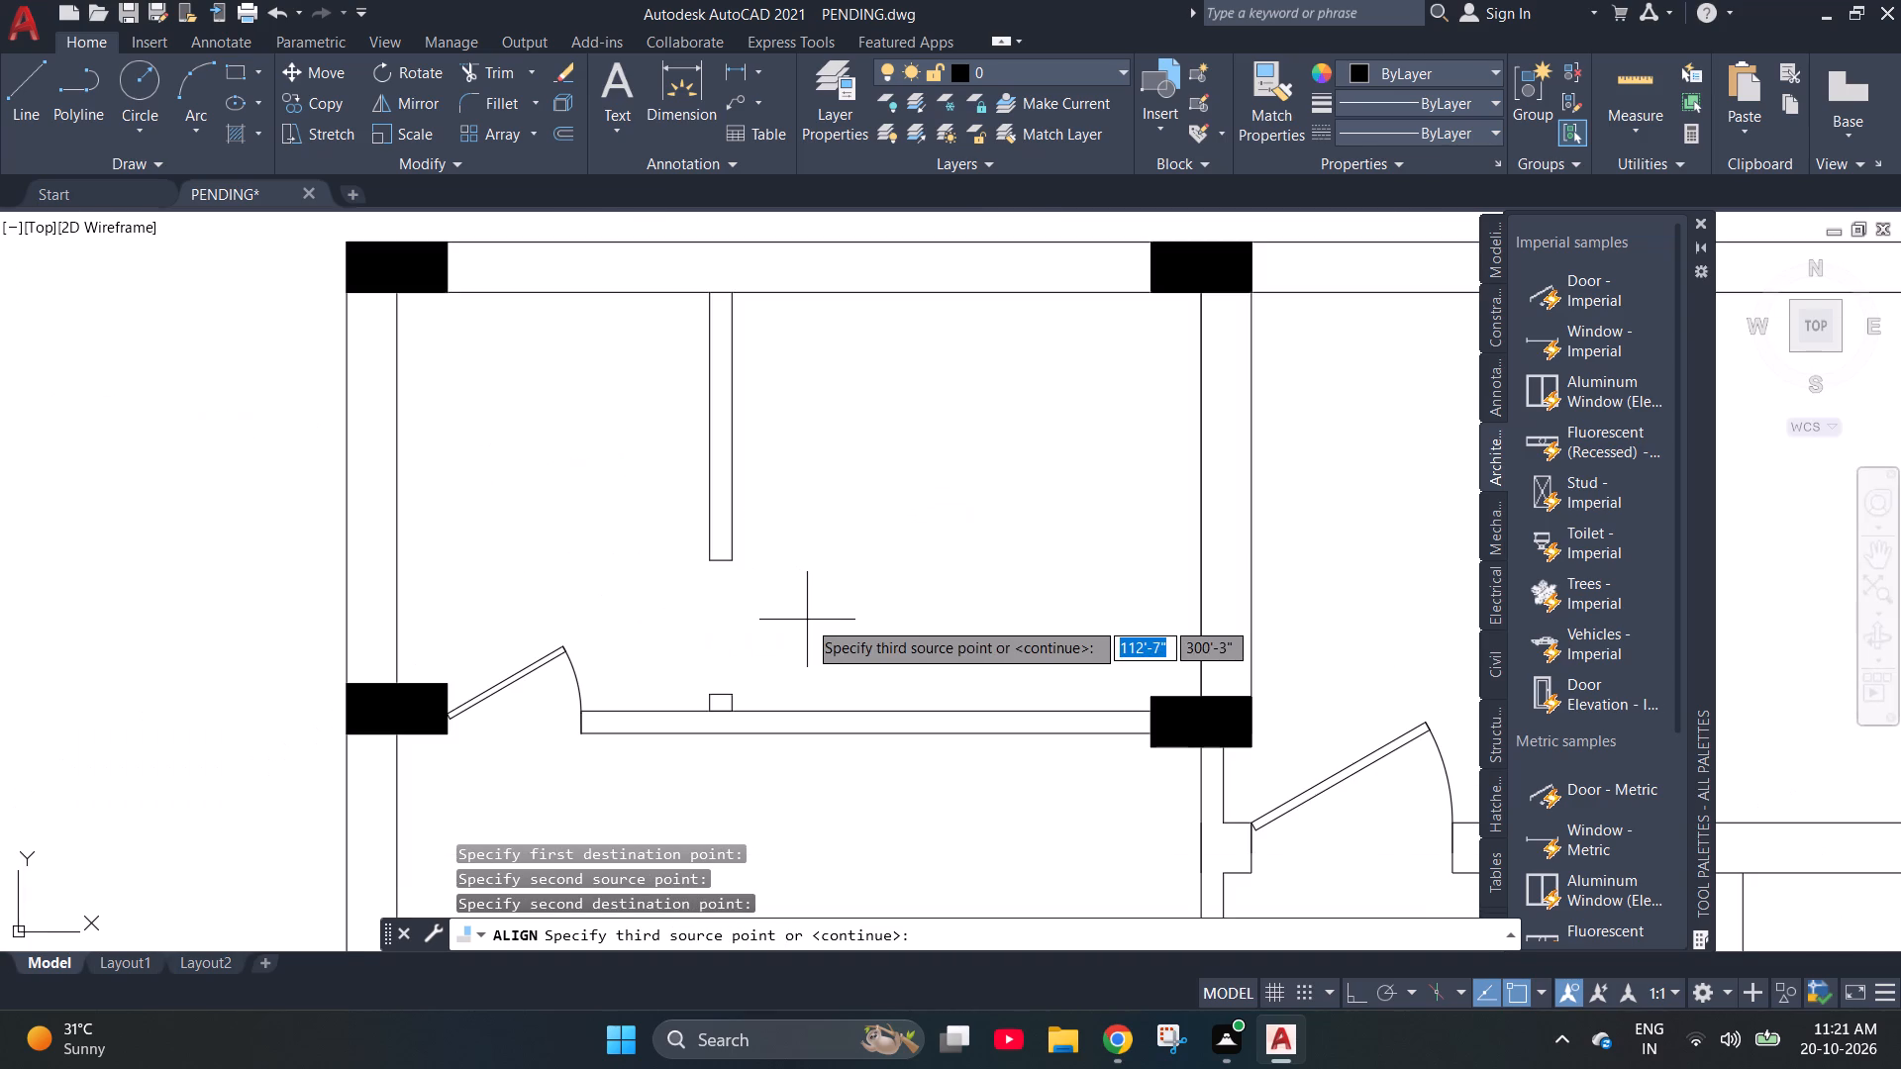
pyautogui.press('space')
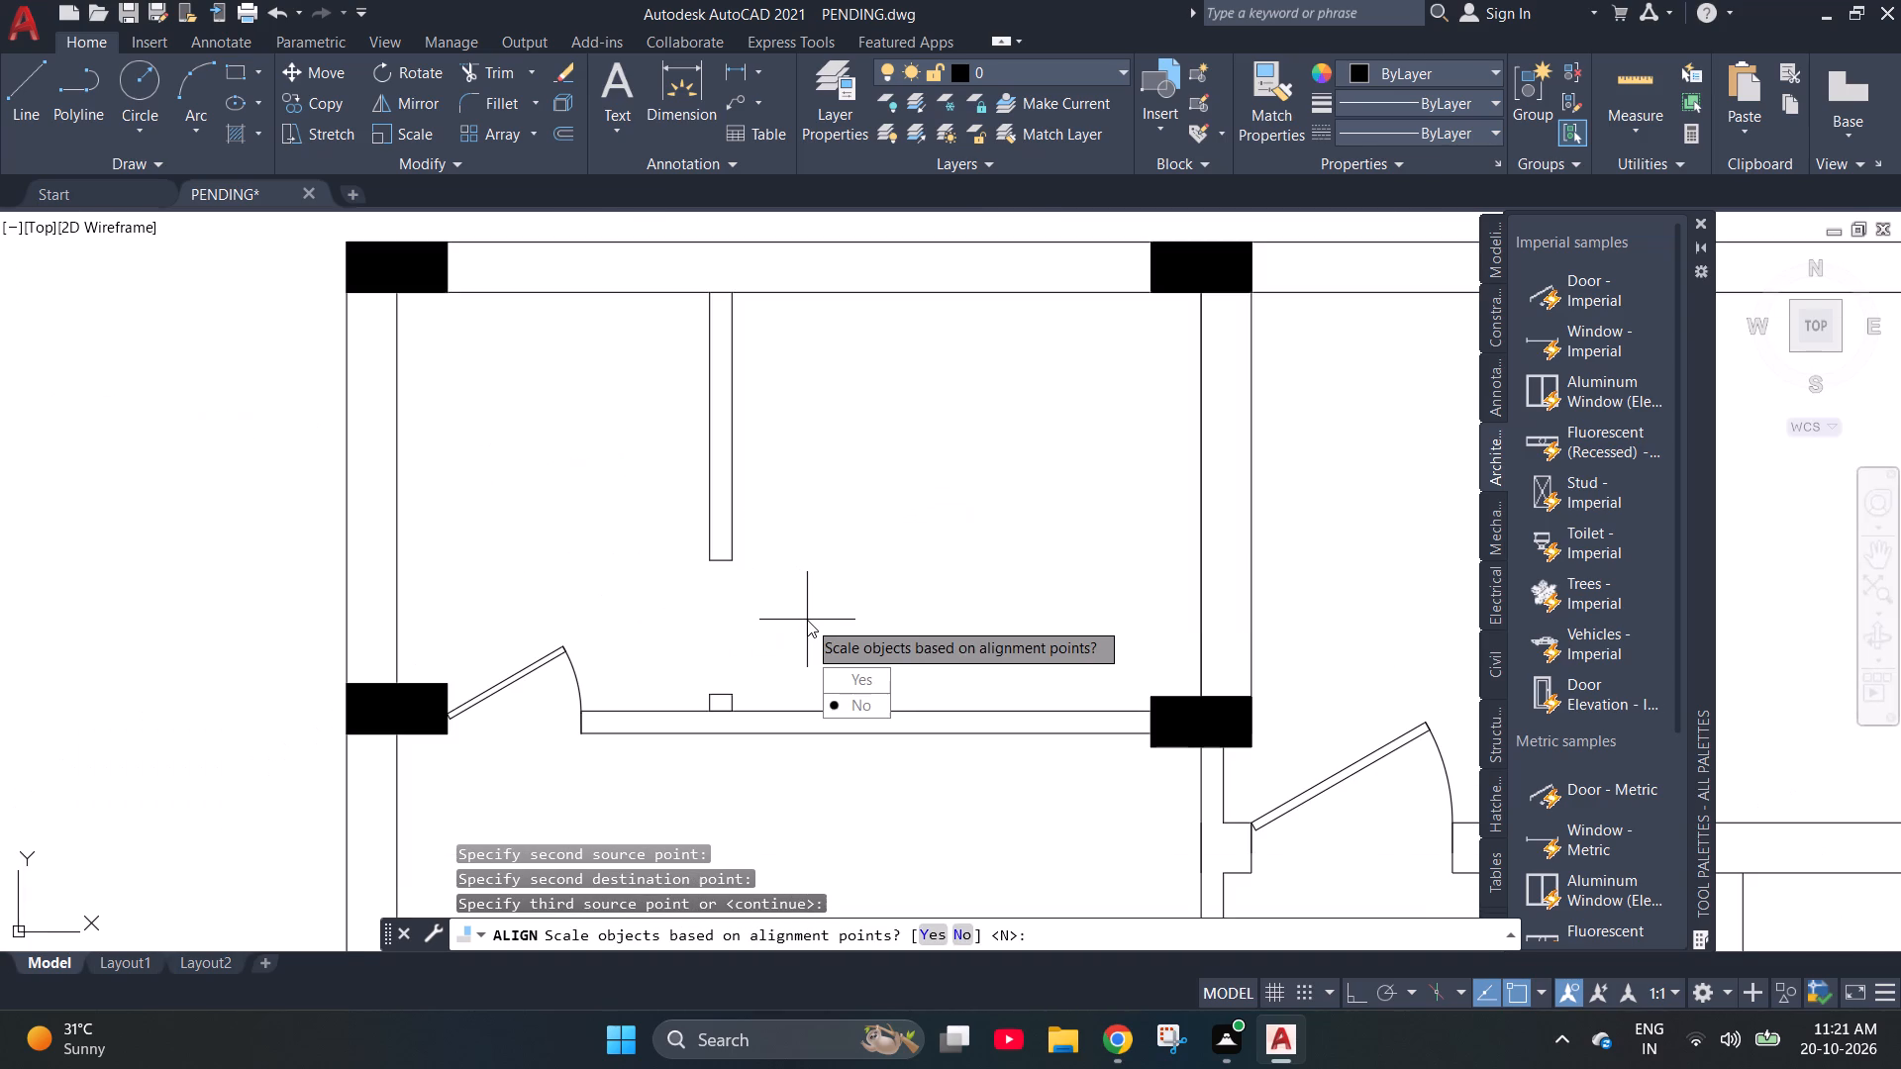
pyautogui.write('y')
pyautogui.press('space')
pyautogui.press('Escape')
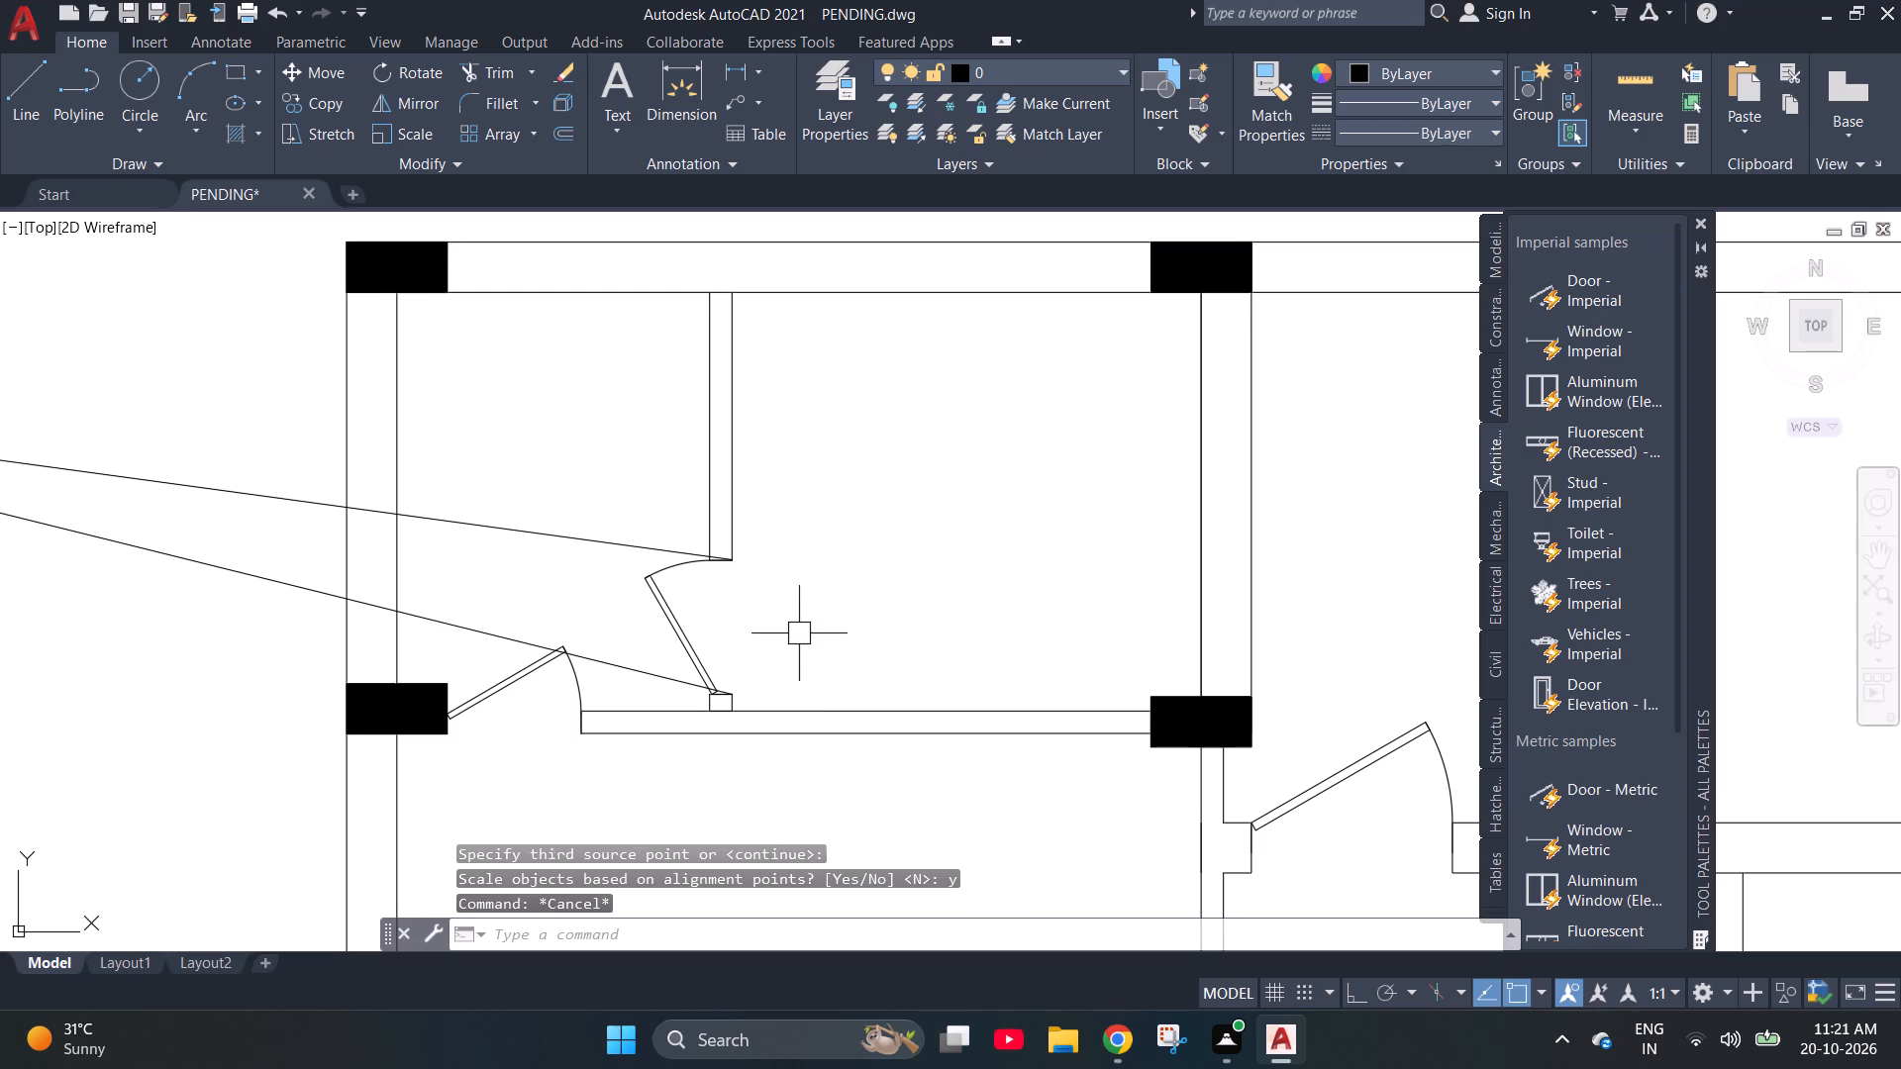
# Align the lowest spare door copy, with scaling, into the opening between the bottom middle column and the lower-left room's right wall.
pyautogui.scroll(-2, 896, 615)
pyautogui.scroll(-1, 699, 506)
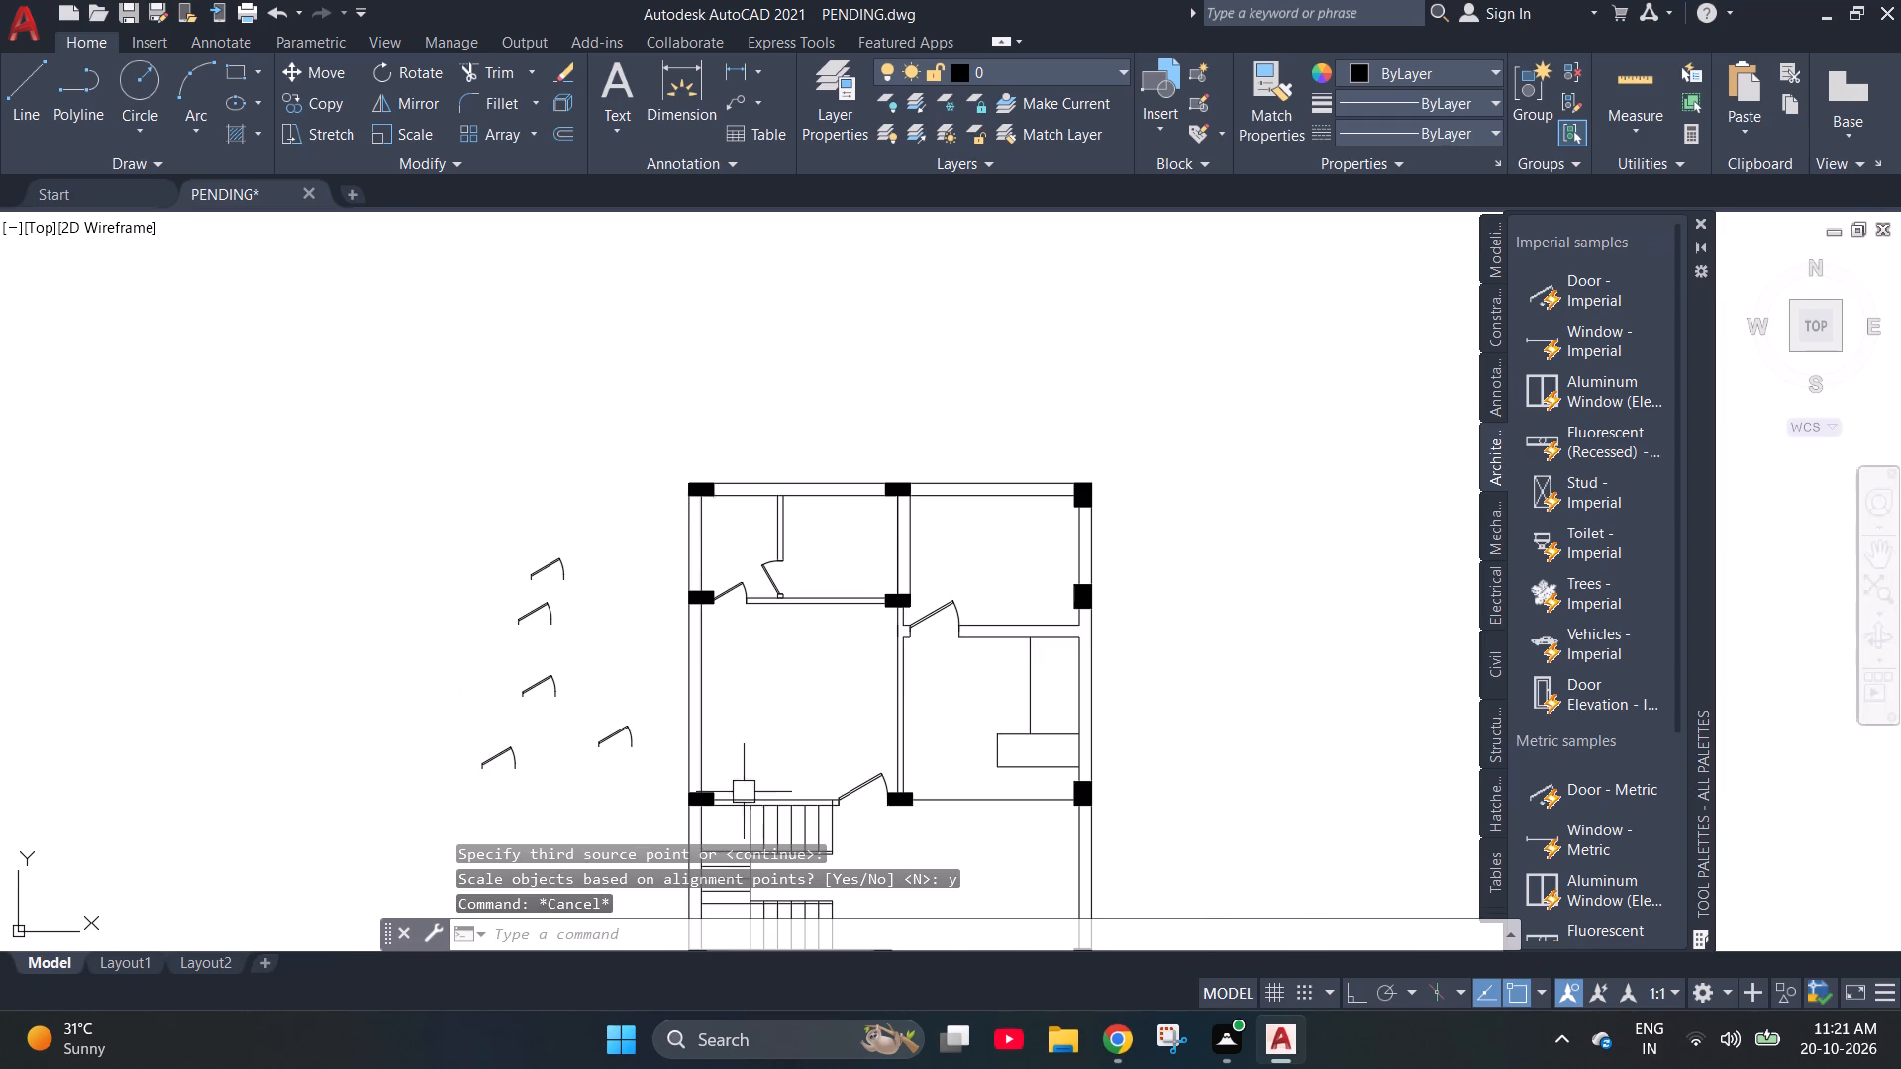
pyautogui.scroll(-1, 606, 472)
pyautogui.scroll(-1, 671, 581)
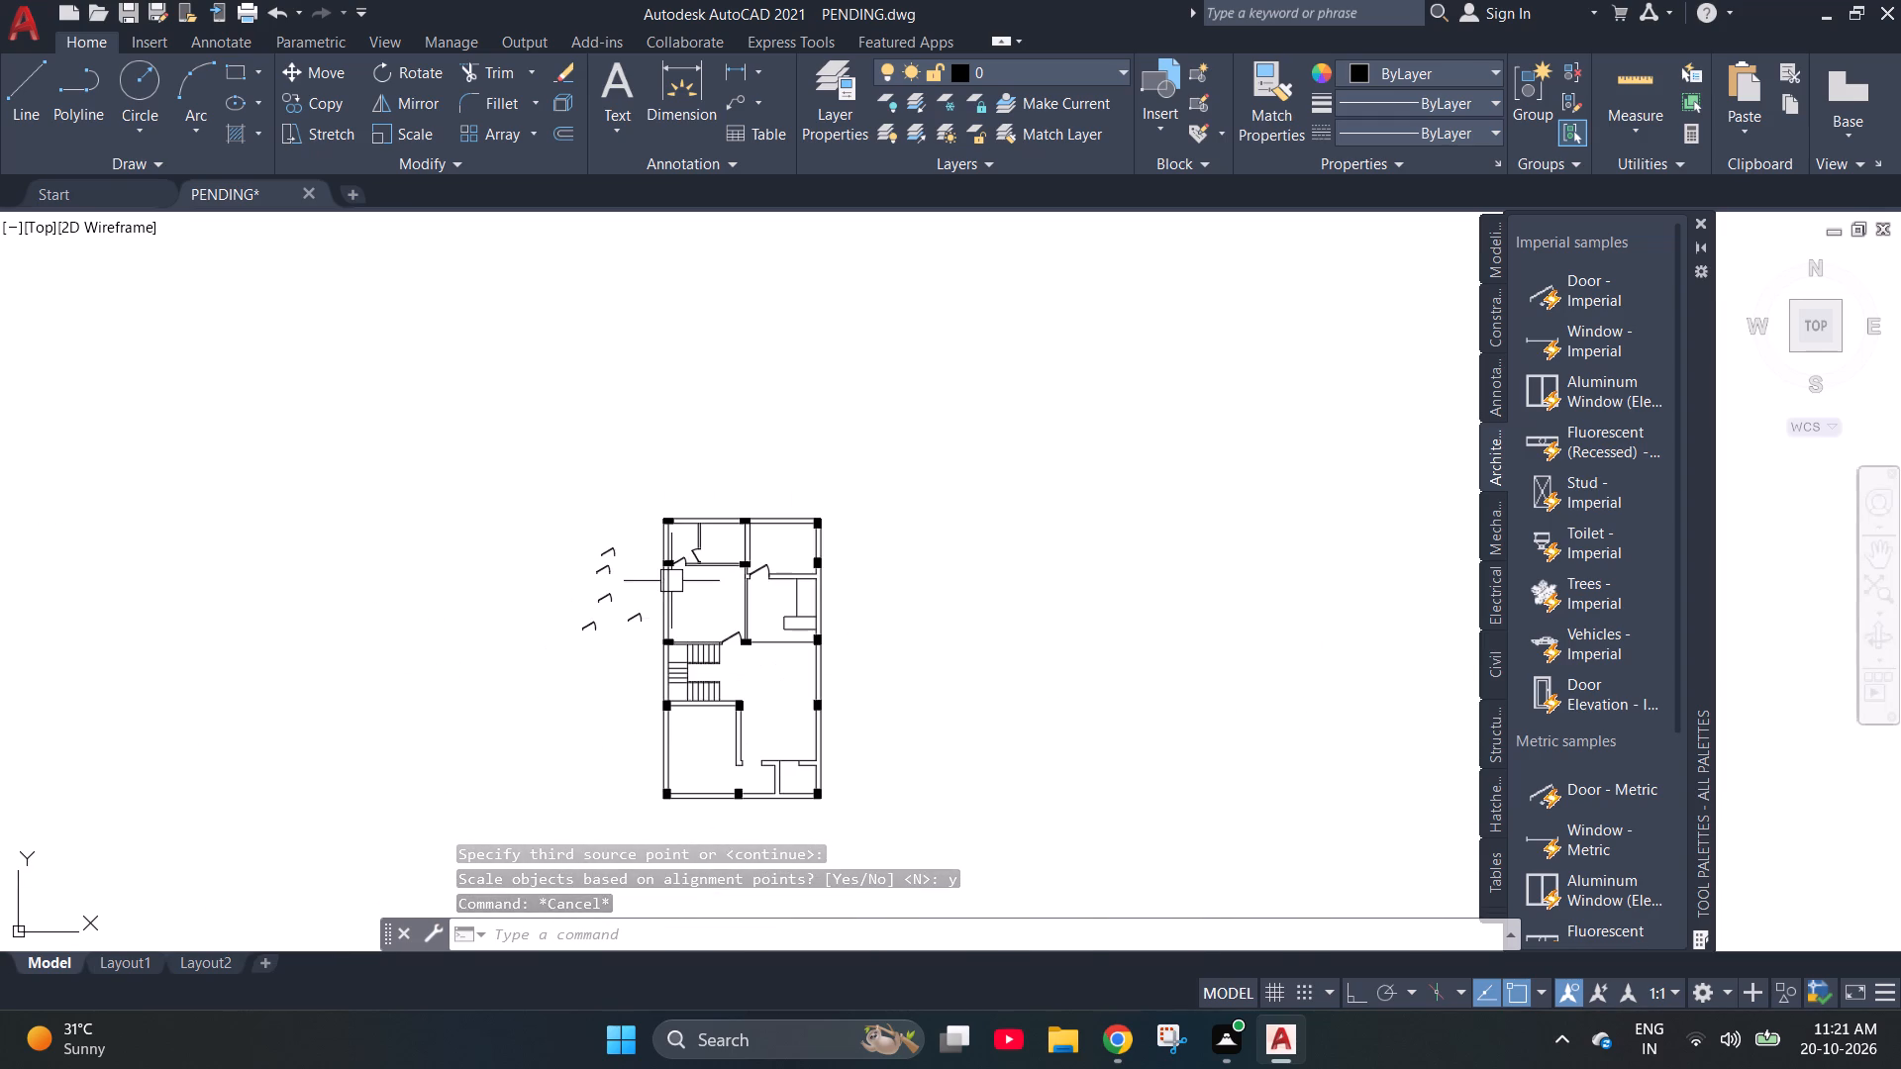
pyautogui.scroll(3, 735, 792)
pyautogui.scroll(-1, 747, 793)
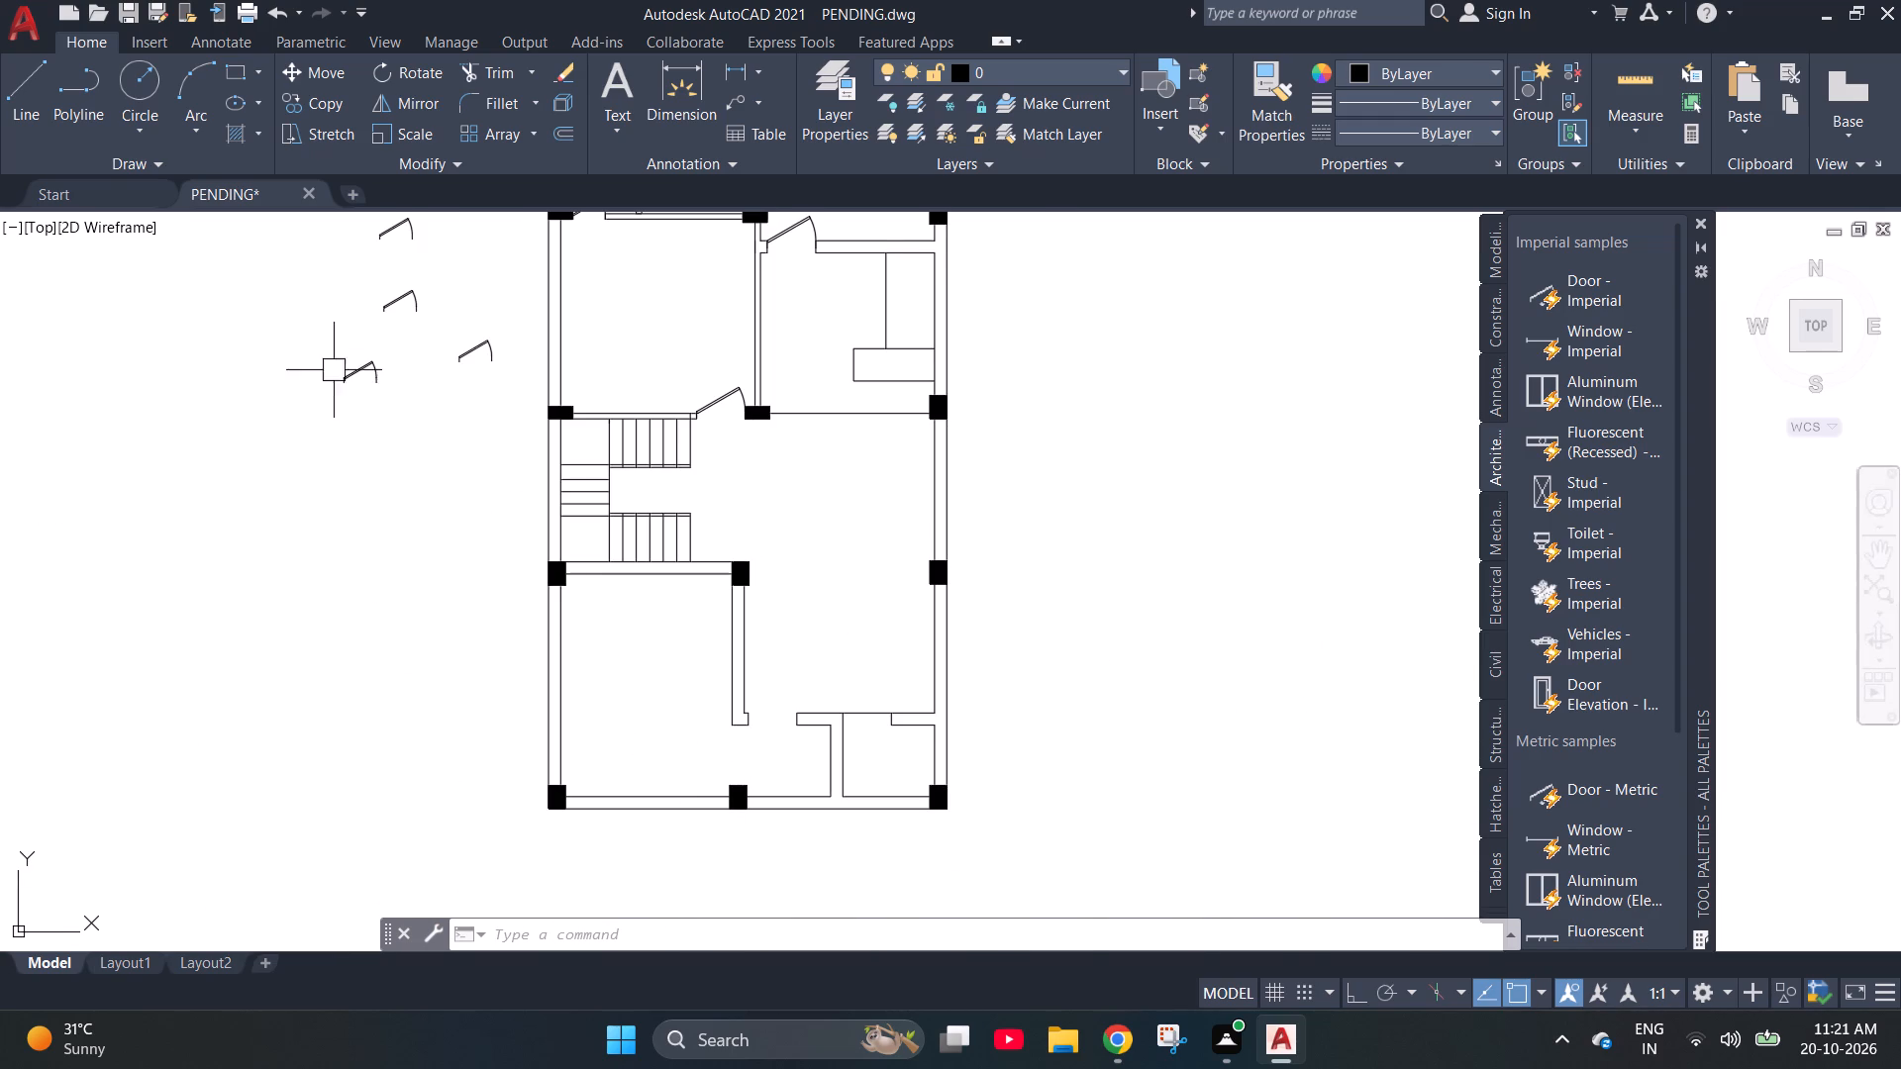
pyautogui.click(360, 372)
pyautogui.press('a')
pyautogui.write('l')
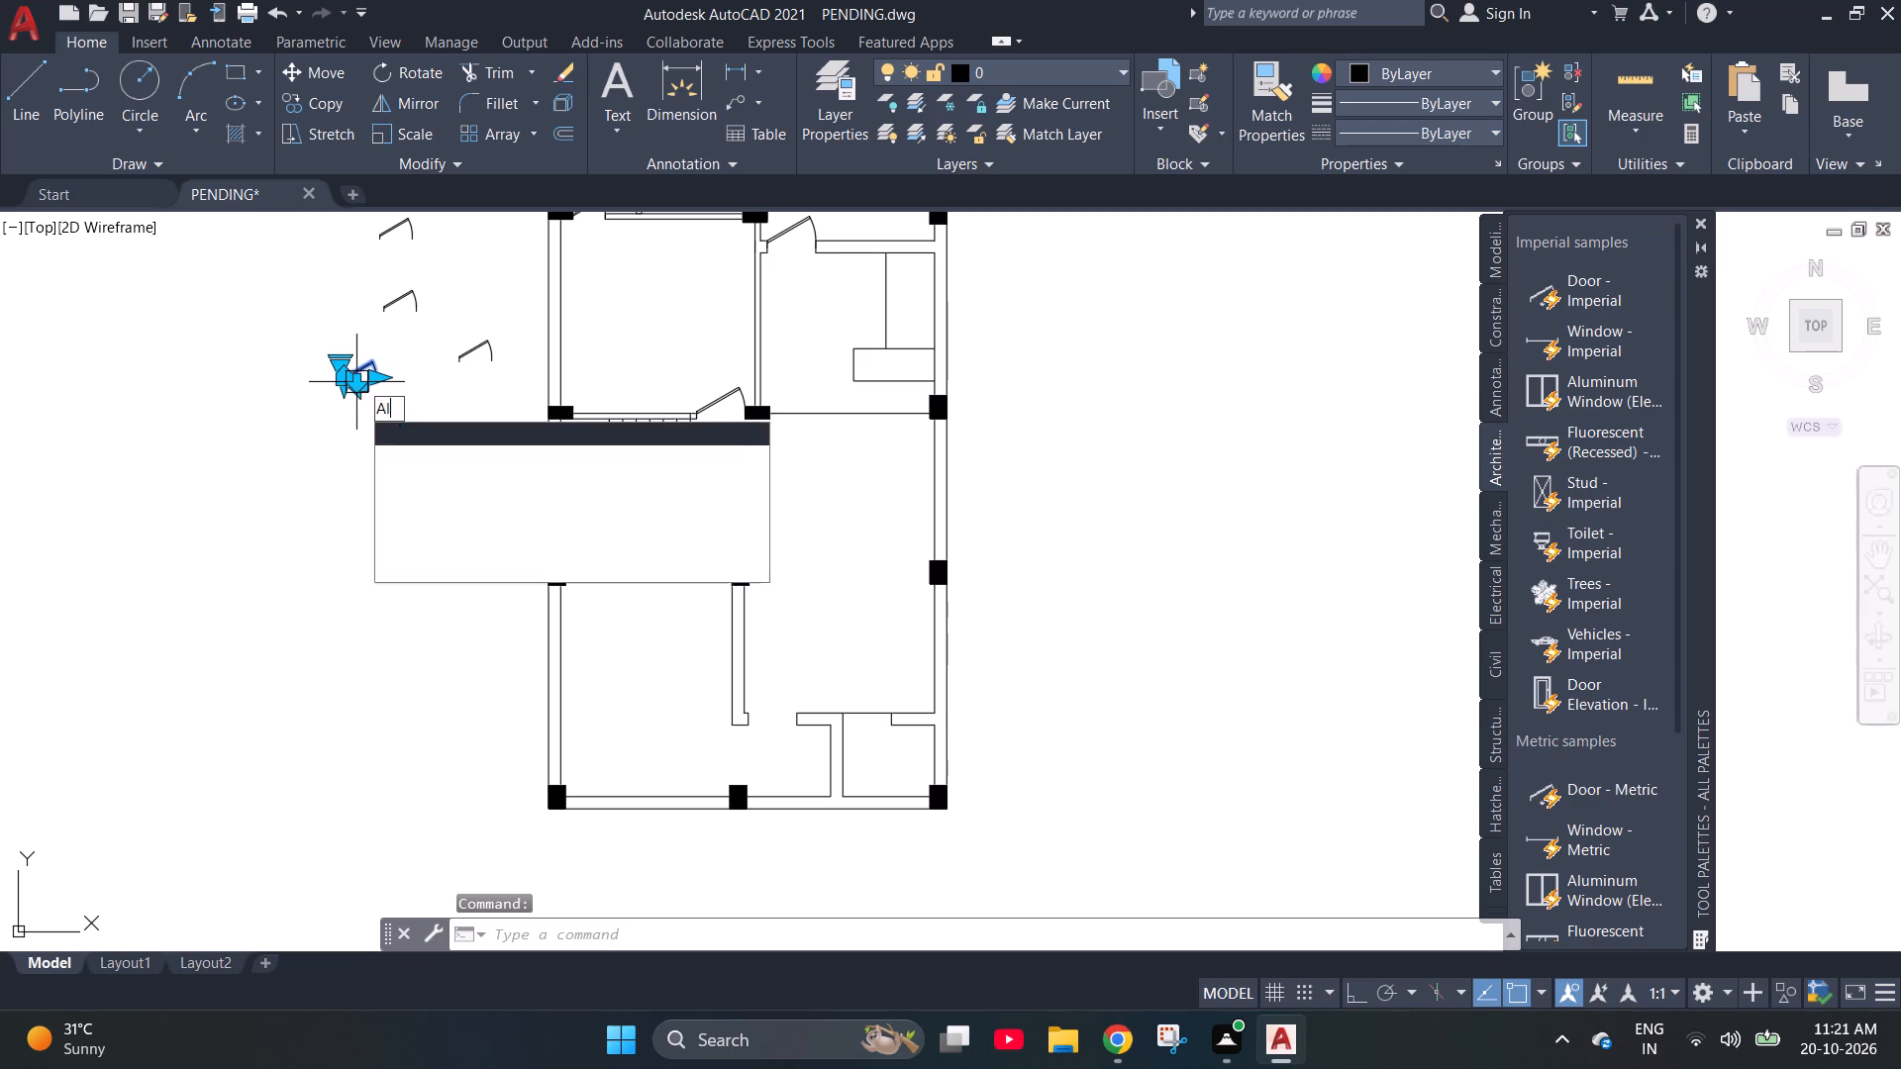
pyautogui.press('space')
pyautogui.scroll(5, 342, 388)
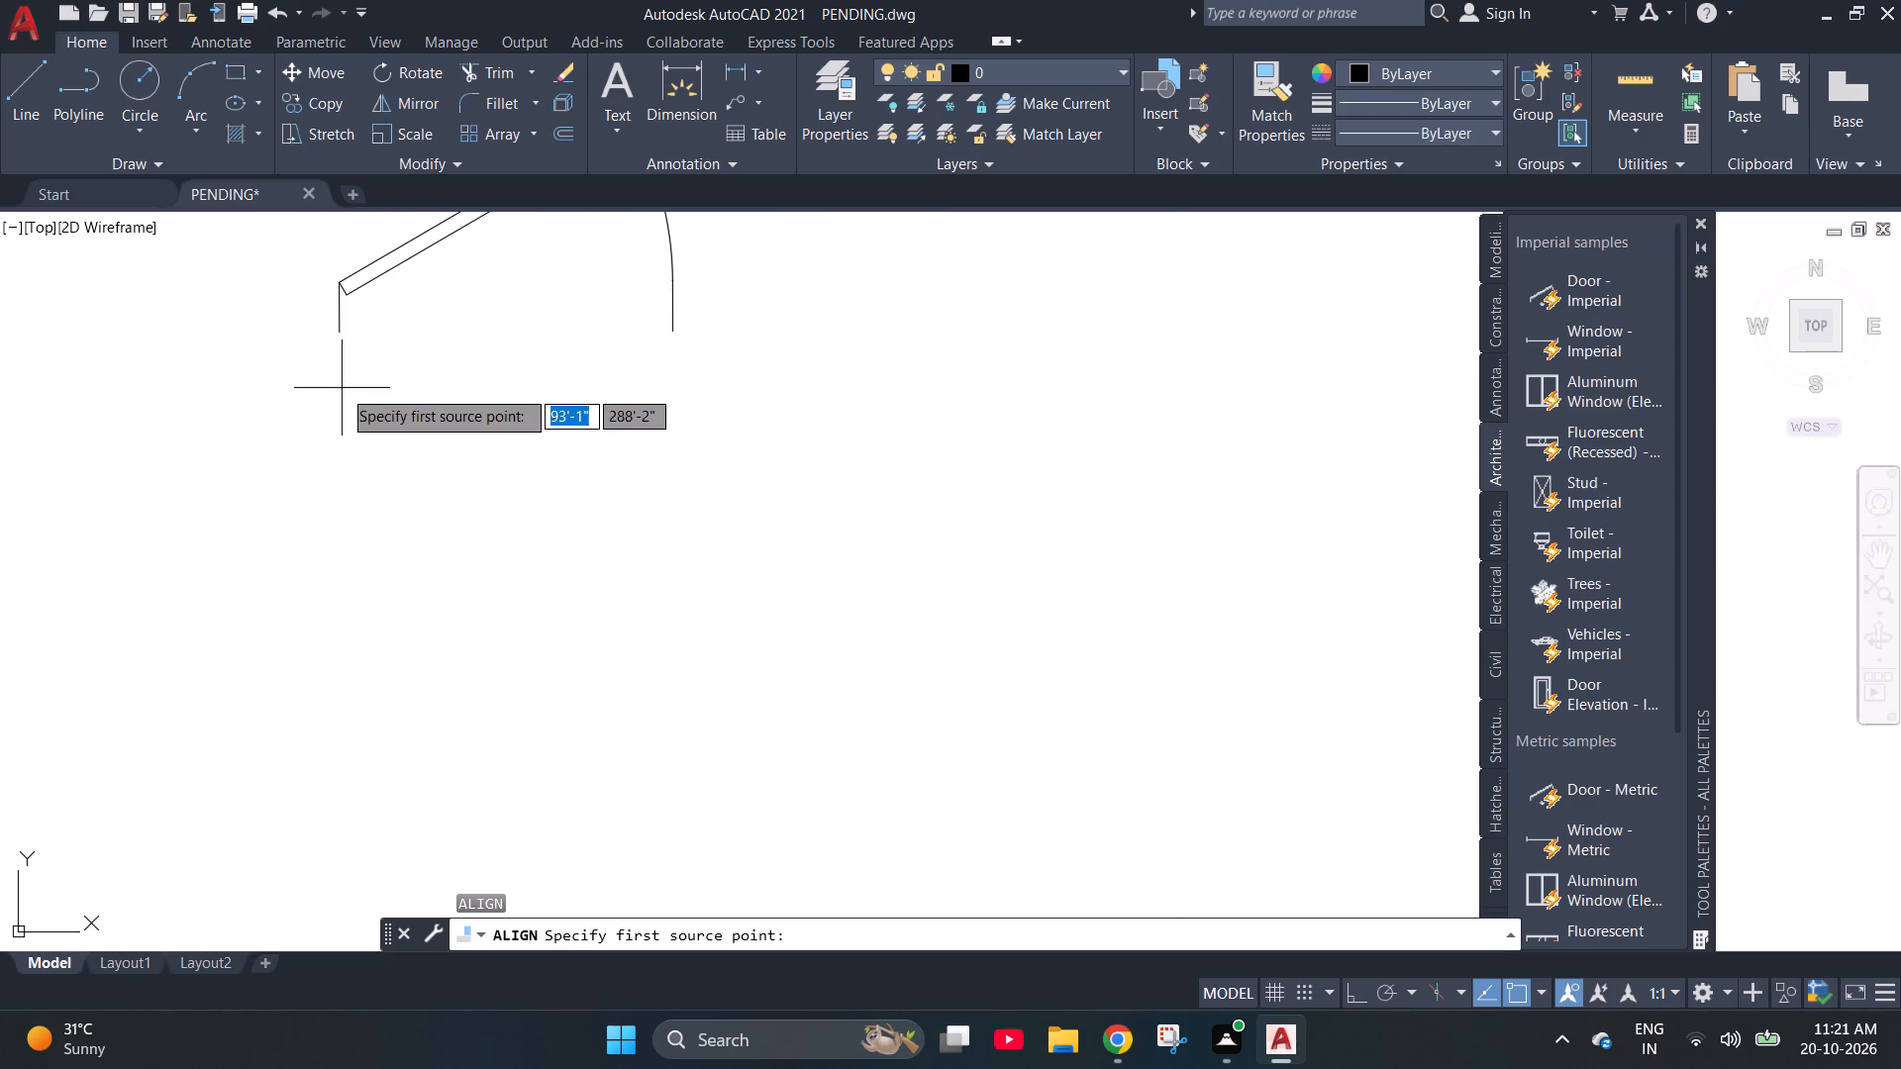
pyautogui.click(340, 327)
pyautogui.scroll(-5, 257, 430)
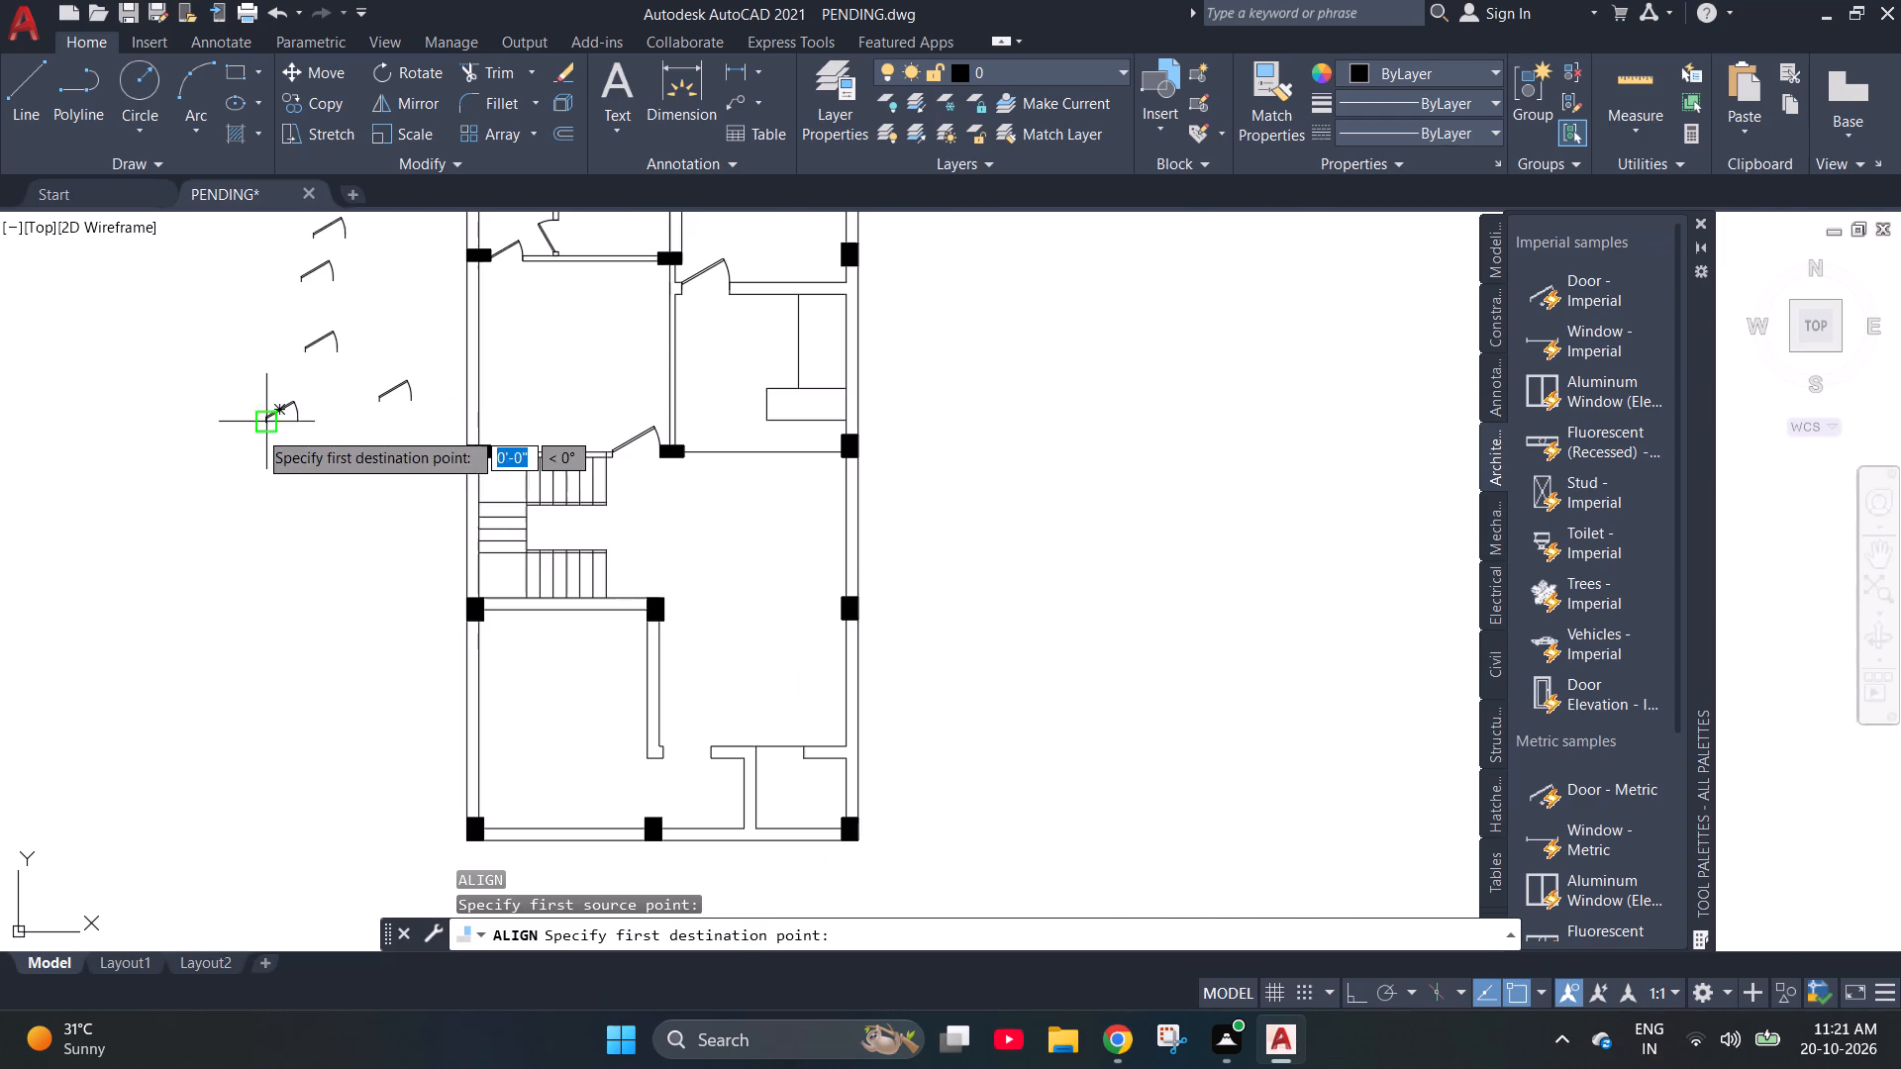
pyautogui.scroll(-1, 622, 626)
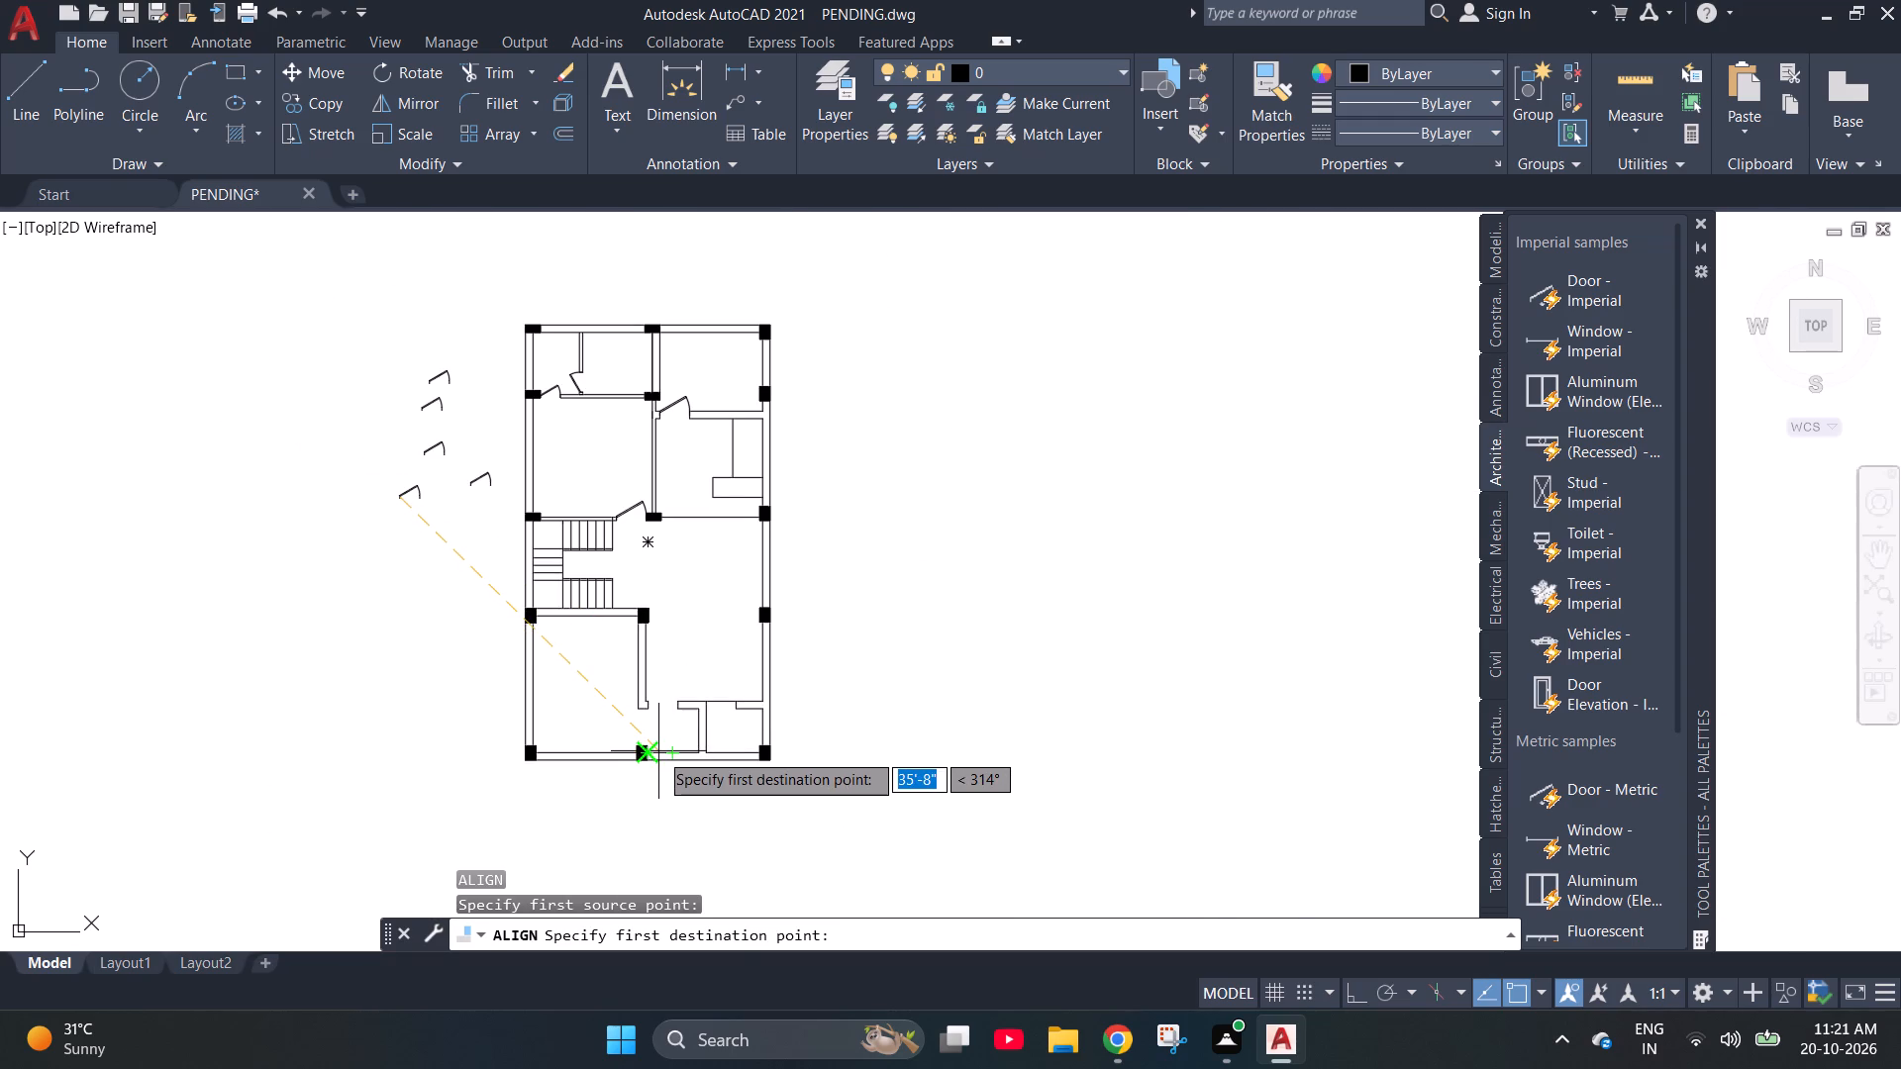
pyautogui.scroll(4, 639, 741)
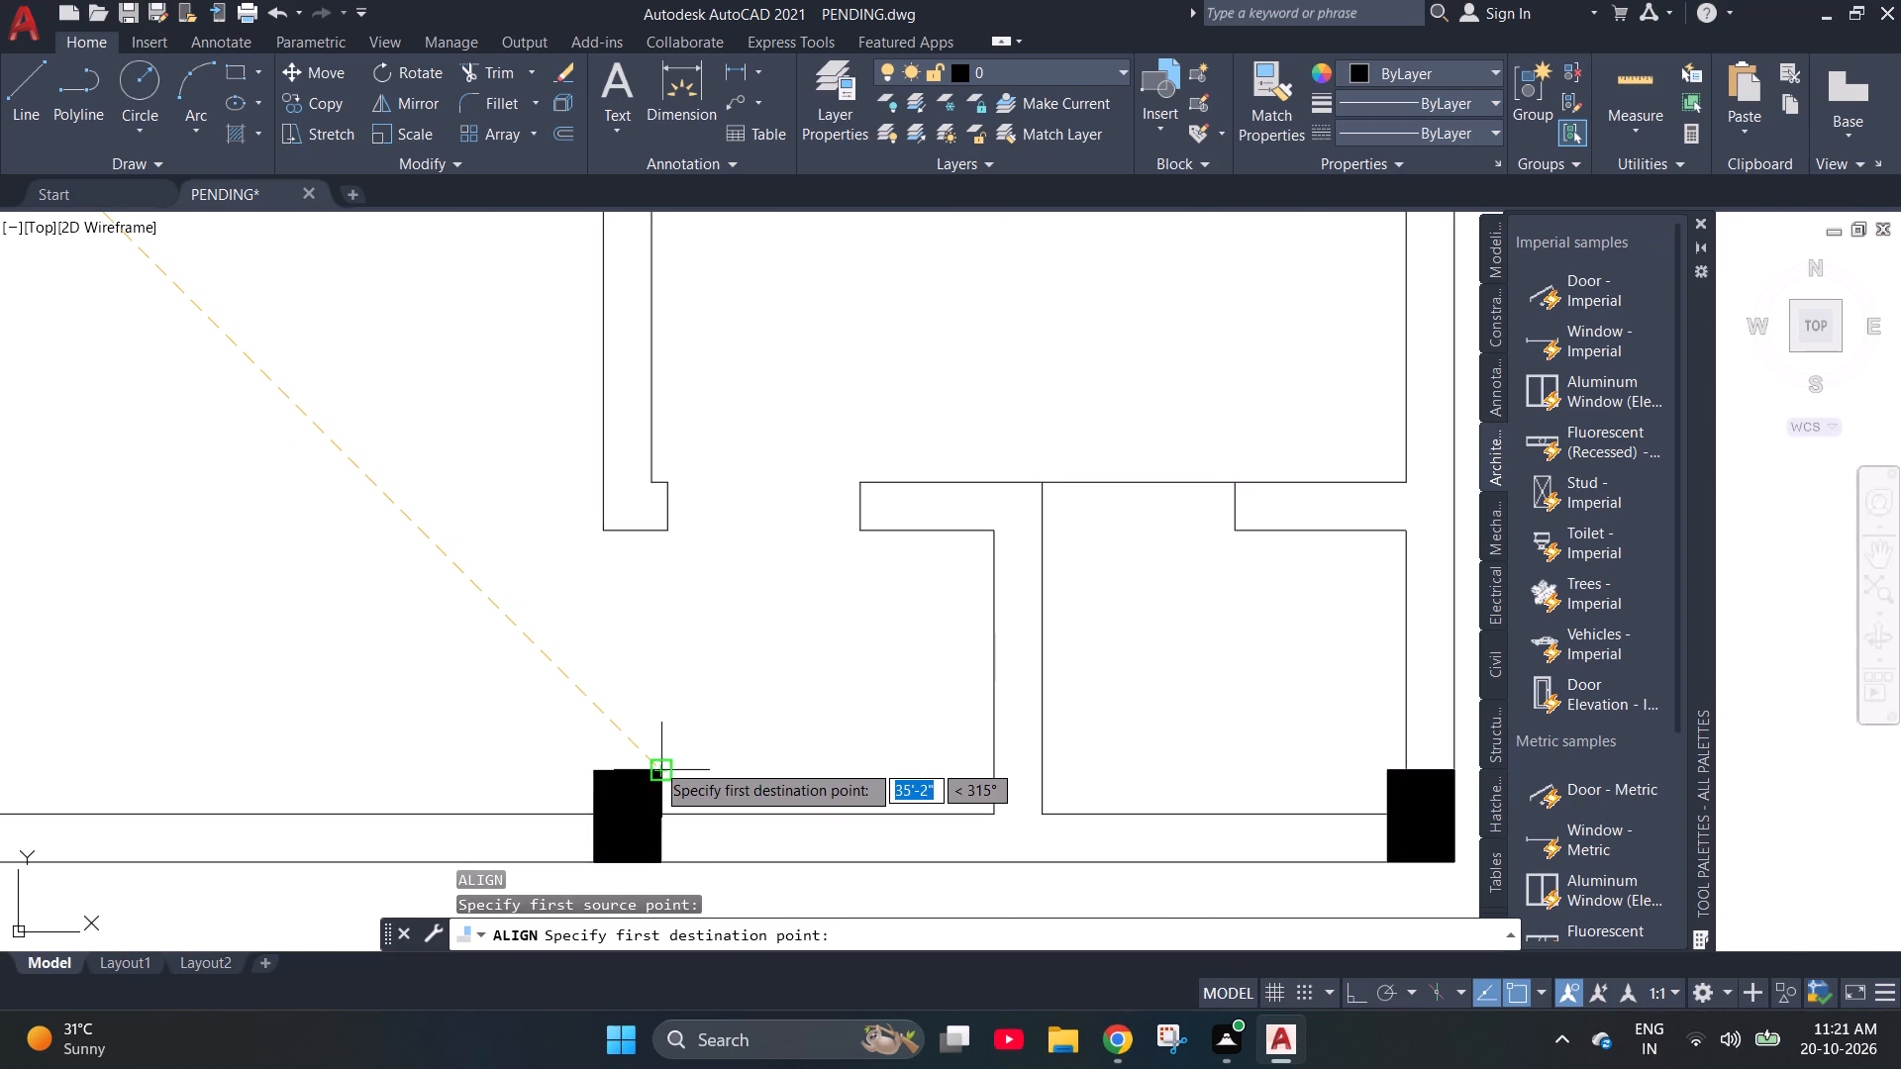
pyautogui.click(655, 762)
pyautogui.scroll(-4, 841, 740)
pyautogui.scroll(4, 600, 494)
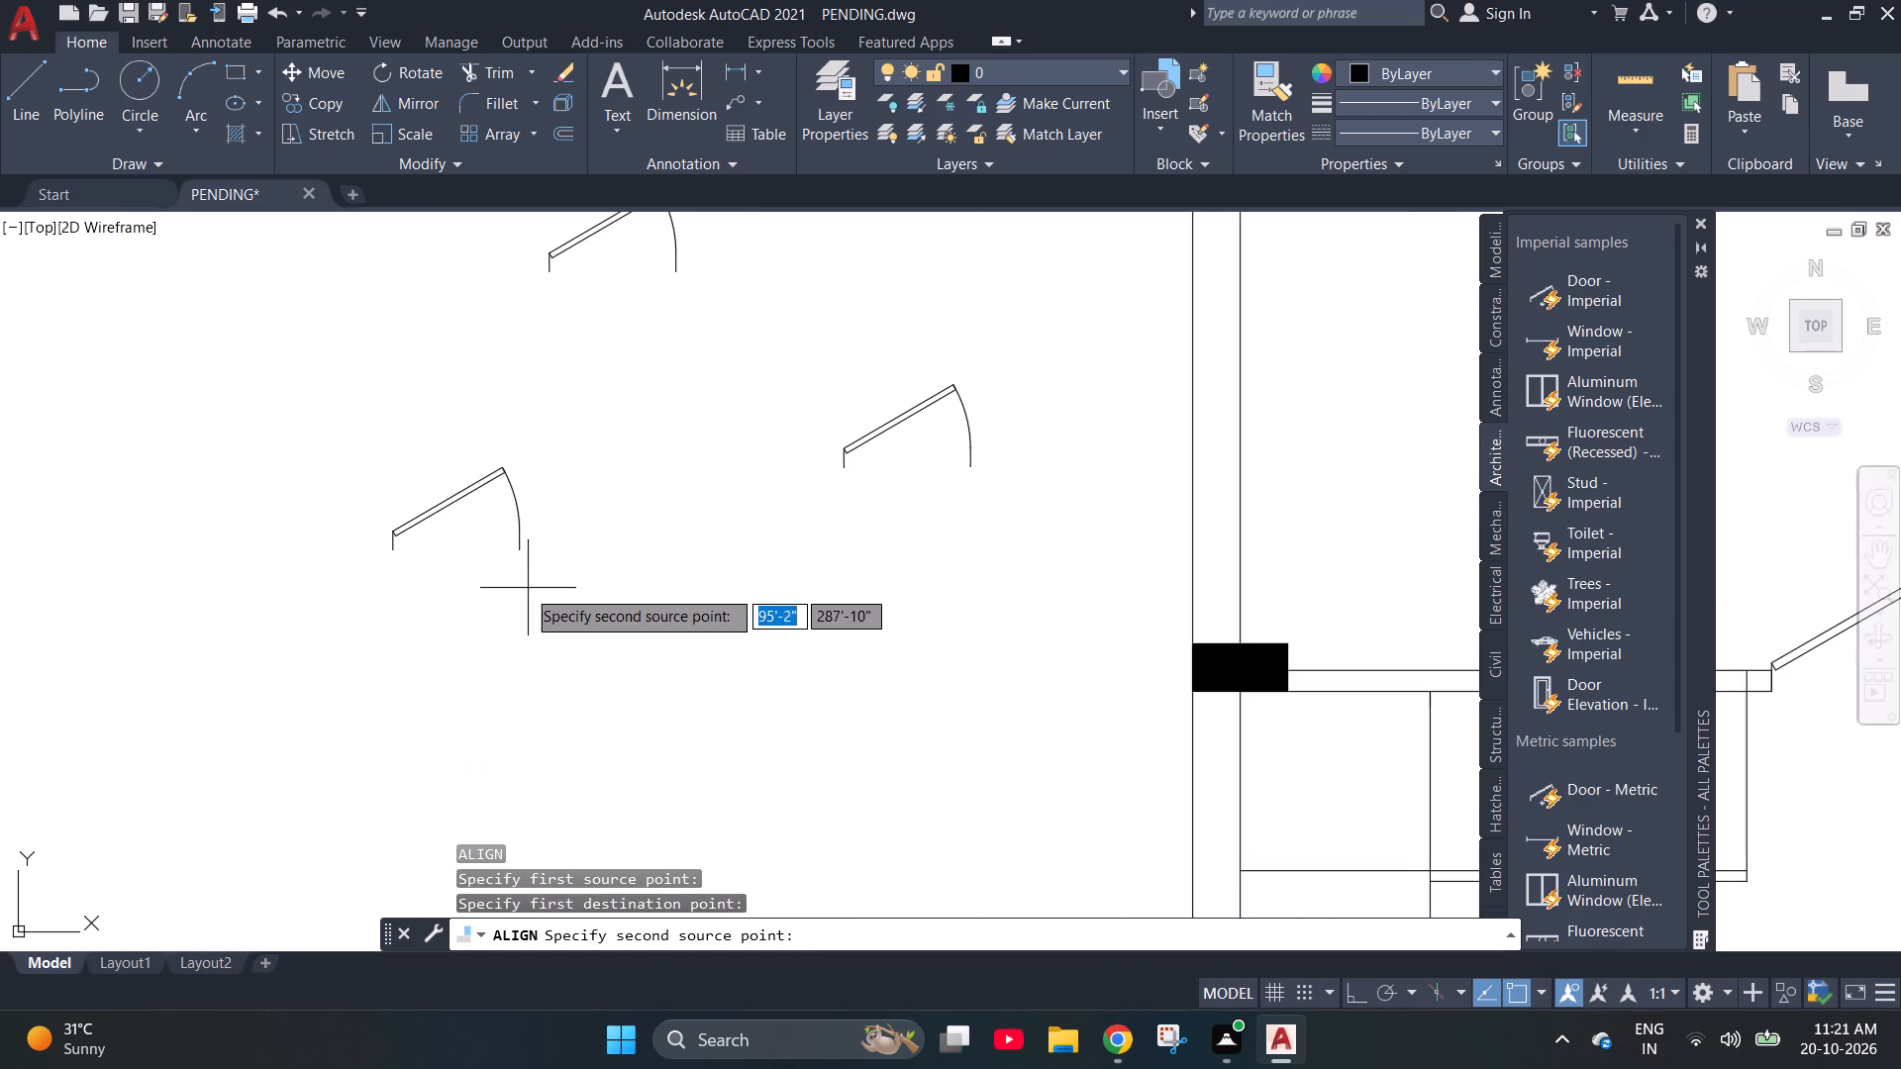
pyautogui.click(522, 551)
pyautogui.scroll(-2, 403, 568)
pyautogui.scroll(-1, 911, 733)
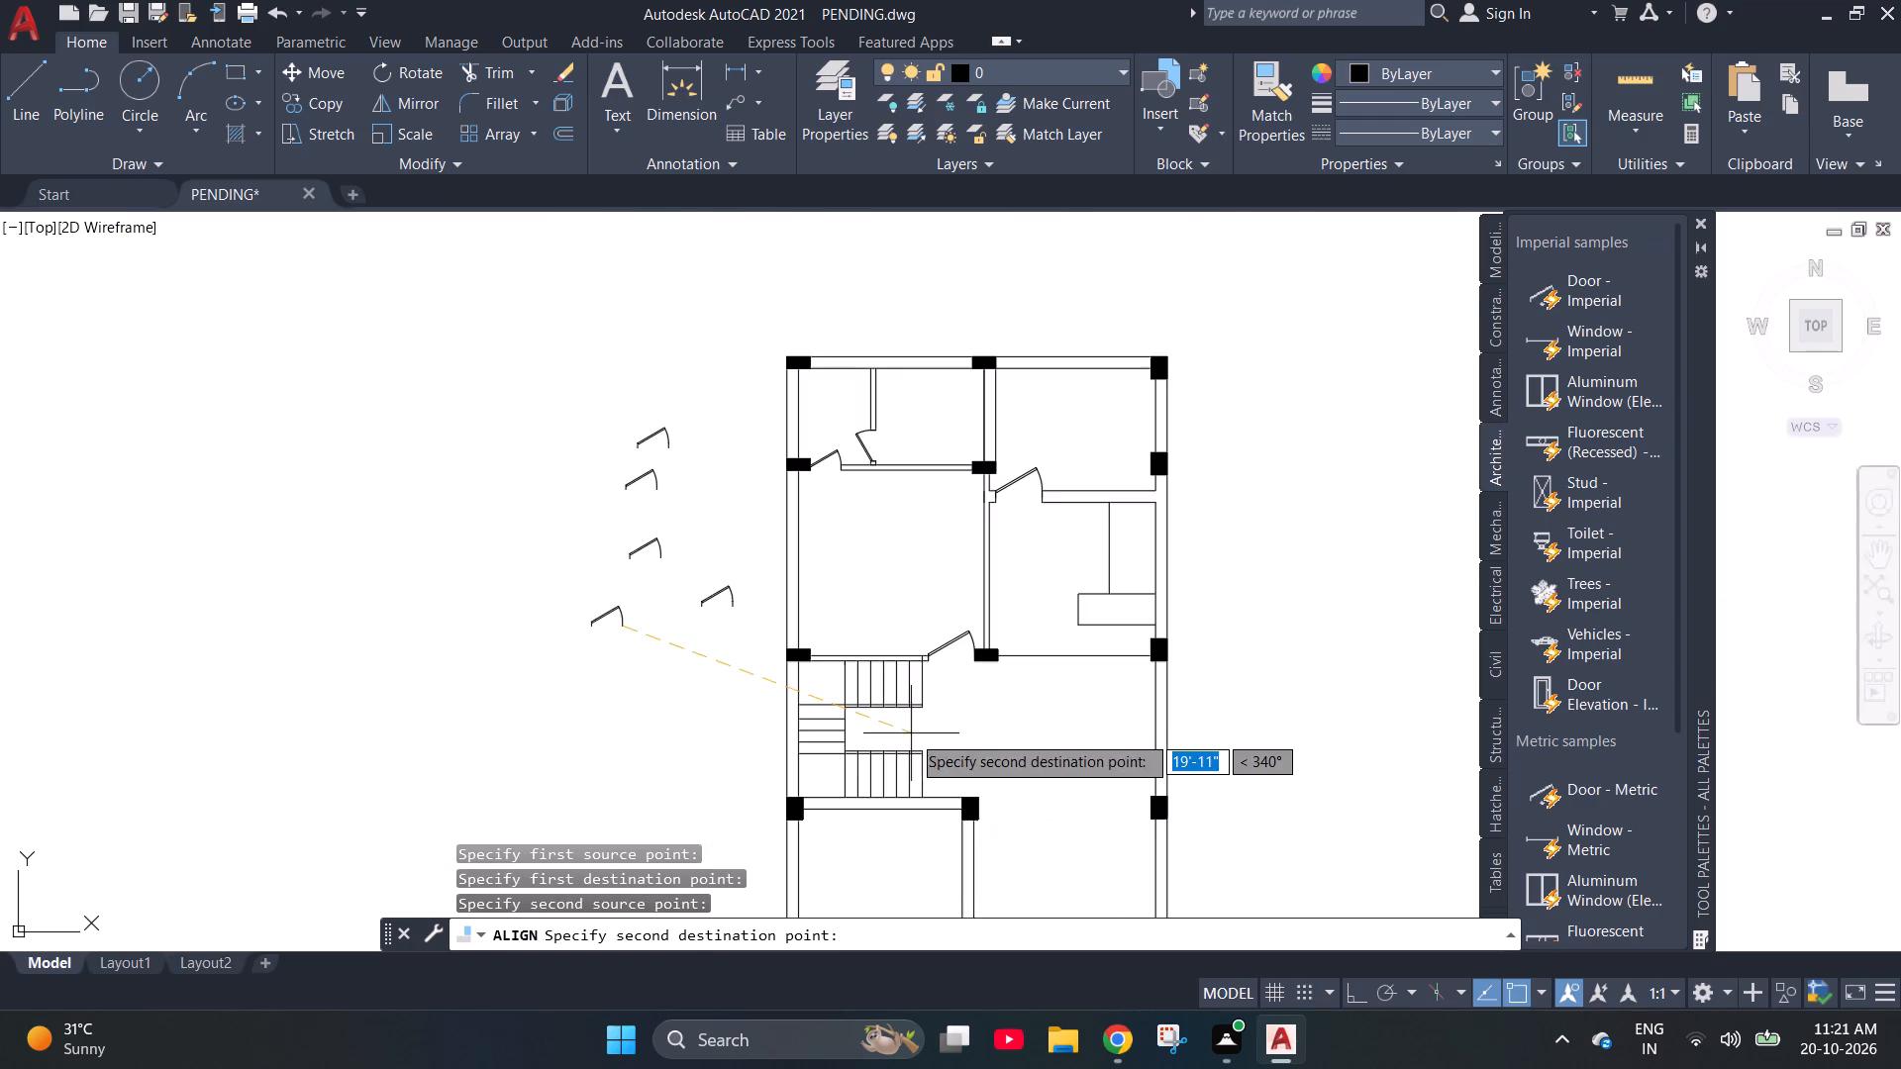
pyautogui.scroll(-1, 855, 720)
pyautogui.scroll(3, 949, 907)
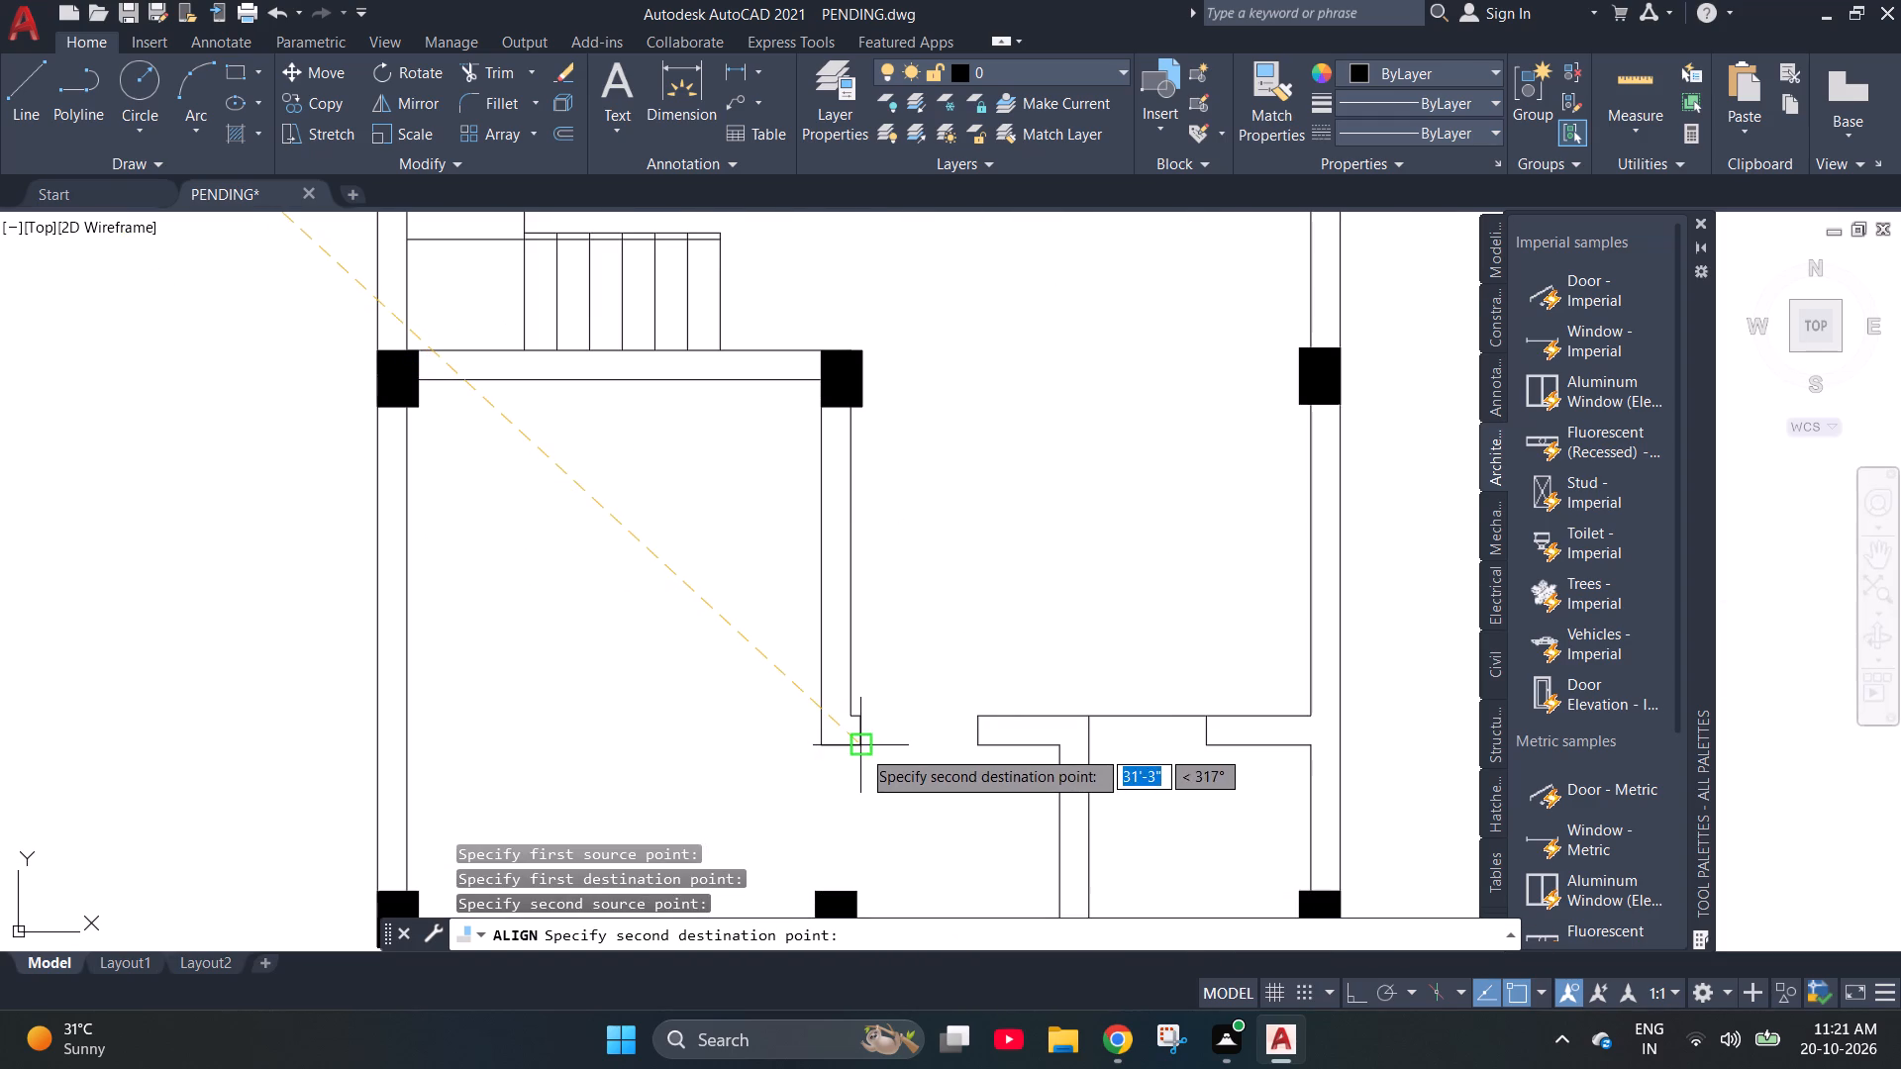
pyautogui.click(861, 748)
pyautogui.press('space')
pyautogui.write('y')
pyautogui.press('Return')
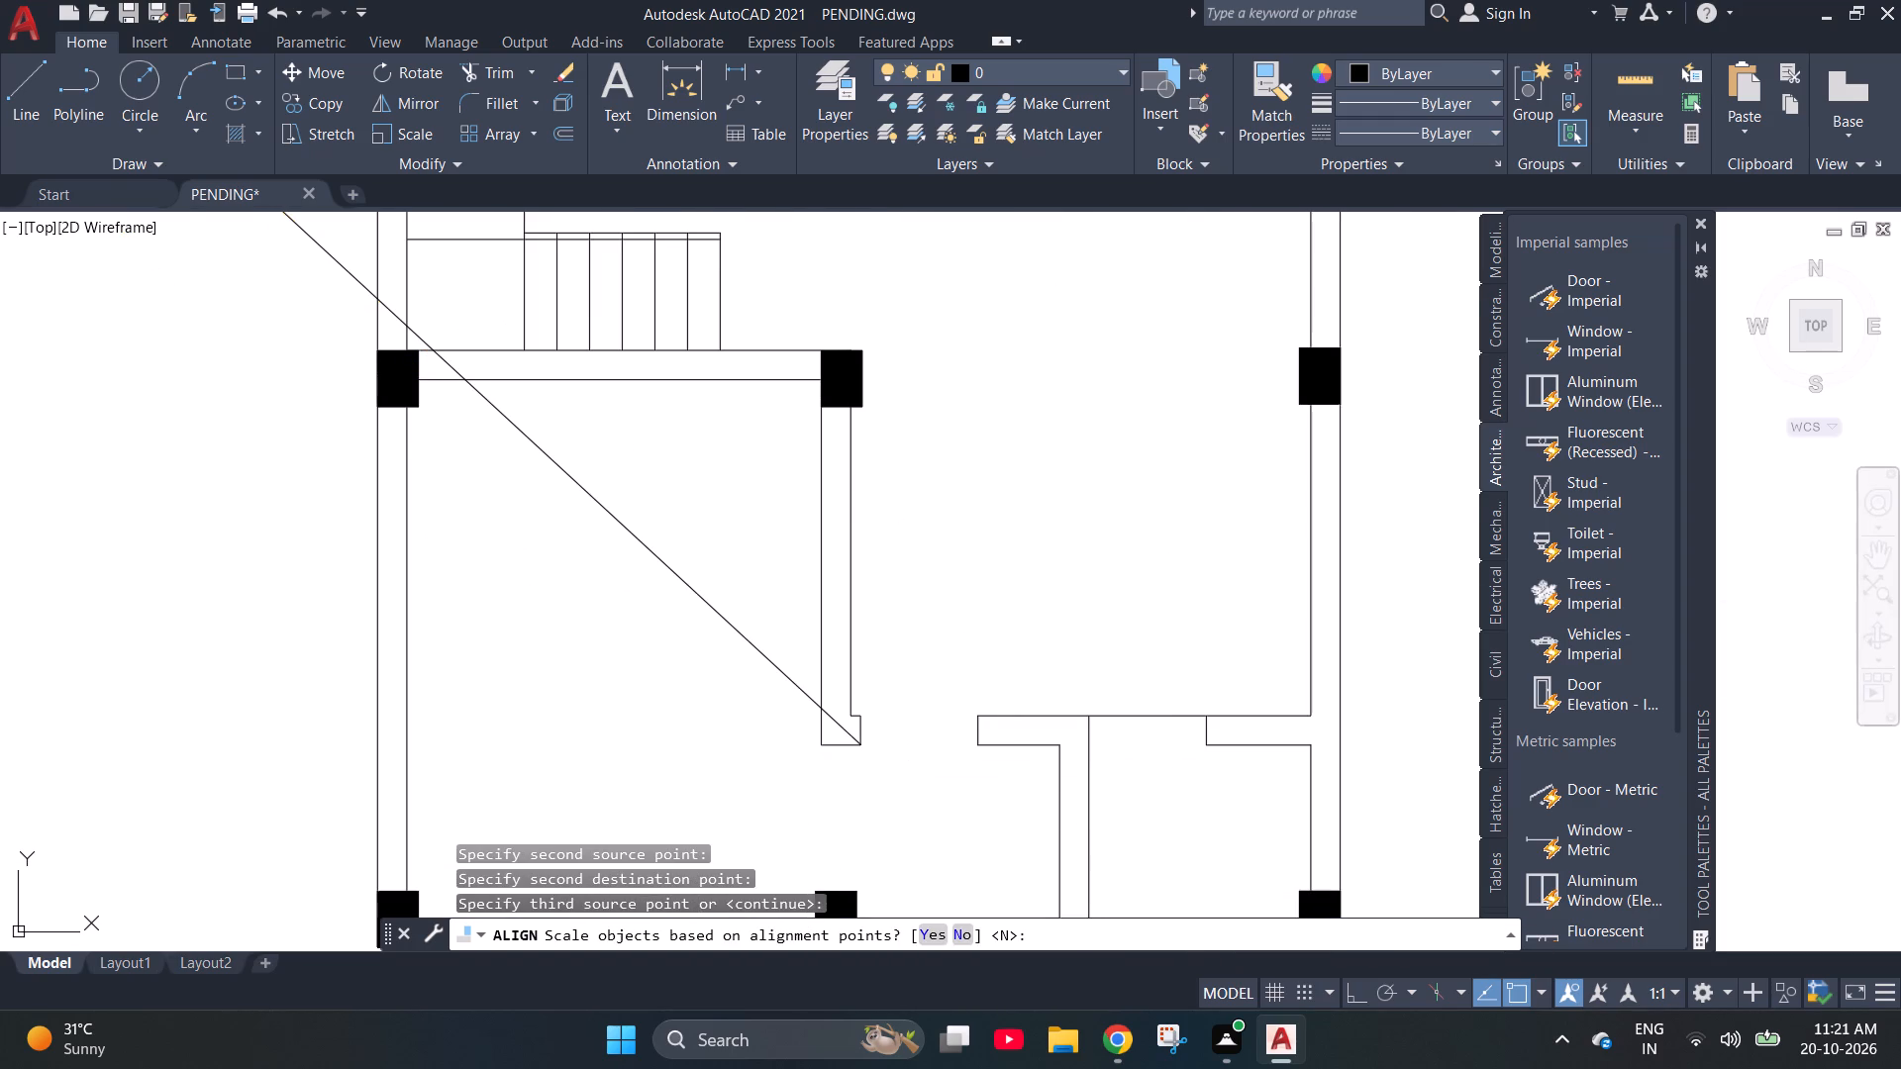
# Align another spare door copy, with scaling, into the horizontal wall opening just right of the lower-left room's right wall.
pyautogui.scroll(-3, 859, 738)
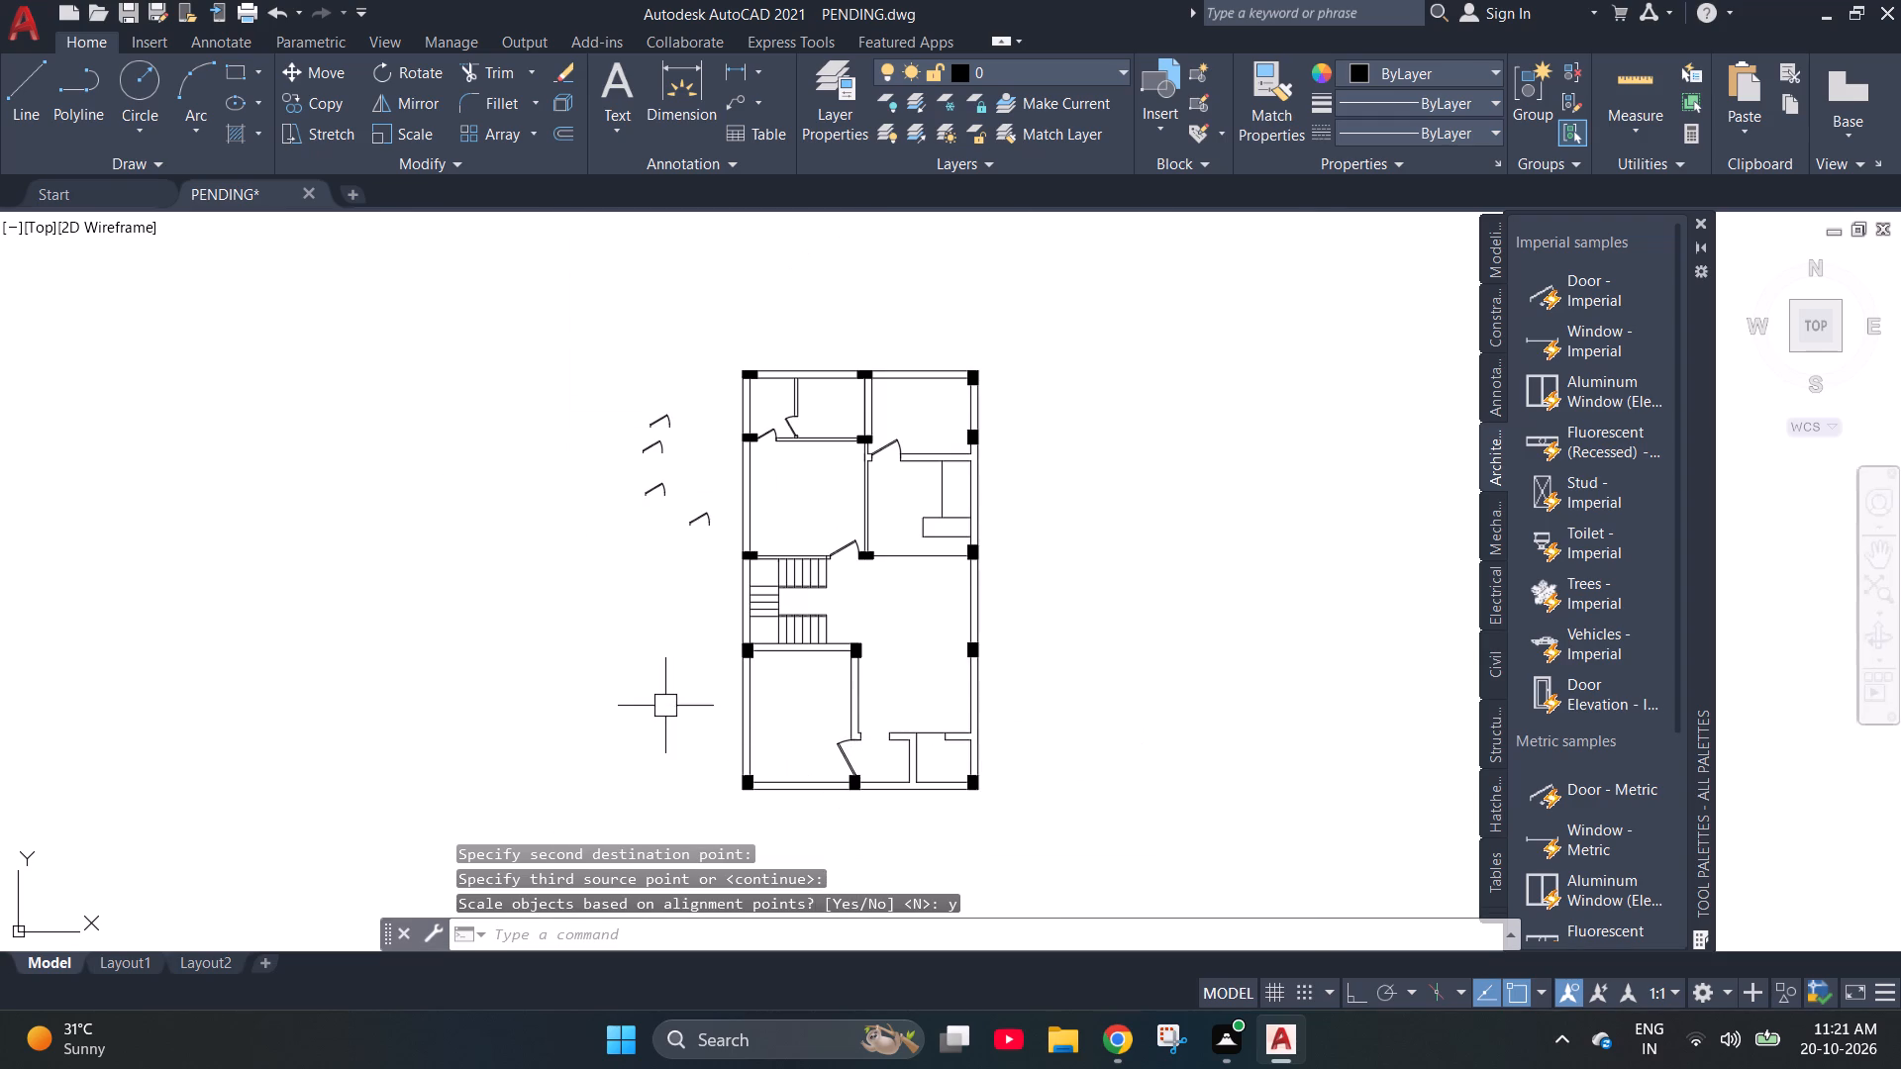
pyautogui.scroll(3, 704, 530)
pyautogui.click(655, 479)
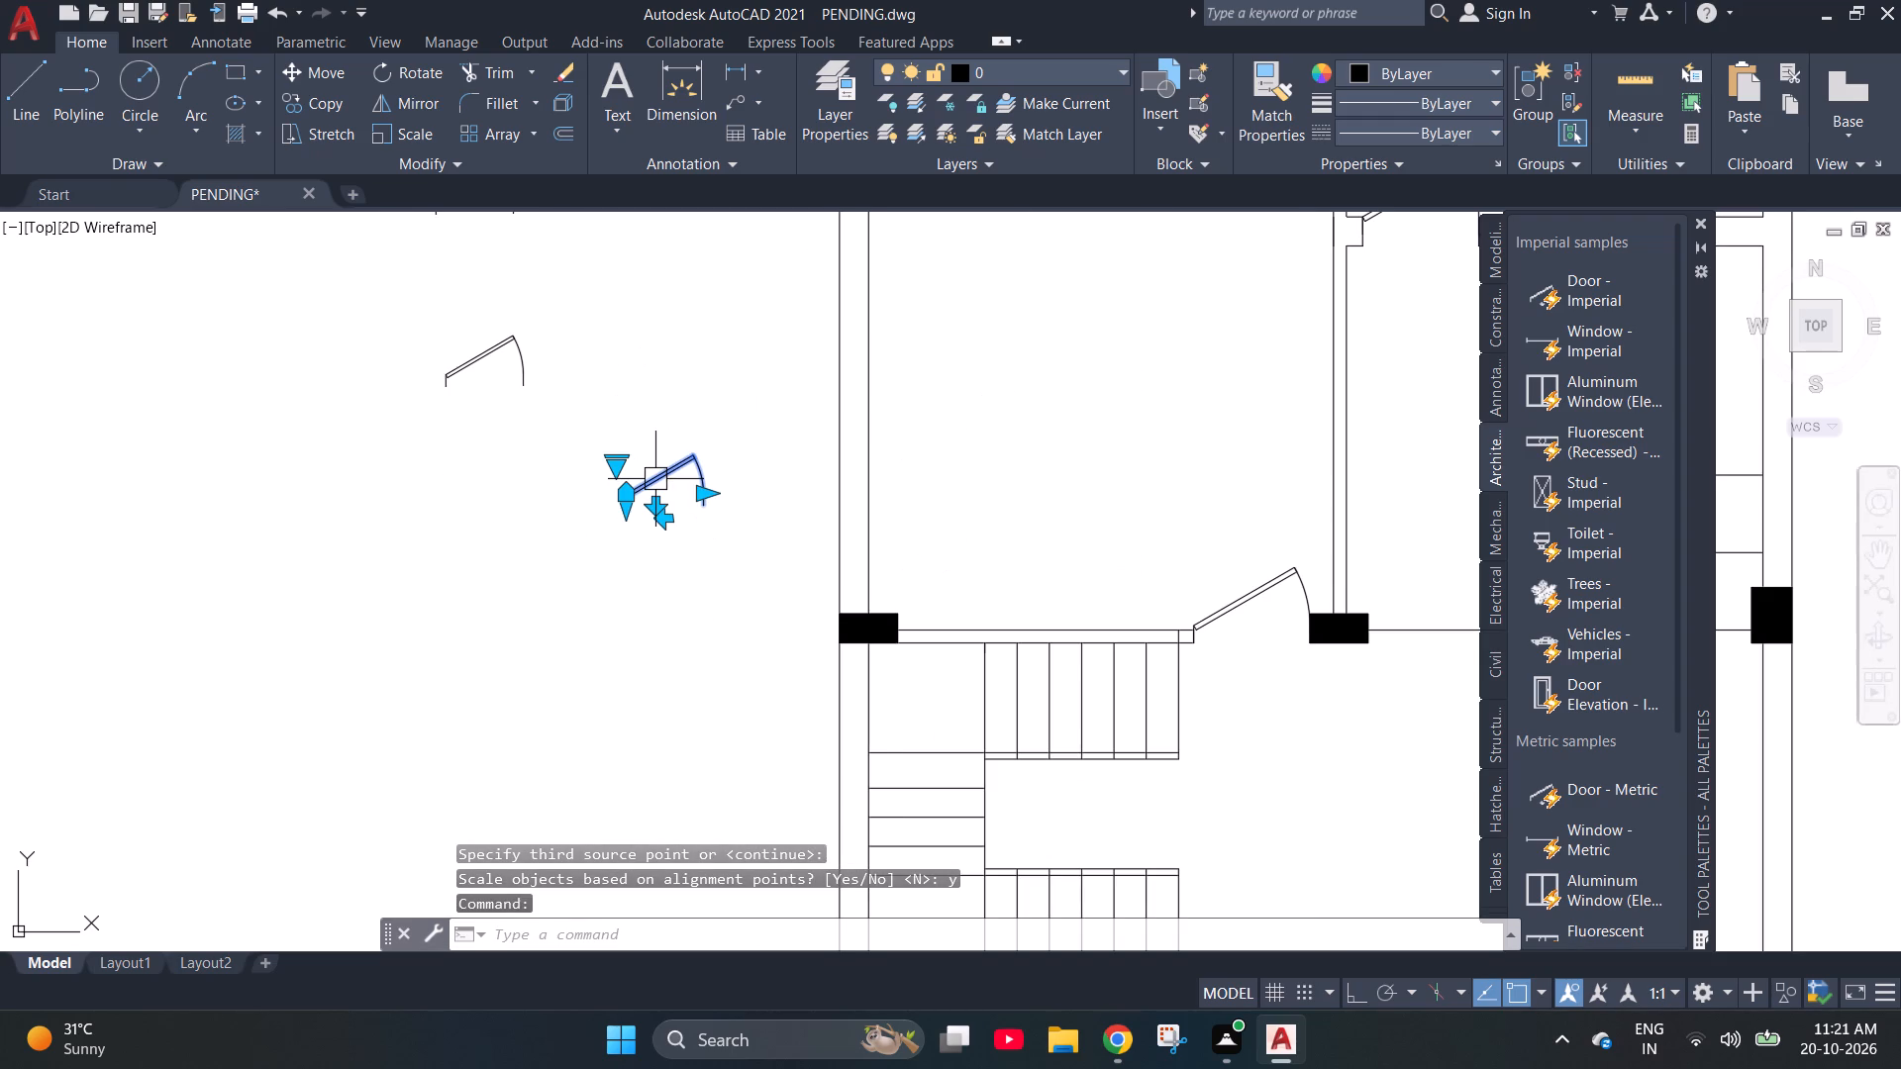
pyautogui.write('al')
pyautogui.press('Return')
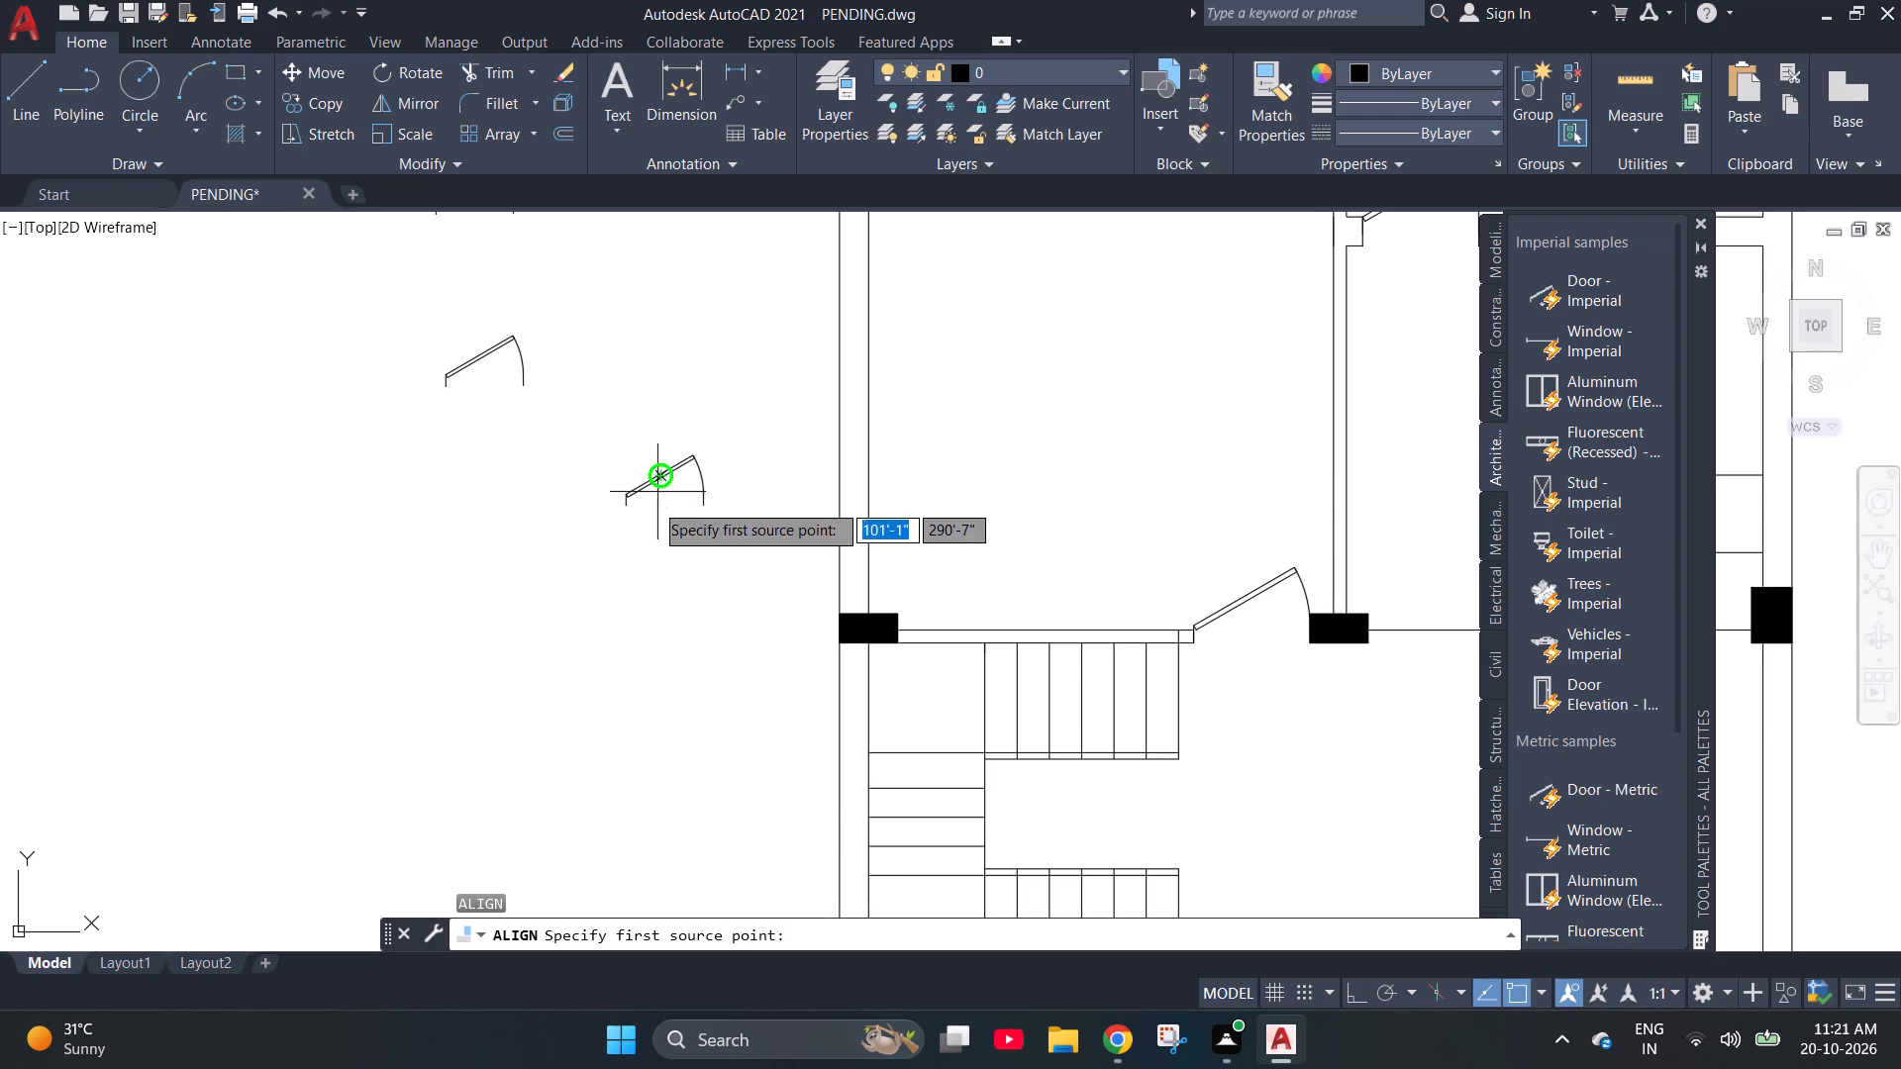
pyautogui.scroll(4, 628, 523)
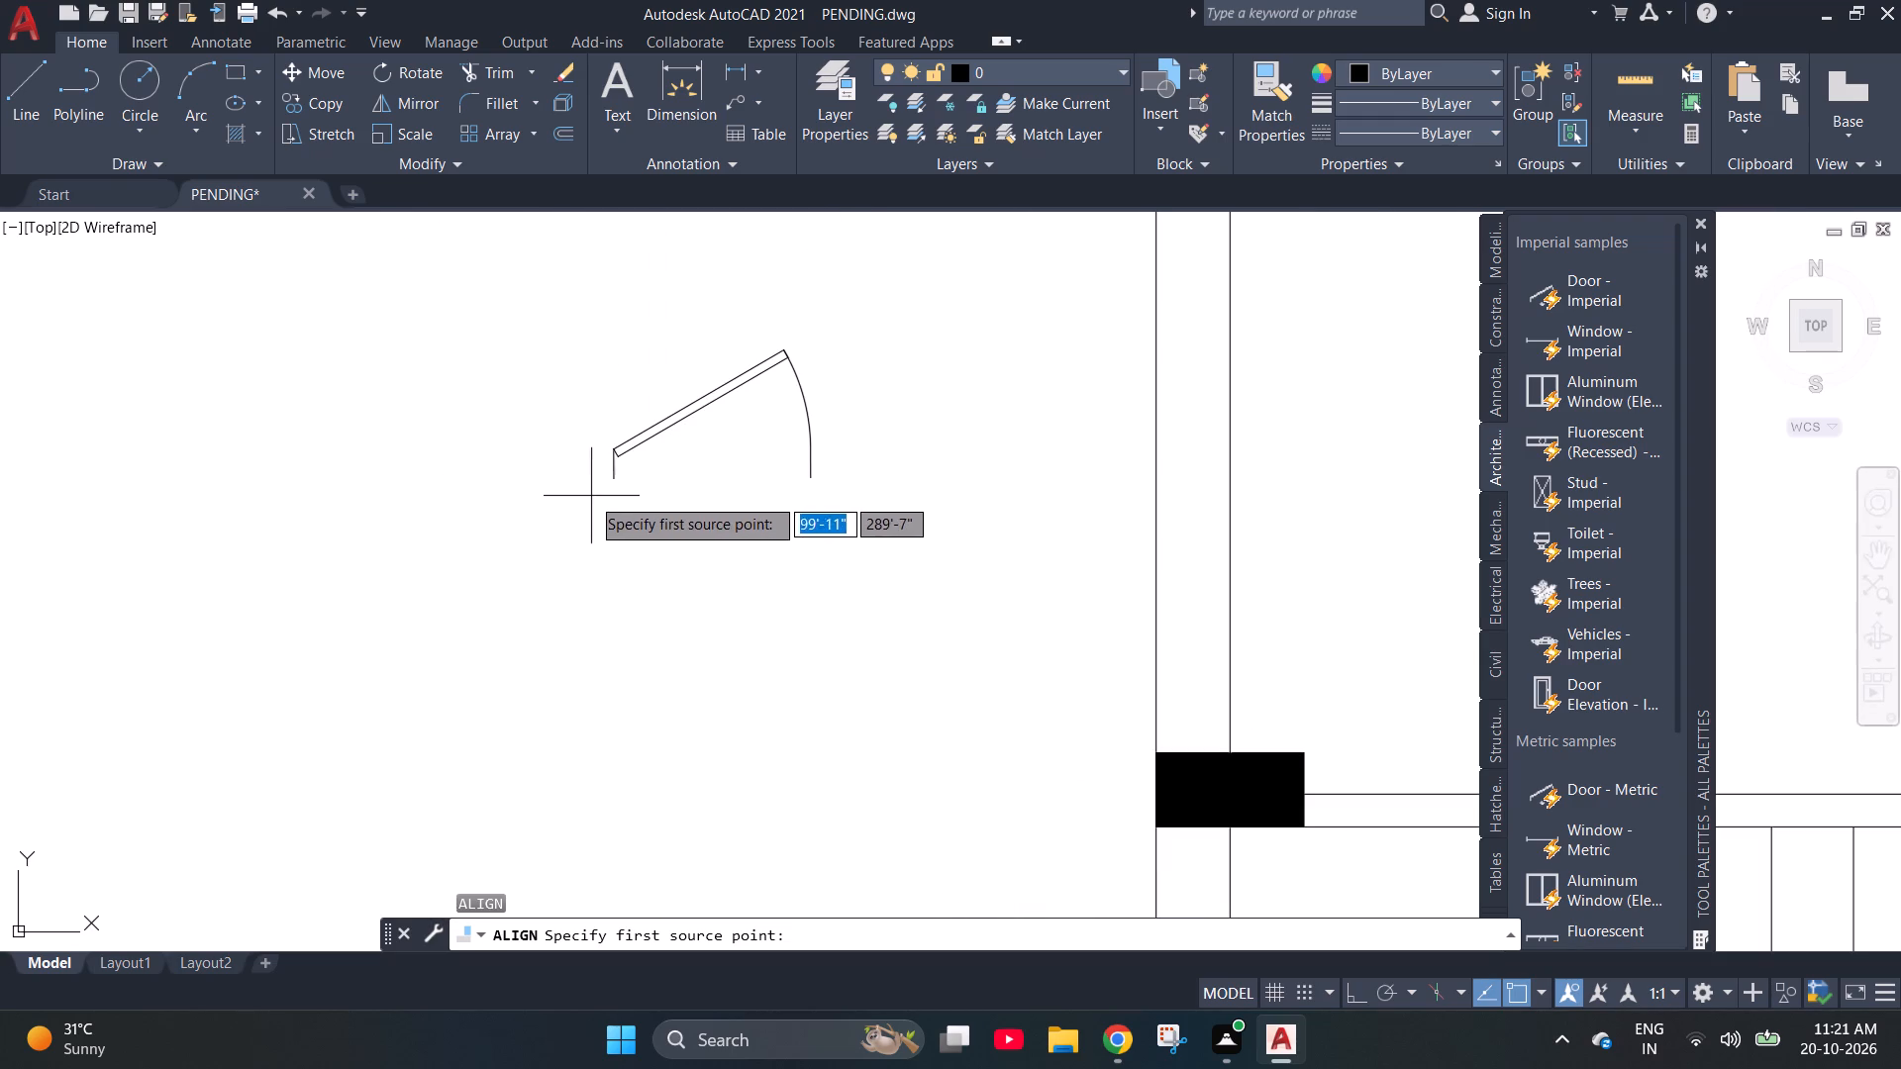
pyautogui.click(616, 488)
pyautogui.scroll(-3, 231, 500)
pyautogui.scroll(-1, 475, 455)
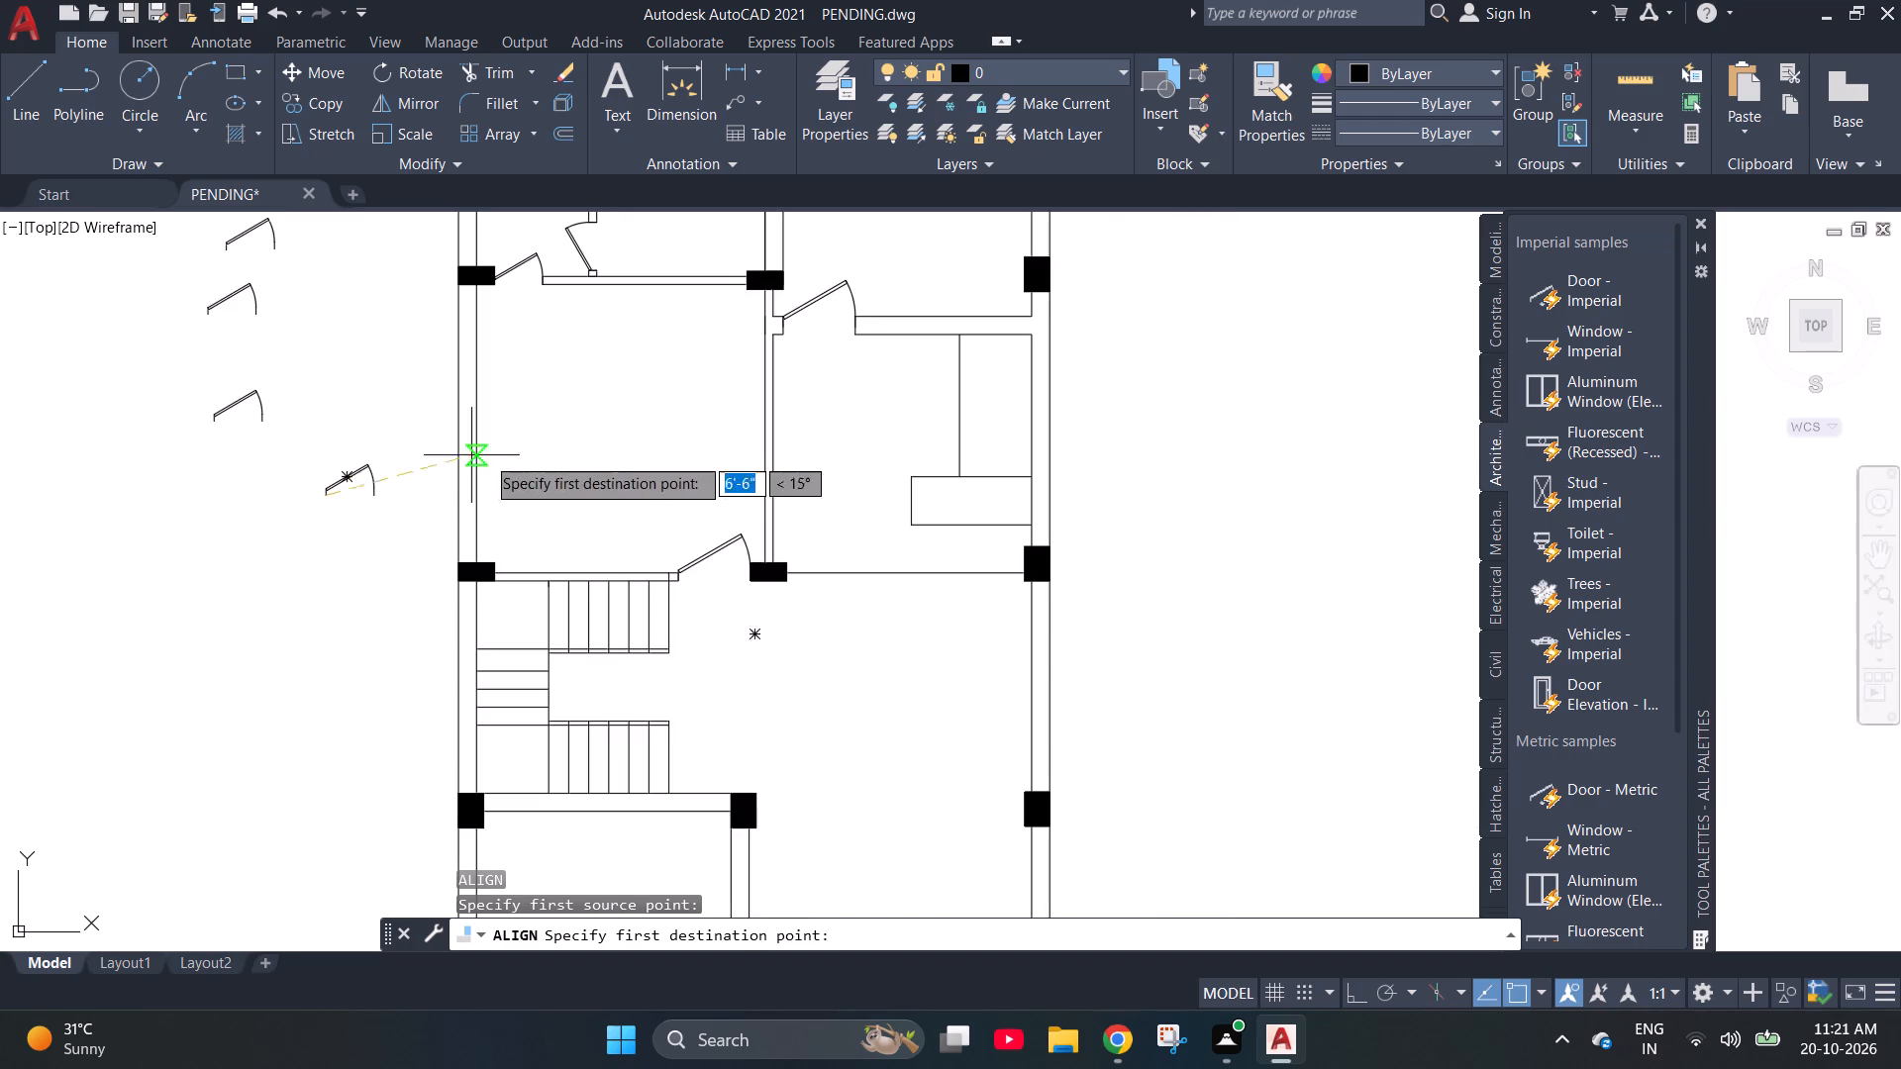
pyautogui.scroll(-1, 485, 455)
pyautogui.scroll(4, 569, 754)
pyautogui.scroll(-1, 582, 750)
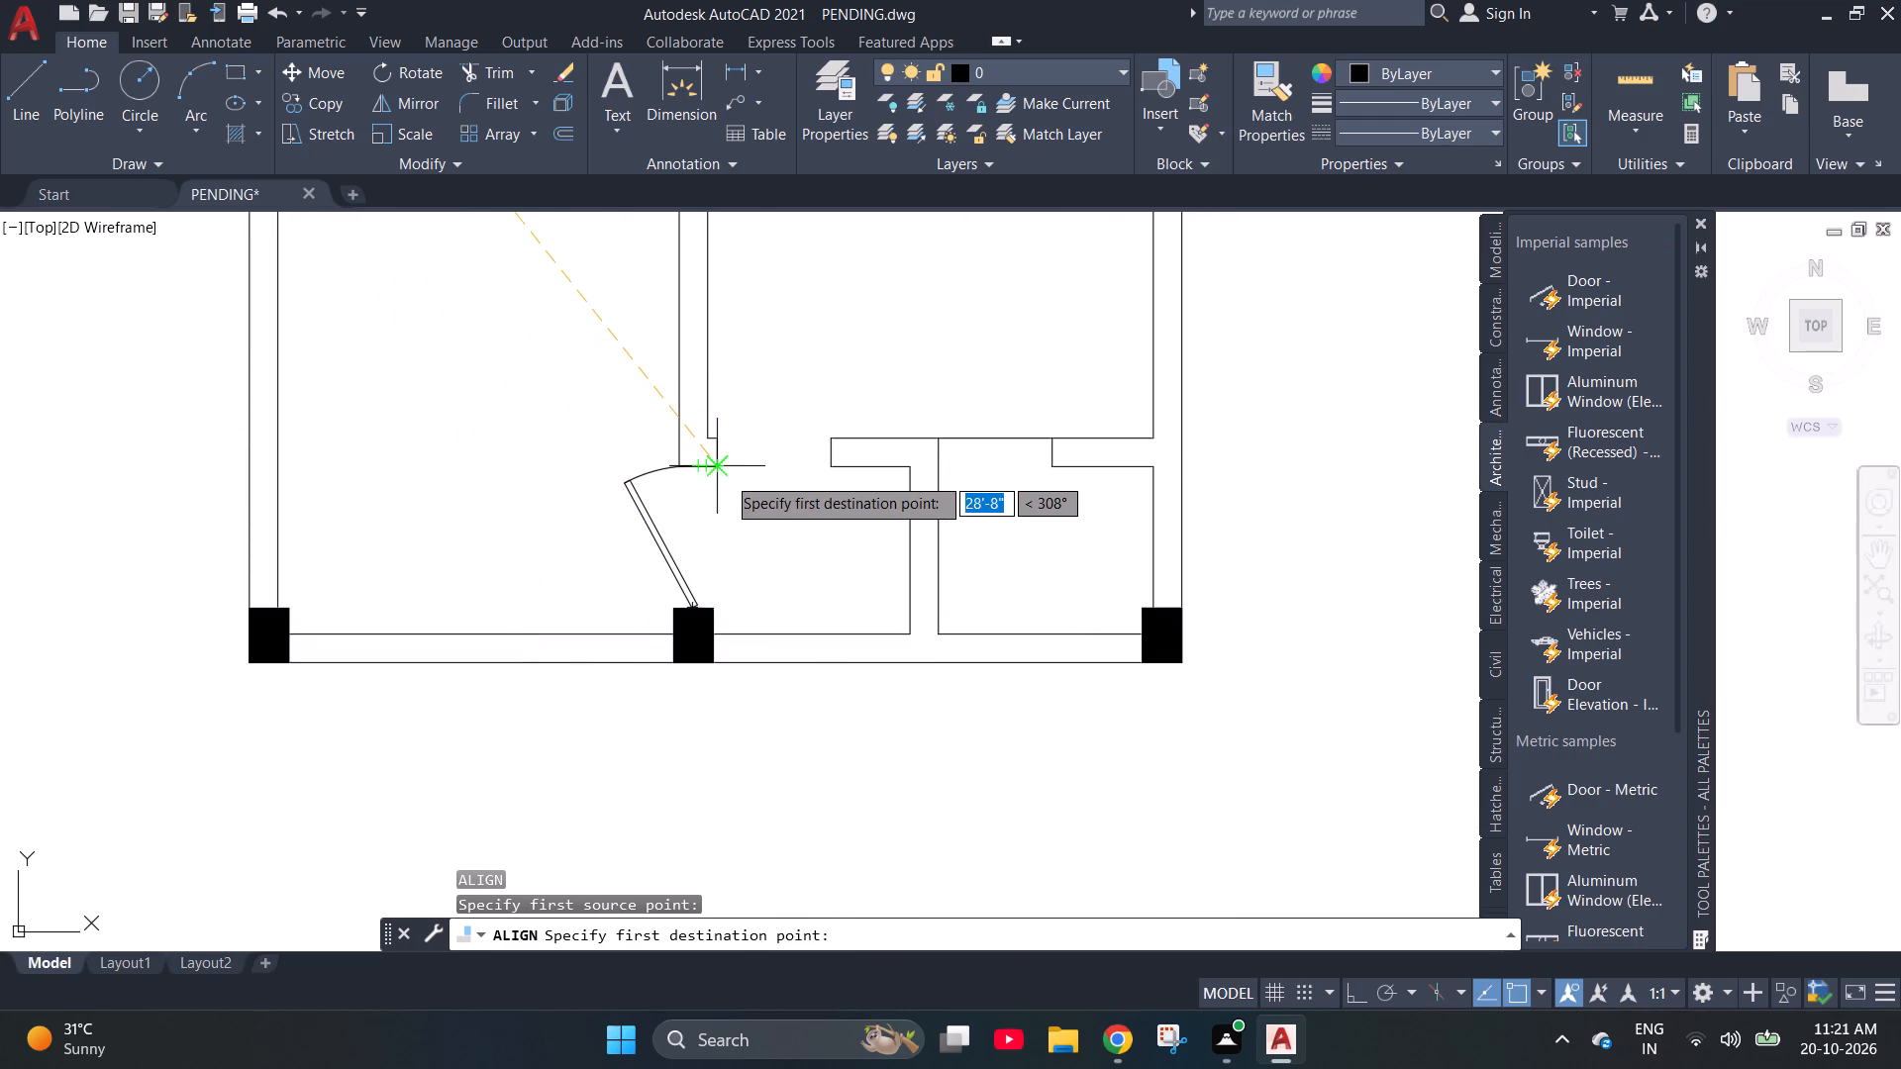
pyautogui.click(726, 475)
pyautogui.scroll(-2, 716, 614)
pyautogui.click(487, 231)
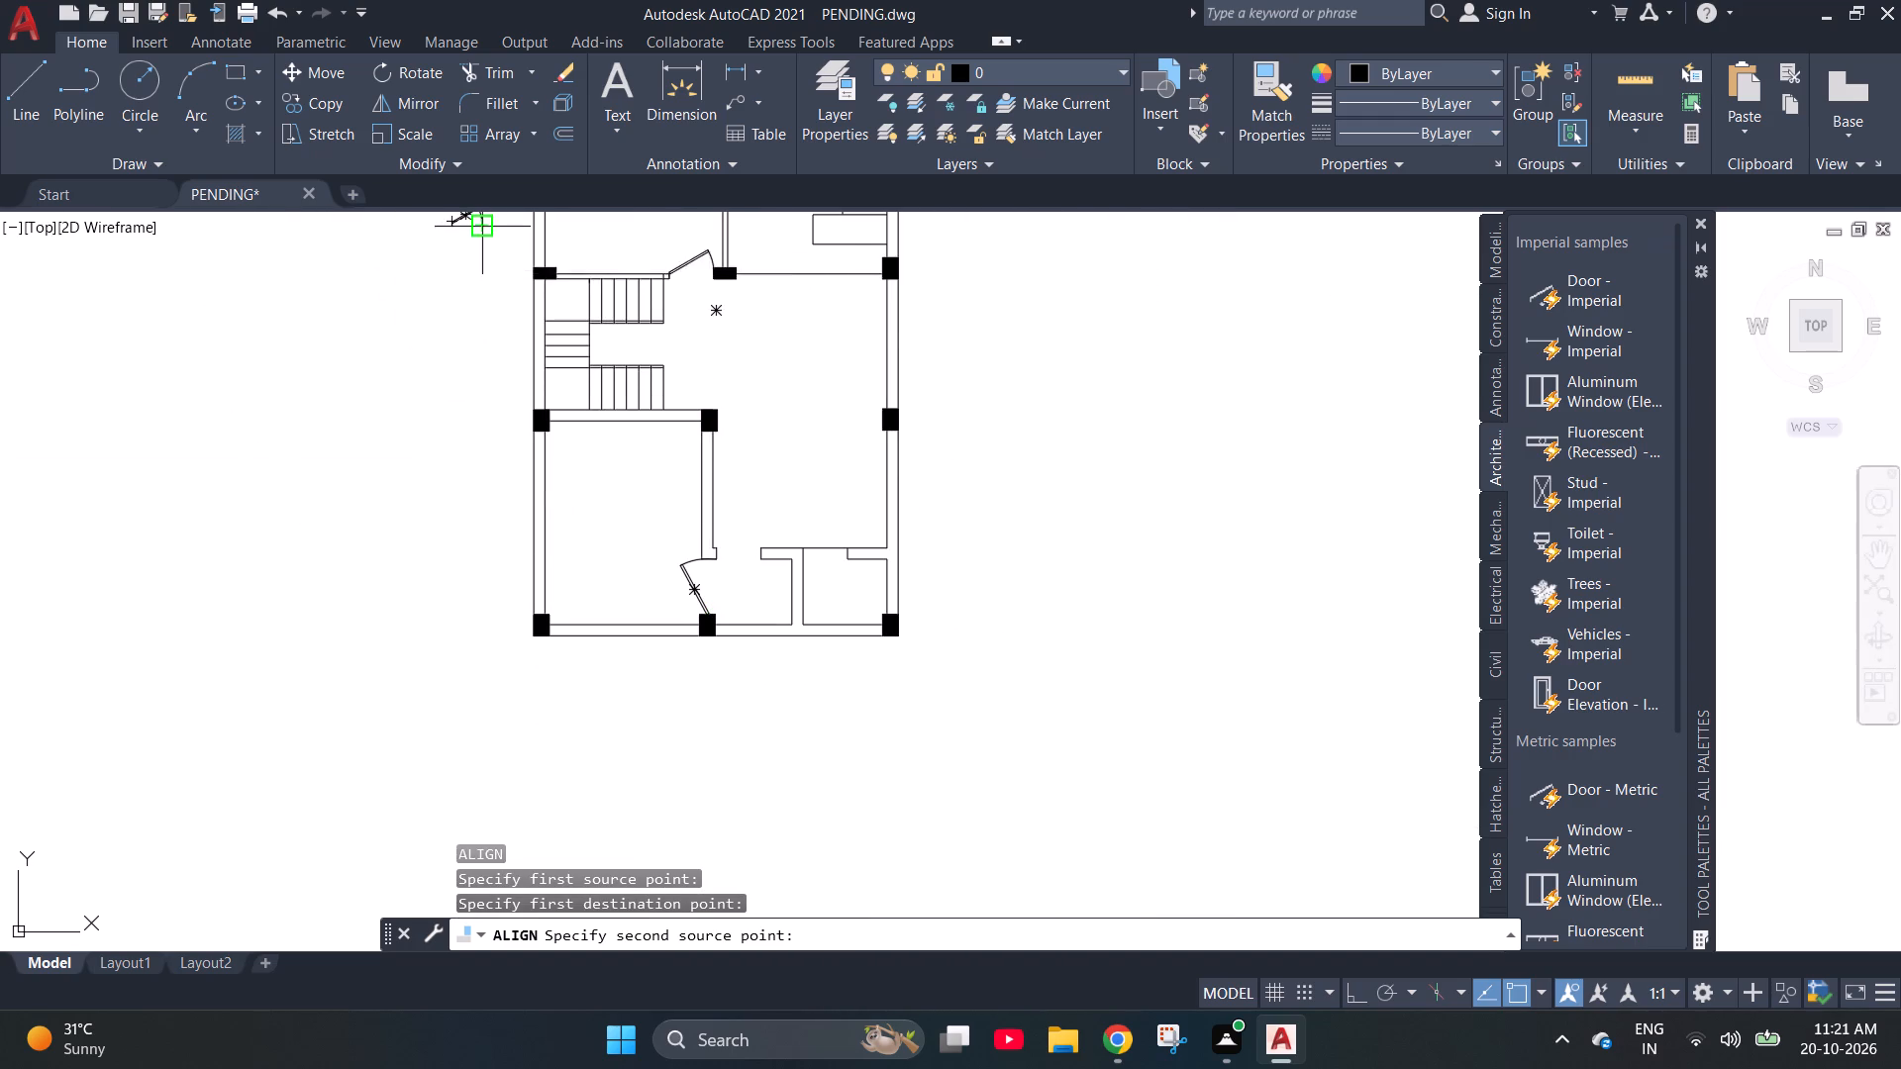
pyautogui.click(755, 559)
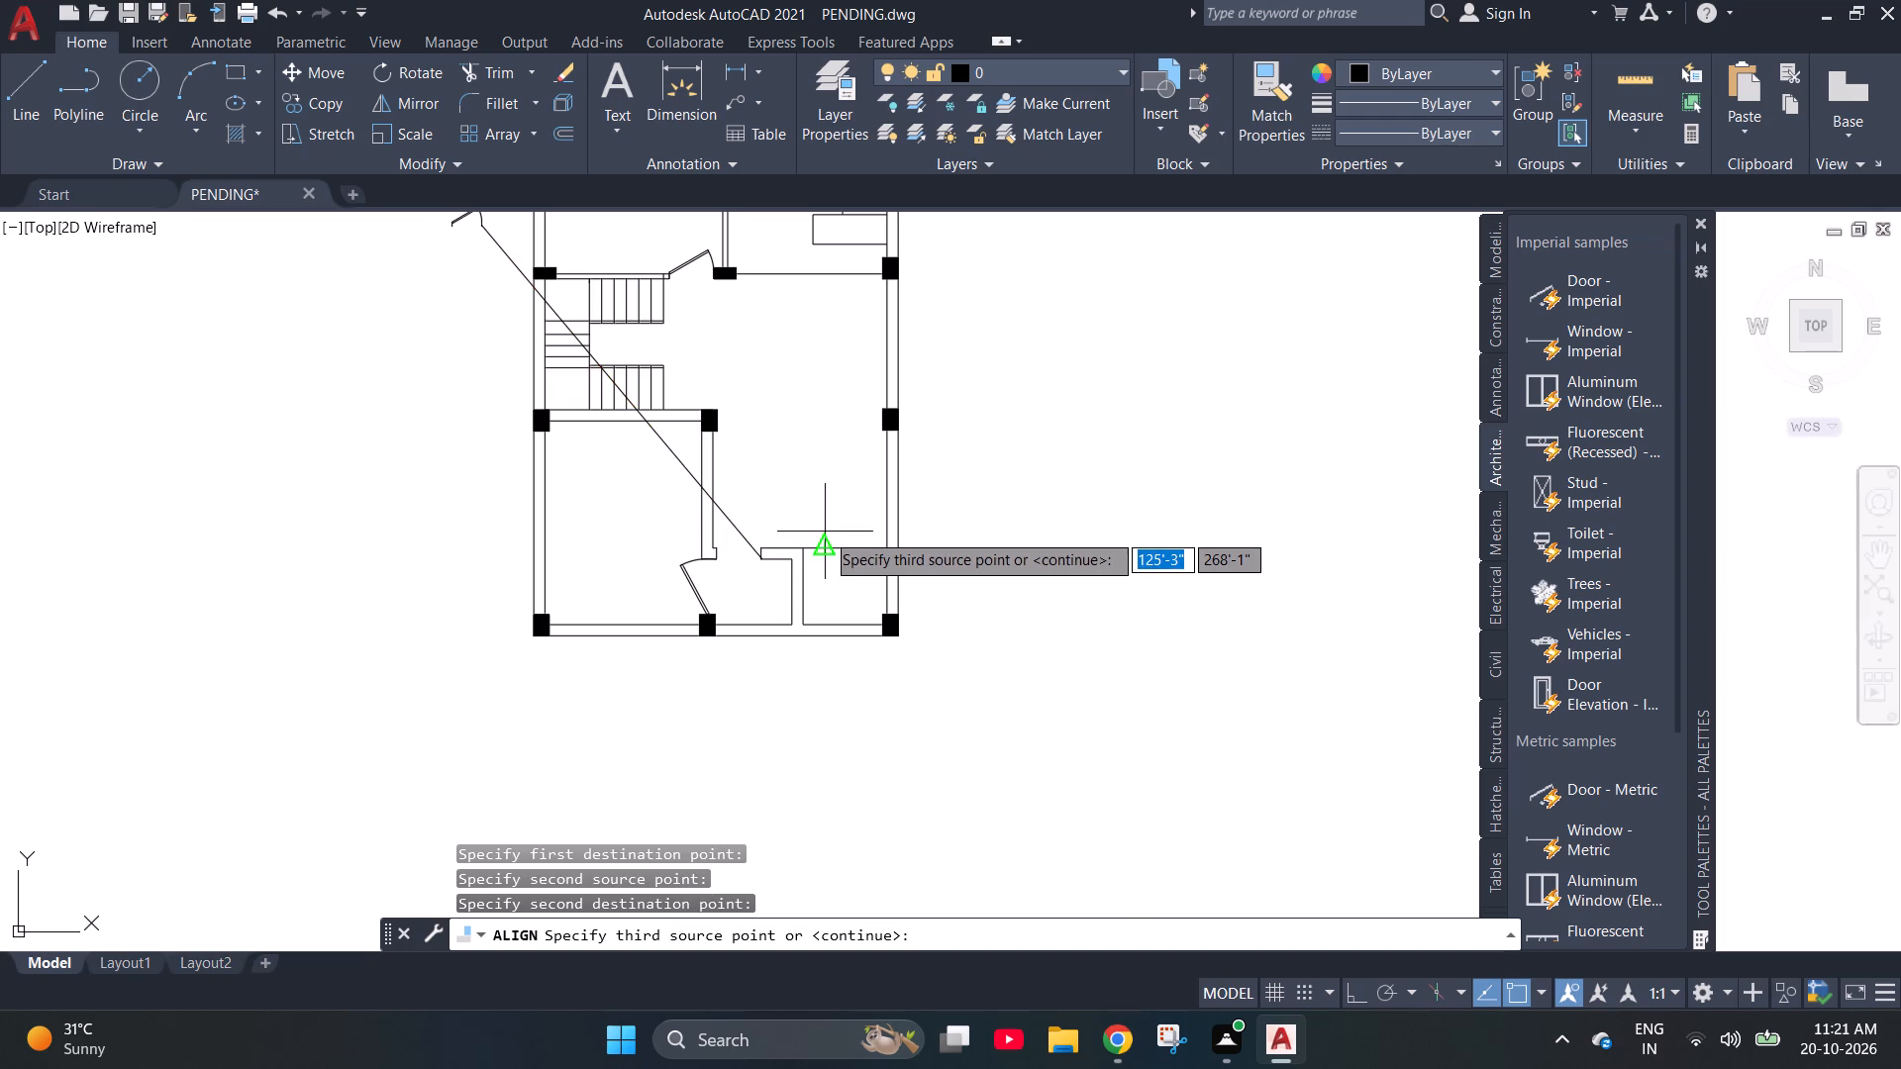
pyautogui.press('space')
pyautogui.write('y')
pyautogui.press('space')
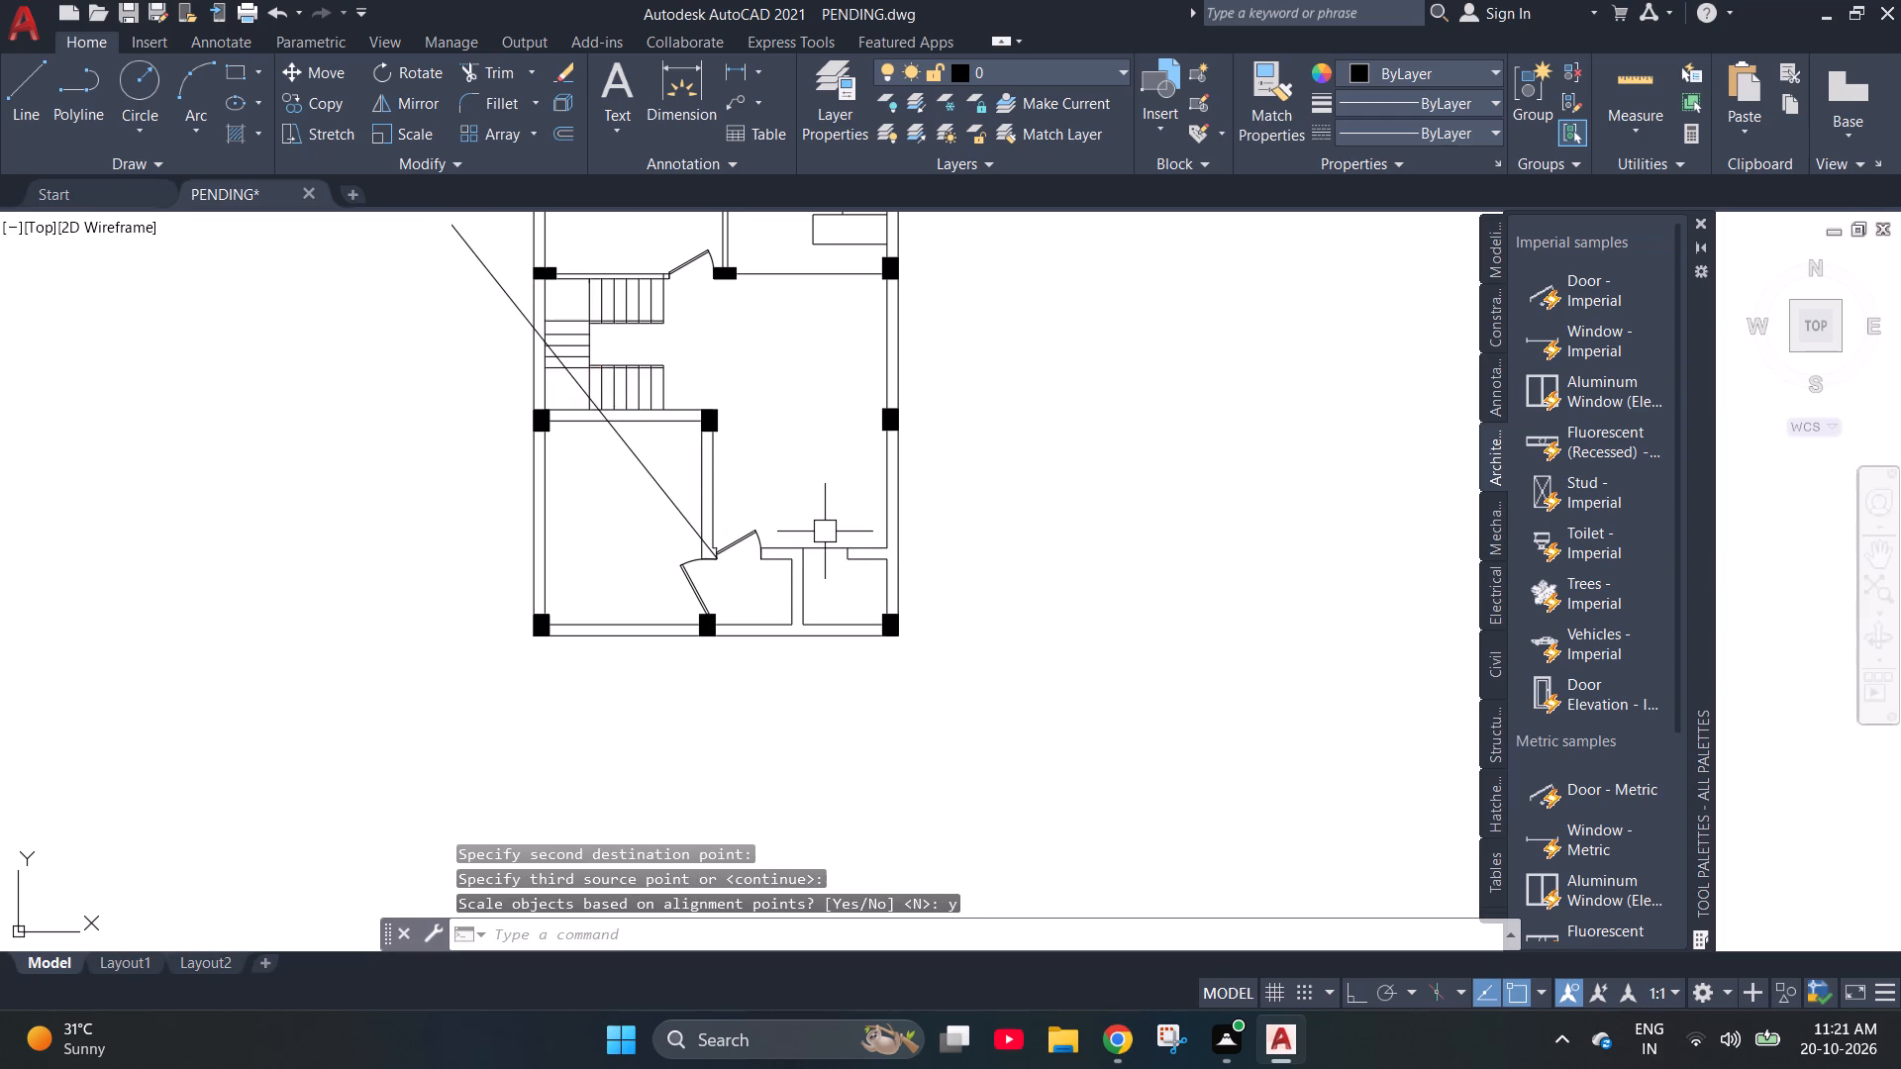
# Flip the door in the upper-left room's short vertical partition so it swings to the partition's other side.
pyautogui.scroll(-2, 753, 468)
pyautogui.scroll(3, 760, 453)
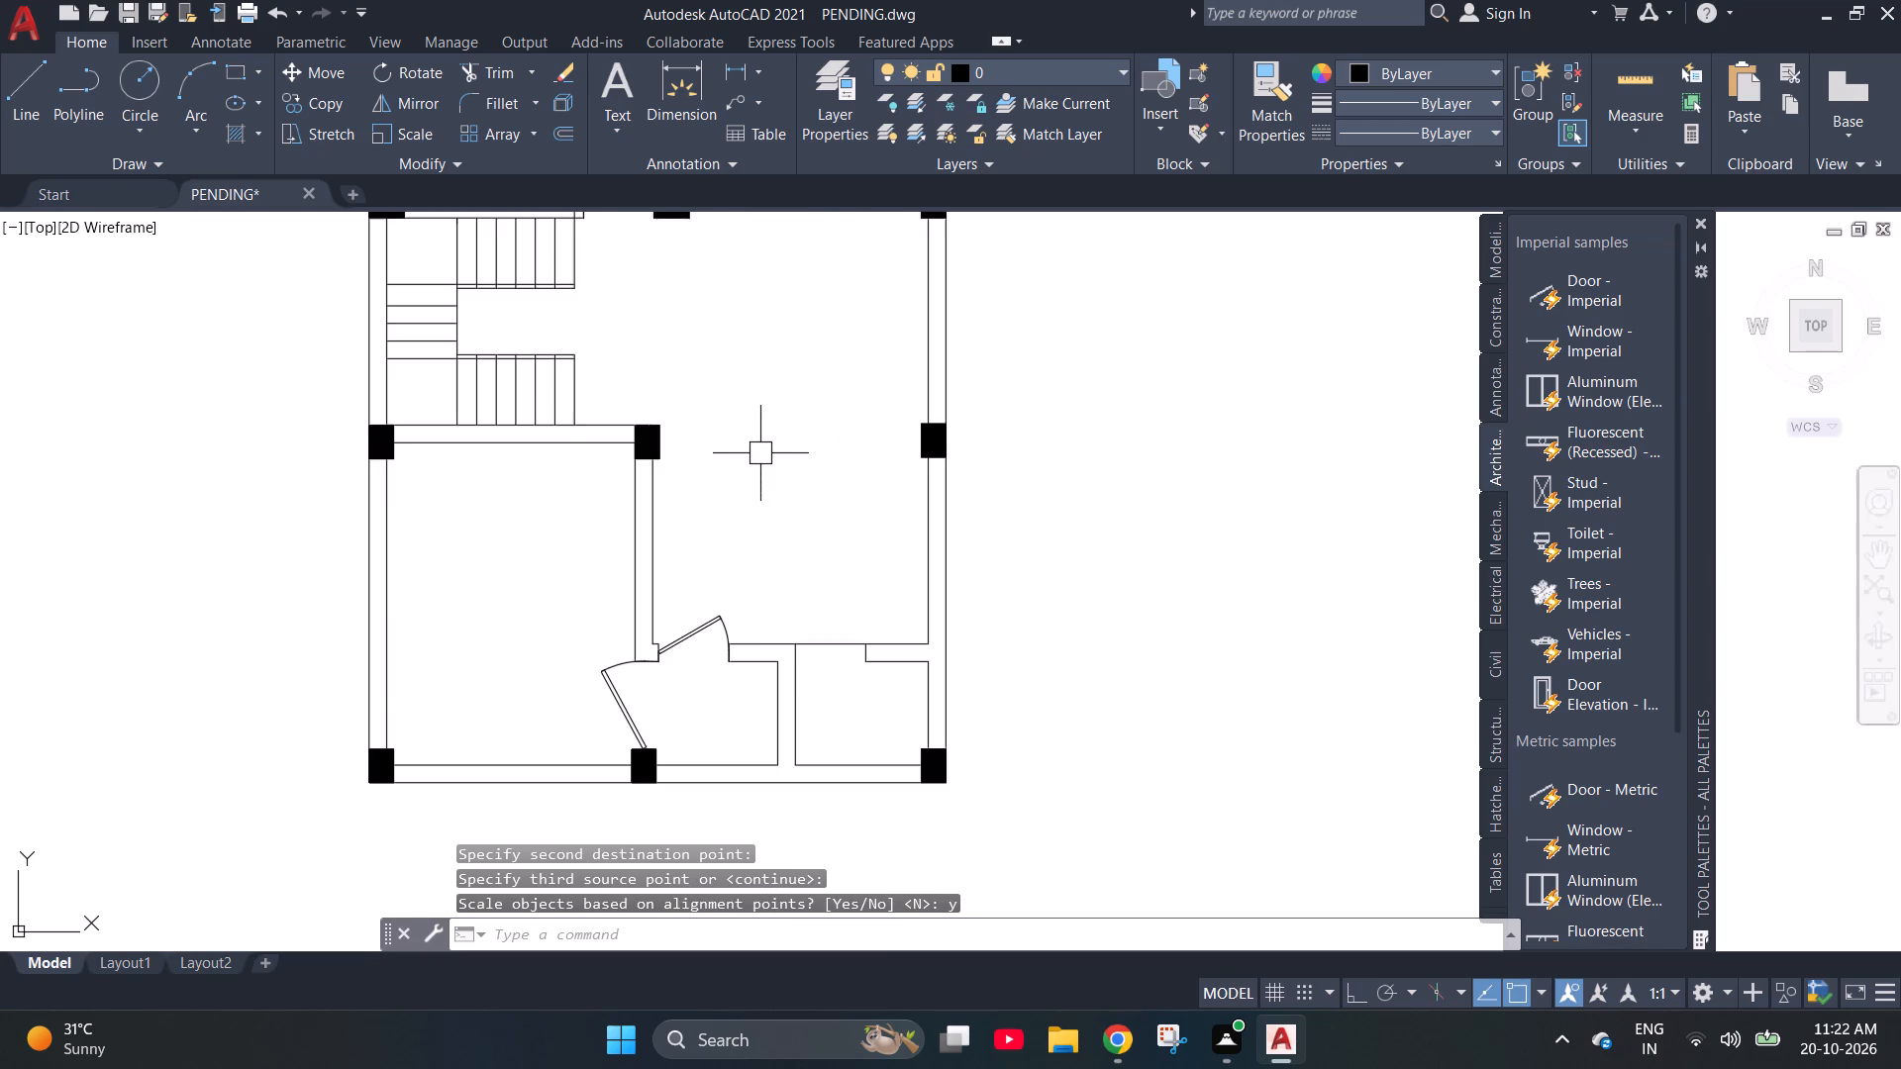
pyautogui.scroll(-2, 760, 453)
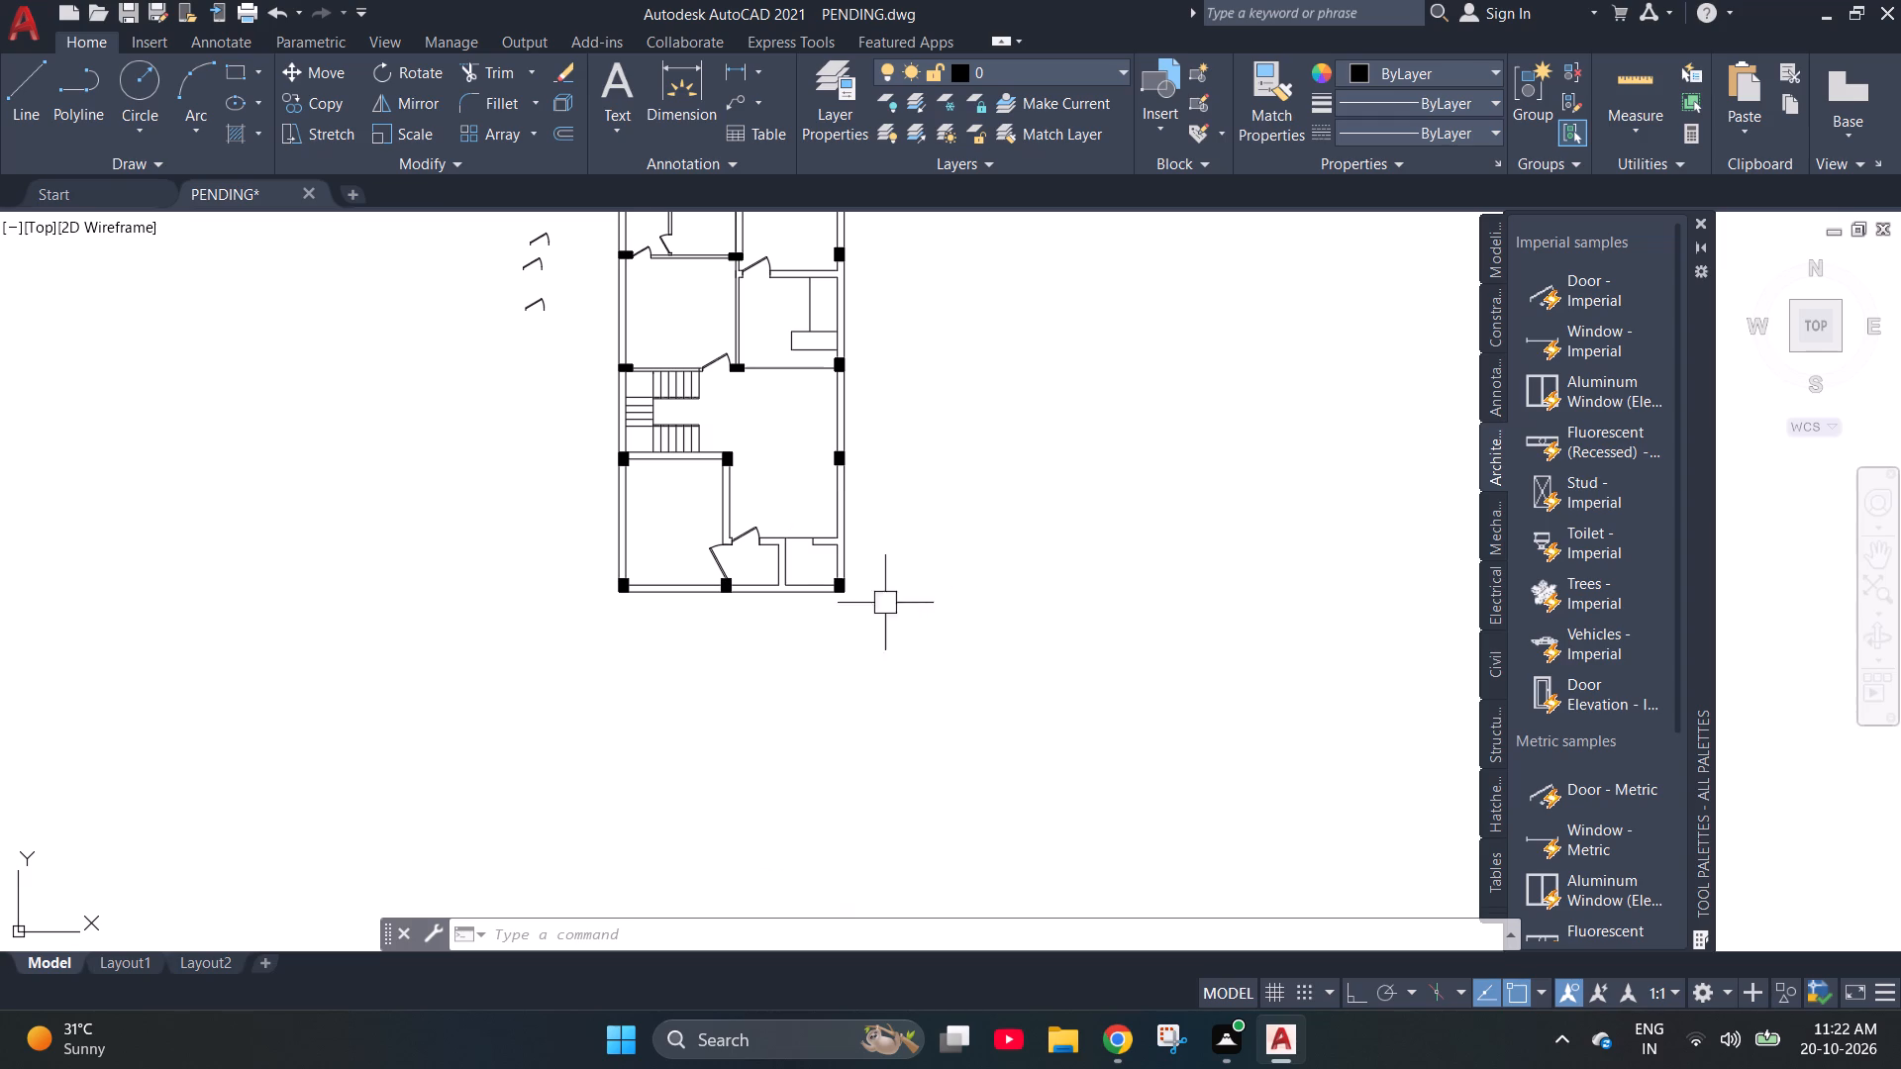
pyautogui.scroll(-1, 908, 702)
pyautogui.scroll(3, 765, 423)
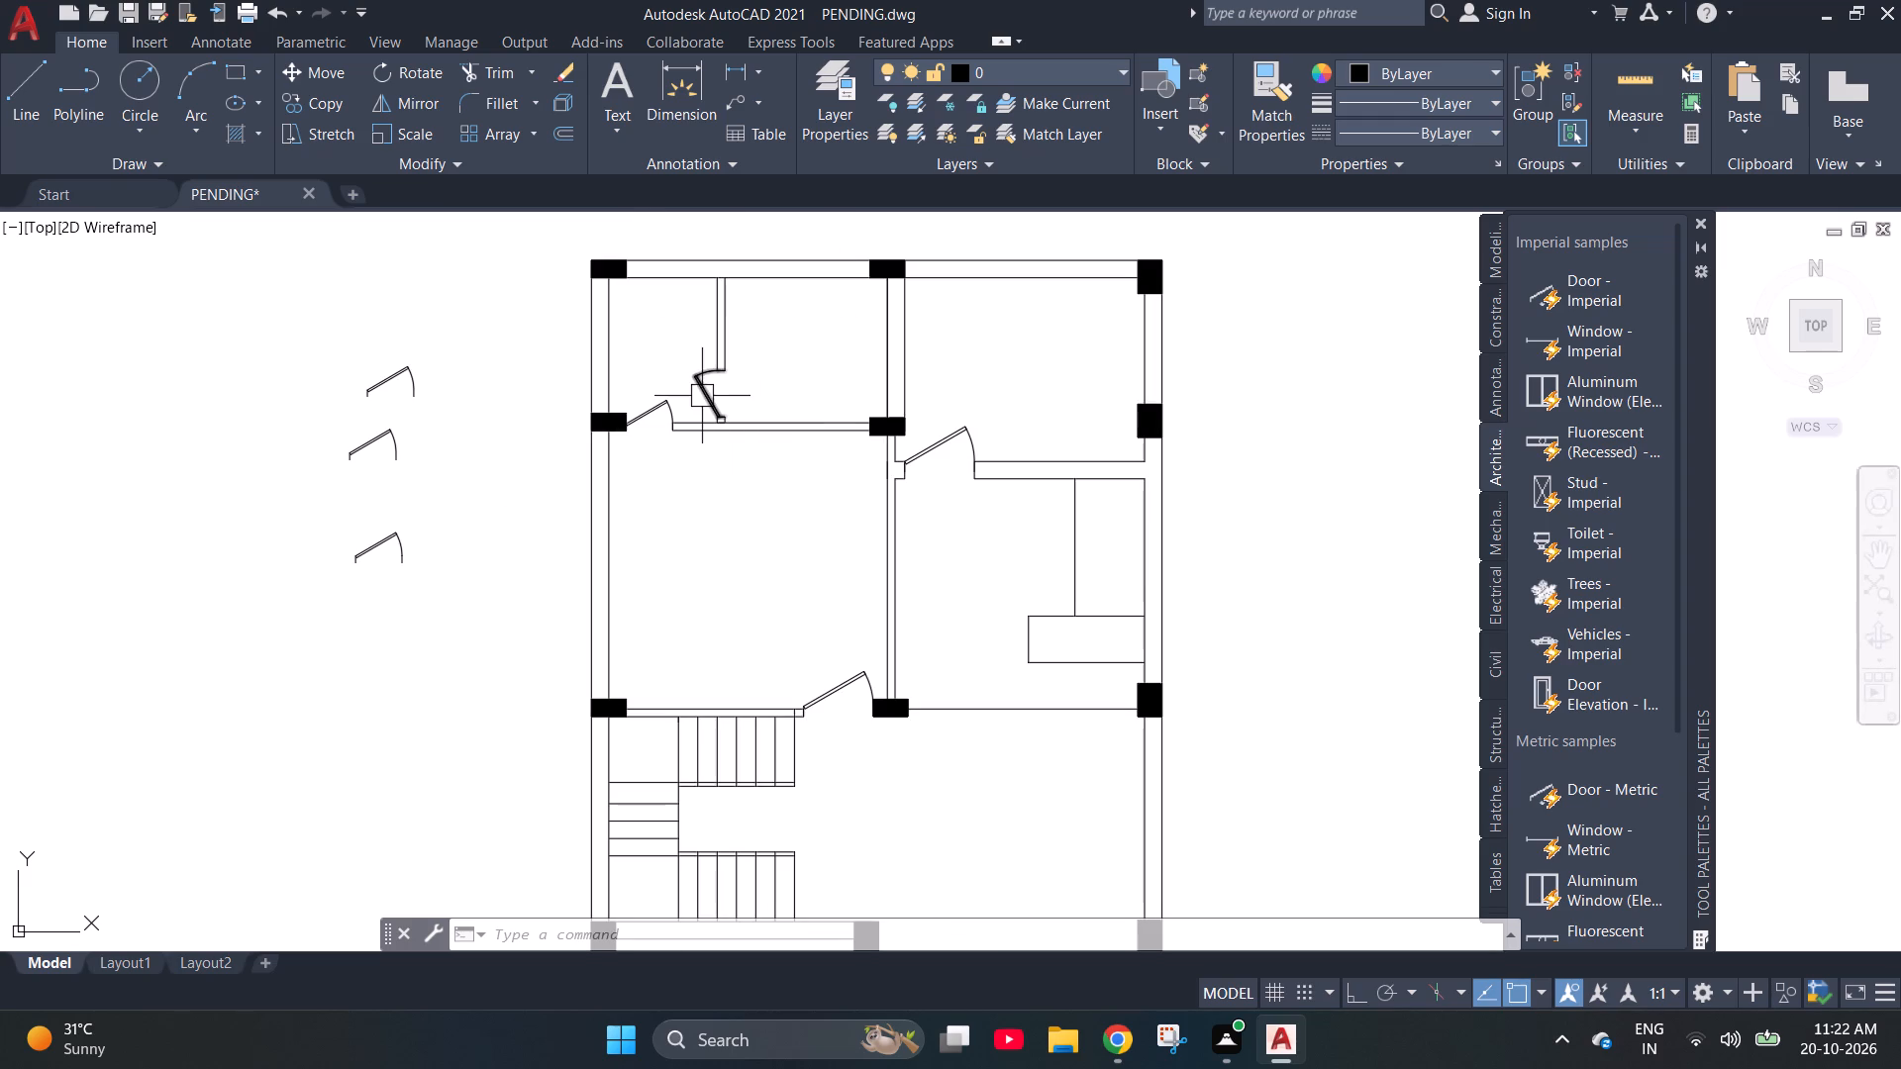
pyautogui.click(702, 396)
pyautogui.scroll(3, 731, 396)
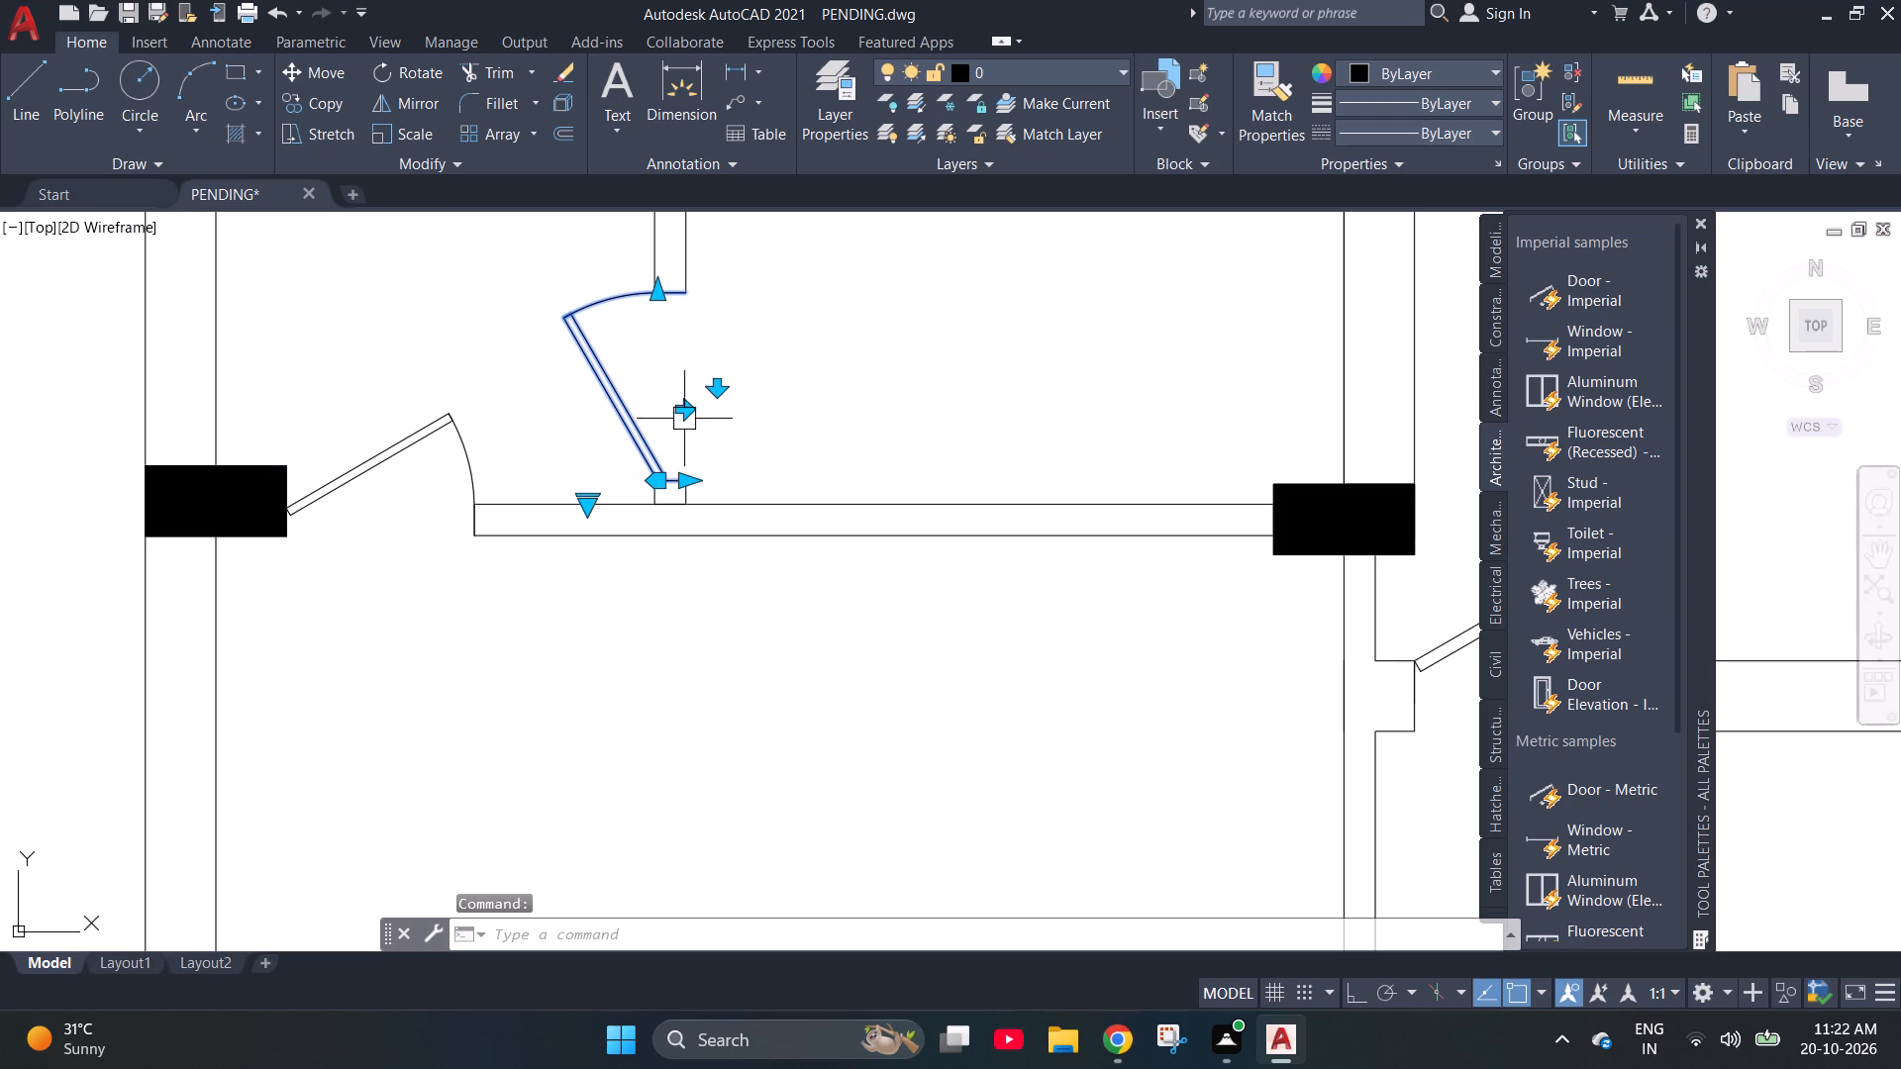
pyautogui.click(683, 415)
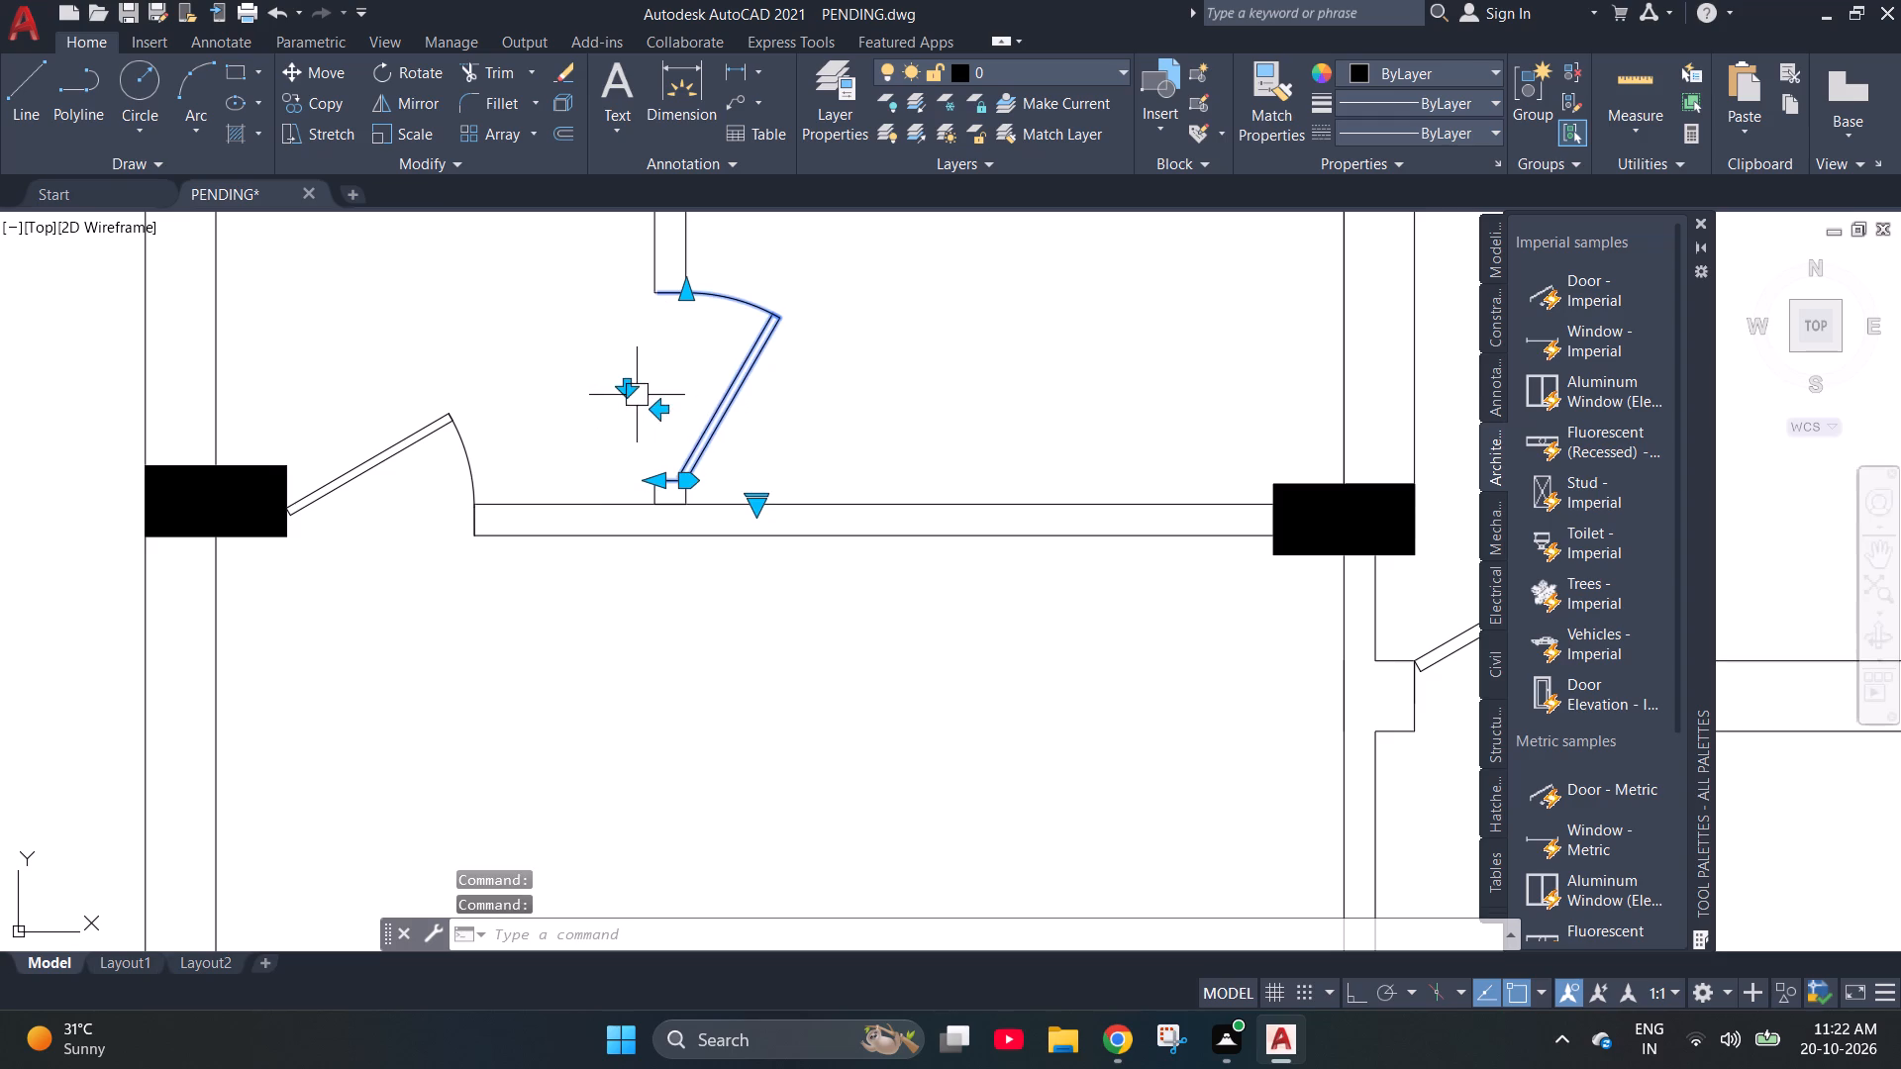
pyautogui.click(637, 395)
pyautogui.click(629, 392)
pyautogui.scroll(-1, 614, 386)
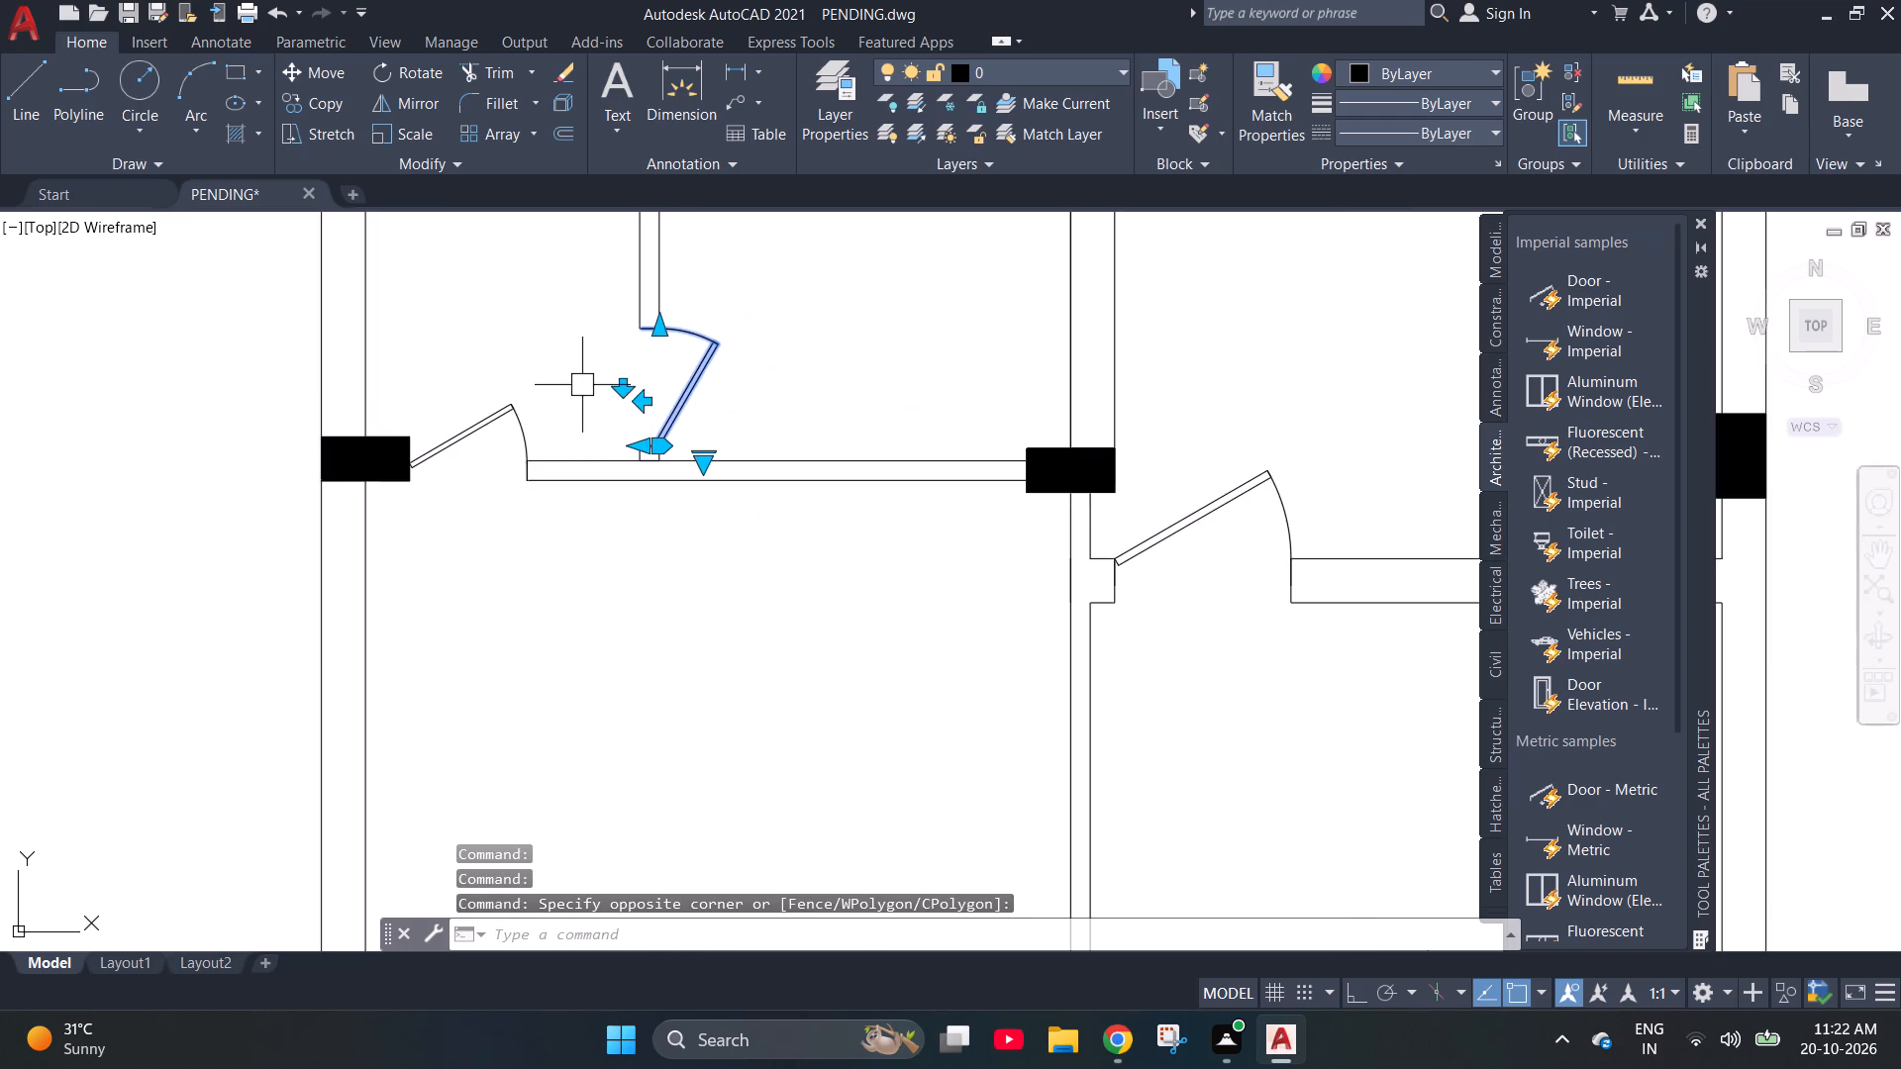
pyautogui.scroll(-1, 582, 385)
pyautogui.scroll(-1, 864, 424)
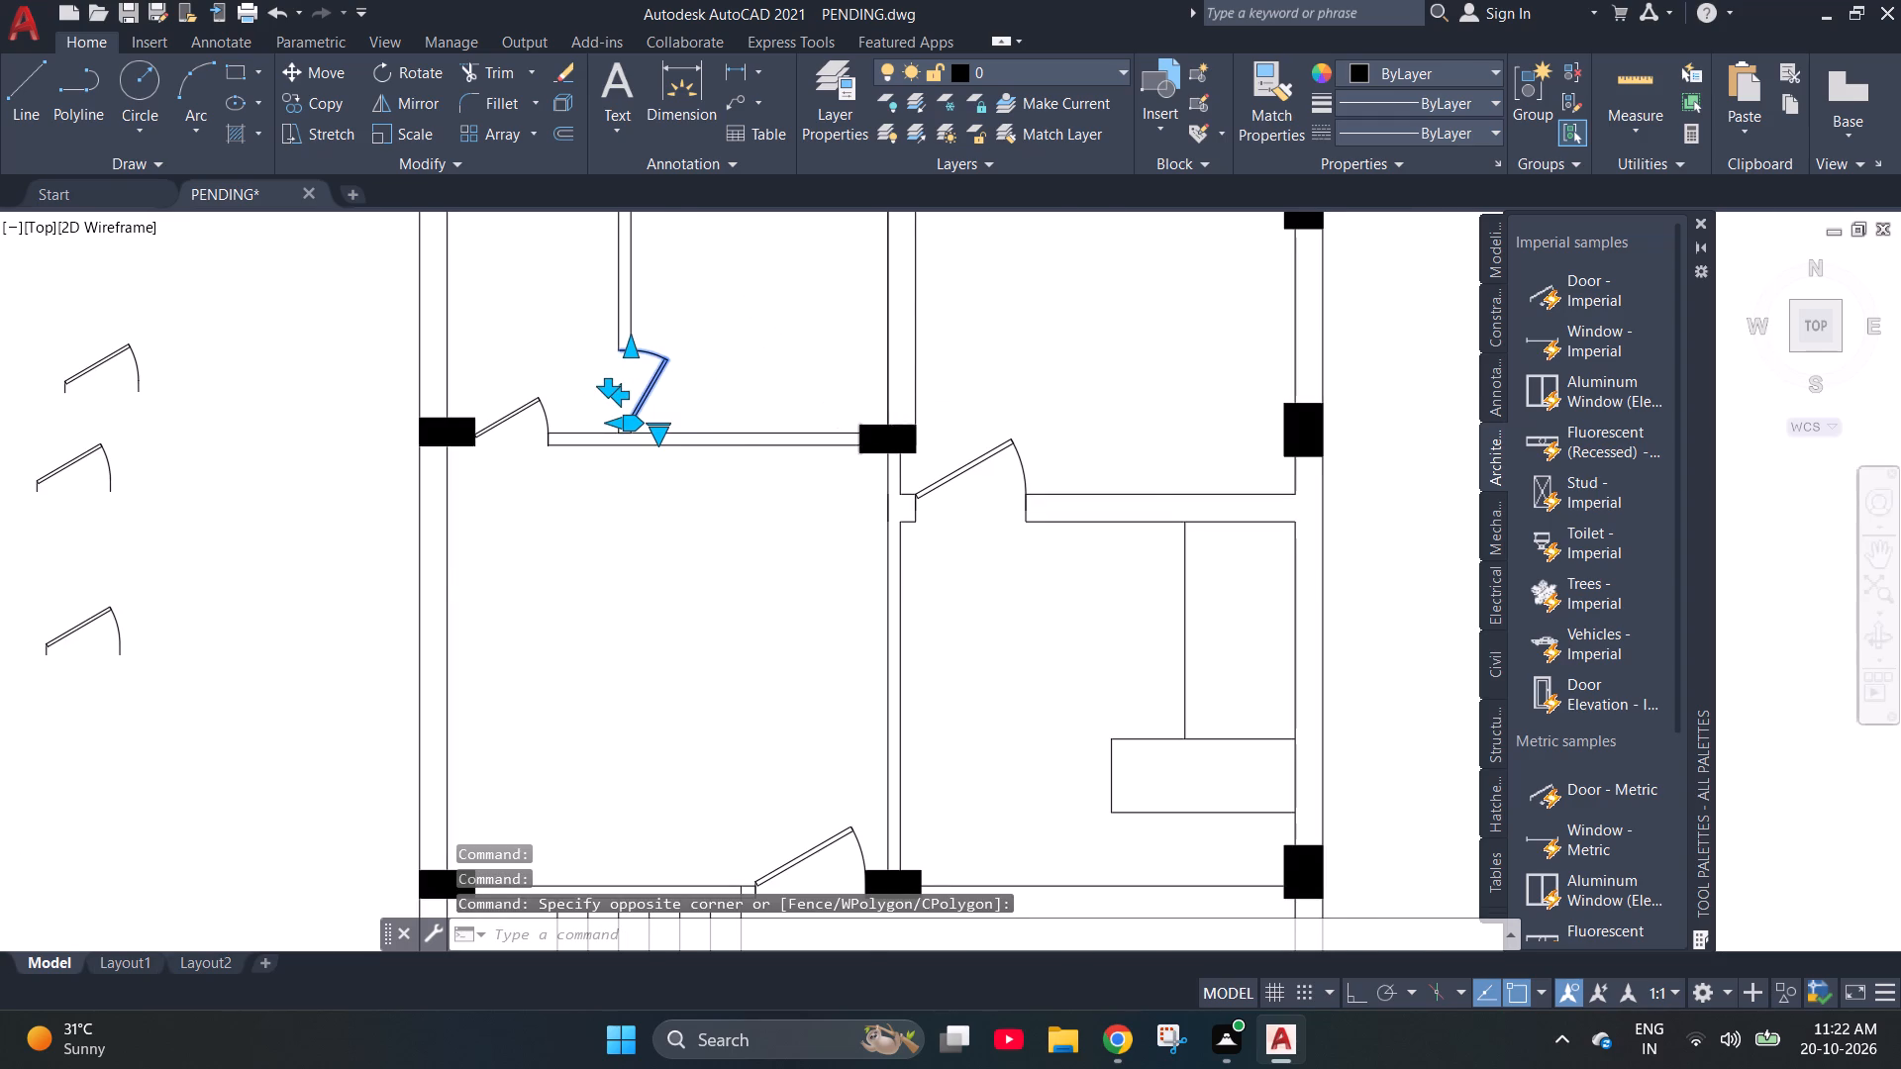
# Flip the hinge side of the door in the wall above the staircase so it hinges at the middle column.
pyautogui.click(820, 710)
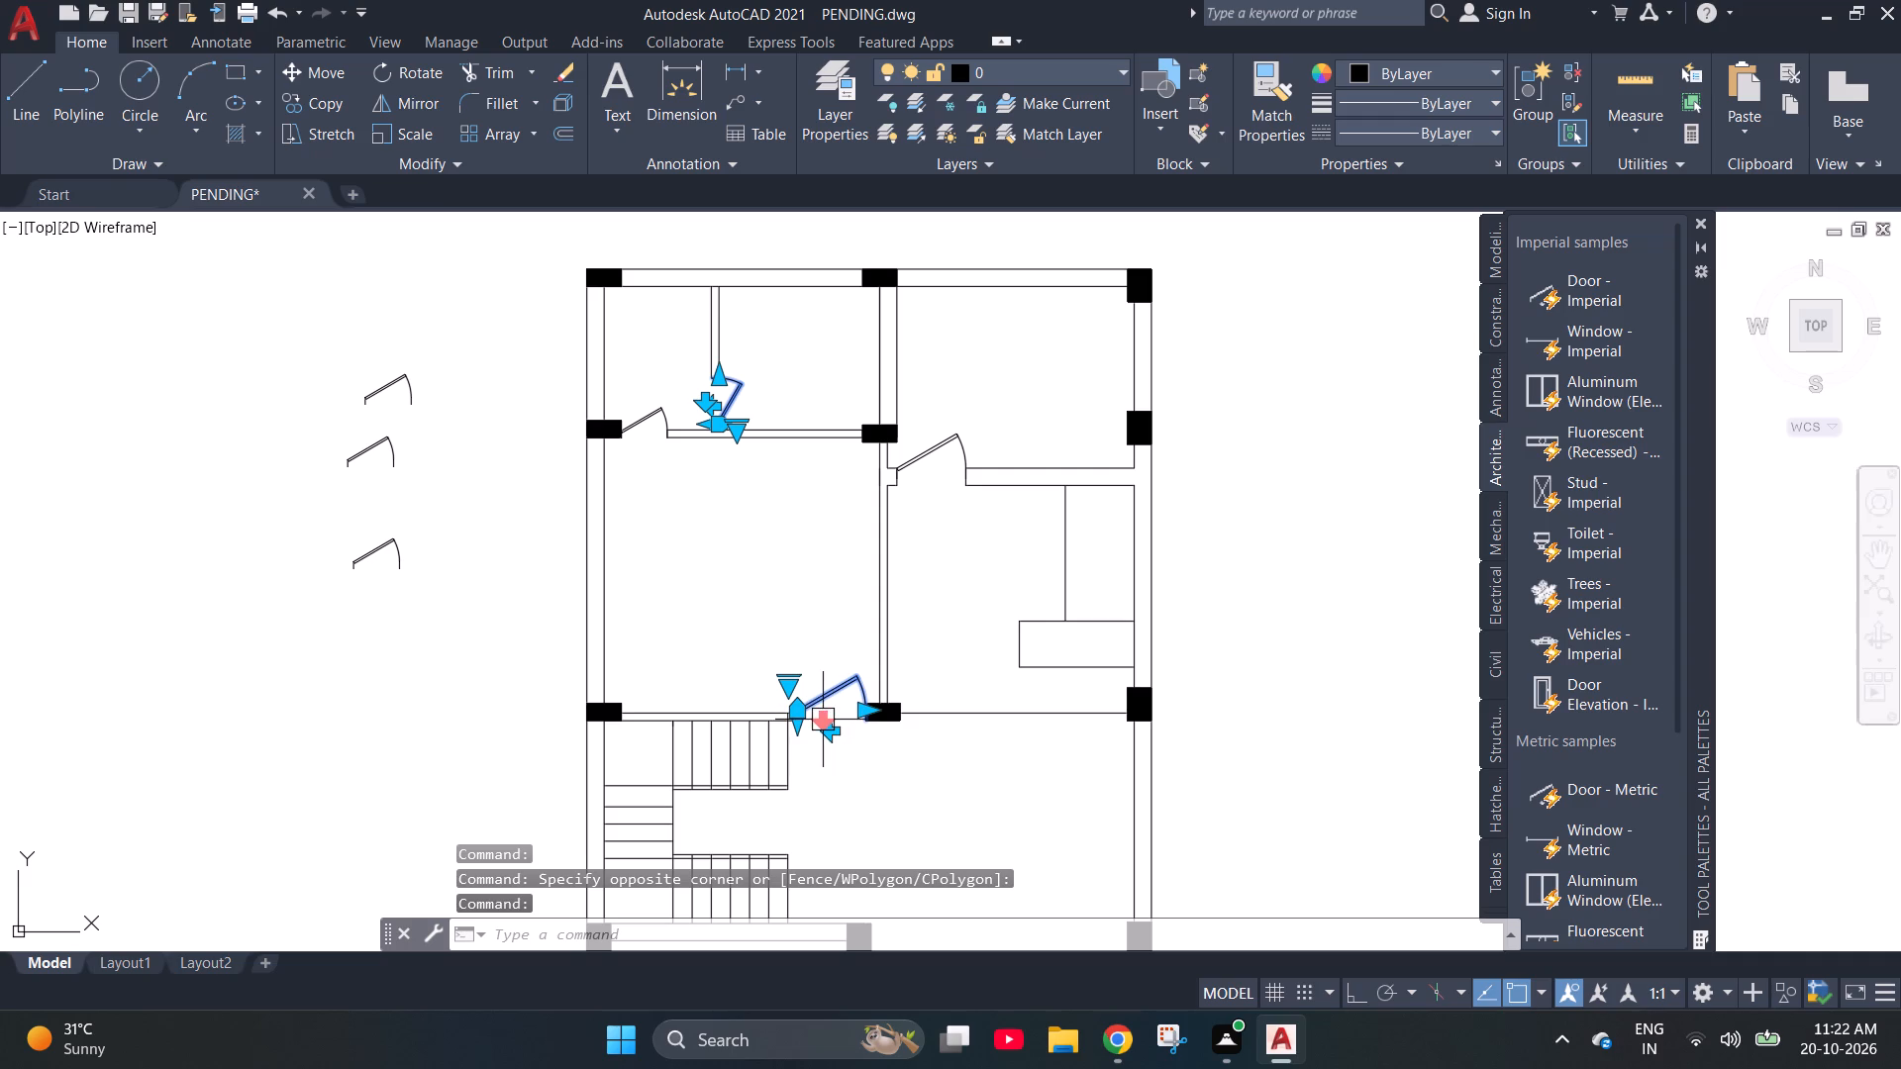
pyautogui.click(830, 739)
# Delete the door between the bottom middle column and the lower-left room's right wall.
pyautogui.scroll(-2, 829, 617)
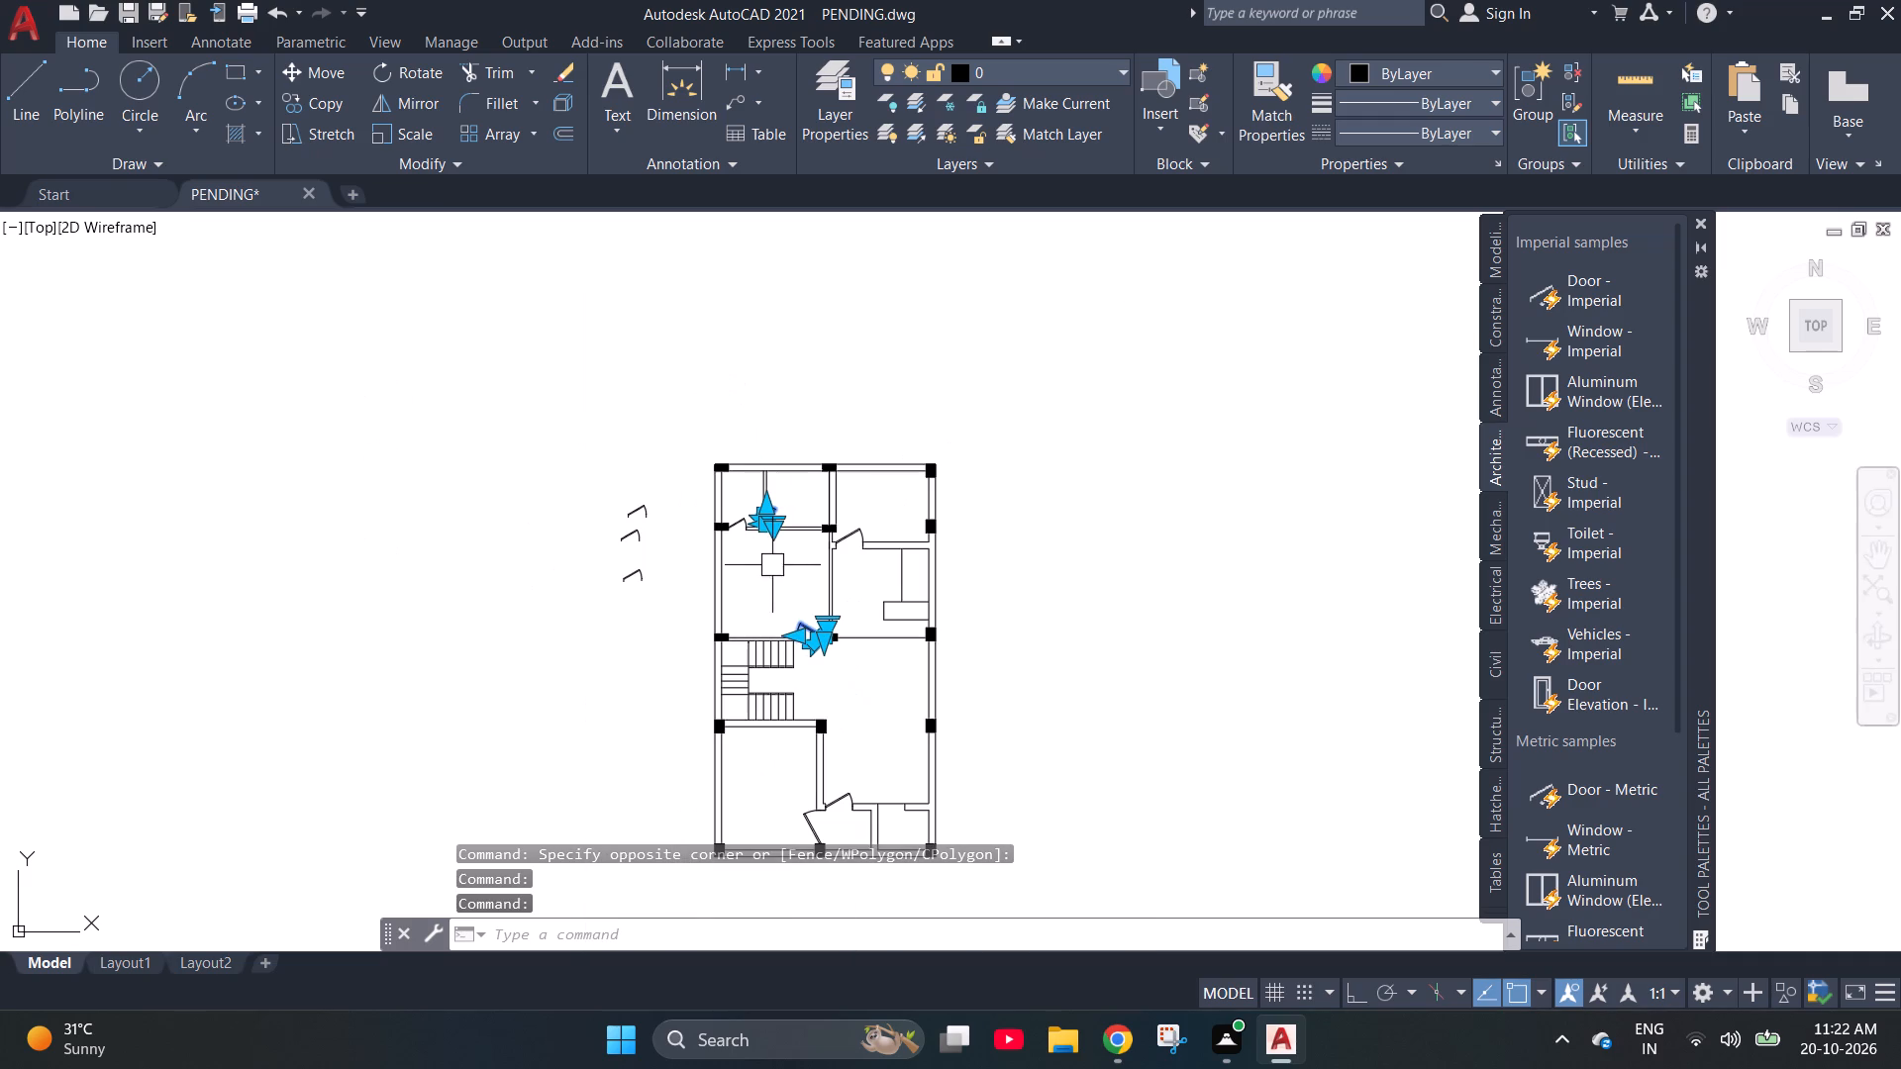
pyautogui.scroll(3, 840, 853)
pyautogui.scroll(-1, 773, 712)
pyautogui.scroll(4, 796, 852)
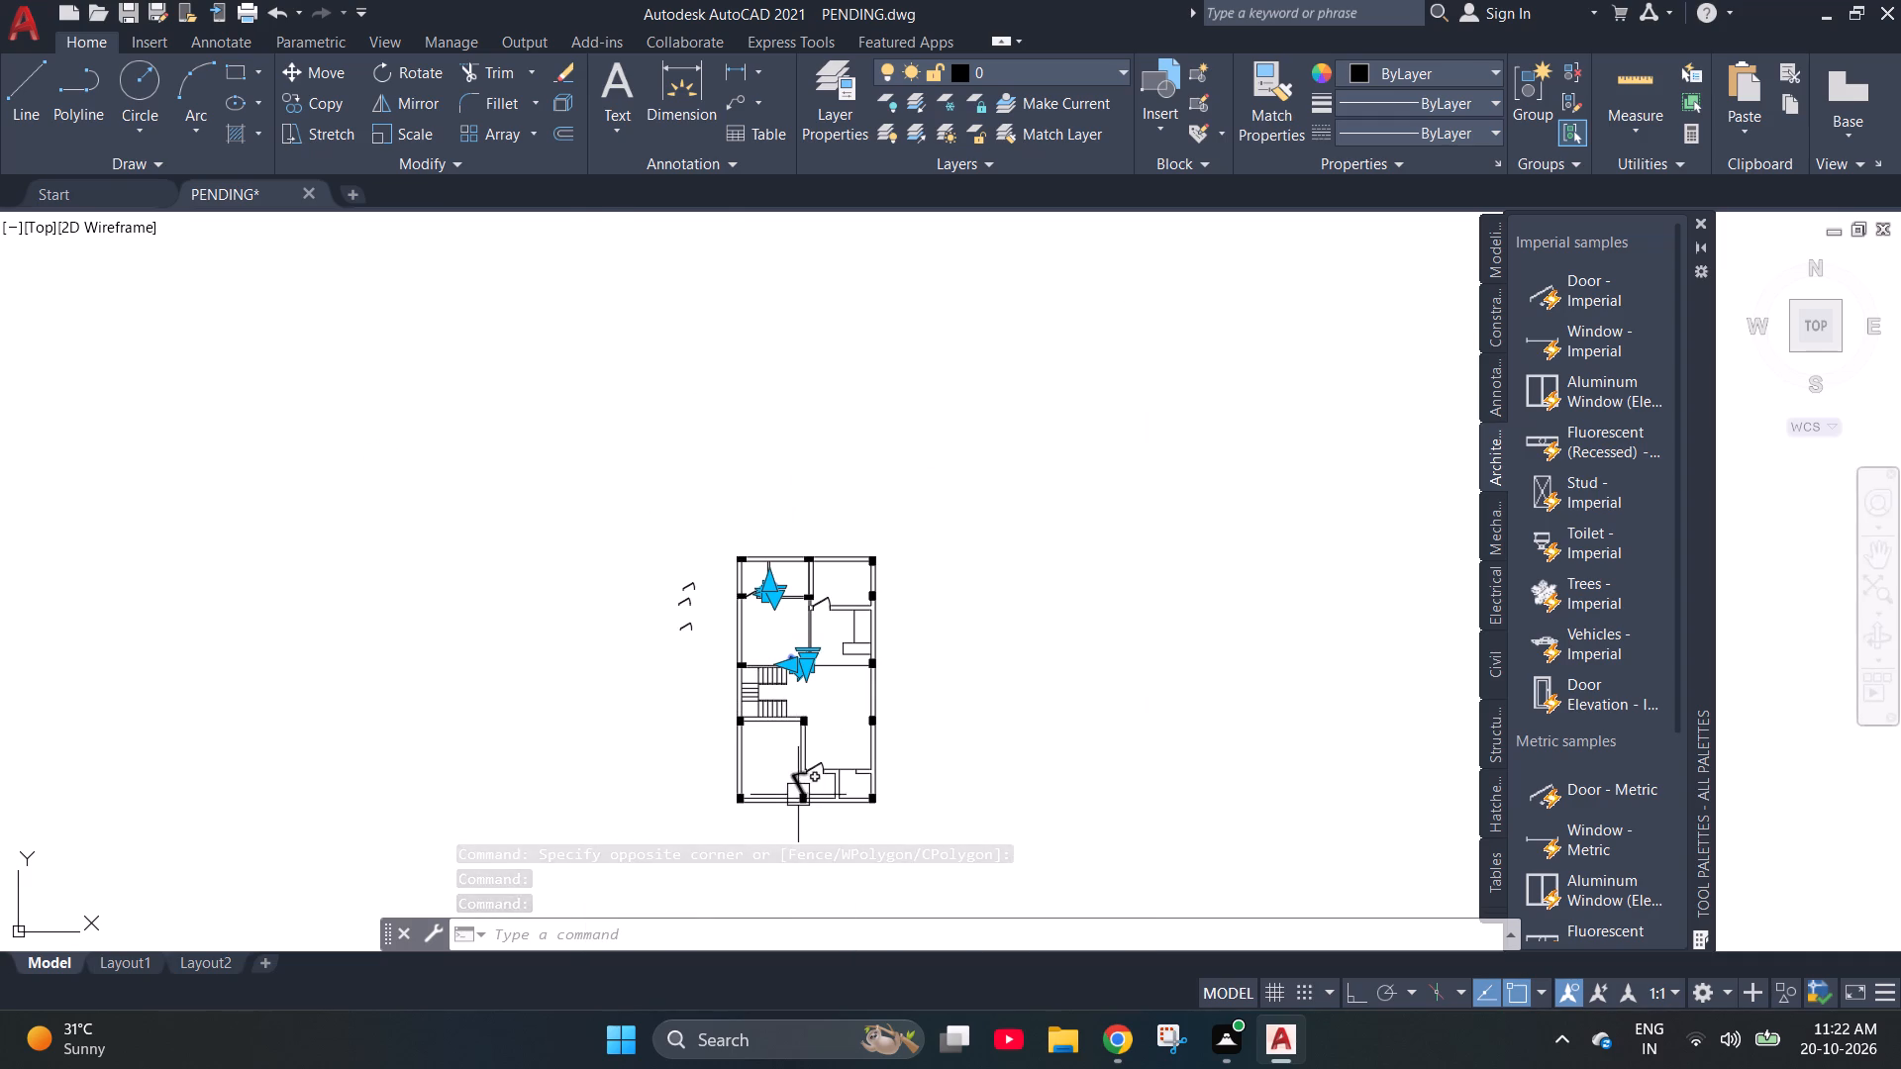
pyautogui.scroll(4, 798, 795)
pyautogui.click(864, 618)
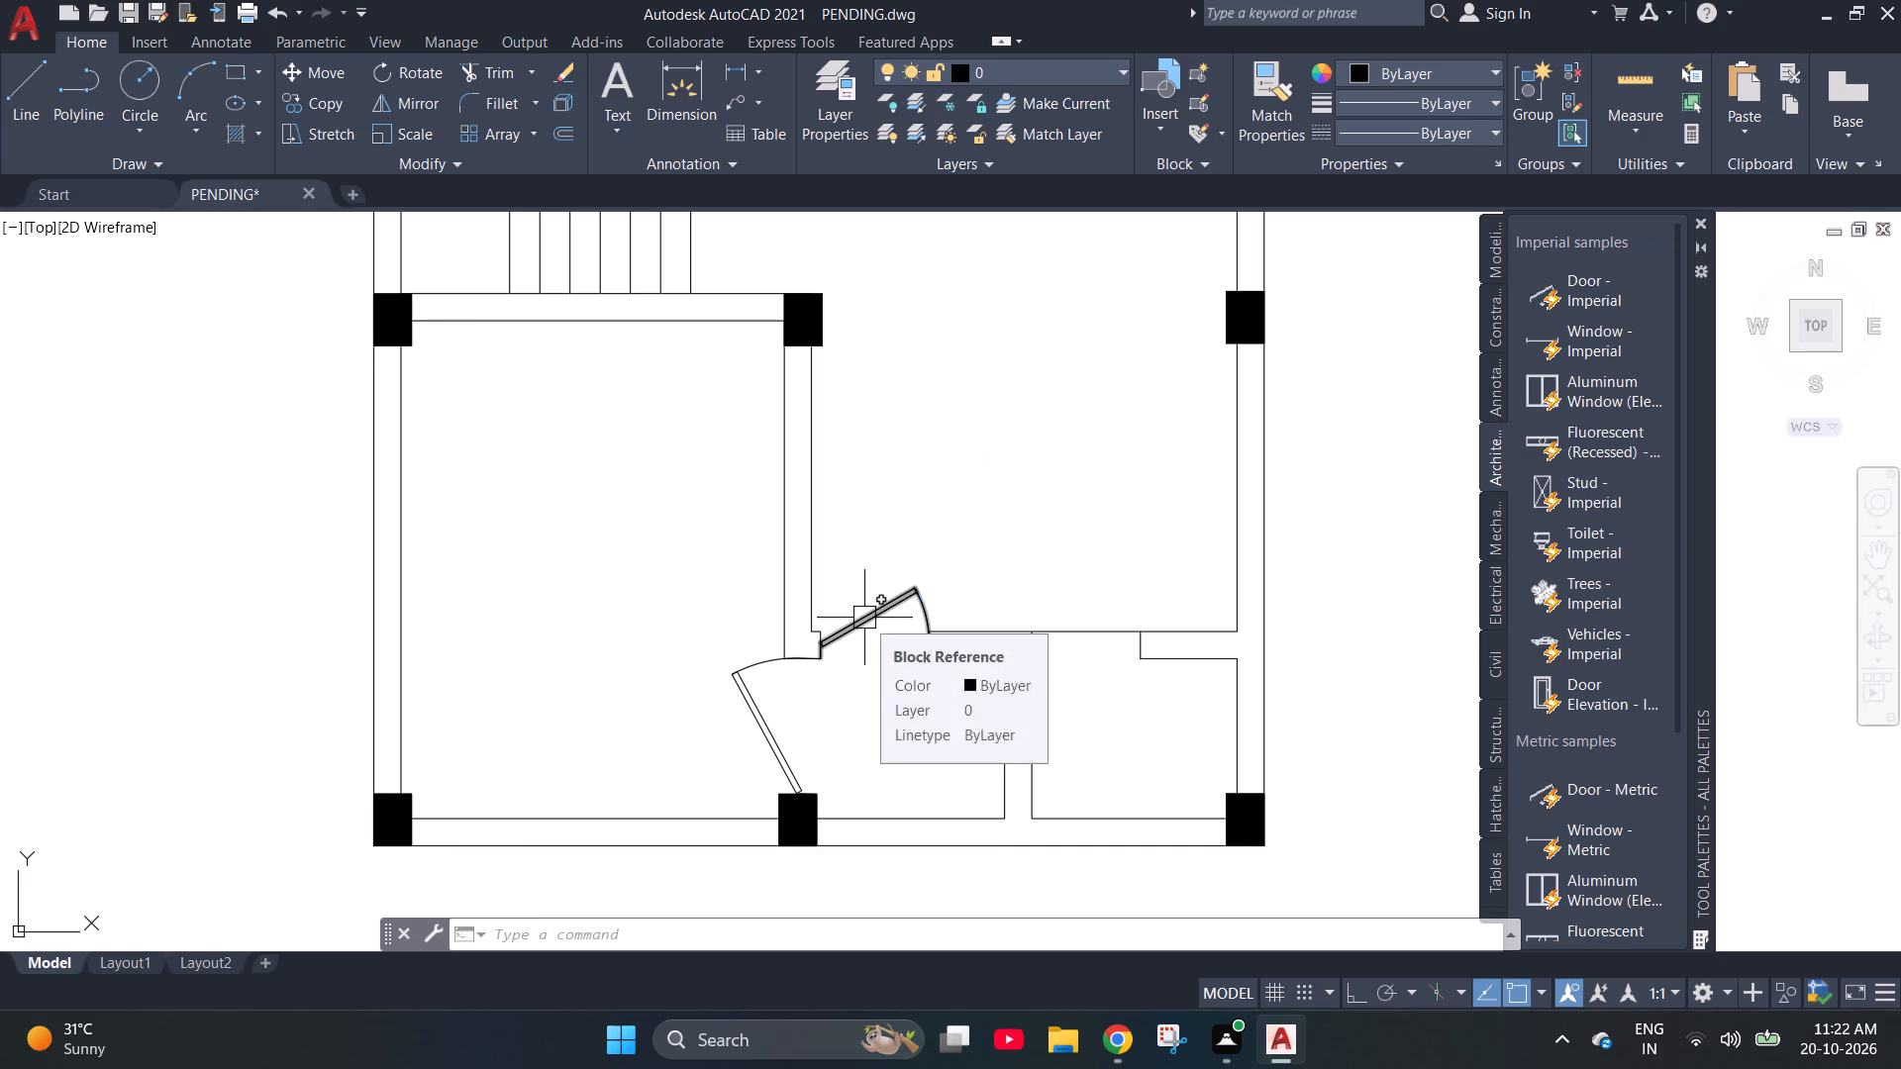
pyautogui.press('Escape')
pyautogui.click(779, 746)
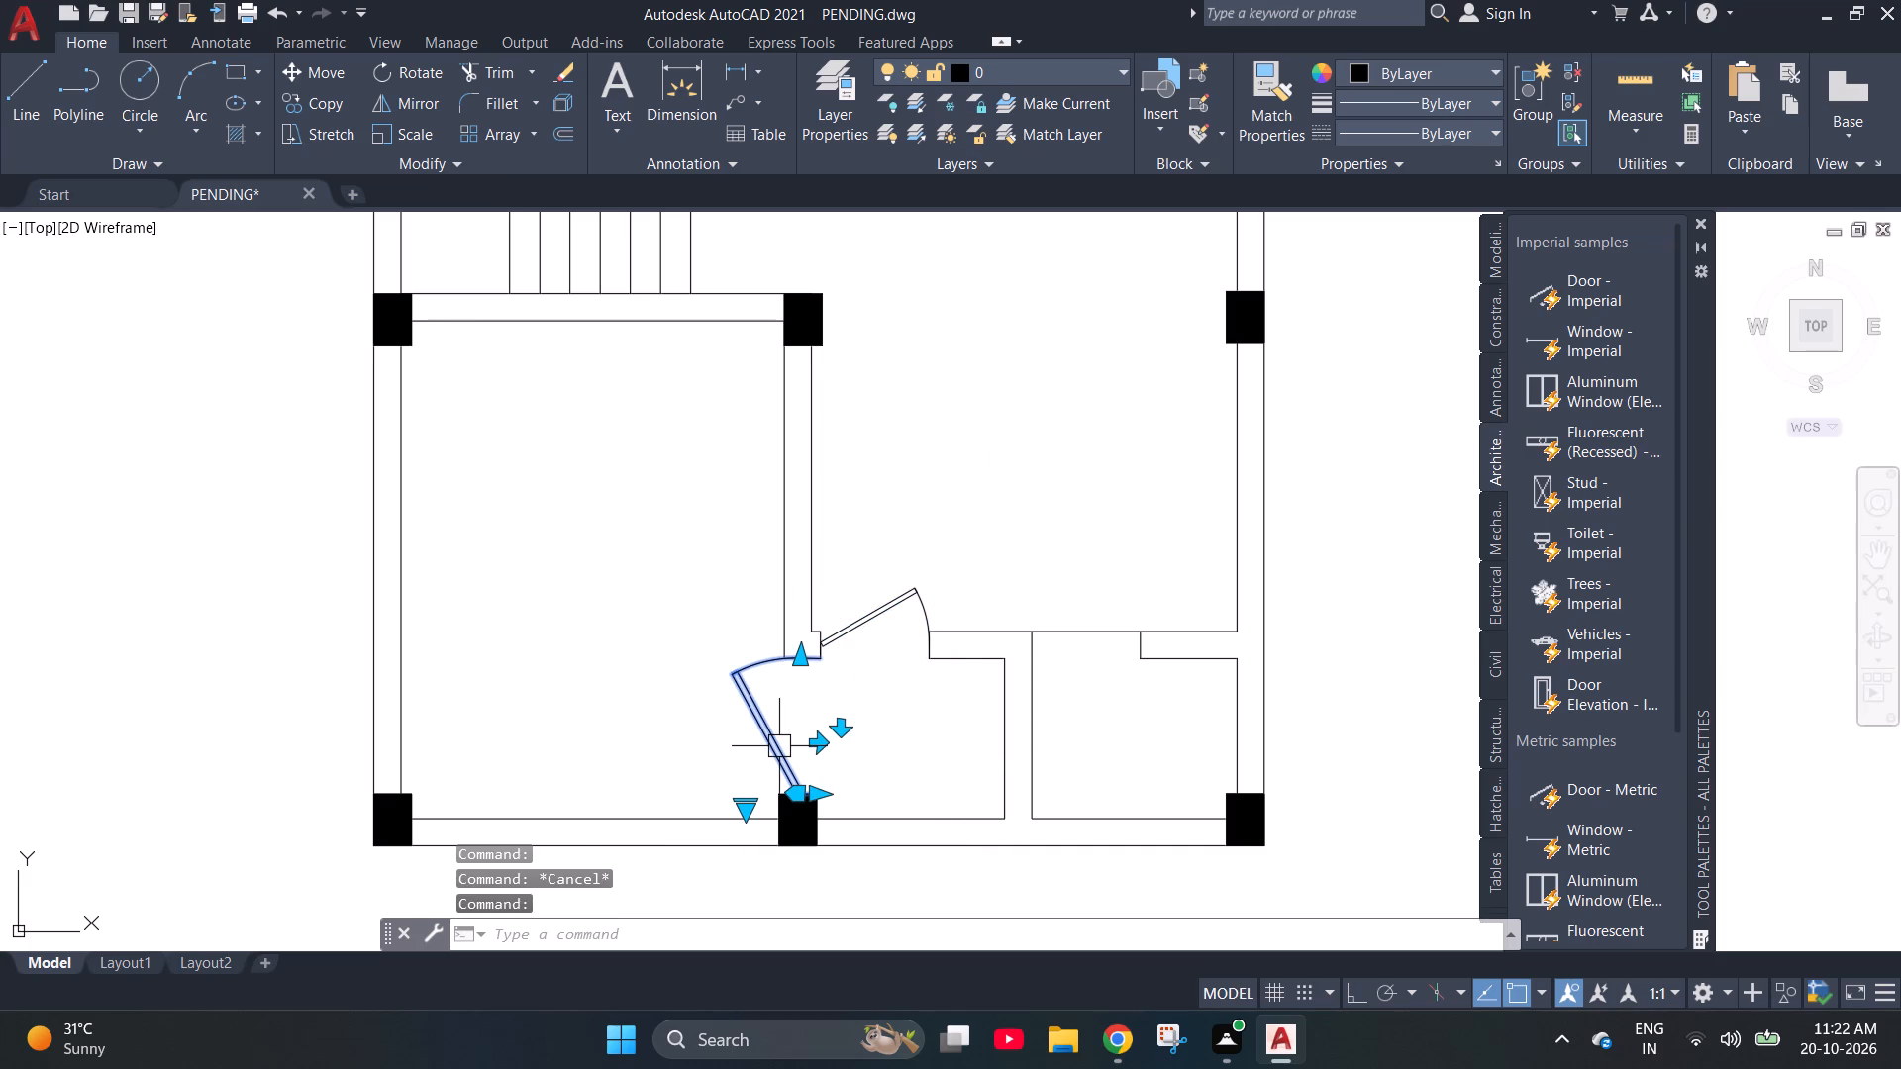
pyautogui.press('Delete')
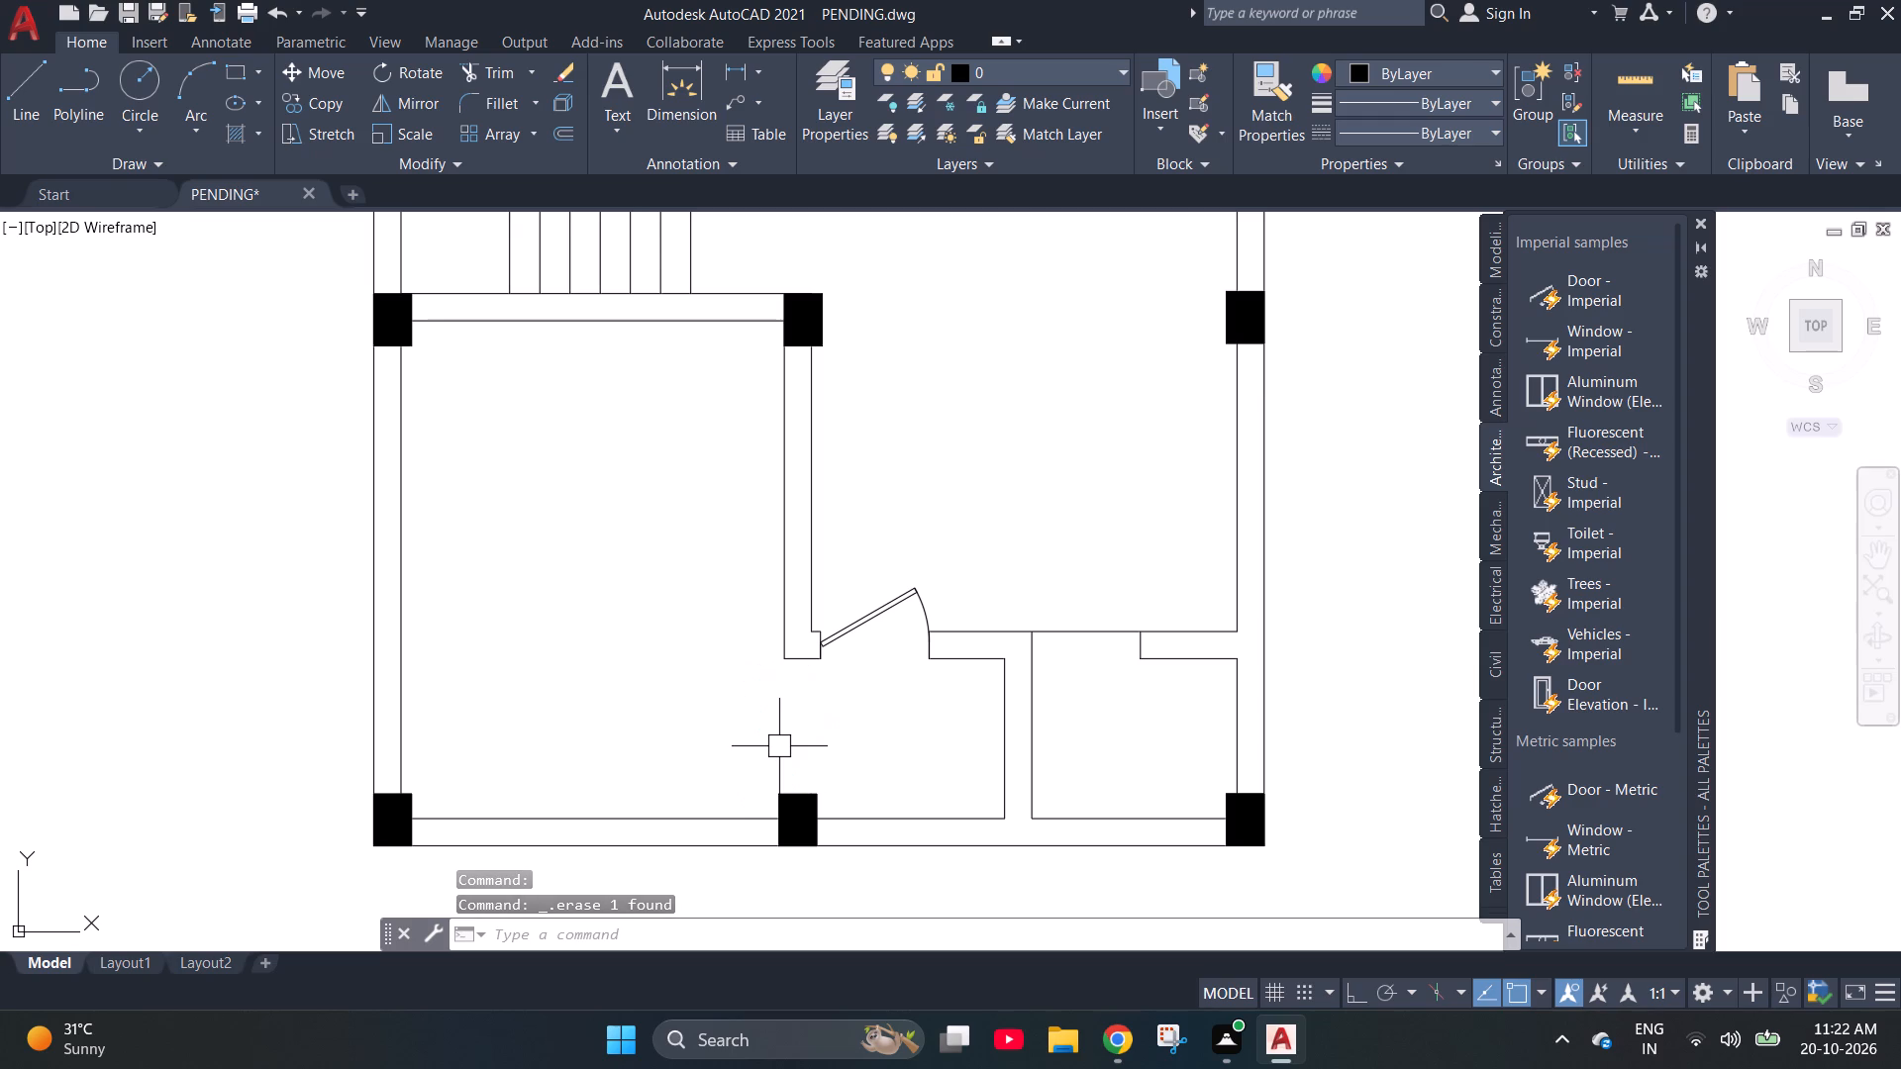
# Offset the lower line of the wall above the staircase 3" downward into the upper stair flight.
pyautogui.scroll(-2, 779, 746)
pyautogui.scroll(3, 646, 479)
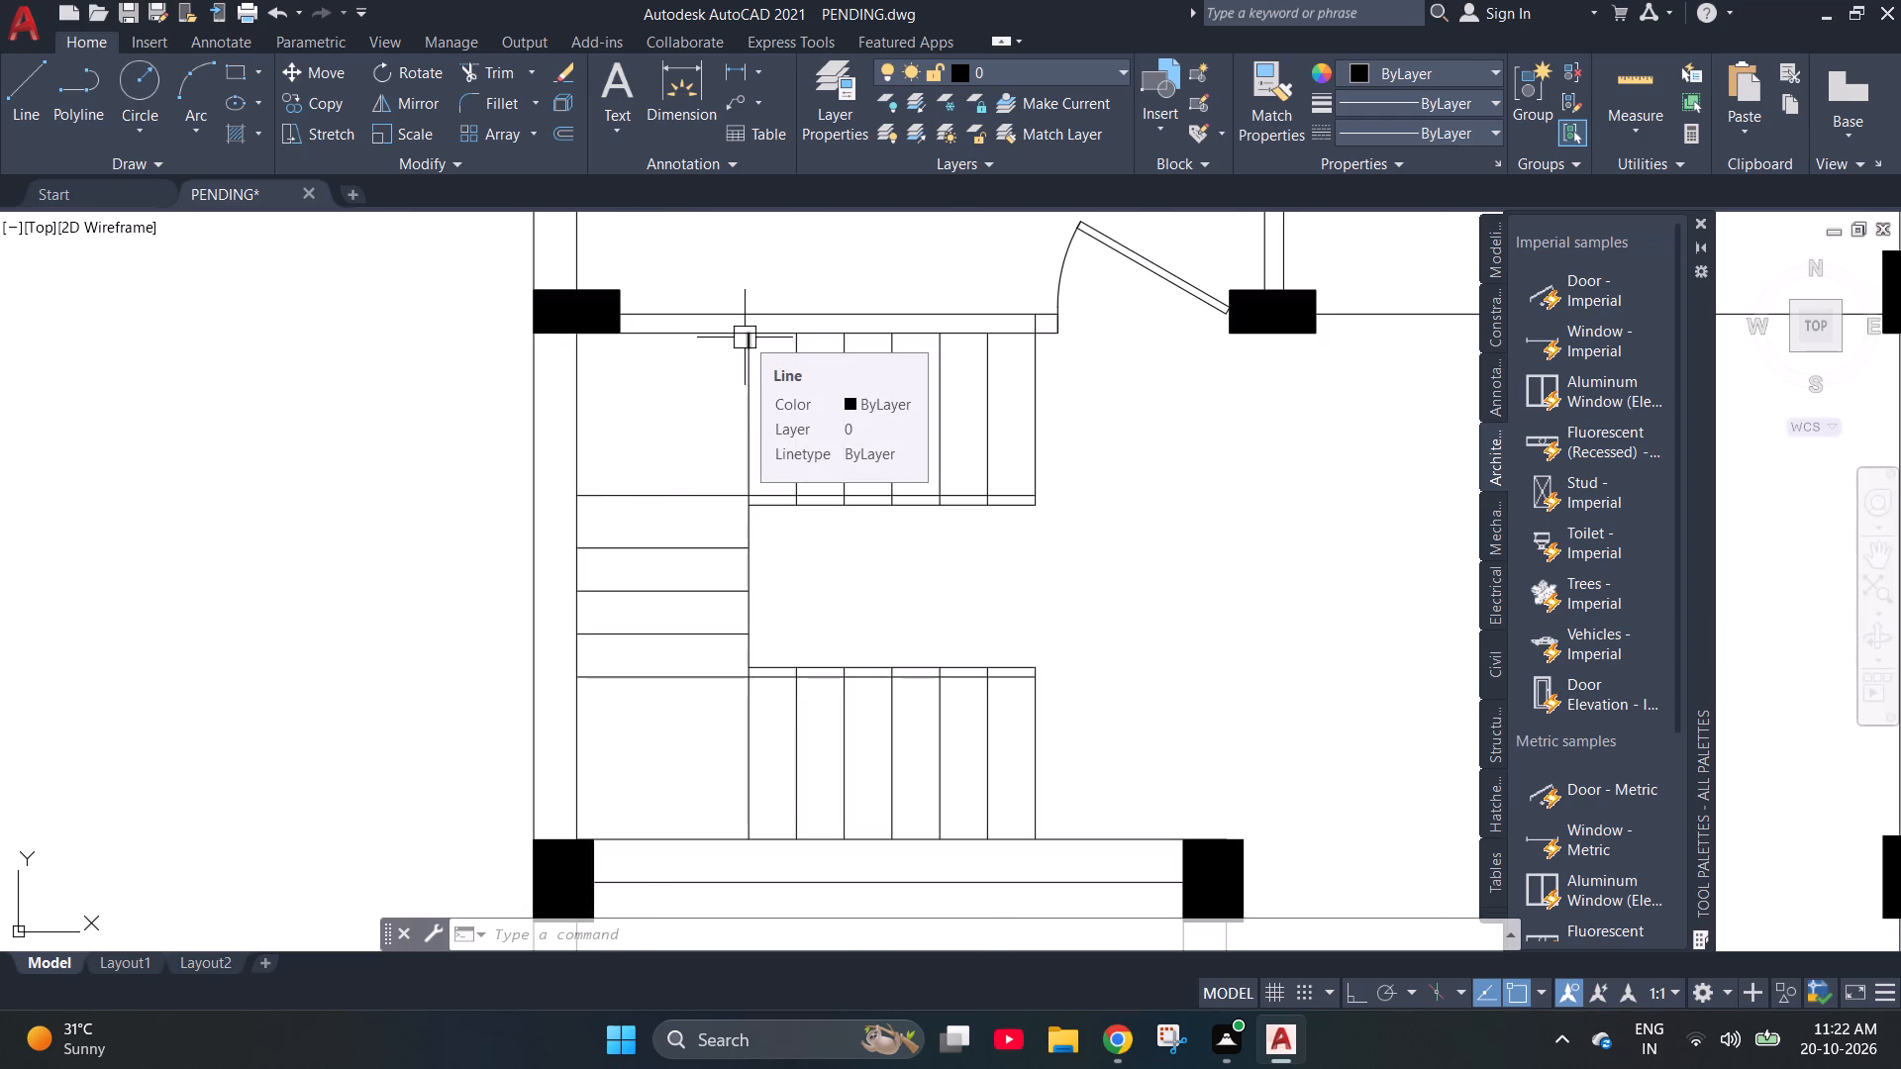
pyautogui.scroll(2, 745, 338)
pyautogui.scroll(-1, 745, 338)
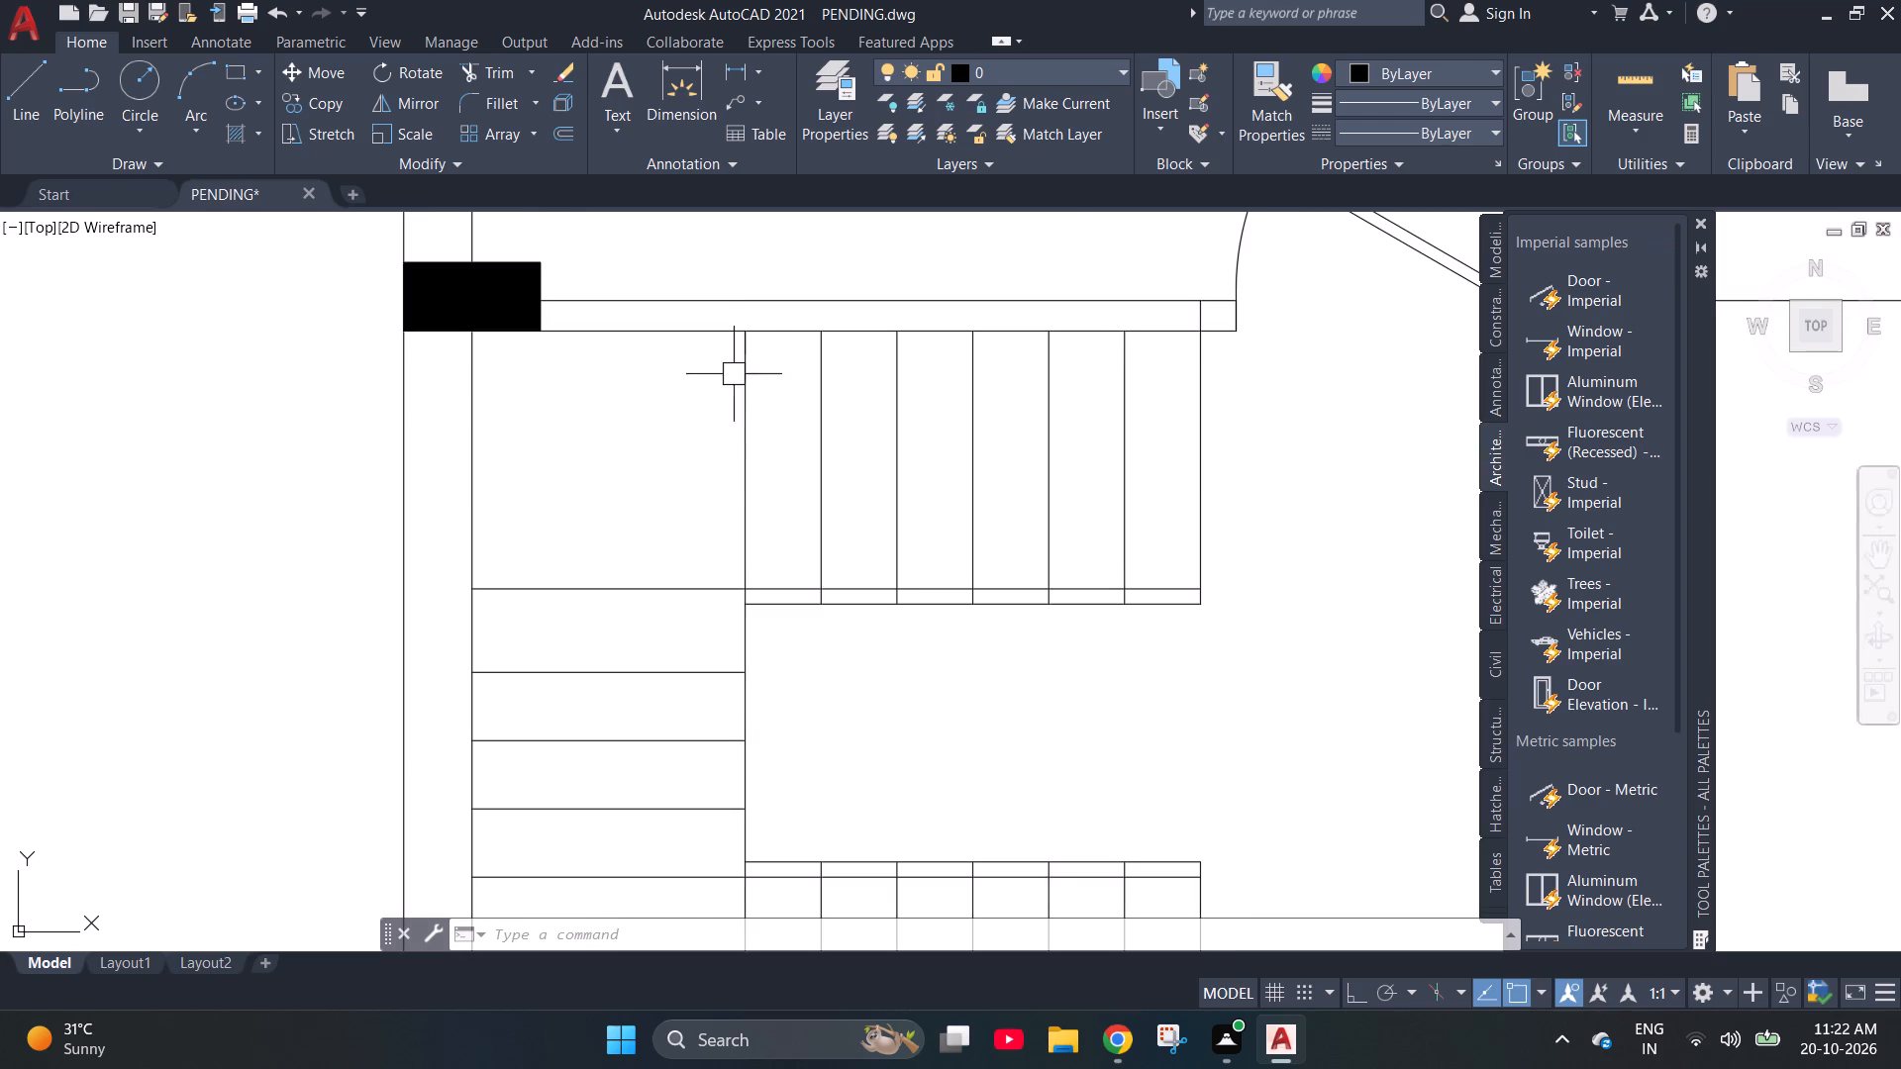
pyautogui.press('Escape')
pyautogui.press('o')
pyautogui.press('Return')
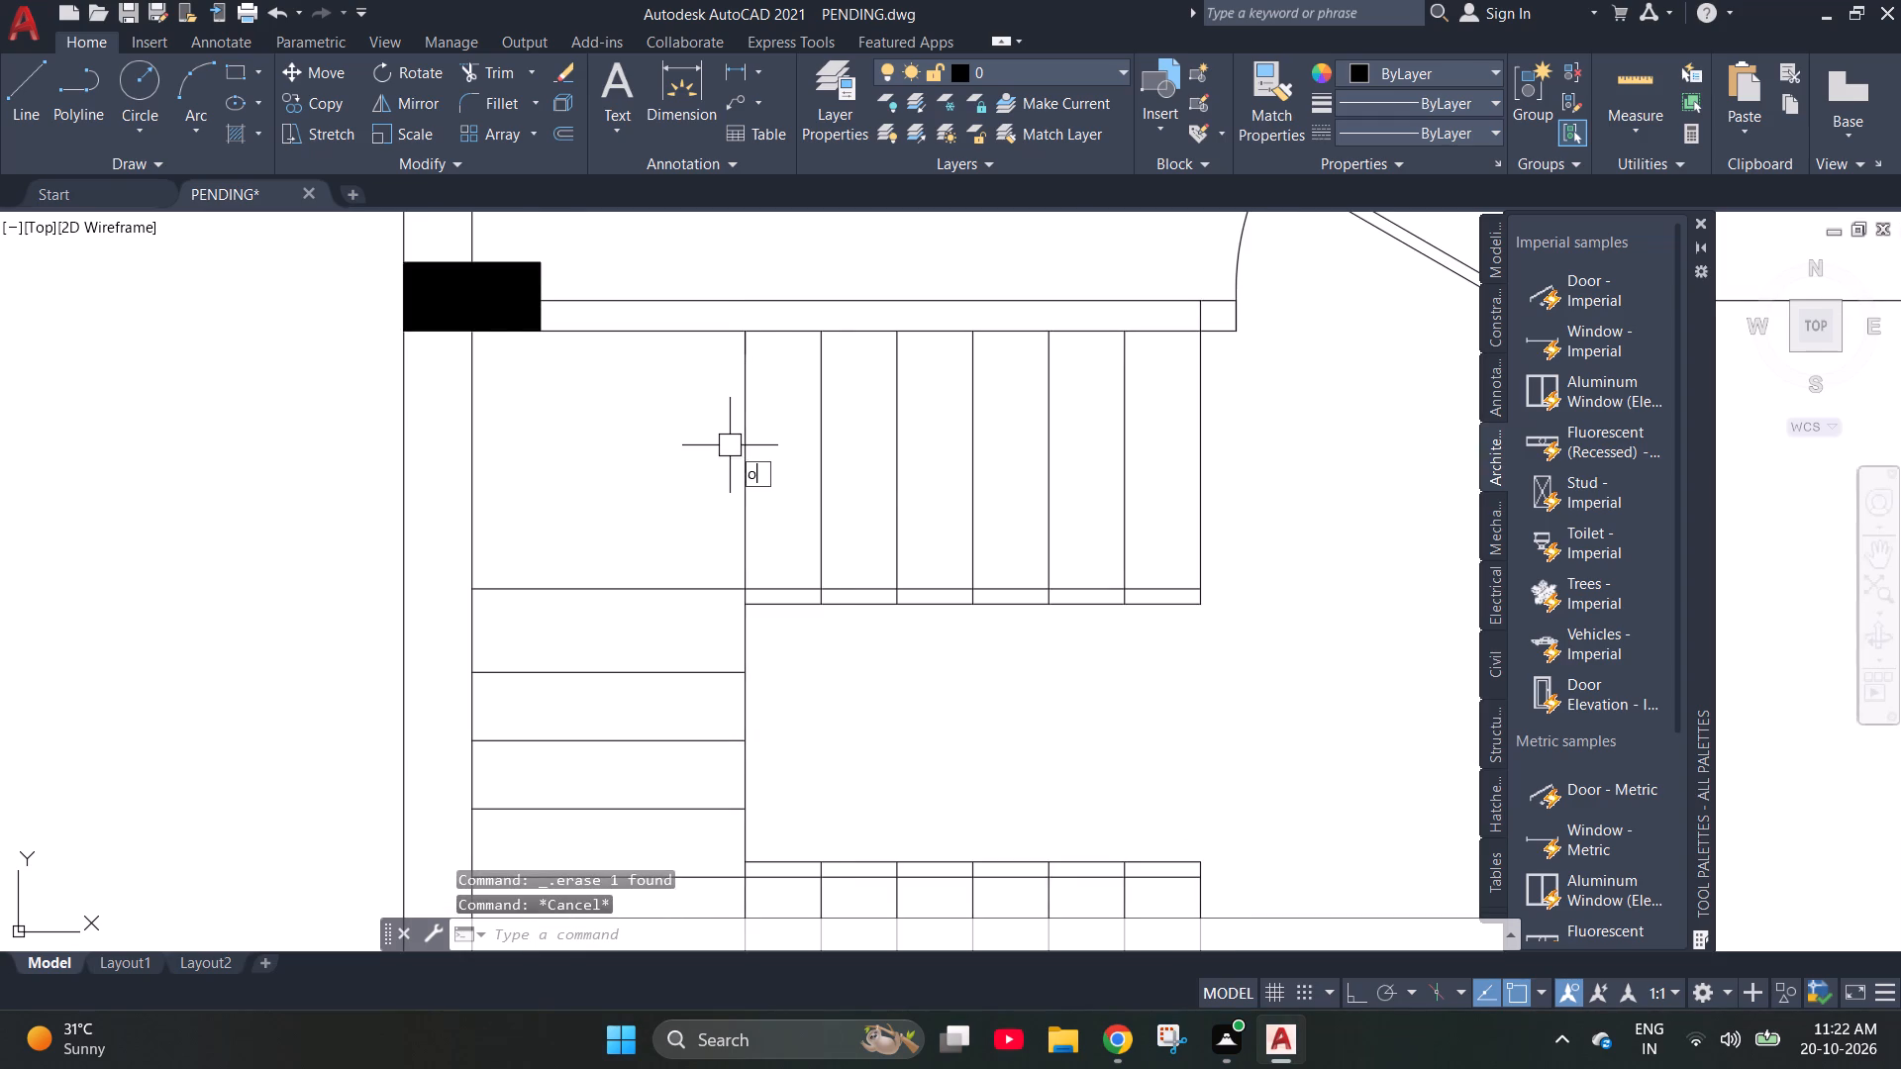
pyautogui.write('3"')
pyautogui.press('Return')
pyautogui.press('4')
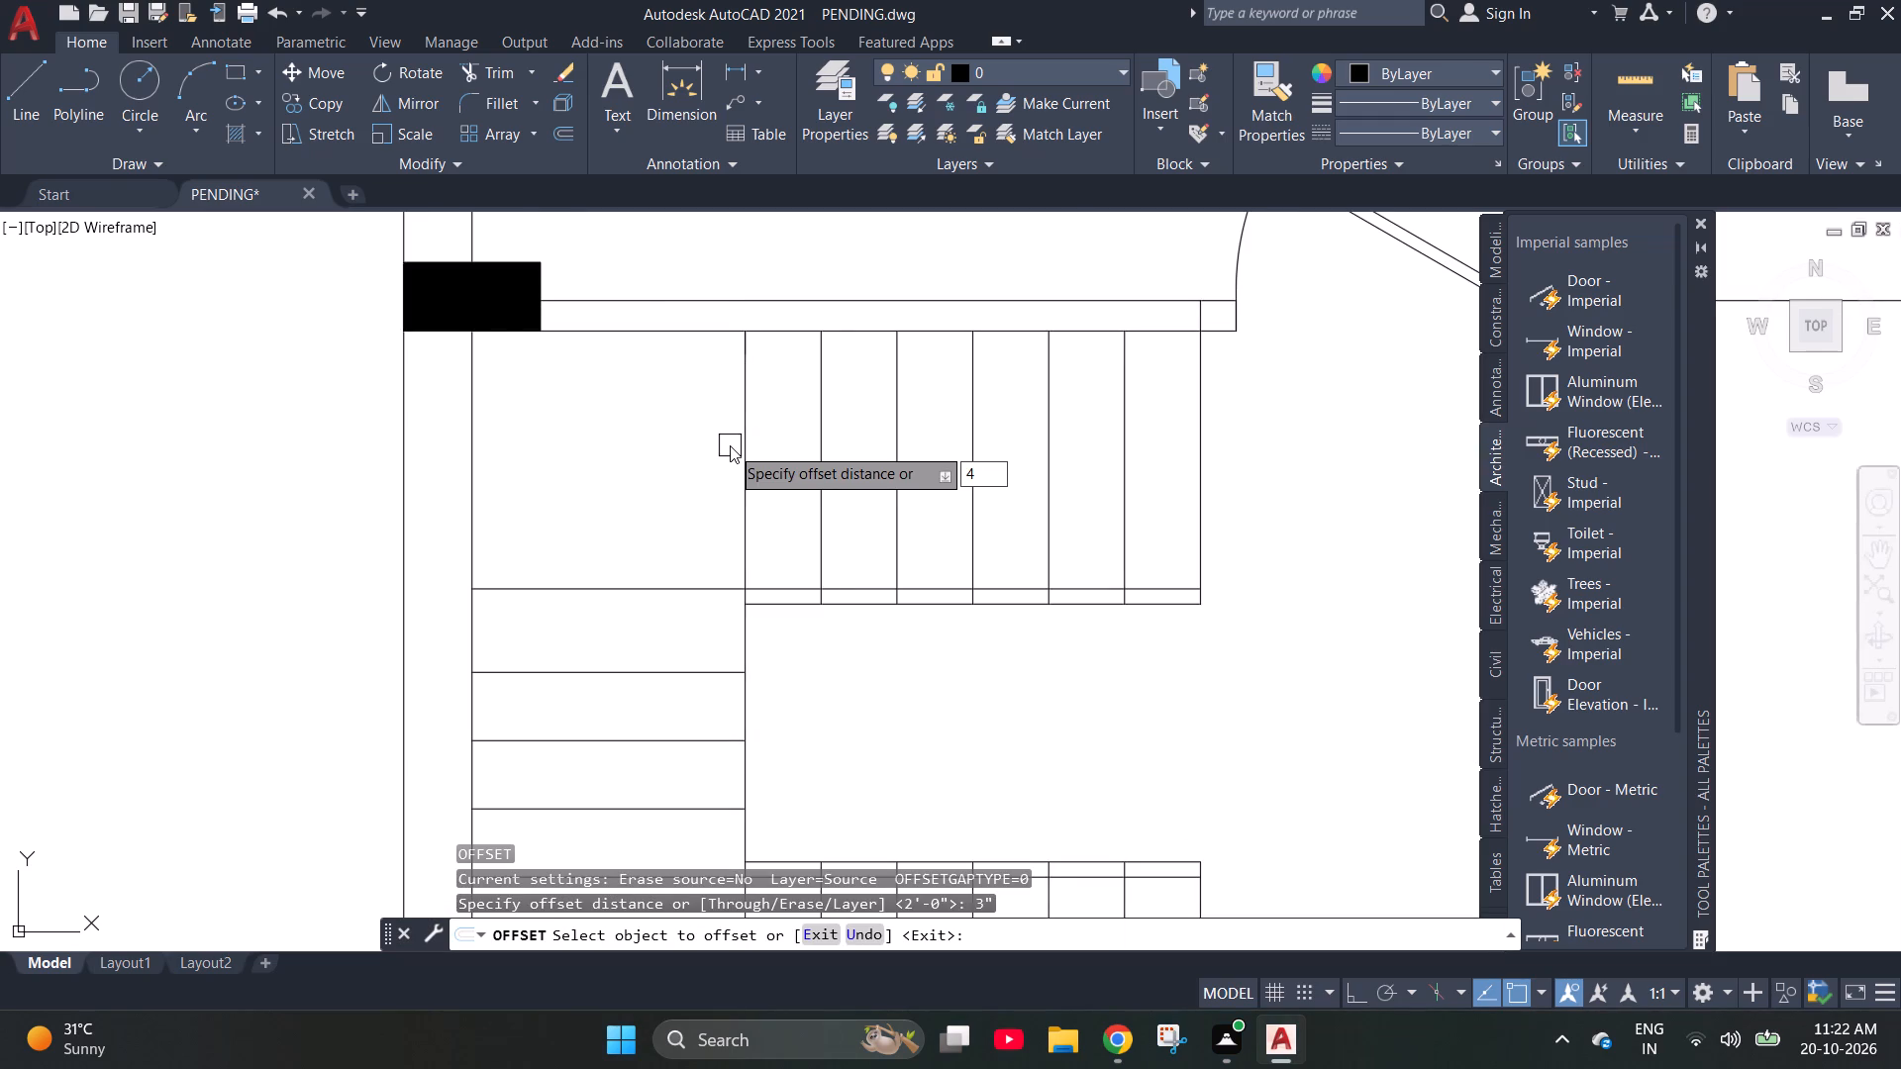
pyautogui.click(684, 375)
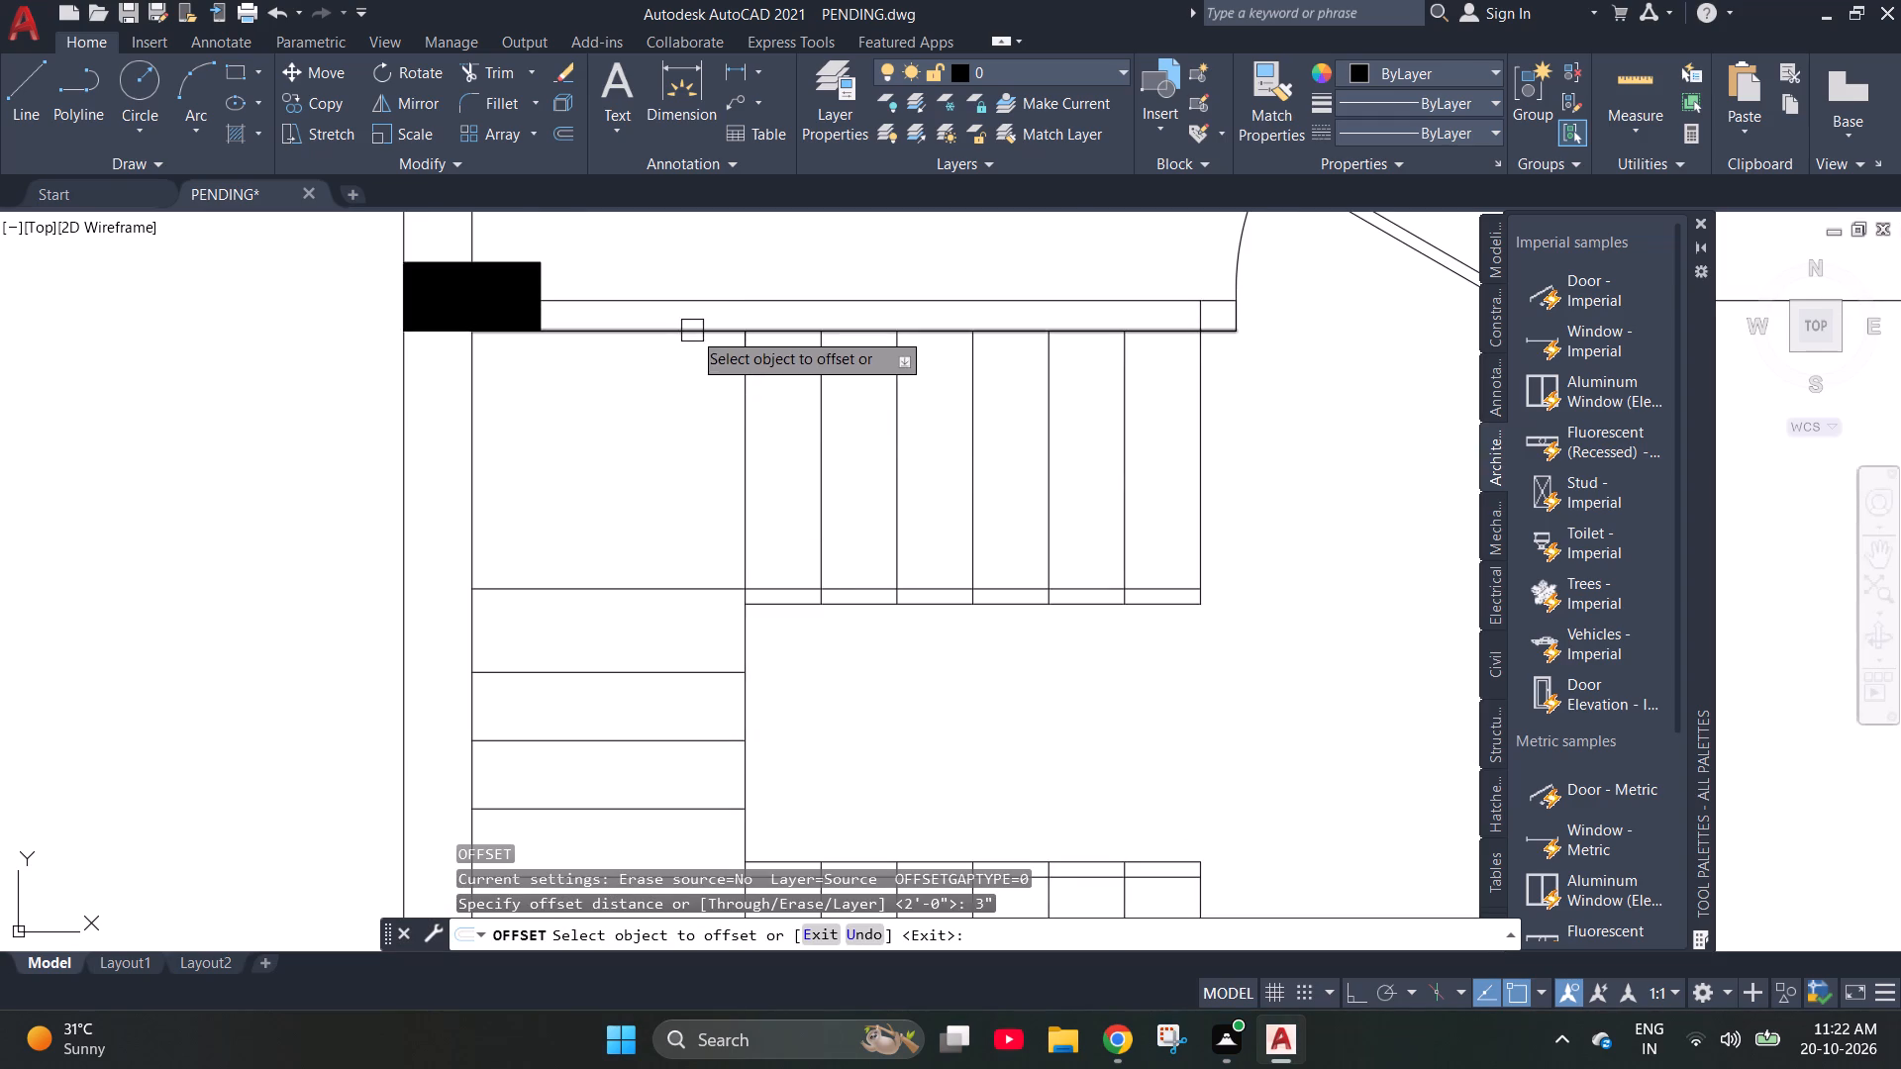
pyautogui.click(692, 331)
pyautogui.click(691, 351)
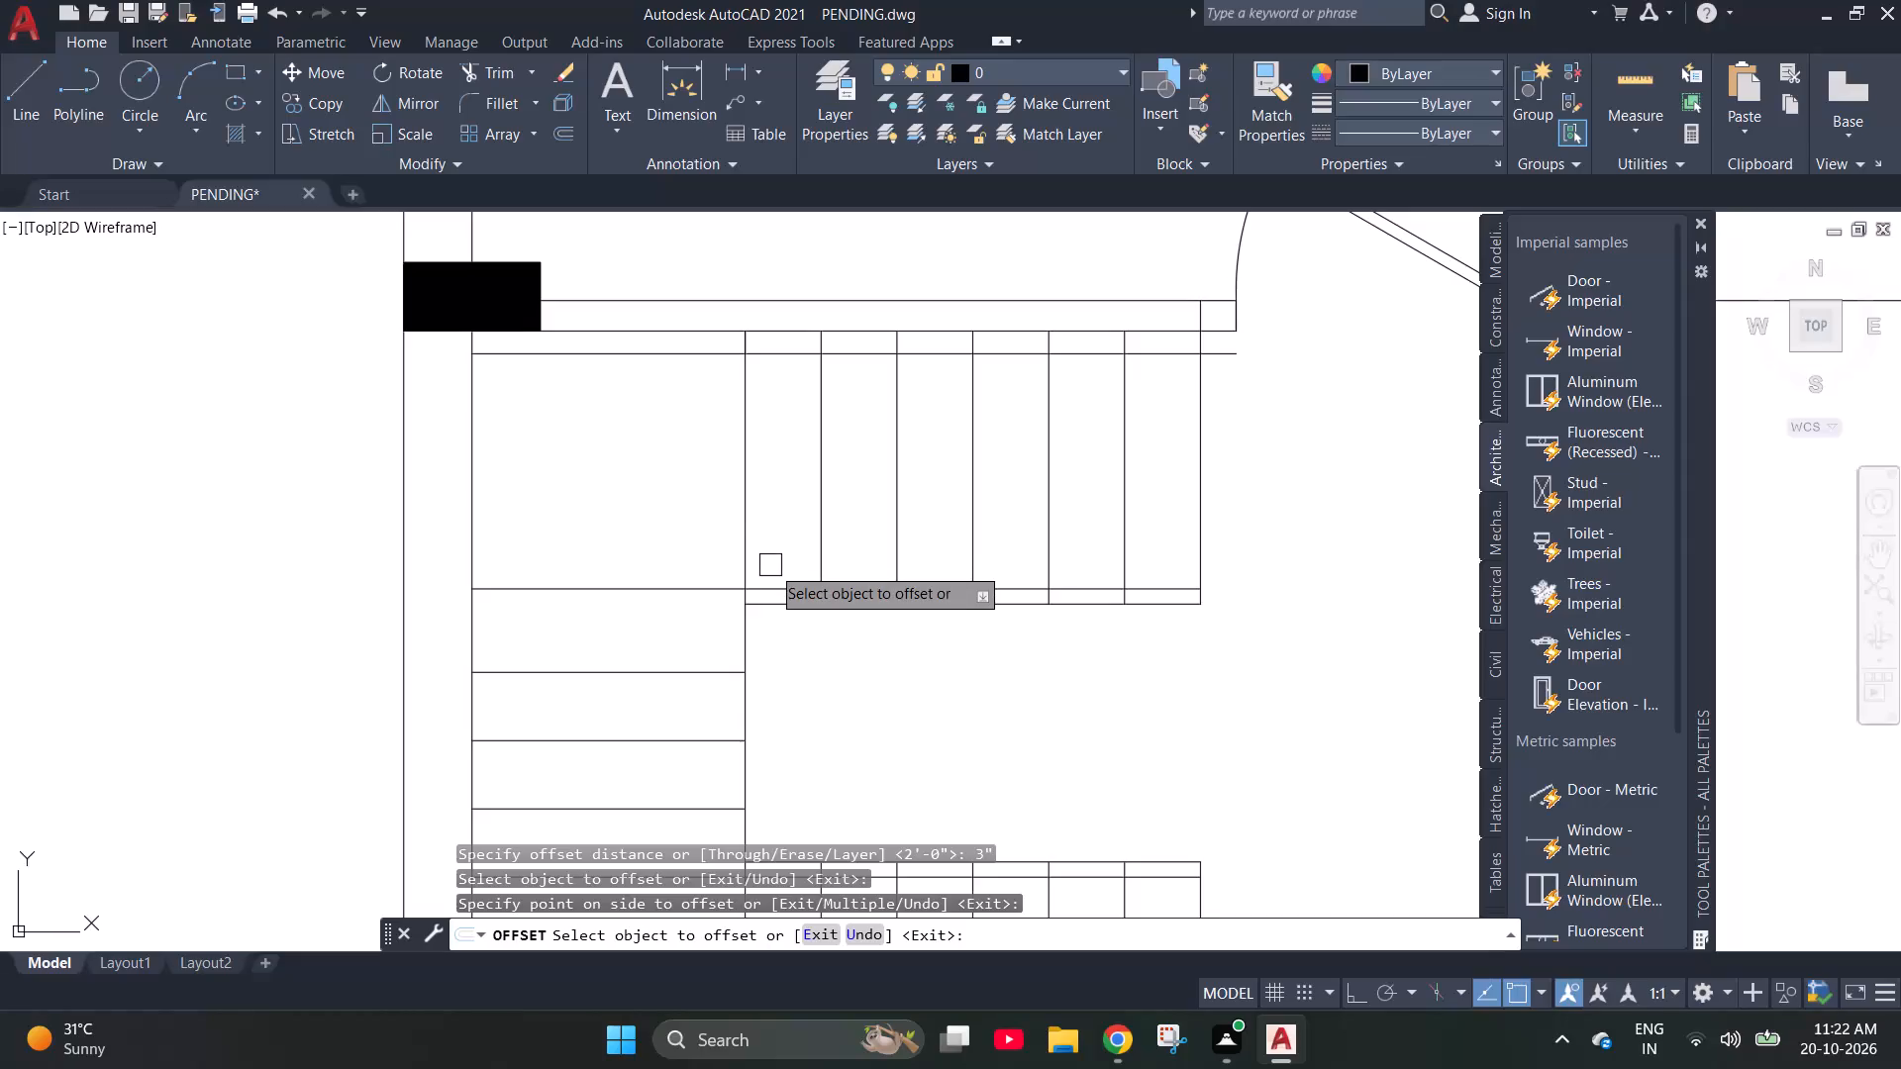
pyautogui.press('Escape')
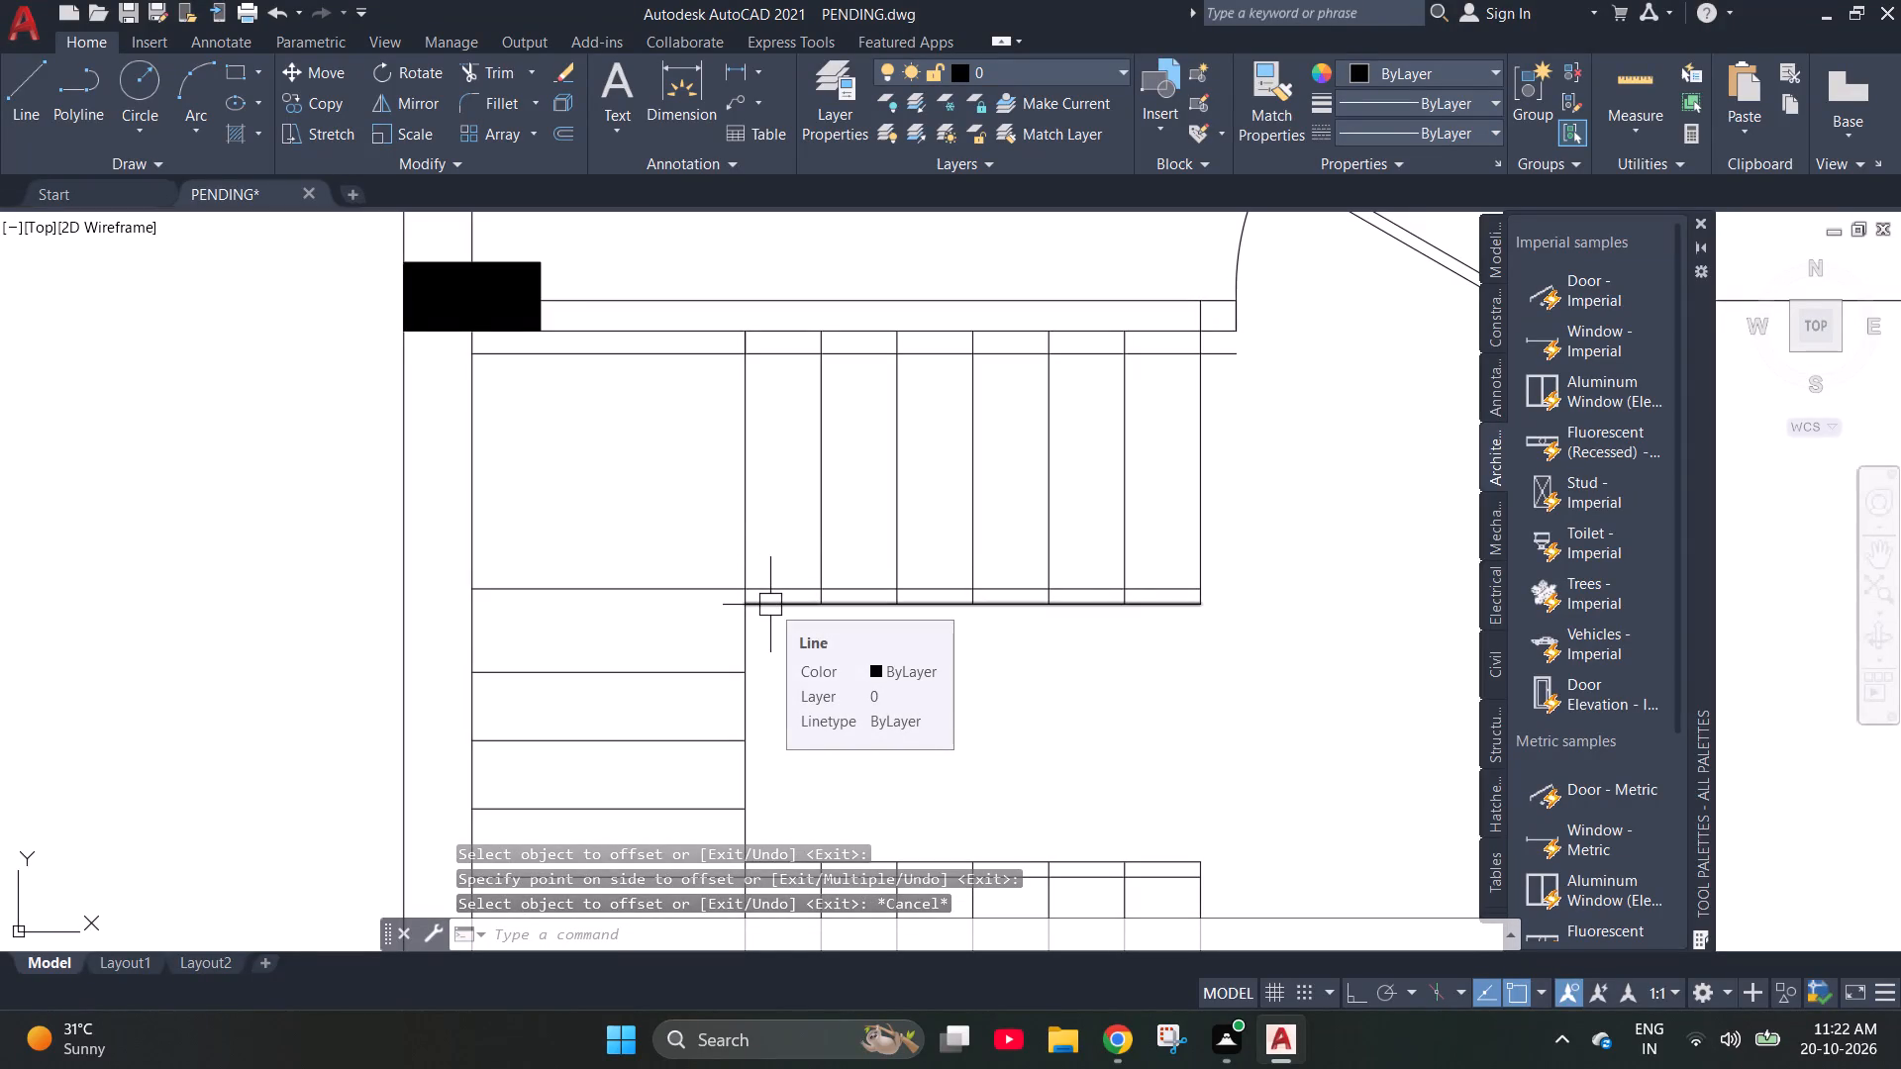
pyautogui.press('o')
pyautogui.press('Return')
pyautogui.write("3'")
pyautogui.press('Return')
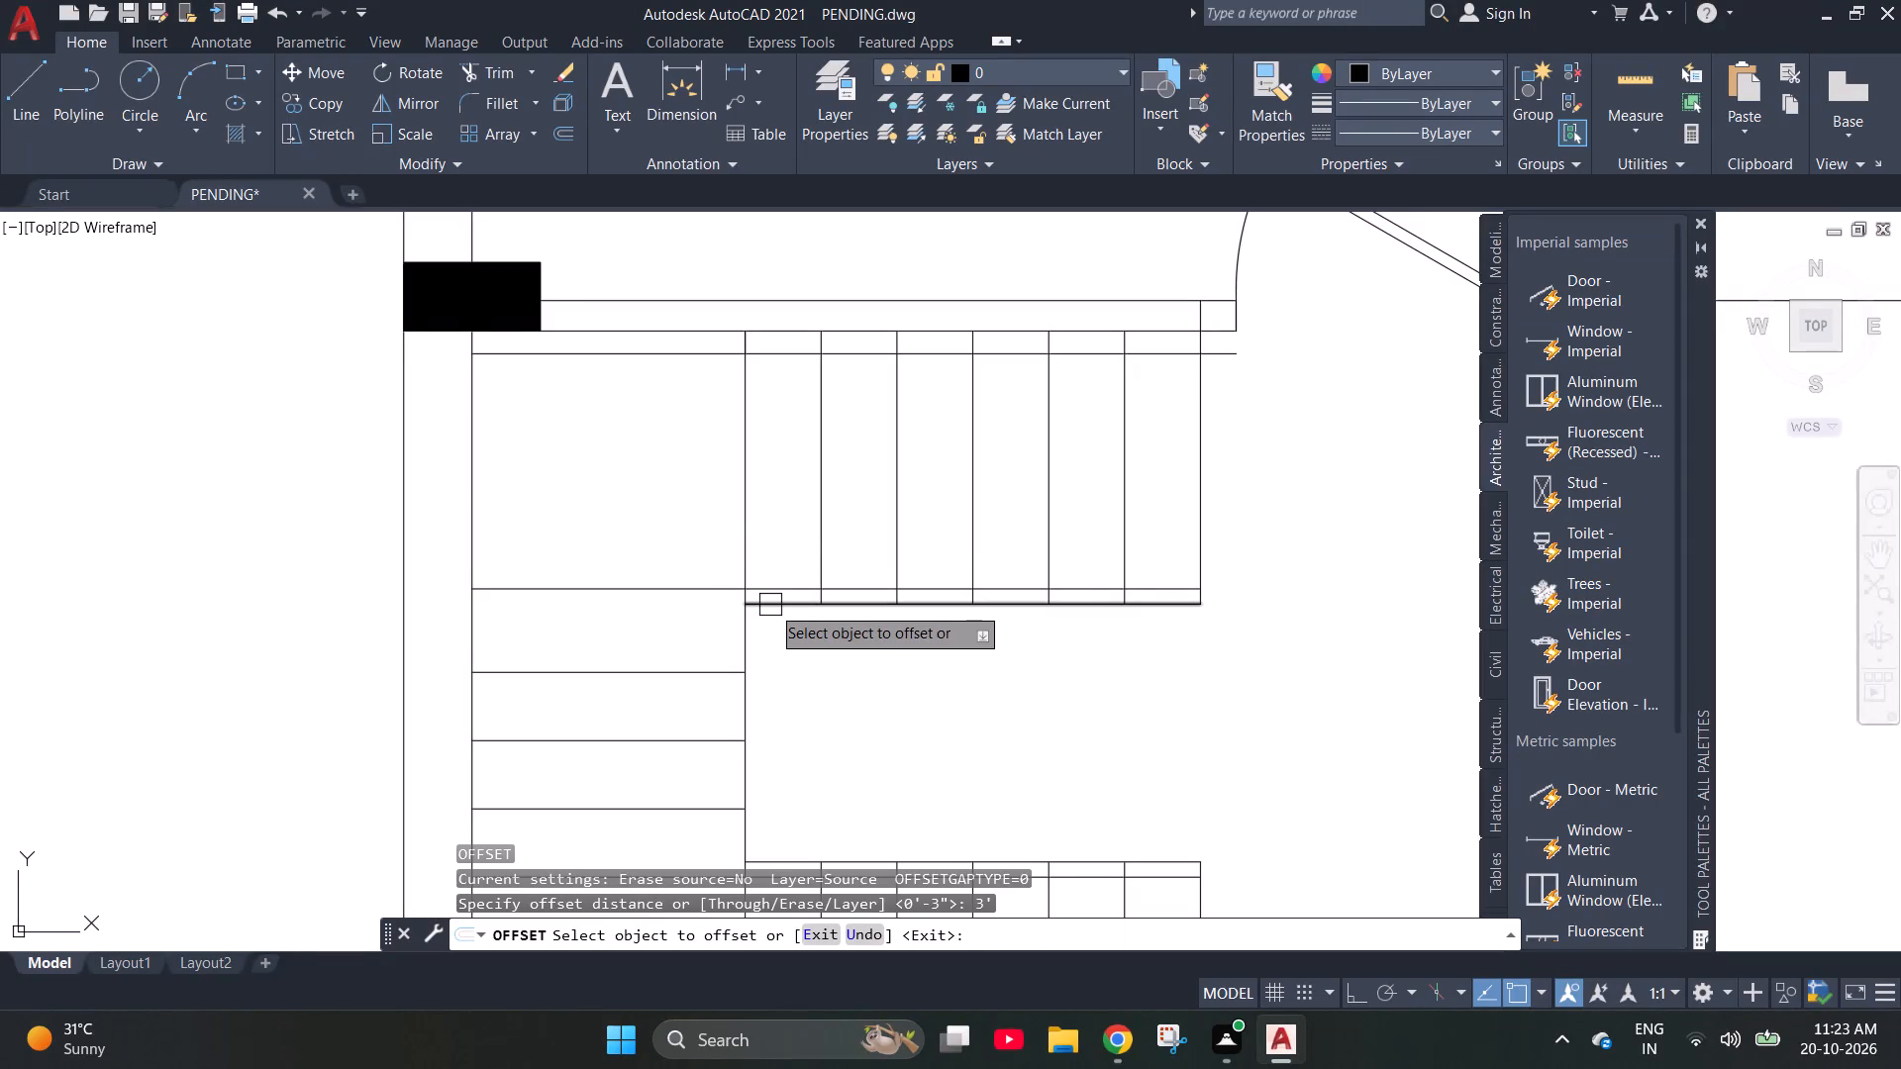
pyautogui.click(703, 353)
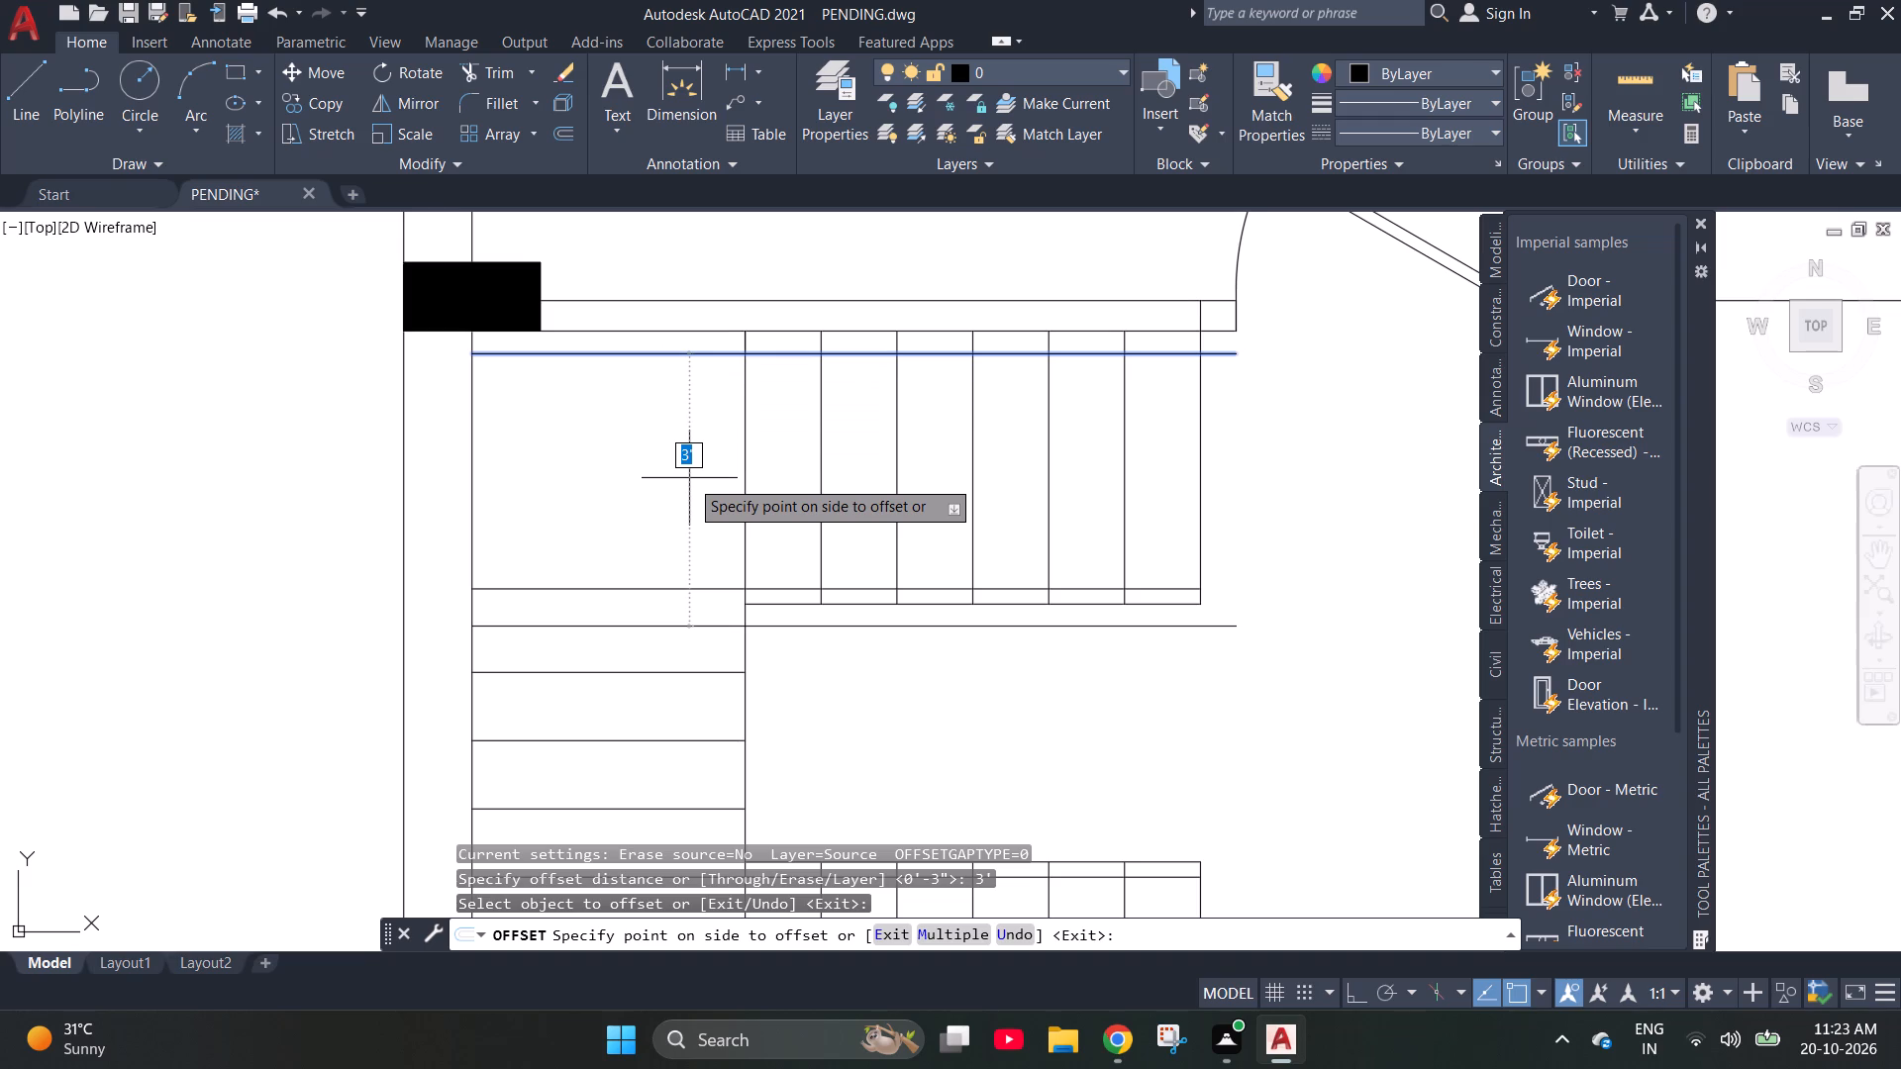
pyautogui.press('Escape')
# Align a spare door copy, with scaling, along the upper stair flight's left edge, from its lower corner to the 3" offset line.
pyautogui.scroll(-2, 689, 478)
pyautogui.scroll(-1, 779, 501)
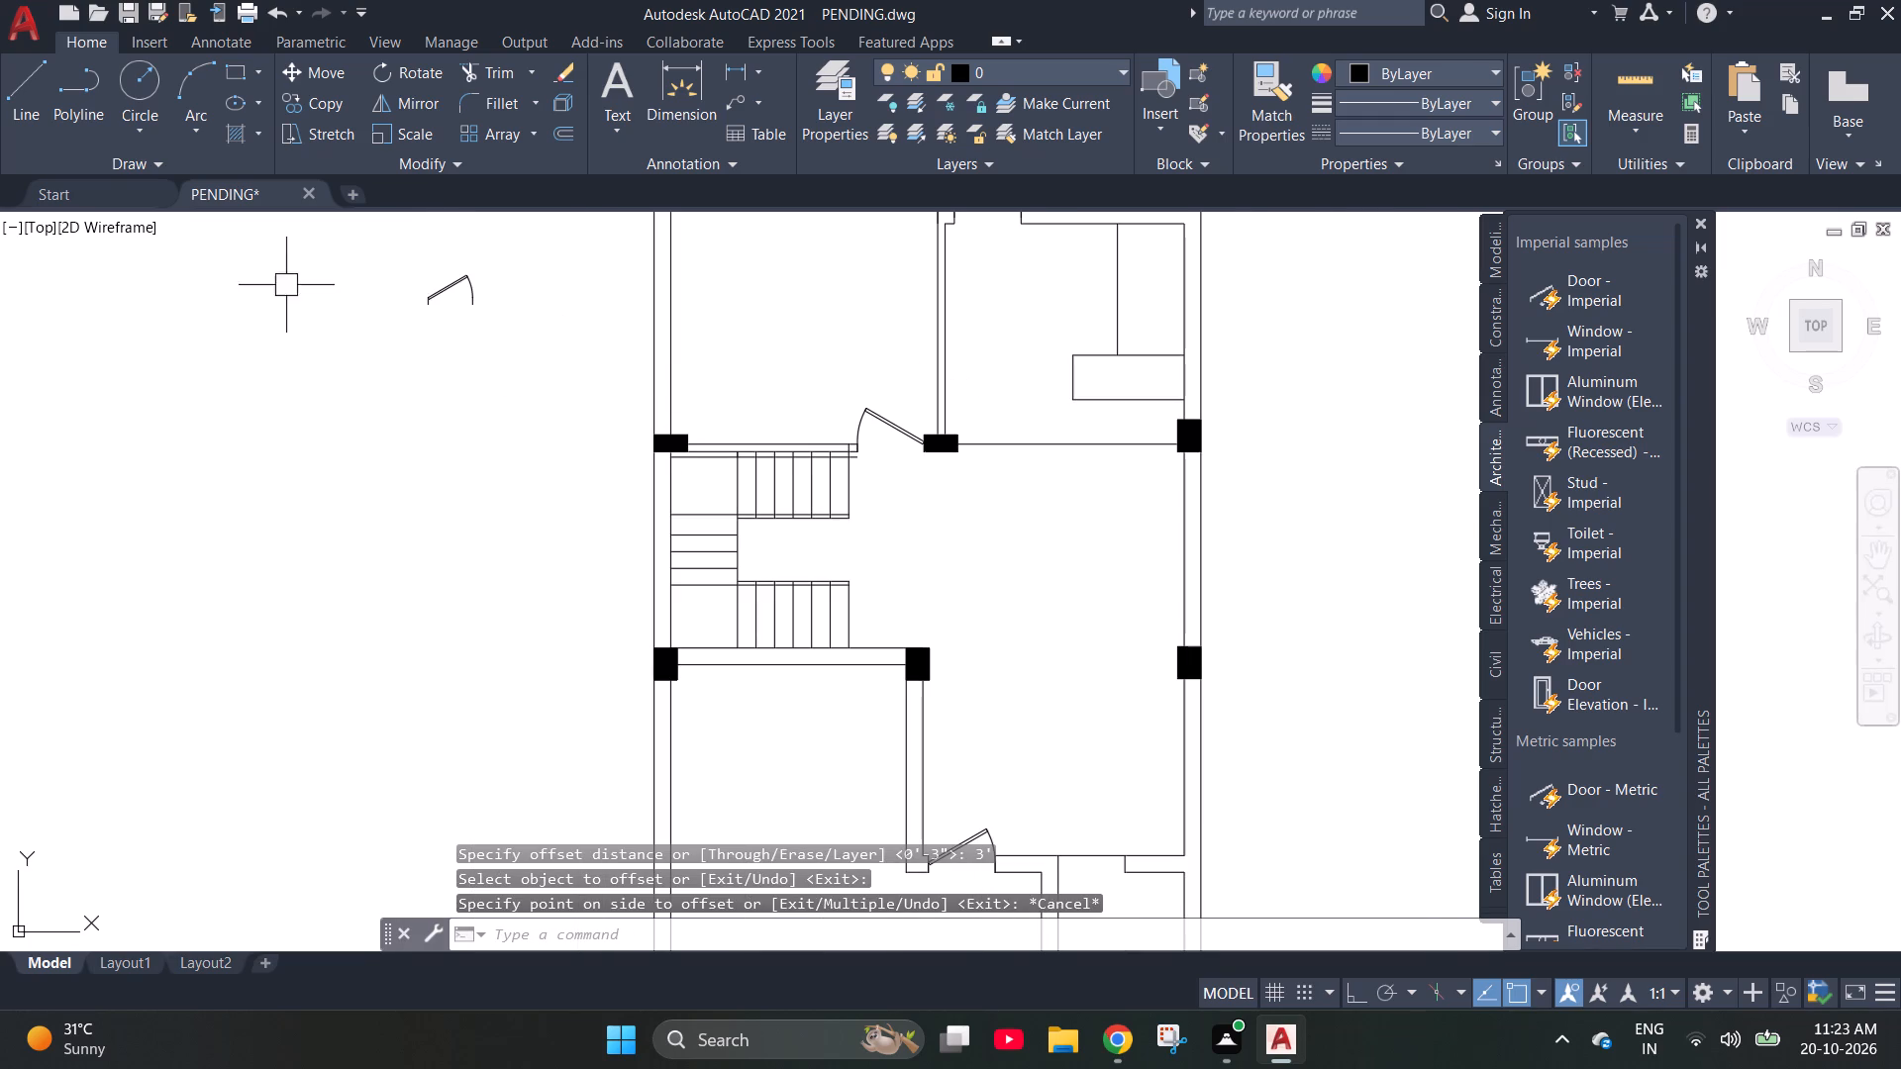
pyautogui.click(436, 280)
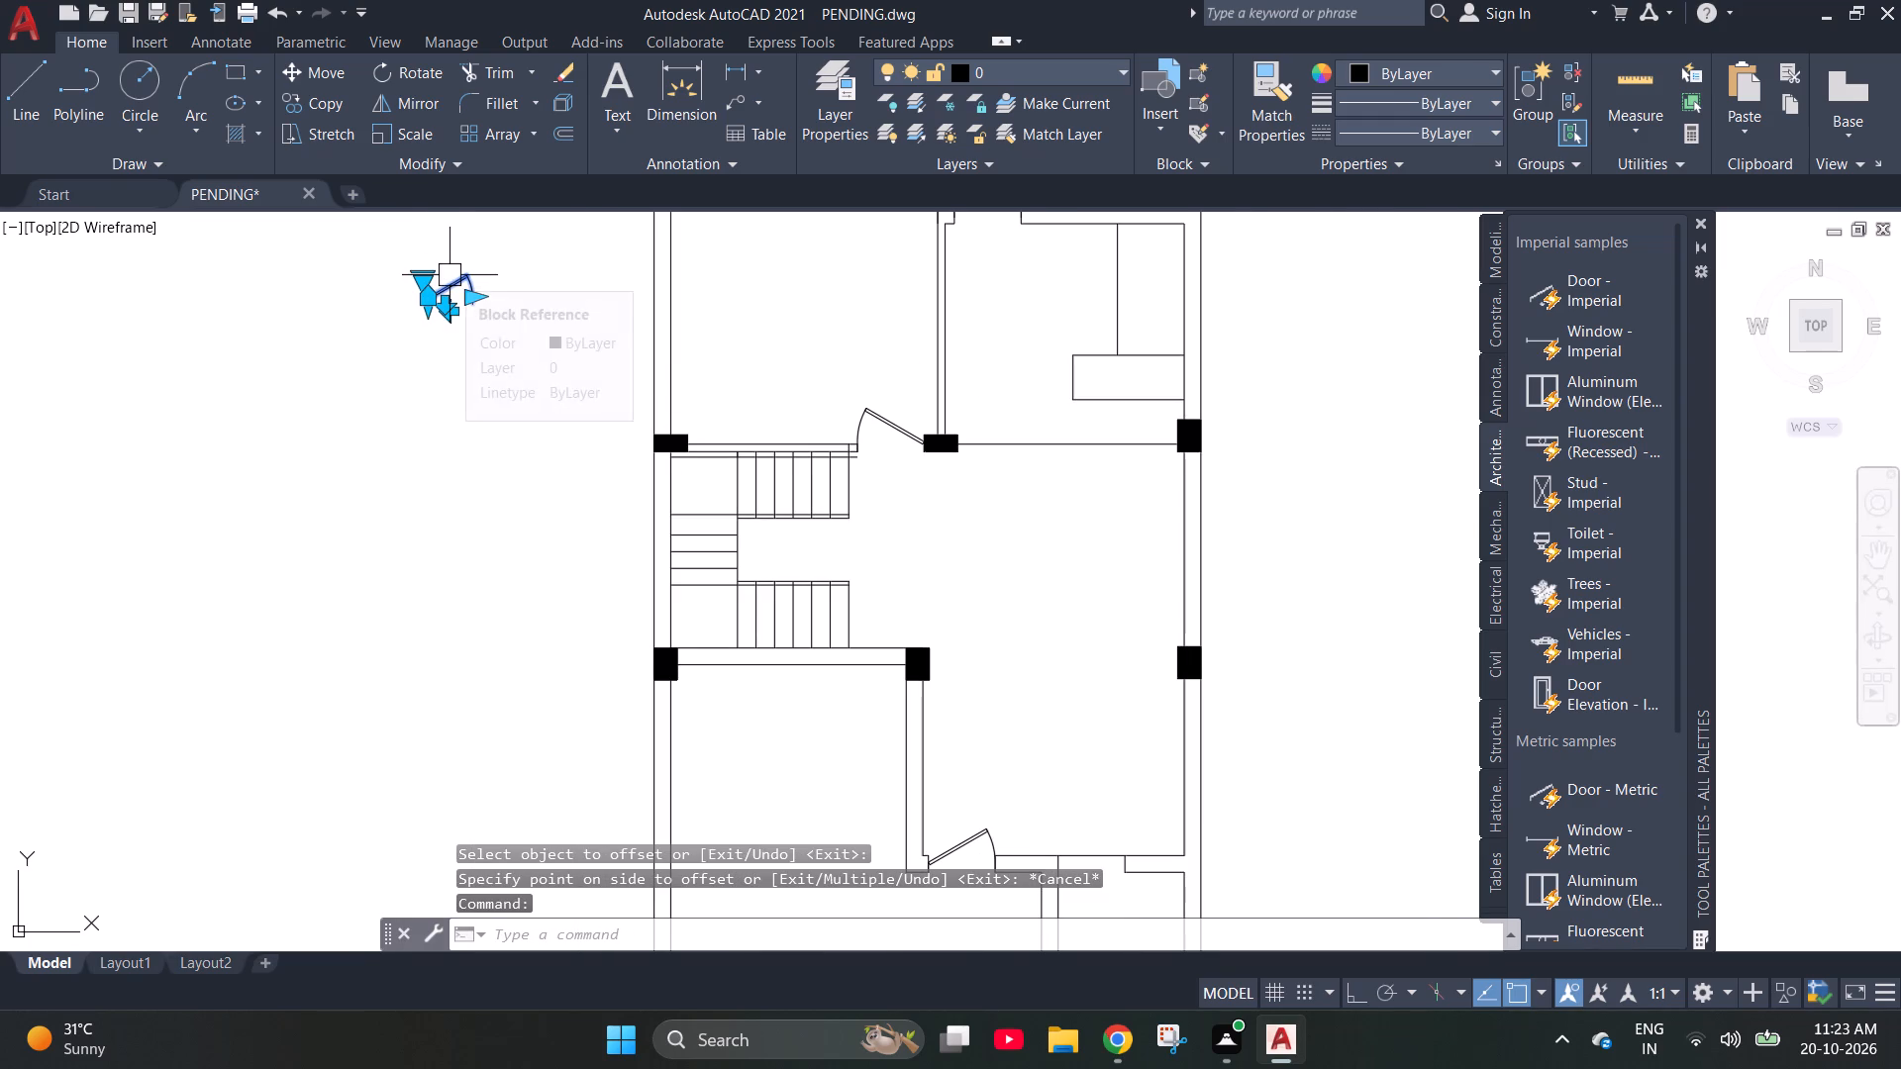
pyautogui.write('al')
pyautogui.press('Return')
pyautogui.scroll(4, 446, 248)
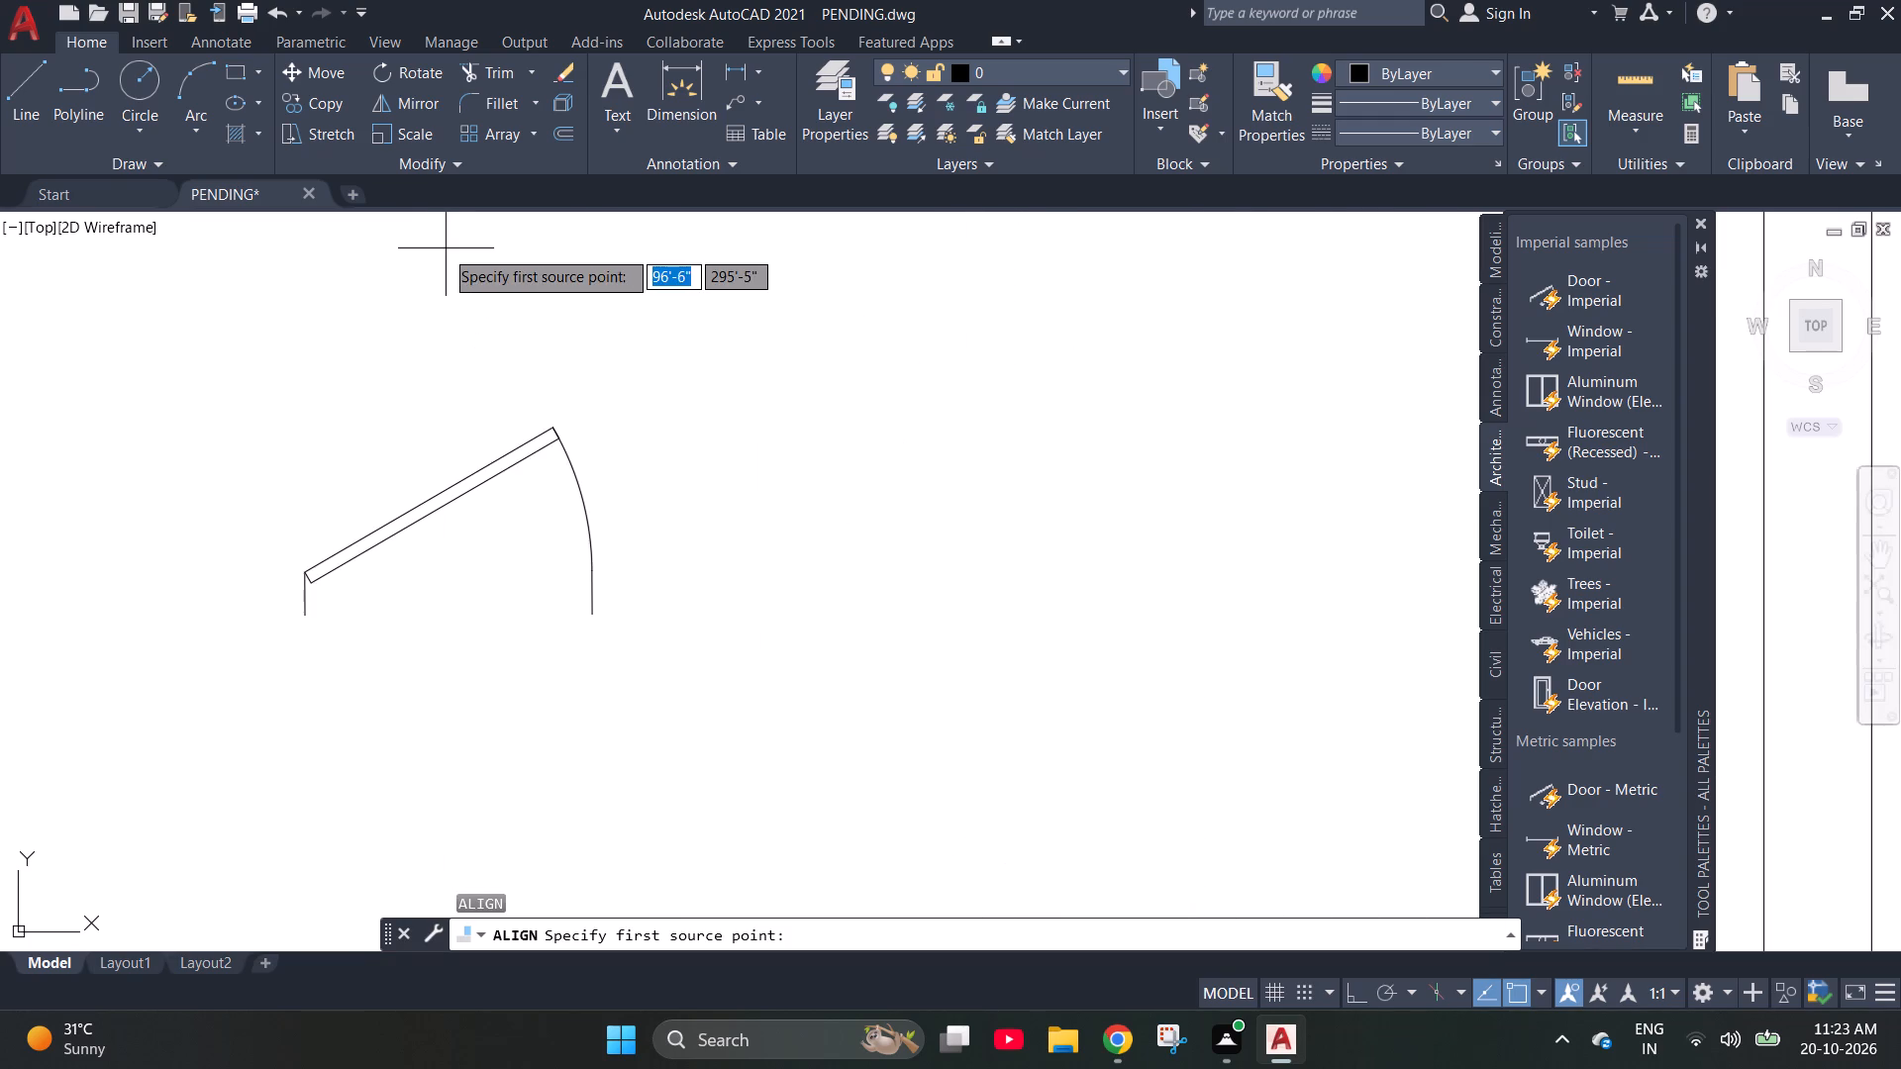
pyautogui.click(298, 610)
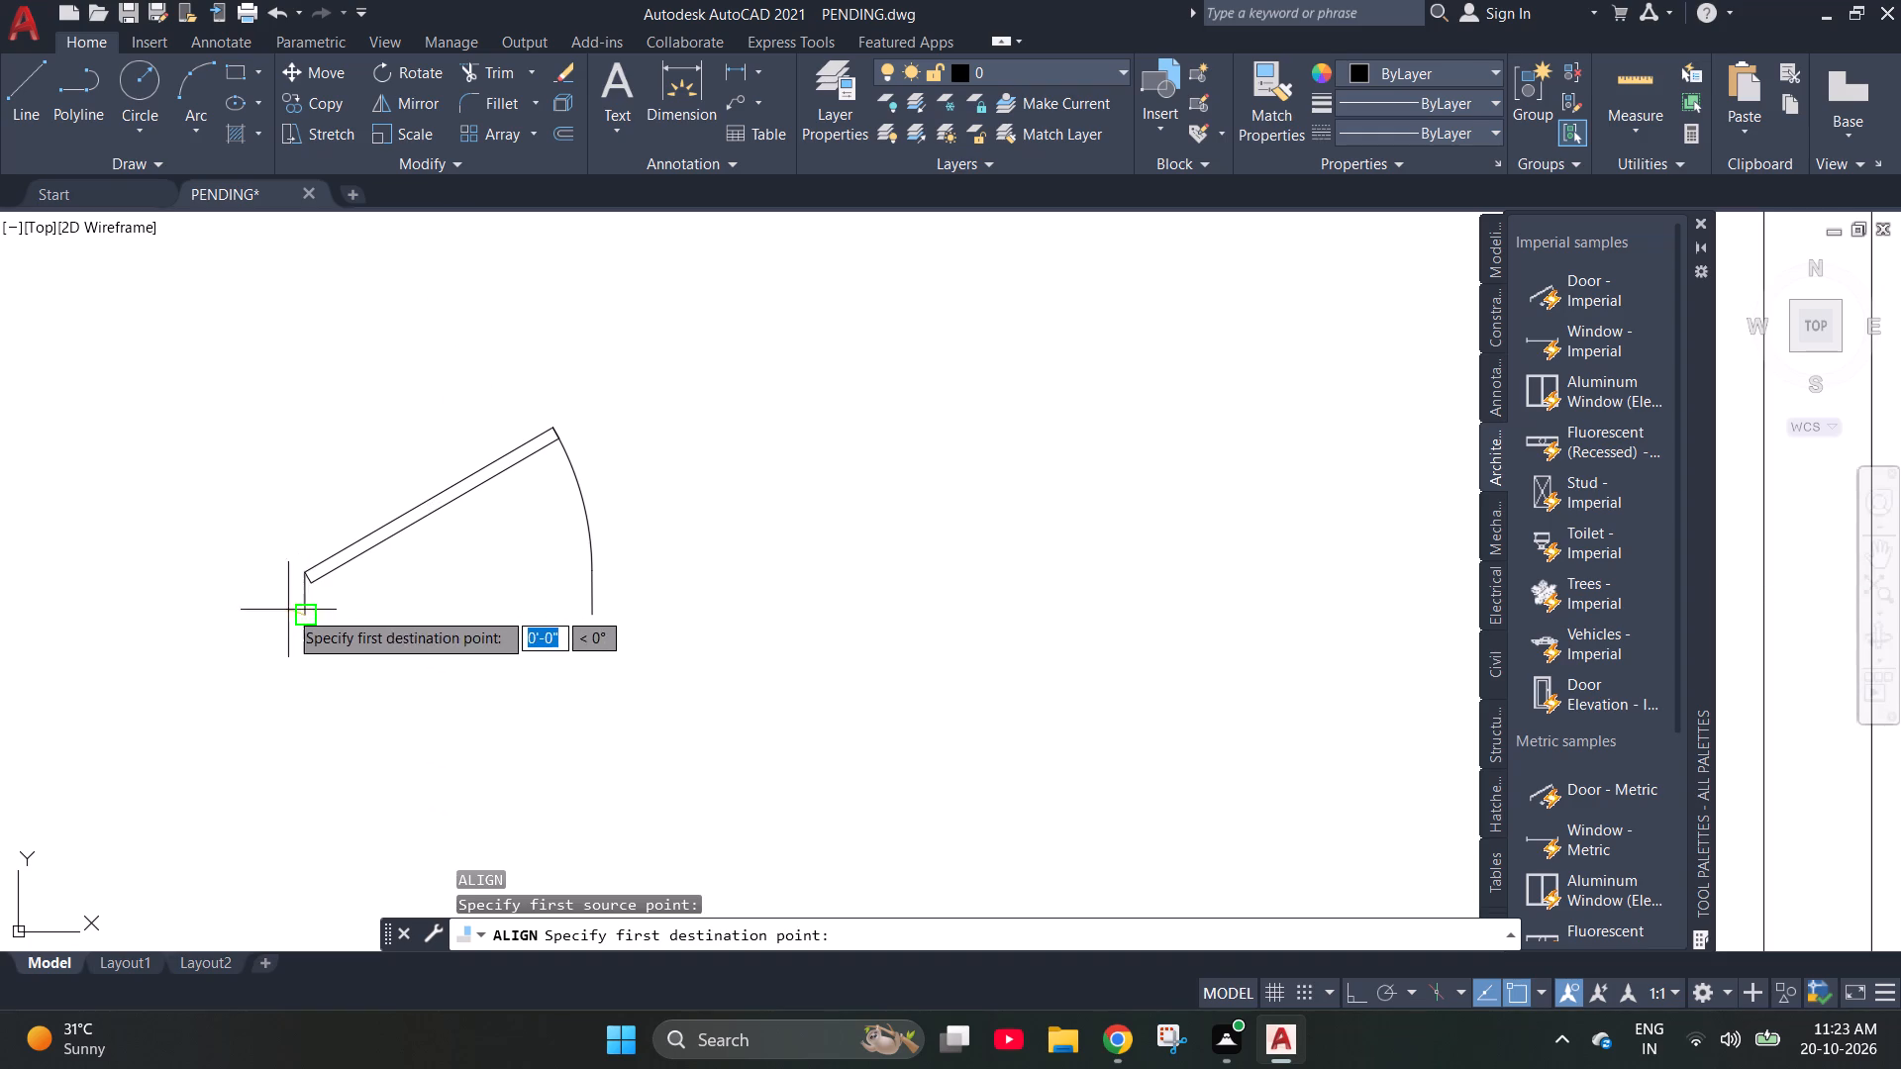
pyautogui.scroll(-3, 140, 505)
pyautogui.scroll(-2, 550, 637)
pyautogui.scroll(4, 598, 756)
pyautogui.scroll(-1, 621, 483)
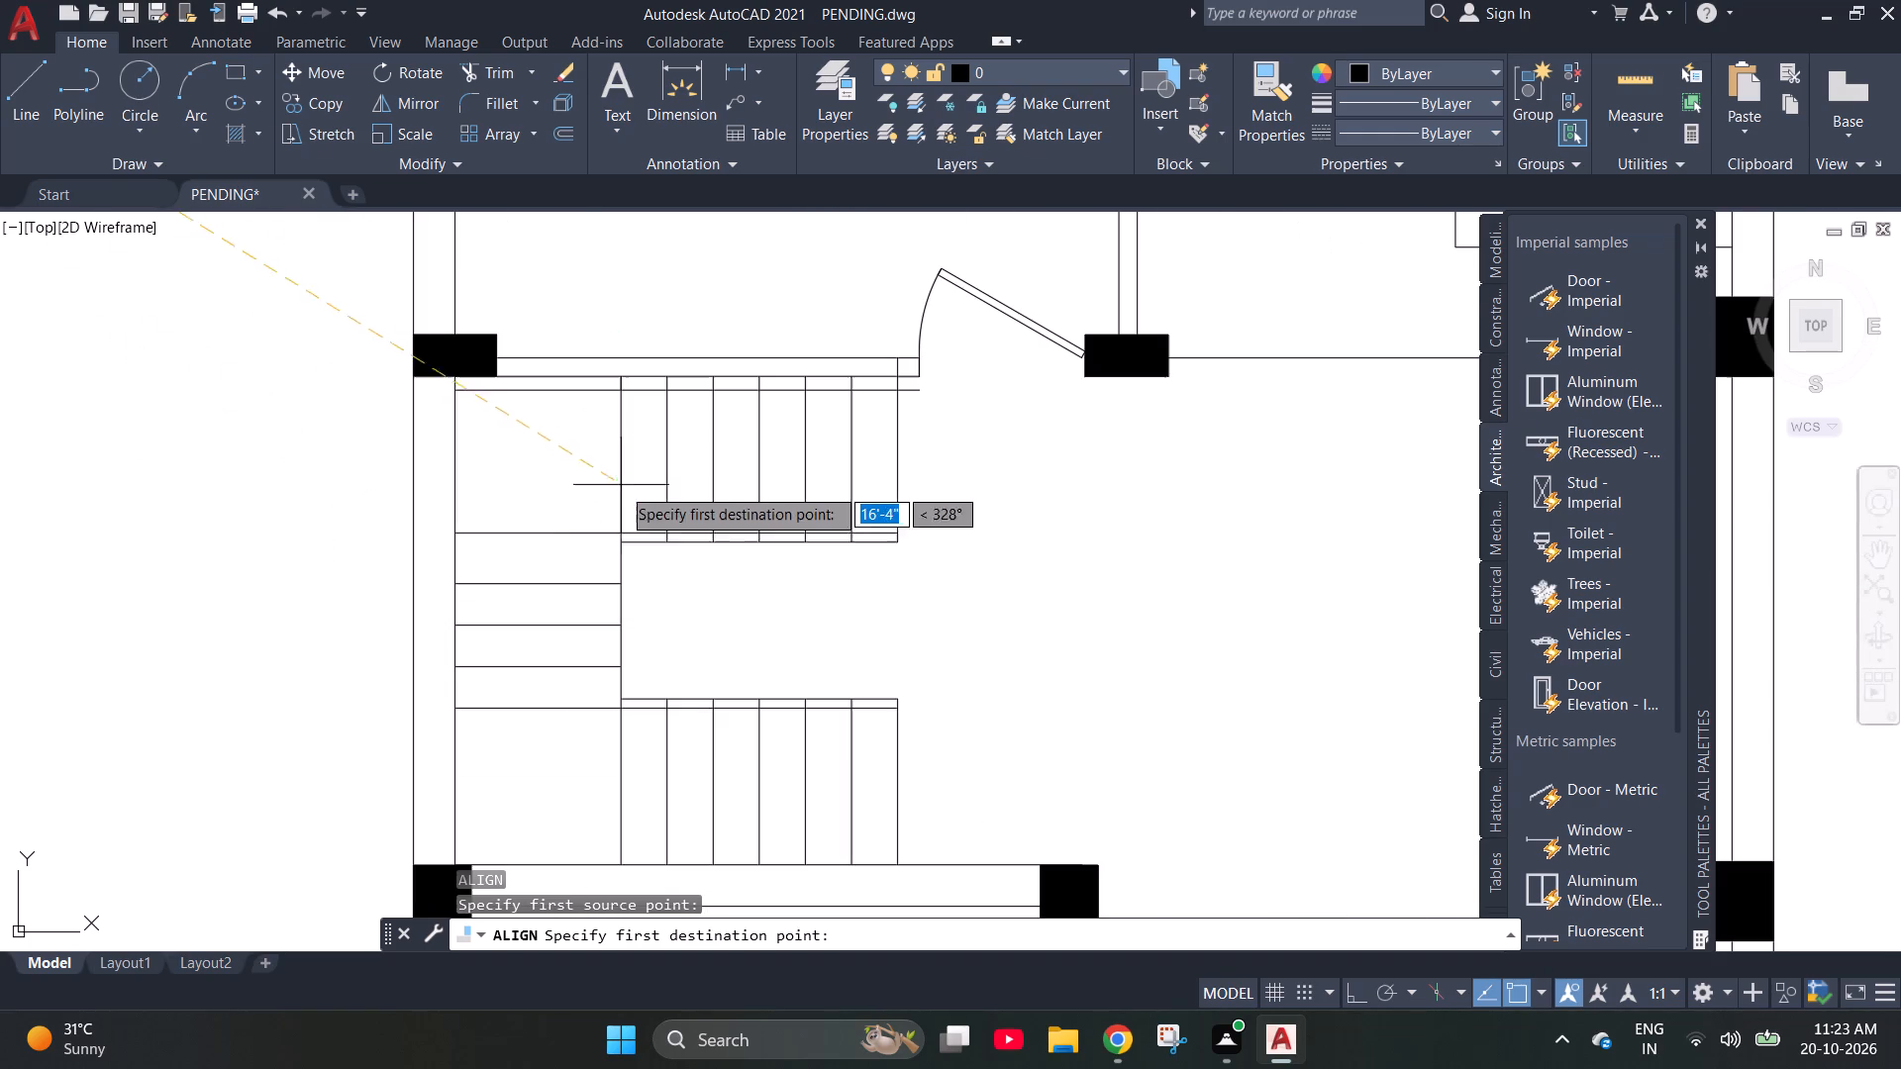
pyautogui.click(622, 537)
pyautogui.scroll(-2, 592, 593)
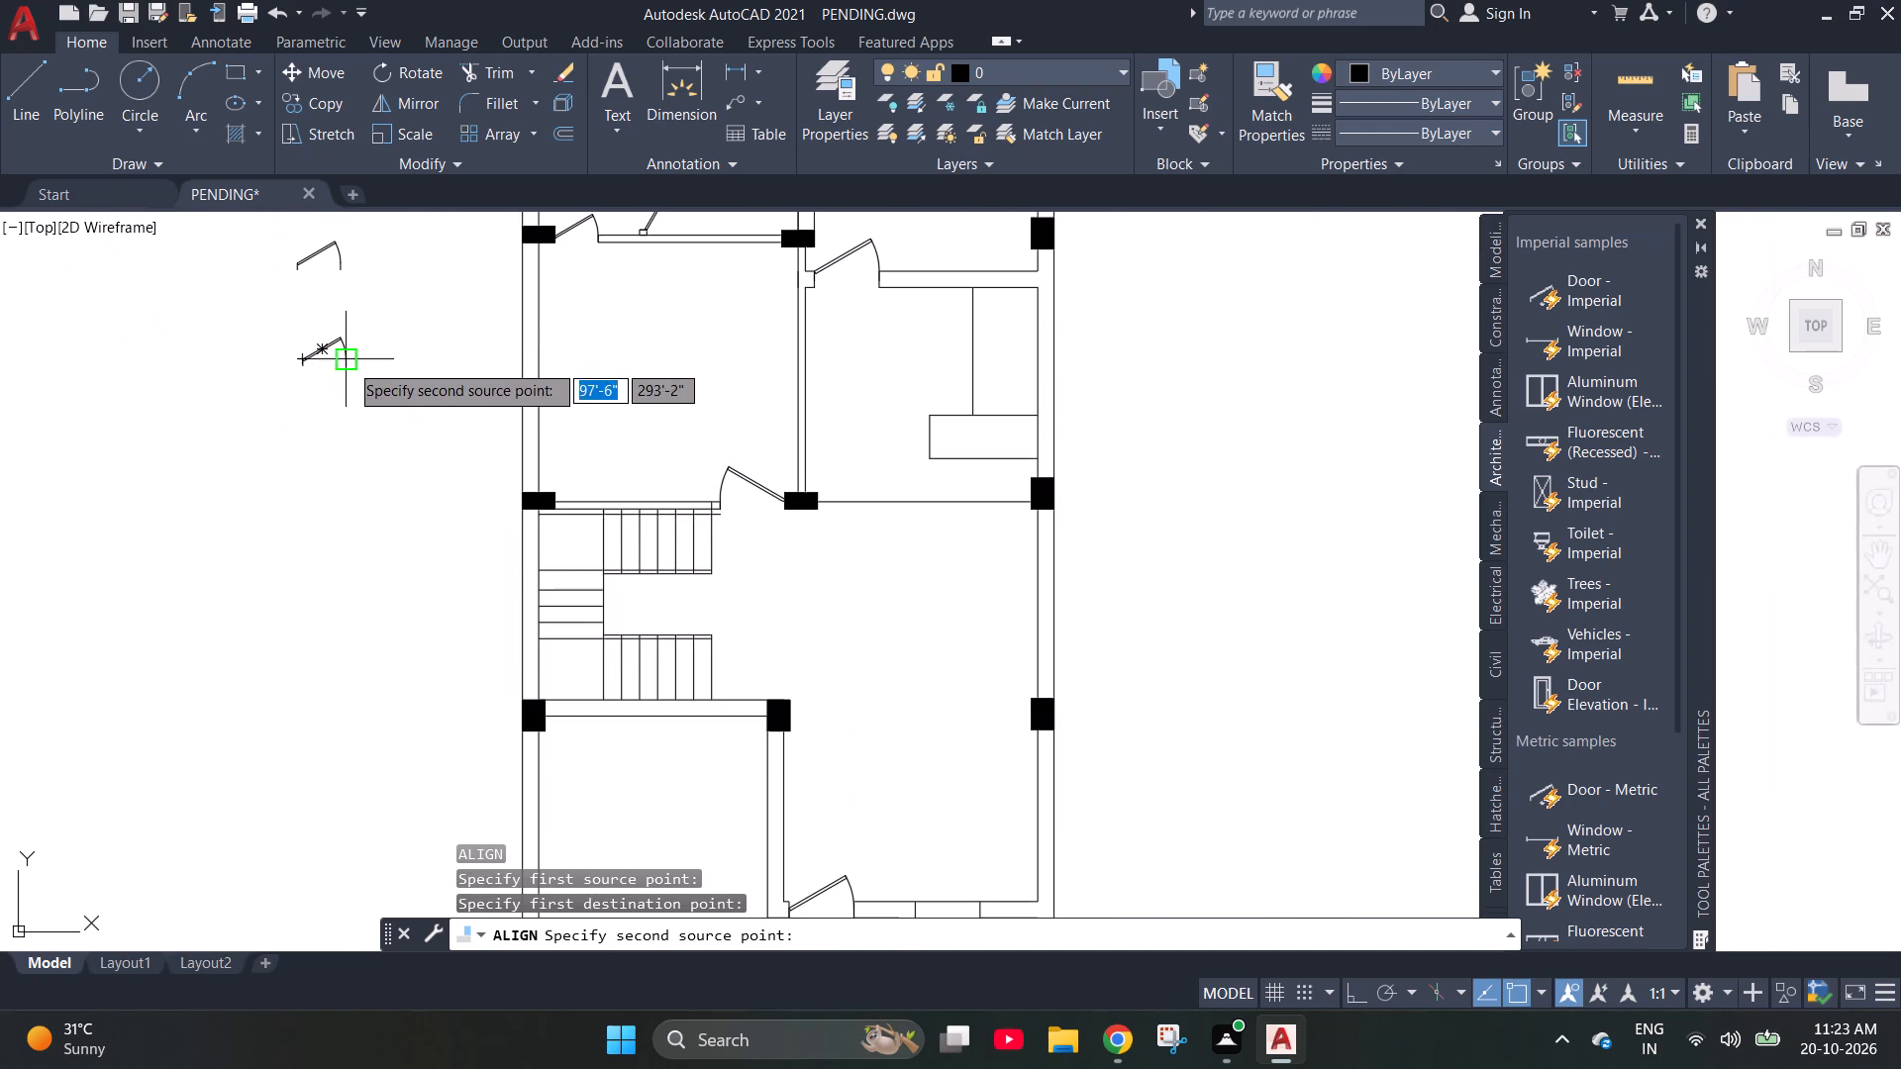
pyautogui.click(351, 369)
pyautogui.scroll(2, 601, 522)
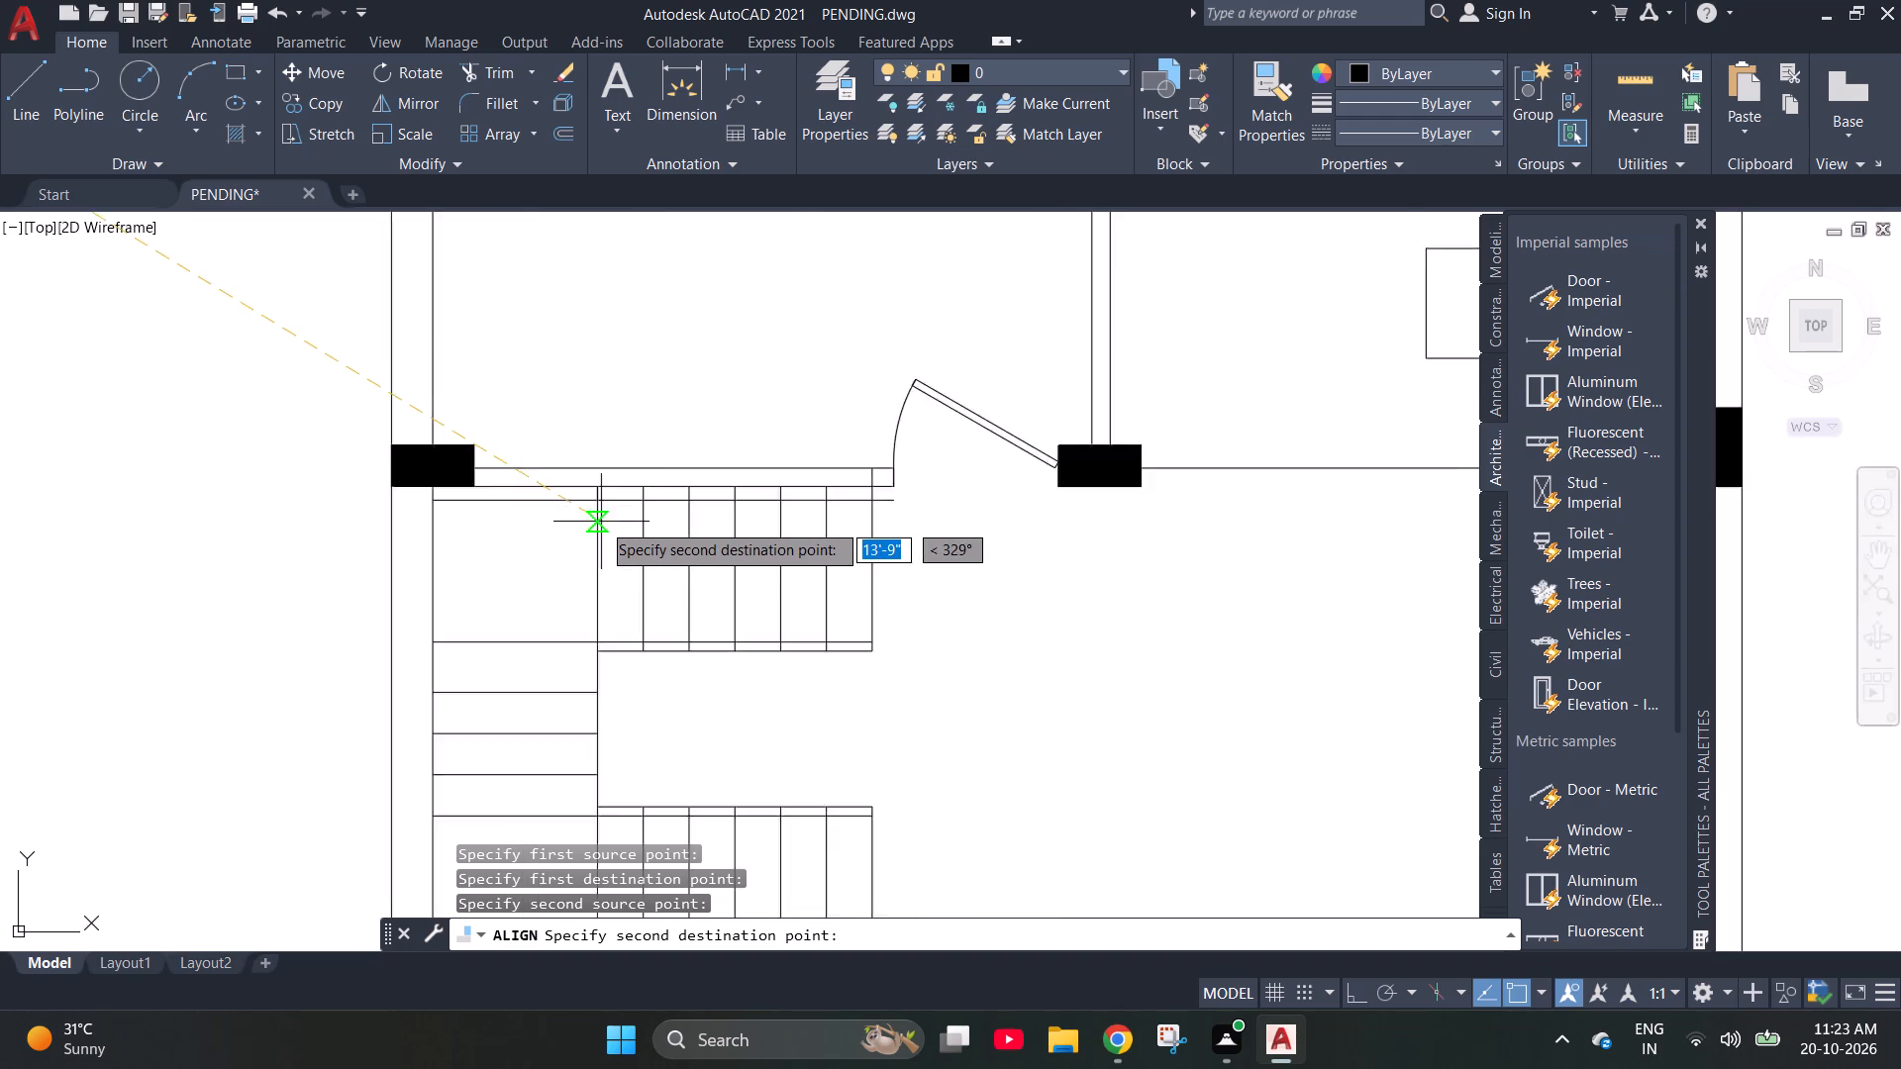
pyautogui.scroll(1, 601, 522)
pyautogui.click(590, 488)
pyautogui.press('space')
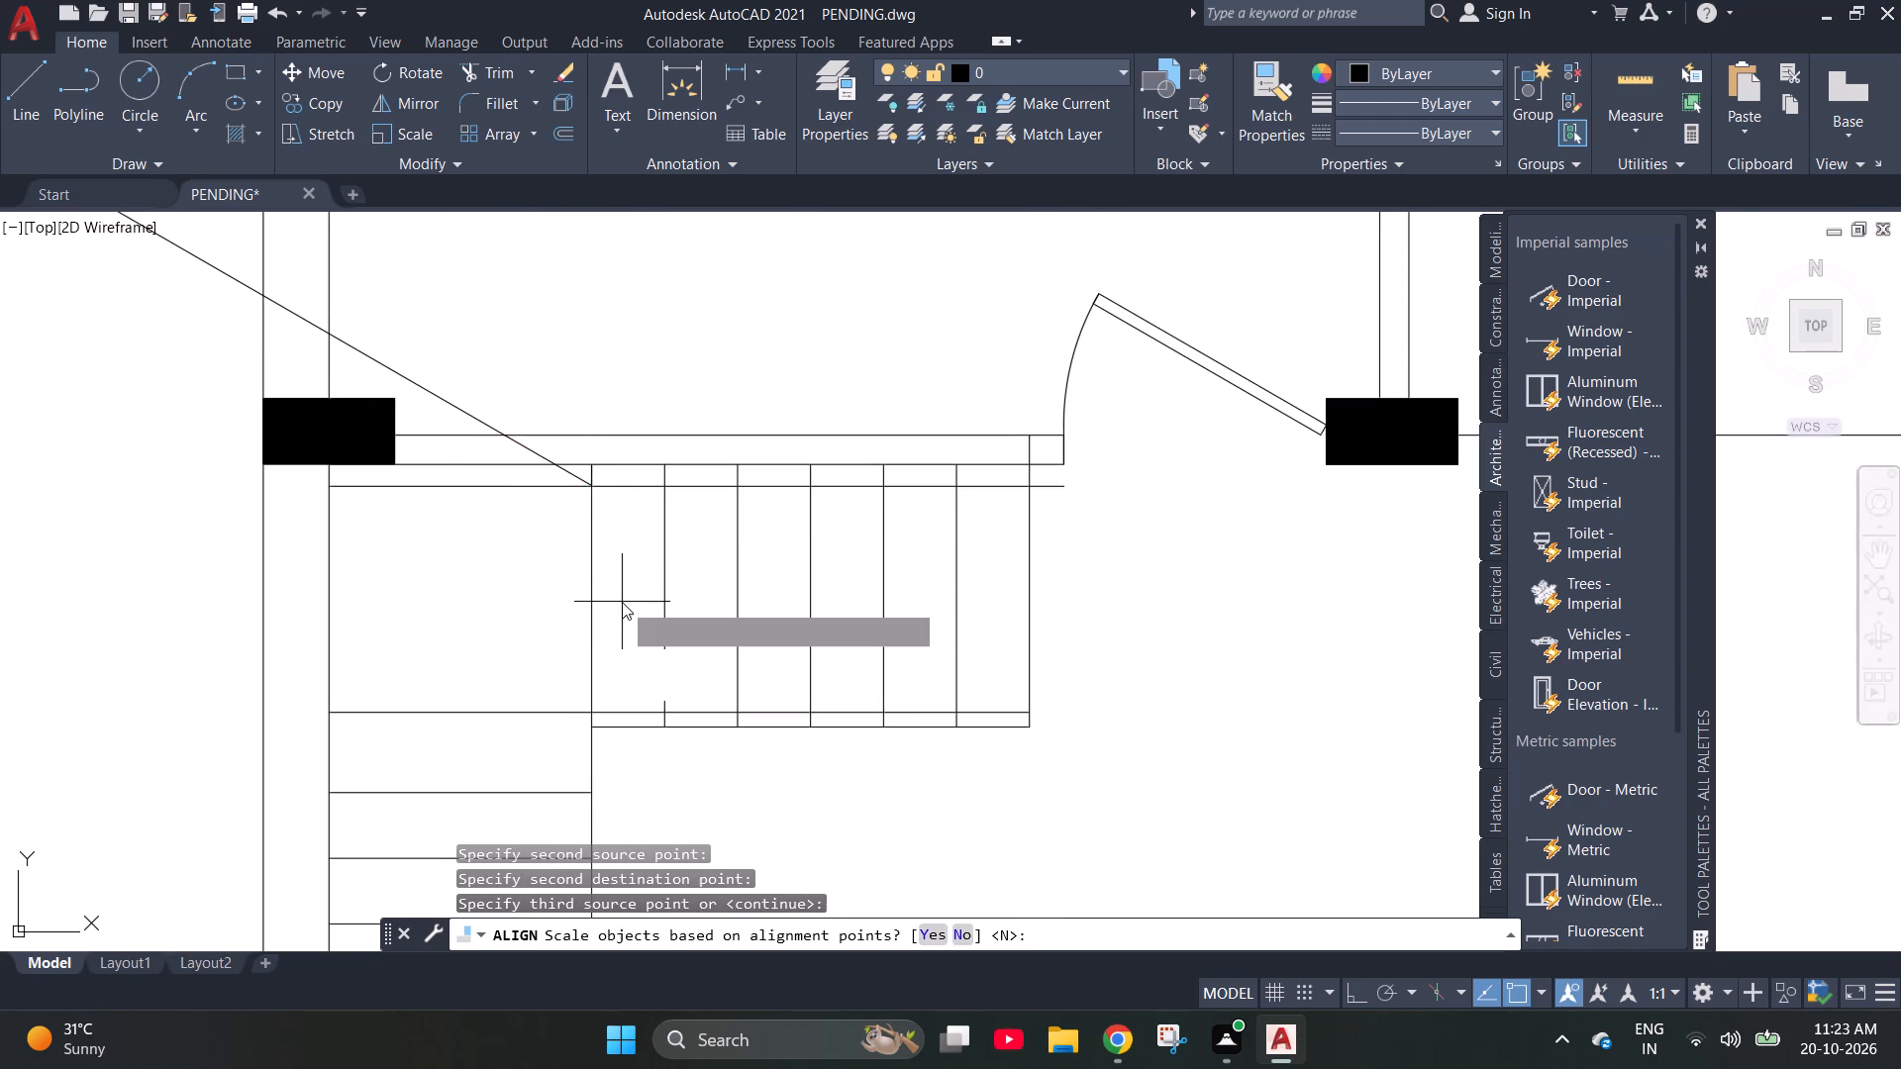
pyautogui.write('y')
pyautogui.press('space')
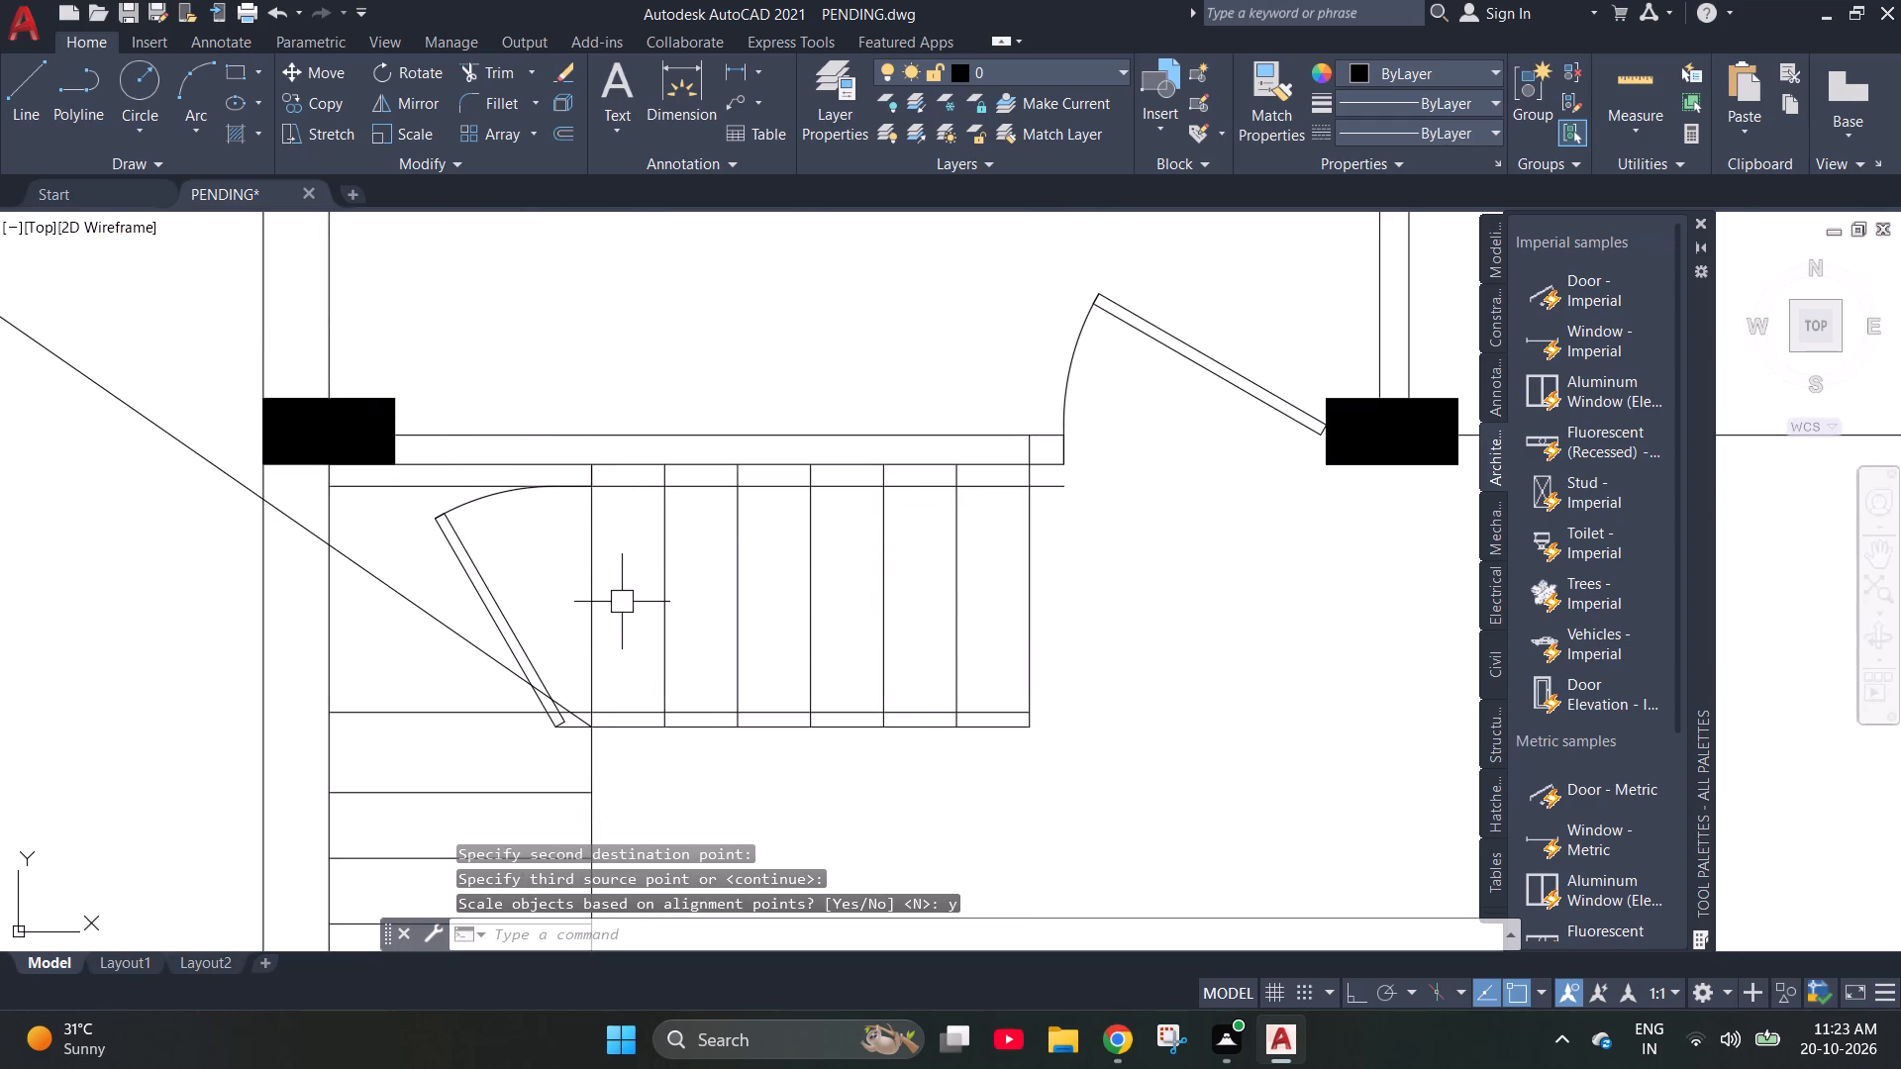
pyautogui.scroll(3, 579, 804)
pyautogui.scroll(-2, 578, 786)
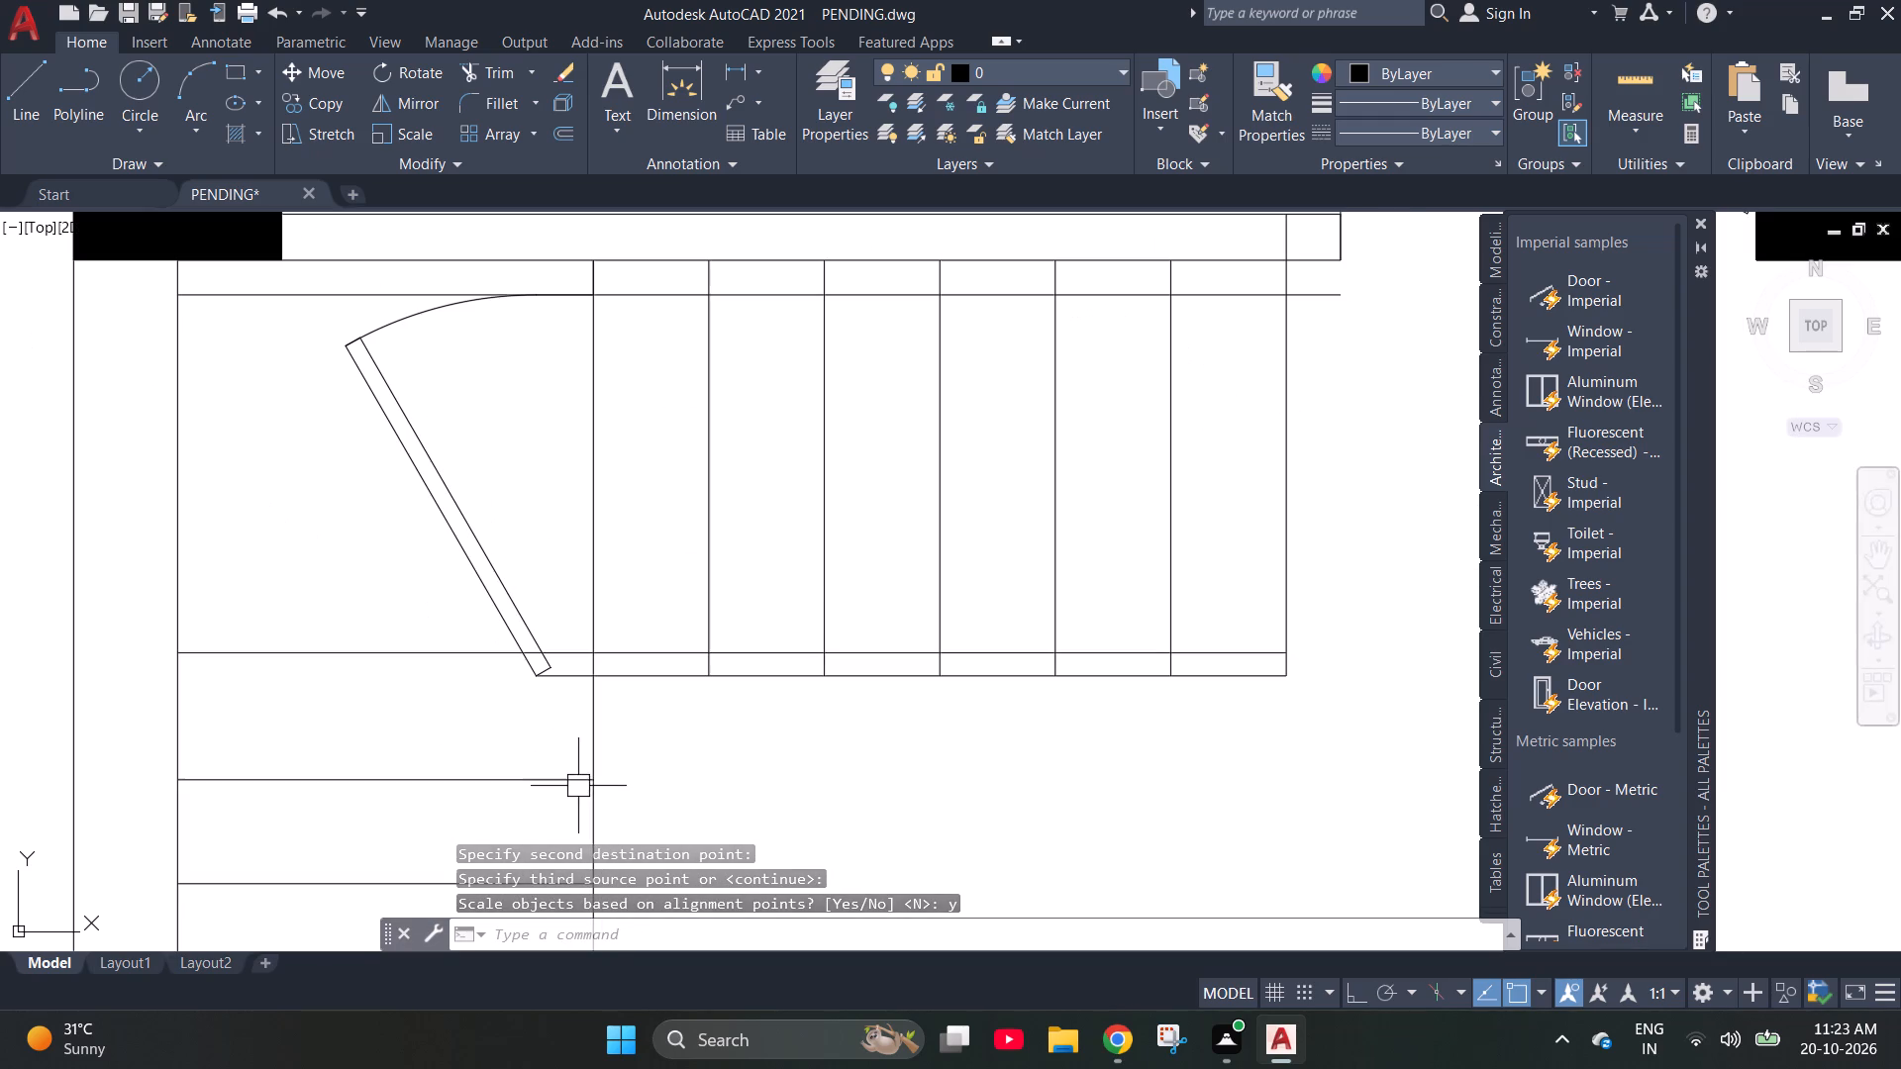
pyautogui.press('Escape')
# Move the staircase door's hinge point to where the upper flight's left edge meets its inner lower line.
pyautogui.scroll(-1, 581, 785)
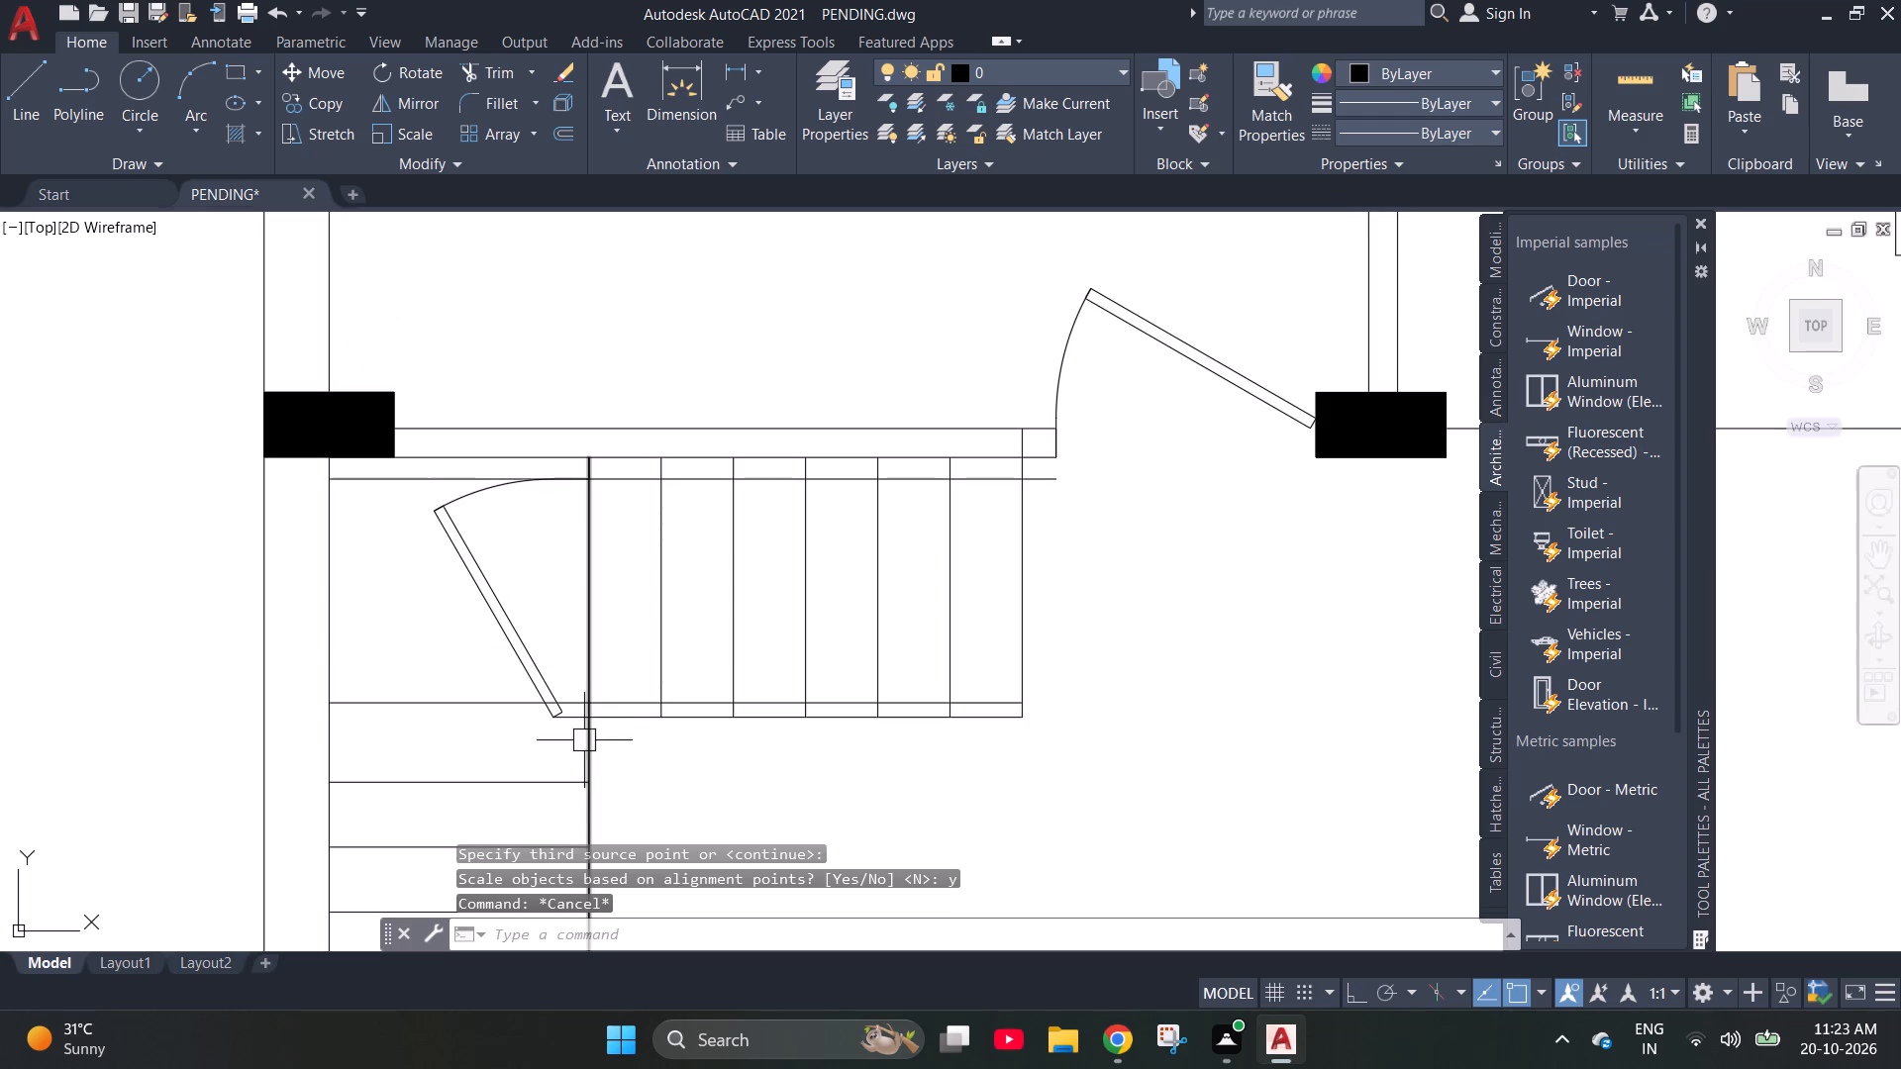
pyautogui.scroll(2, 563, 726)
pyautogui.click(545, 702)
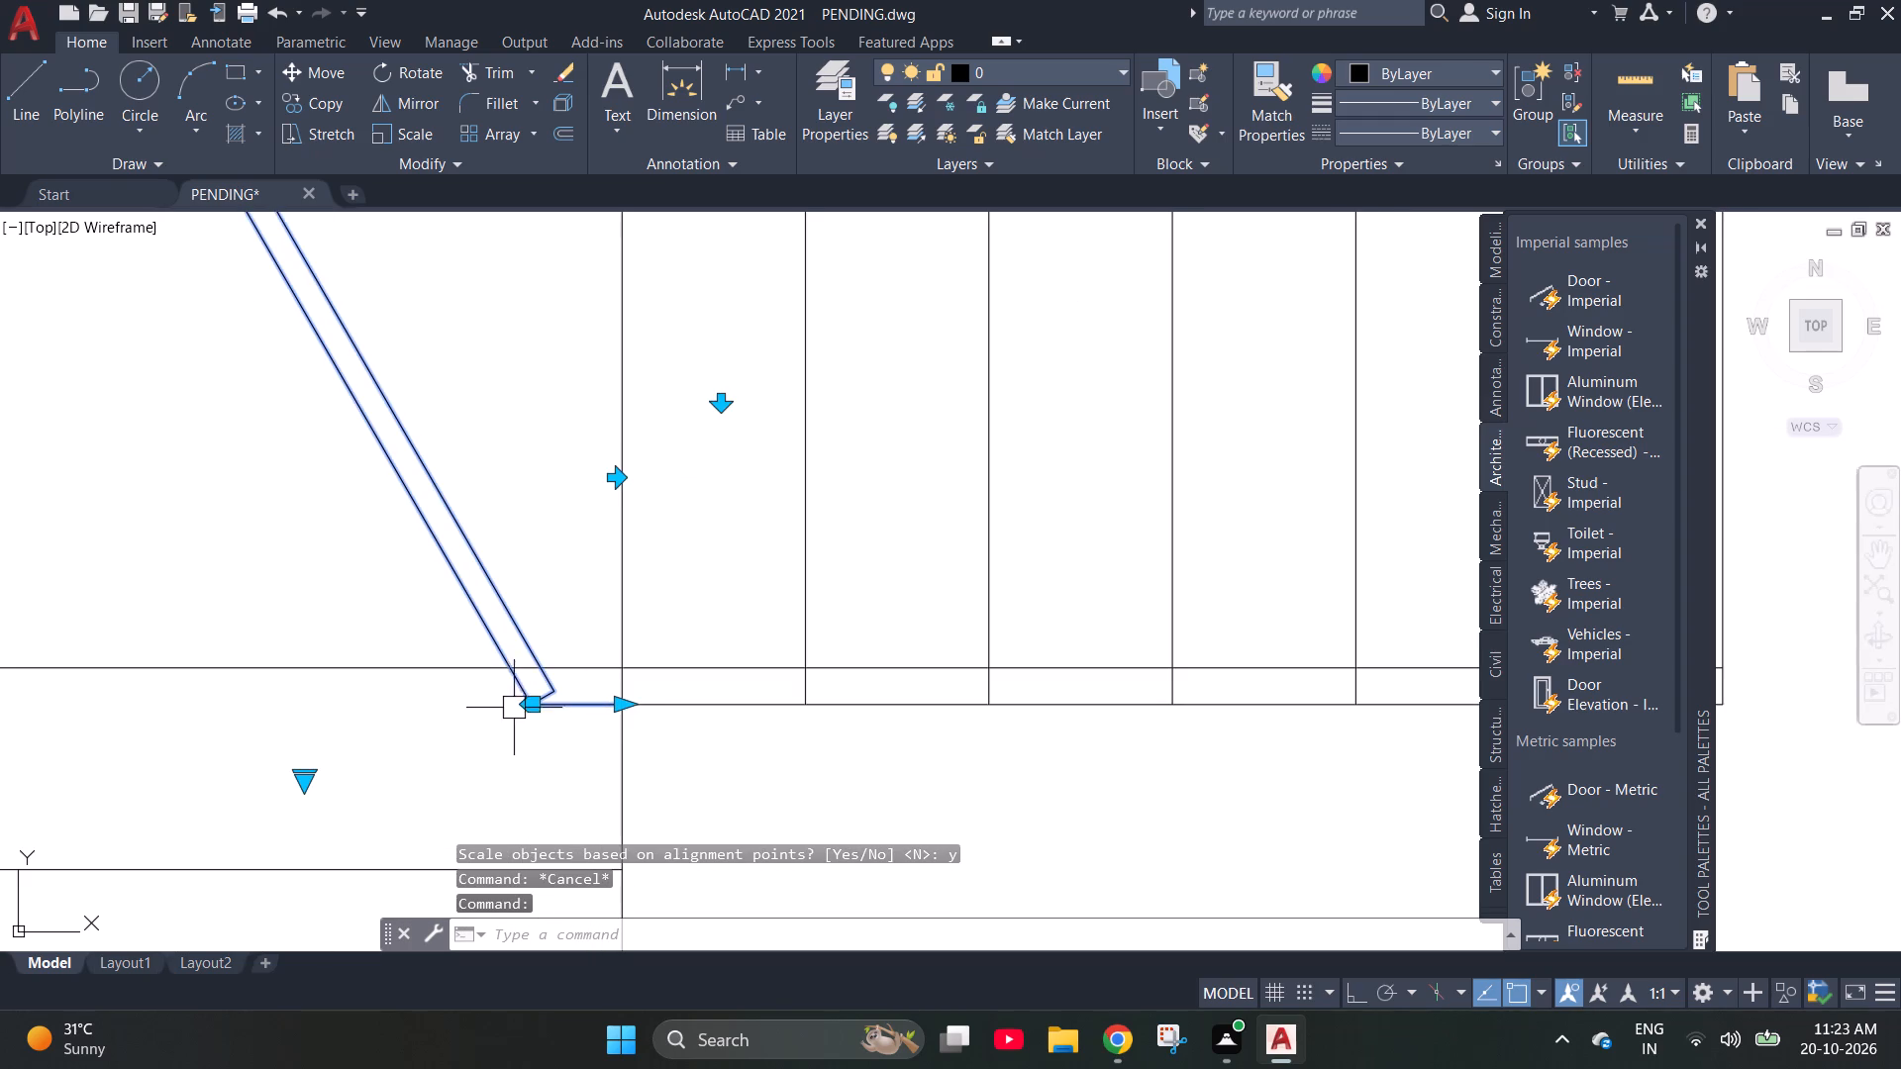
pyautogui.click(530, 704)
pyautogui.click(619, 678)
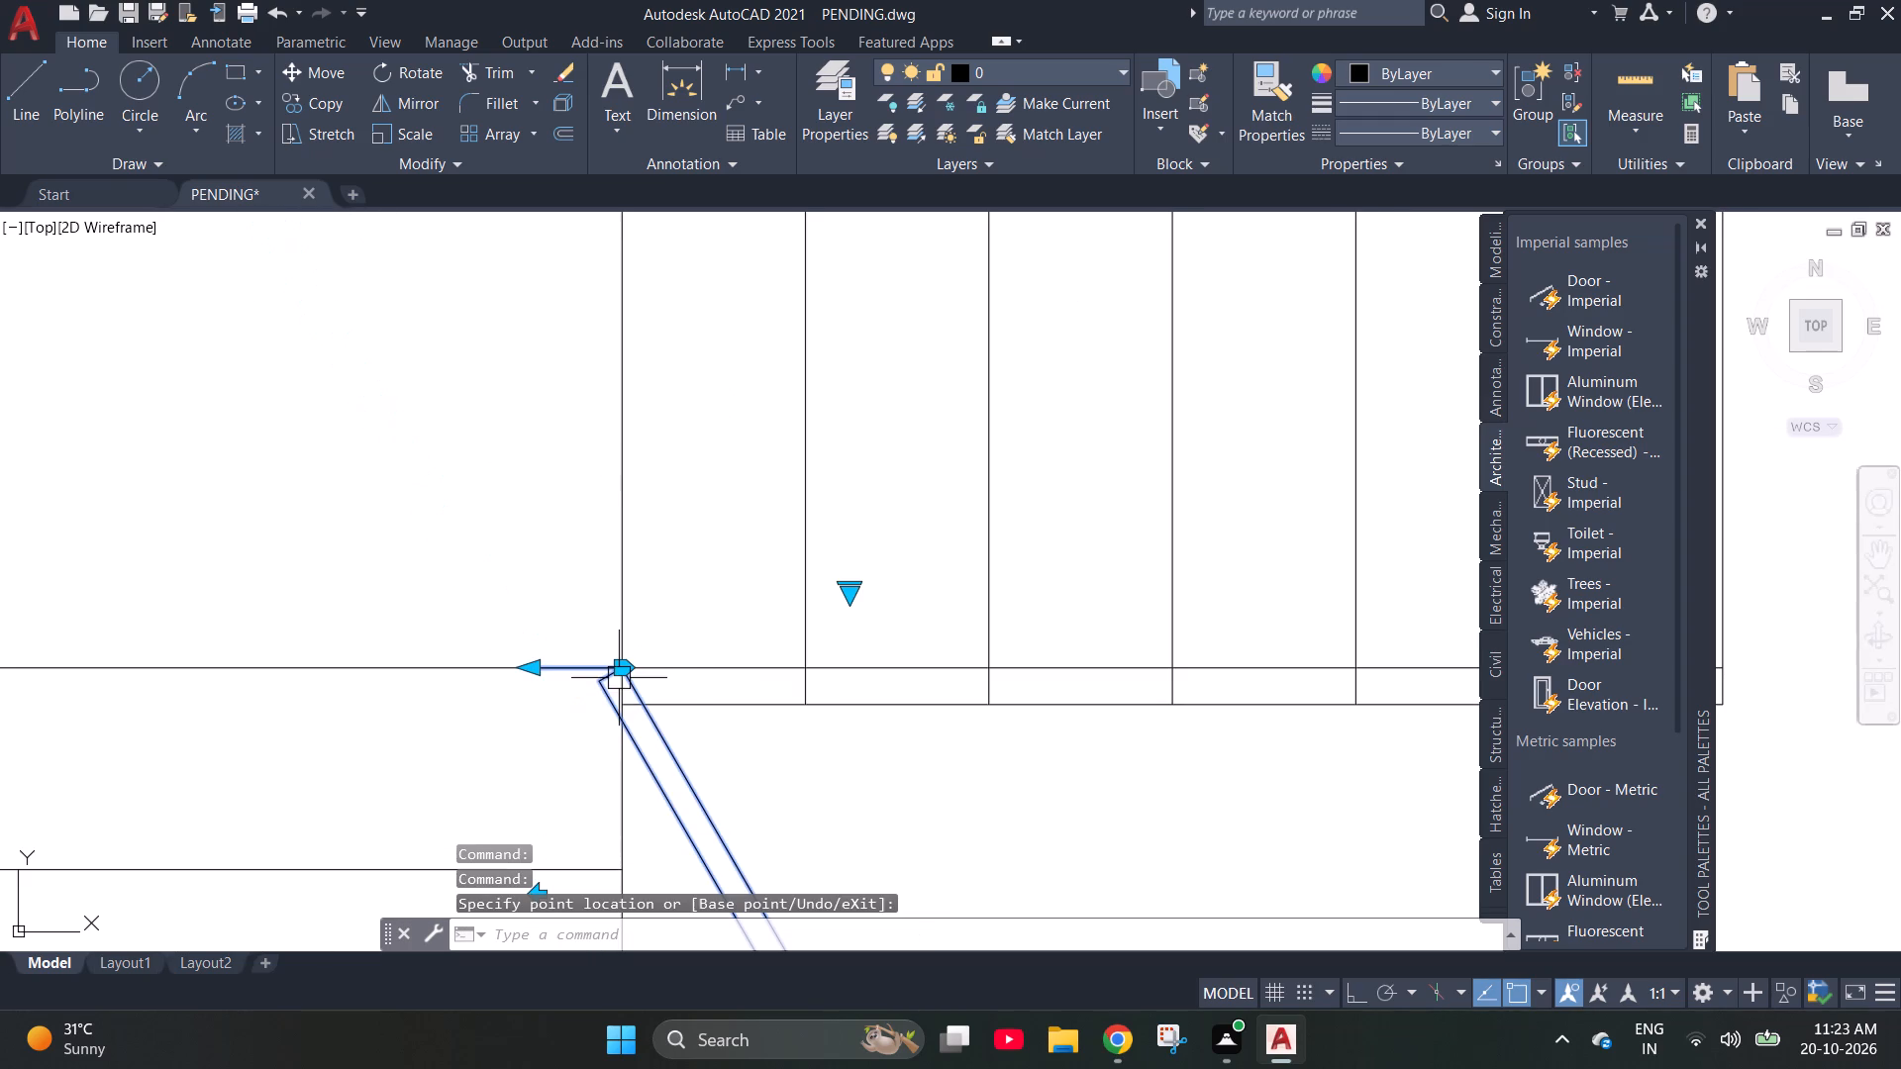
# Undo the last two grip edits on the staircase door.
pyautogui.click(532, 665)
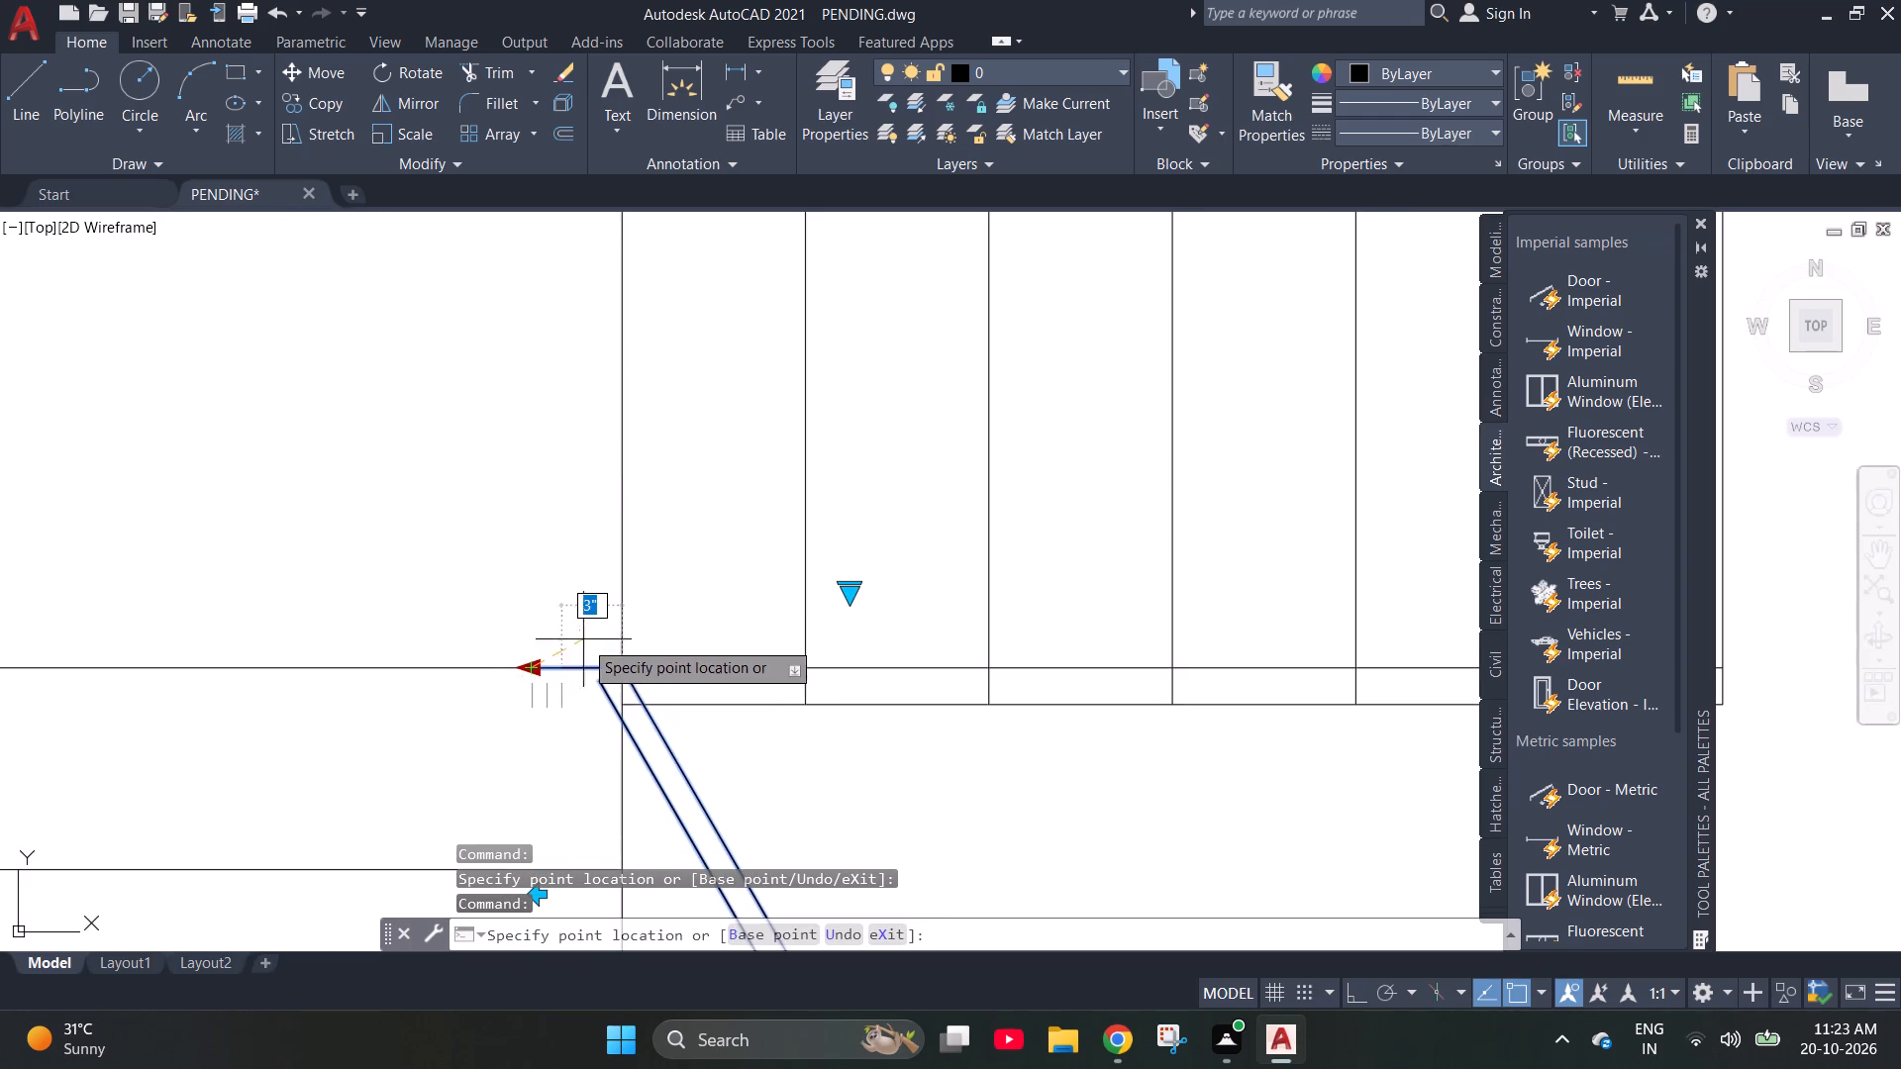
pyautogui.press('Escape')
pyautogui.hotkey('ctrl', 'z')
pyautogui.hotkey('ctrl', 'z')
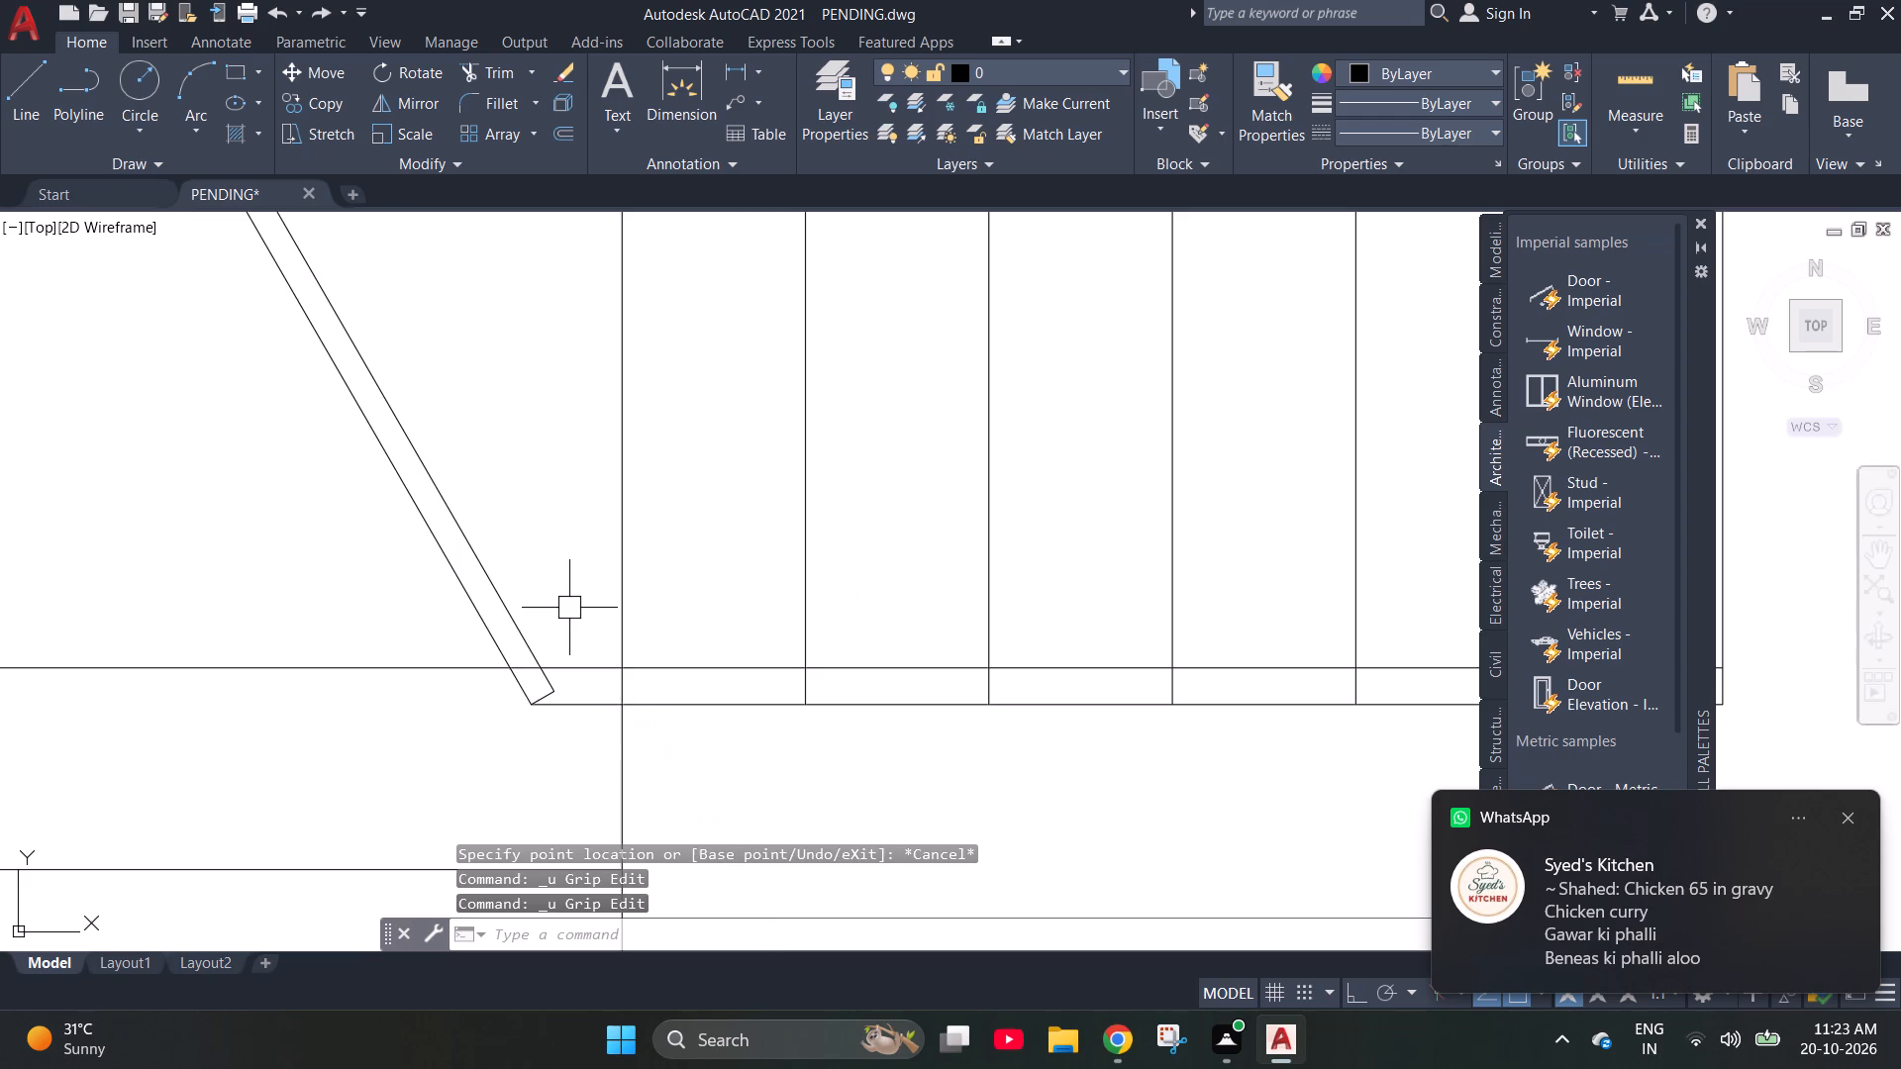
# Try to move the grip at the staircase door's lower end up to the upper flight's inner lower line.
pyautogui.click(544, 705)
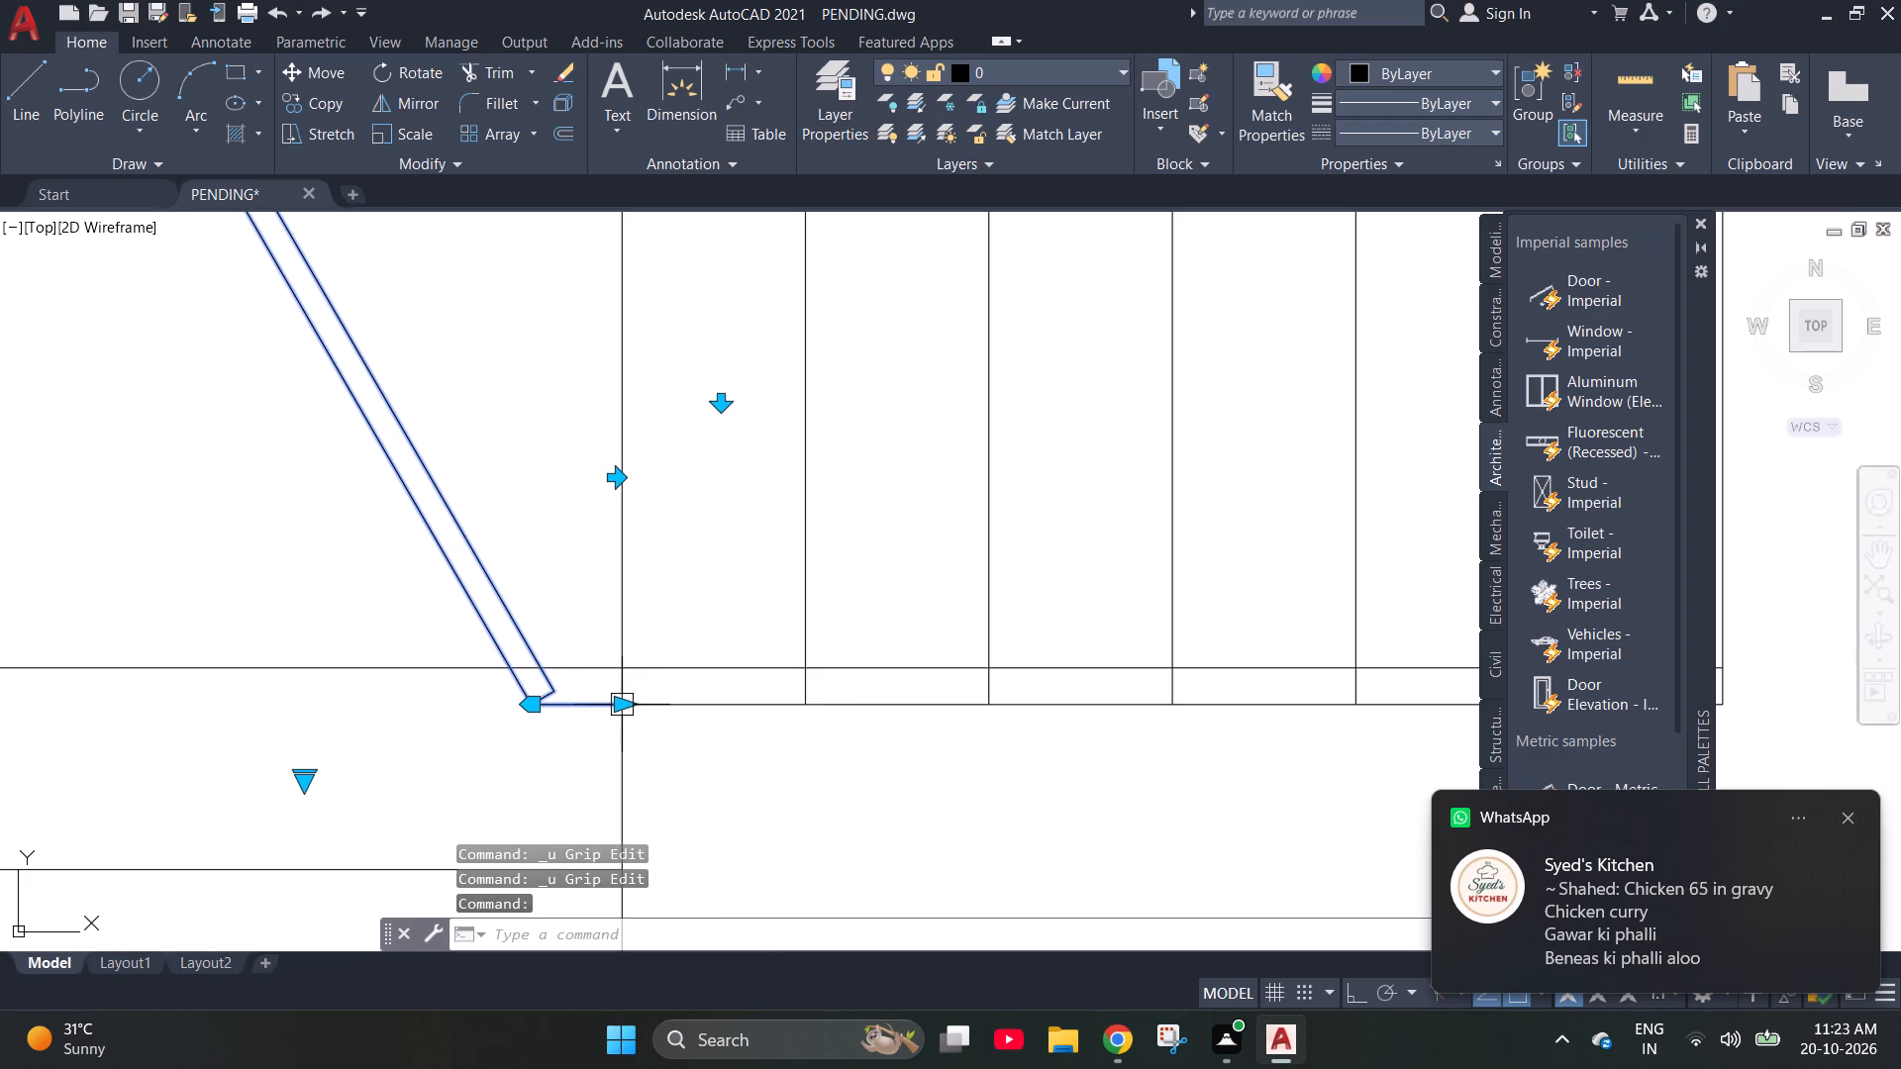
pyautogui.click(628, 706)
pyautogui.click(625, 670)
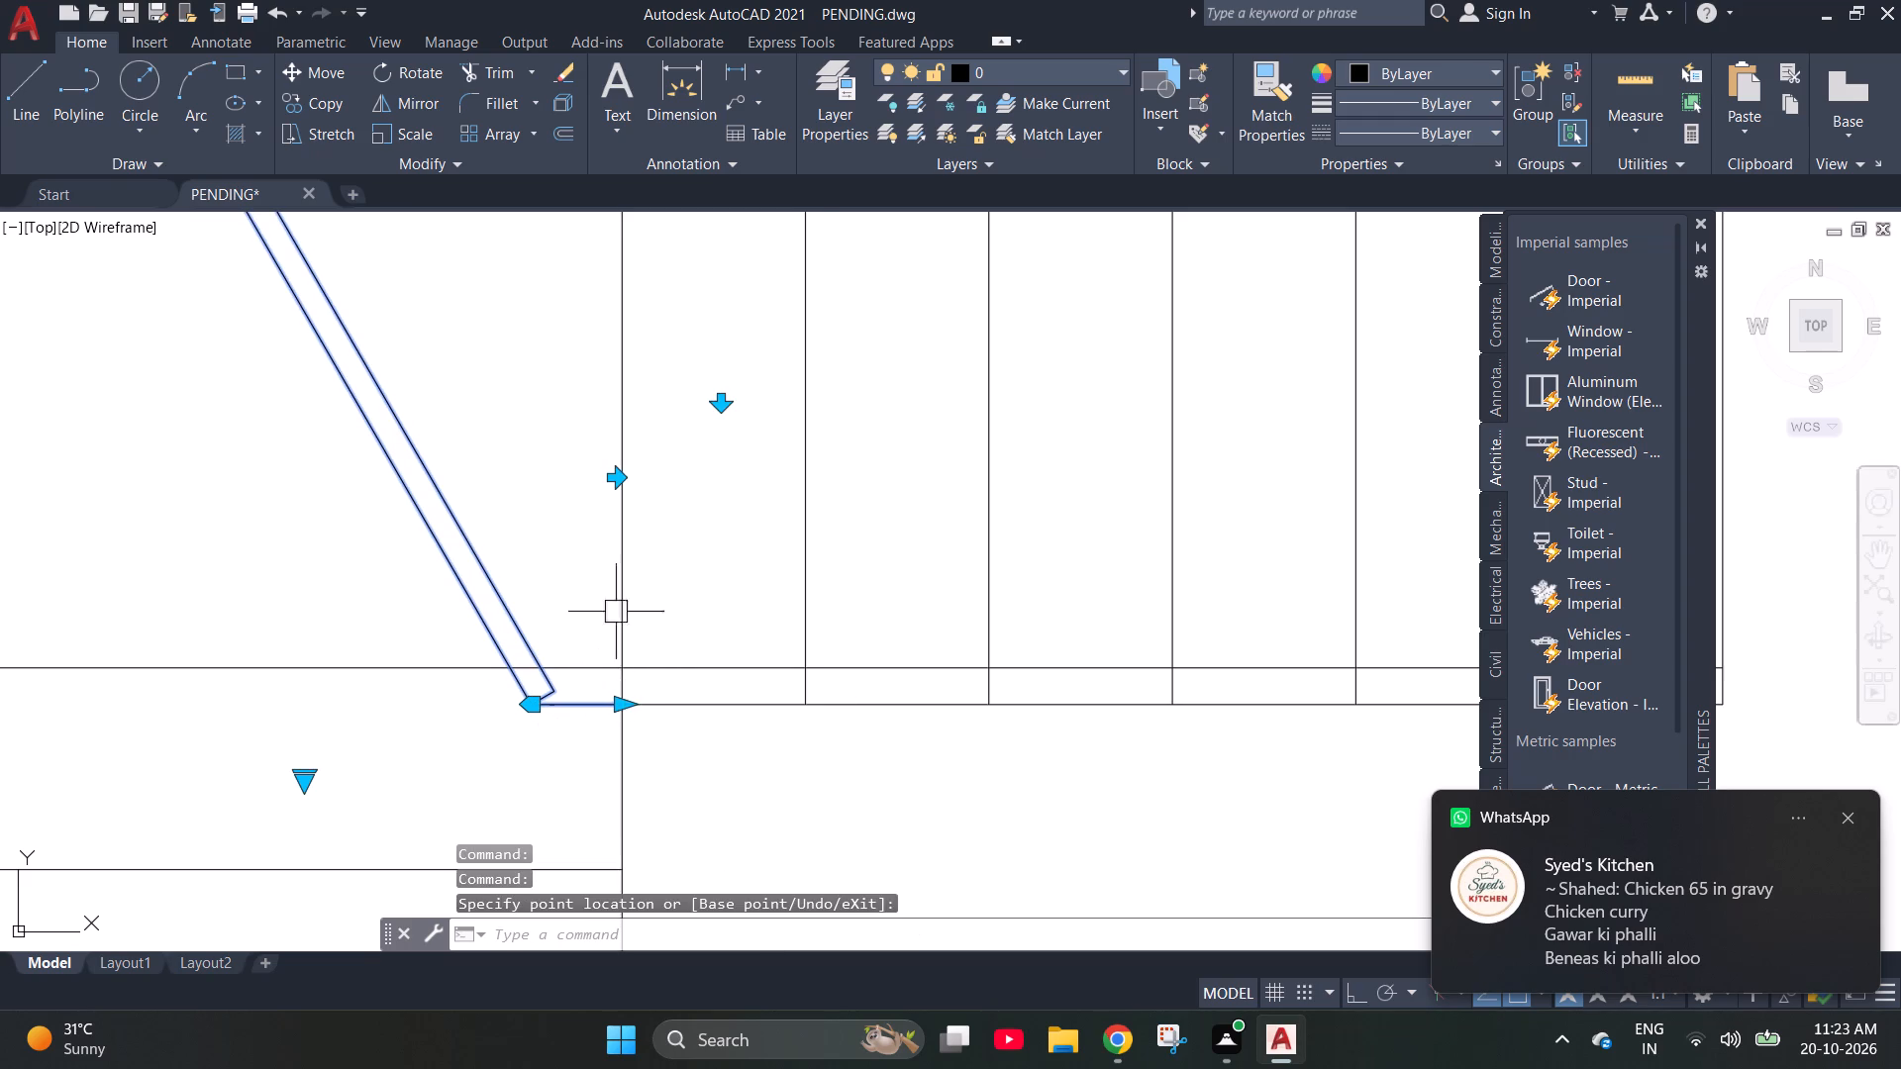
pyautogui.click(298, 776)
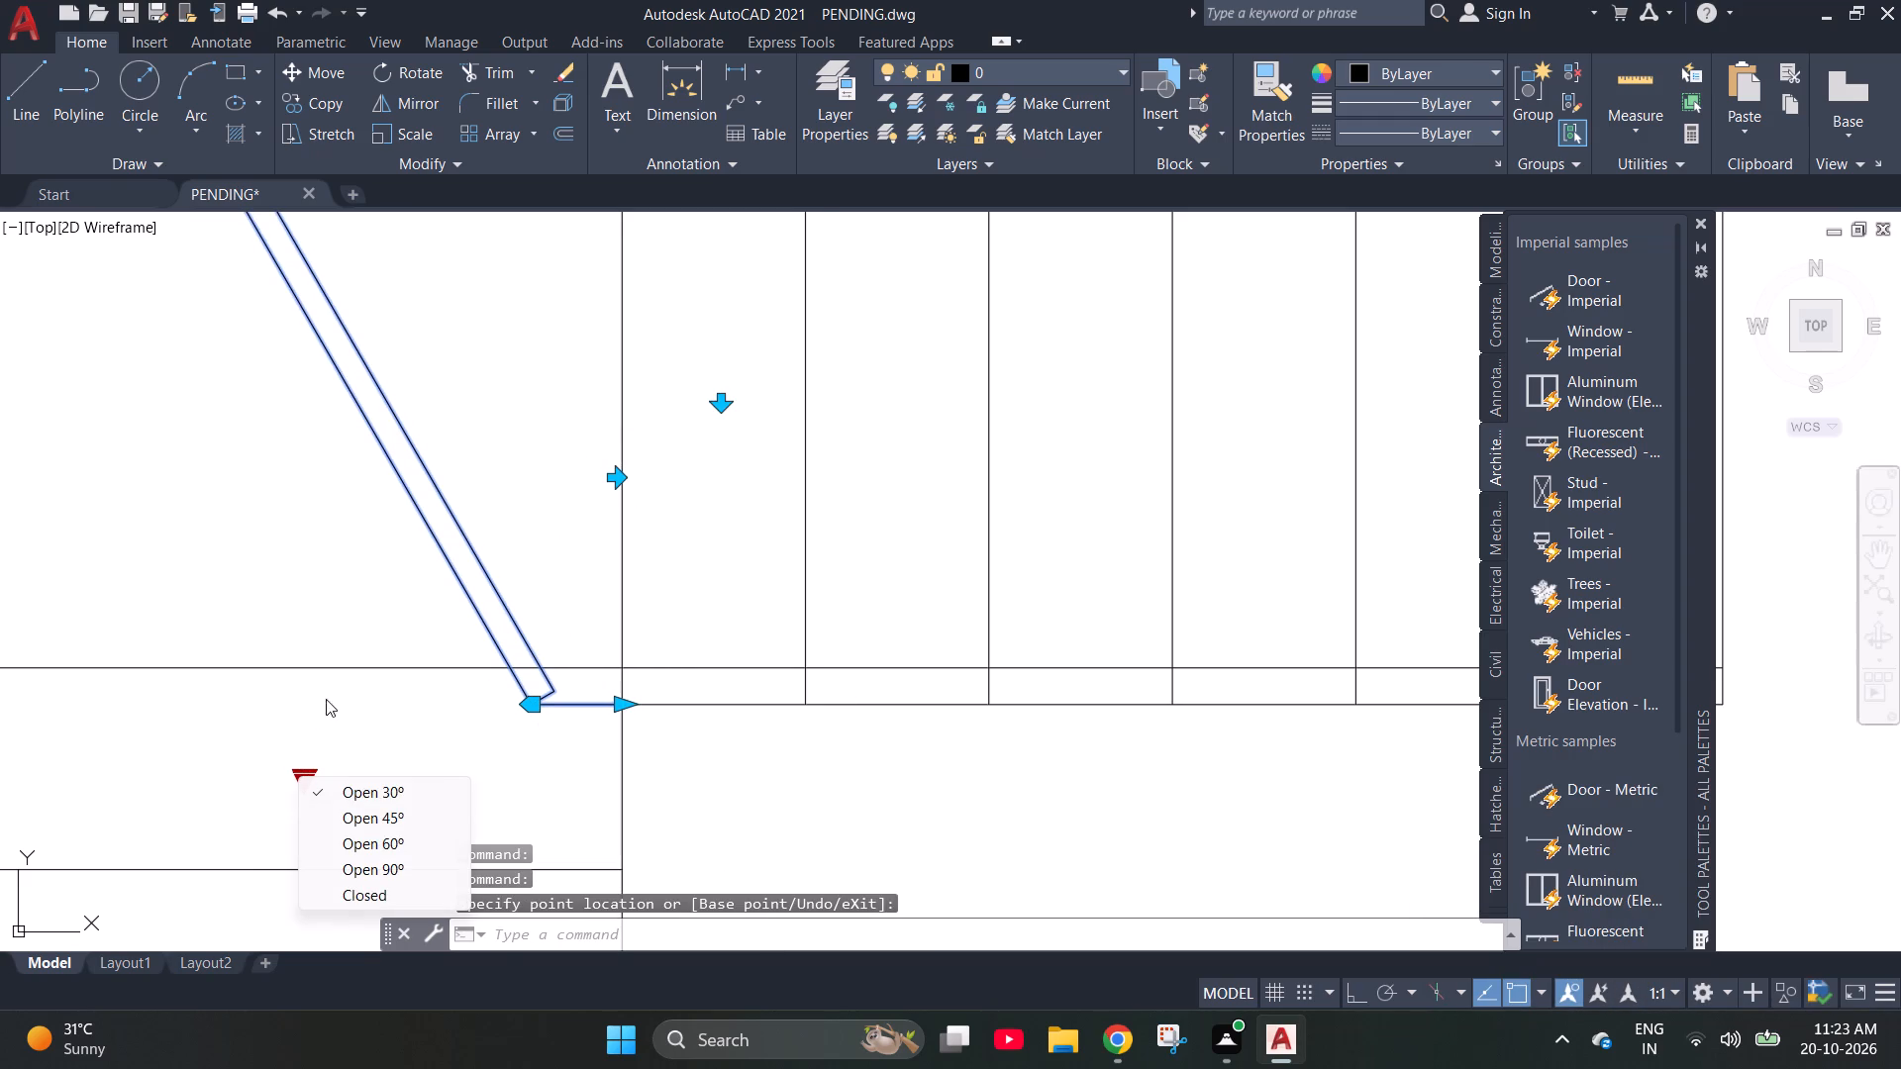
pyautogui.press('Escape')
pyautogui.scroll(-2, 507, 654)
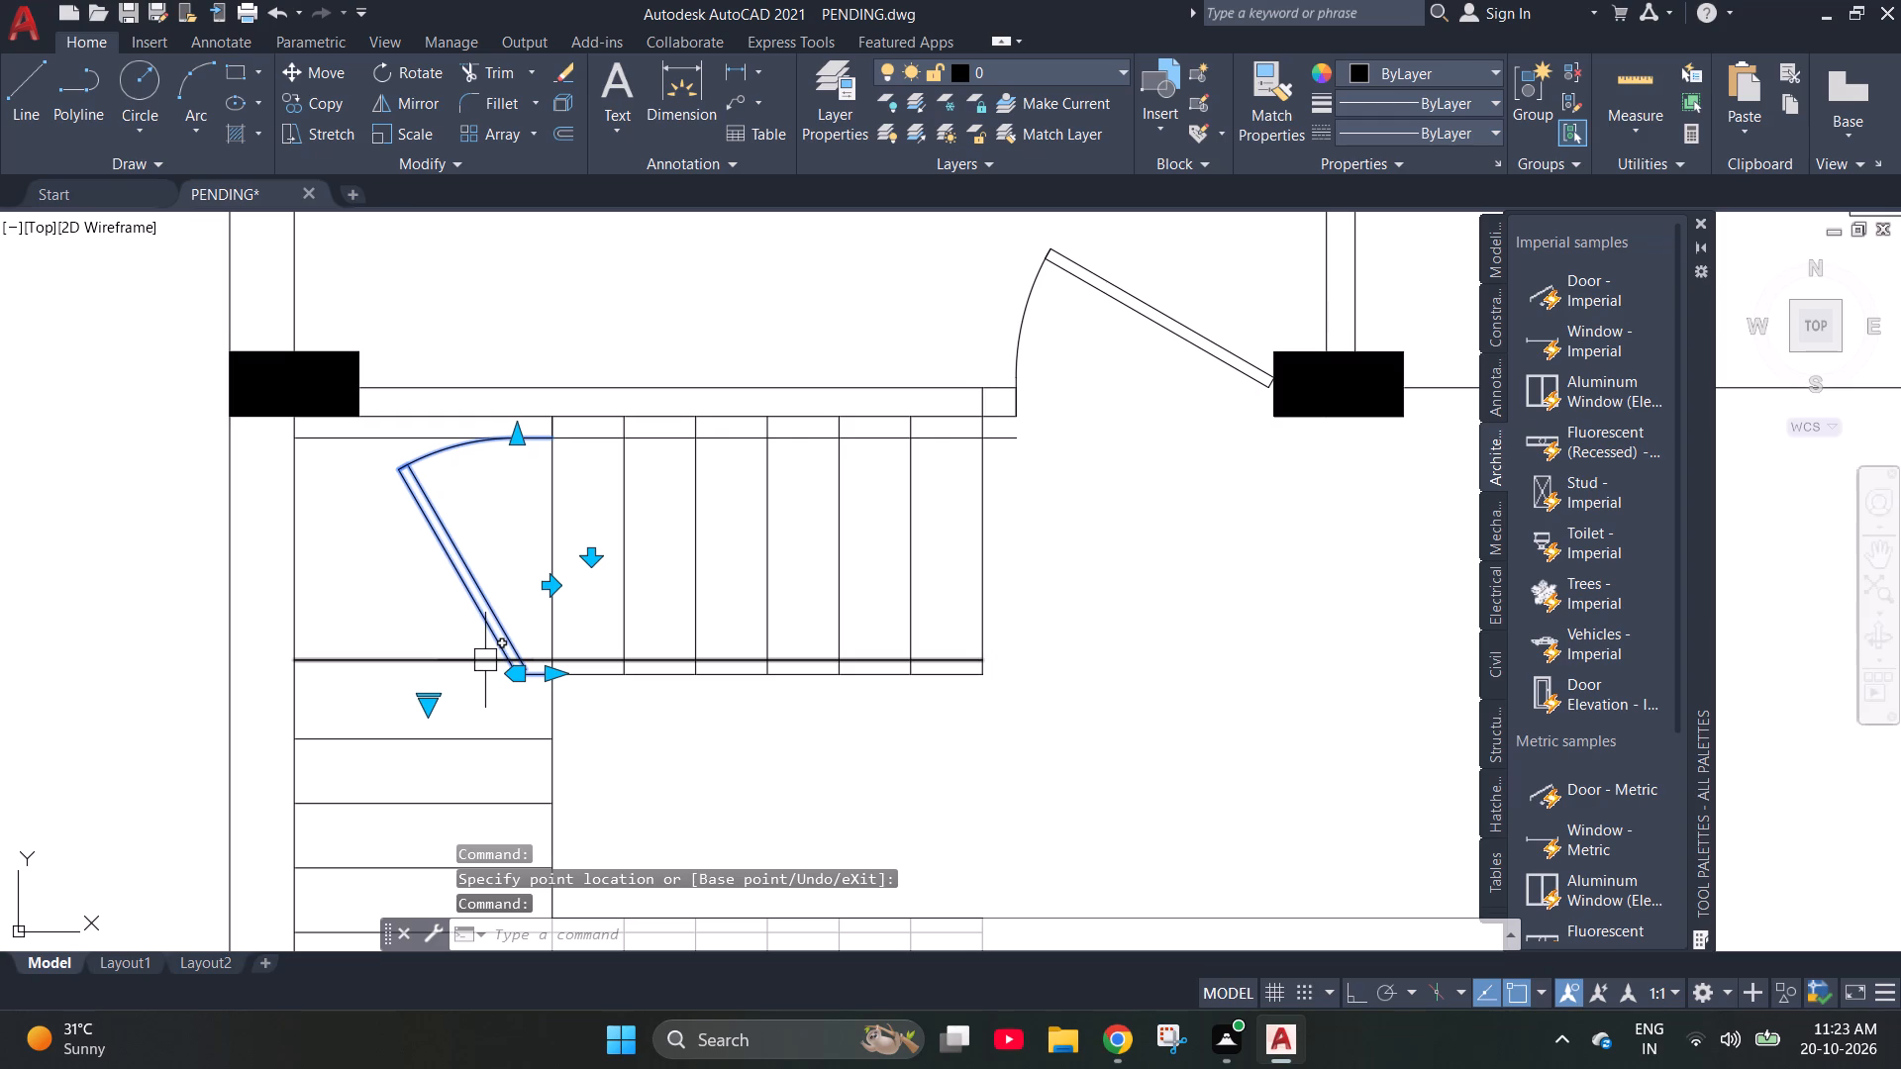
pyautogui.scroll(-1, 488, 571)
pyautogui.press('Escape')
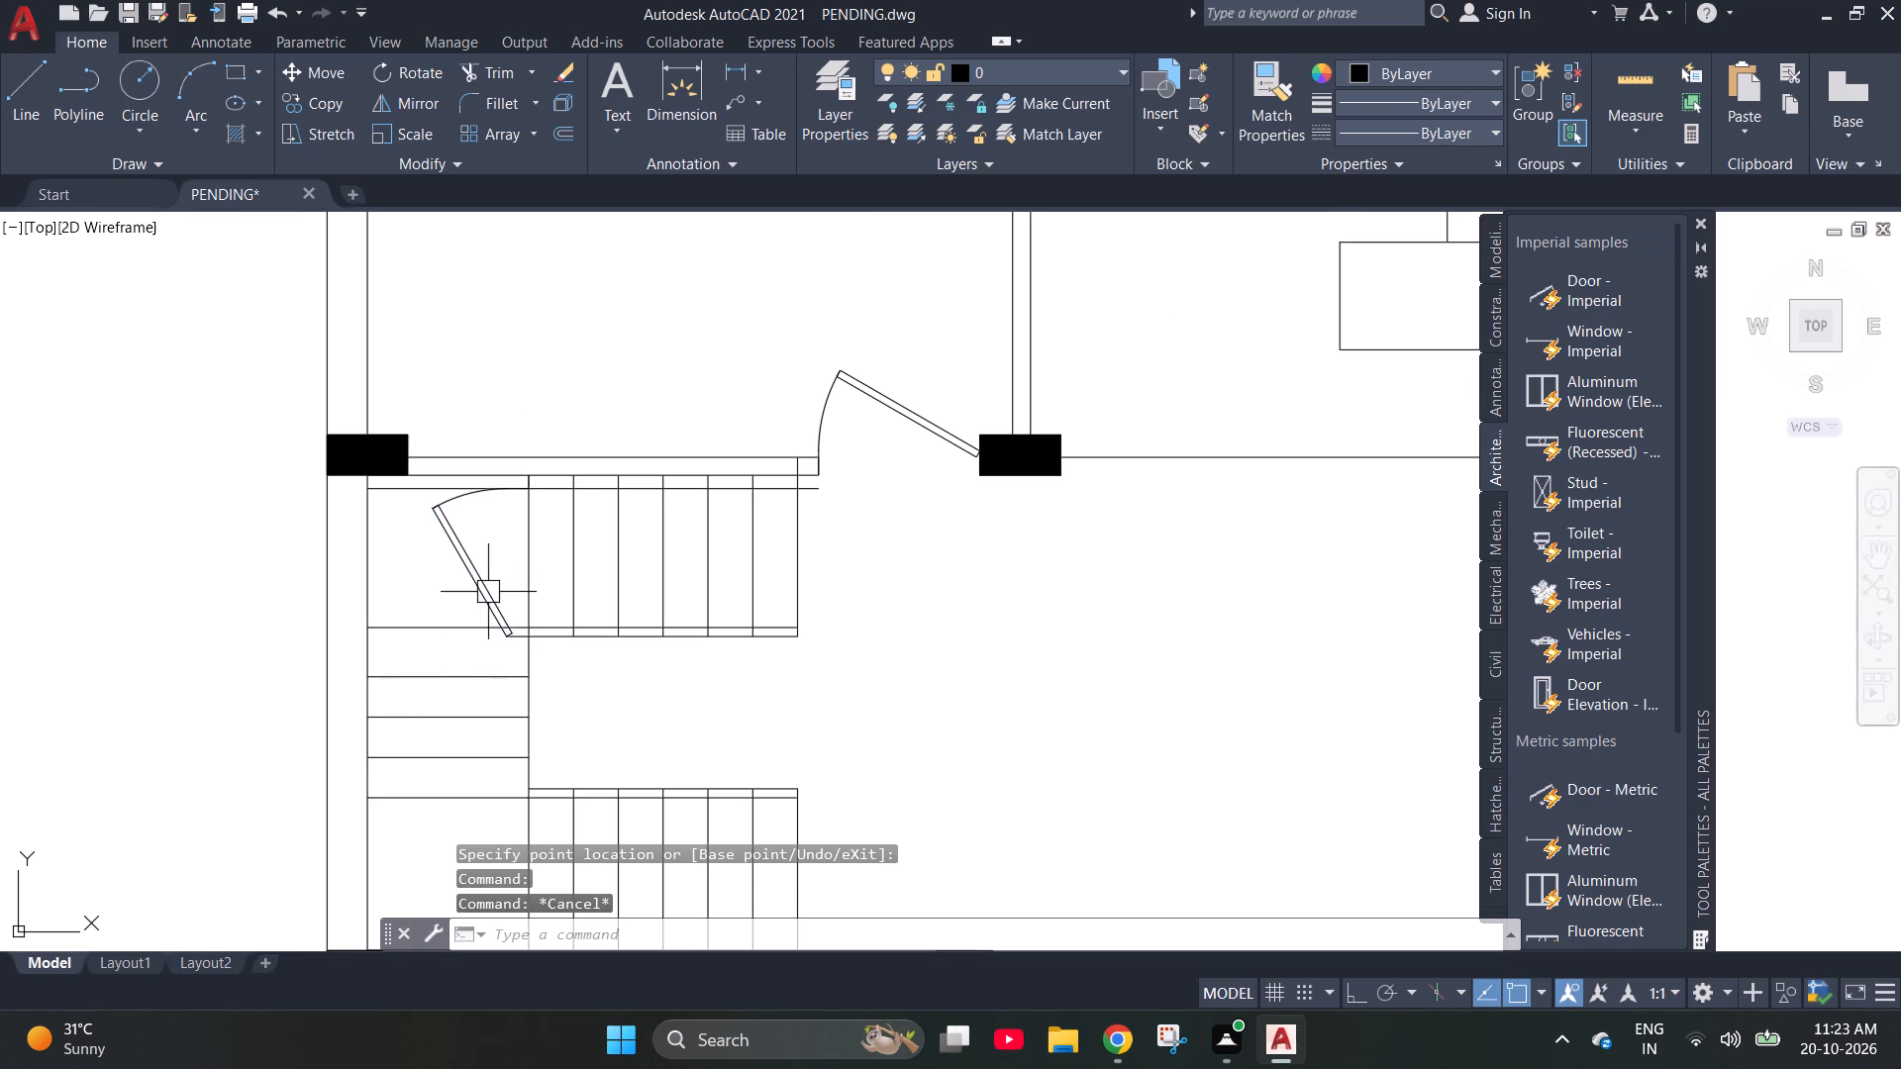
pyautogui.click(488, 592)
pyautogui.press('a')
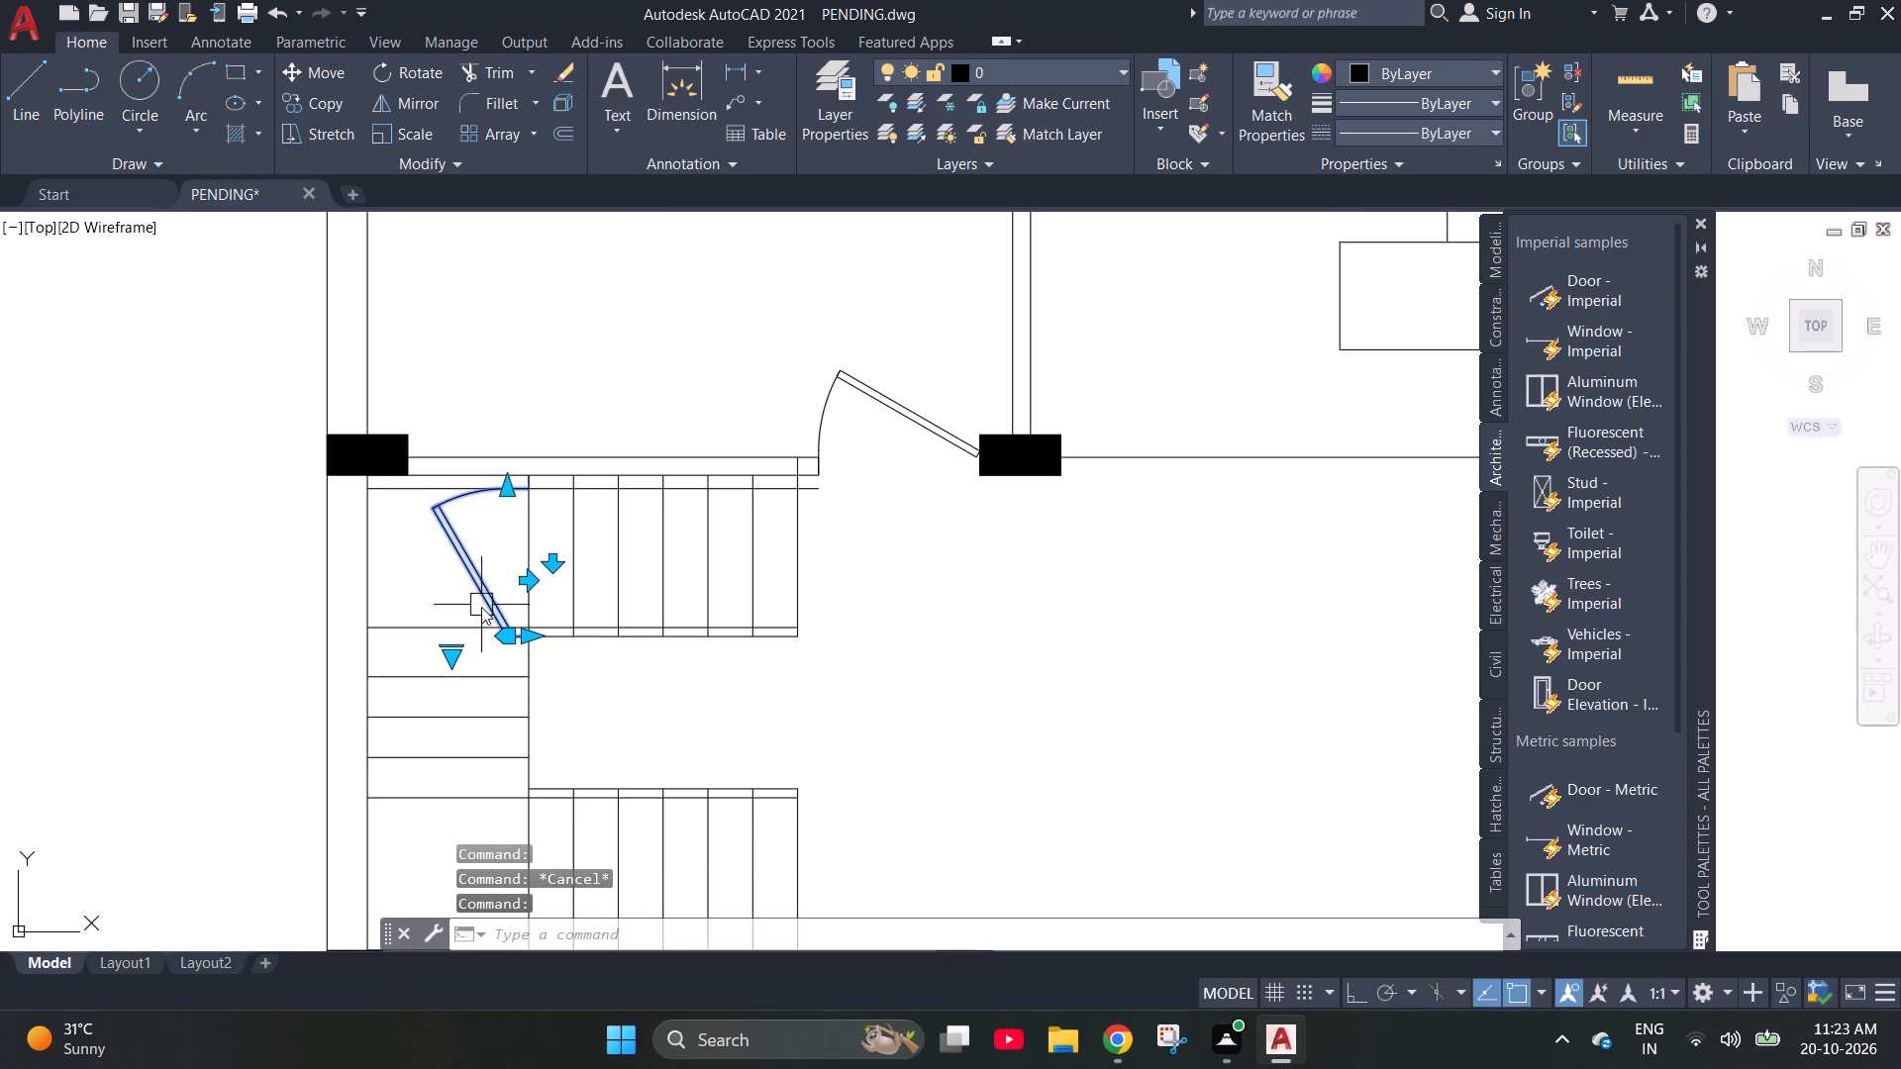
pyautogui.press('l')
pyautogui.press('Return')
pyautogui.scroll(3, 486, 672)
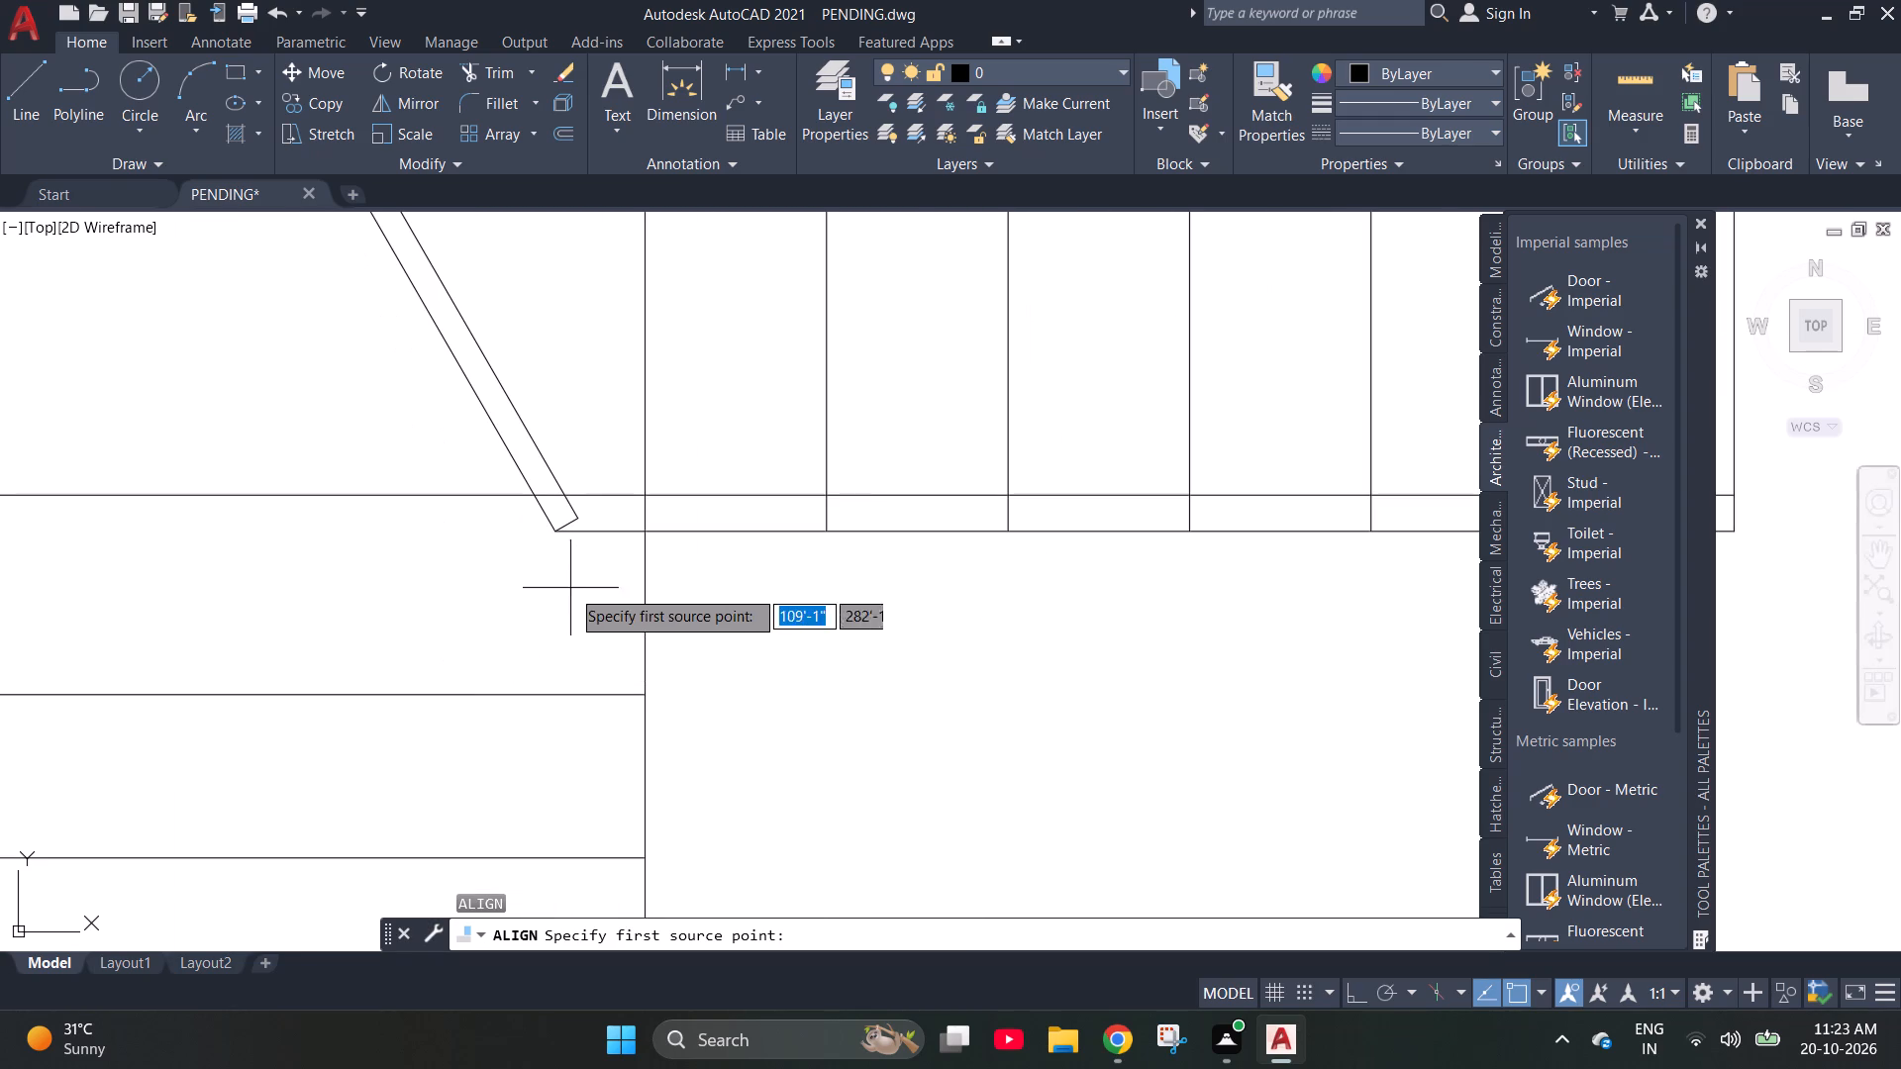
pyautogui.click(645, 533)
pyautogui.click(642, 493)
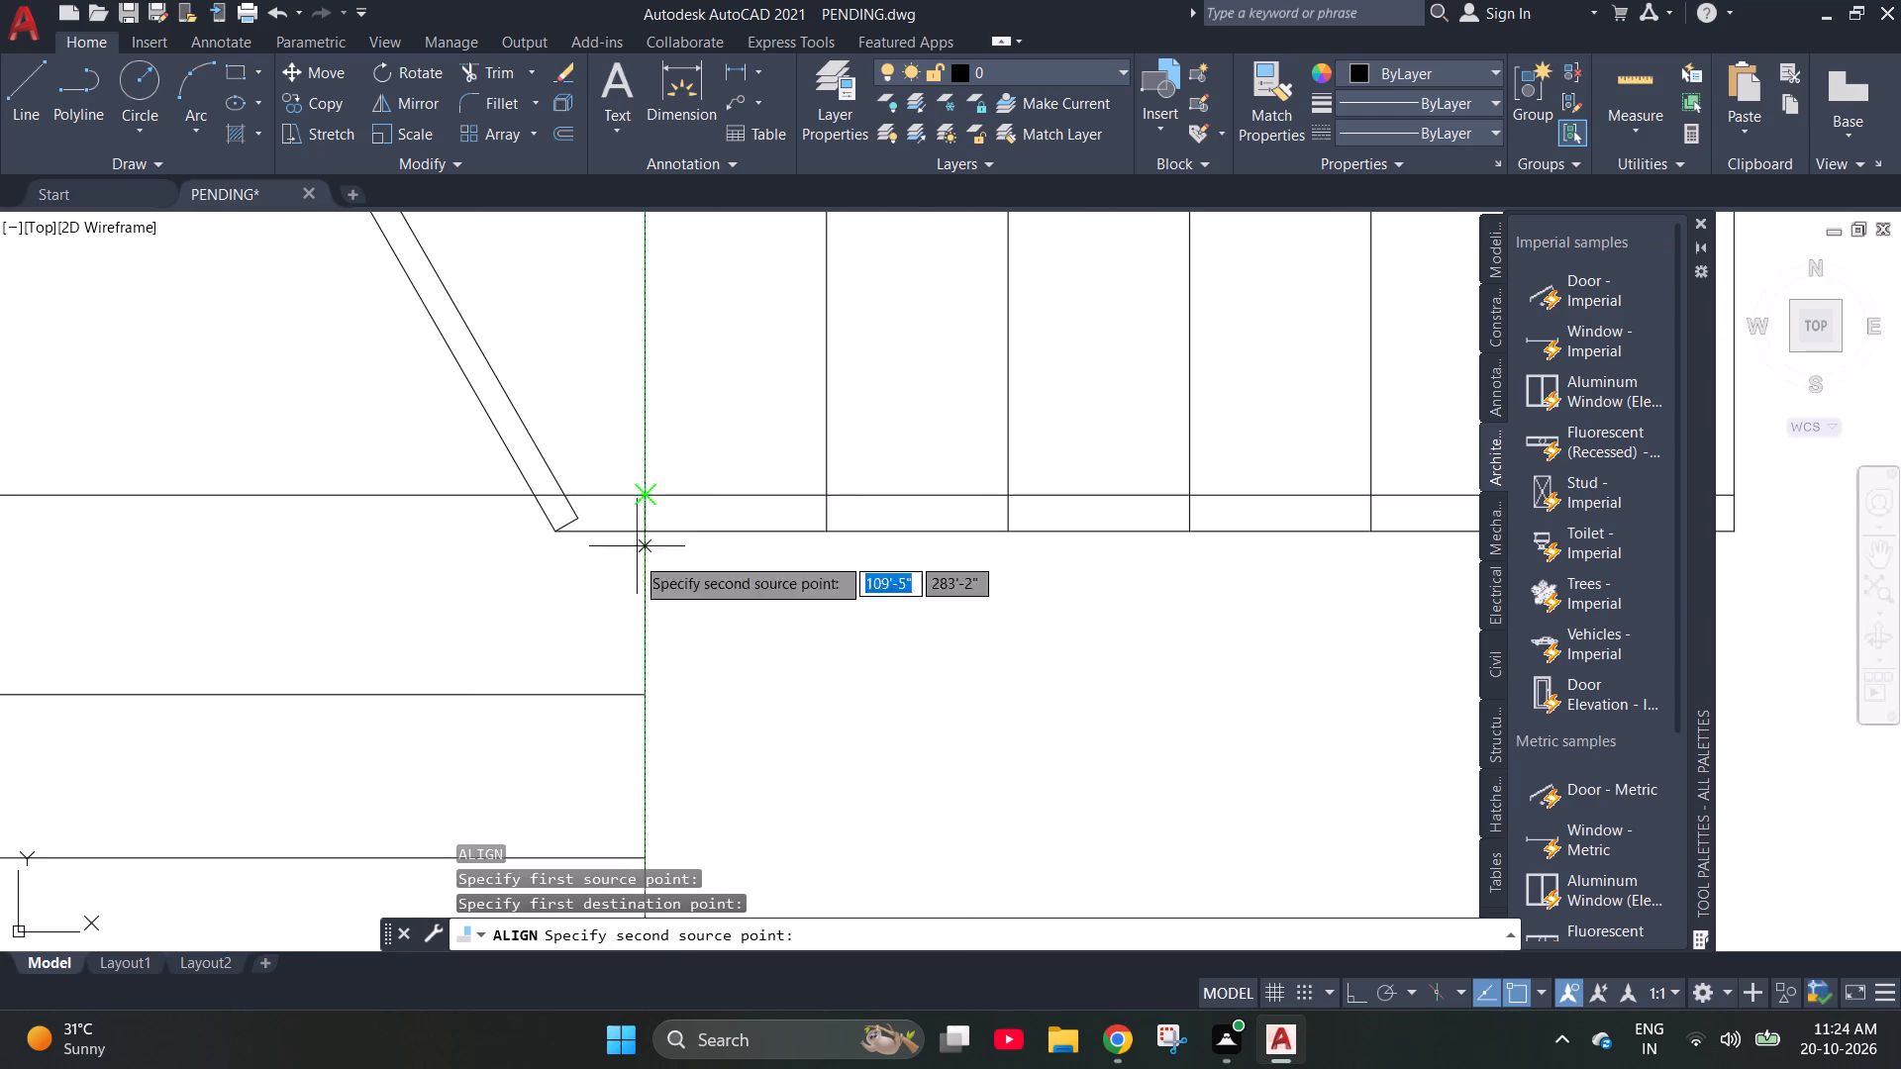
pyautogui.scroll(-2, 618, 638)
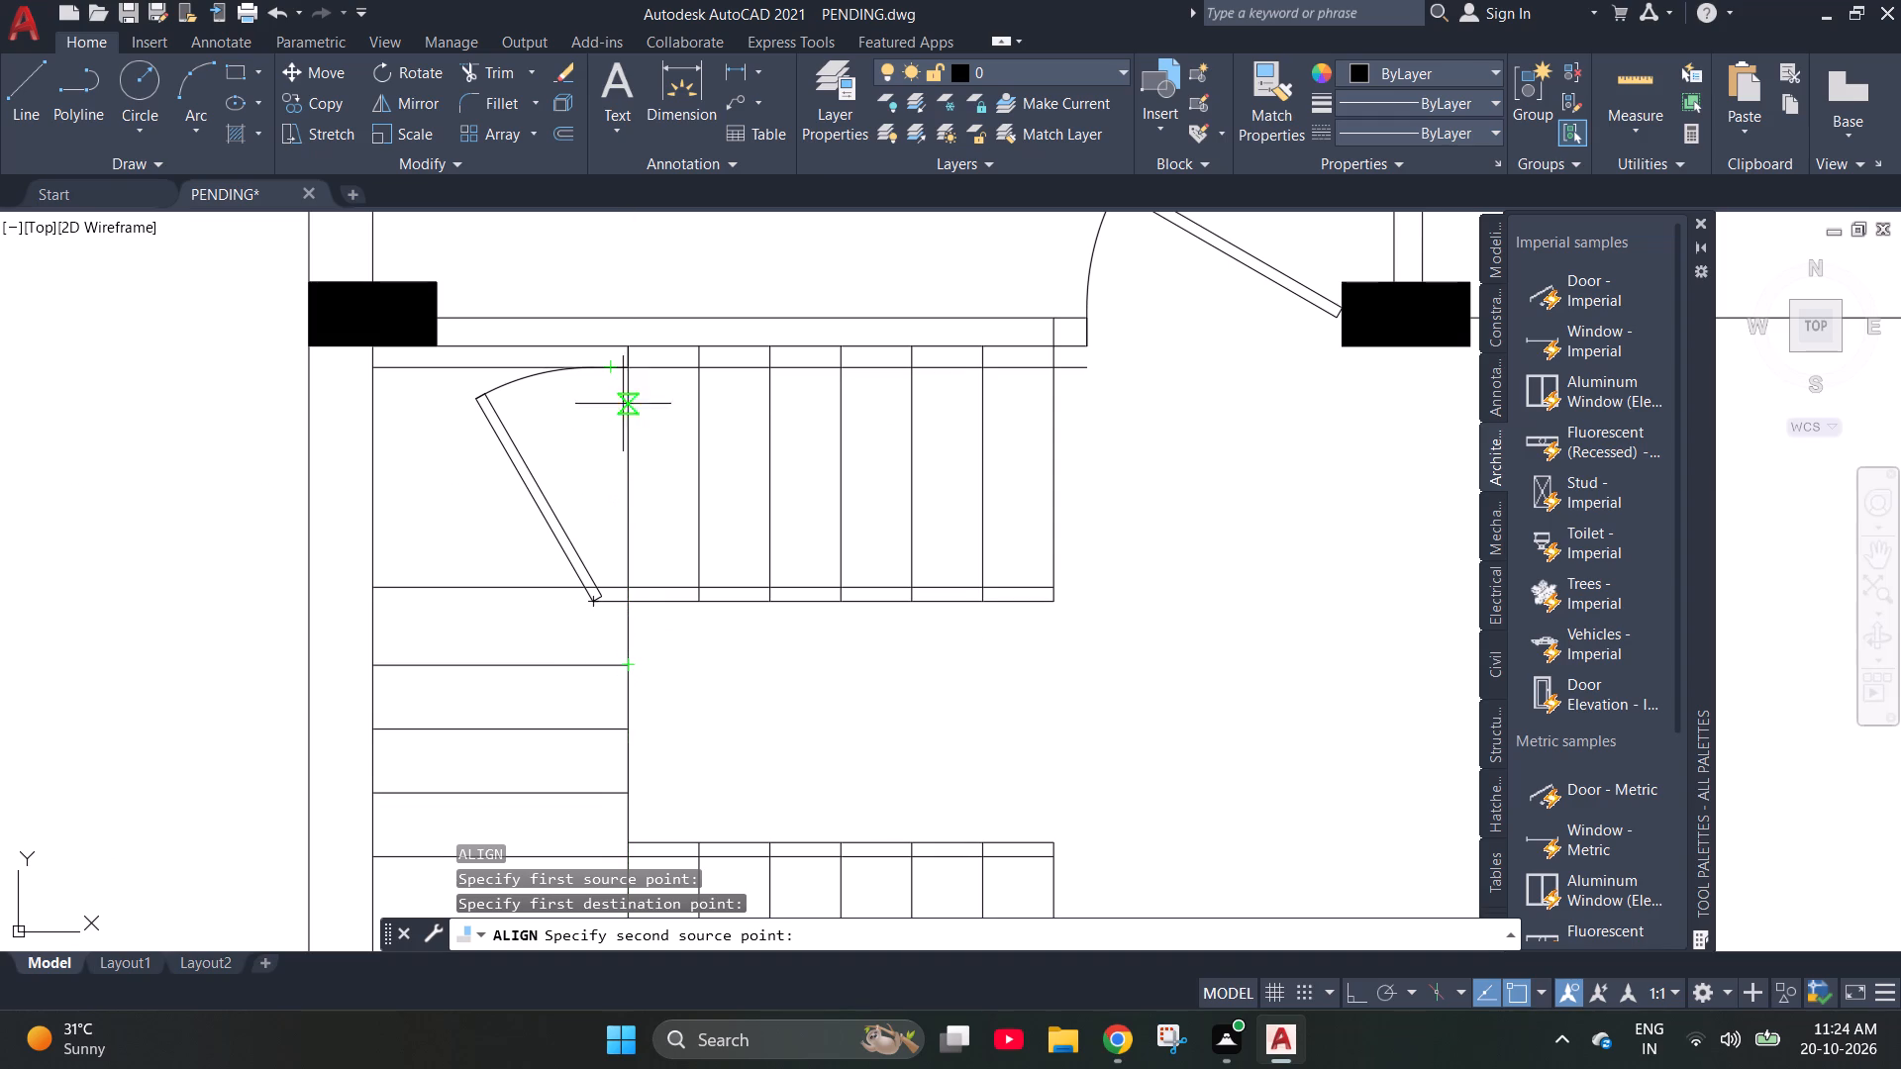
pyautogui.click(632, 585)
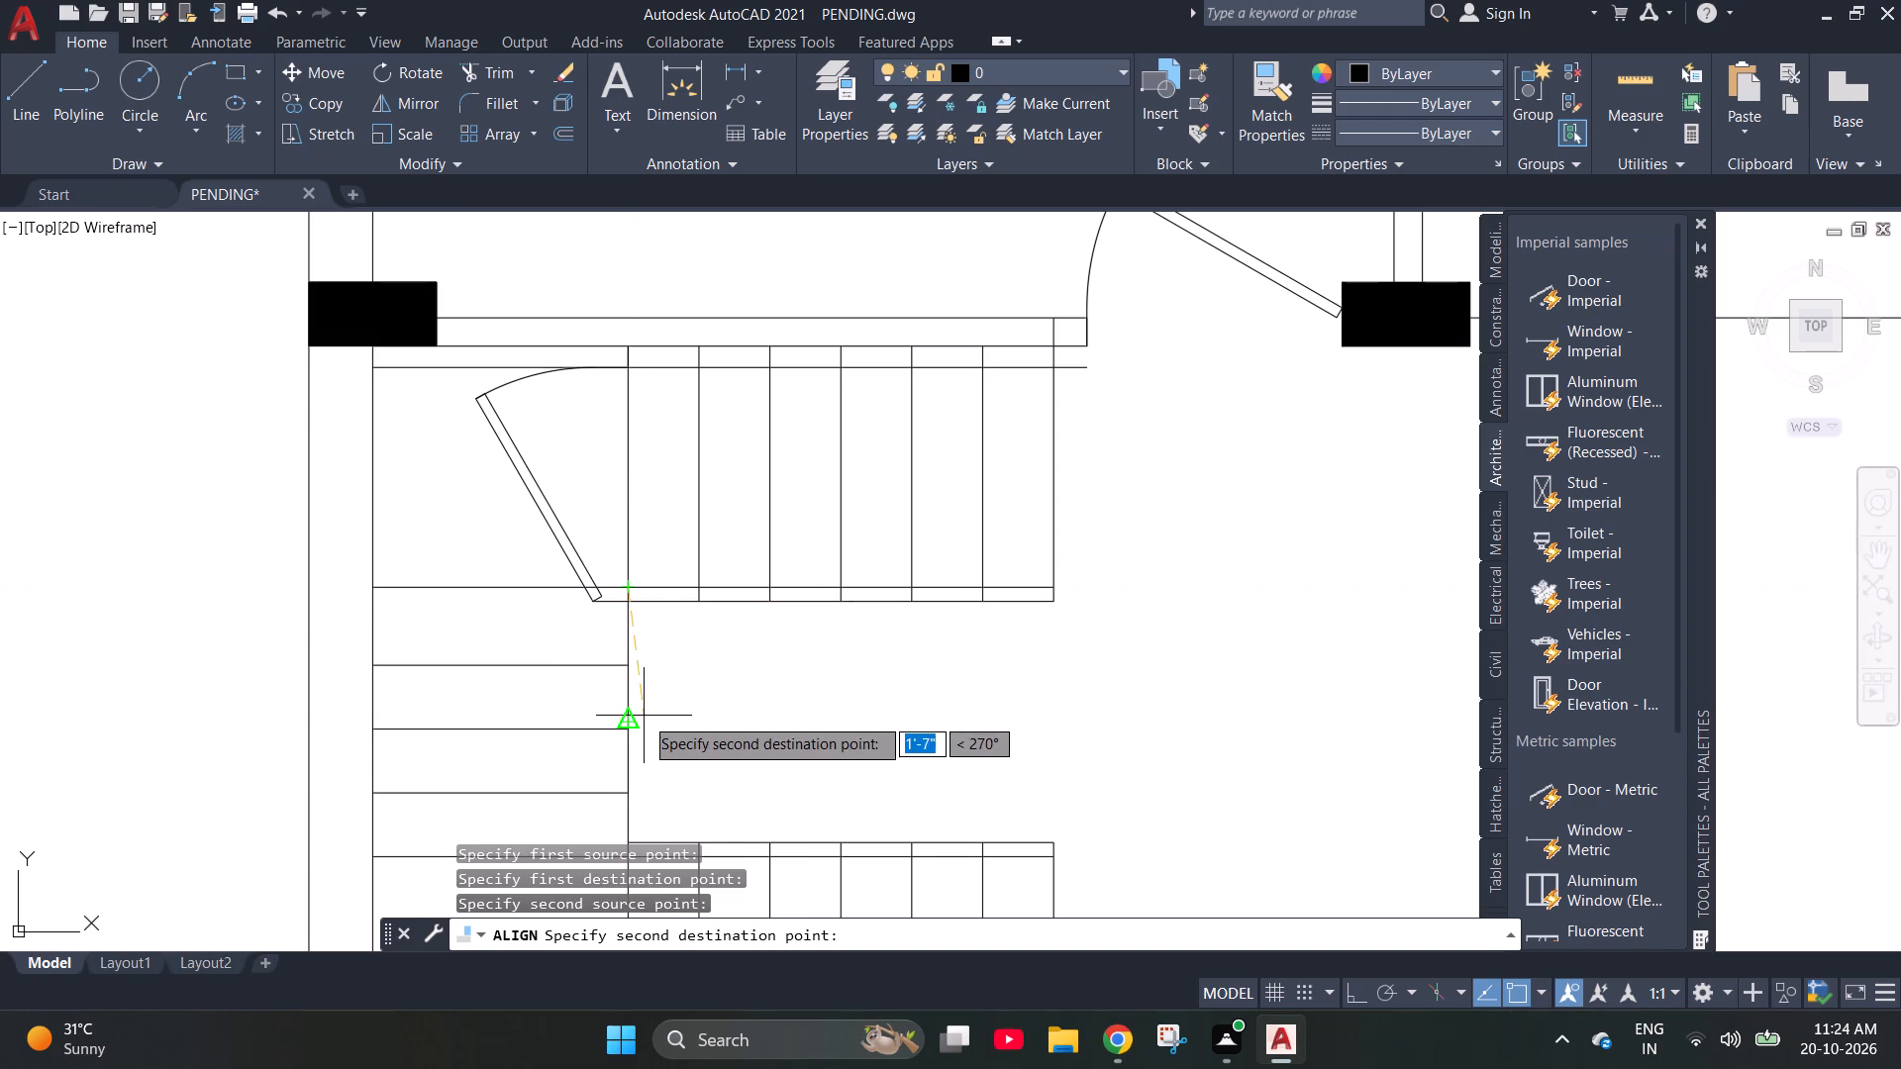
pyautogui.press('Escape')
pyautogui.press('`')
# Move the staircase door out to the empty area left of the building's outer wall.
pyautogui.click(525, 480)
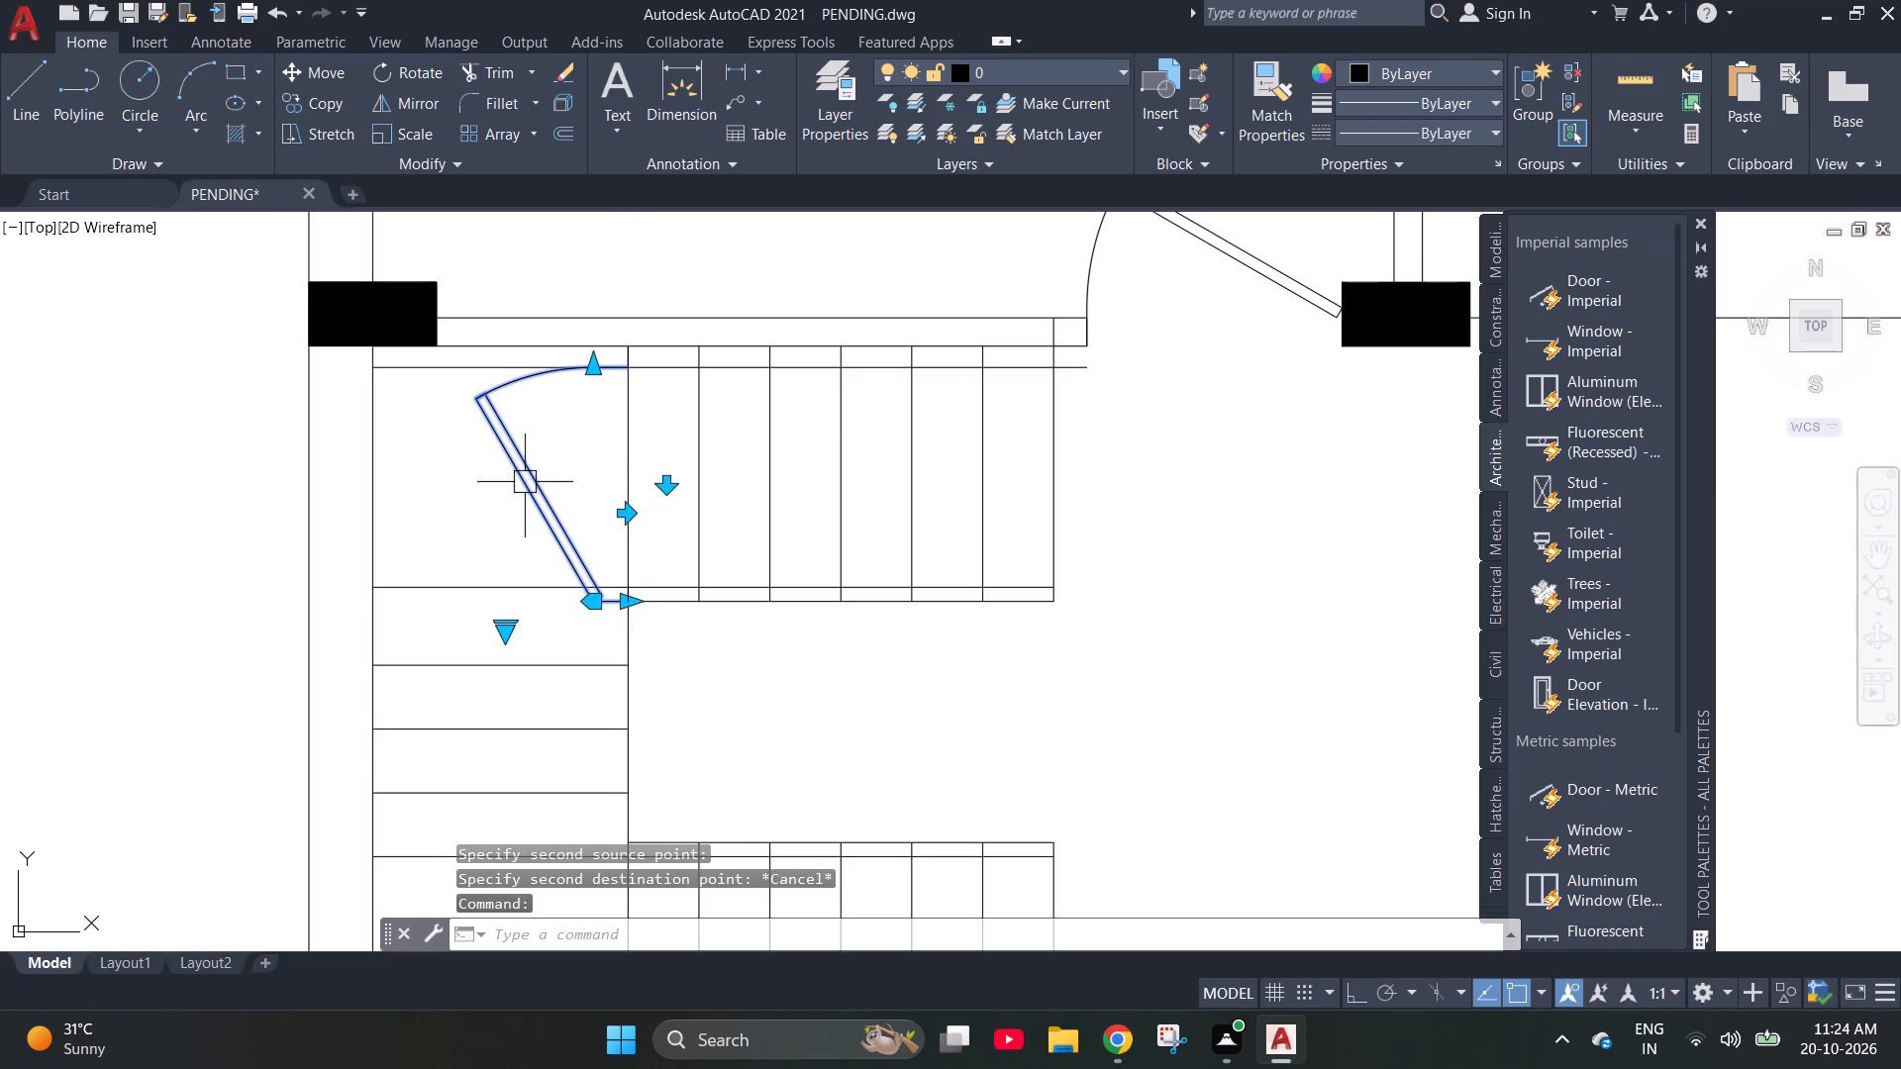
pyautogui.click(593, 612)
pyautogui.click(593, 605)
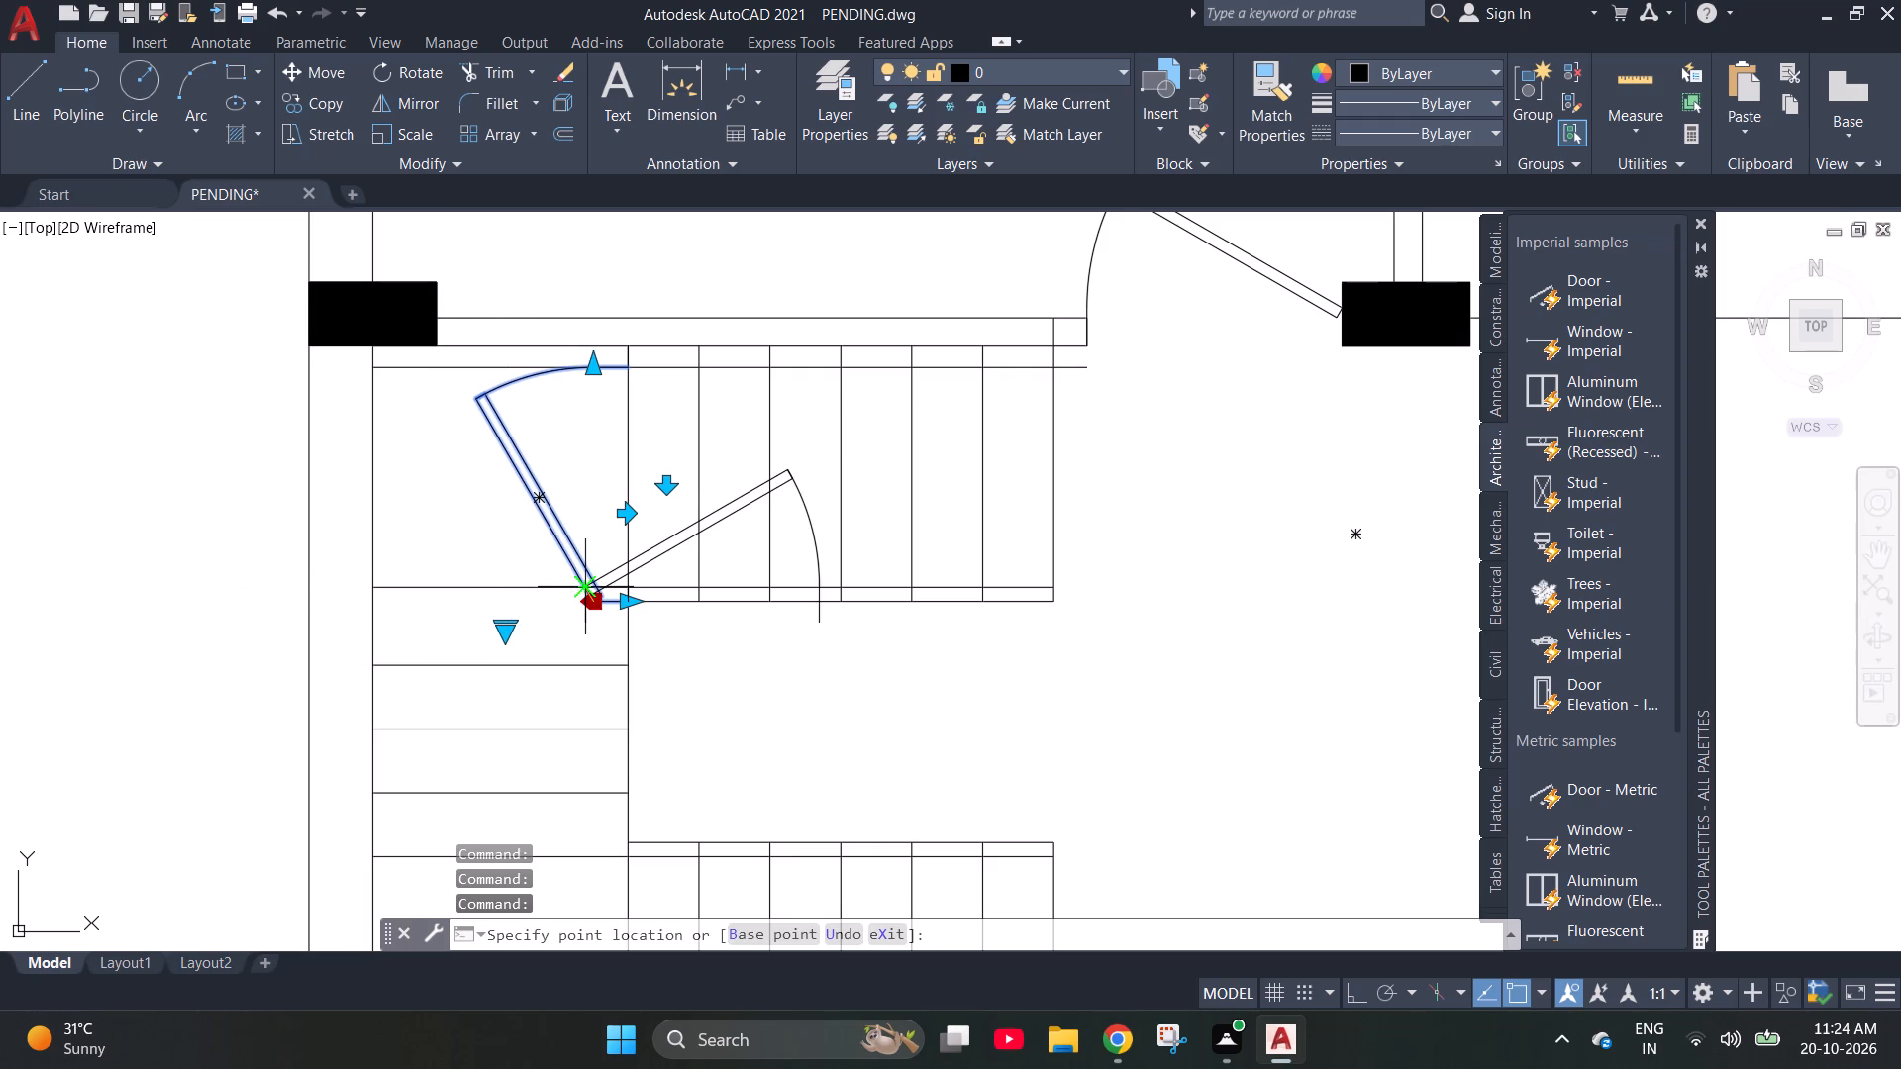
pyautogui.click(129, 576)
pyautogui.press('Escape')
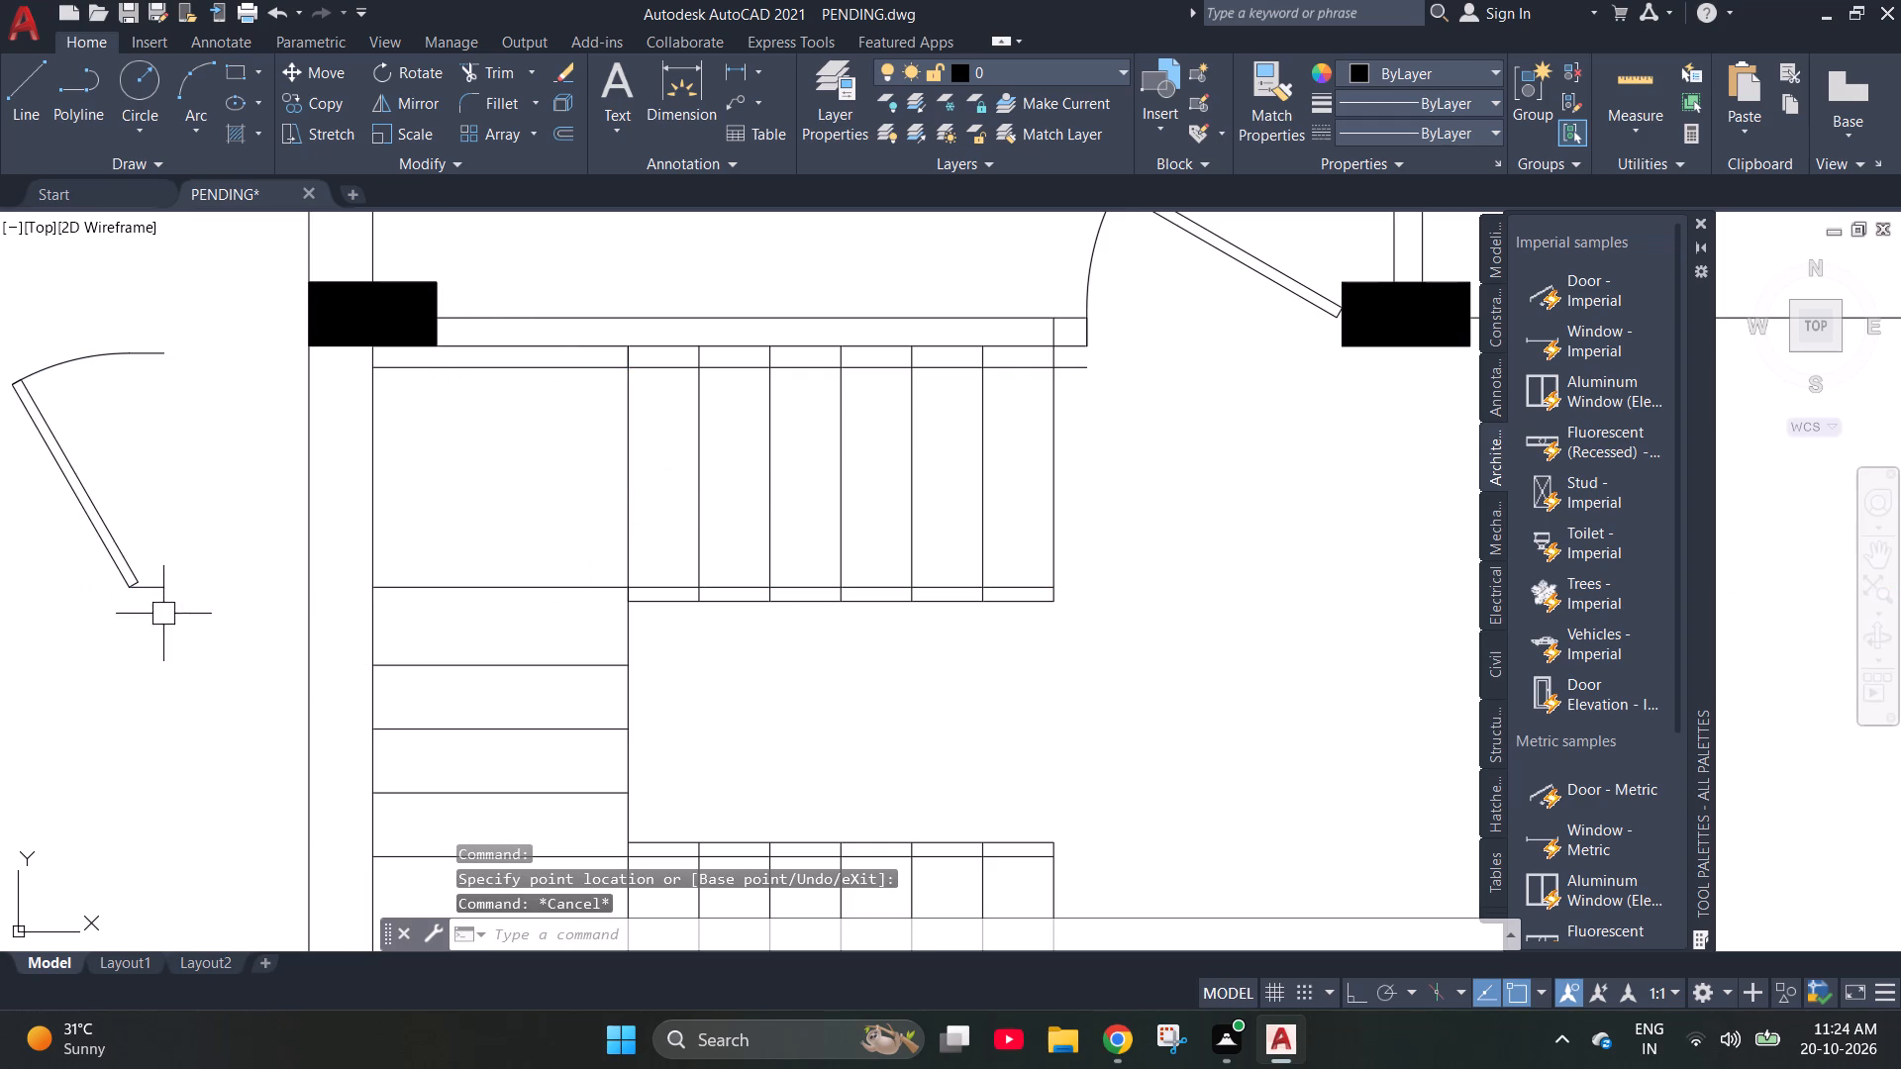
# Align the door, with scaling, along the upper flight's left edge, from its inner lower line to the 3" offset line.
pyautogui.click(126, 591)
pyautogui.write('al')
pyautogui.press('Return')
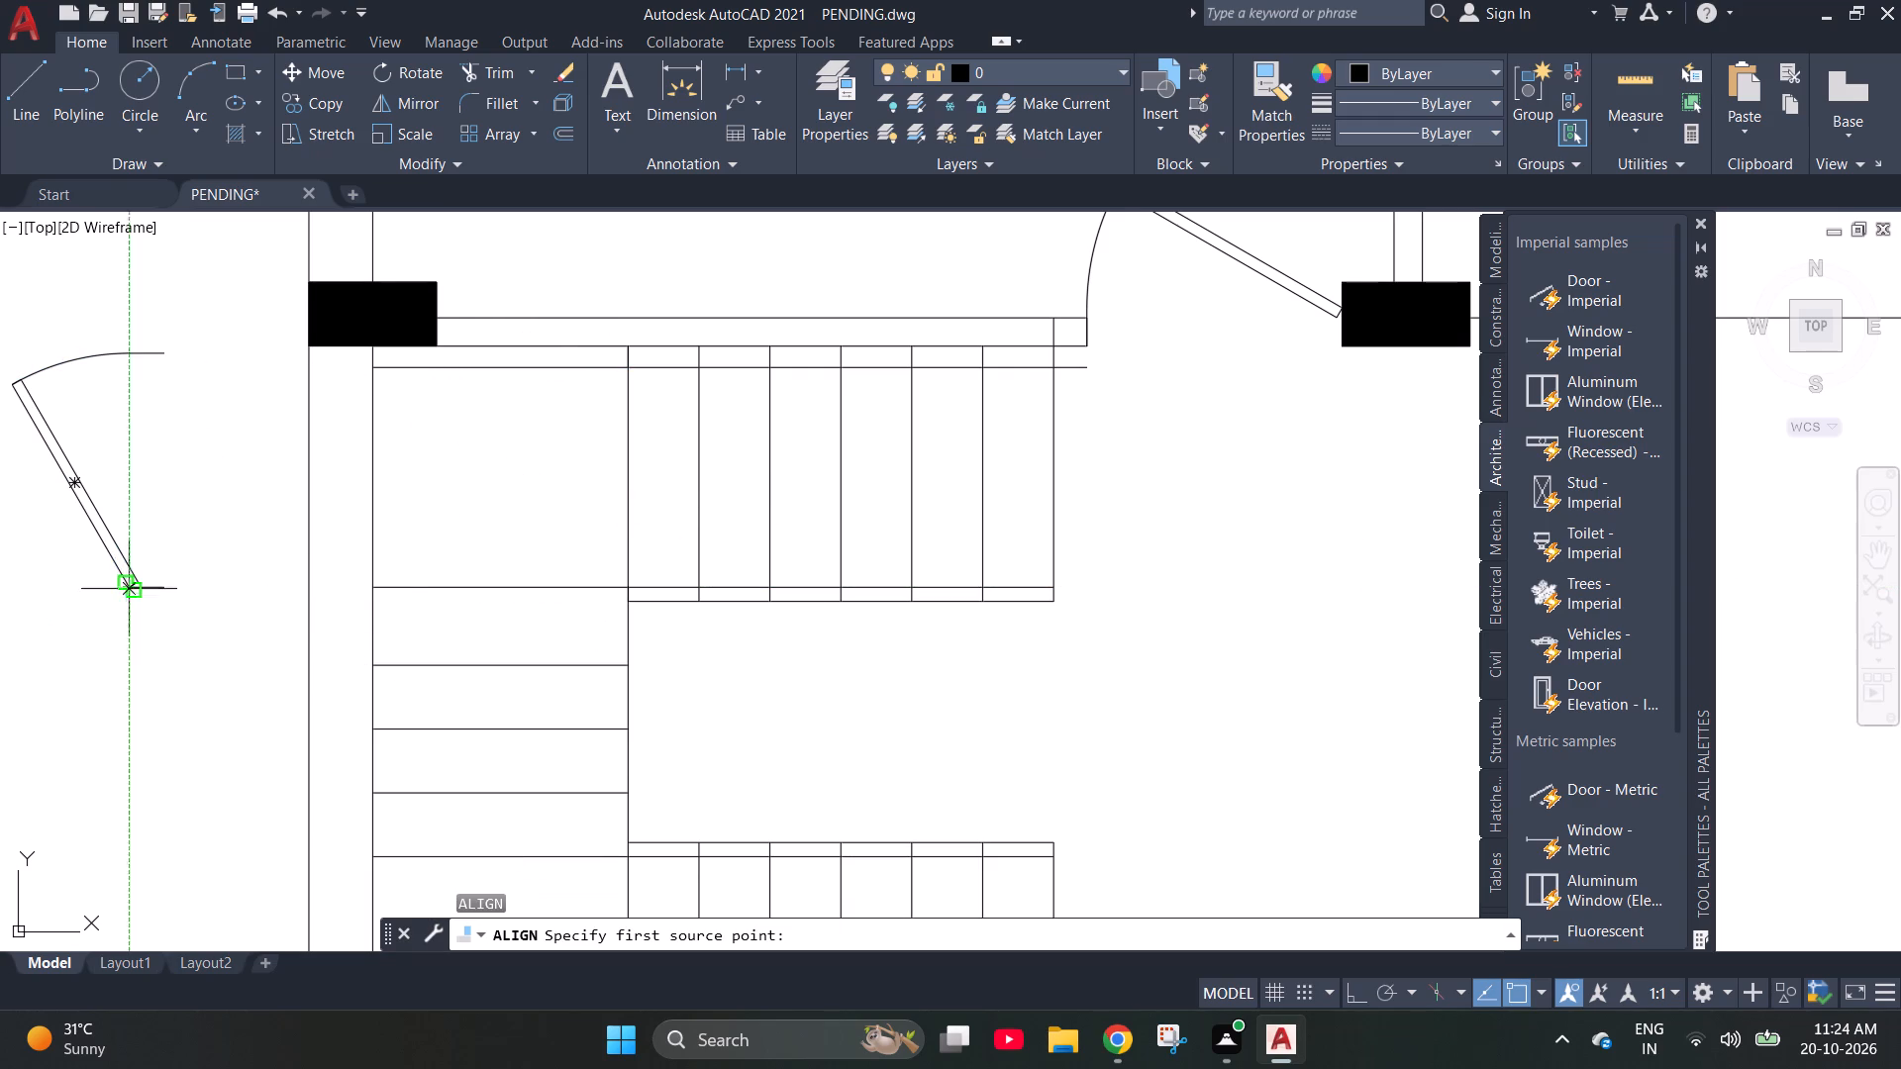
pyautogui.click(167, 594)
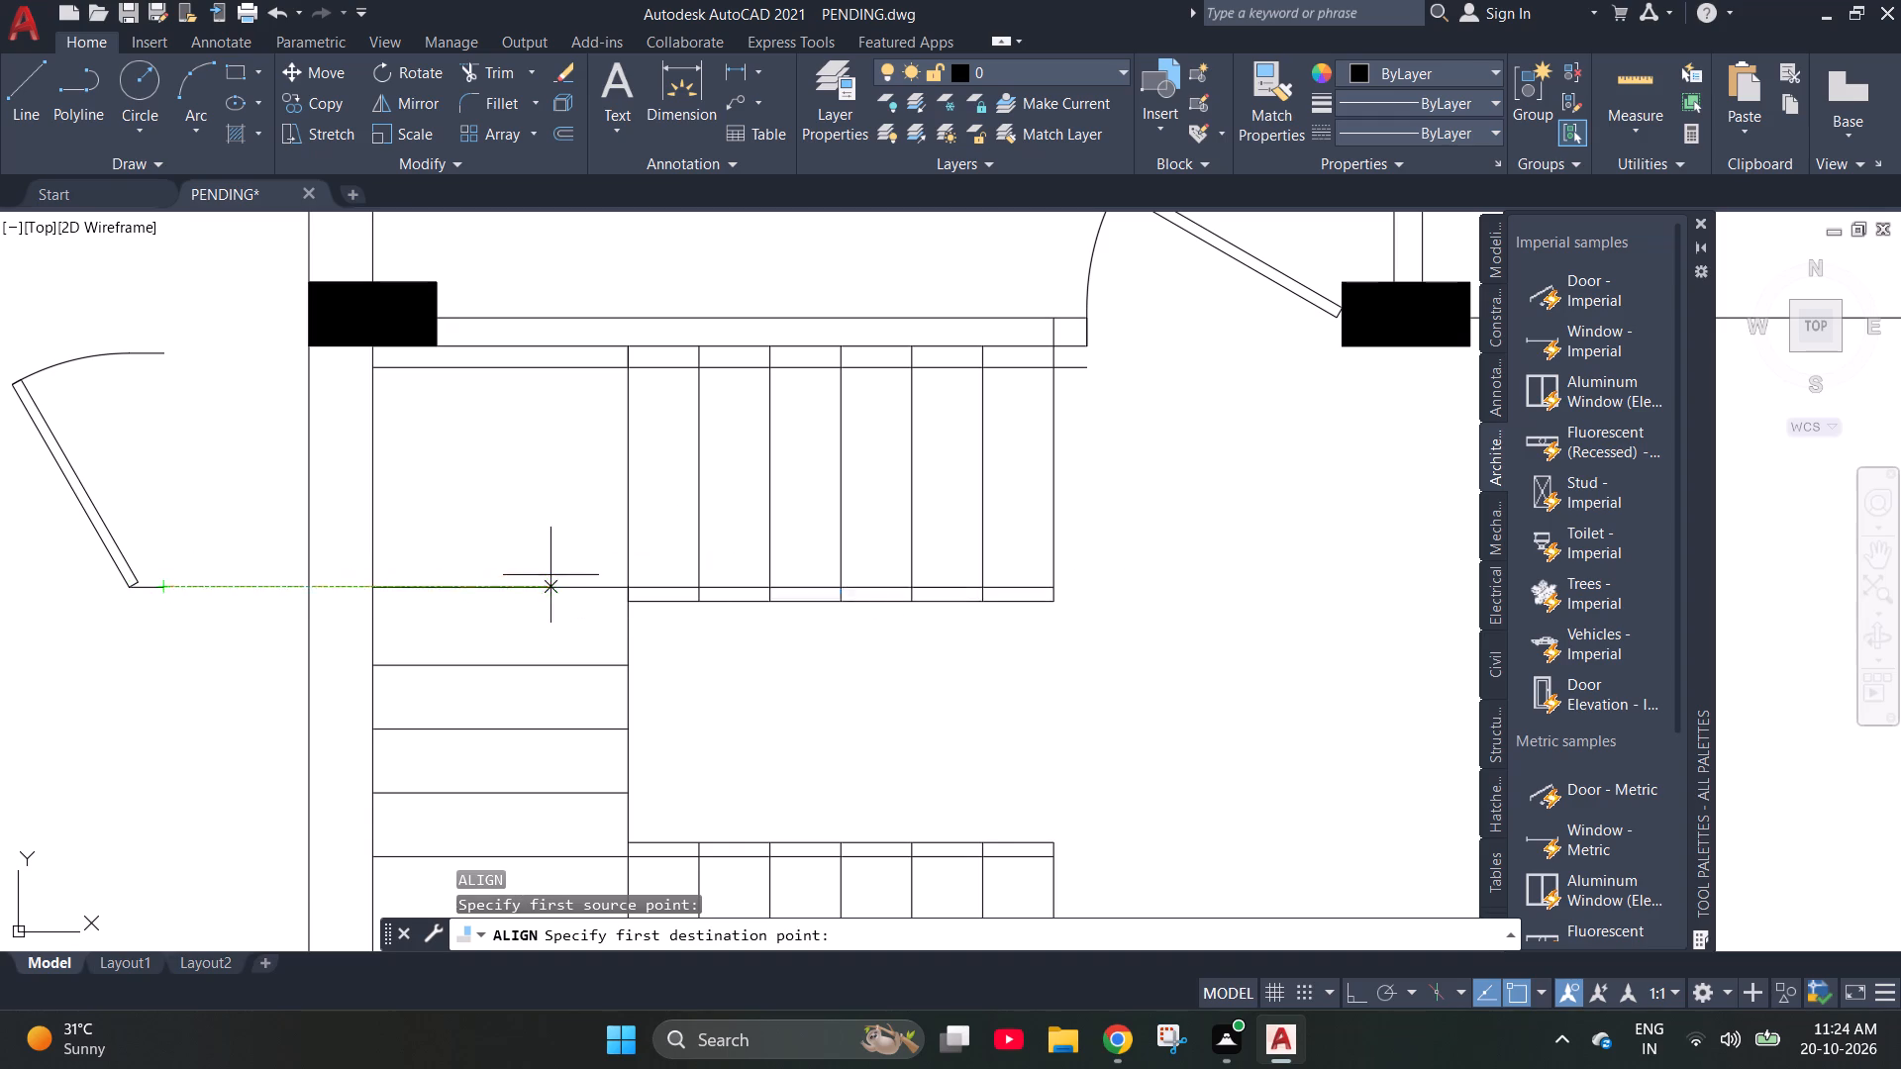
pyautogui.scroll(4, 546, 576)
pyautogui.click(1039, 641)
pyautogui.scroll(-1, 799, 658)
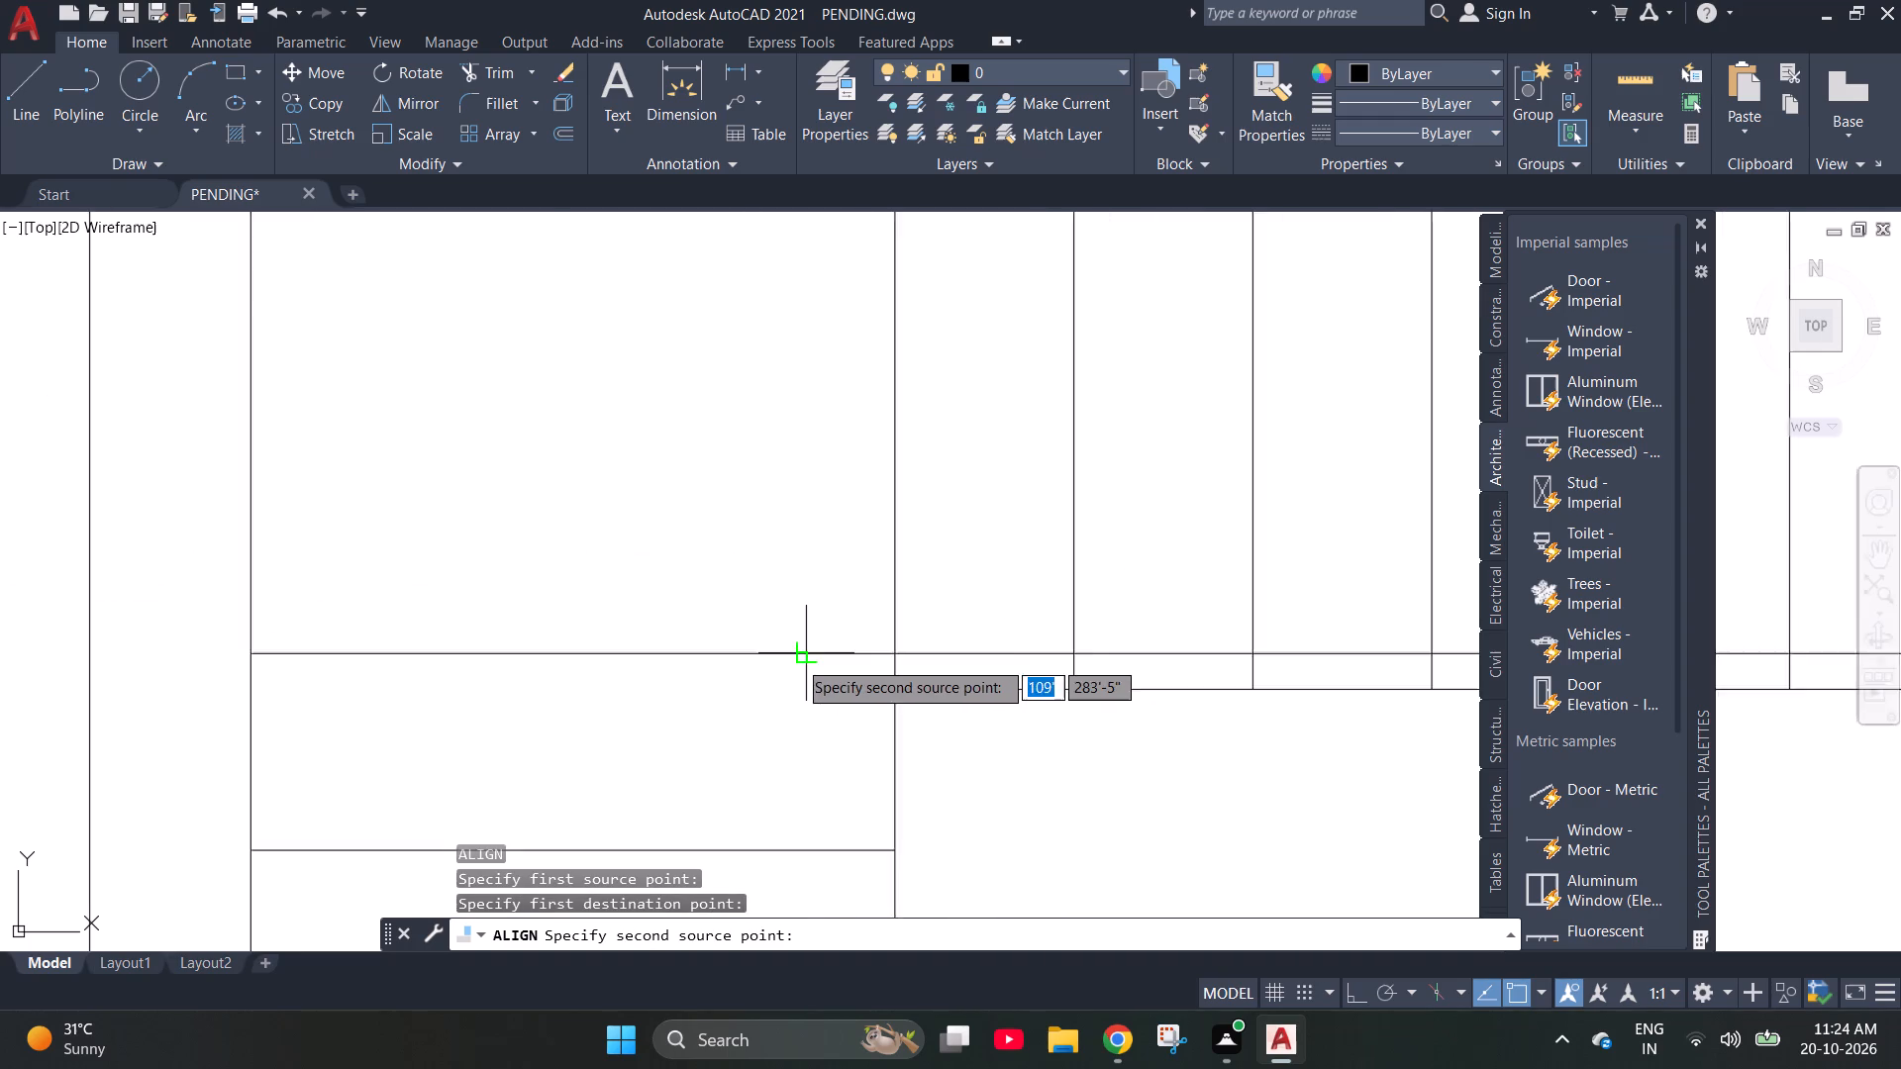
pyautogui.scroll(-4, 797, 659)
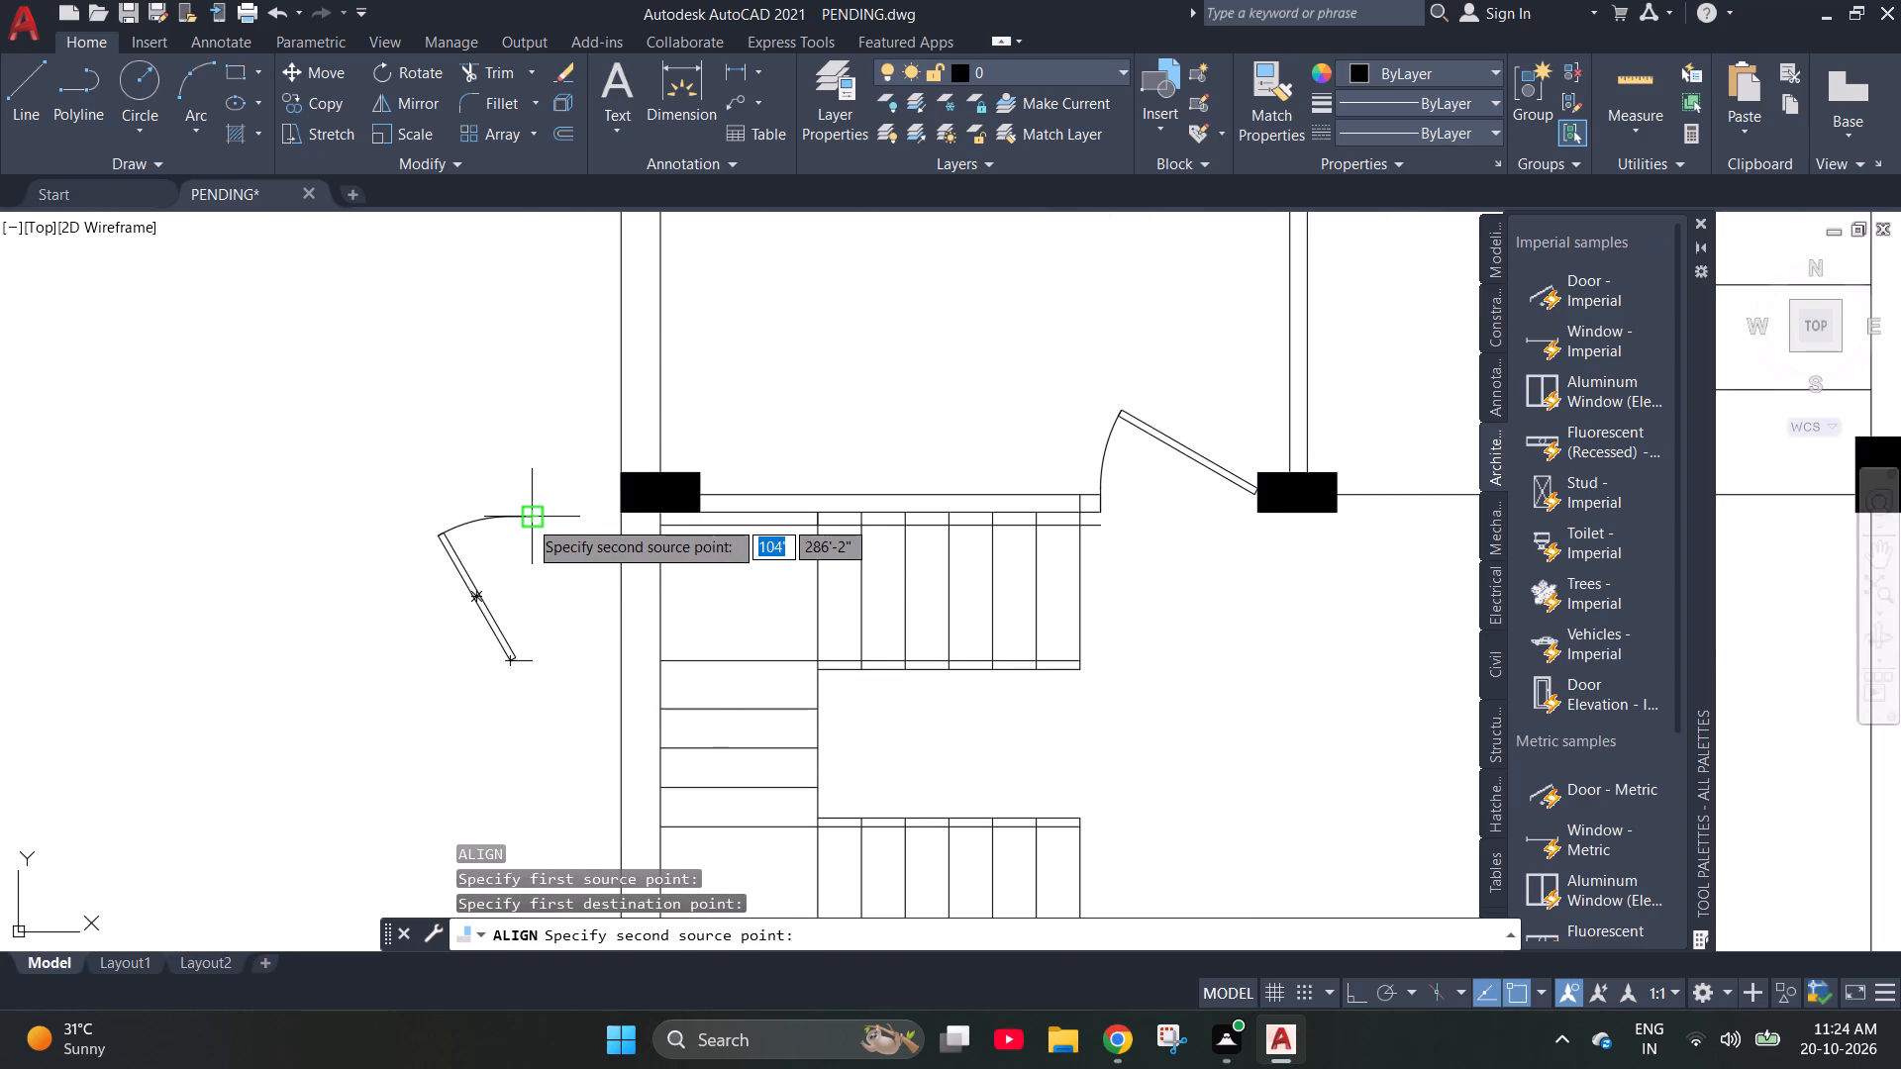
pyautogui.click(528, 519)
pyautogui.click(810, 531)
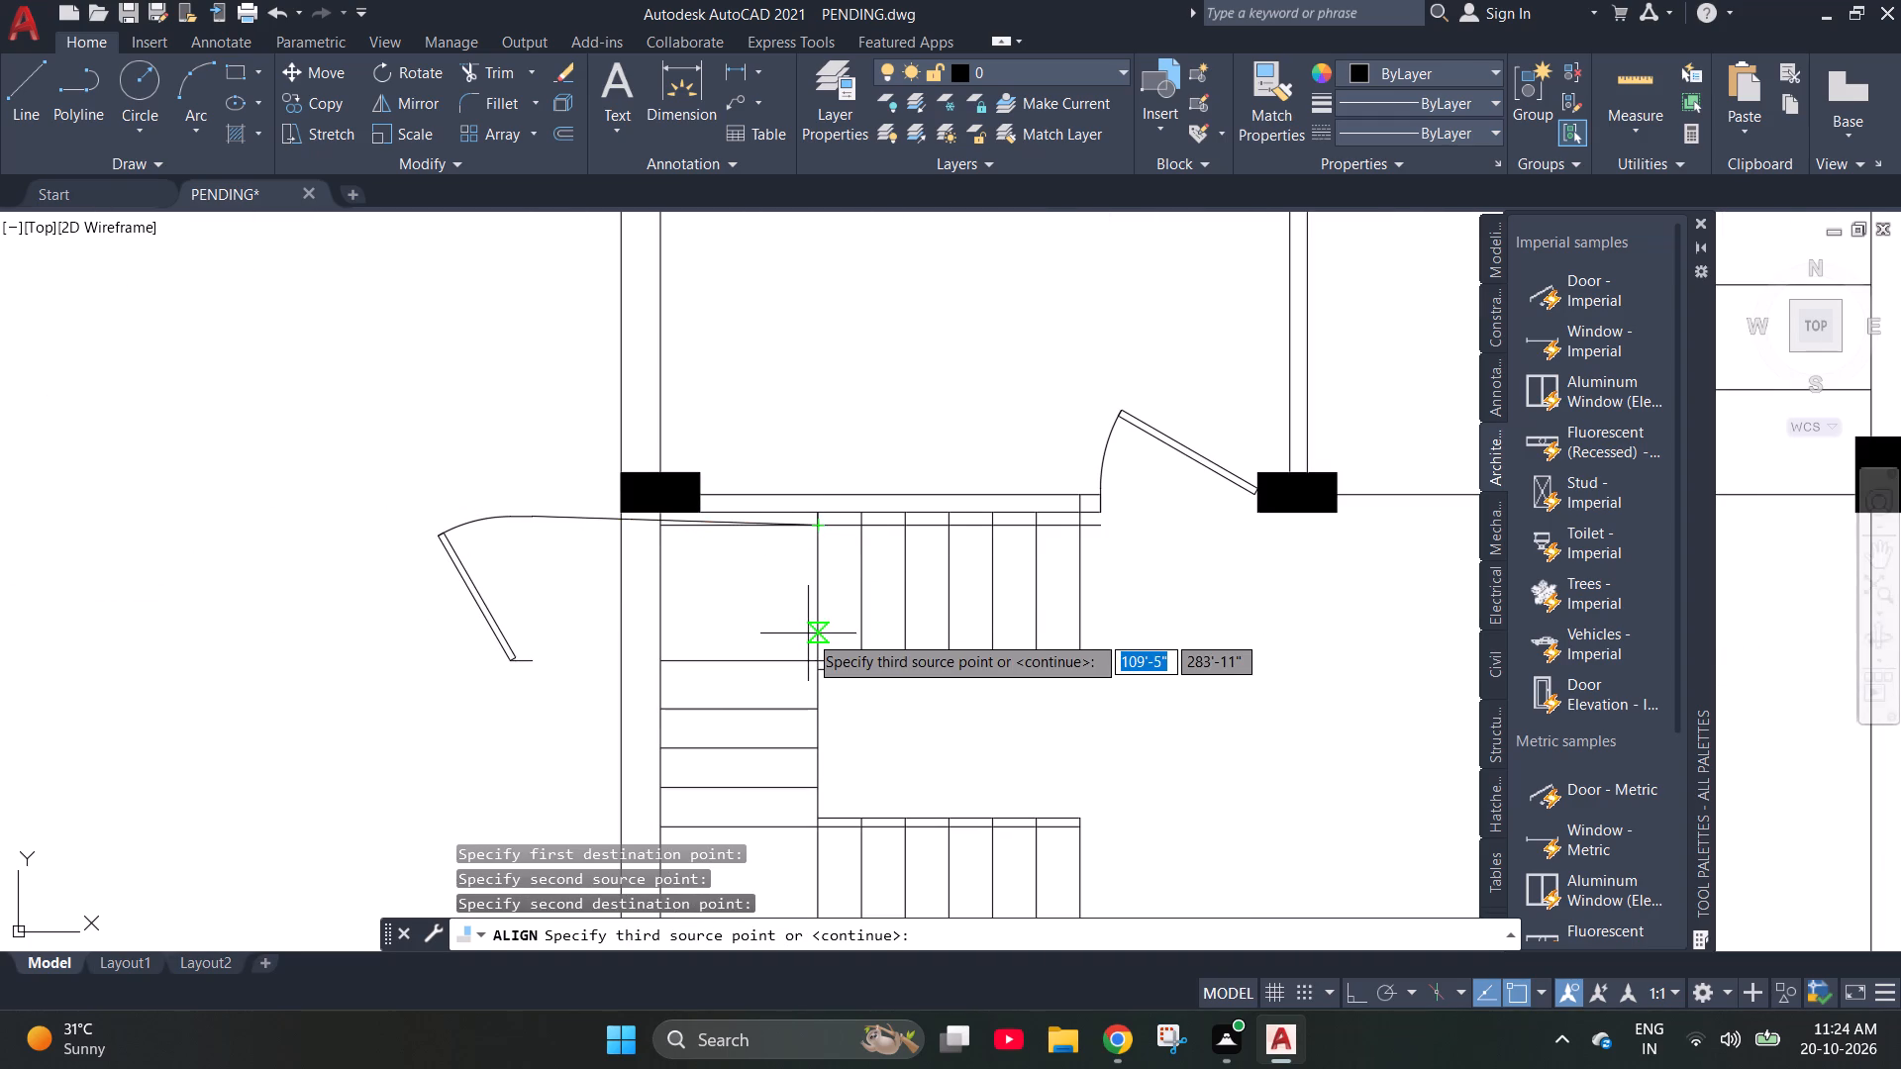
pyautogui.press('space')
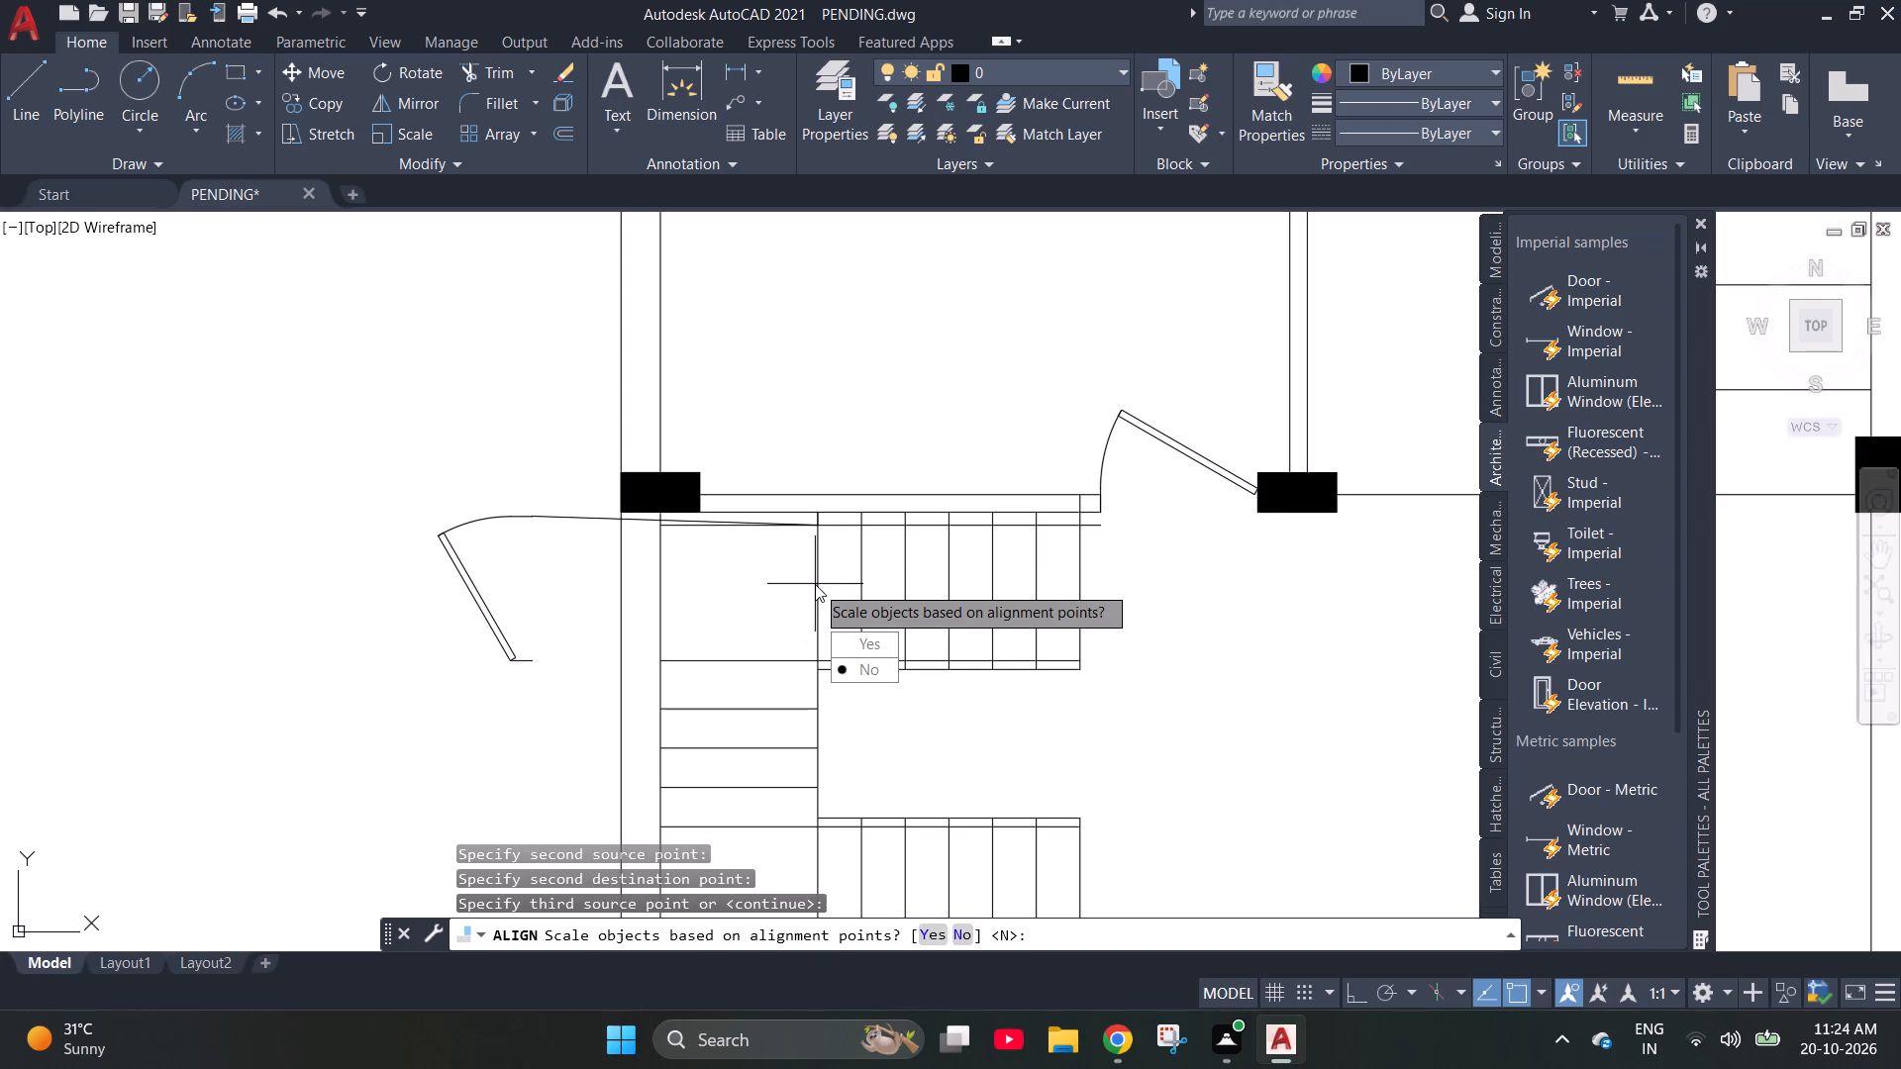
pyautogui.write('y')
pyautogui.press('space')
pyautogui.scroll(3, 811, 704)
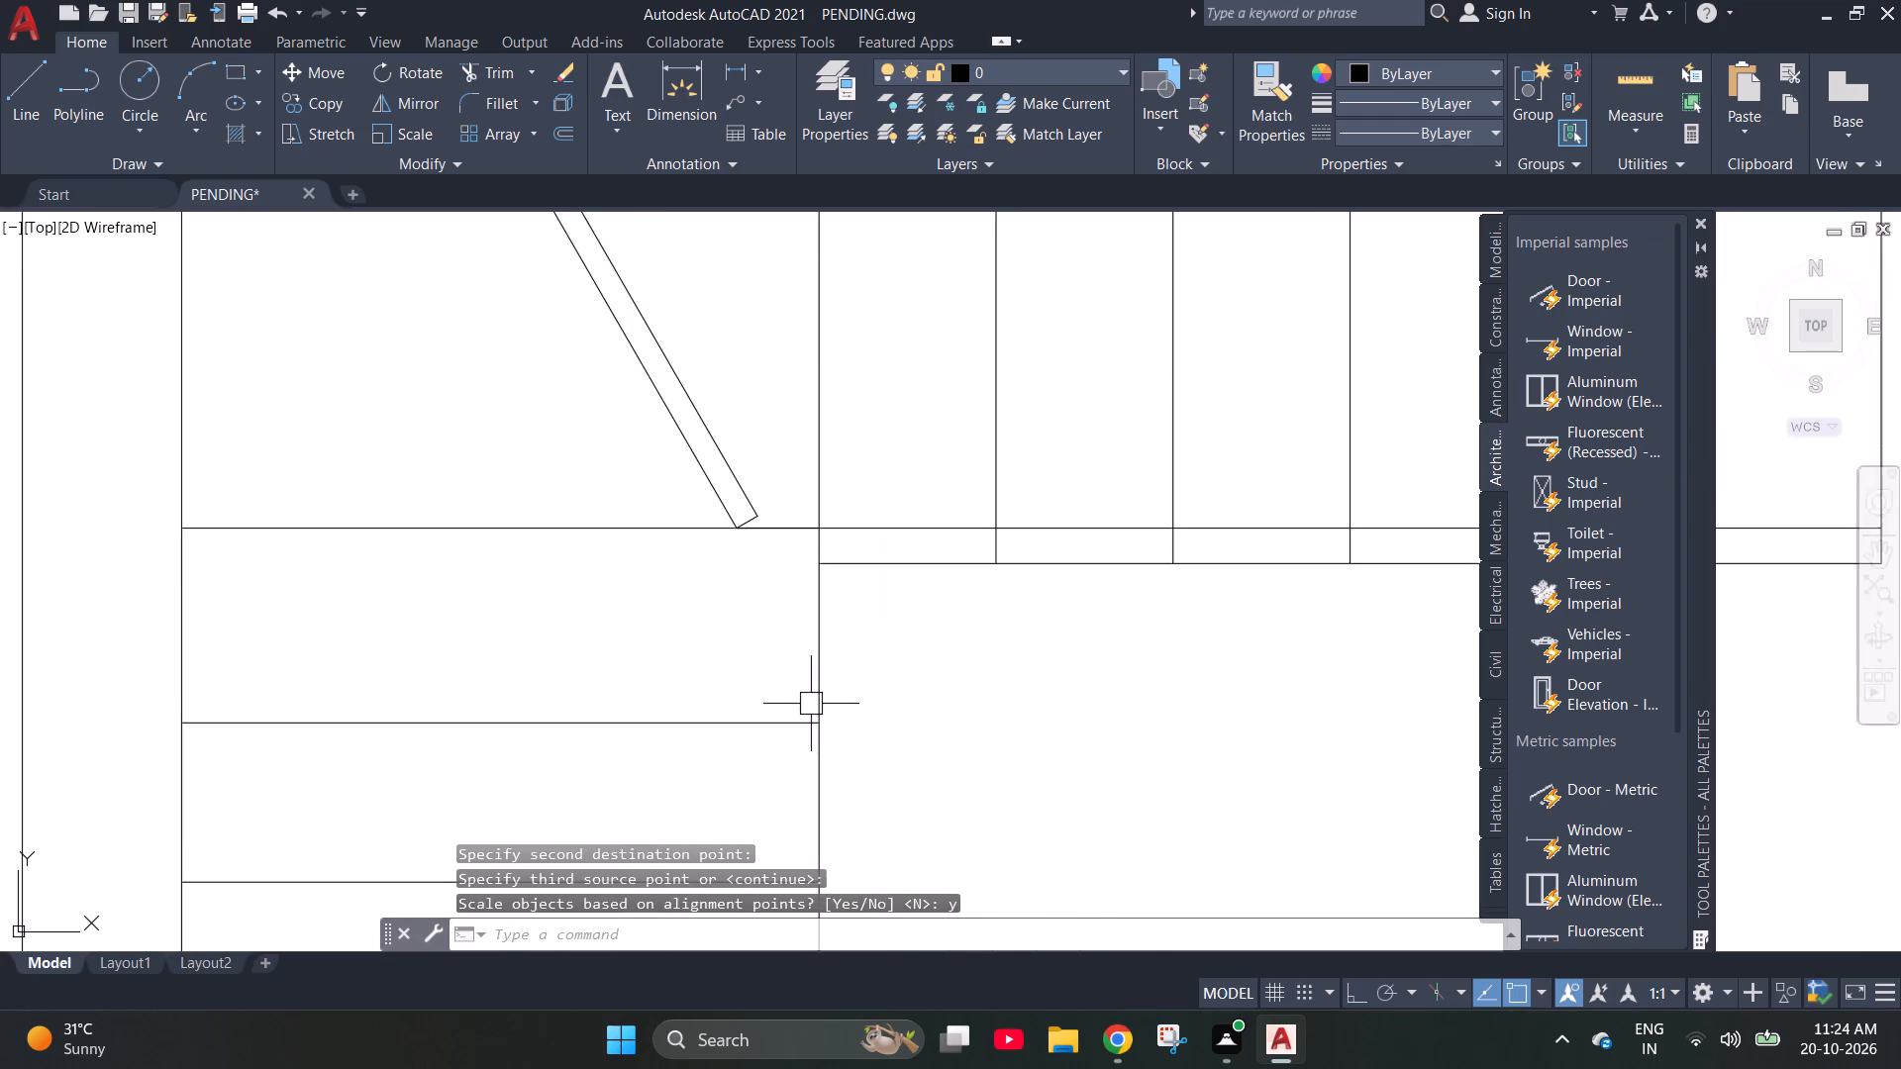
pyautogui.scroll(-4, 805, 706)
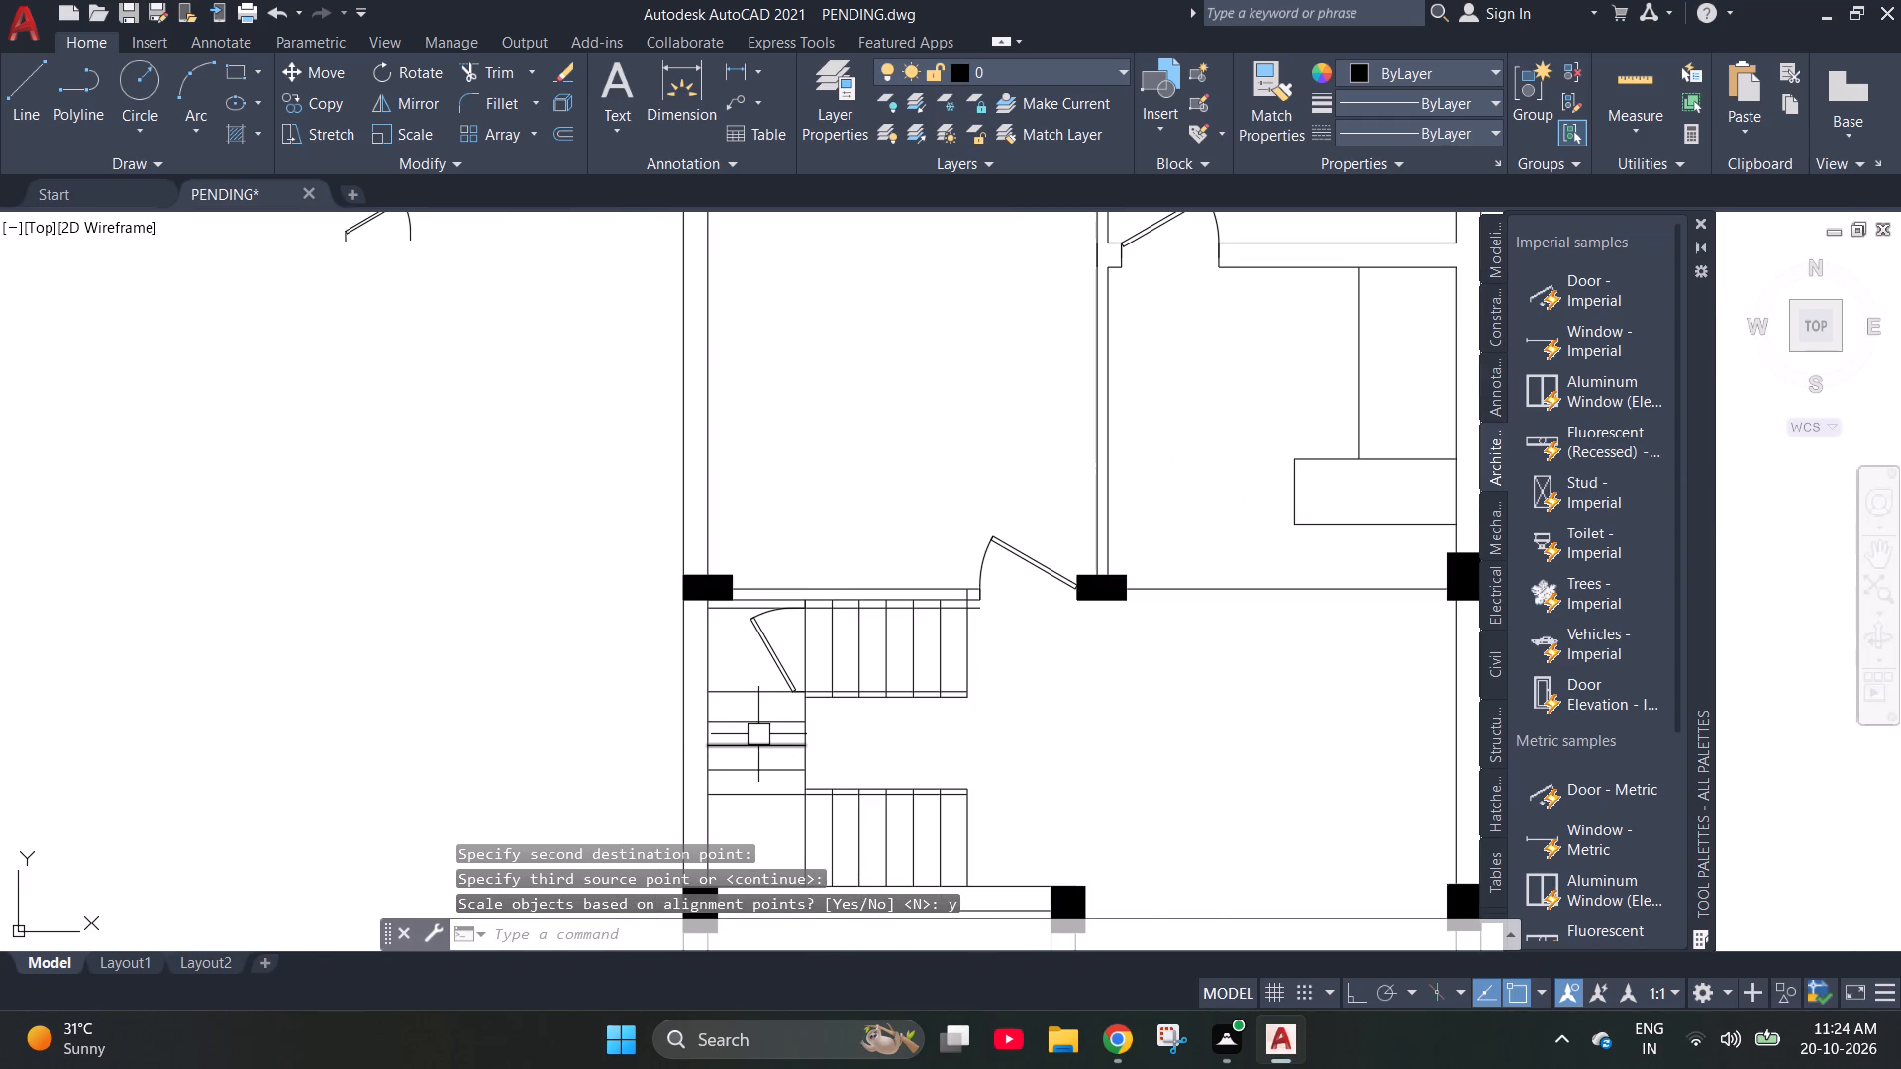
pyautogui.press('Escape')
pyautogui.press('Escape')
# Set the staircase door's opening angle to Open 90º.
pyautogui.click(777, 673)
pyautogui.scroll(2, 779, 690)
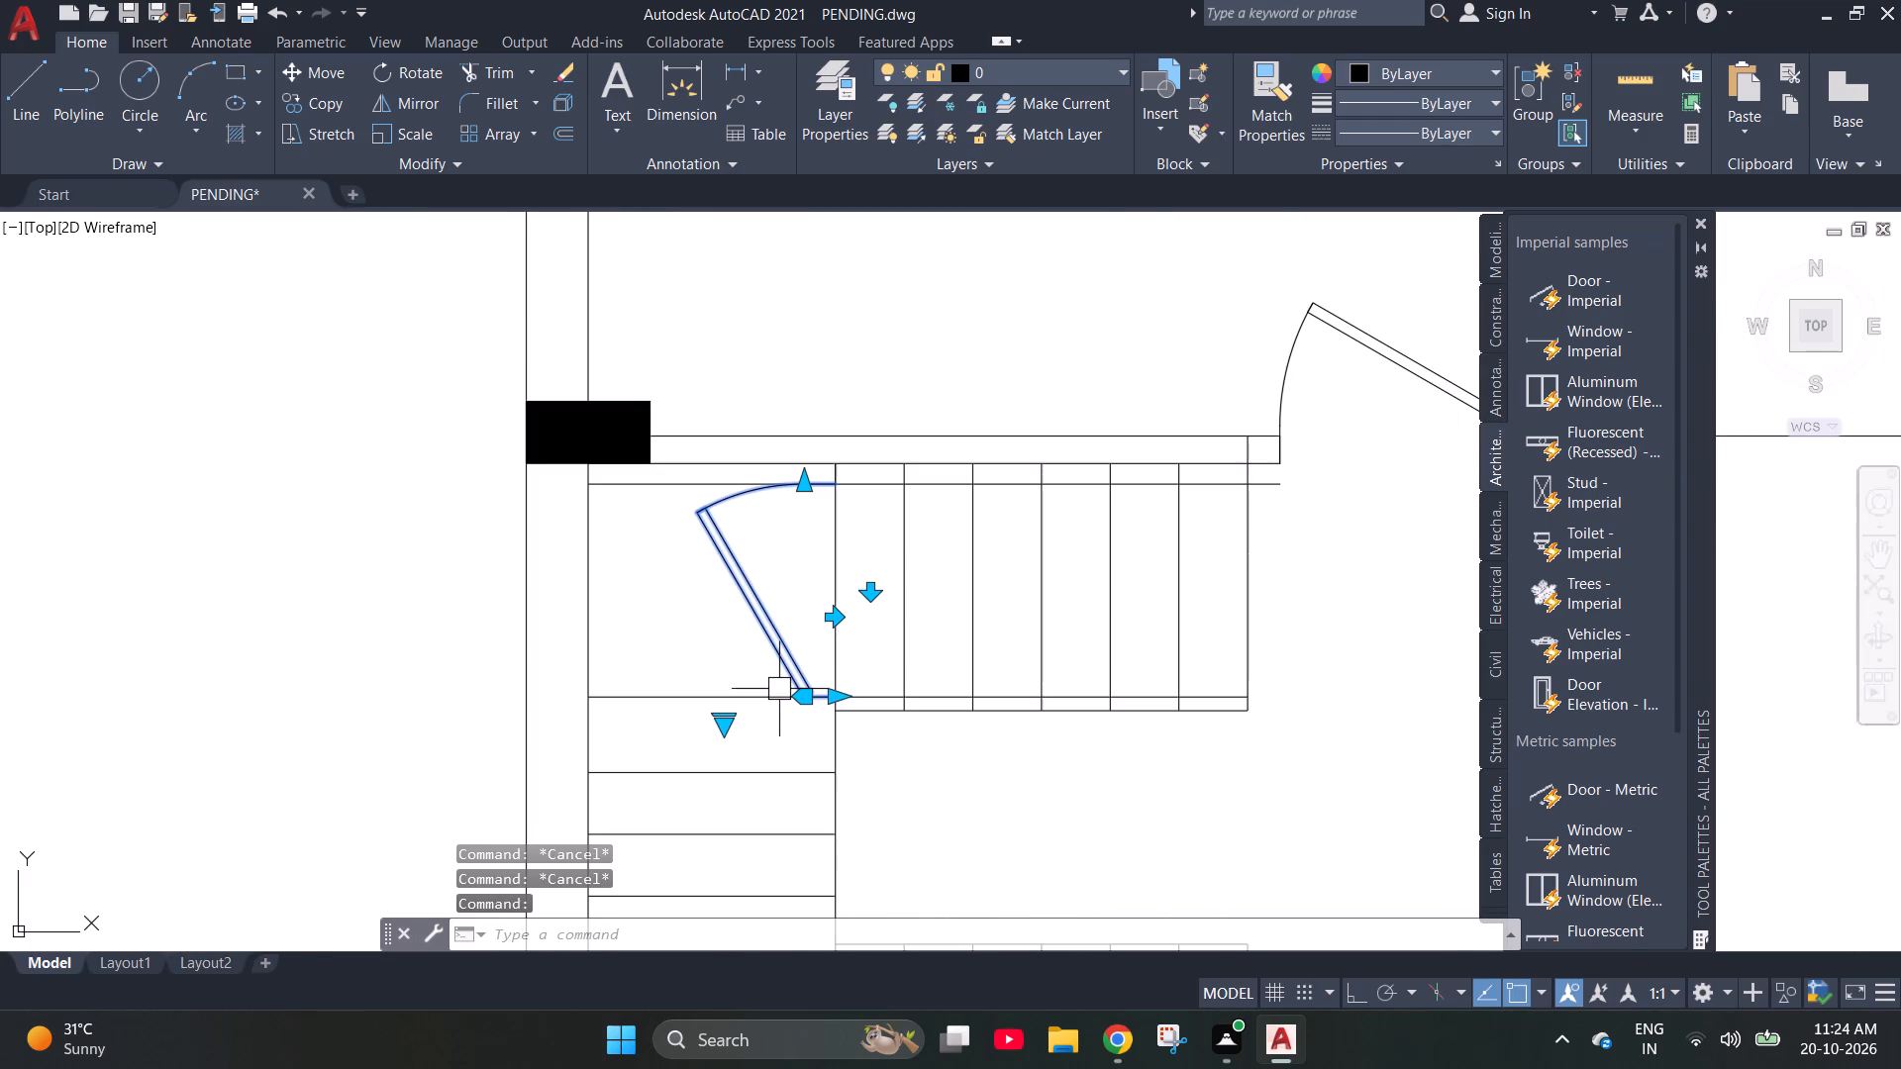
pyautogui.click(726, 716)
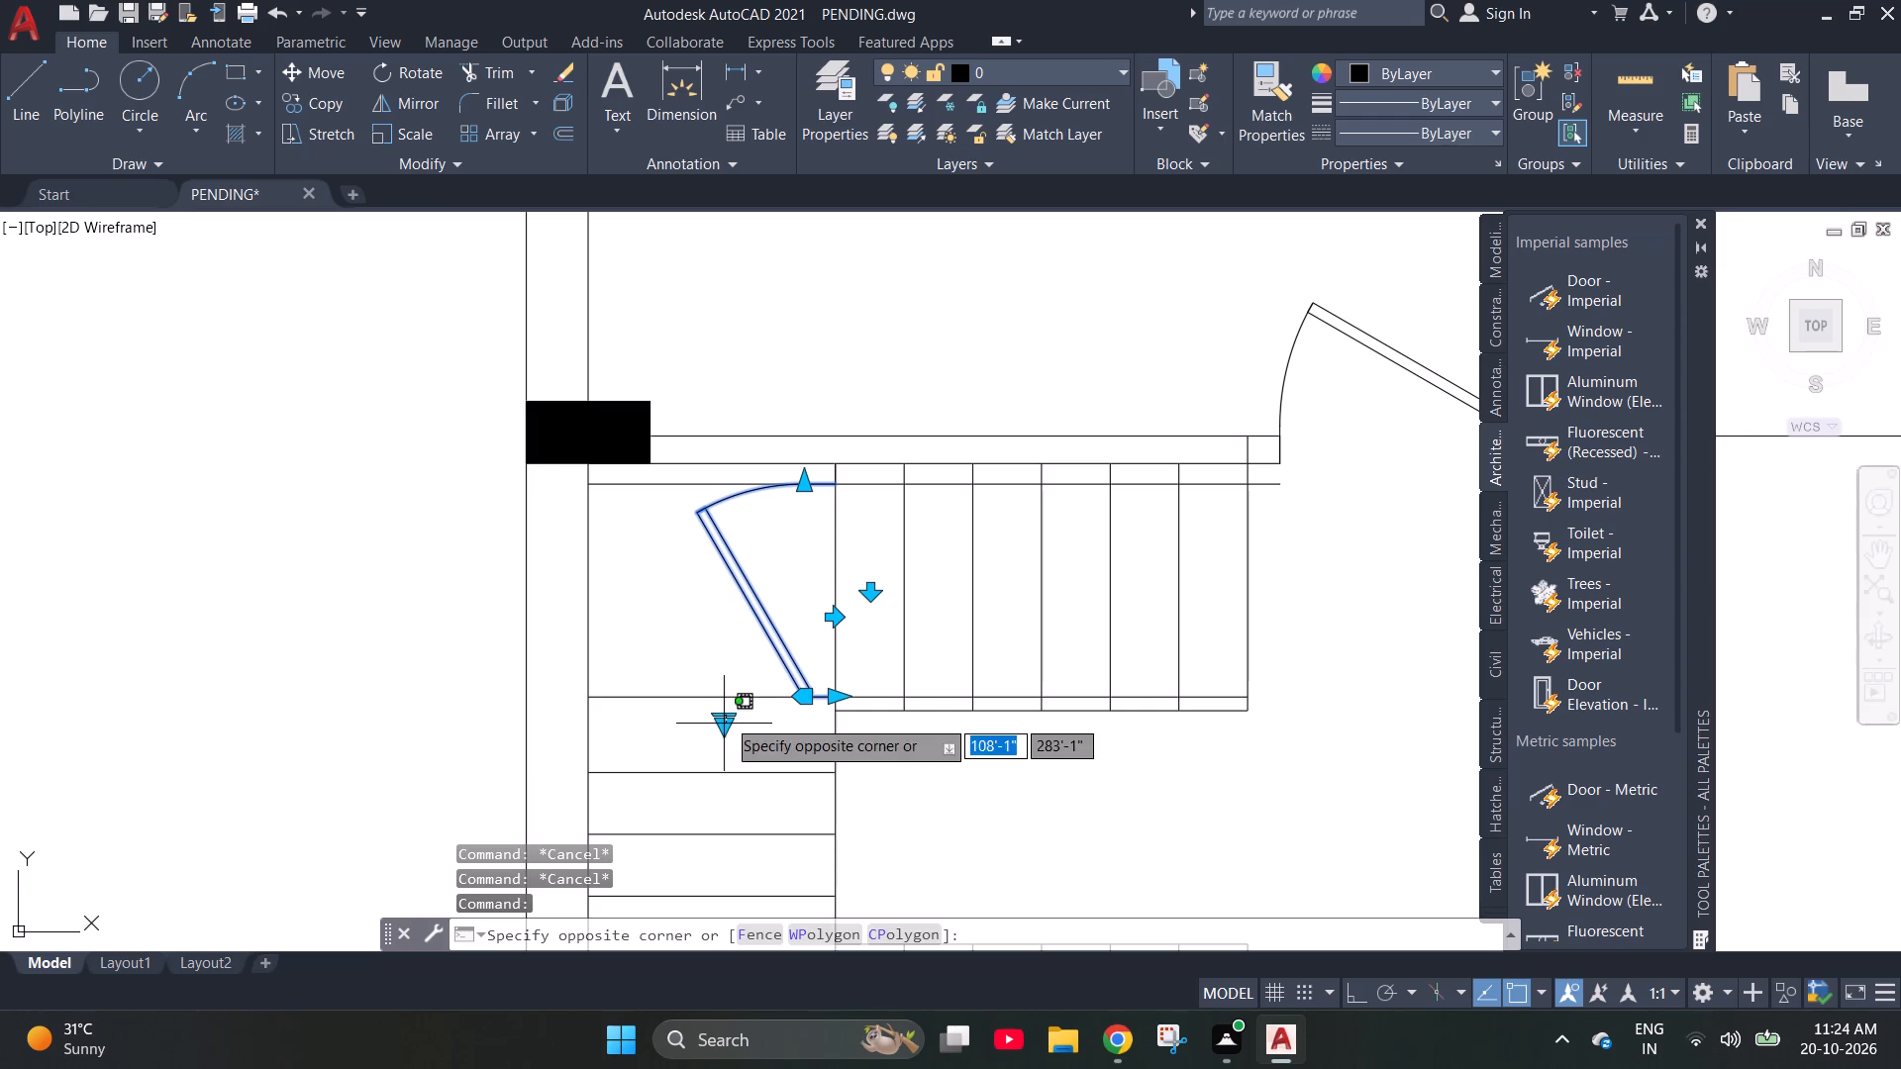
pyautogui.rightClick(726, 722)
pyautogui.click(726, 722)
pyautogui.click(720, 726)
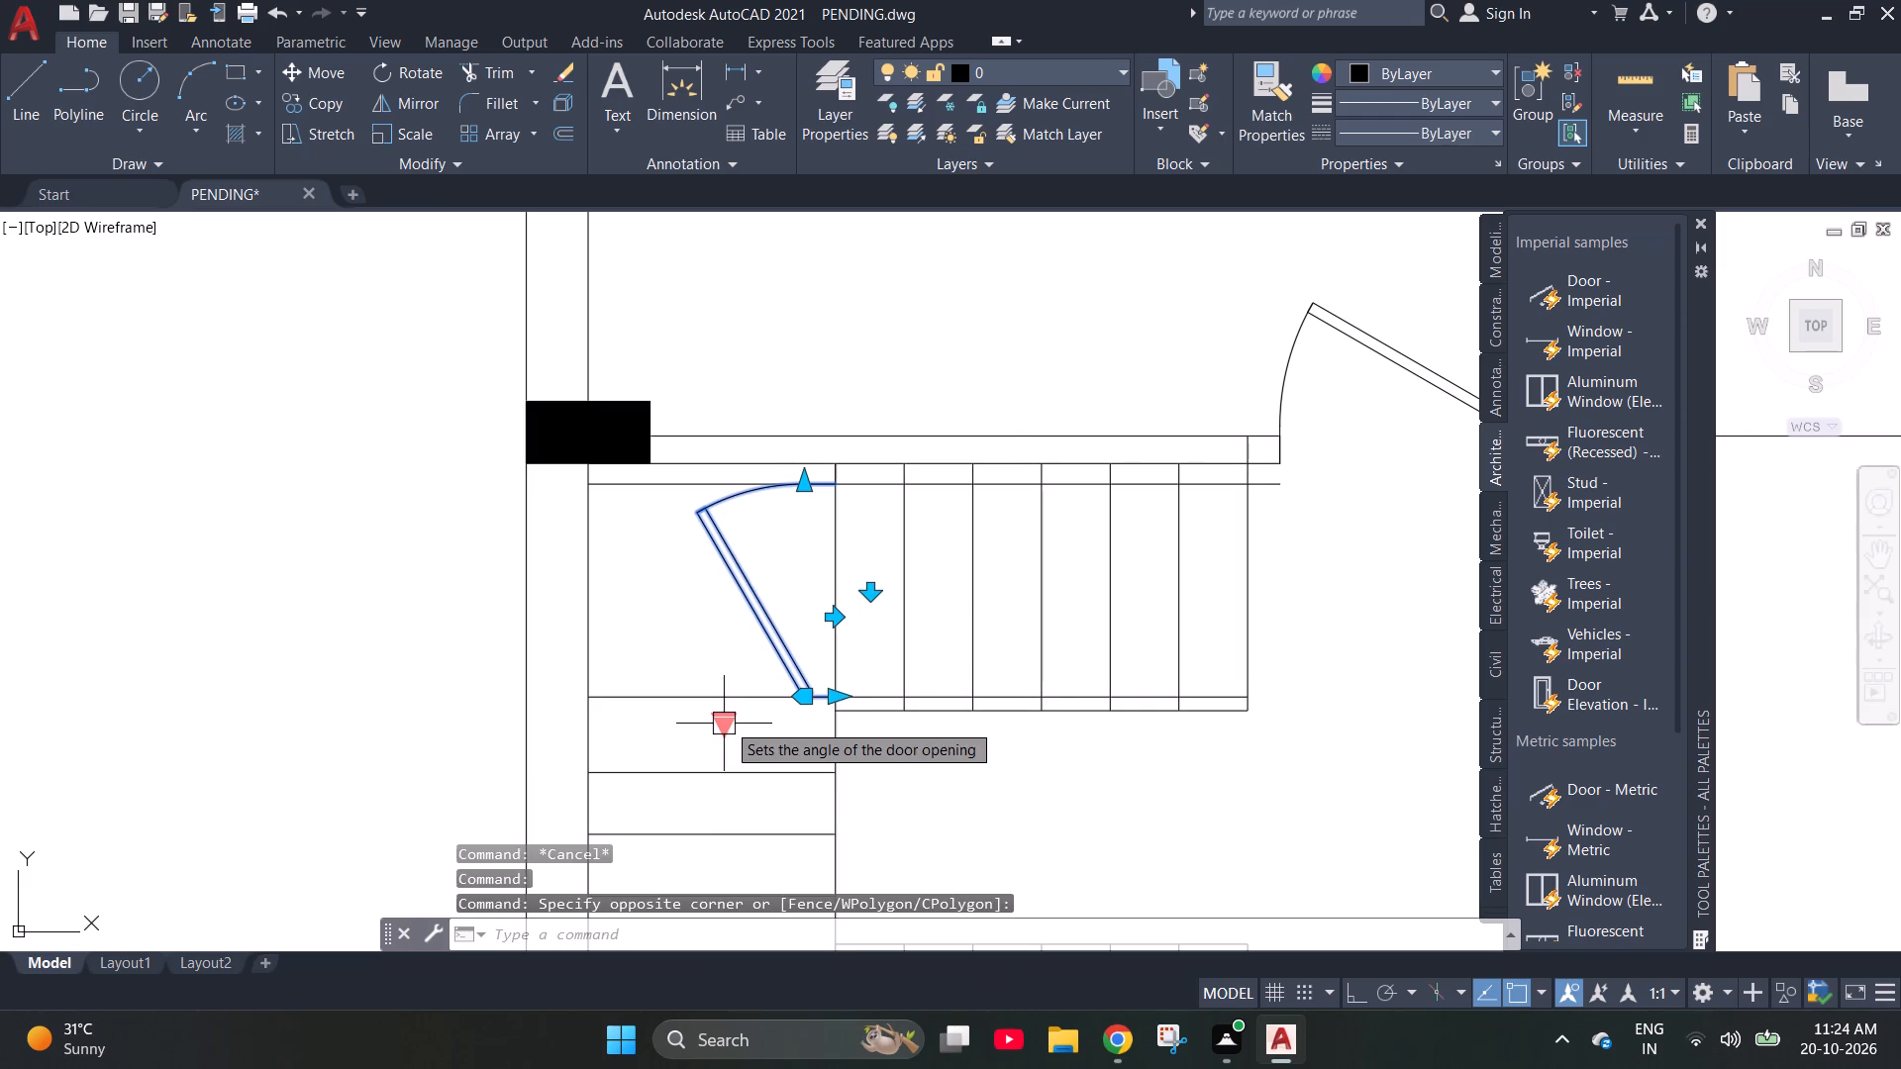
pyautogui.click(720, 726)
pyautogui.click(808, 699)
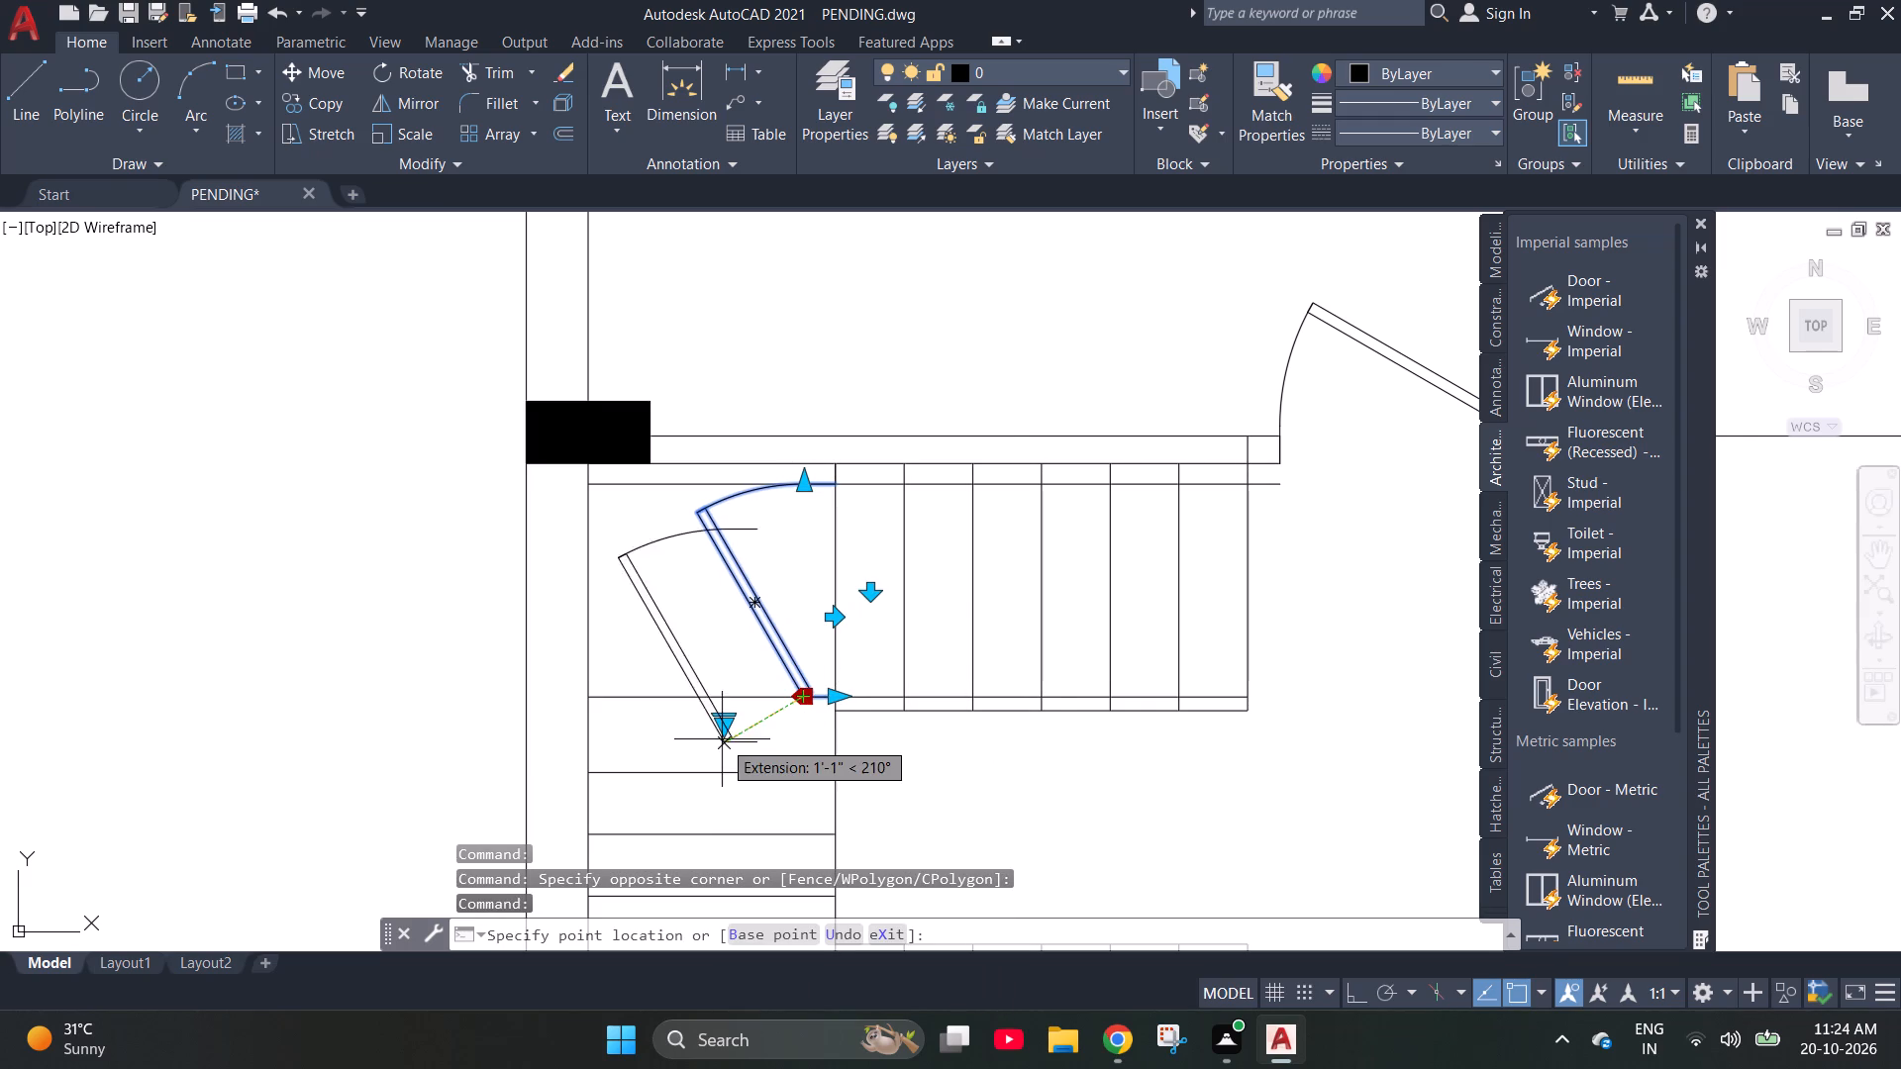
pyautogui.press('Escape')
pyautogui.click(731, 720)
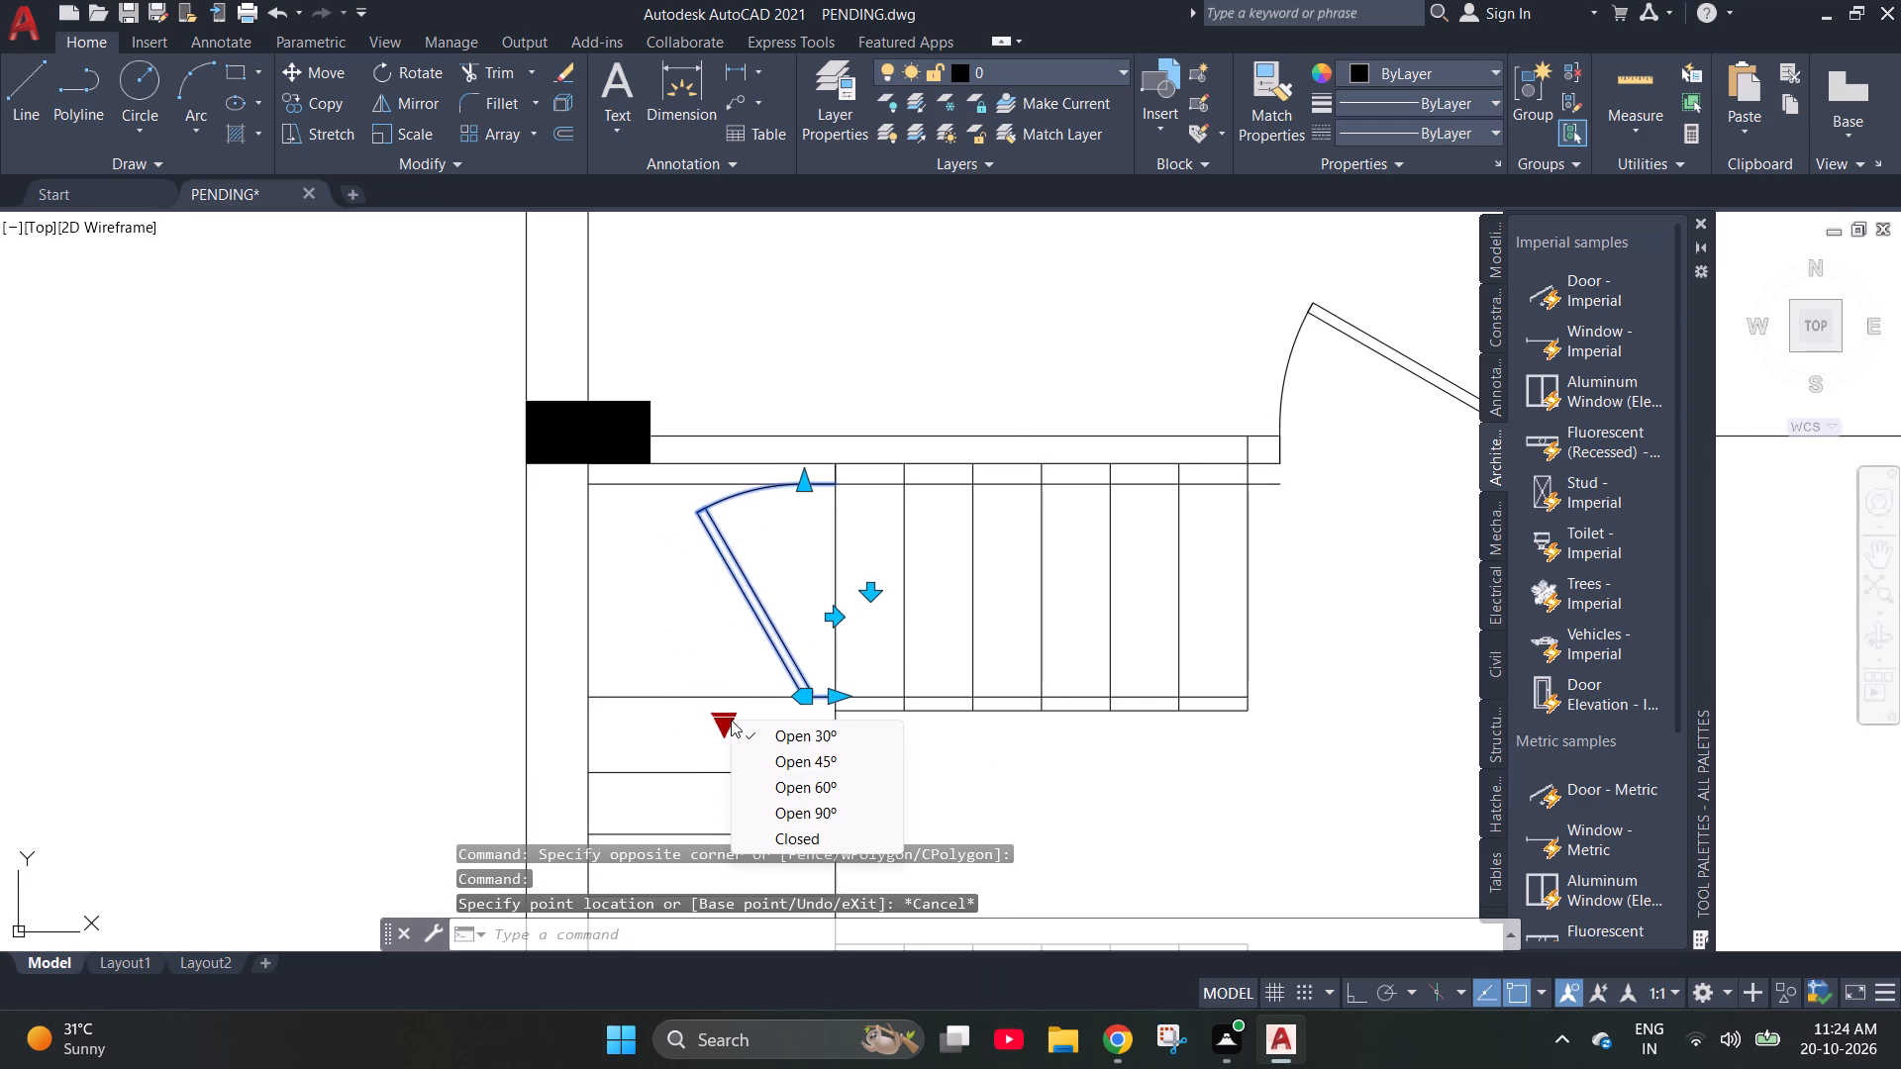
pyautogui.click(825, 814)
# Flip the staircase door so it hinges at the upper end of the flight's left edge.
pyautogui.scroll(-1, 829, 812)
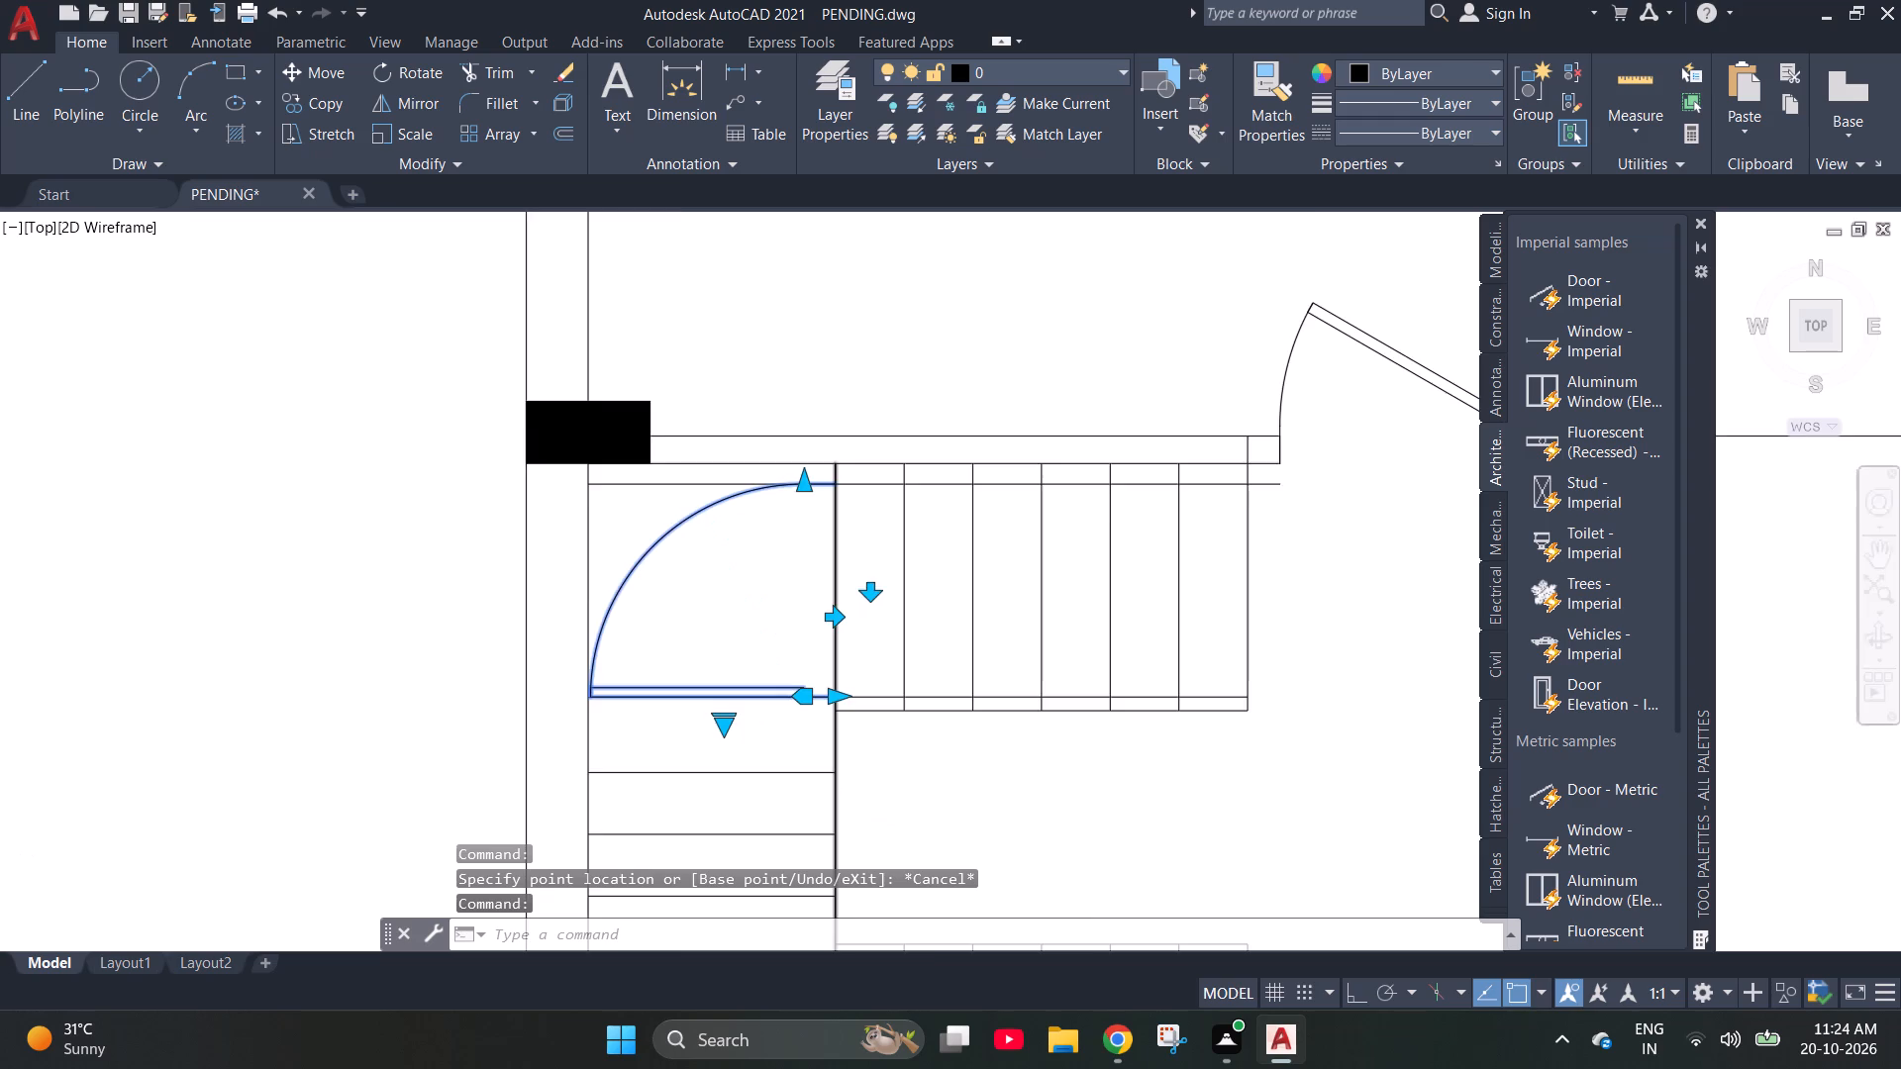
pyautogui.scroll(-1, 671, 894)
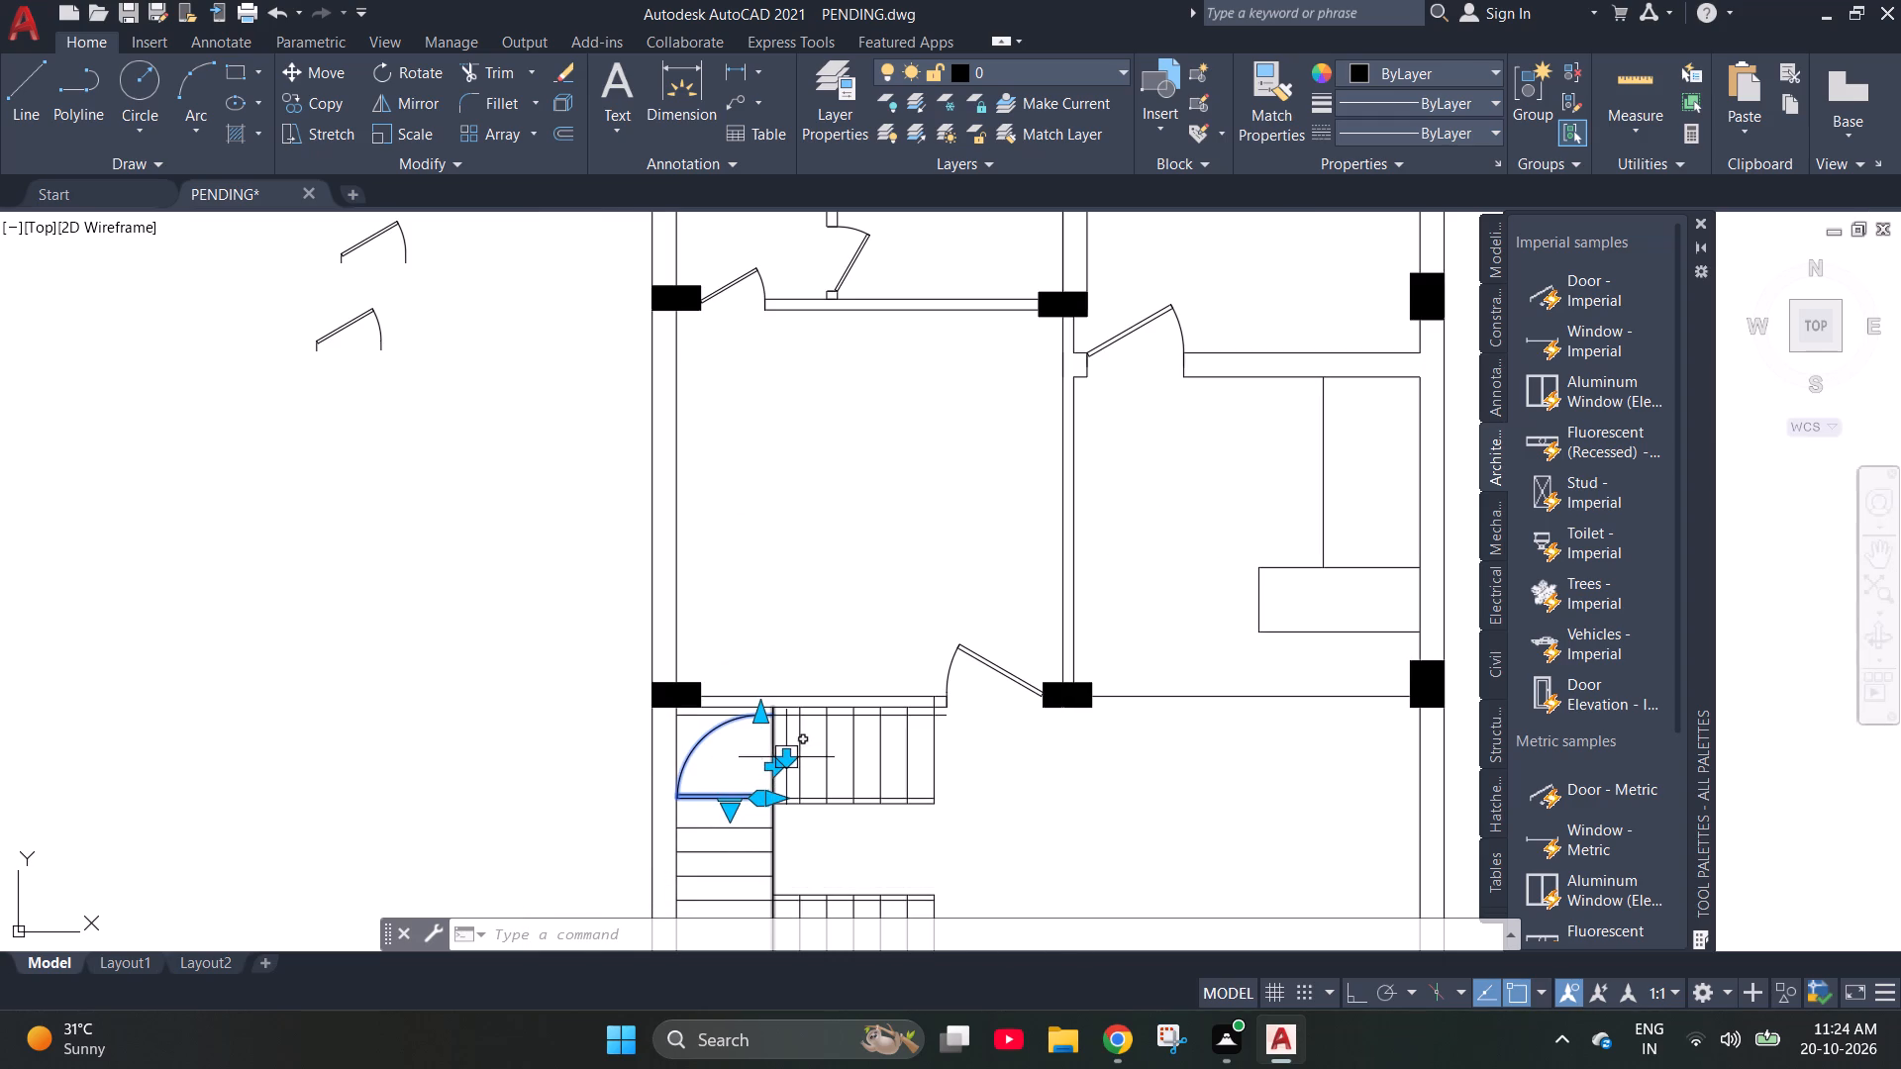
pyautogui.click(790, 760)
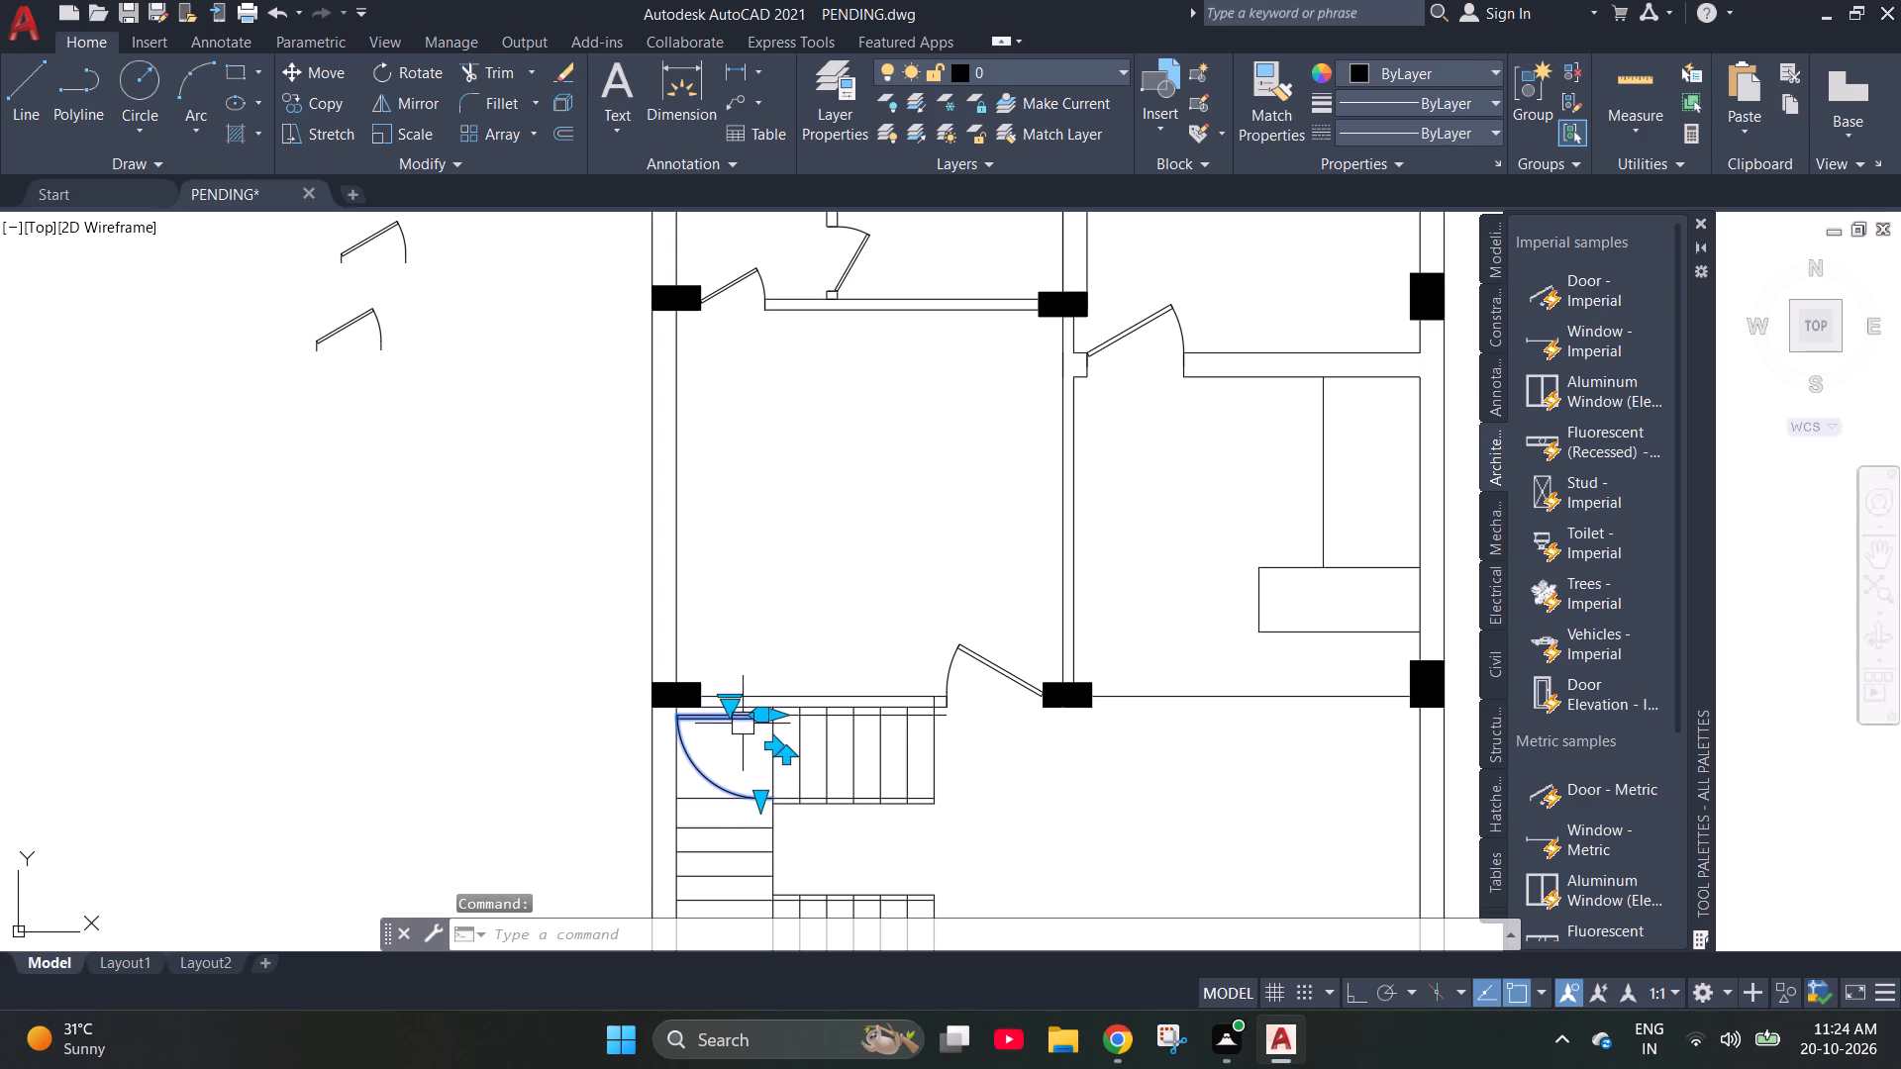
# Set the flipped staircase door's opening angle to Open 30º.
pyautogui.click(732, 706)
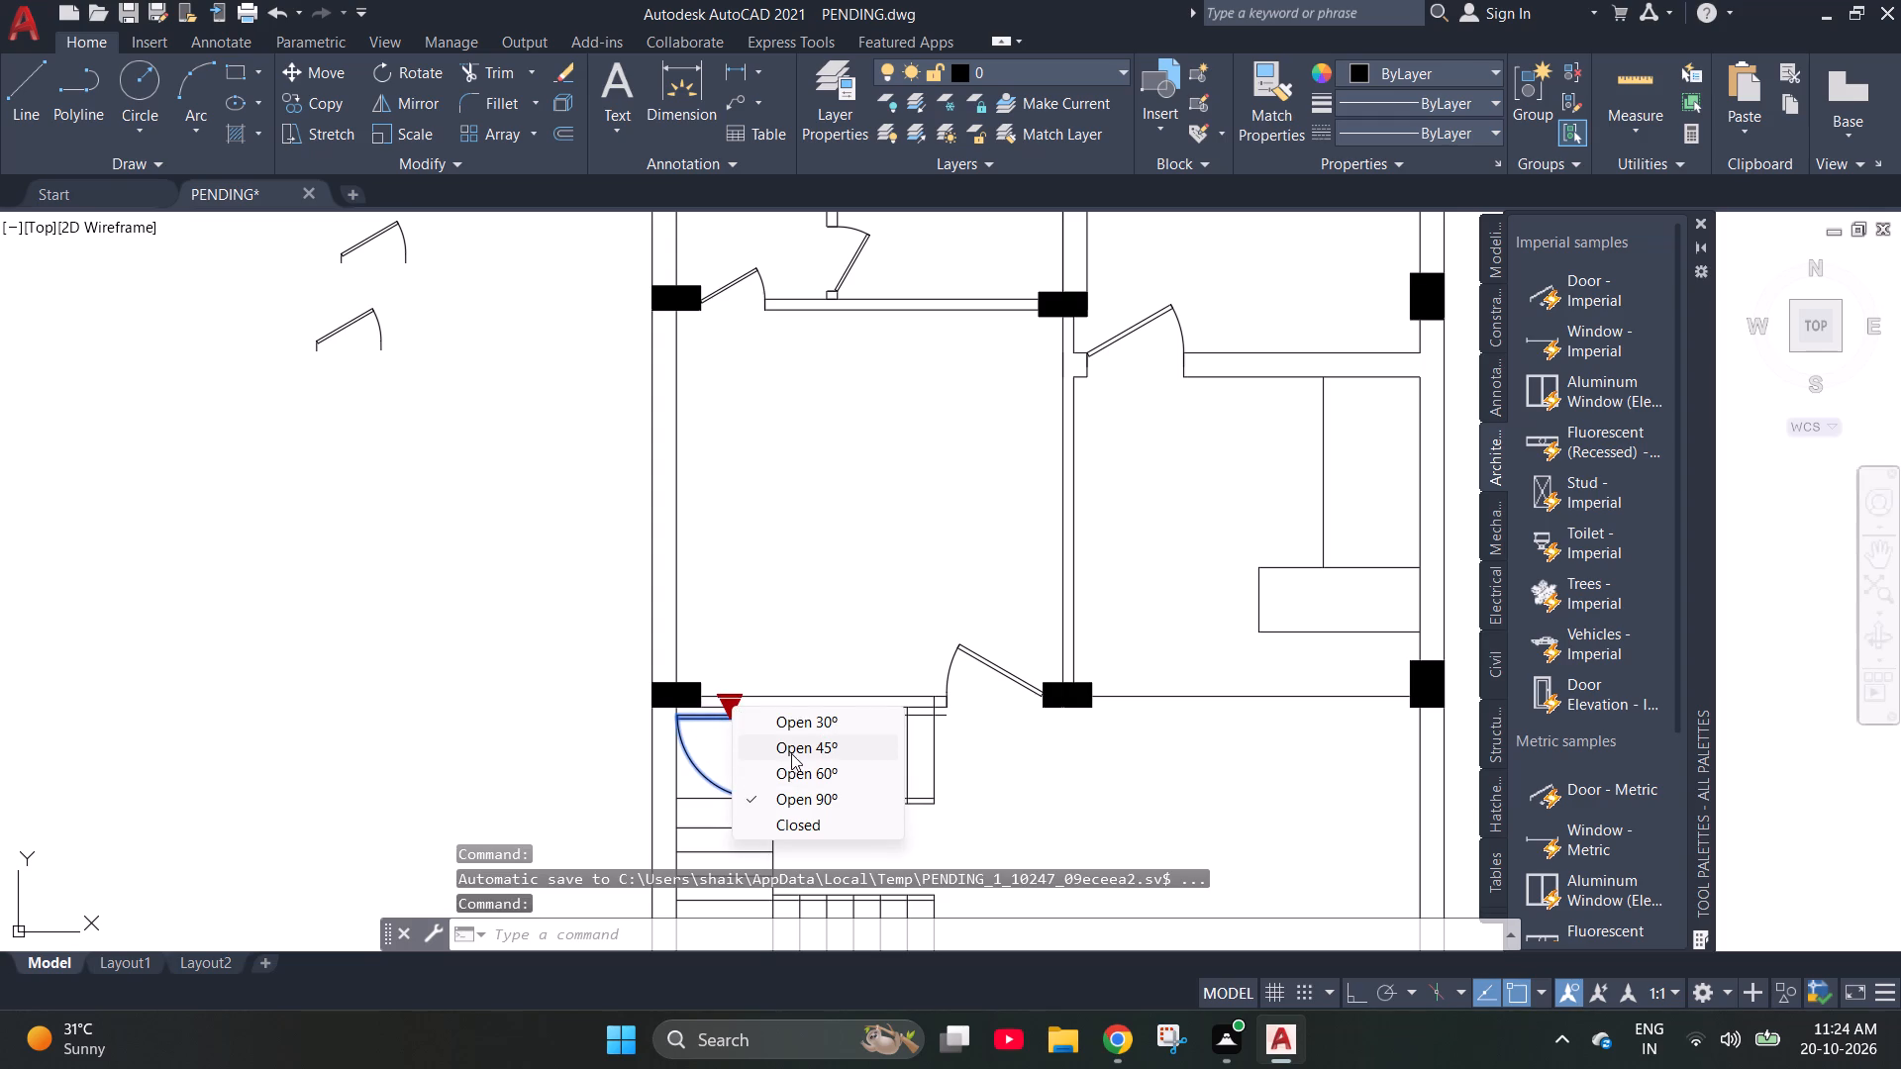
pyautogui.click(808, 721)
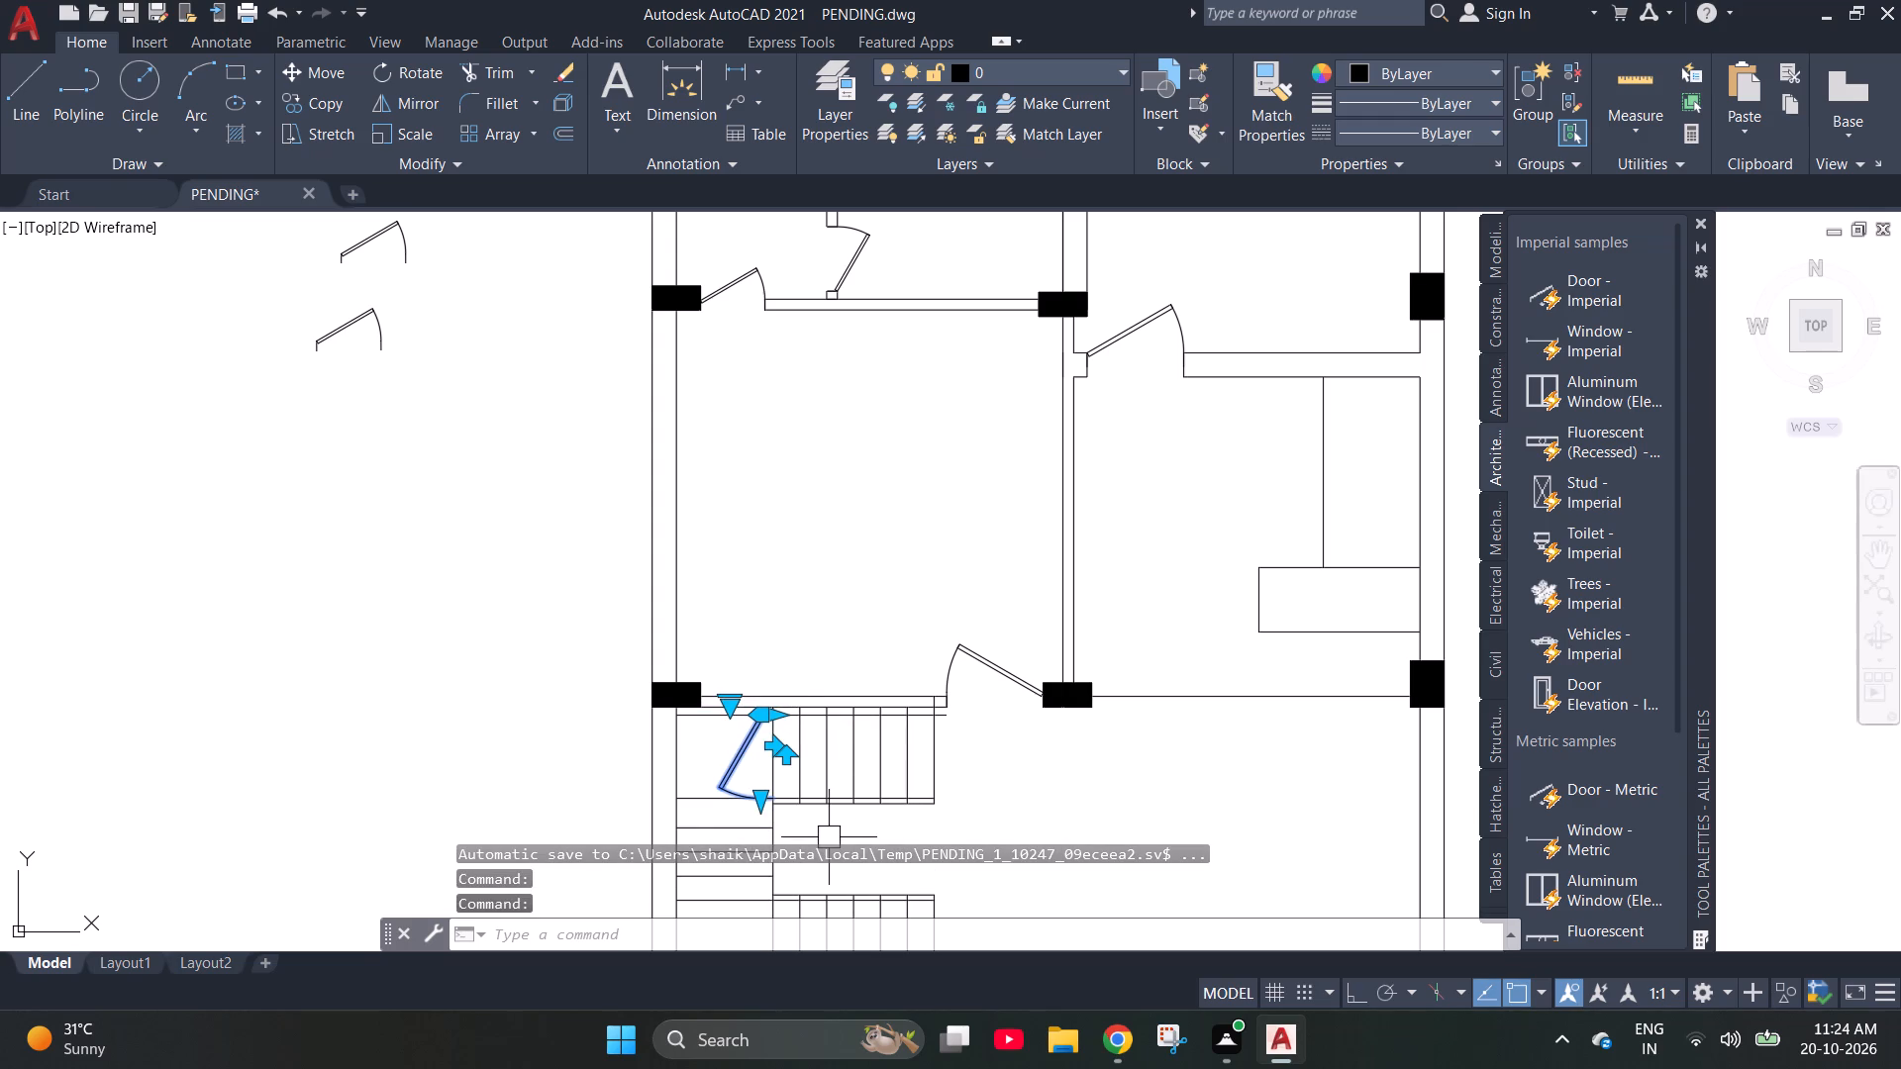
pyautogui.press('Escape')
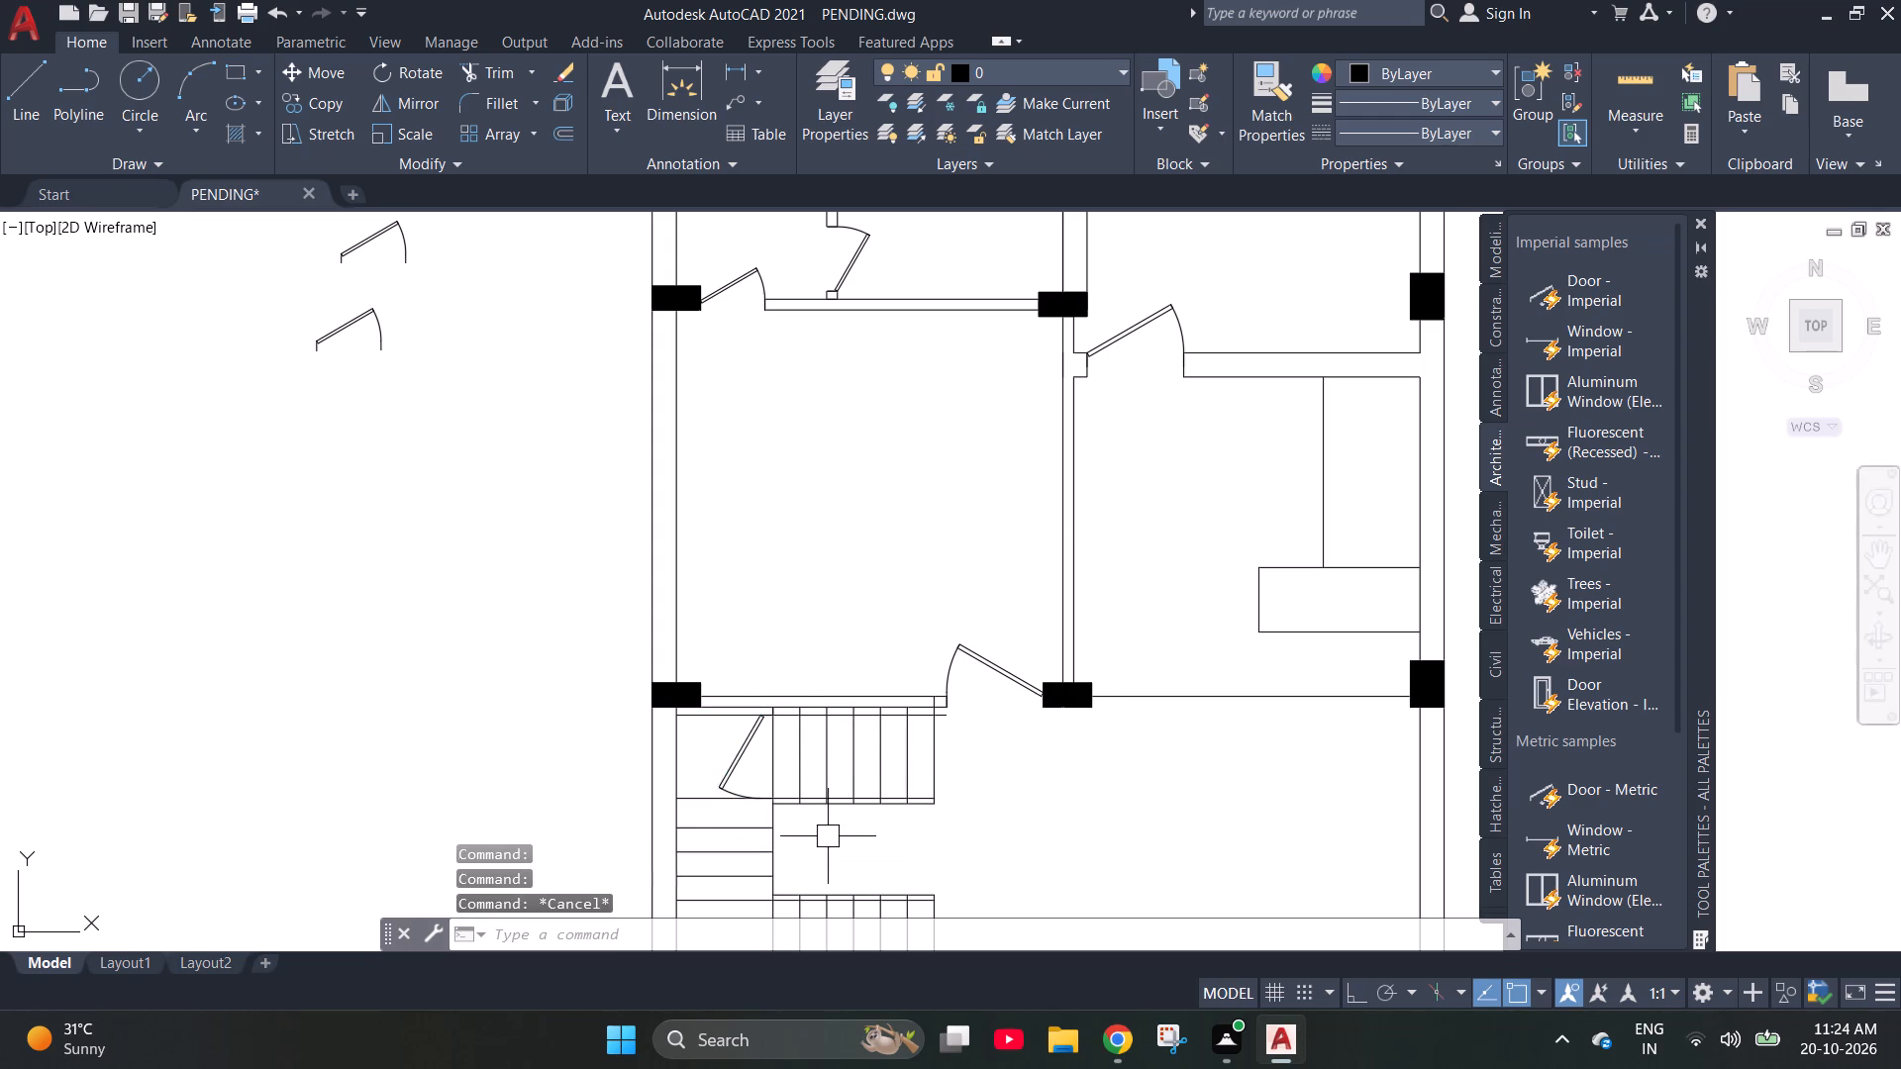
pyautogui.scroll(-1, 848, 831)
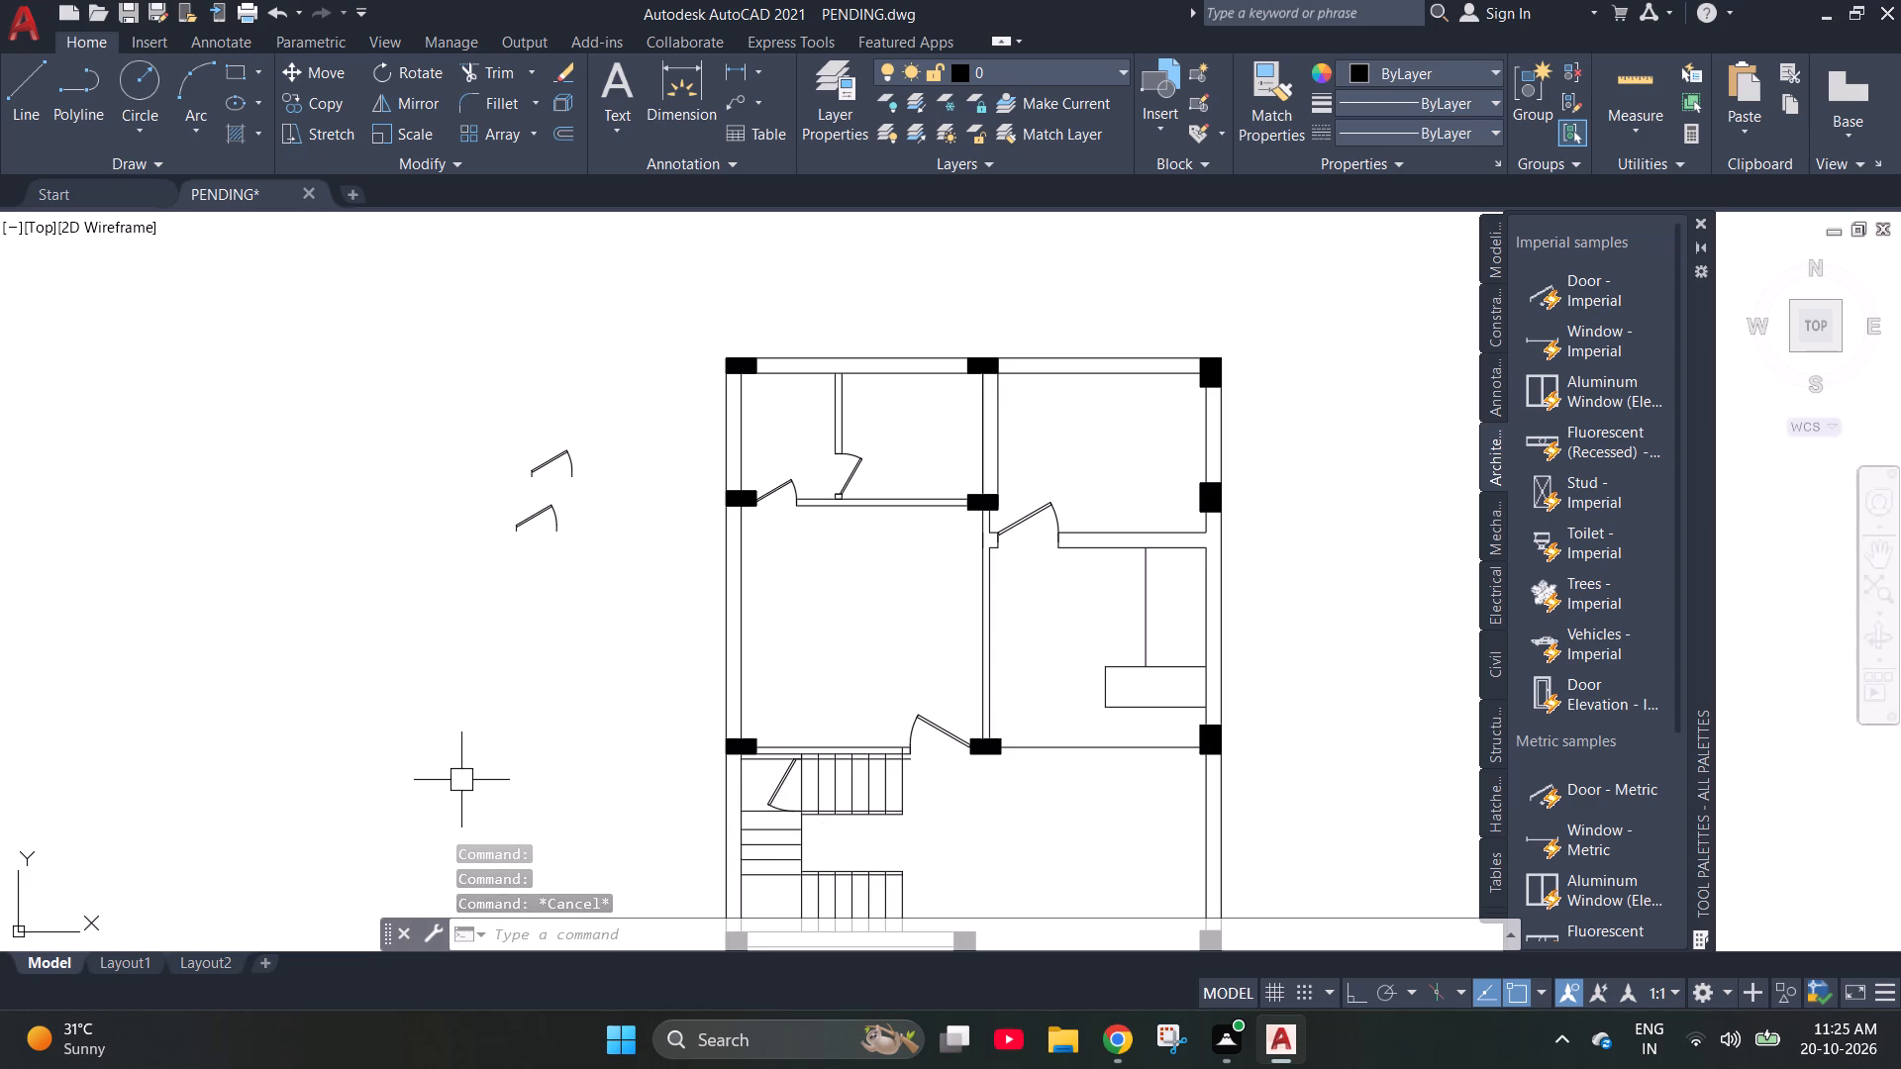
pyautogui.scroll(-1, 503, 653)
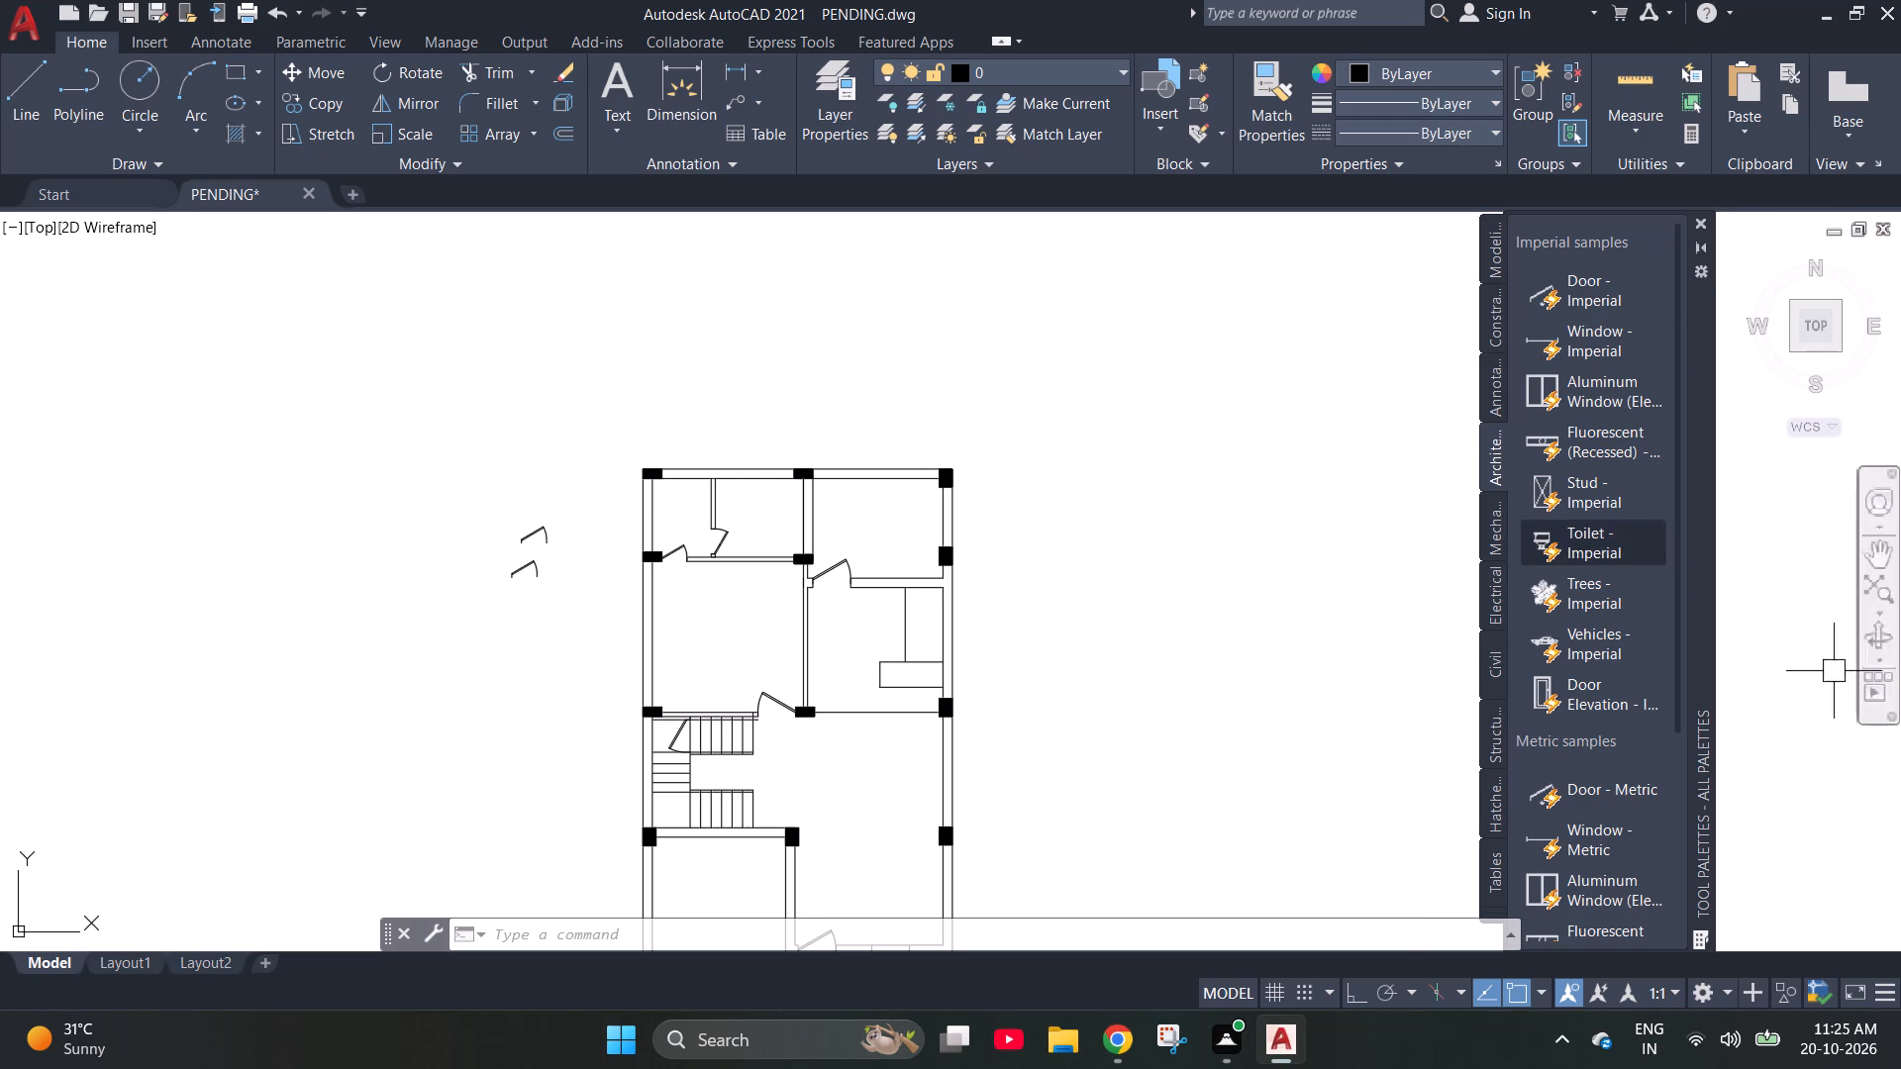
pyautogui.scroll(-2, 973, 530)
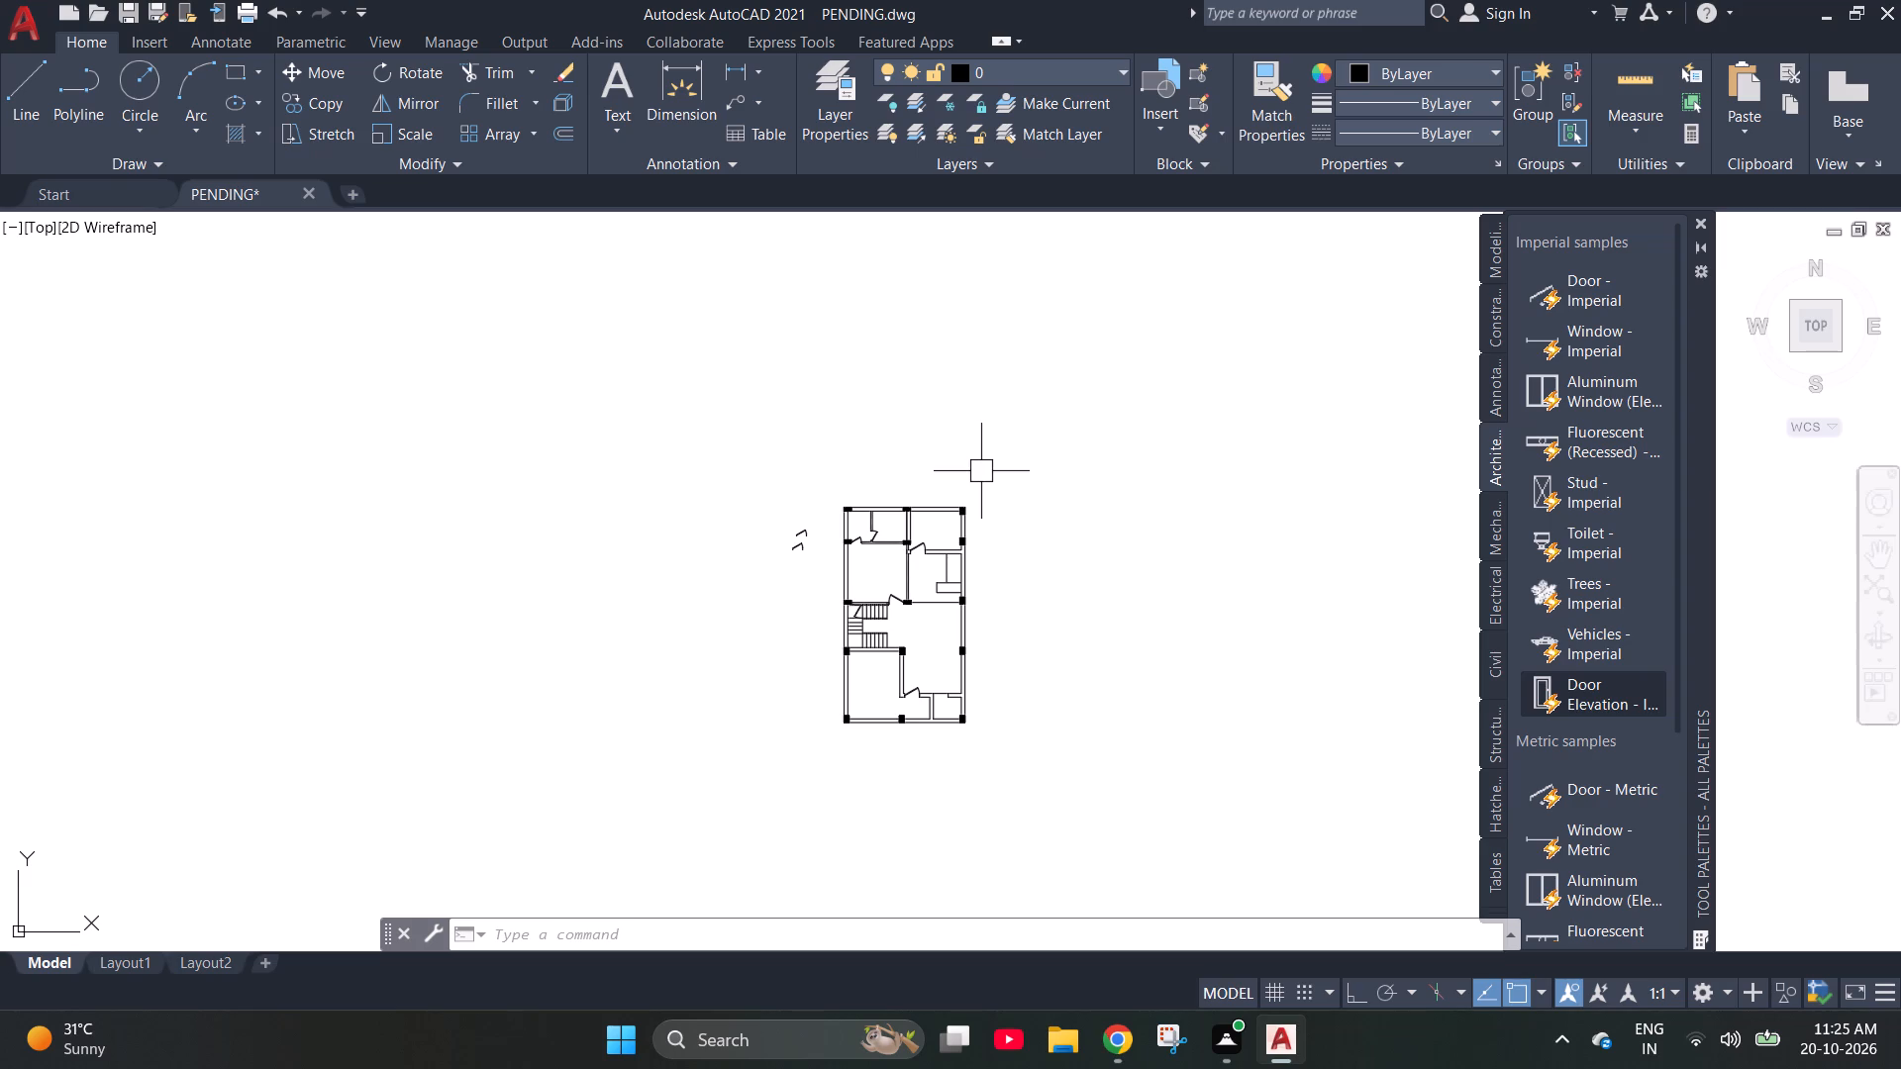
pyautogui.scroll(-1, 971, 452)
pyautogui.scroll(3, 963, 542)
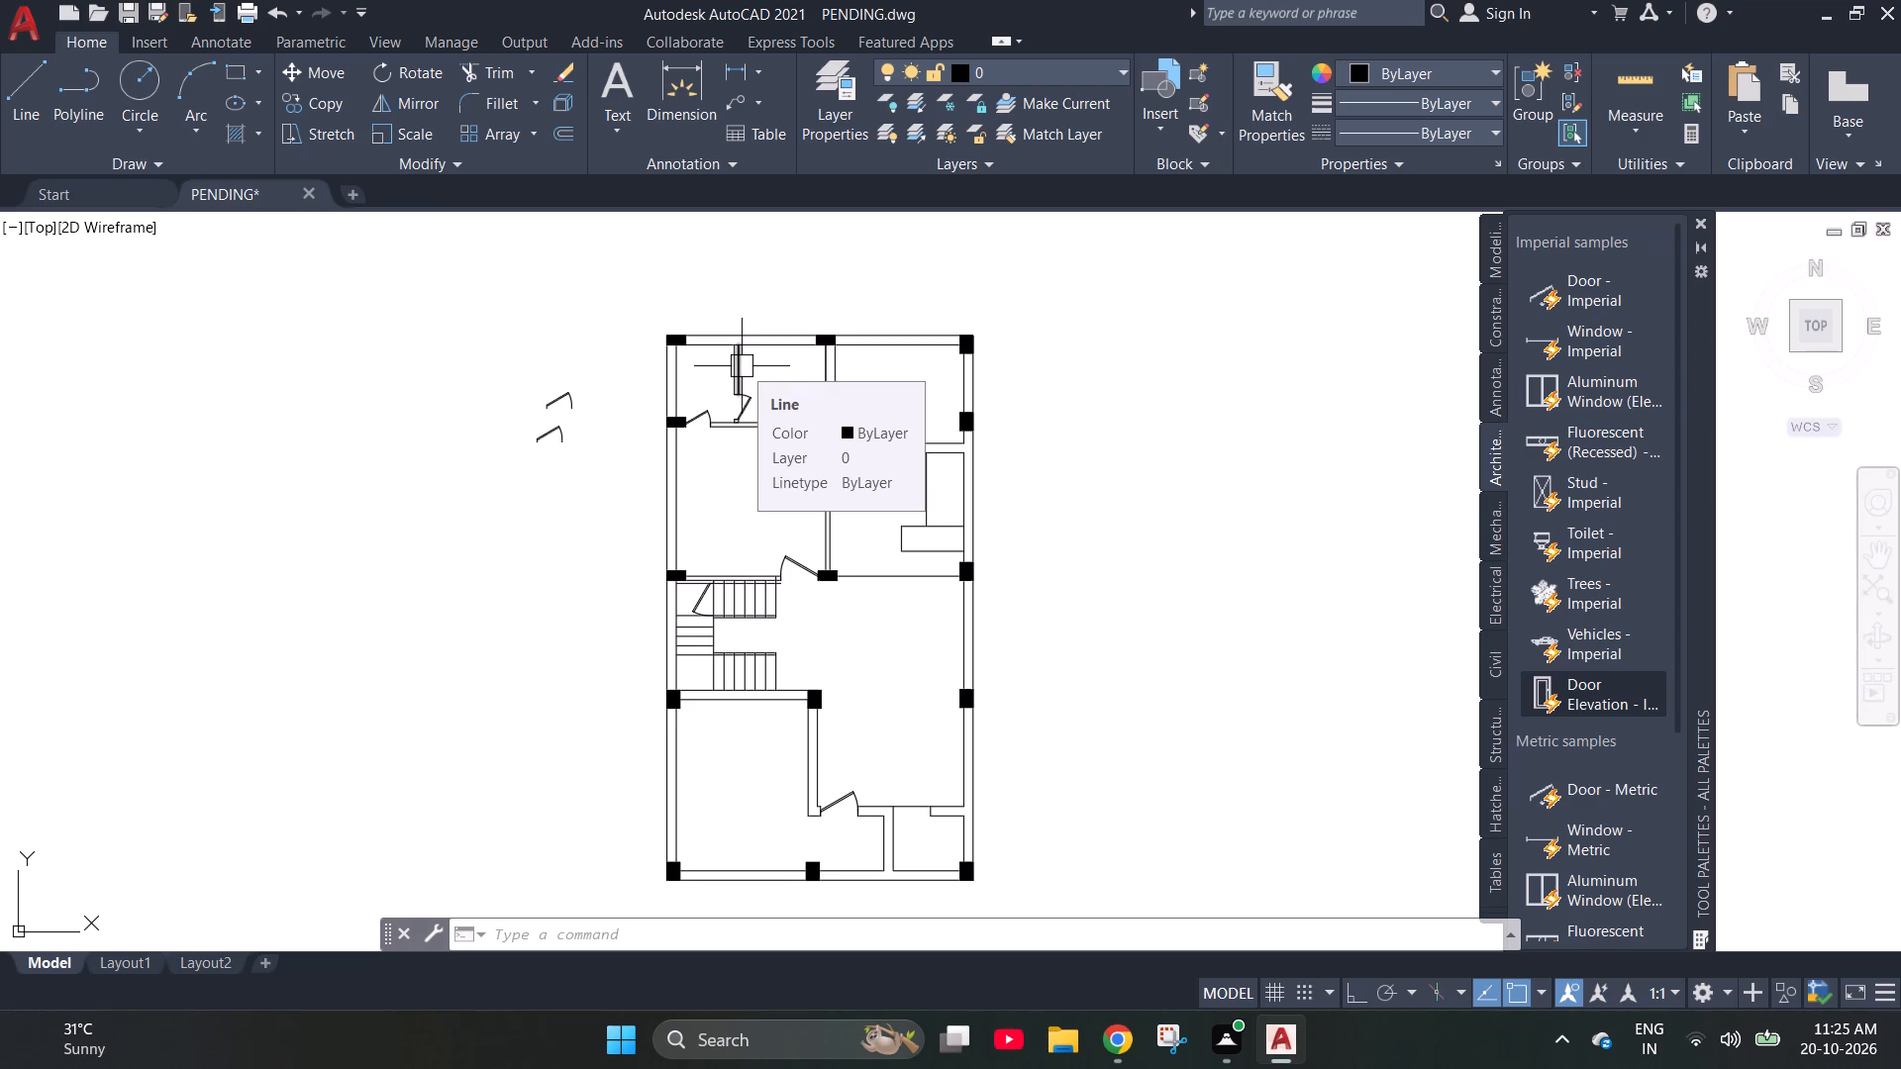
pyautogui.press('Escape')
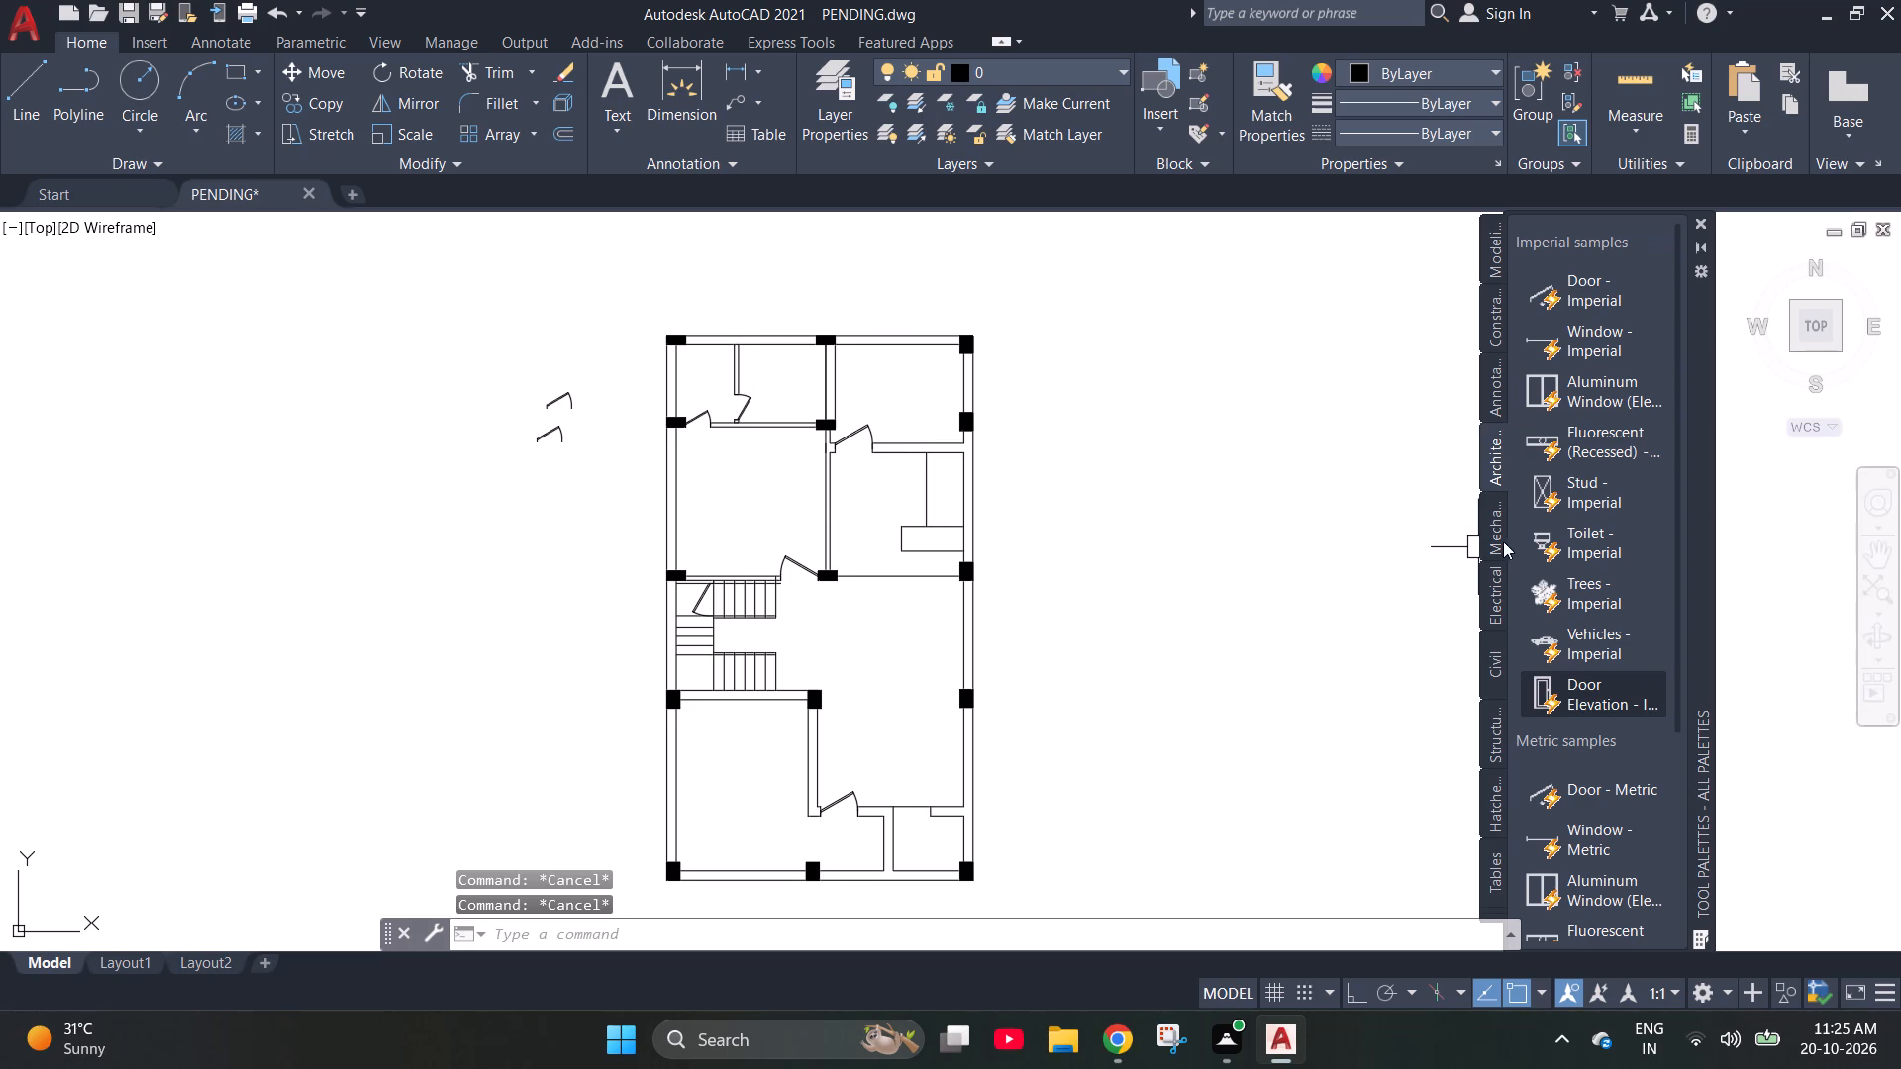
# Look through the Architectural and Civil tool palettes for sample blocks suited to the floor plan.
pyautogui.scroll(-2, 1596, 502)
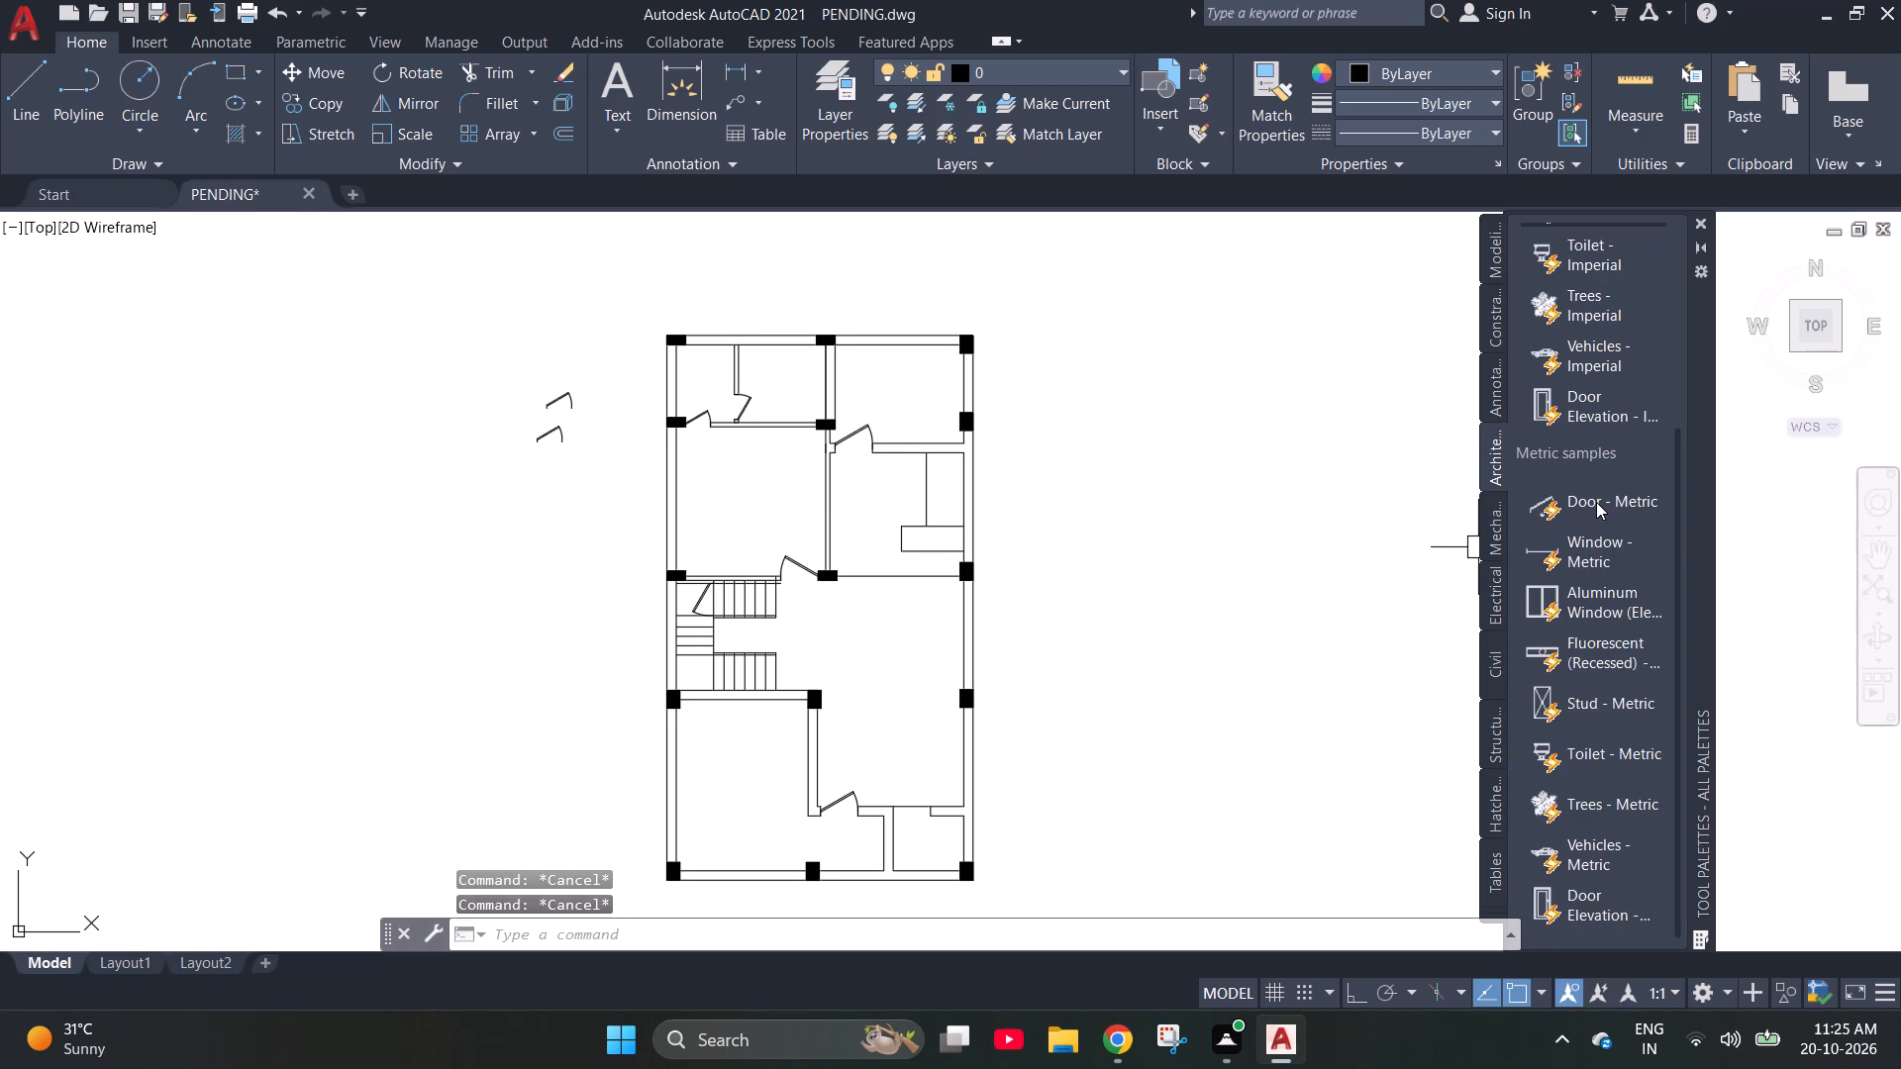
pyautogui.click(1493, 445)
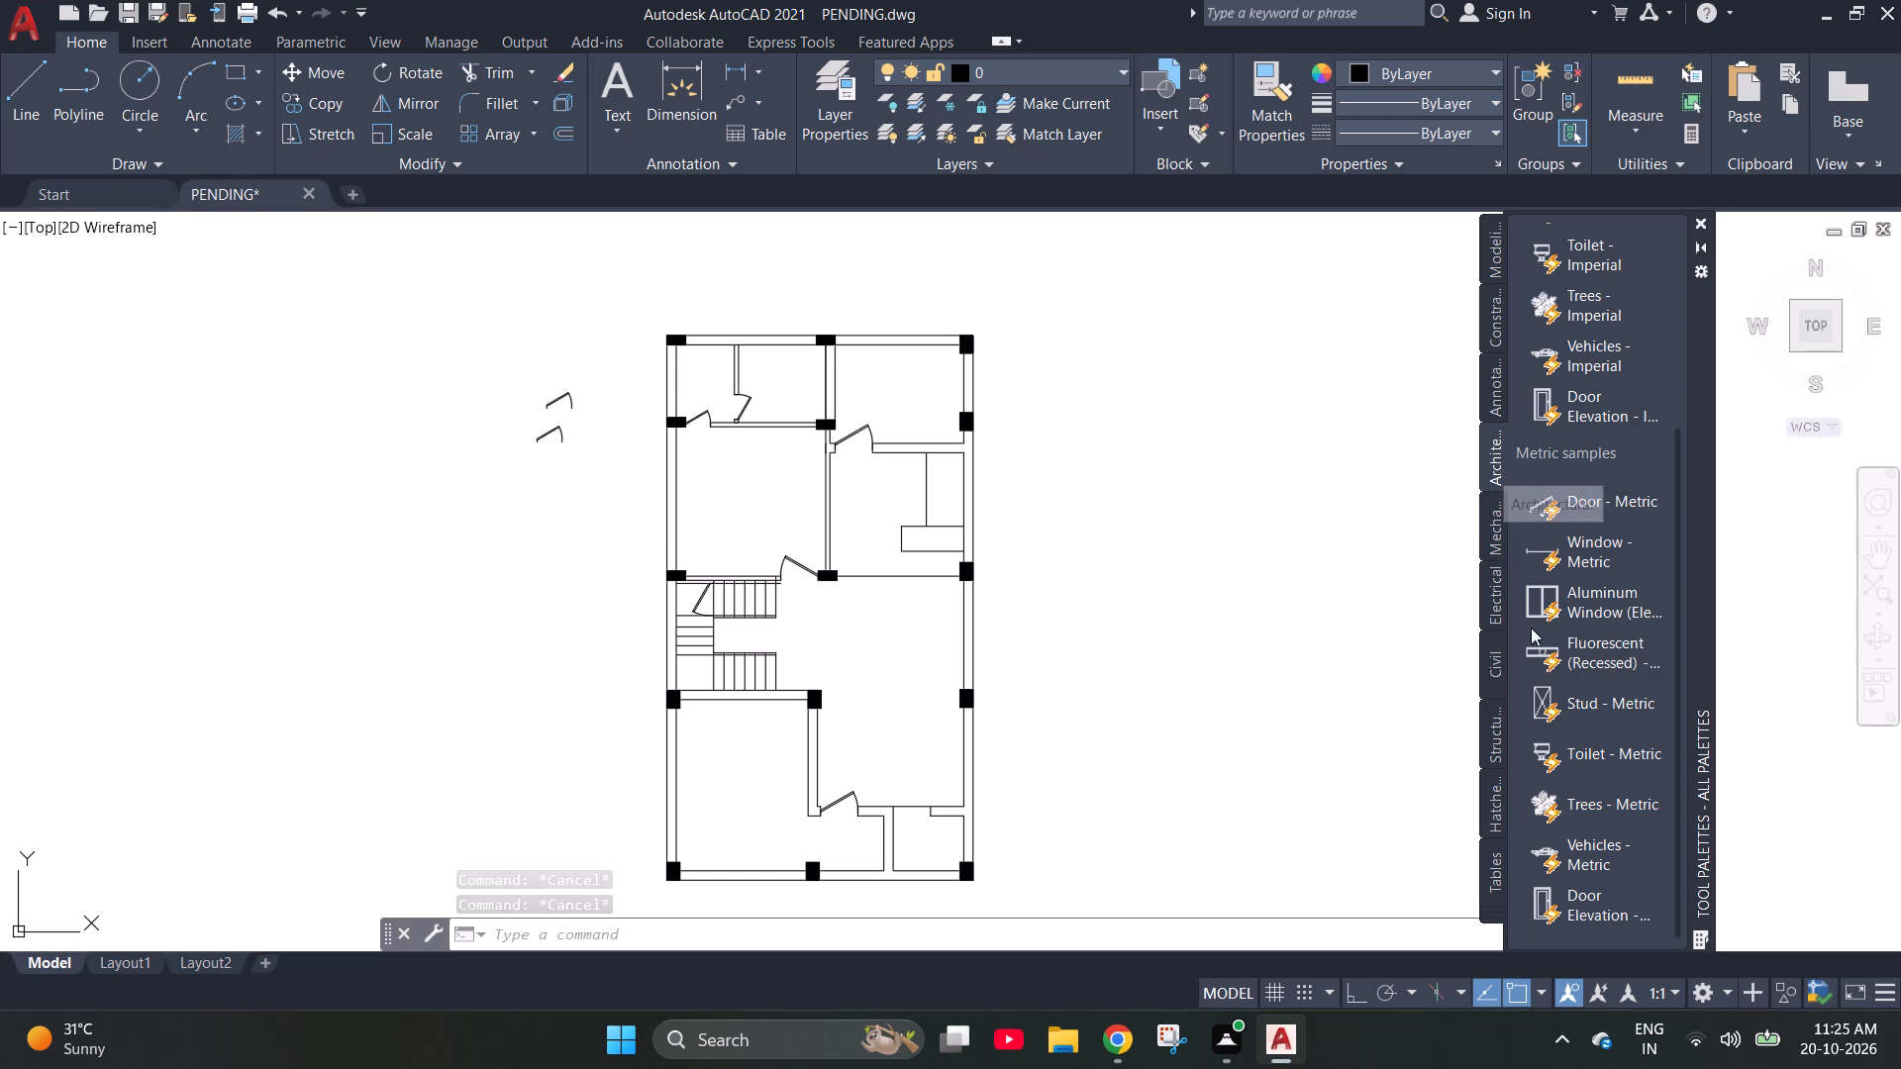
pyautogui.click(1502, 677)
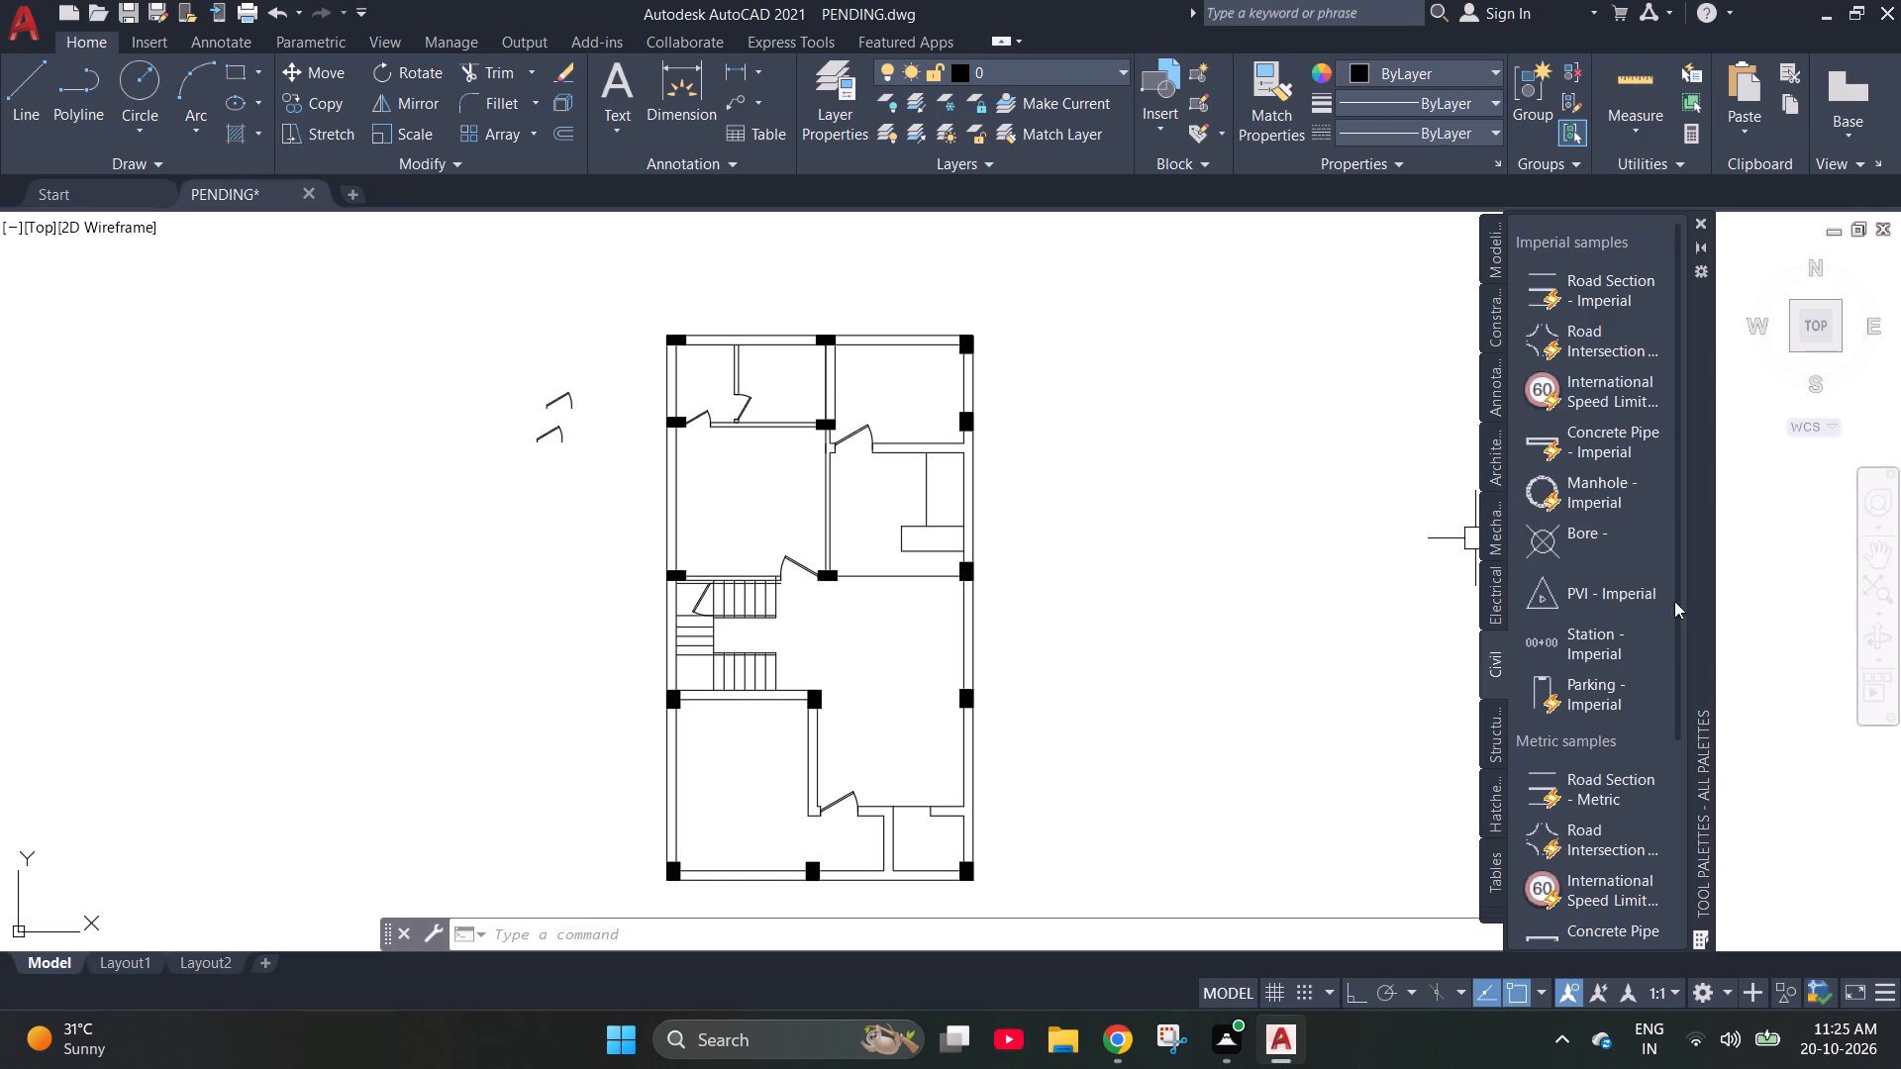
pyautogui.scroll(-2, 1674, 622)
pyautogui.scroll(3, 1602, 866)
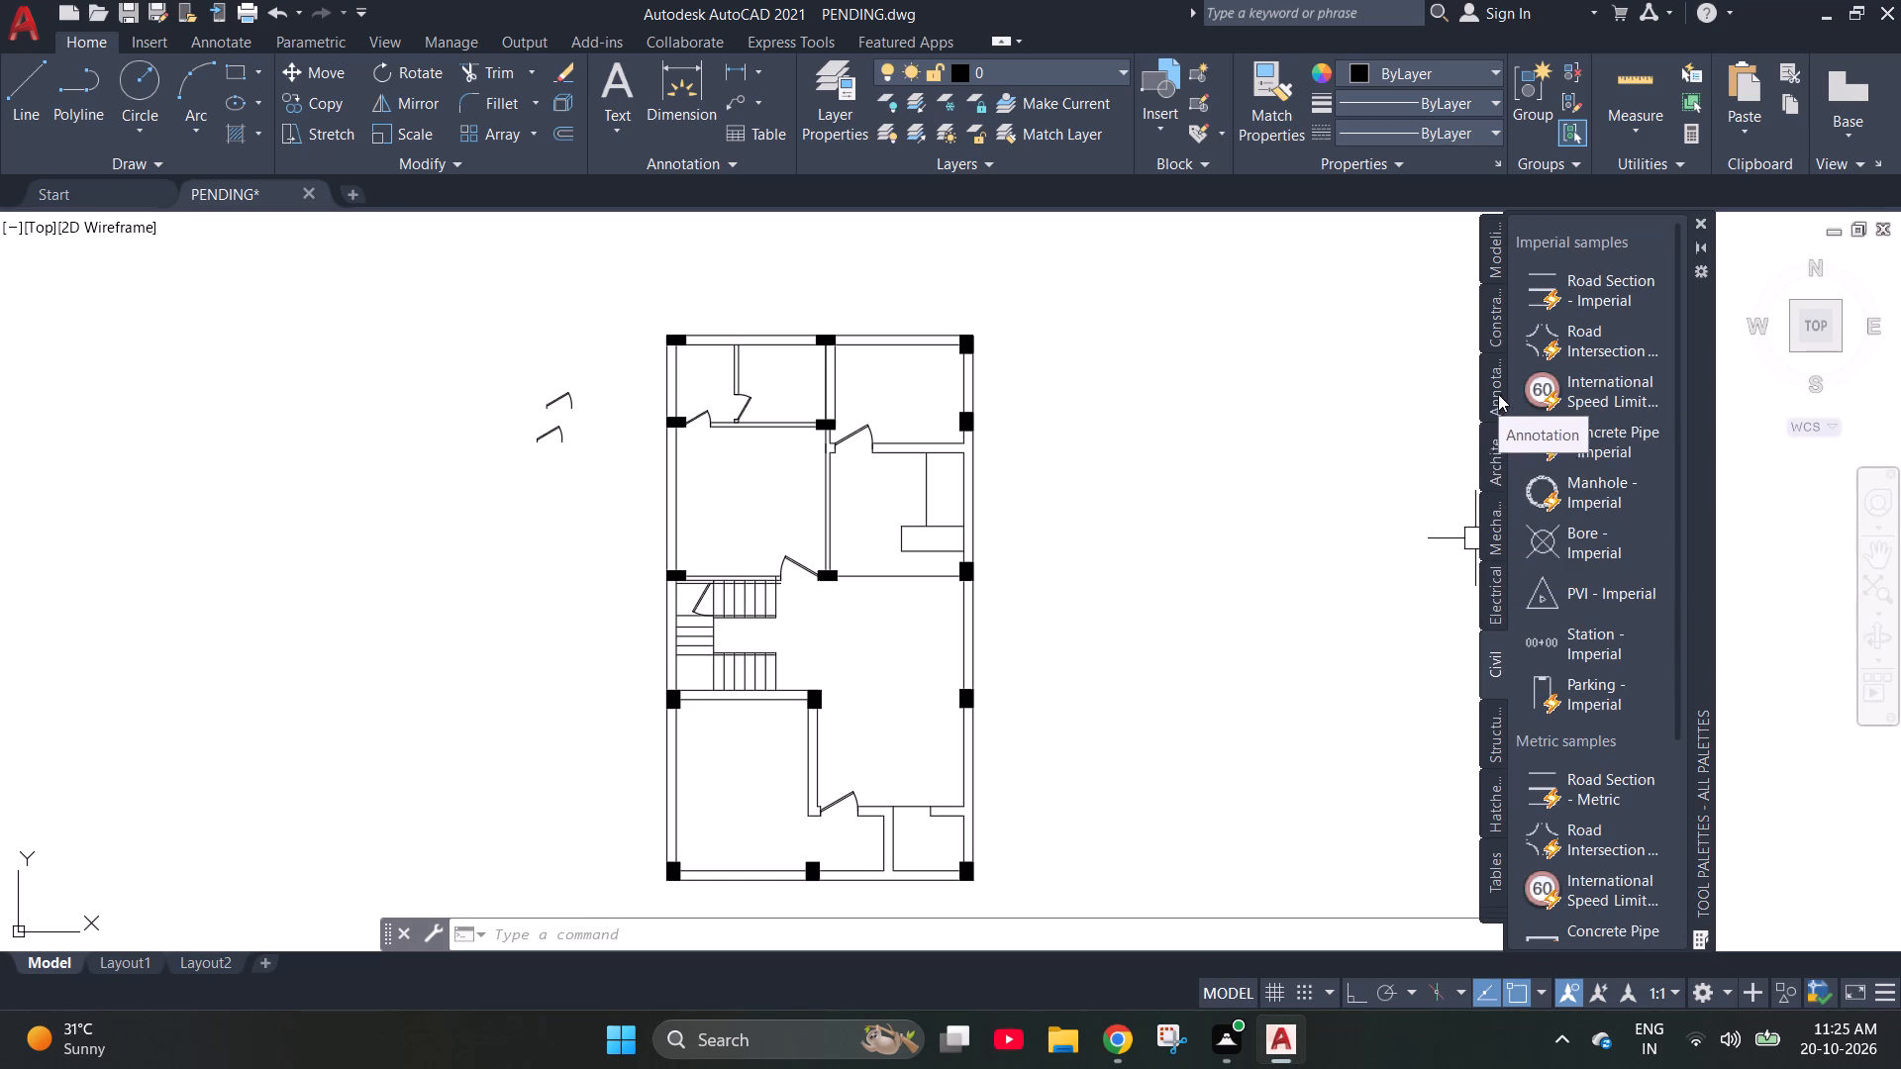
pyautogui.click(1492, 437)
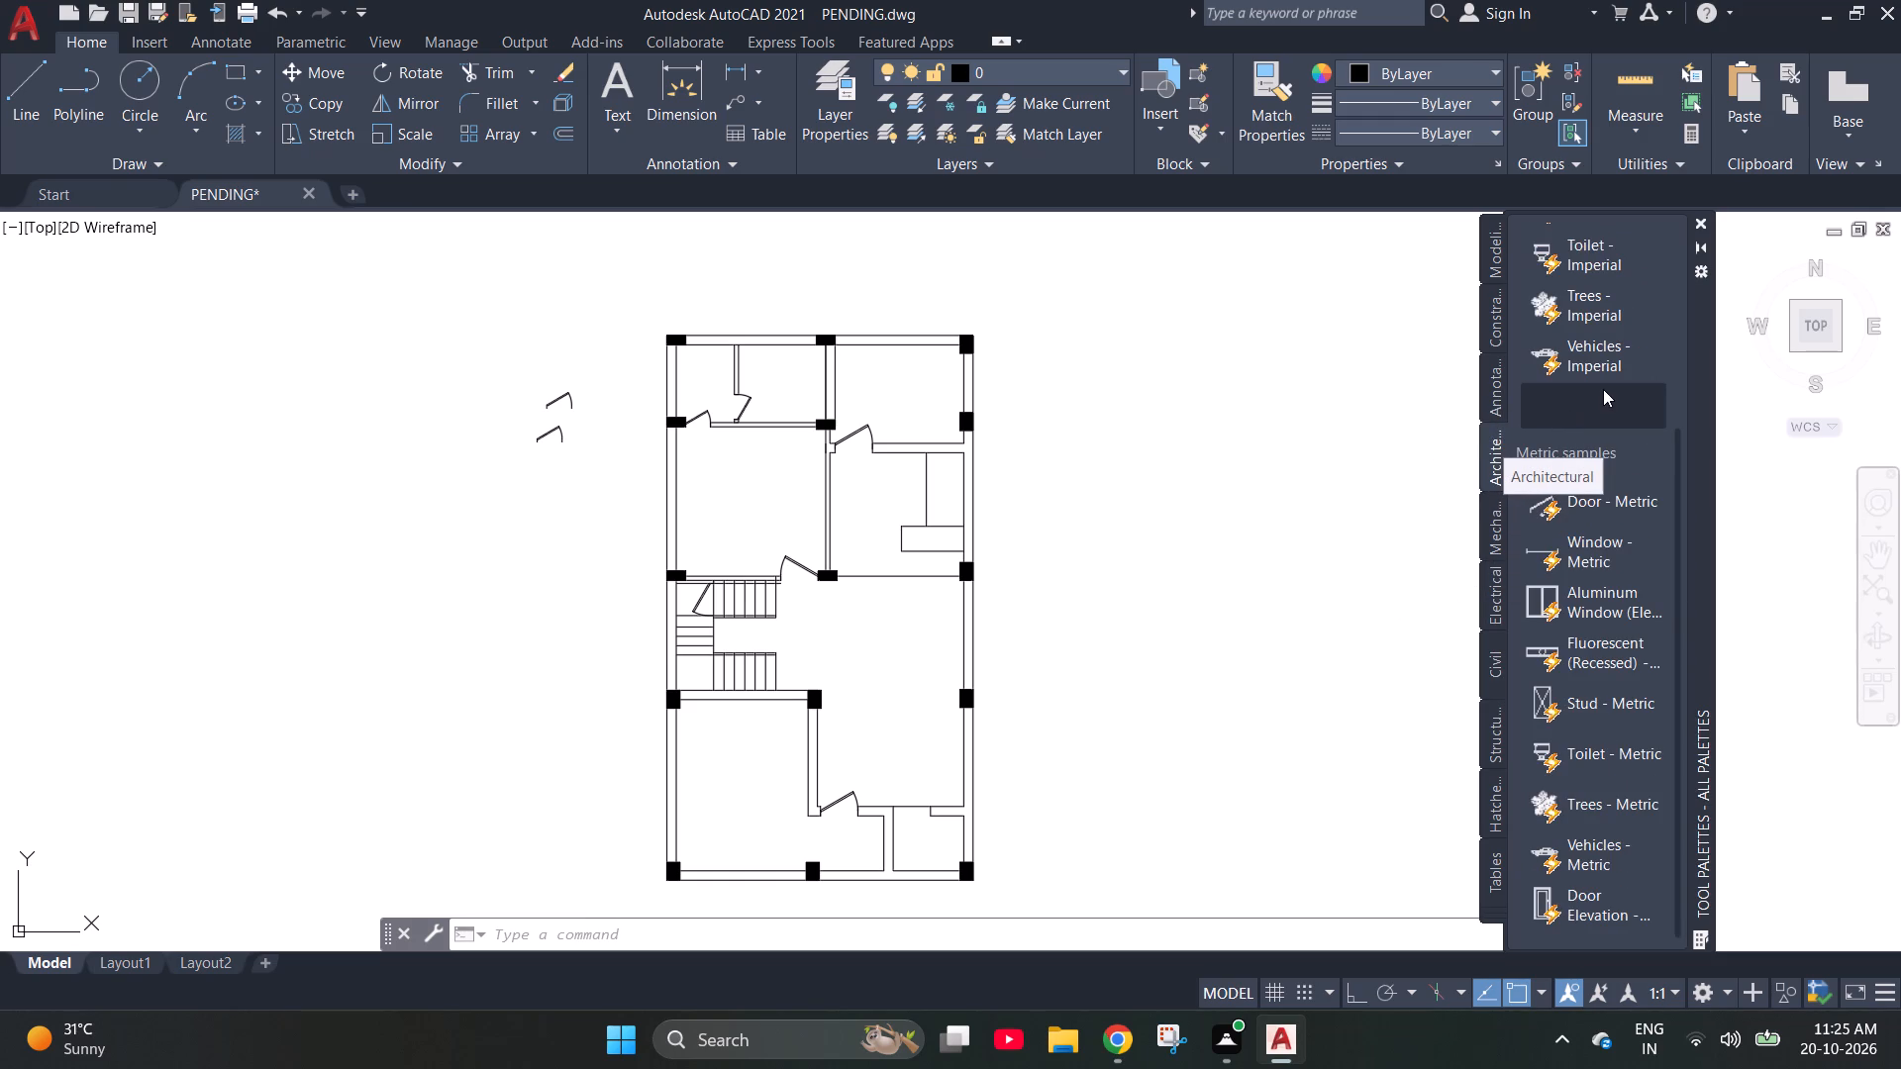
pyautogui.click(1650, 680)
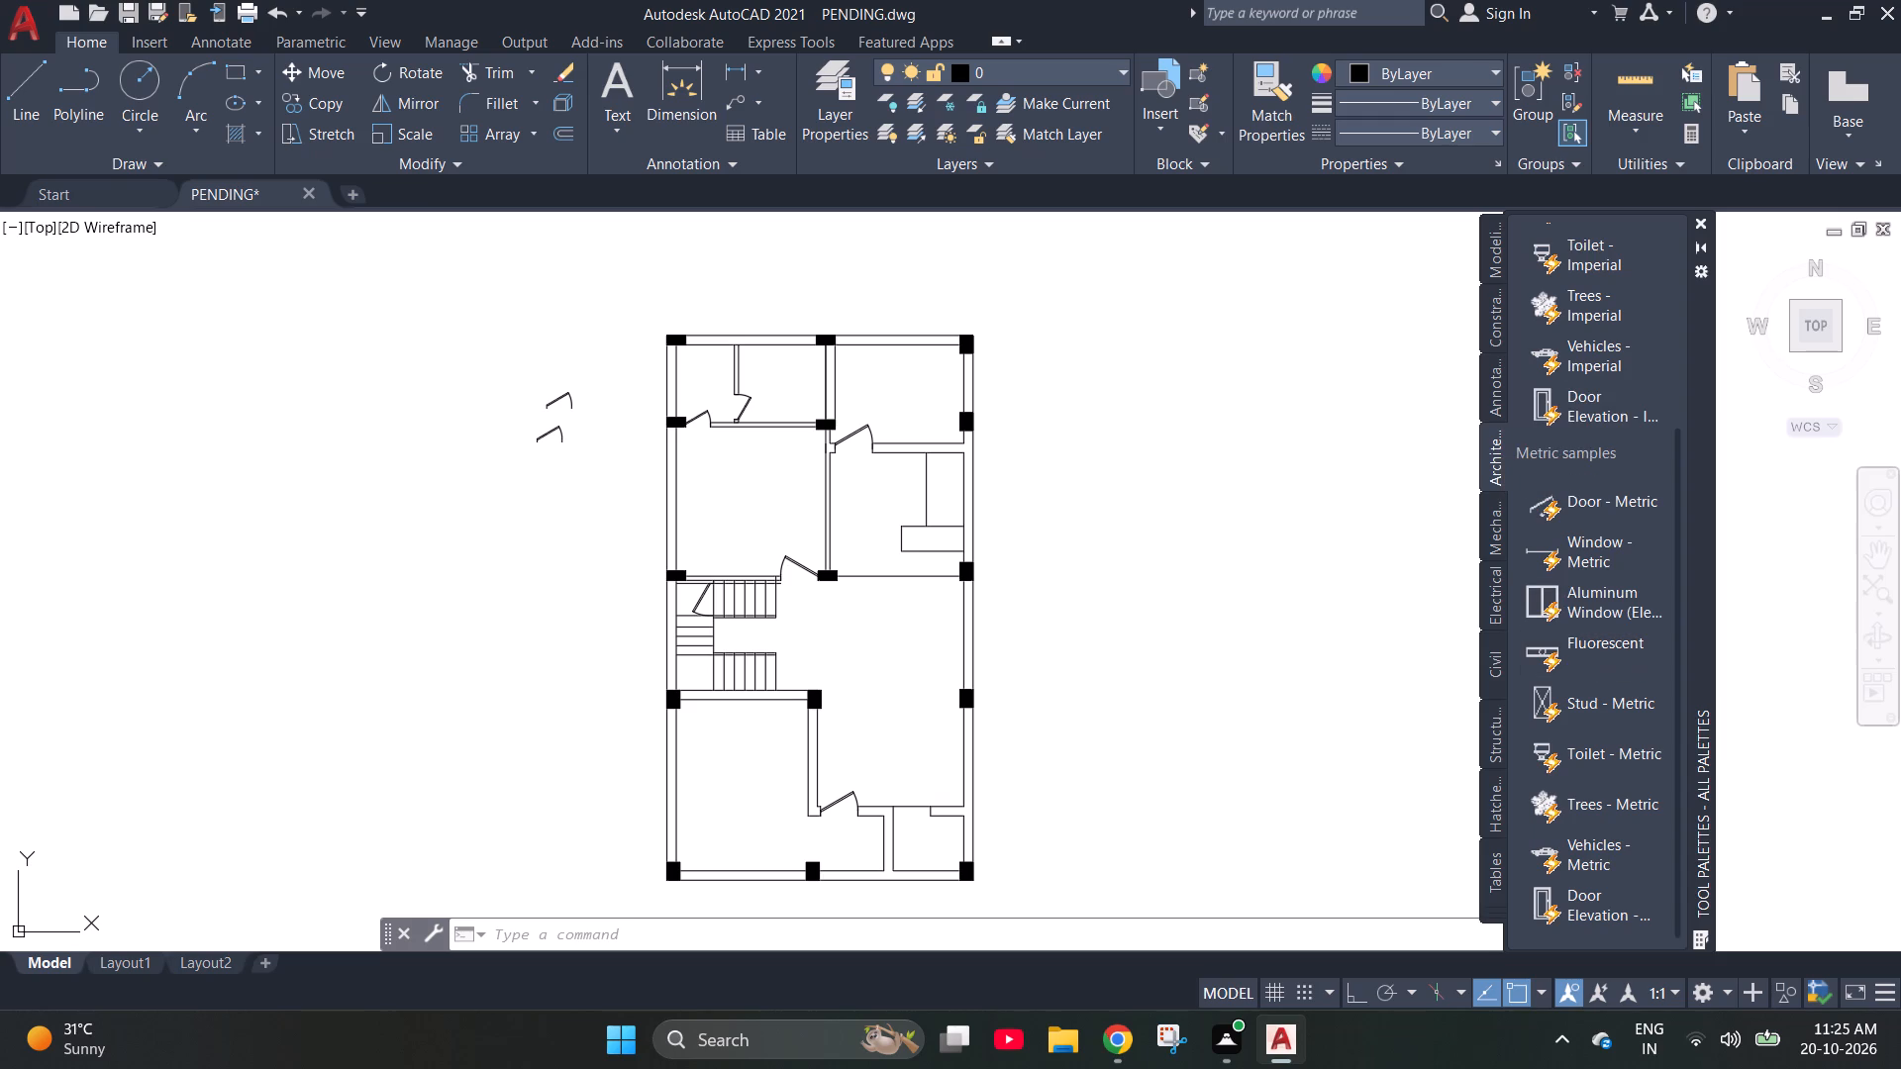
pyautogui.click(1658, 673)
pyautogui.rightClick(1650, 670)
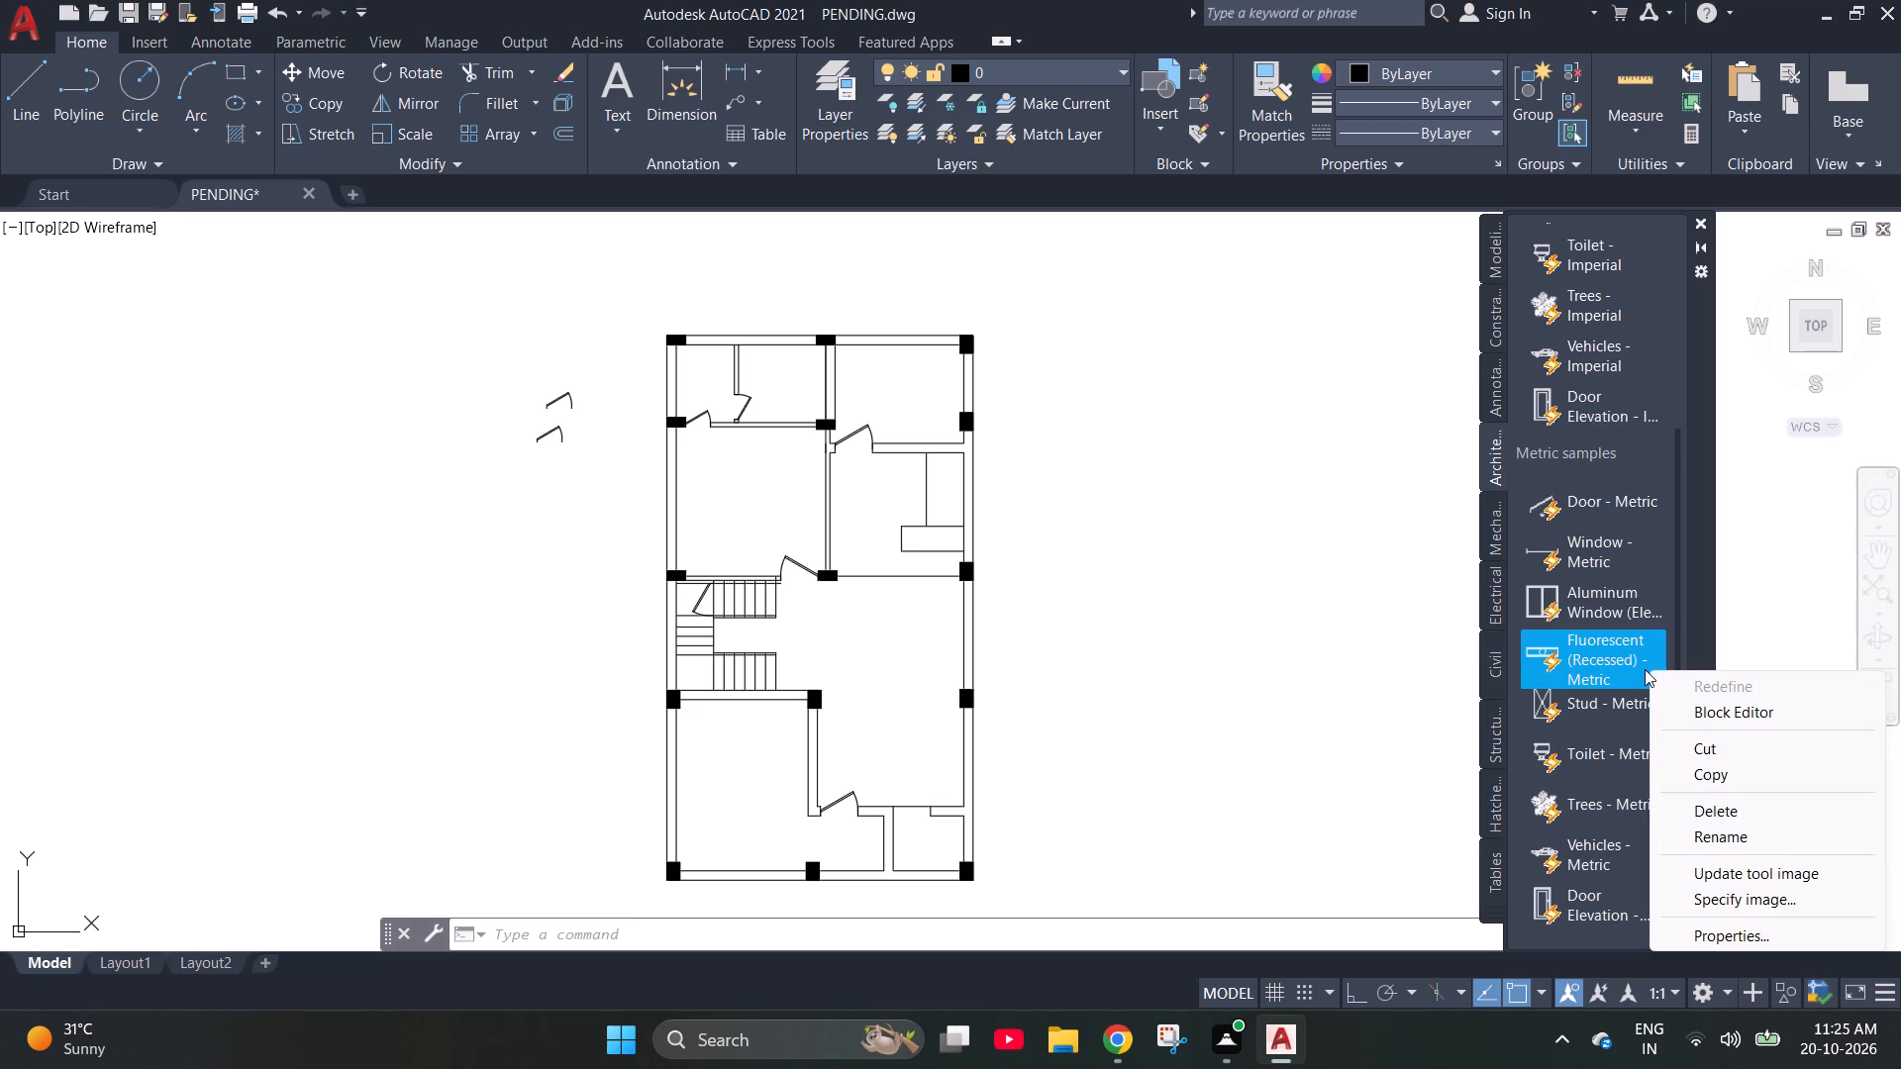
pyautogui.click(1600, 578)
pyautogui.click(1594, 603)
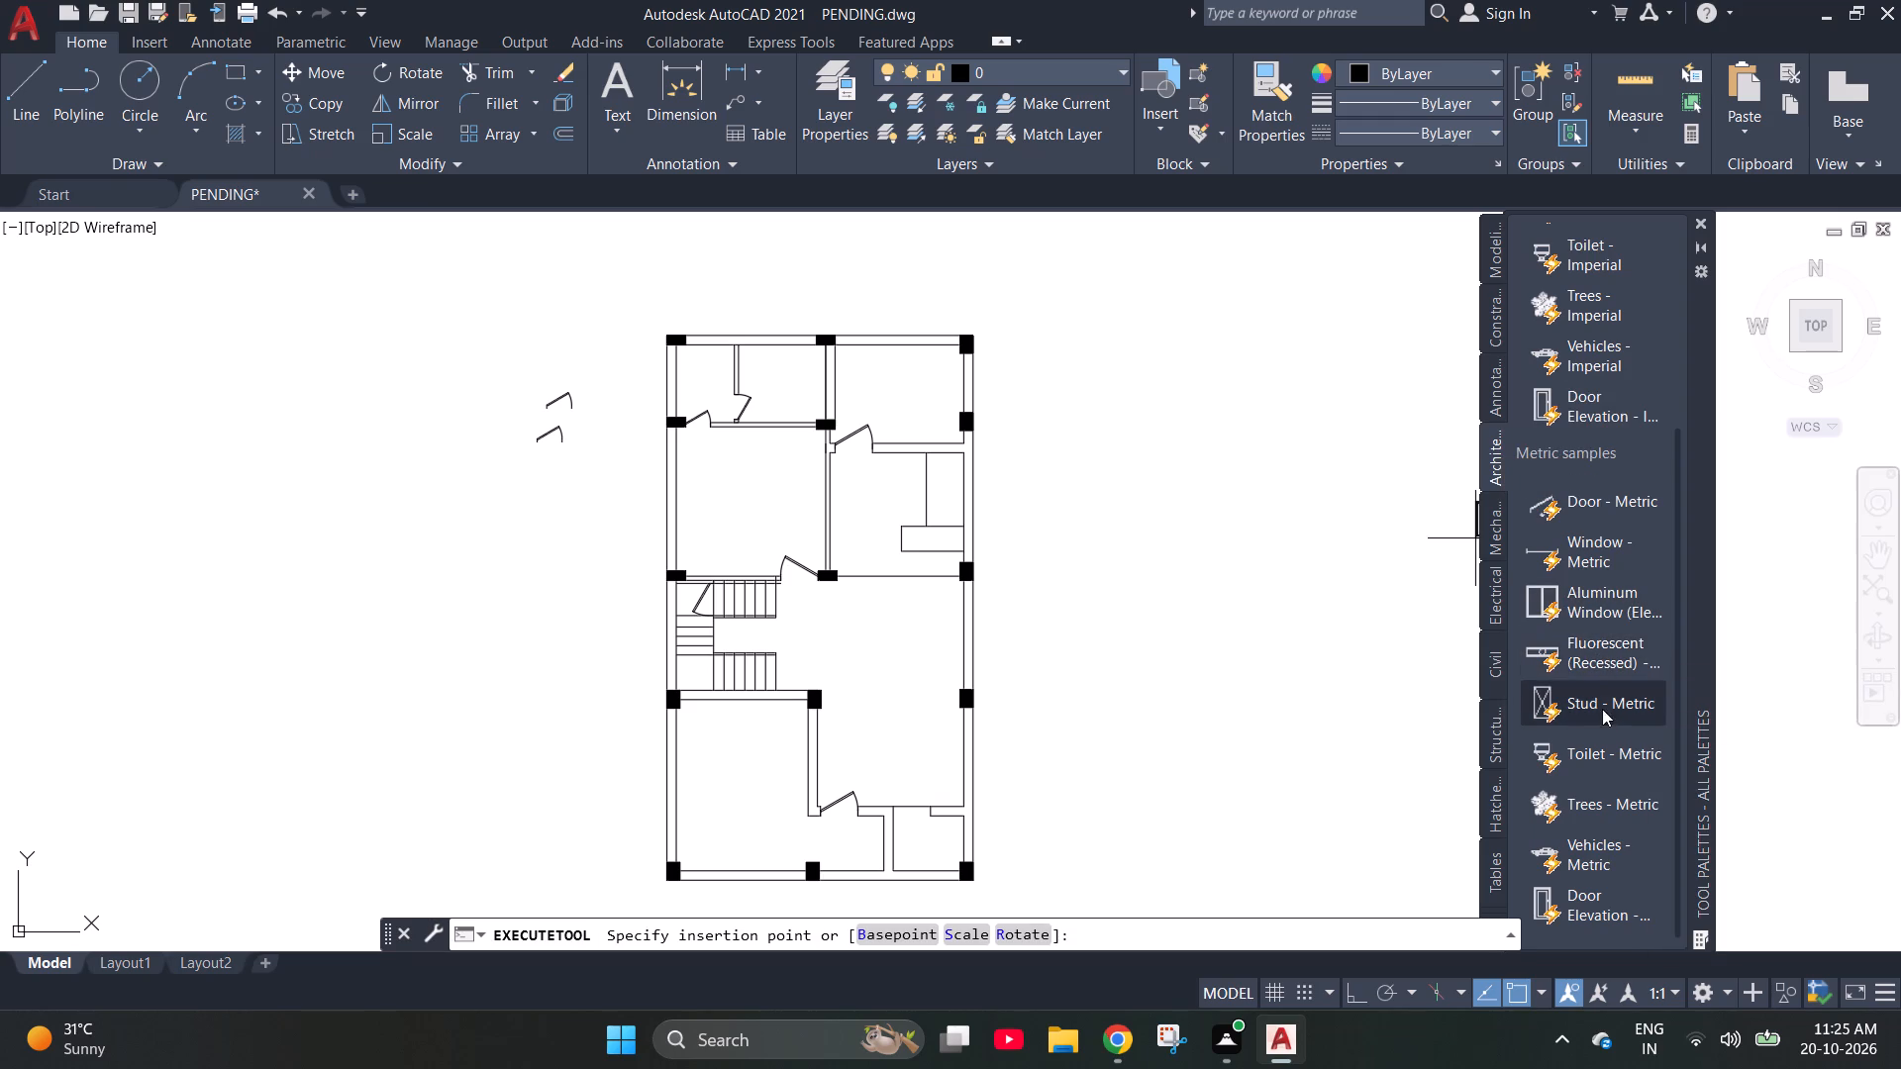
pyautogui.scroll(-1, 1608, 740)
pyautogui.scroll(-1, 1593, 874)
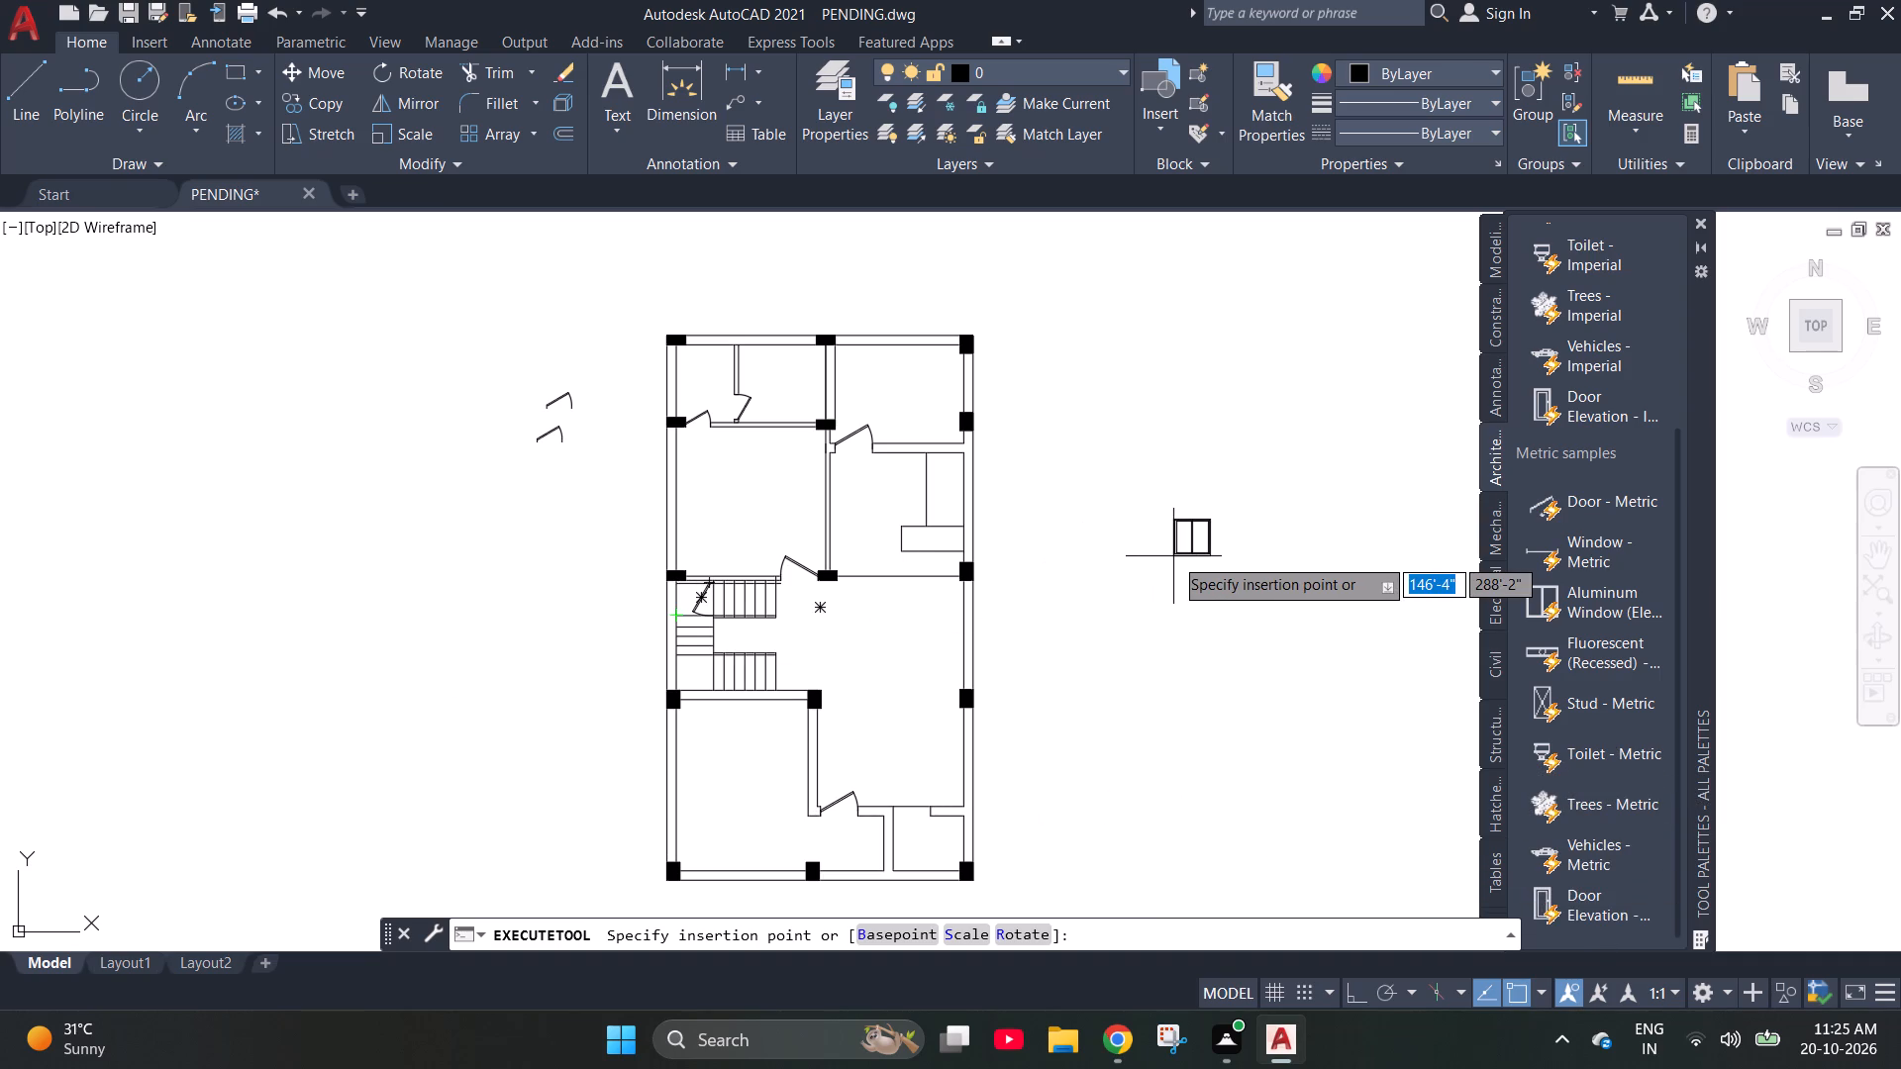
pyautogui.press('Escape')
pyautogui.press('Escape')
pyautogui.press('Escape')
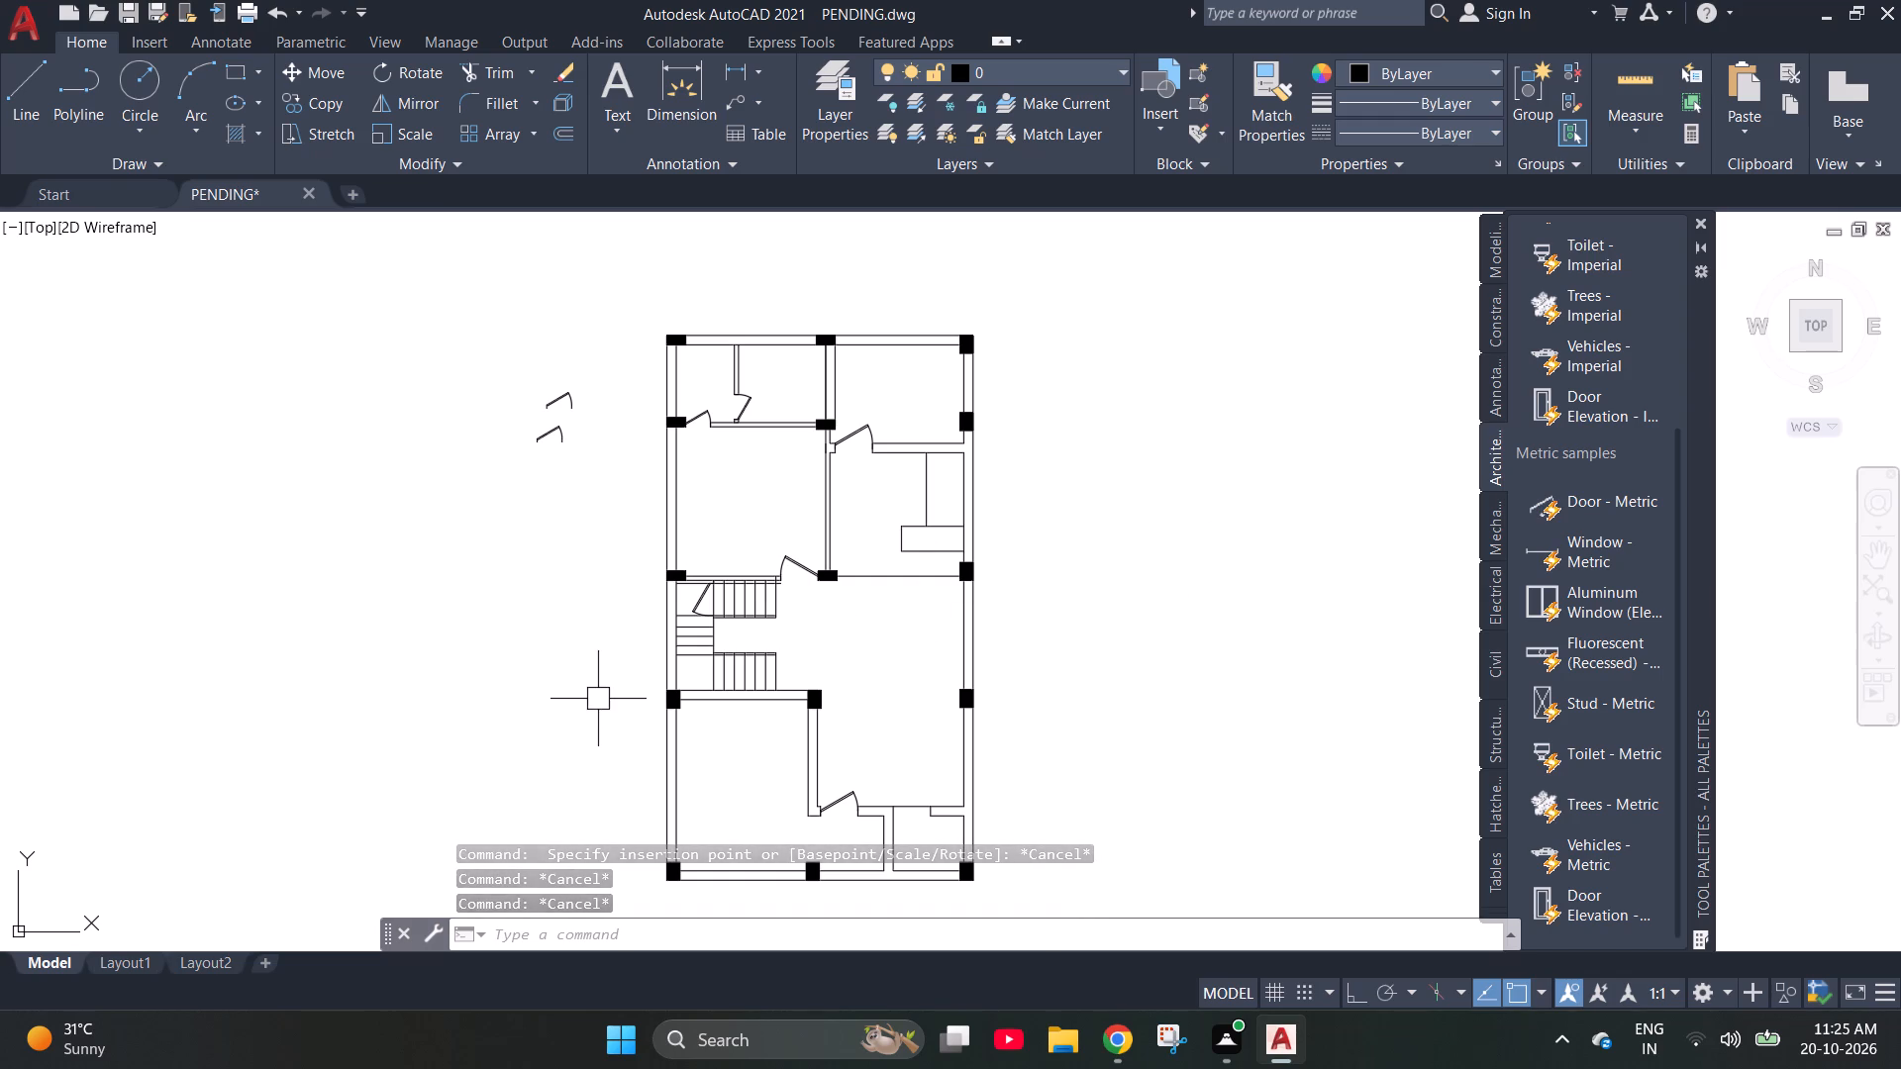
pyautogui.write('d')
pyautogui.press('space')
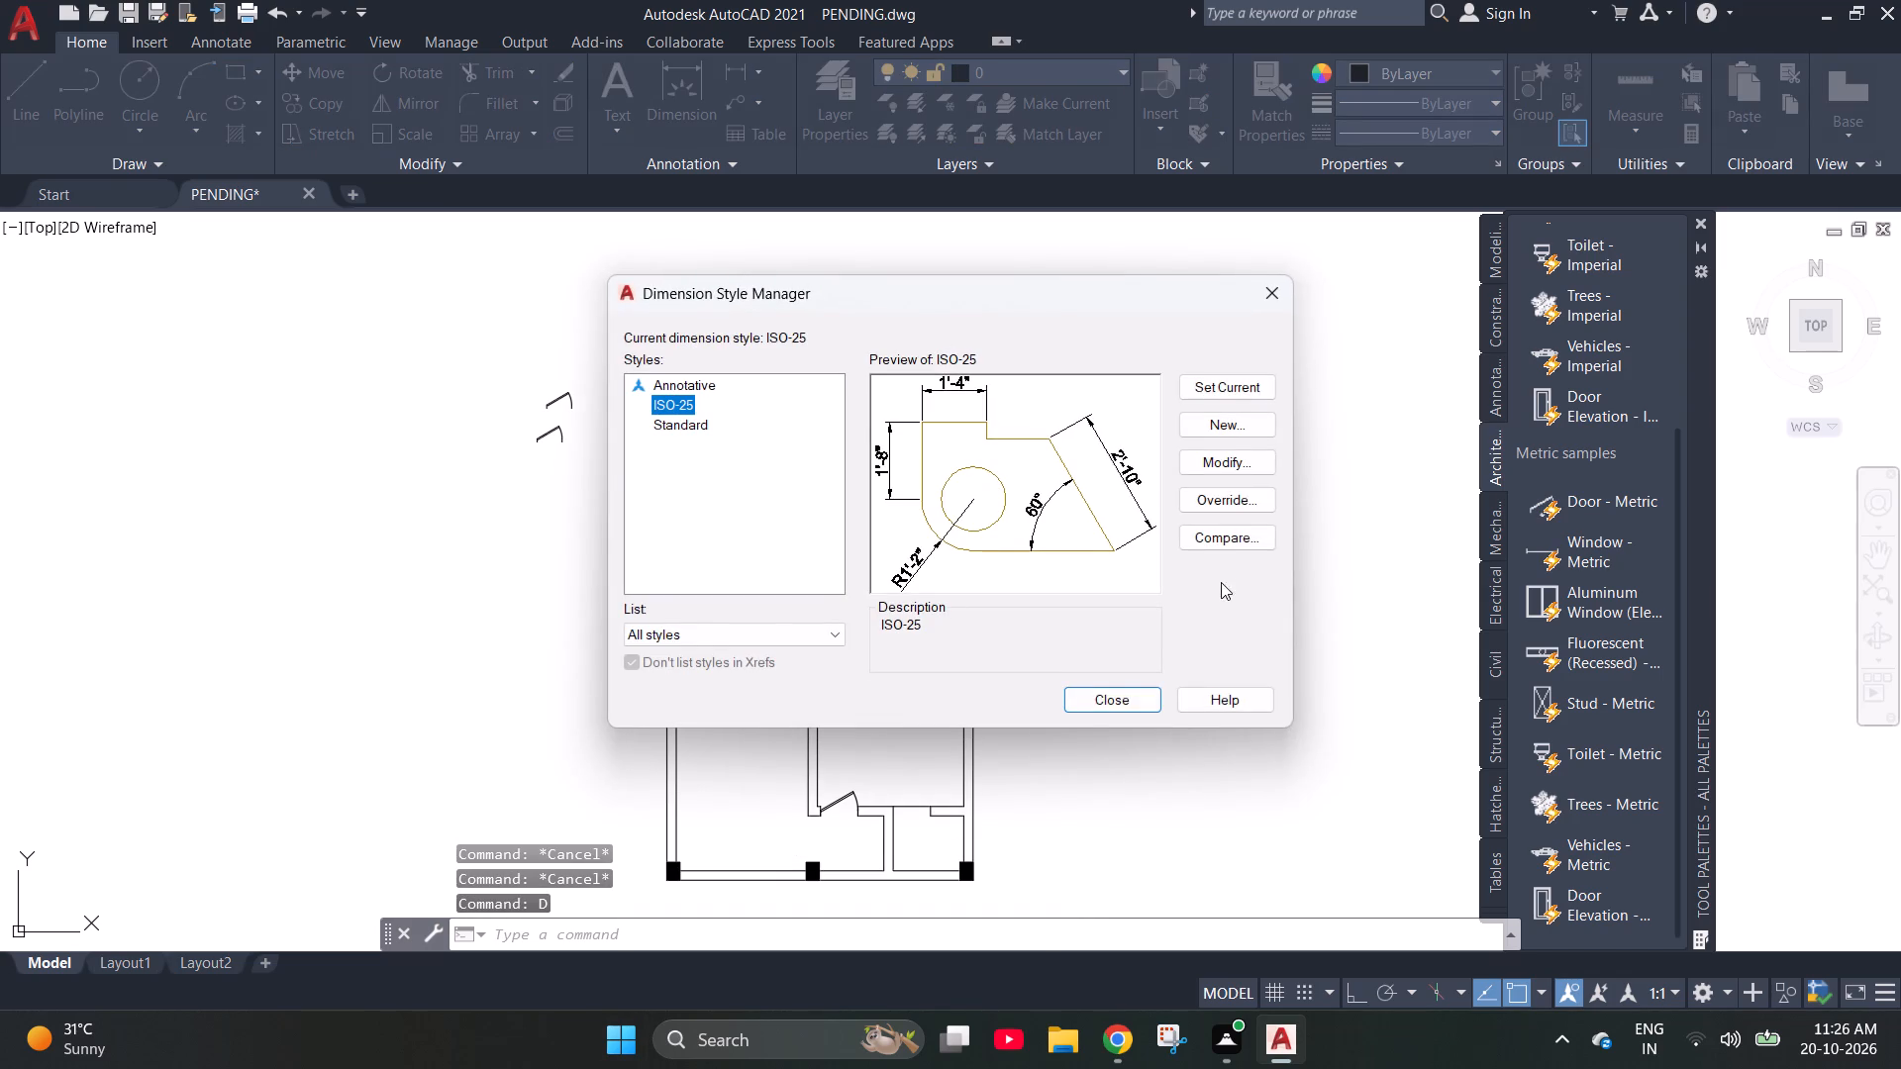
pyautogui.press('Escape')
# Open DesignCenter and examine the blocks of Architectural - Metric.dwg in the Sample\en-us\Dynamic Blocks folder.
pyautogui.write('dc')
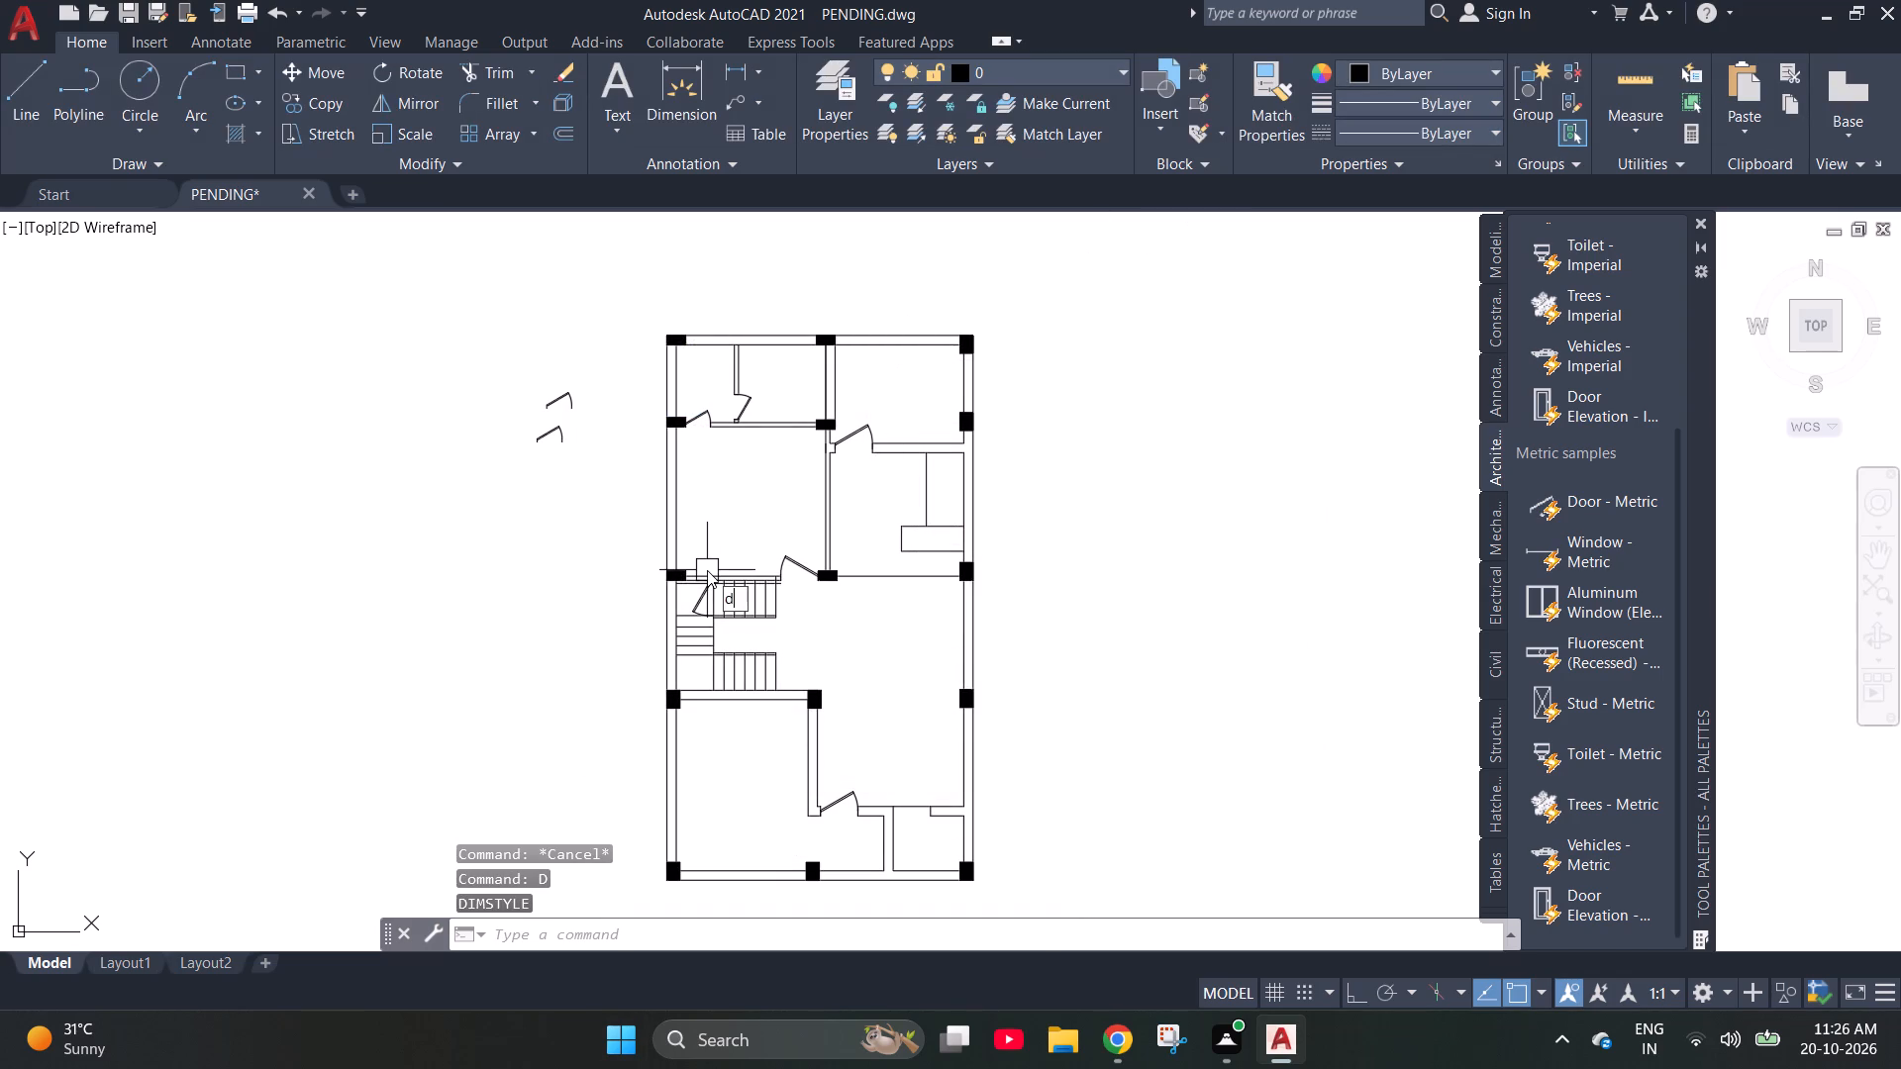
pyautogui.press('space')
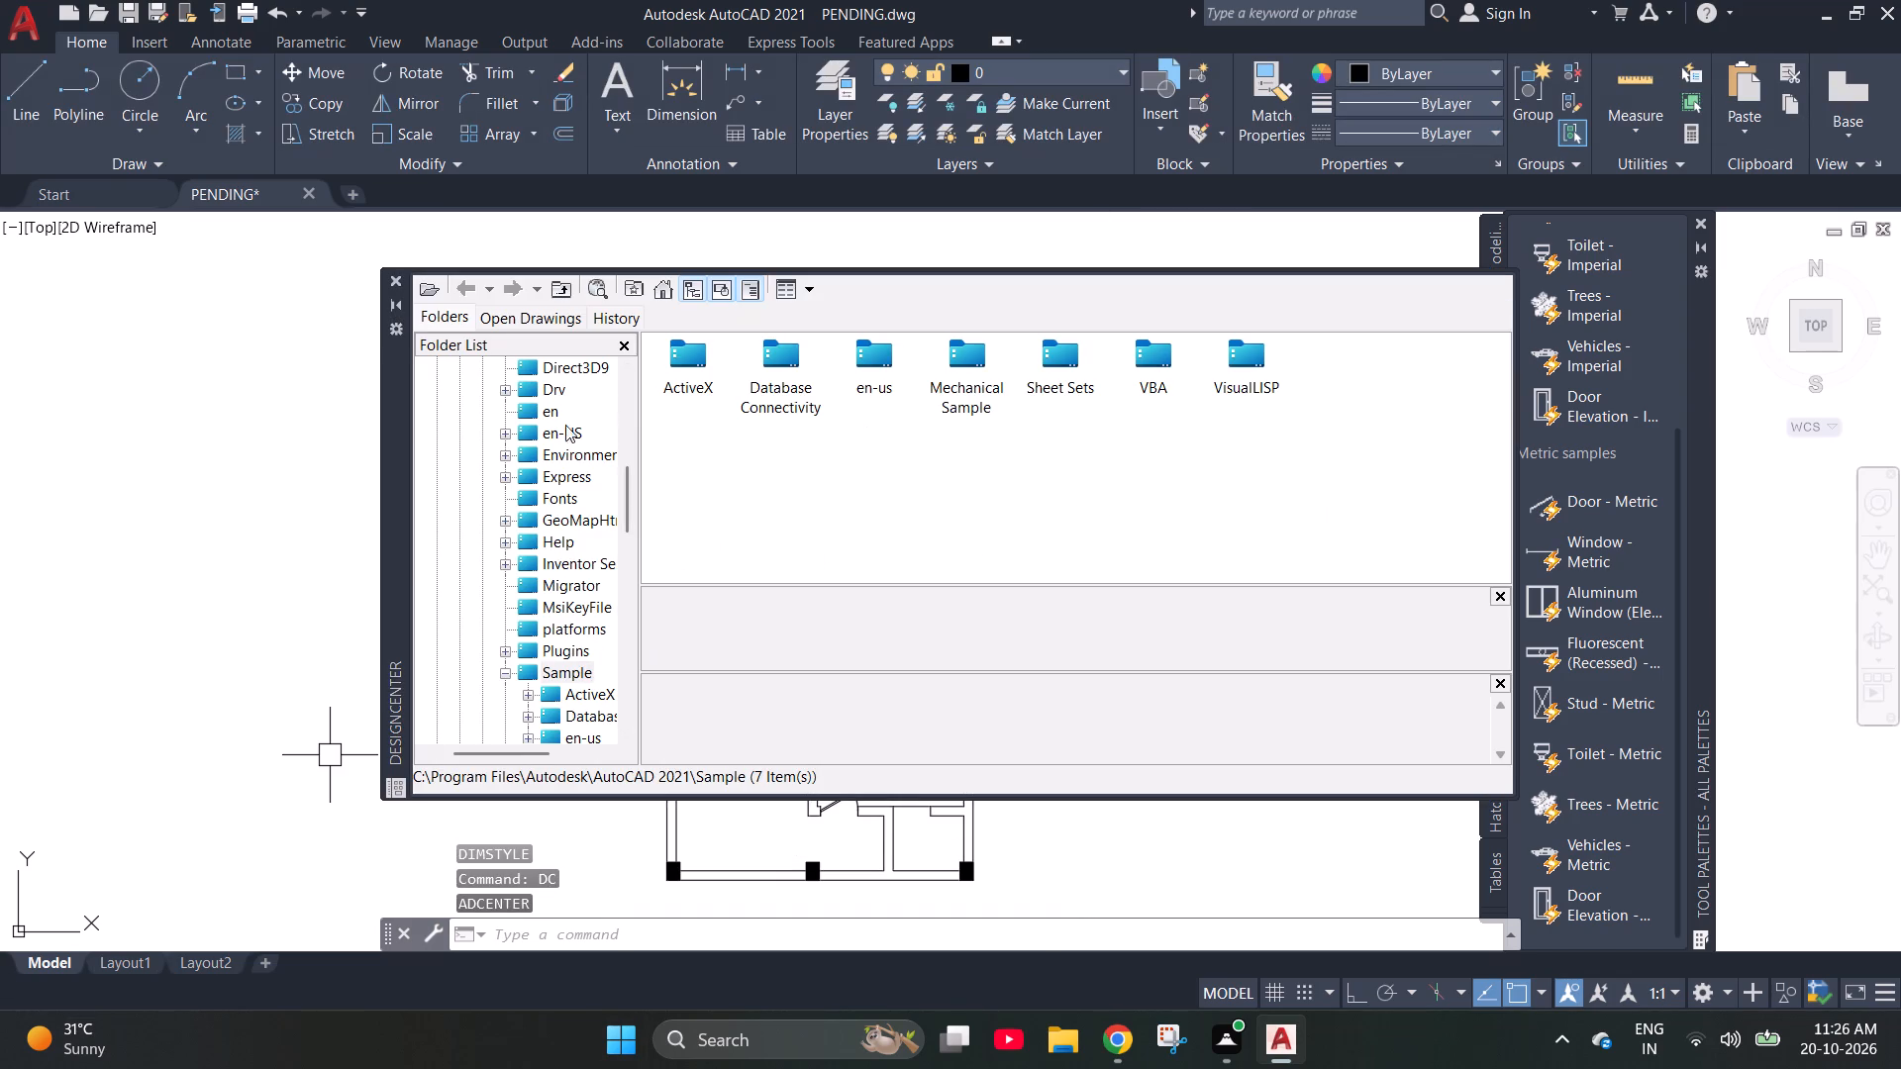
pyautogui.scroll(2, 572, 450)
pyautogui.scroll(-1, 572, 450)
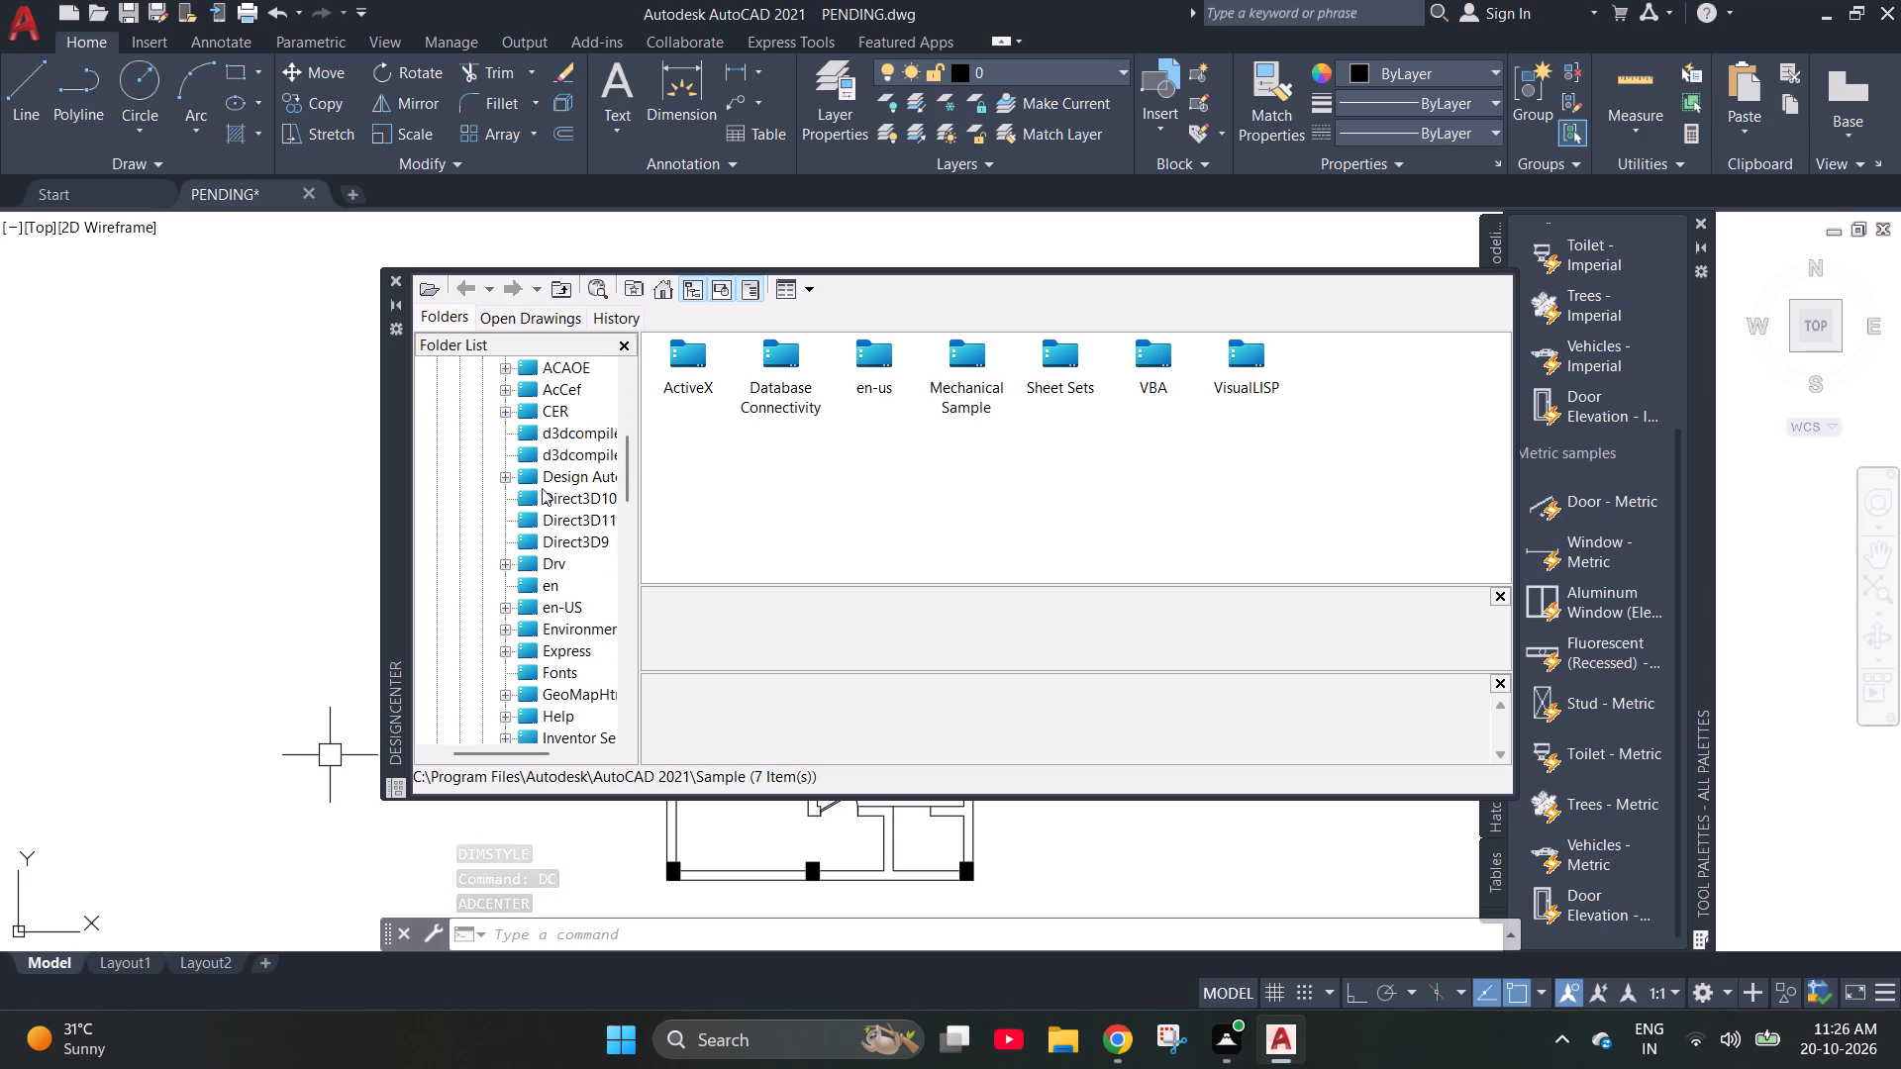
pyautogui.scroll(2, 542, 488)
pyautogui.scroll(-2, 531, 588)
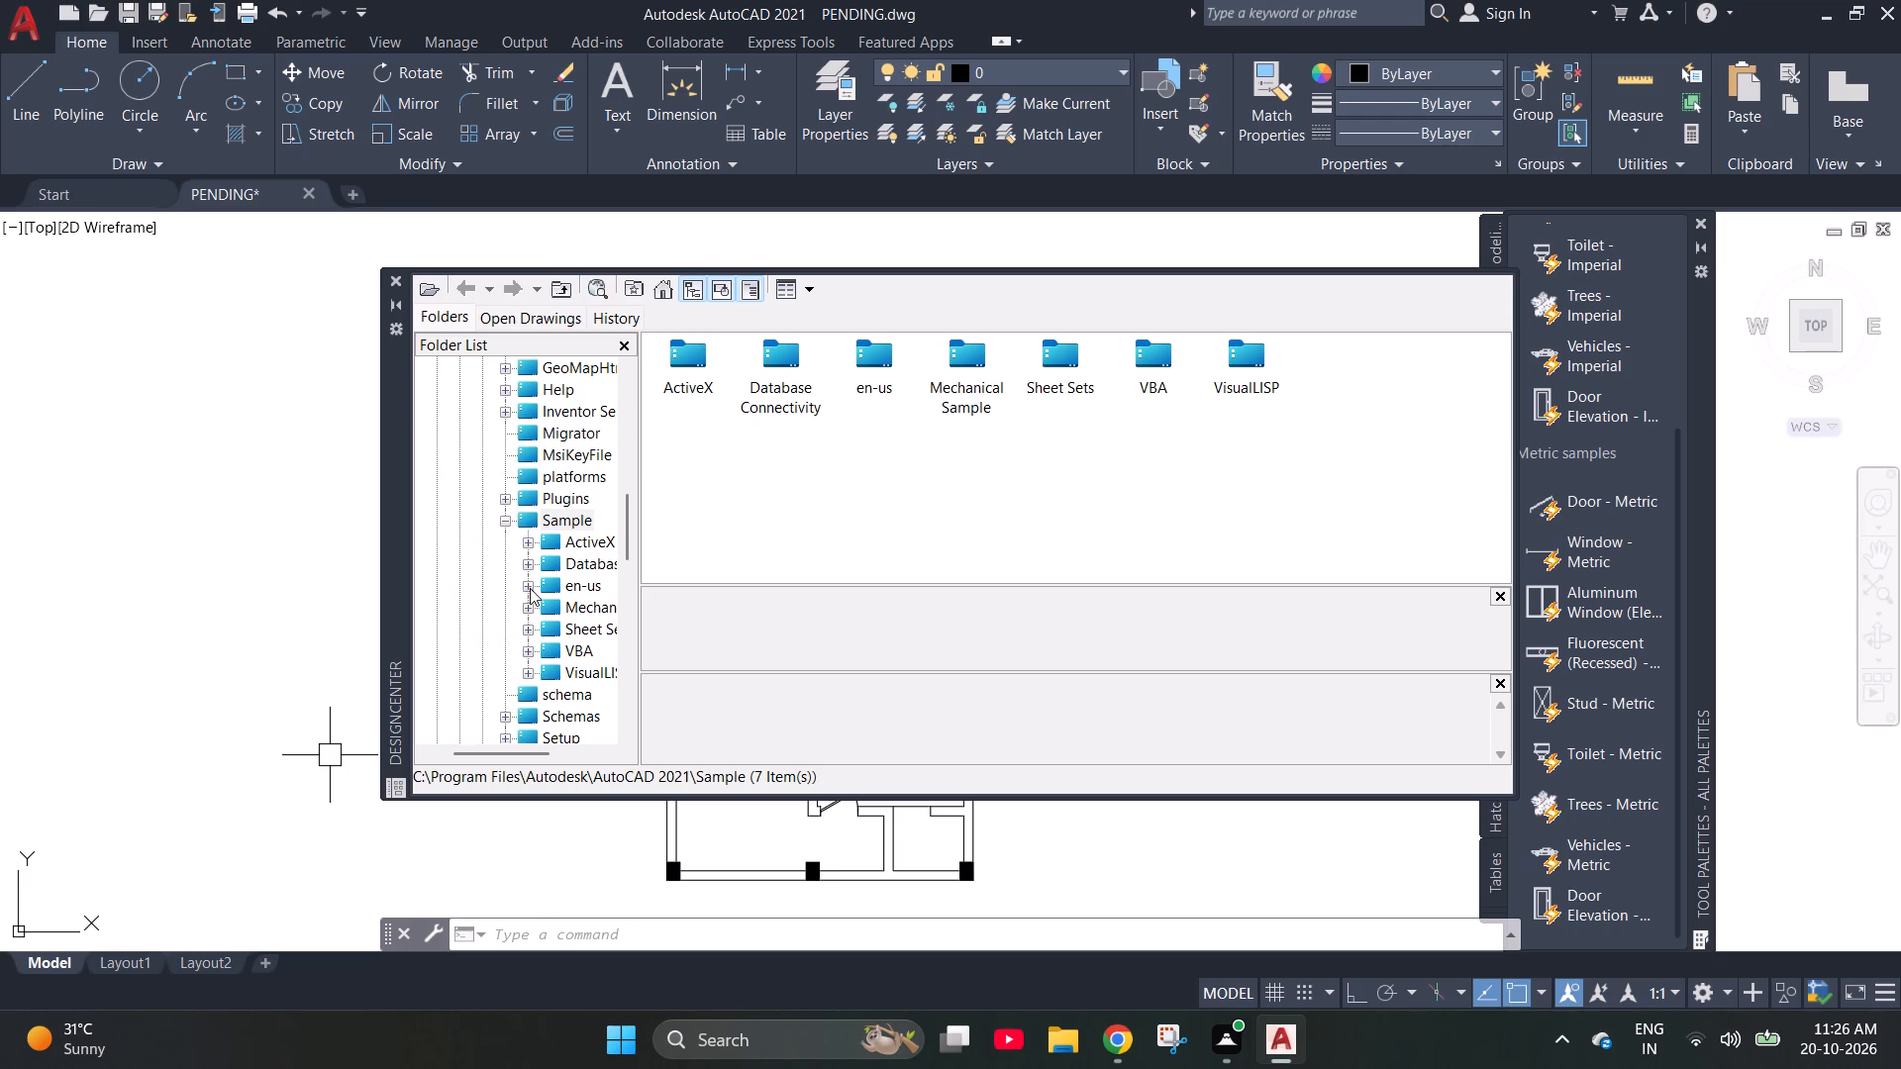
pyautogui.click(500, 516)
pyautogui.click(500, 516)
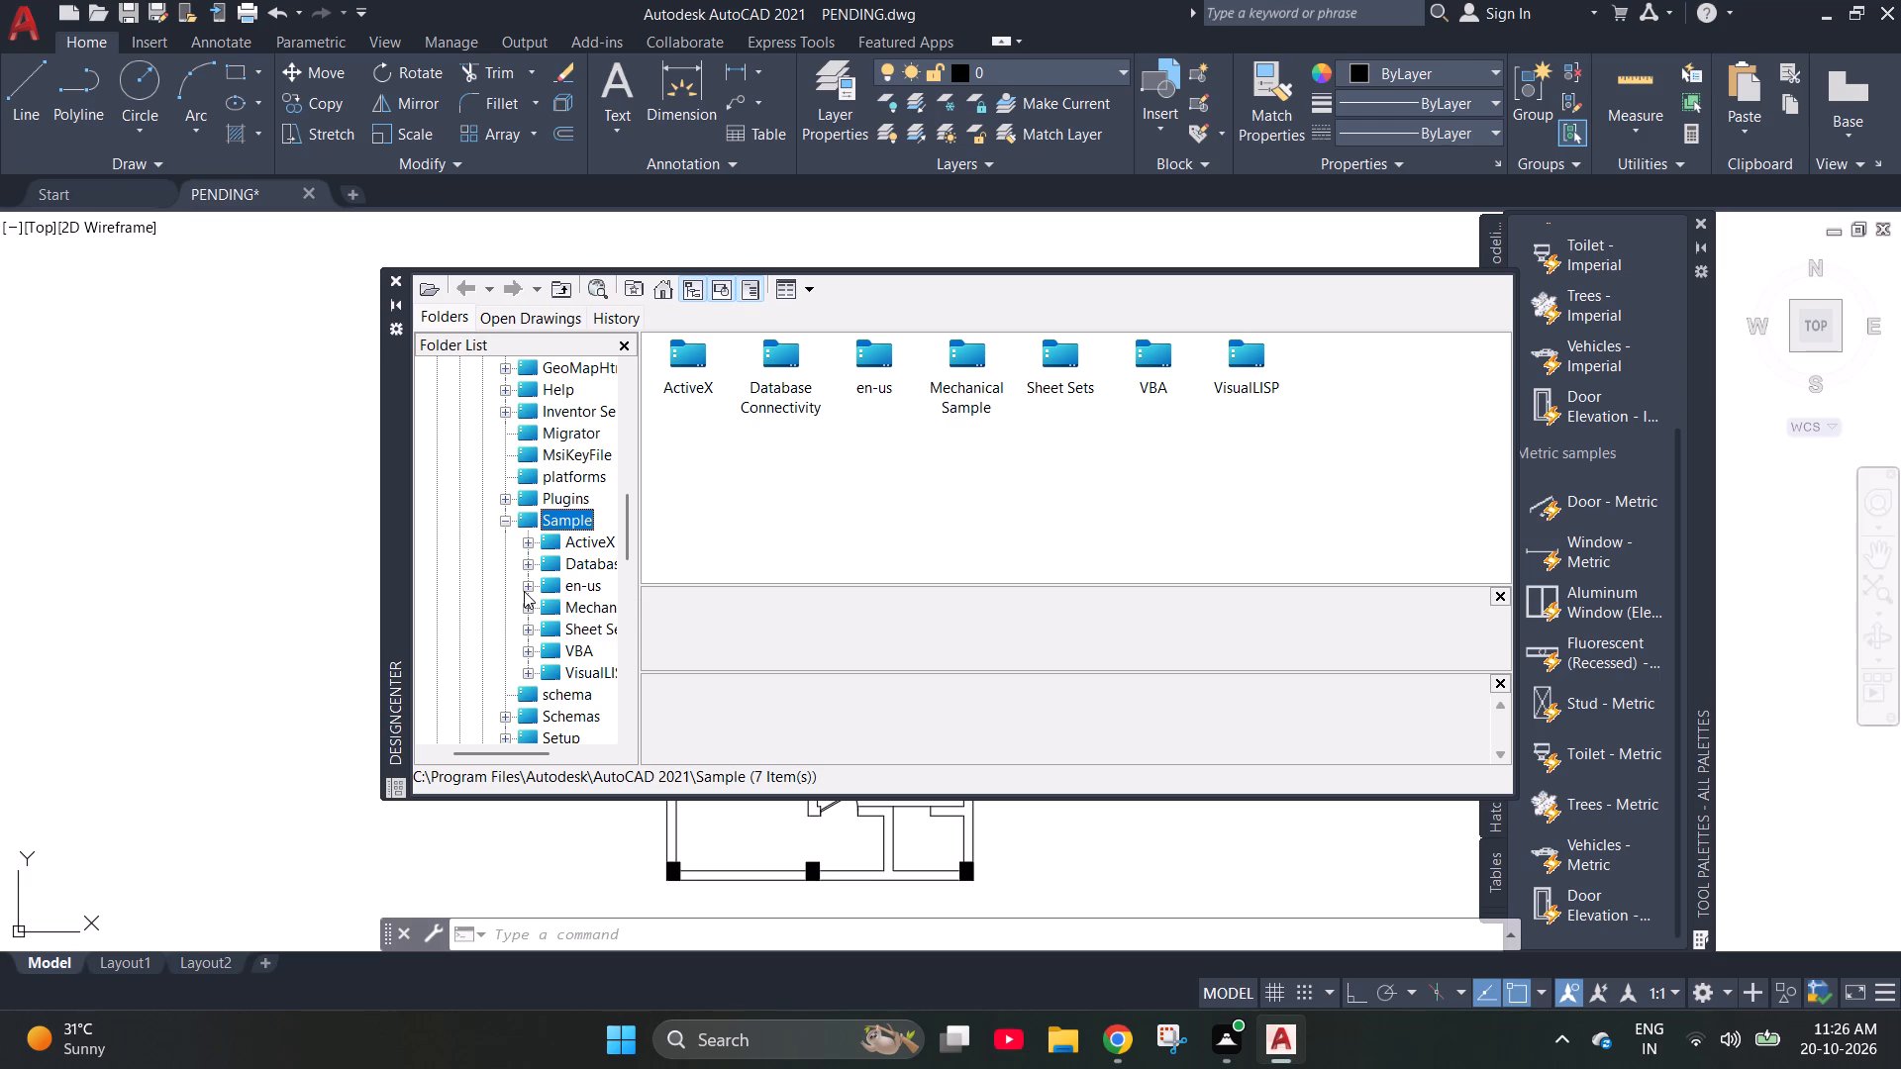
pyautogui.click(524, 591)
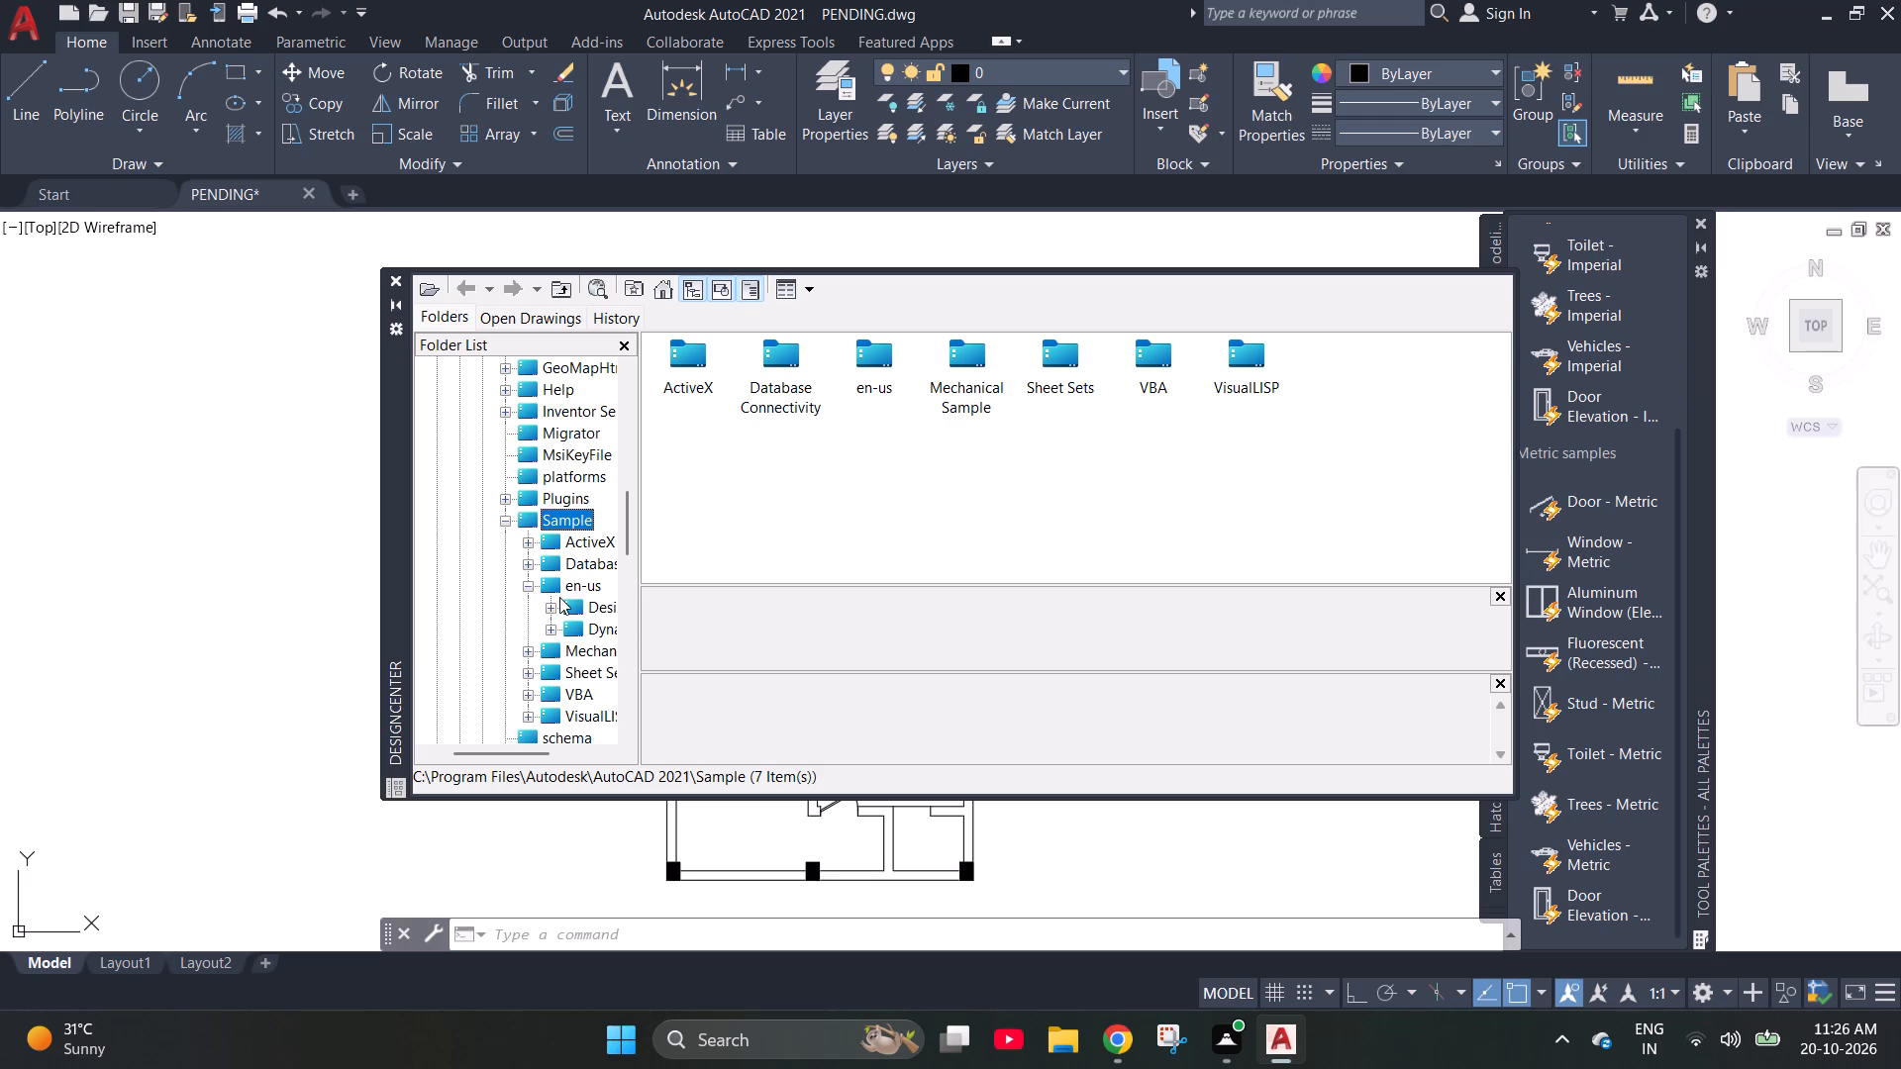
pyautogui.moveTo(529, 743); pyautogui.dragTo(585, 741)
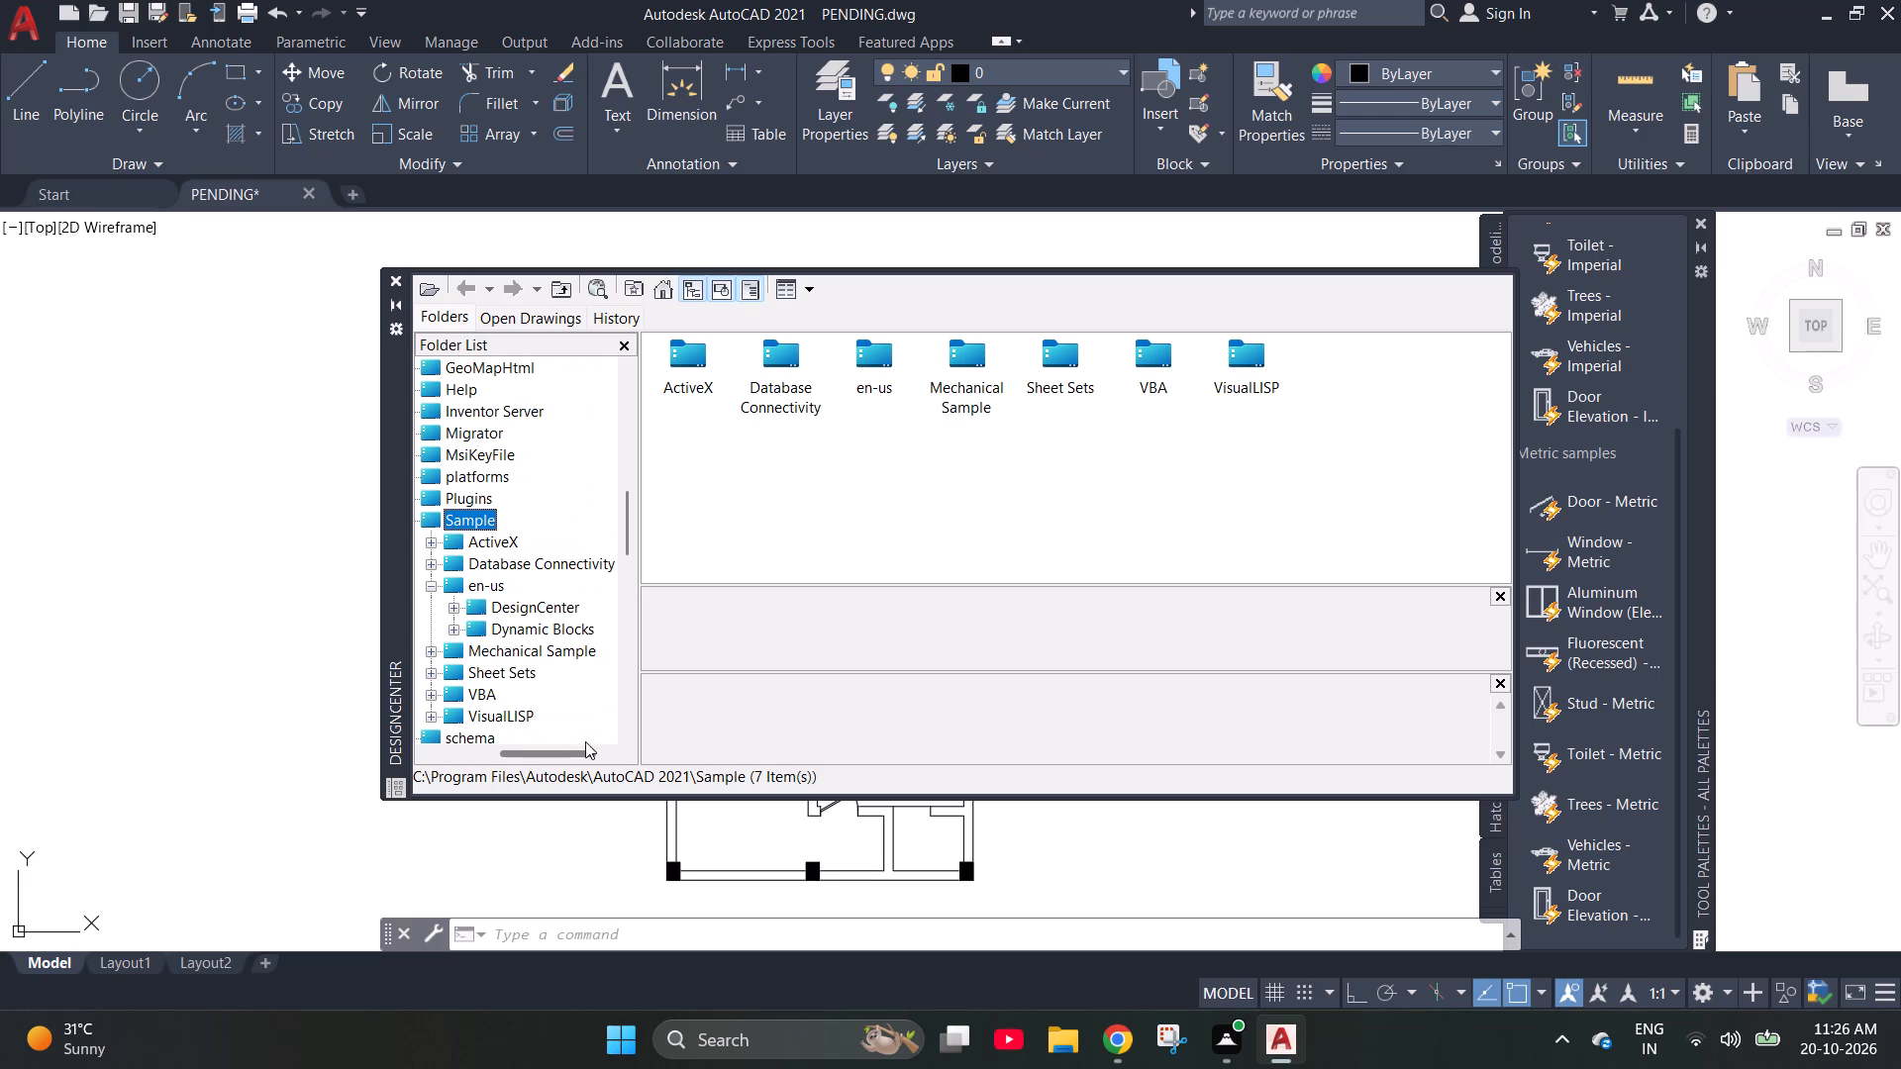
pyautogui.click(448, 622)
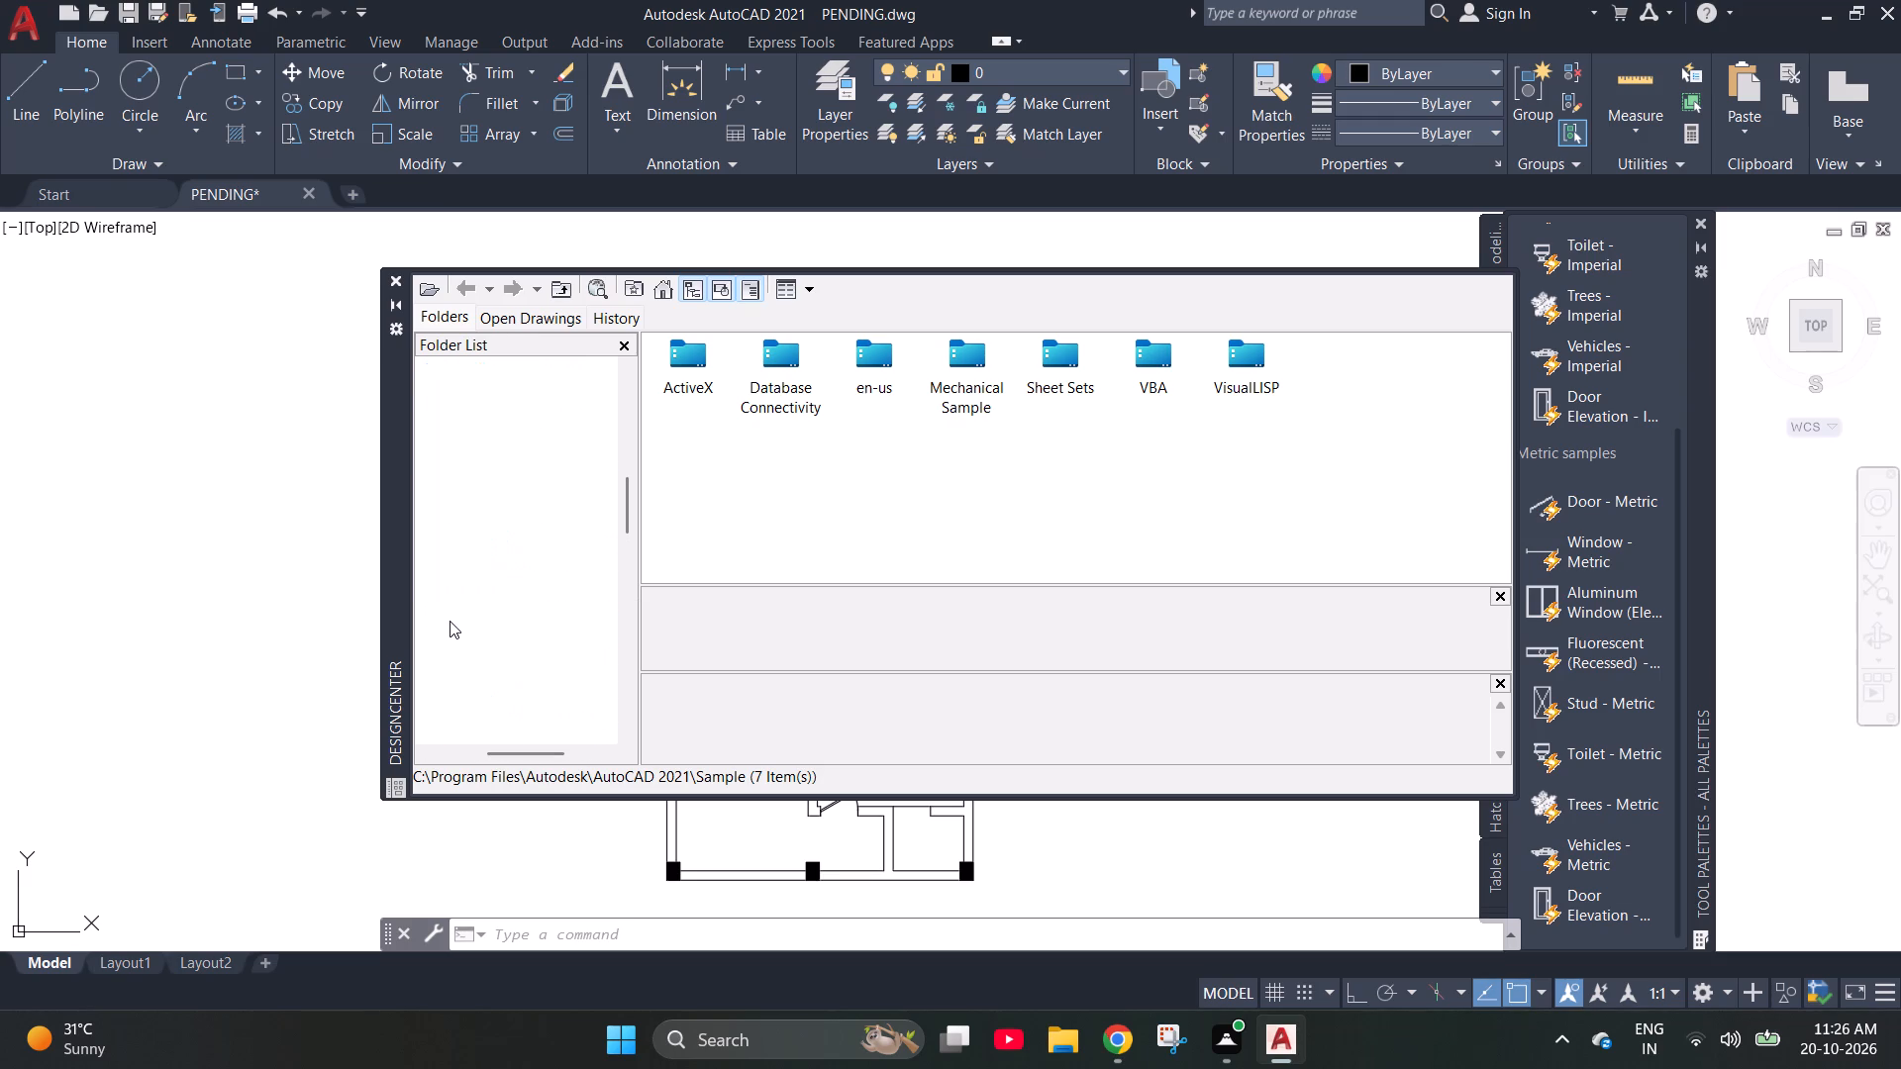
pyautogui.click(566, 513)
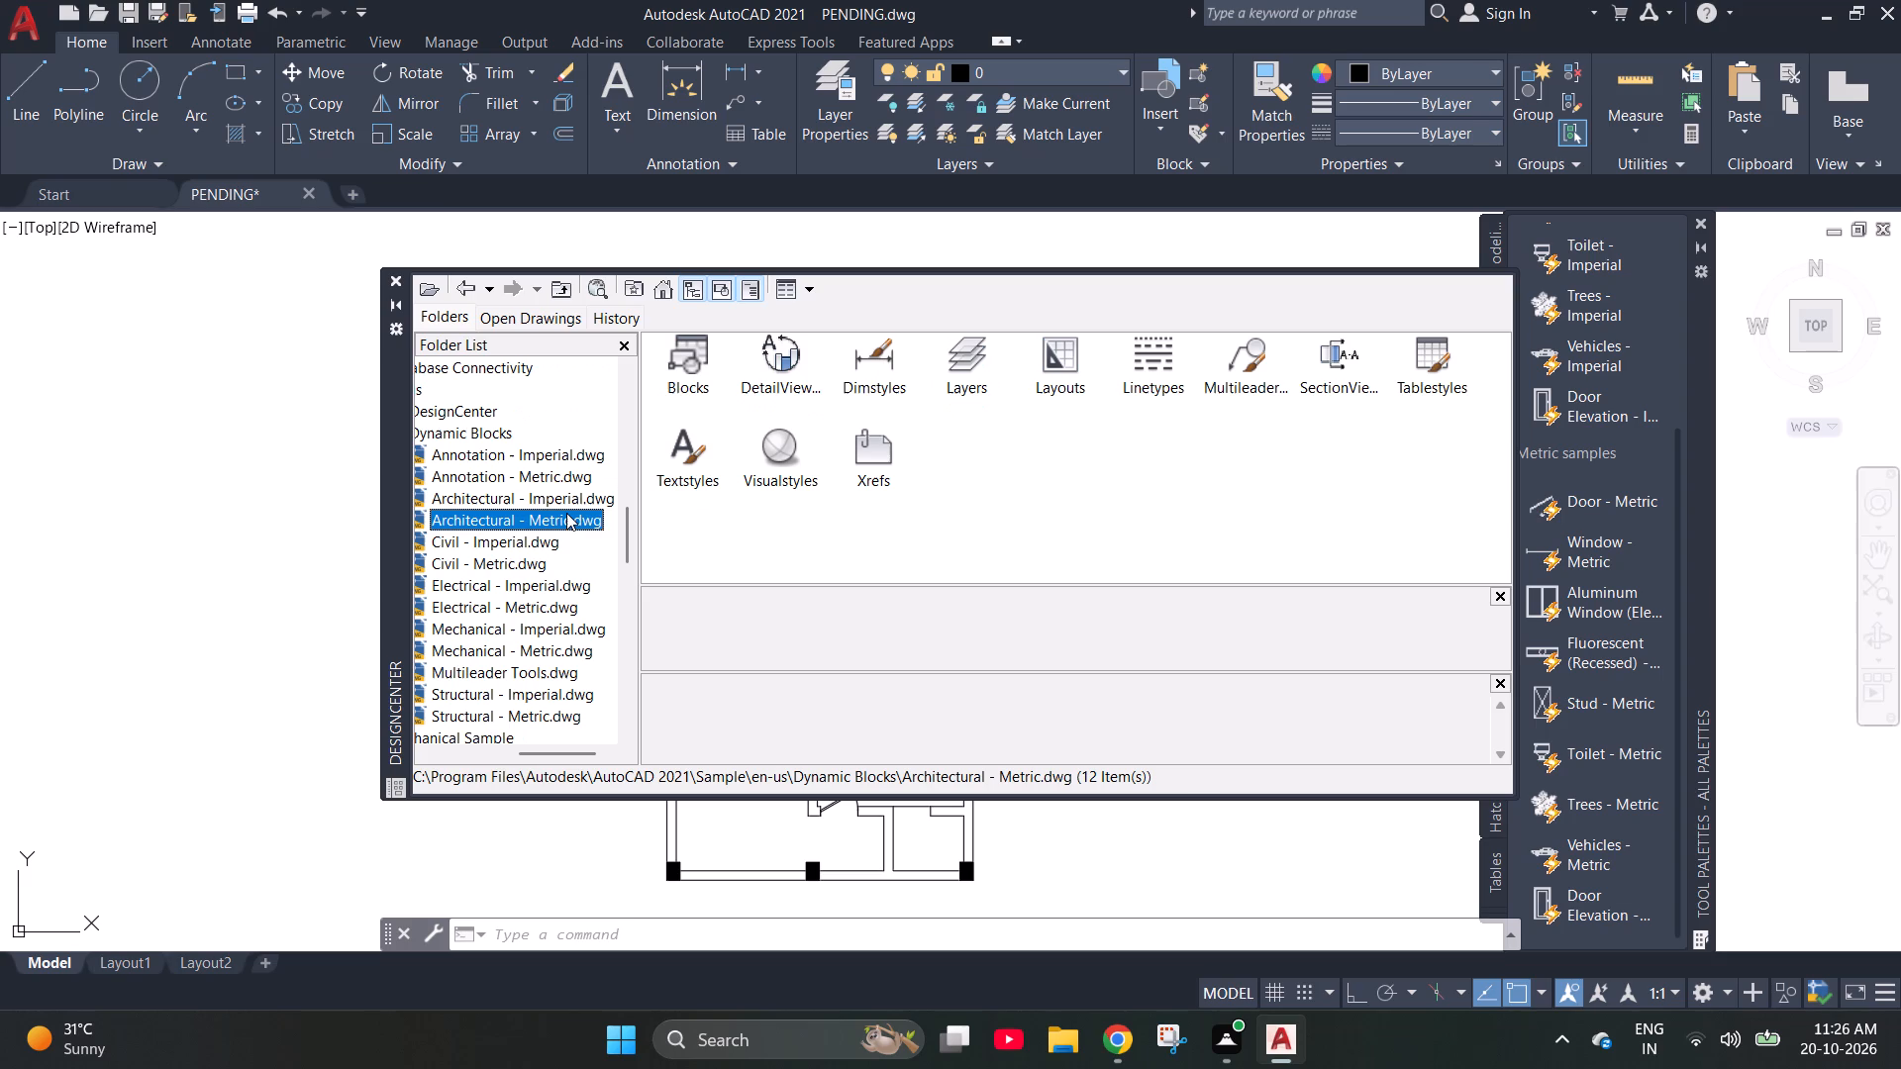
pyautogui.doubleClick(699, 365)
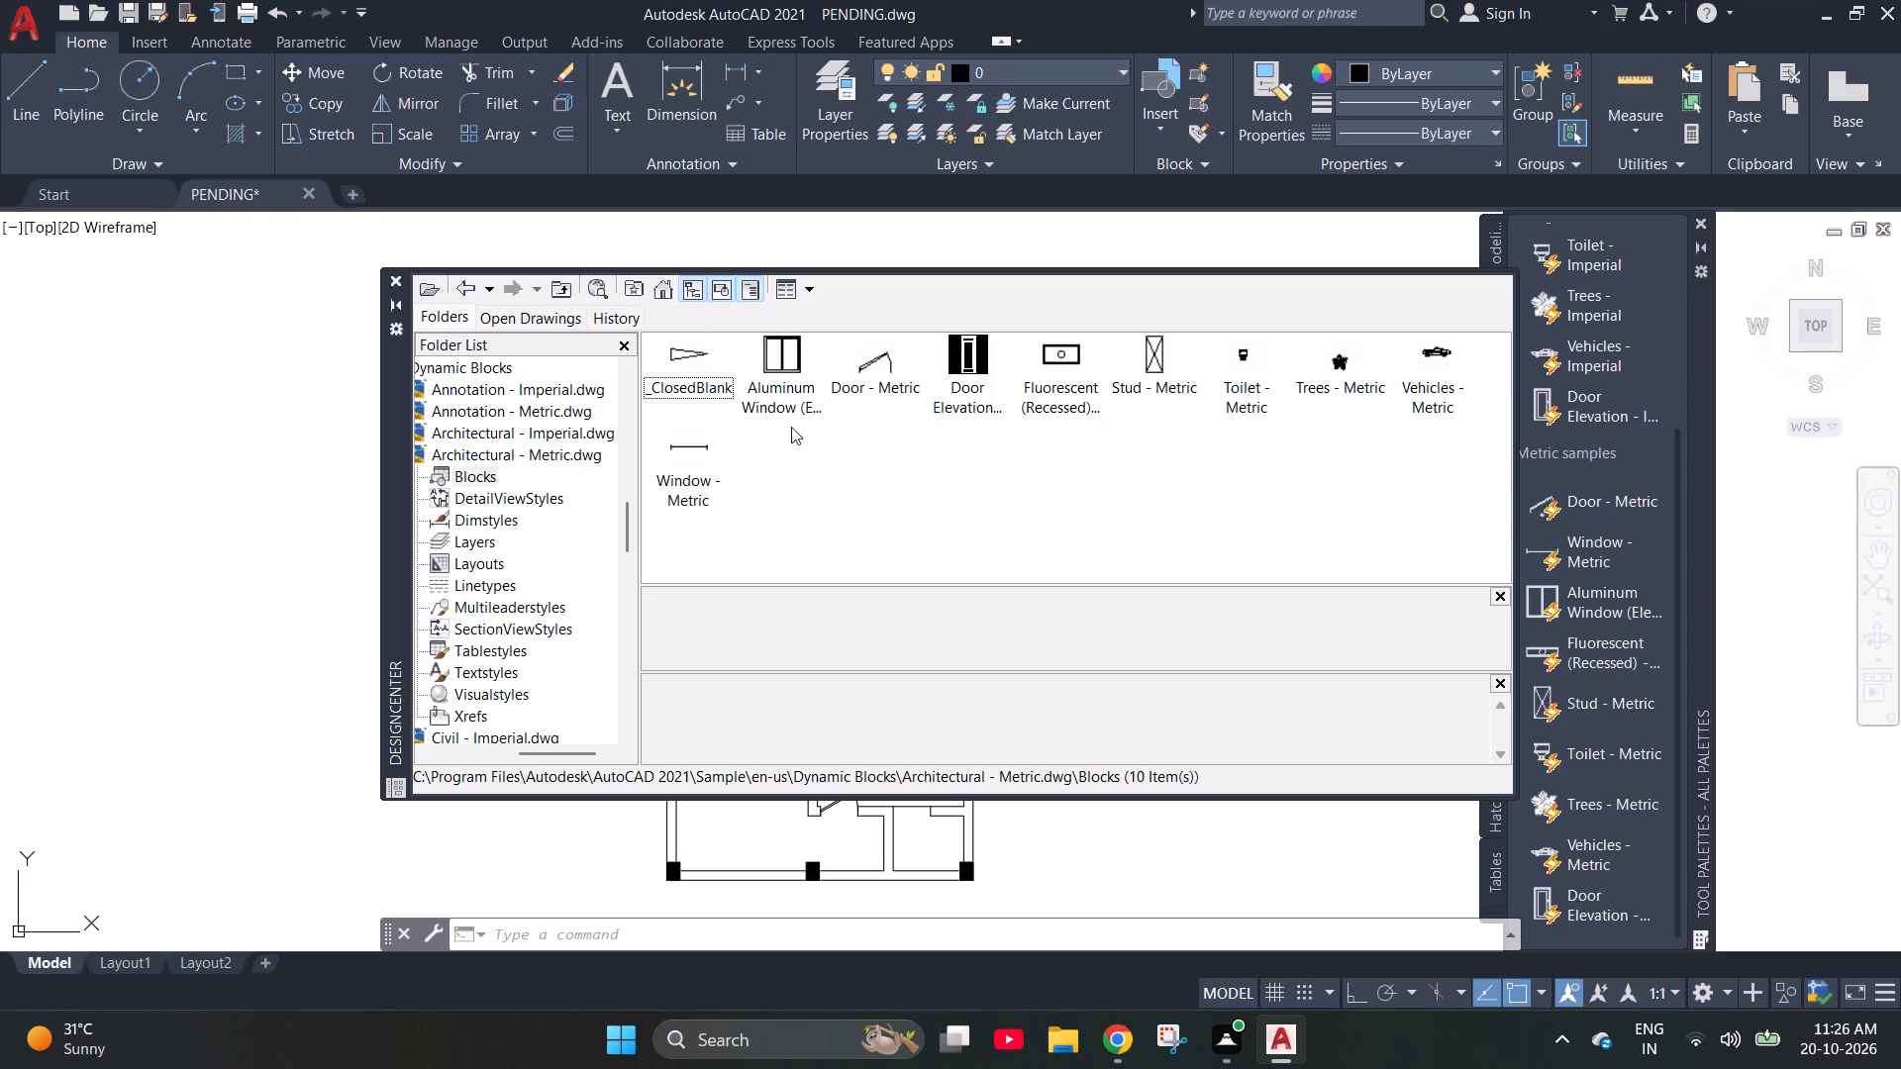
# Examine the blocks of the Architectural - Imperial, Annotation - Metric and Annotation - Imperial sample drawings.
pyautogui.doubleClick(533, 433)
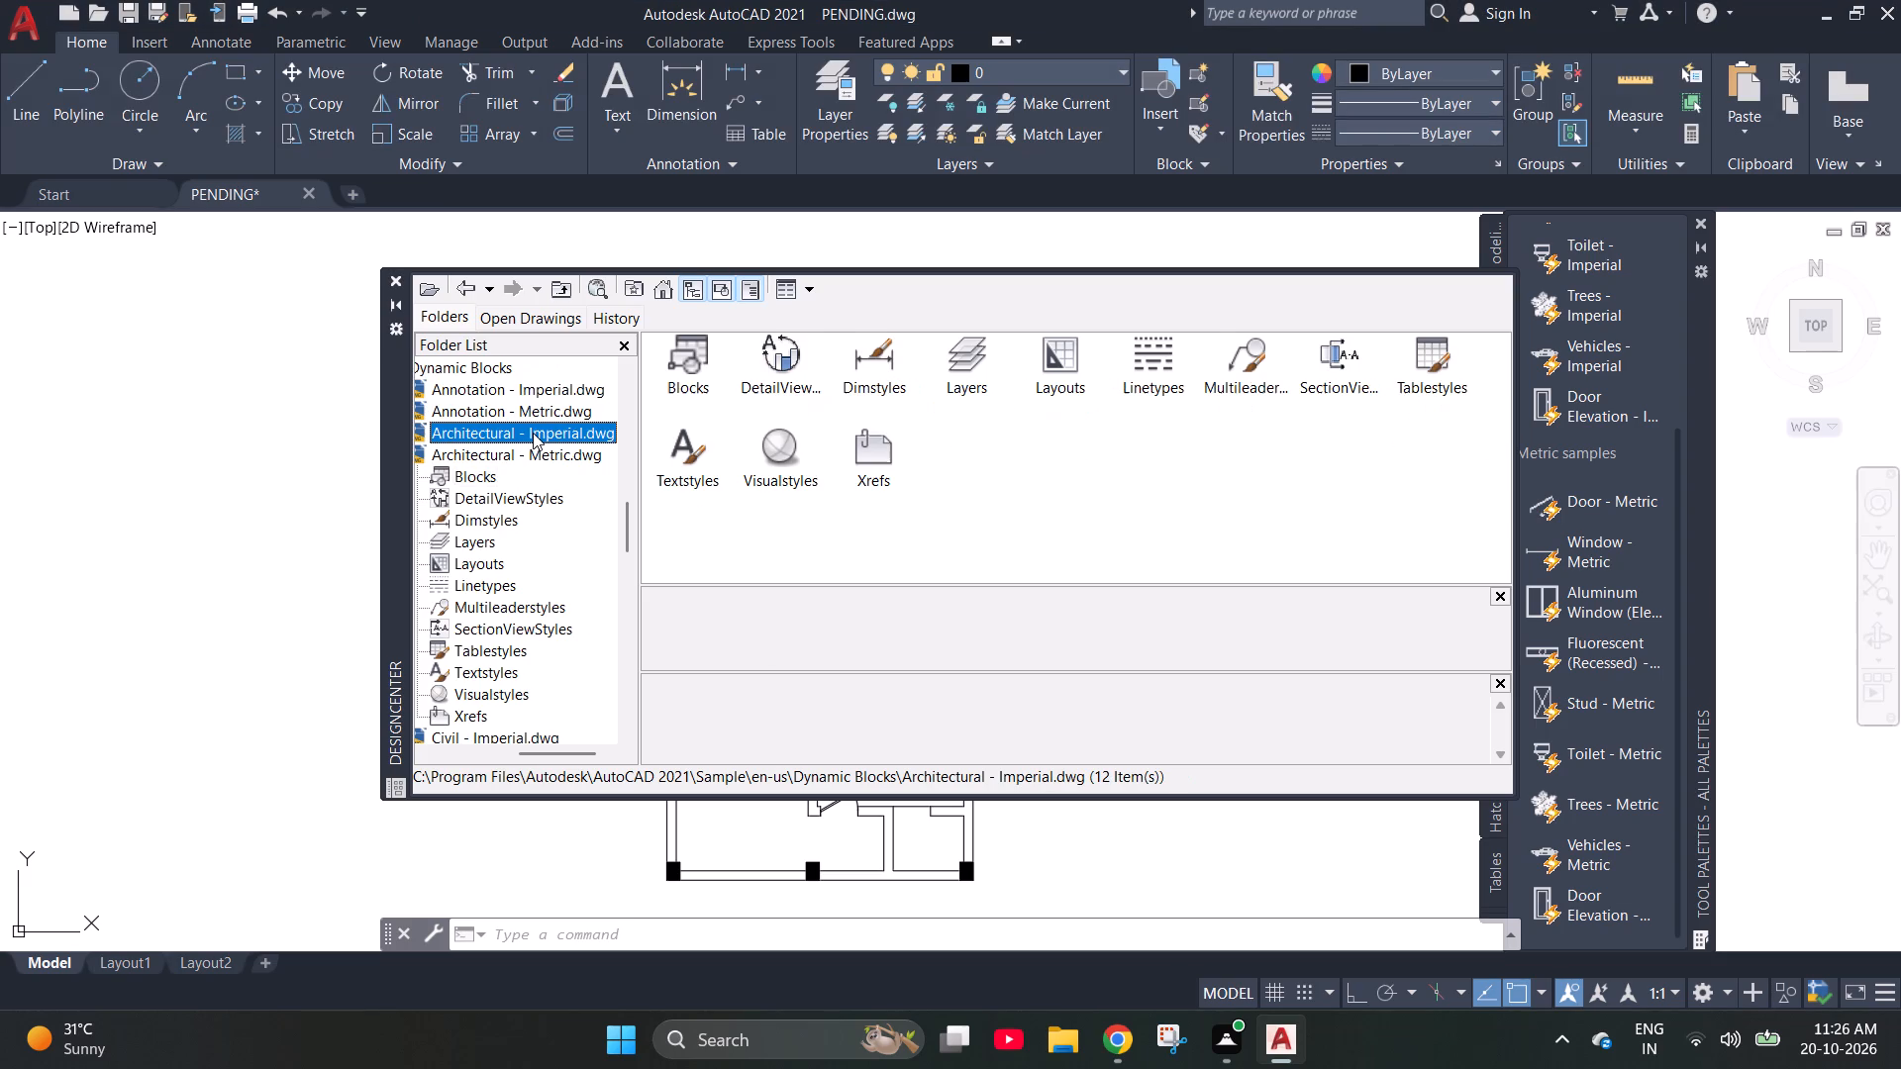
pyautogui.doubleClick(706, 367)
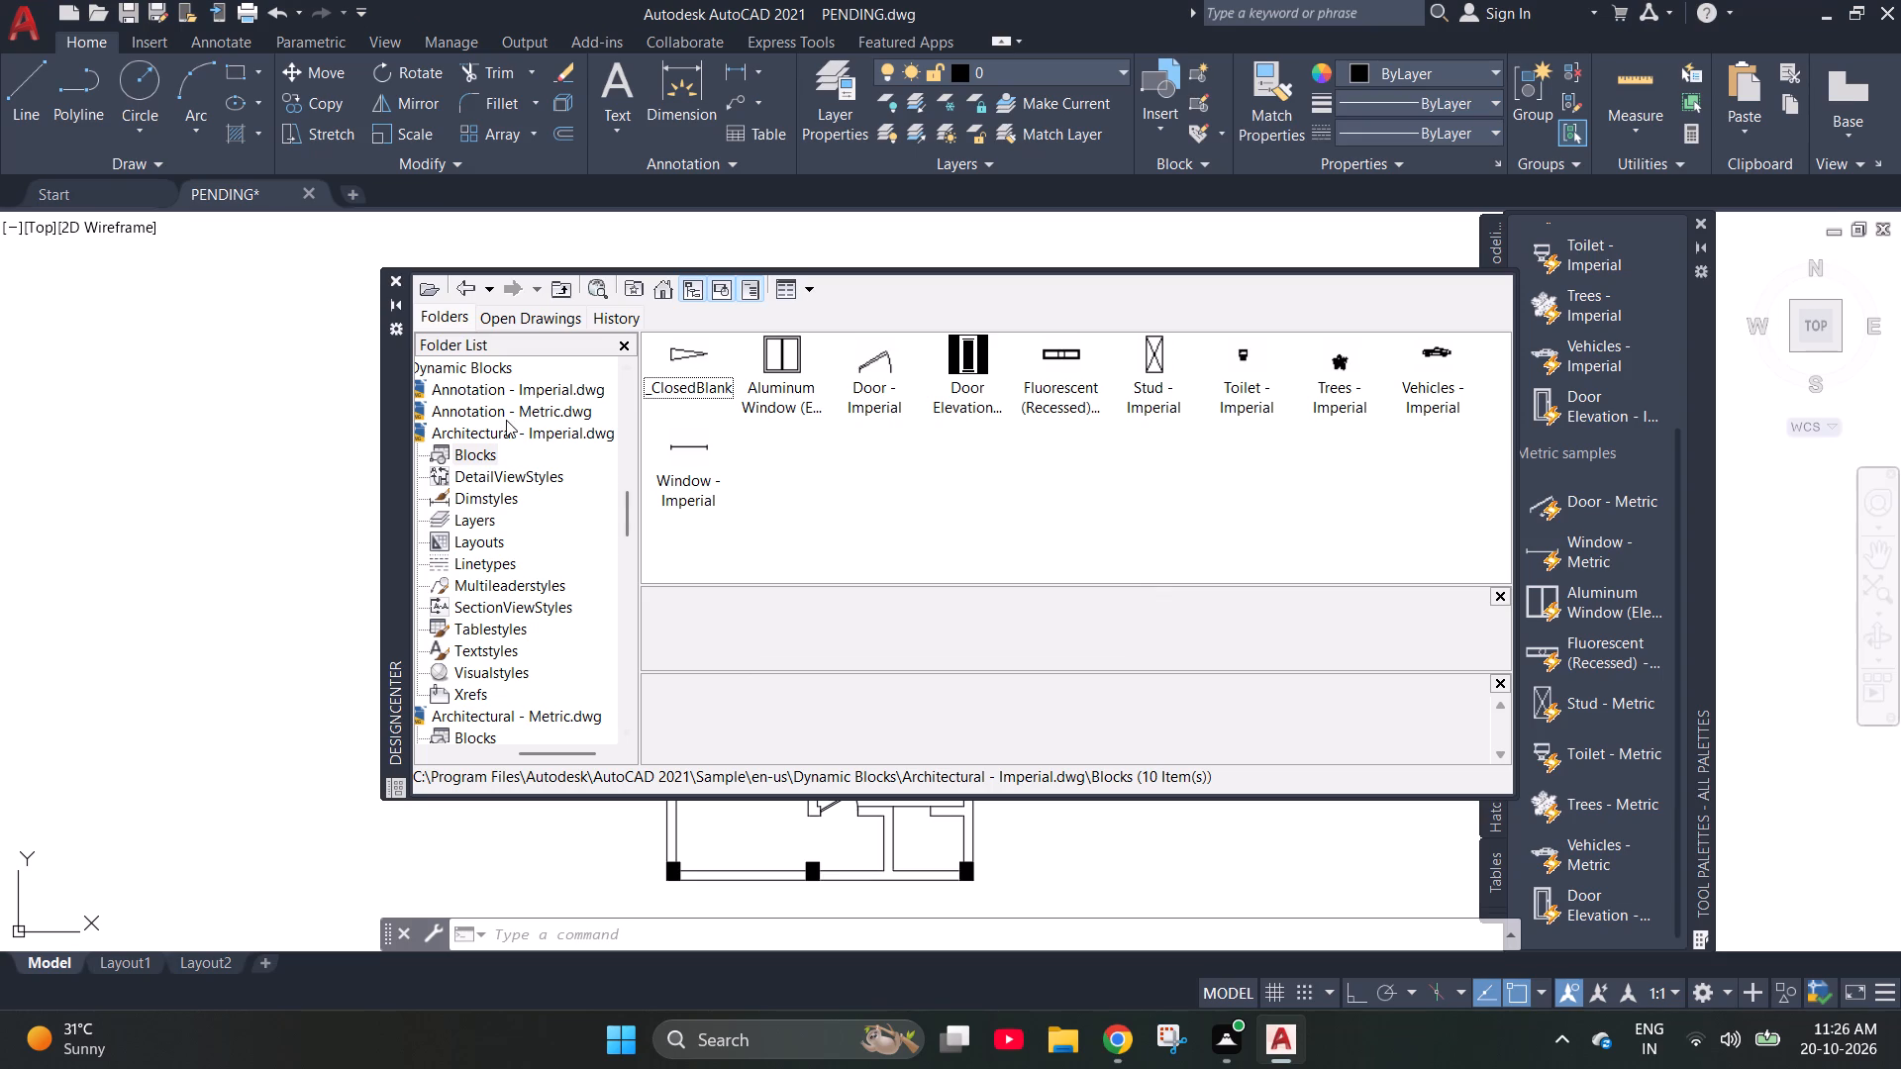
pyautogui.click(502, 411)
pyautogui.doubleClick(683, 361)
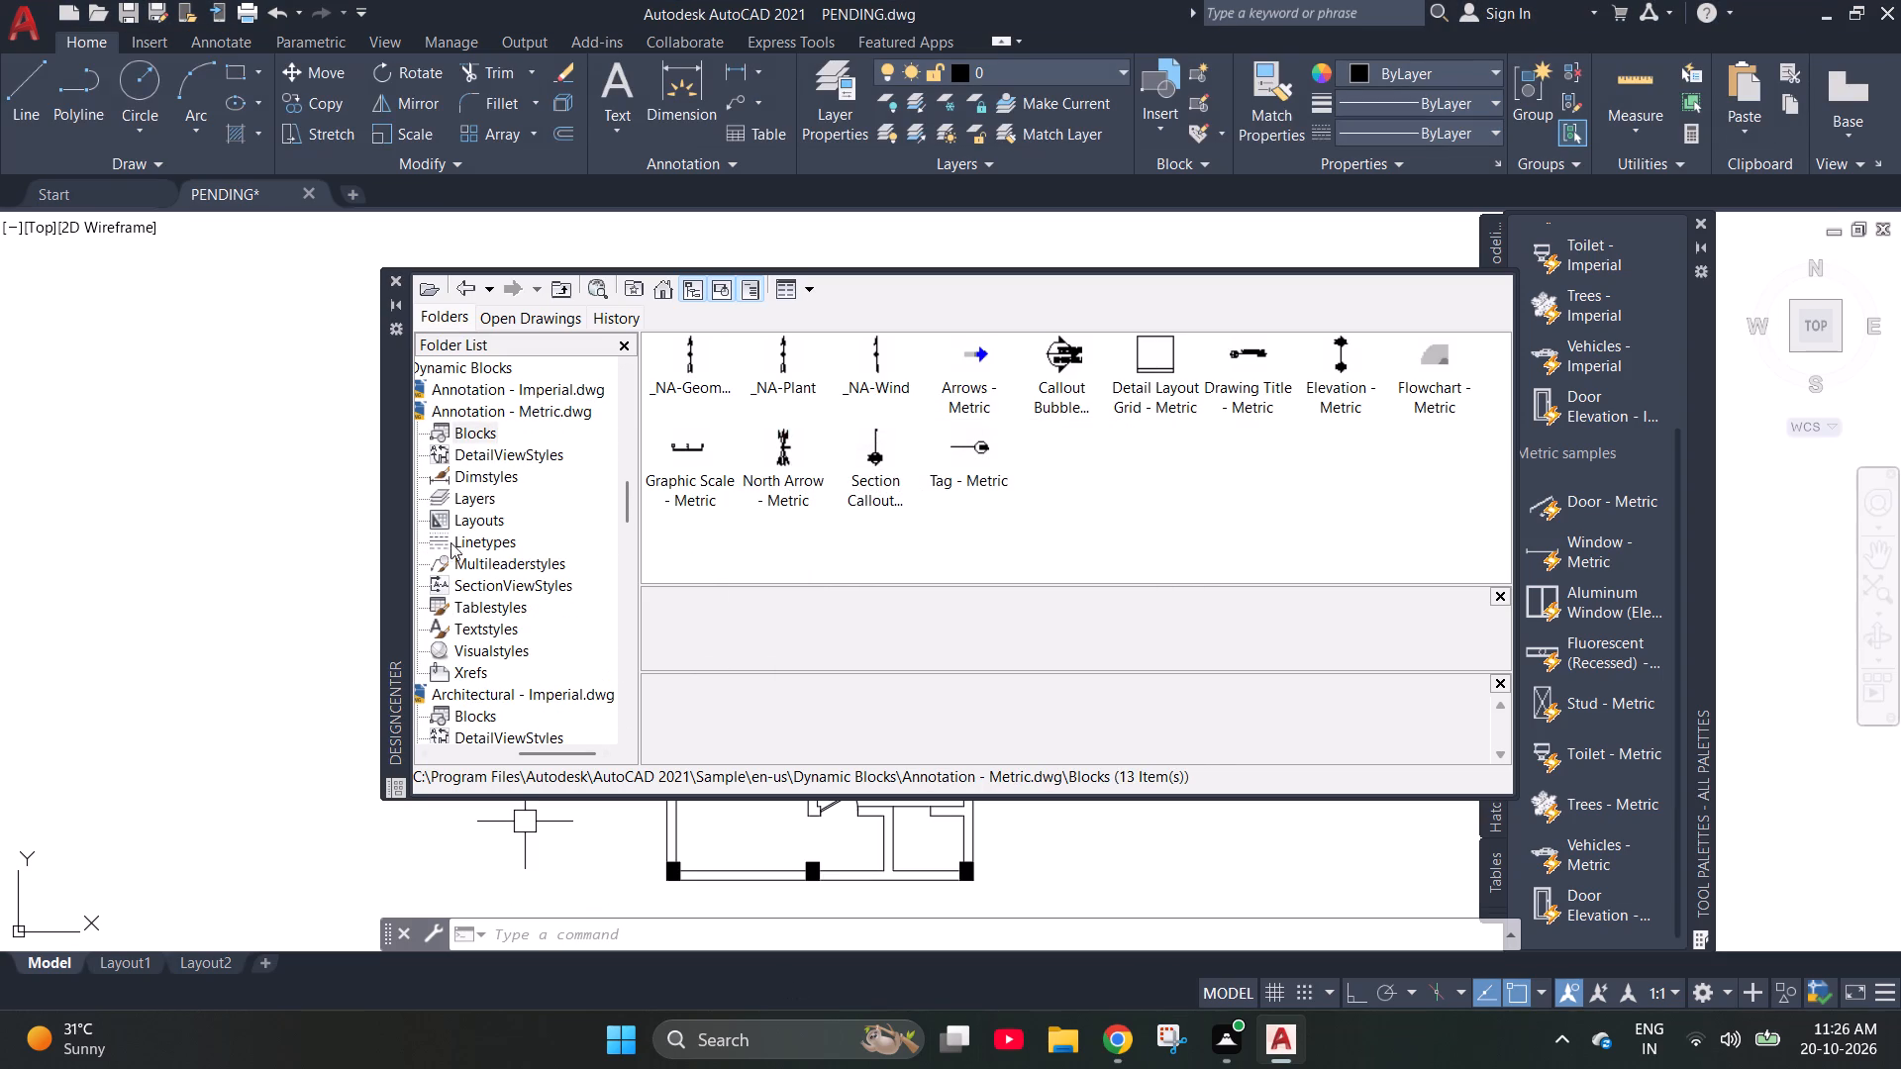
pyautogui.click(545, 397)
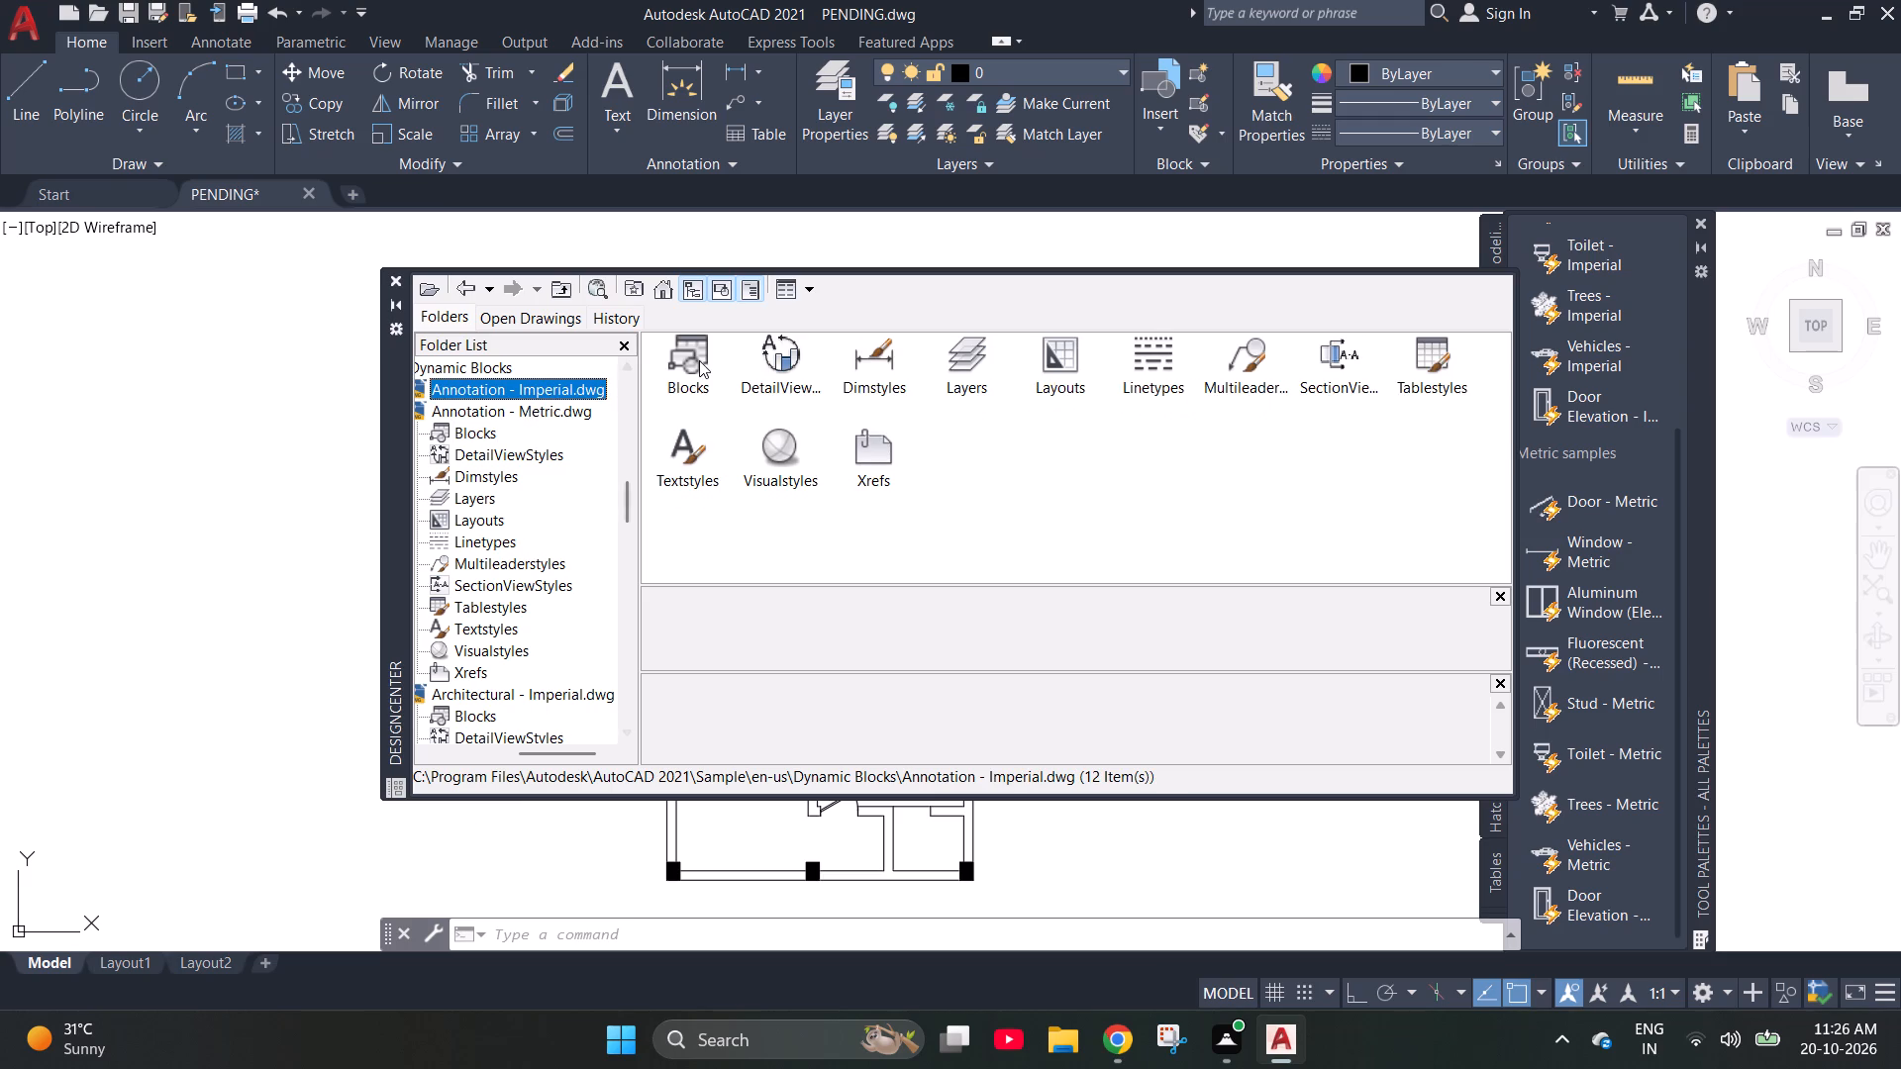
pyautogui.doubleClick(699, 360)
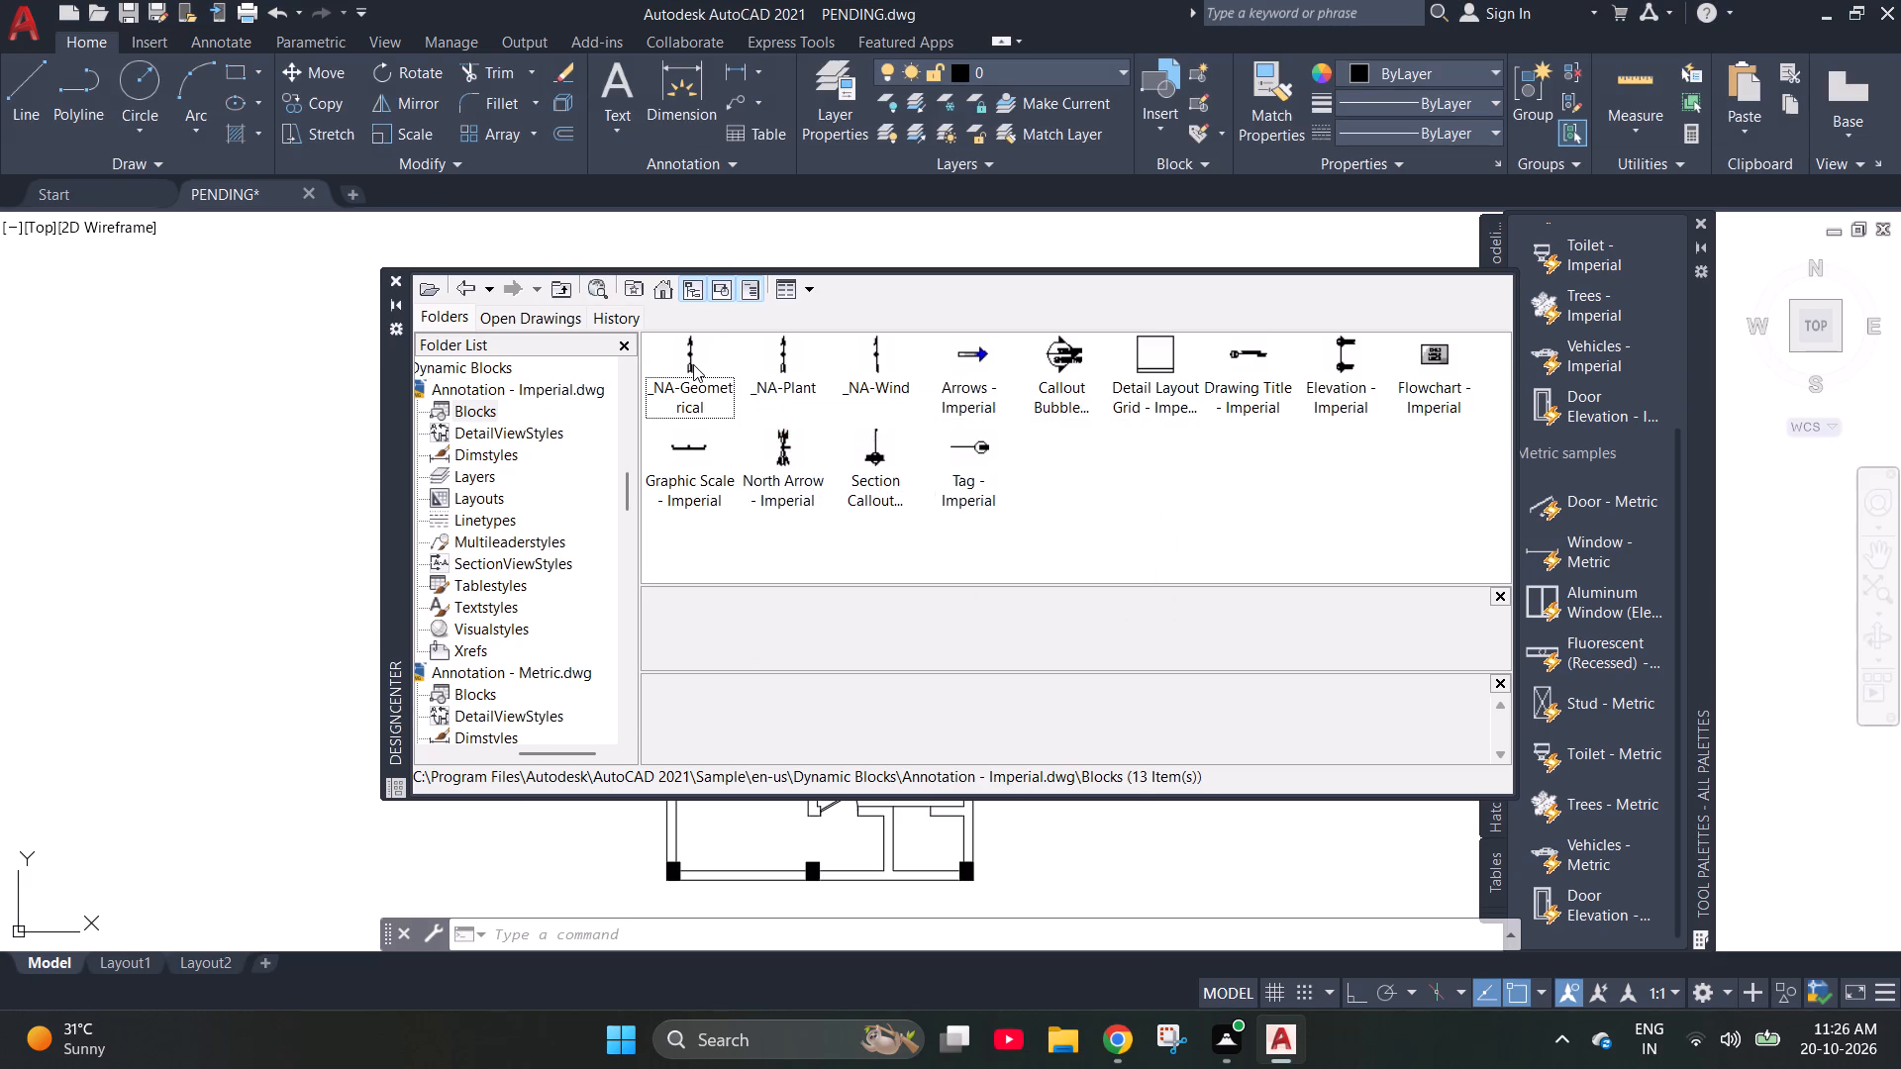
# Examine the blocks of the Civil - Imperial and Civil - Metric sample drawings in the Dynamic Blocks folder.
pyautogui.scroll(-1, 577, 514)
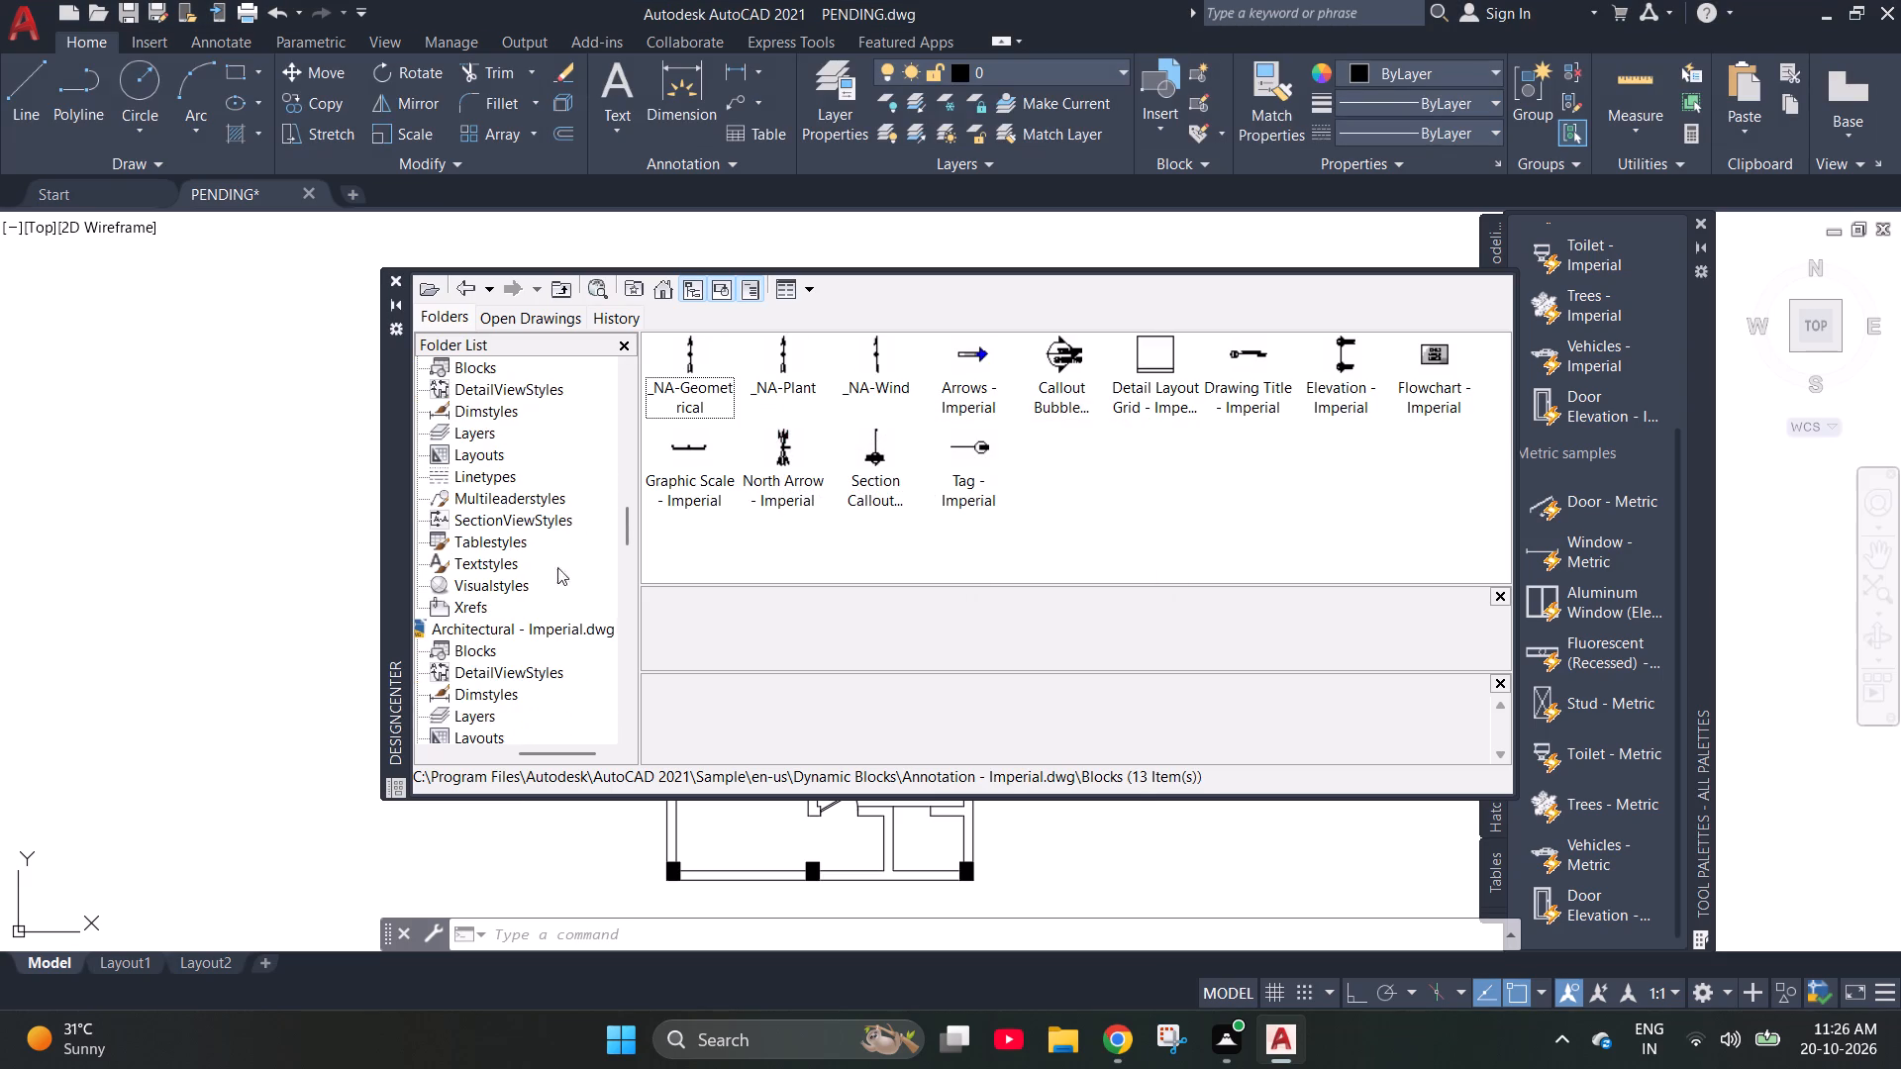
pyautogui.scroll(-2, 553, 584)
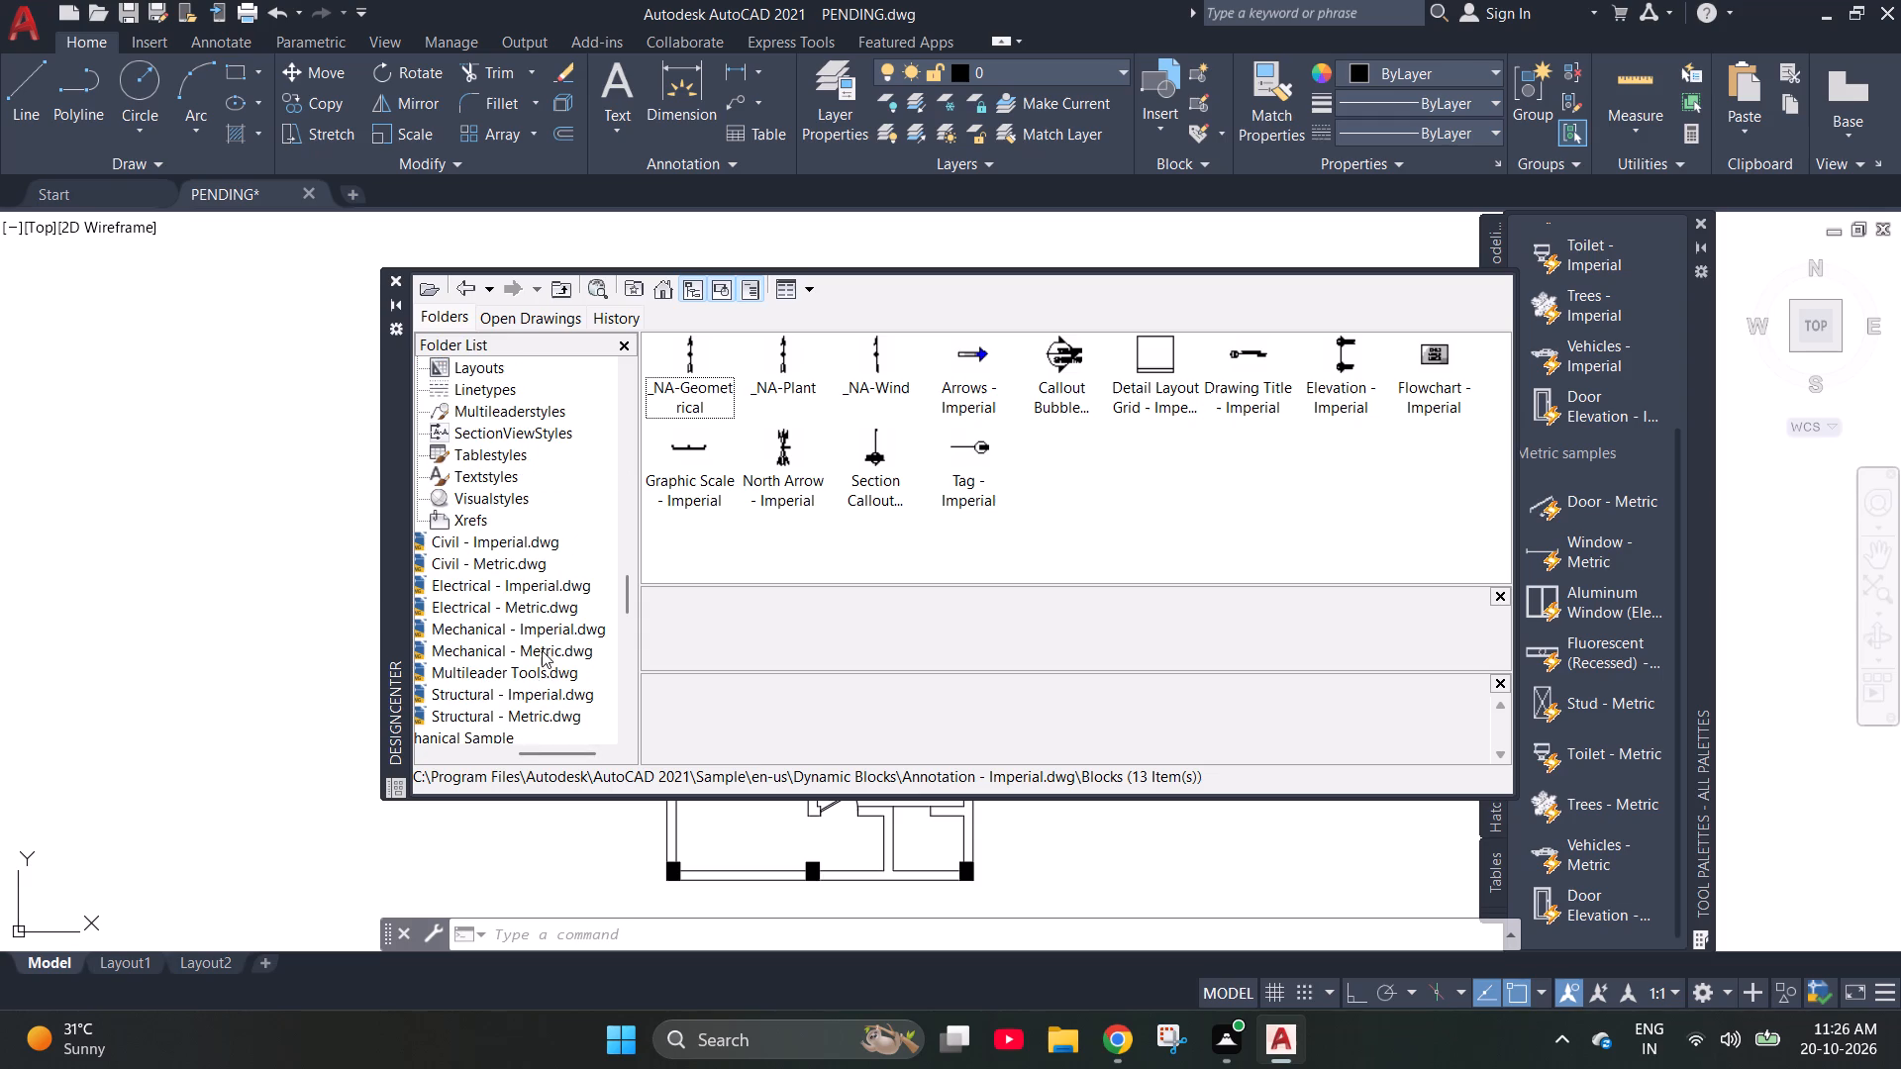
pyautogui.scroll(-1, 544, 644)
pyautogui.scroll(1, 528, 673)
pyautogui.moveTo(579, 748); pyautogui.dragTo(565, 751)
pyautogui.moveTo(628, 586); pyautogui.dragTo(627, 595)
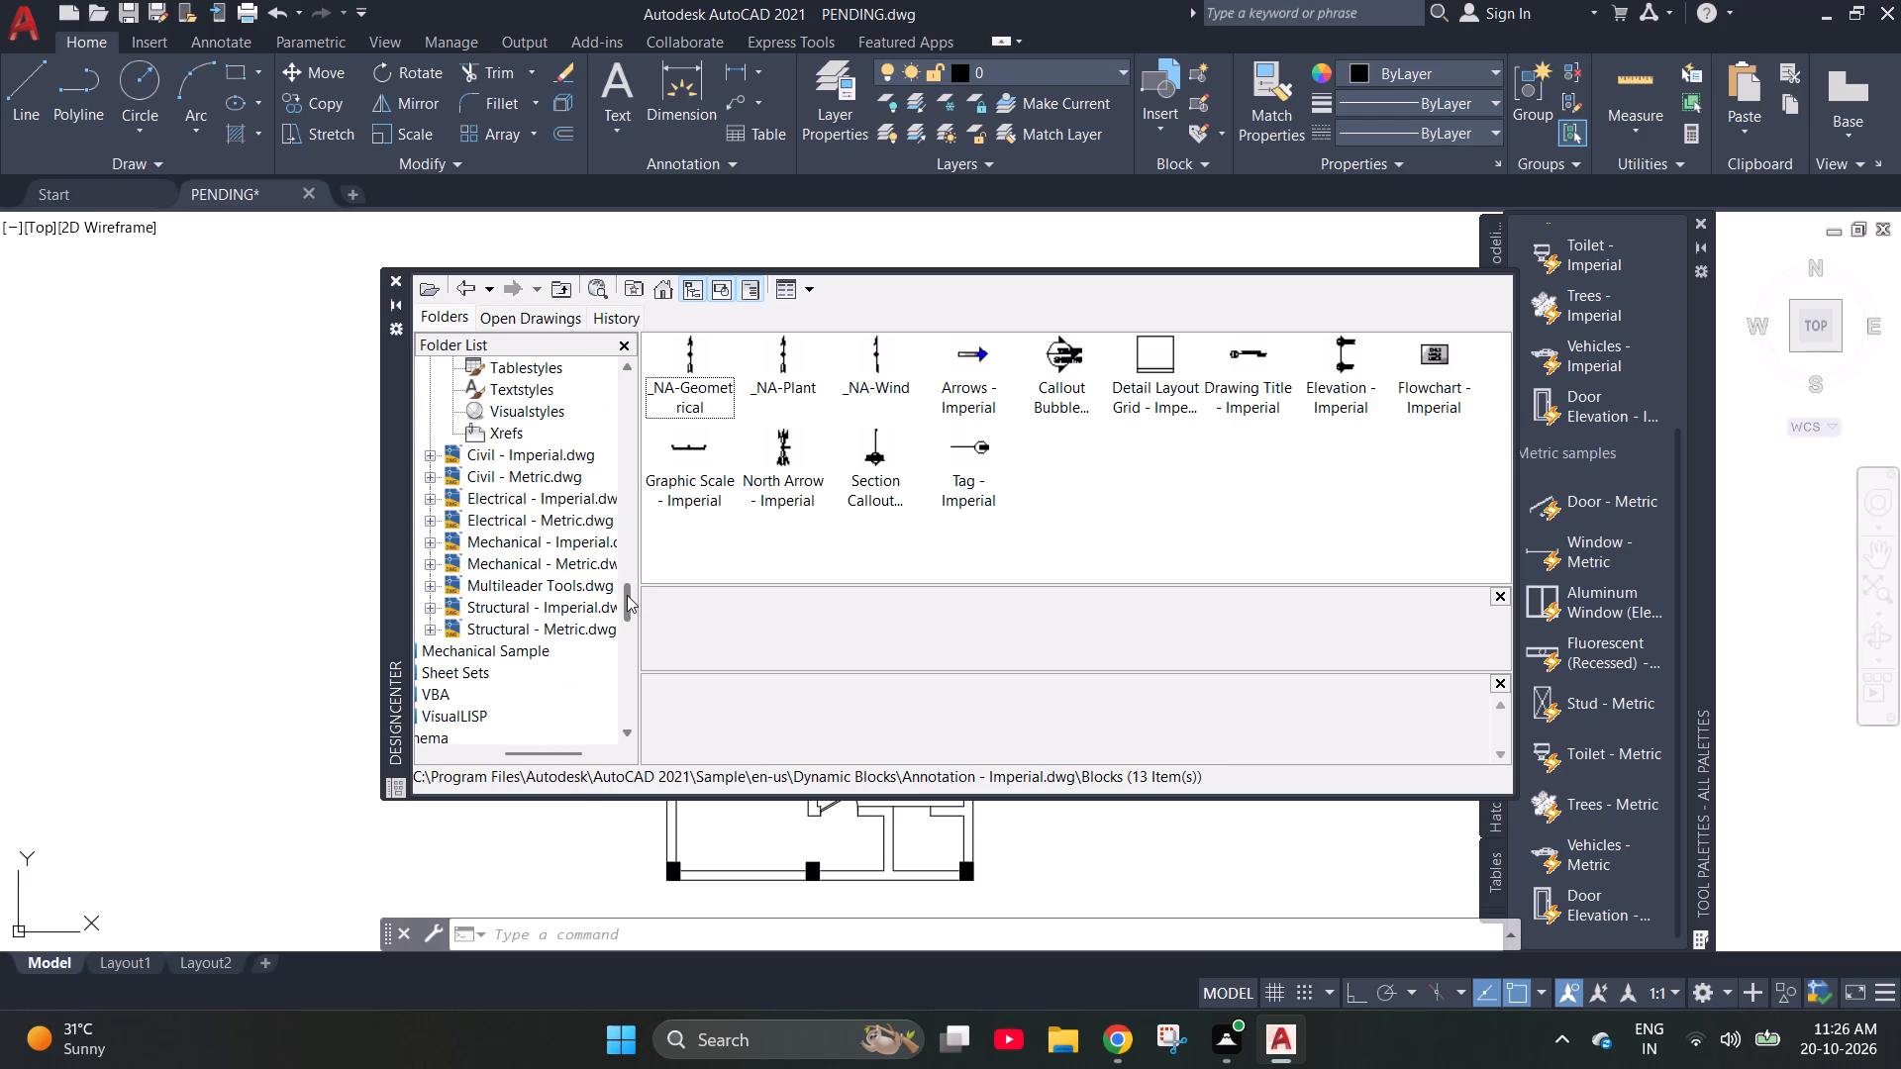
pyautogui.moveTo(627, 595); pyautogui.dragTo(636, 612)
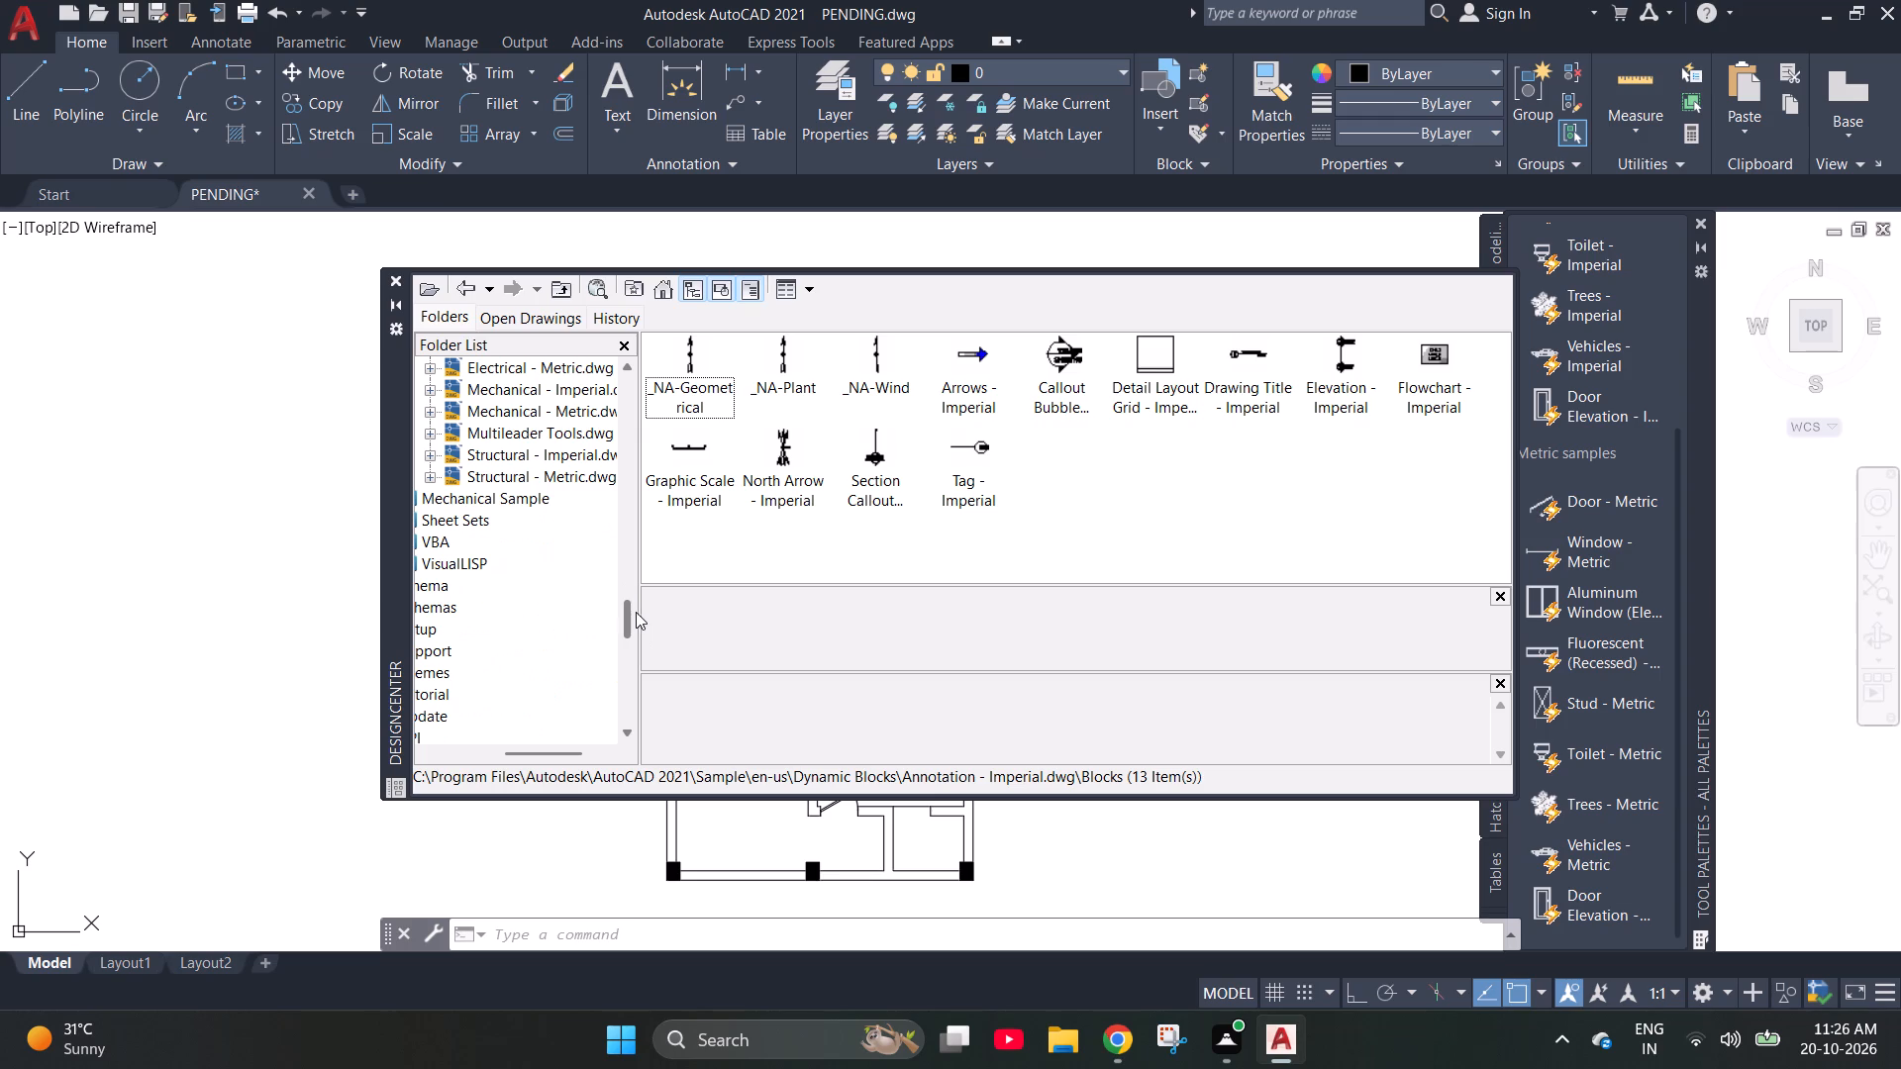
pyautogui.moveTo(636, 612); pyautogui.dragTo(641, 604)
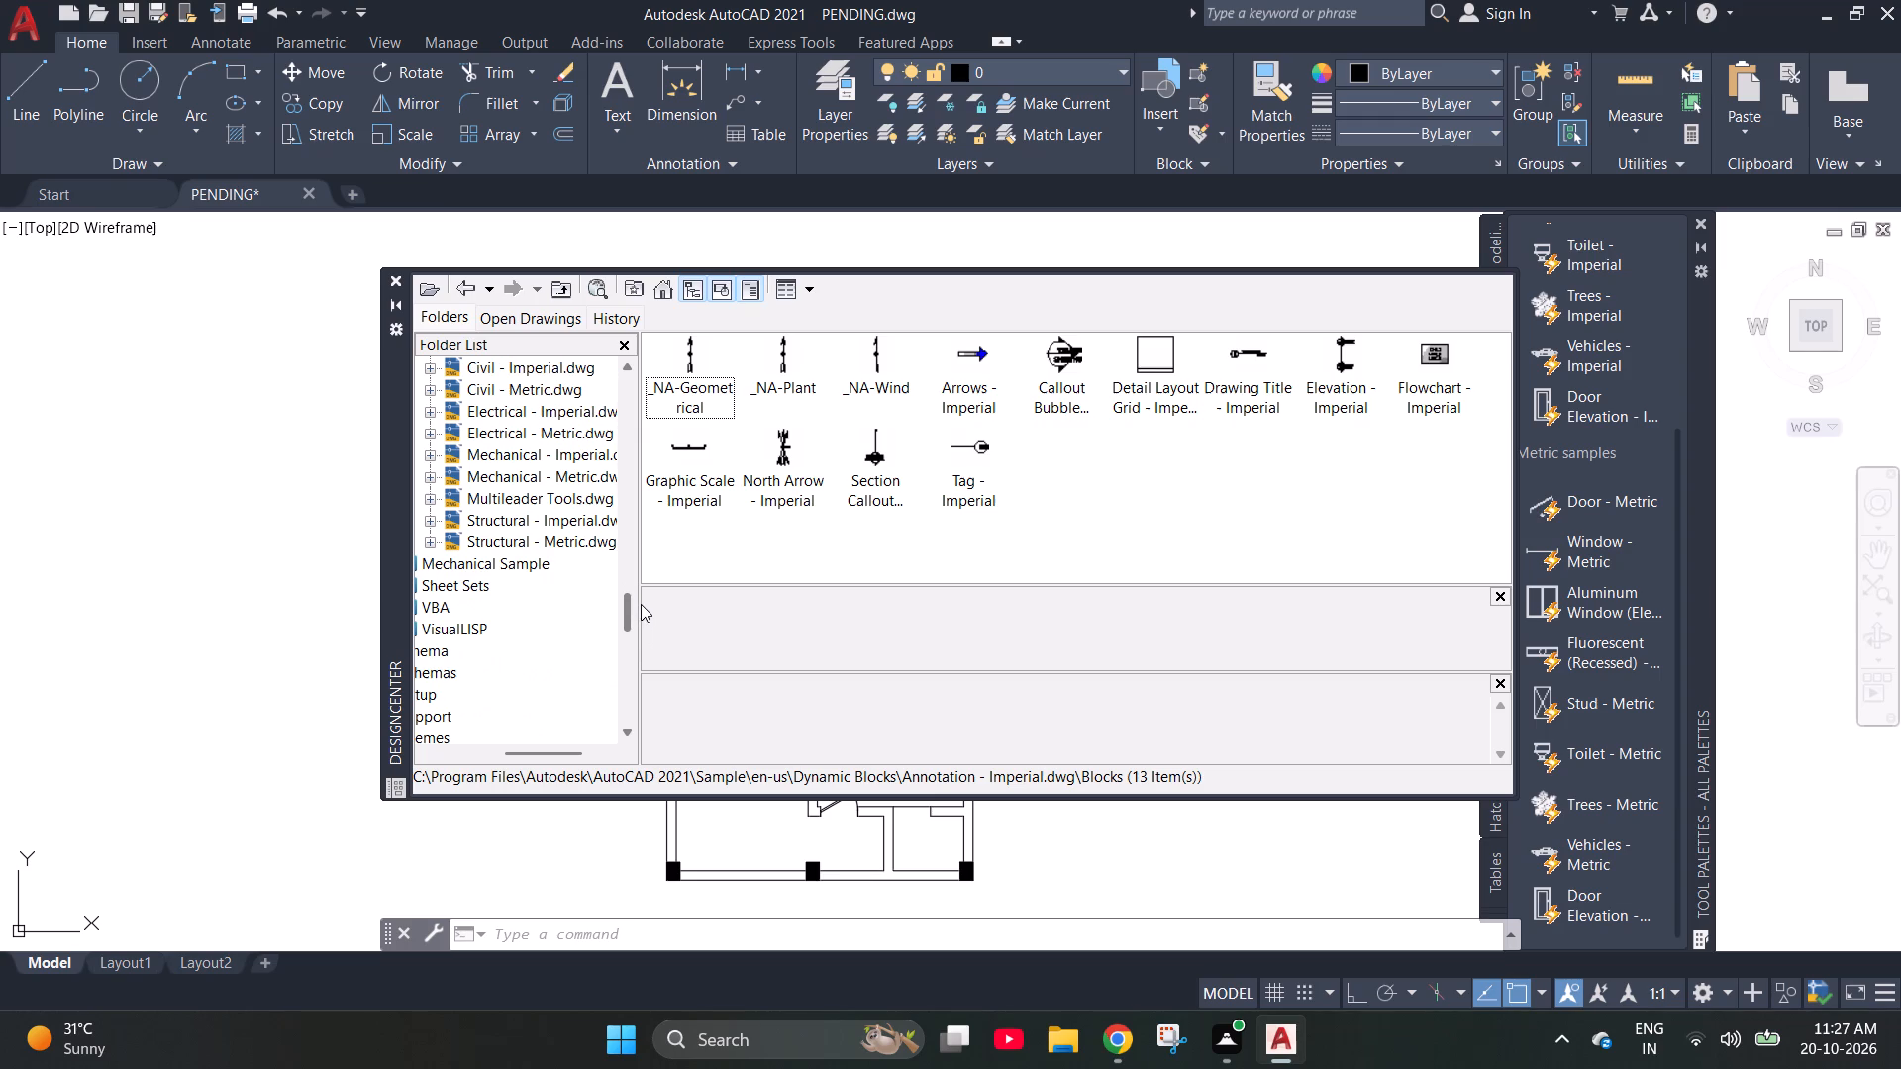
pyautogui.moveTo(641, 604); pyautogui.dragTo(642, 595)
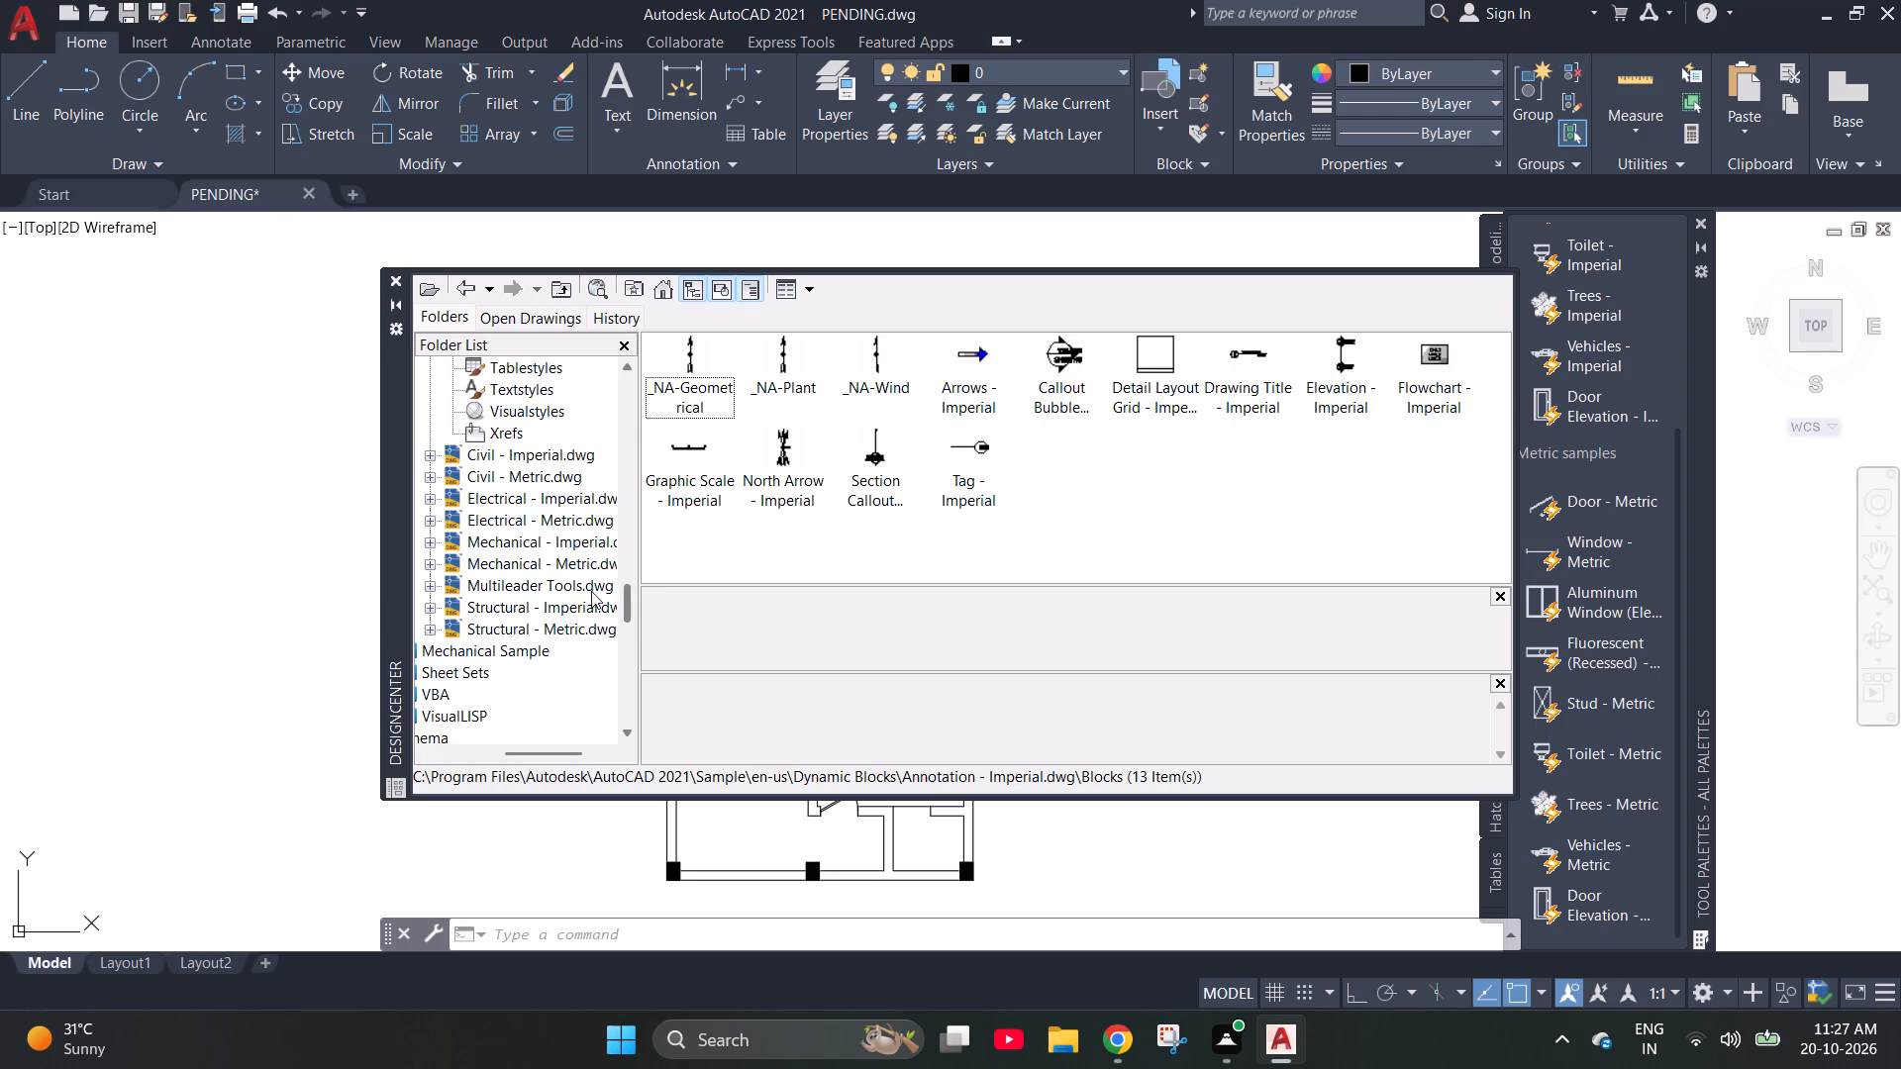
pyautogui.click(518, 470)
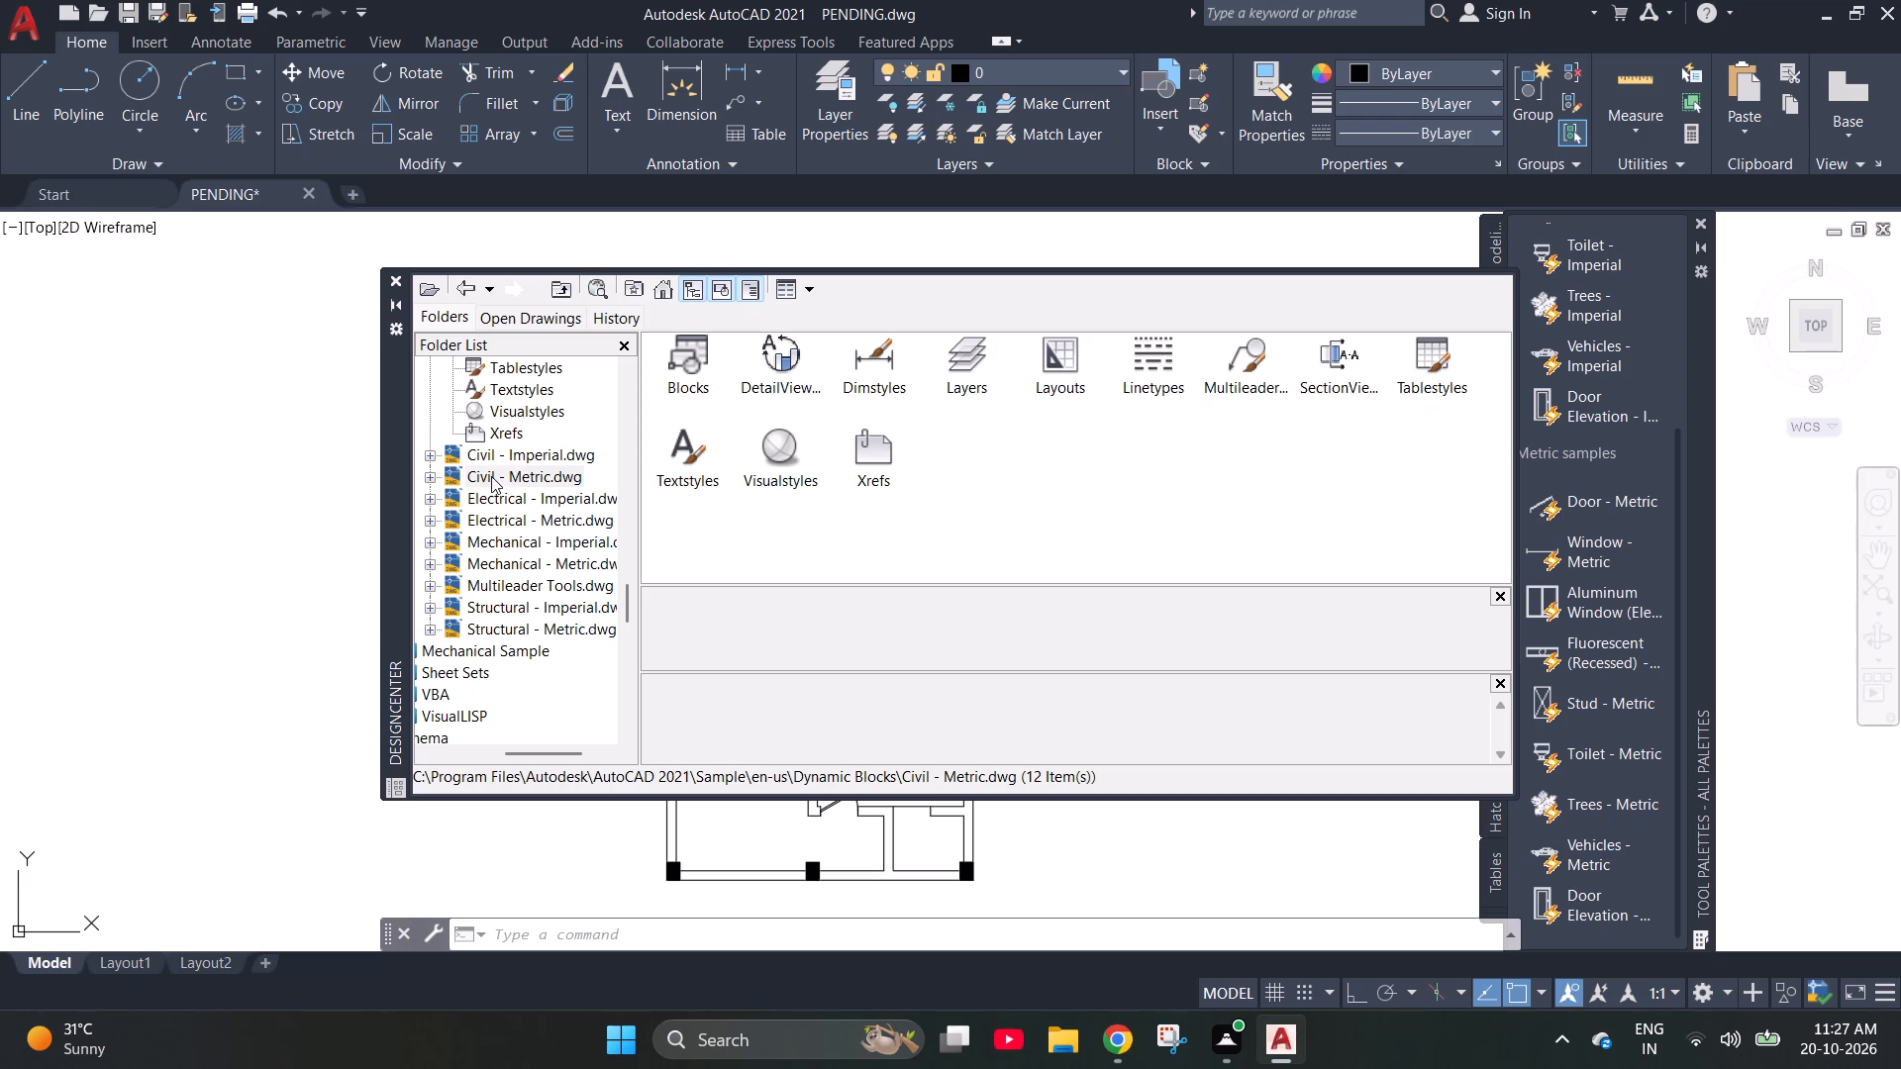
pyautogui.click(511, 458)
pyautogui.doubleClick(679, 384)
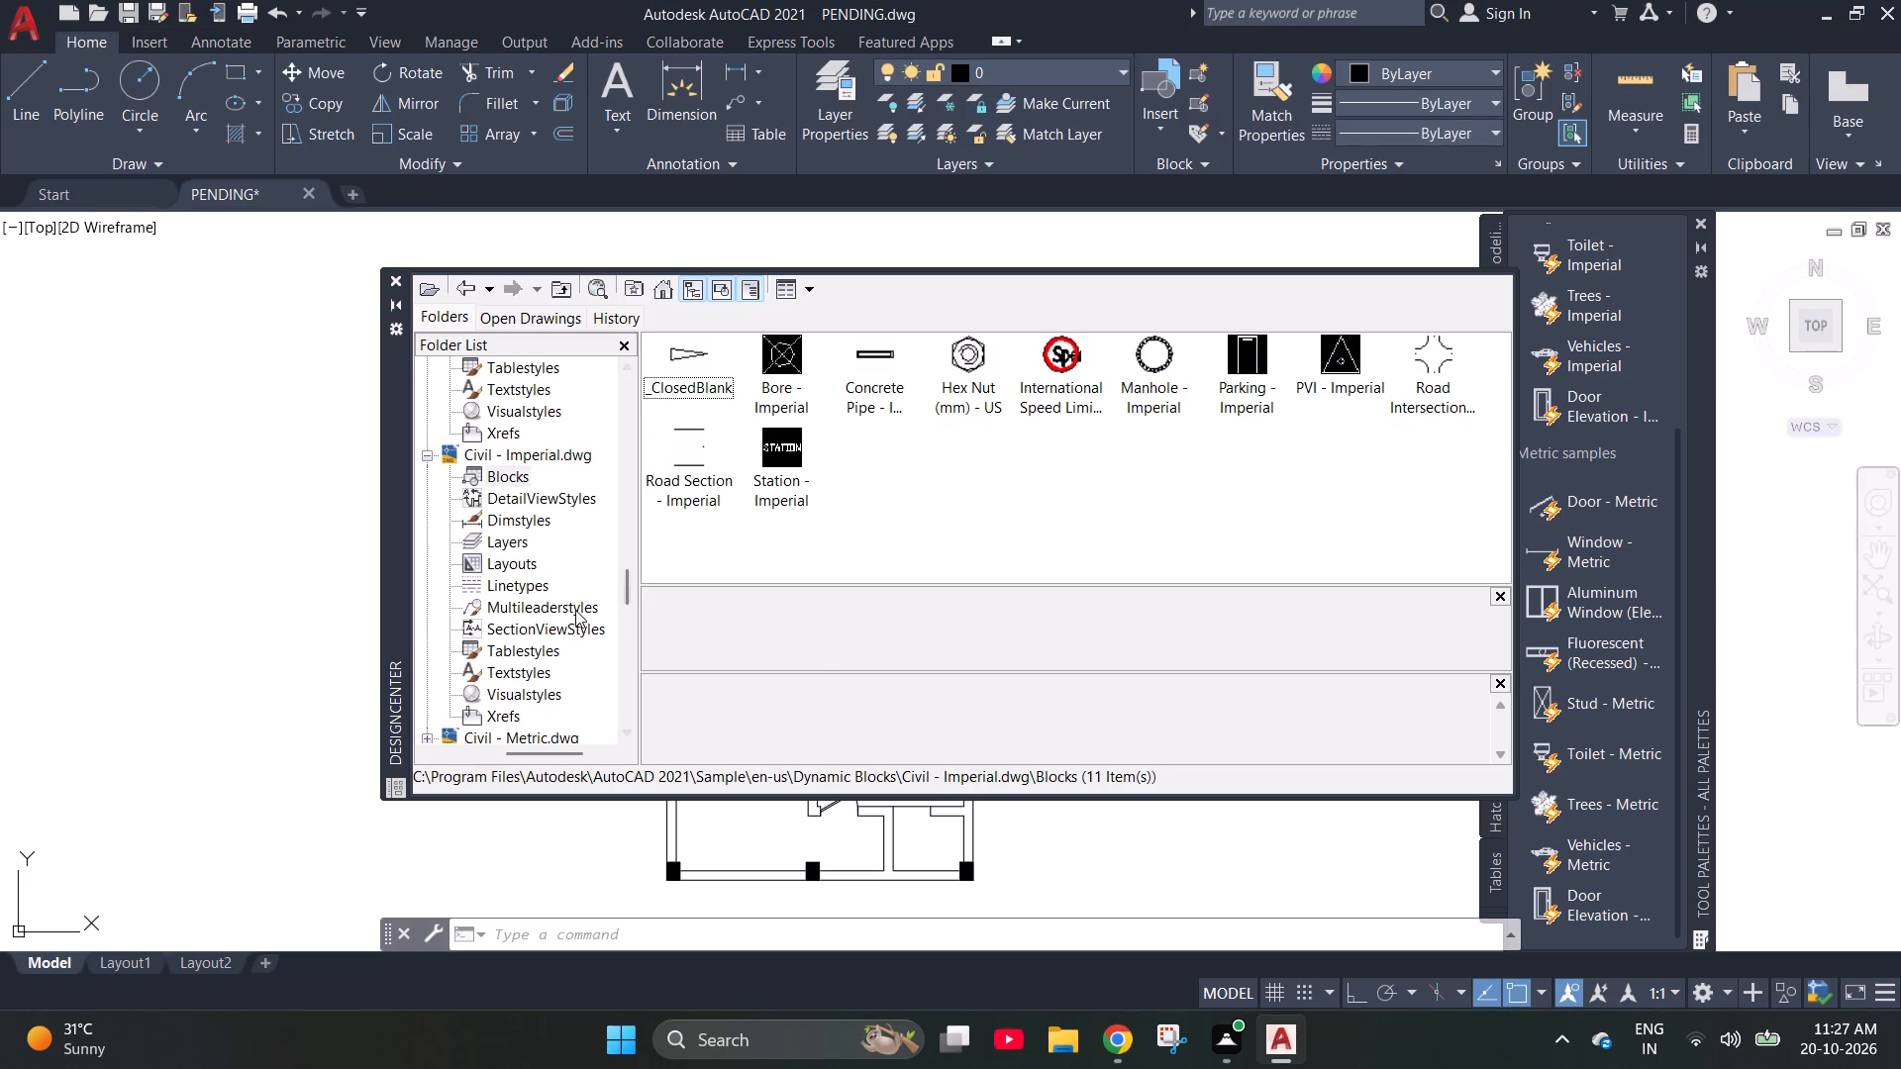
pyautogui.click(543, 733)
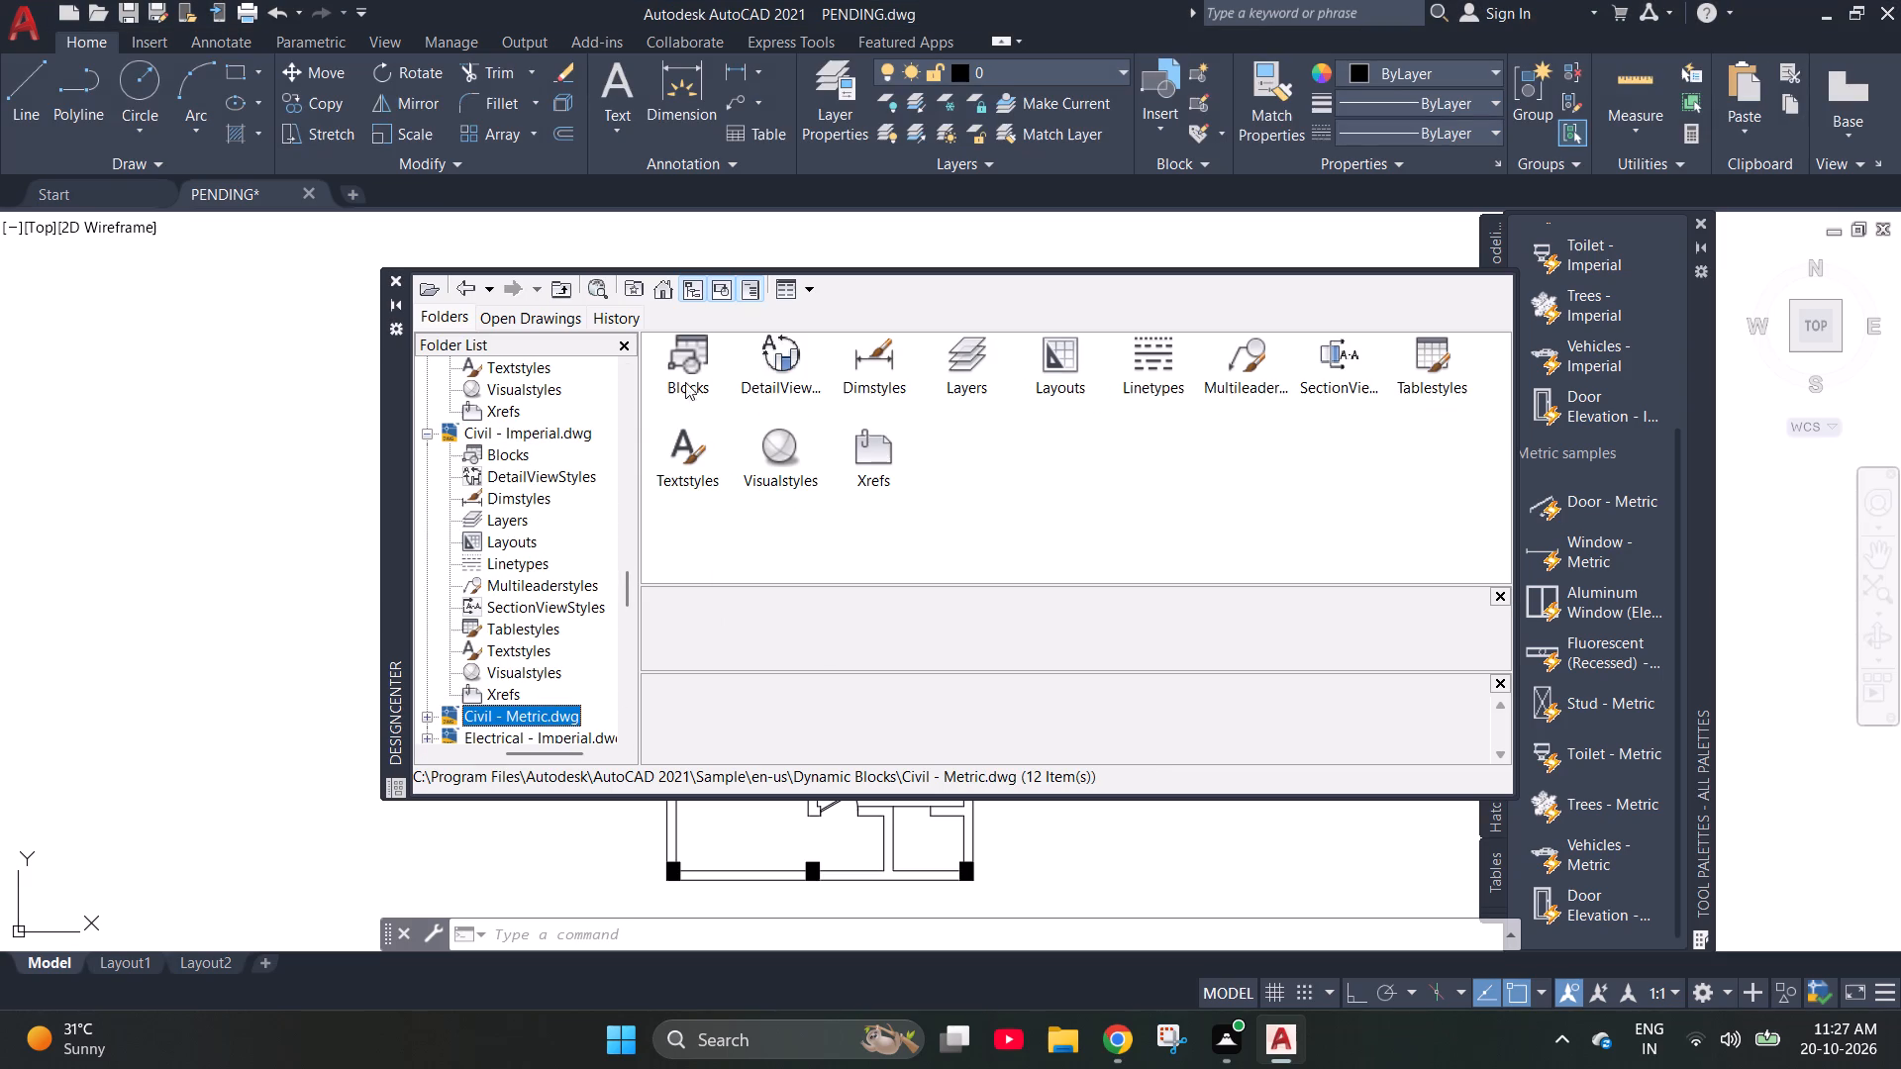
pyautogui.doubleClick(703, 335)
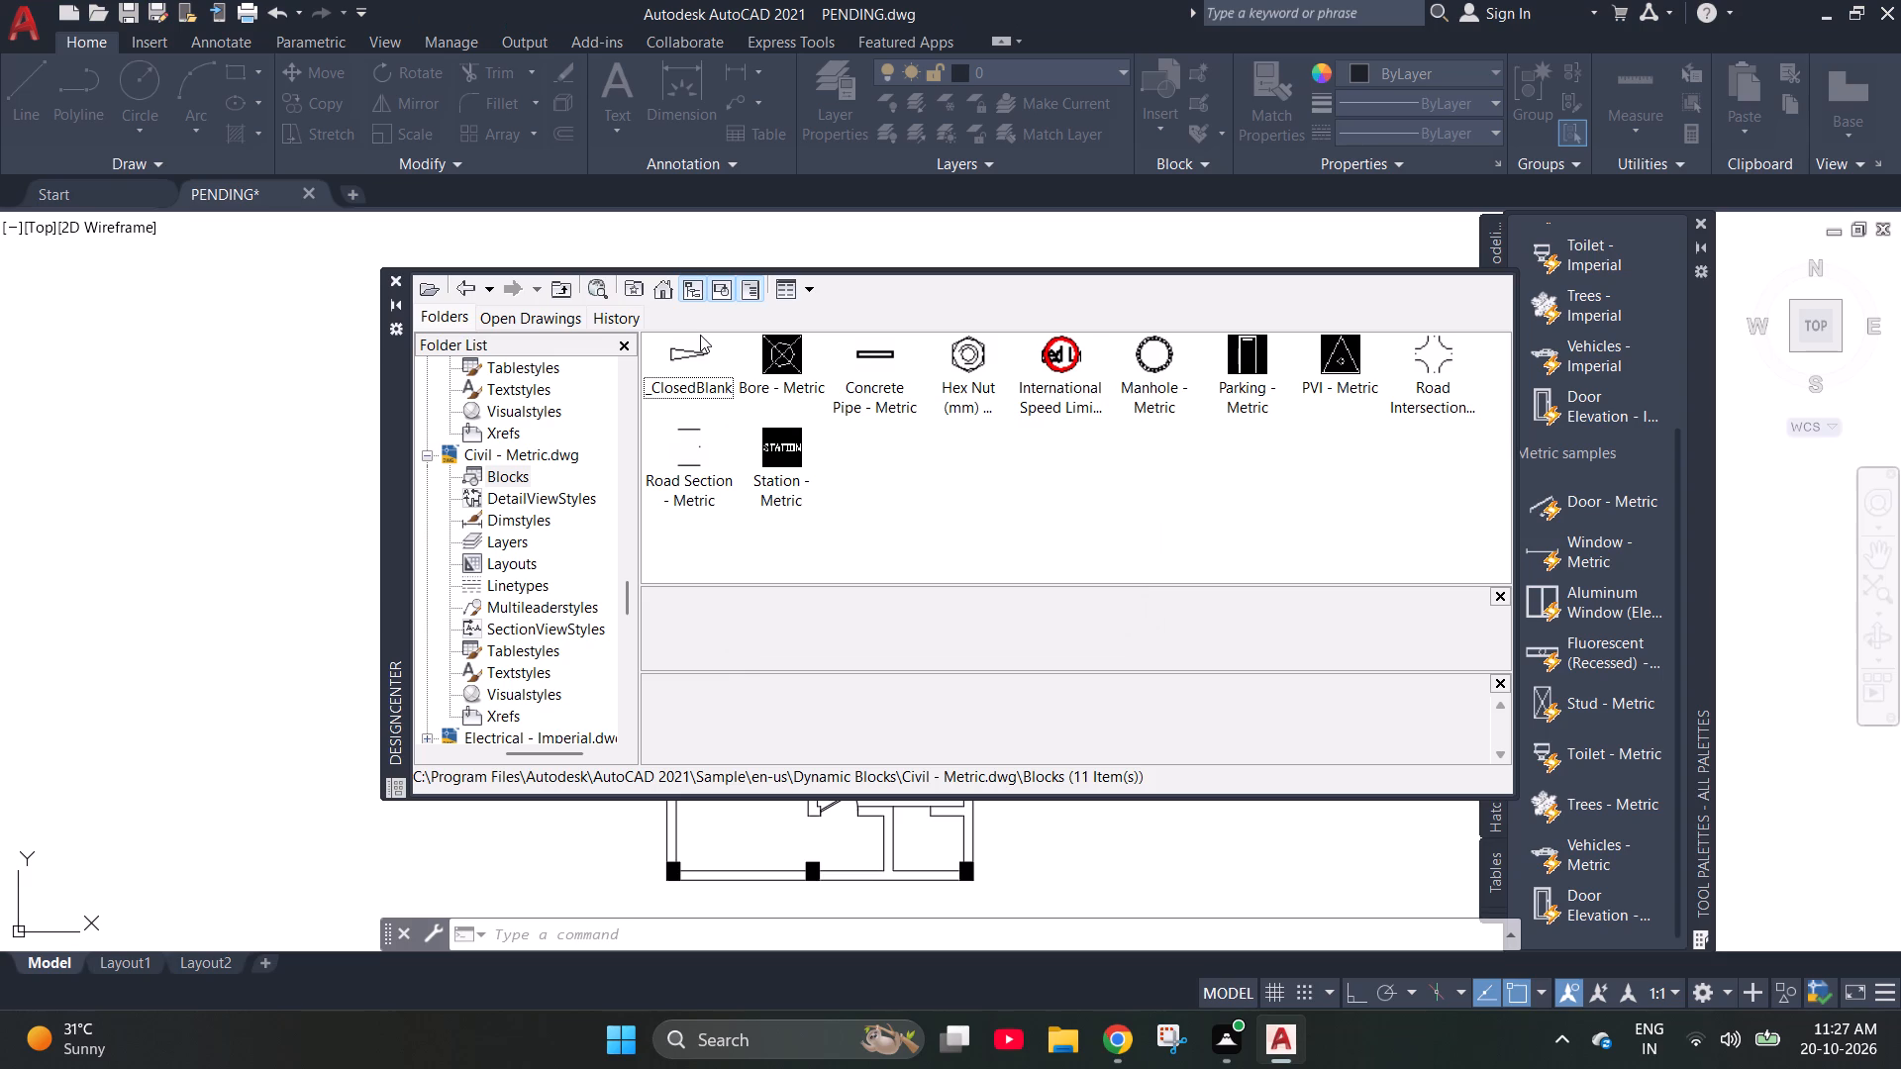
# Expand the Sample\en-us\DesignCenter folder and examine the blocks of Fasteners - Metric.dwg.
pyautogui.scroll(5, 492, 666)
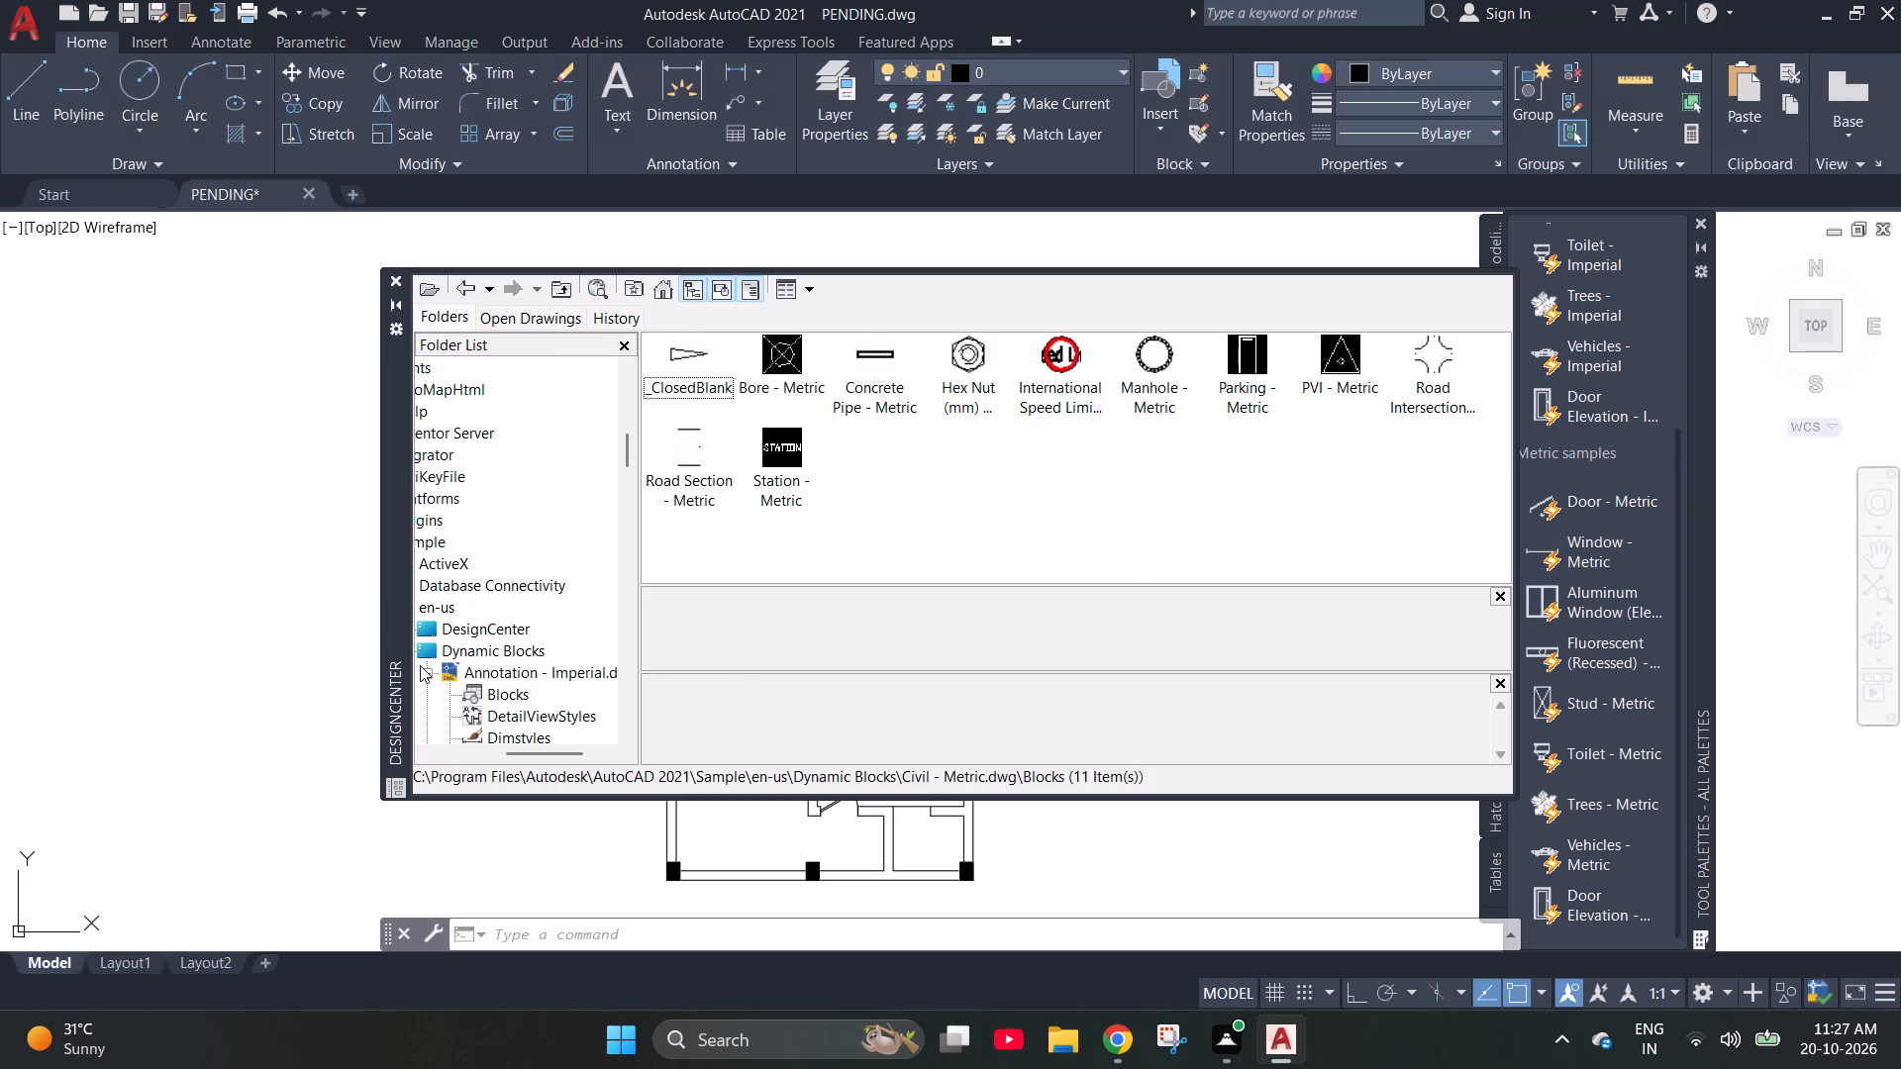
pyautogui.click(424, 626)
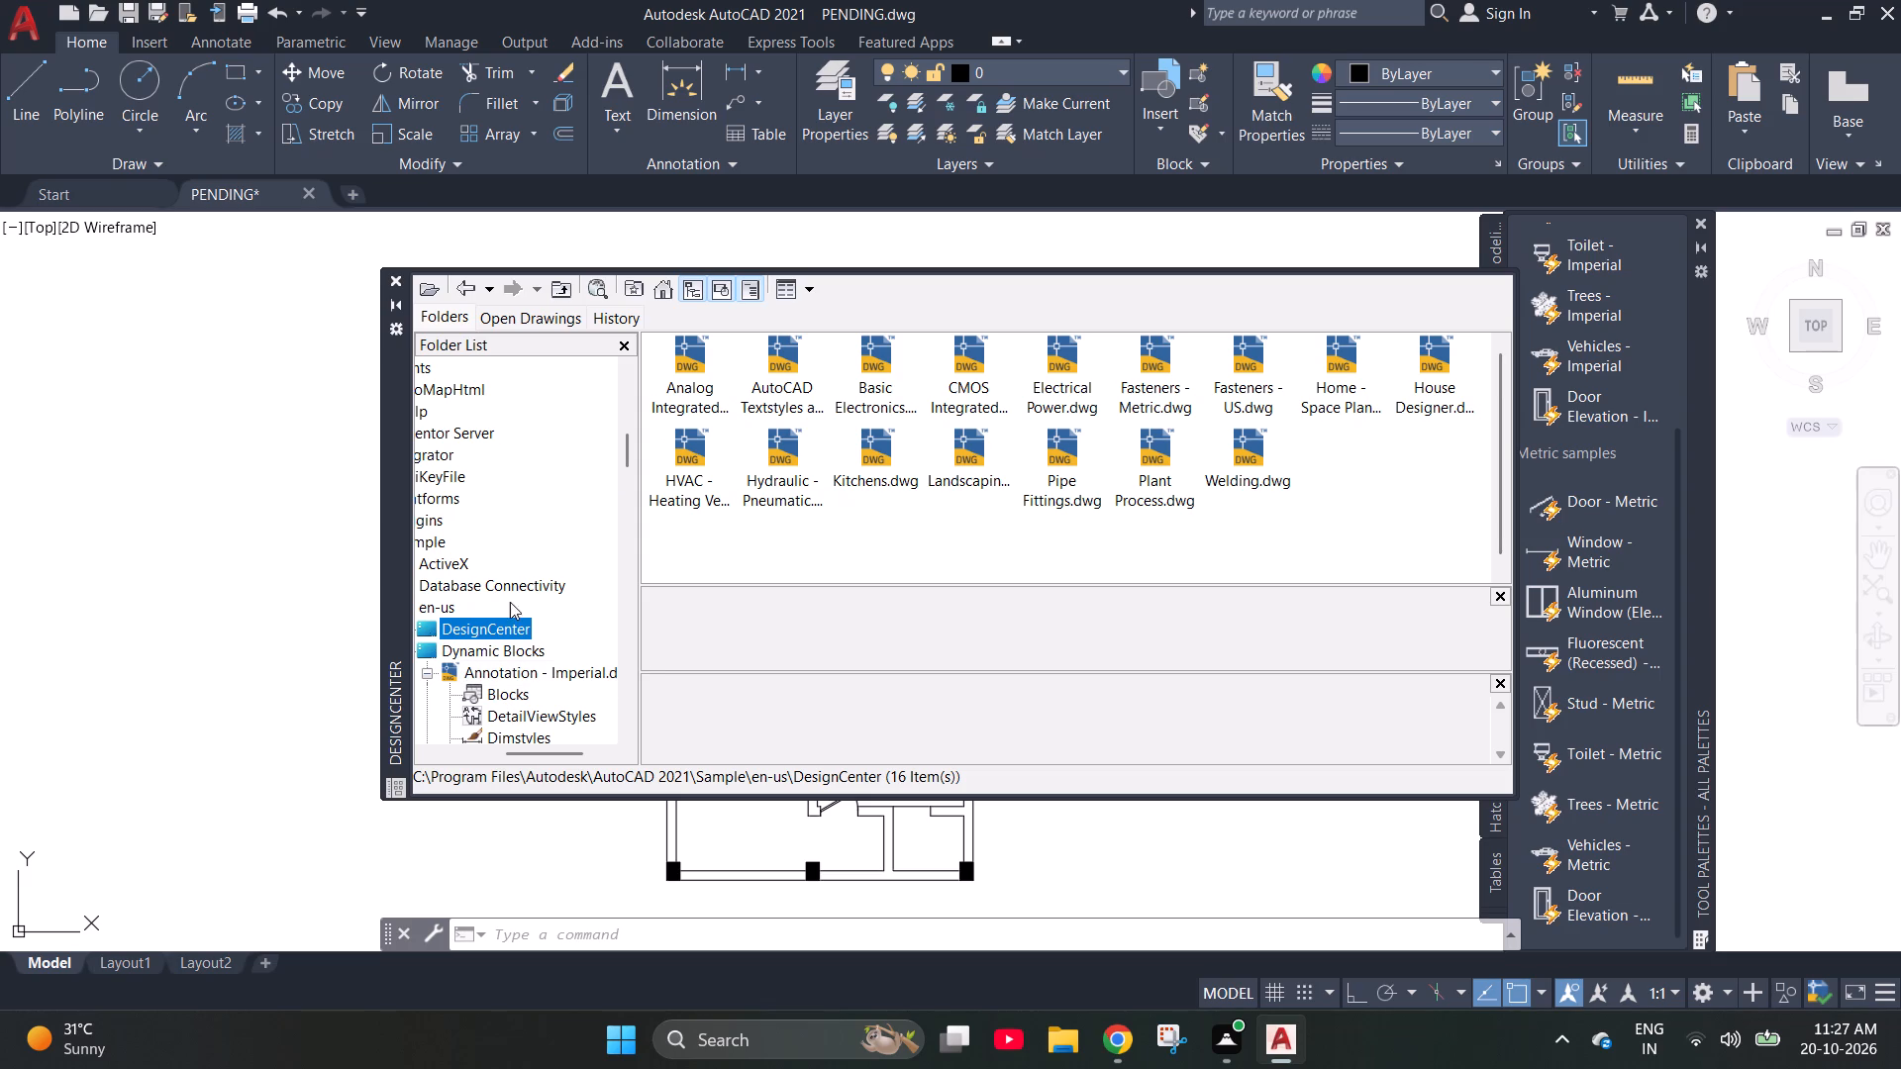
pyautogui.moveTo(556, 755); pyautogui.dragTo(512, 757)
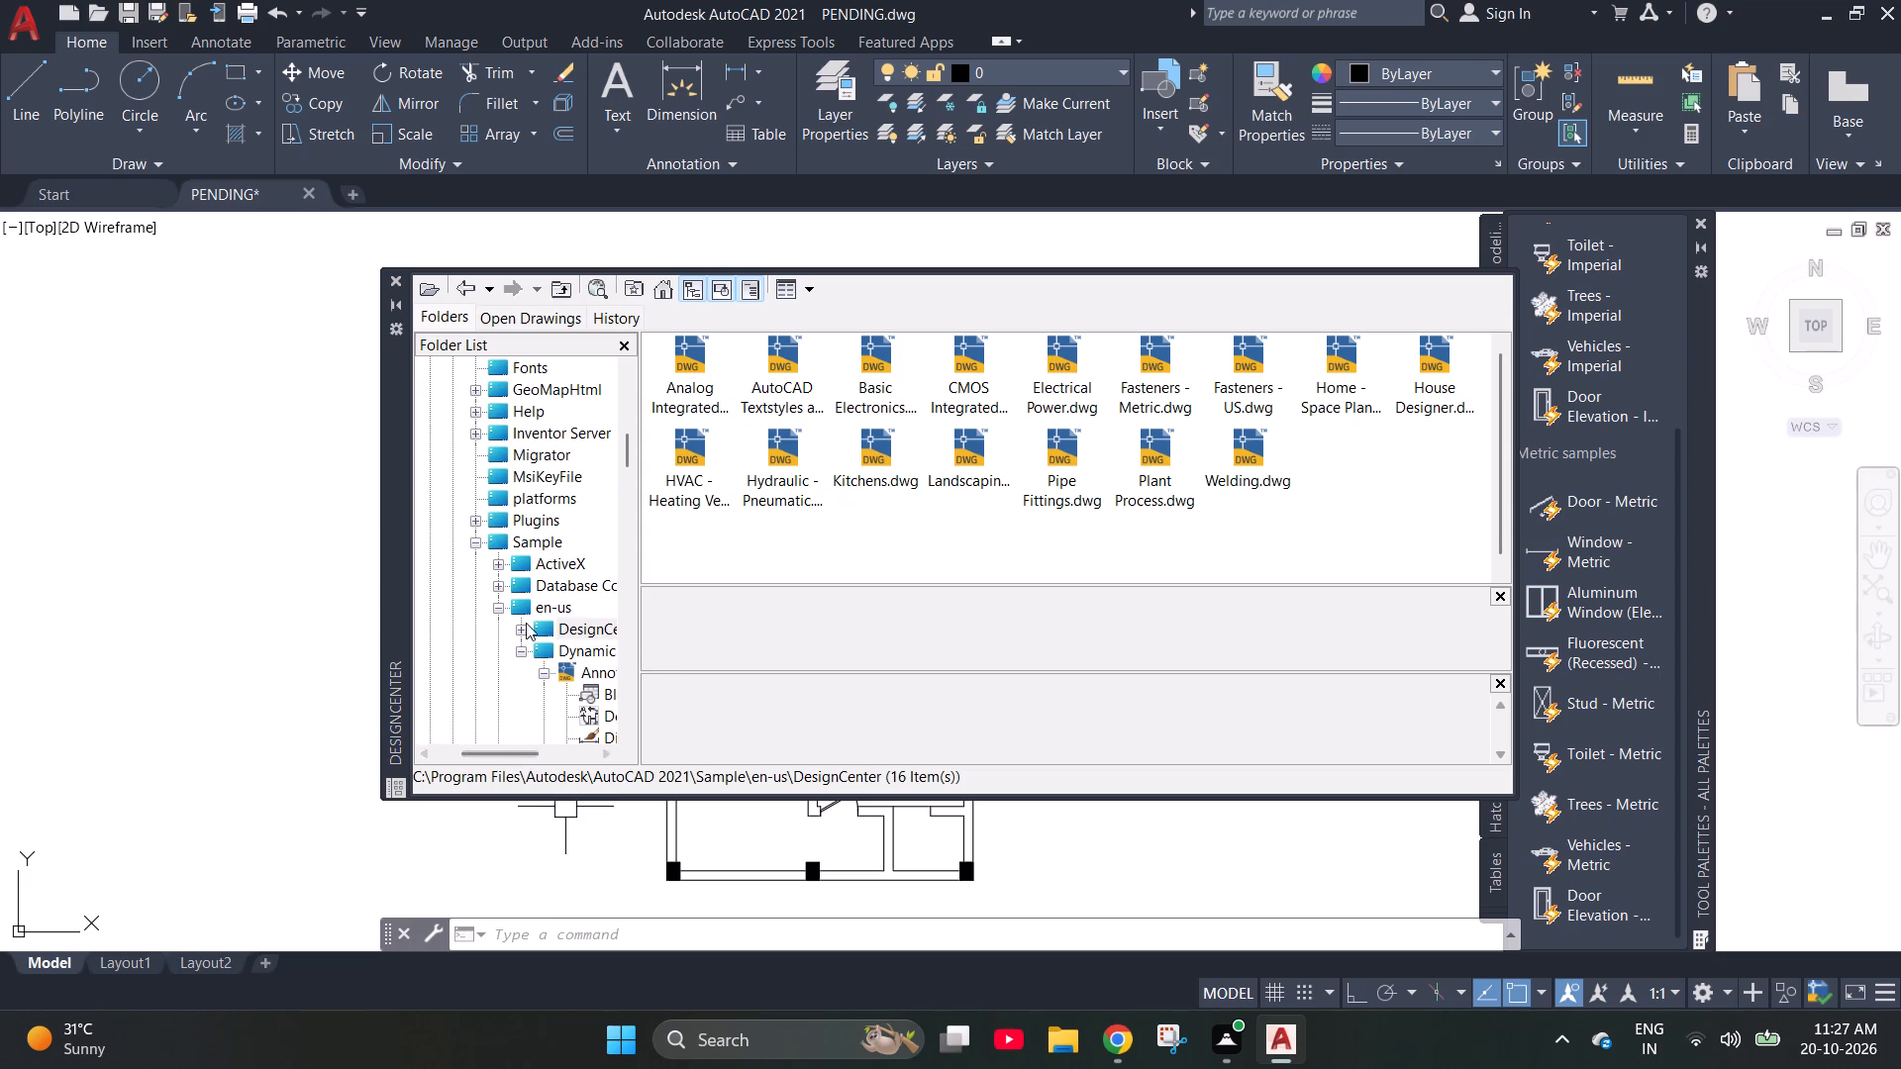
pyautogui.click(519, 621)
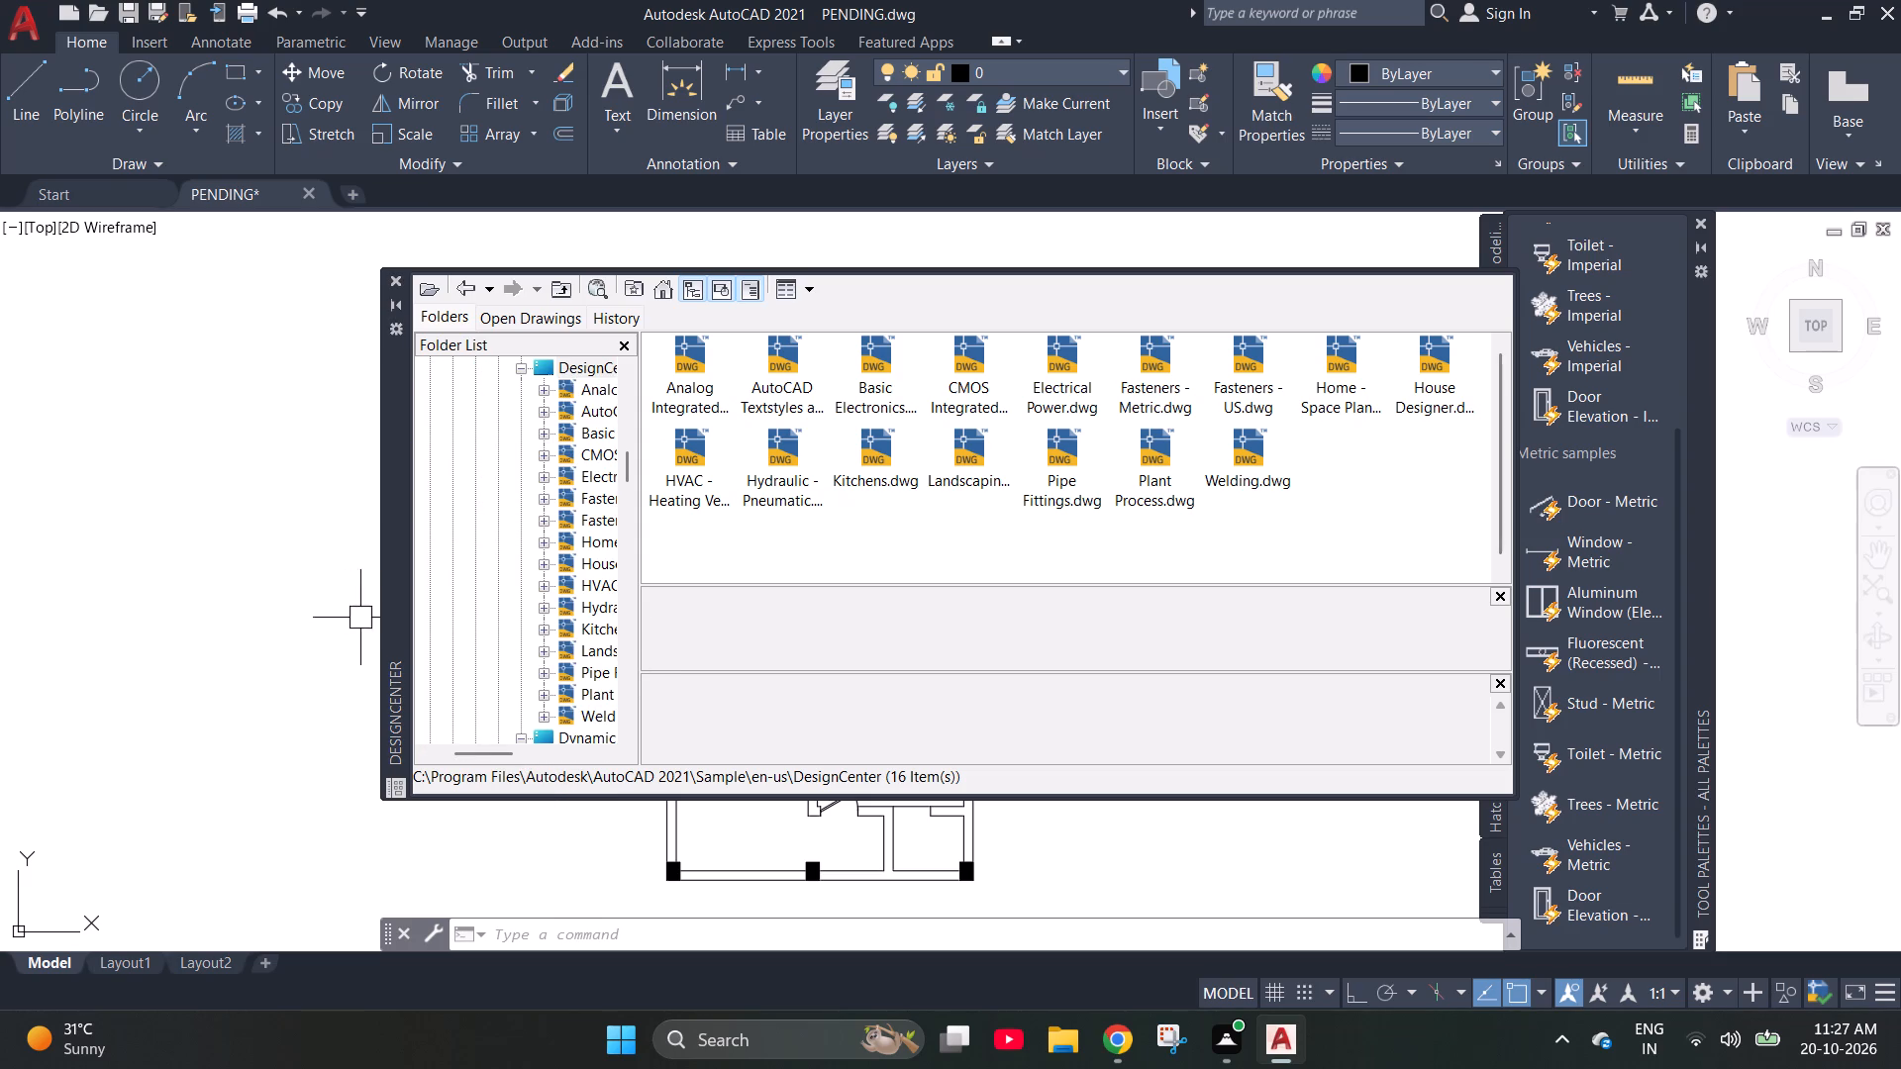
pyautogui.moveTo(461, 746); pyautogui.dragTo(486, 744)
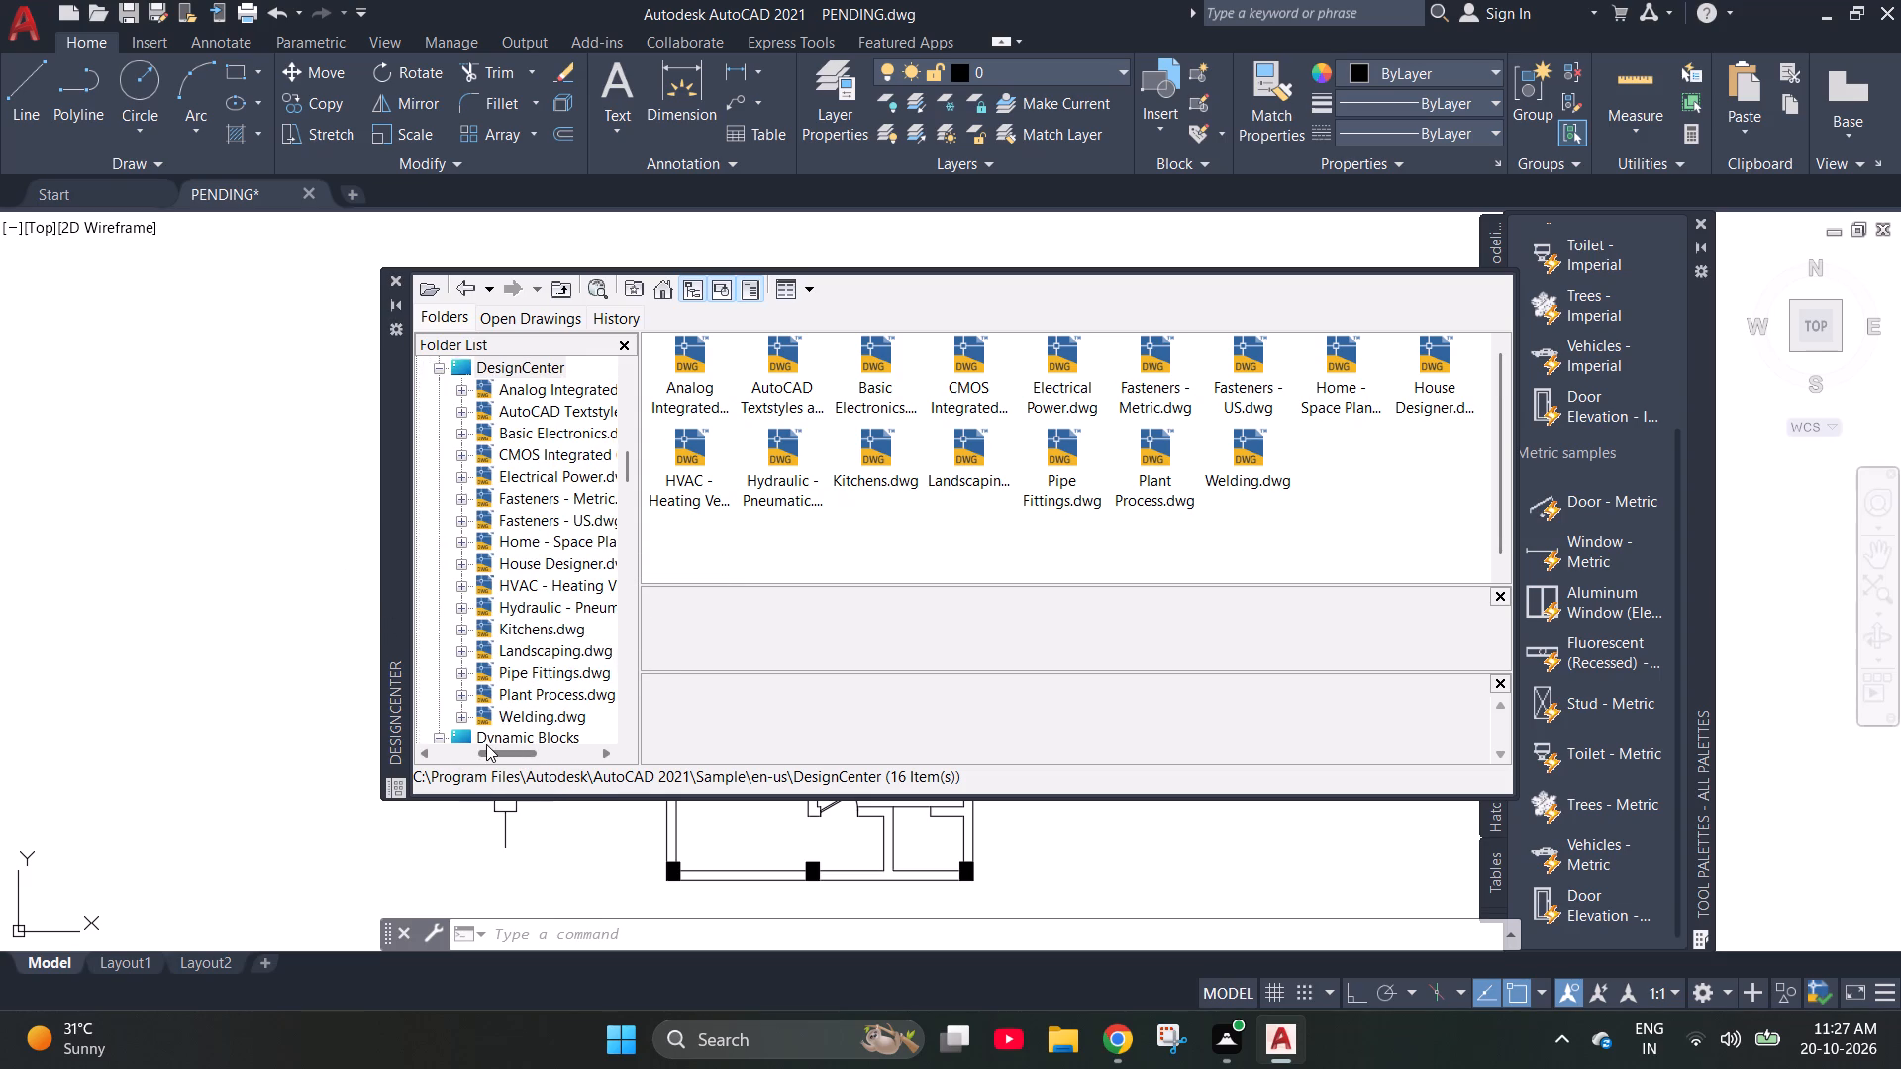
pyautogui.moveTo(486, 744); pyautogui.dragTo(495, 743)
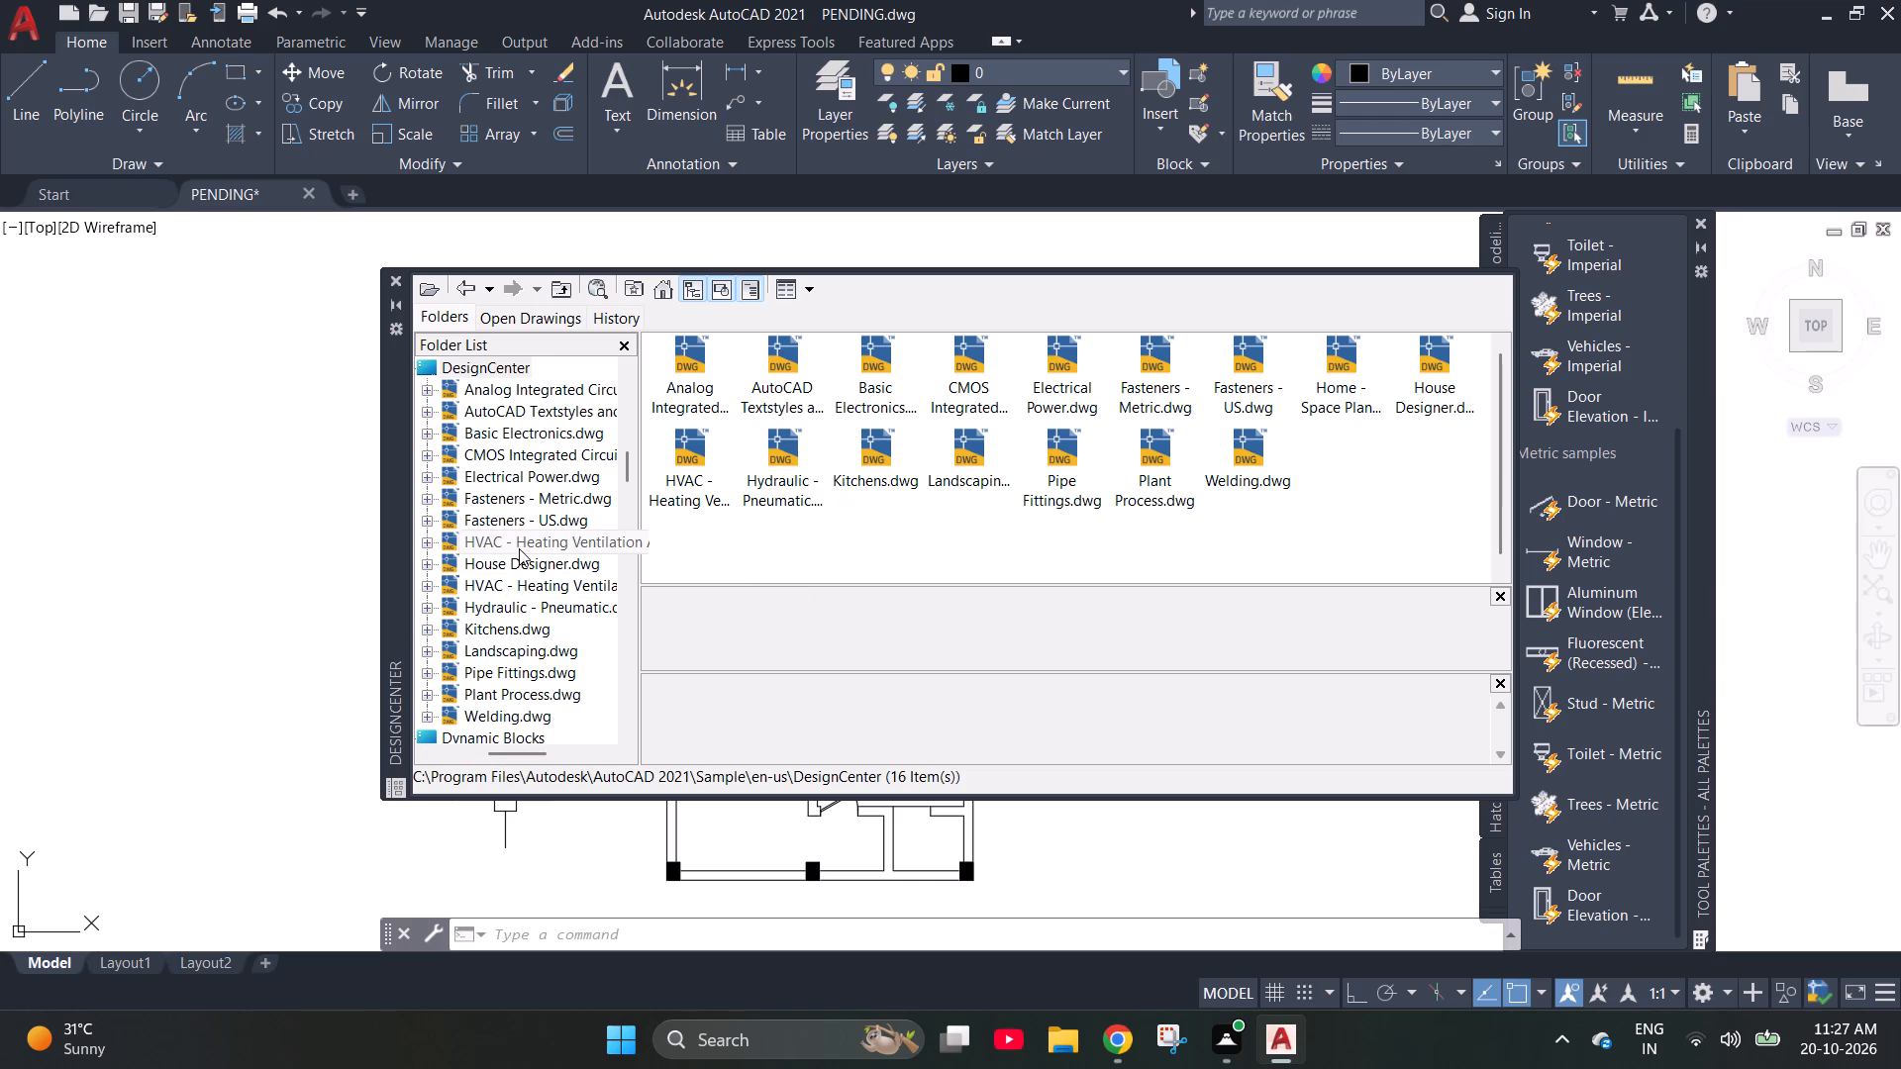
pyautogui.click(521, 543)
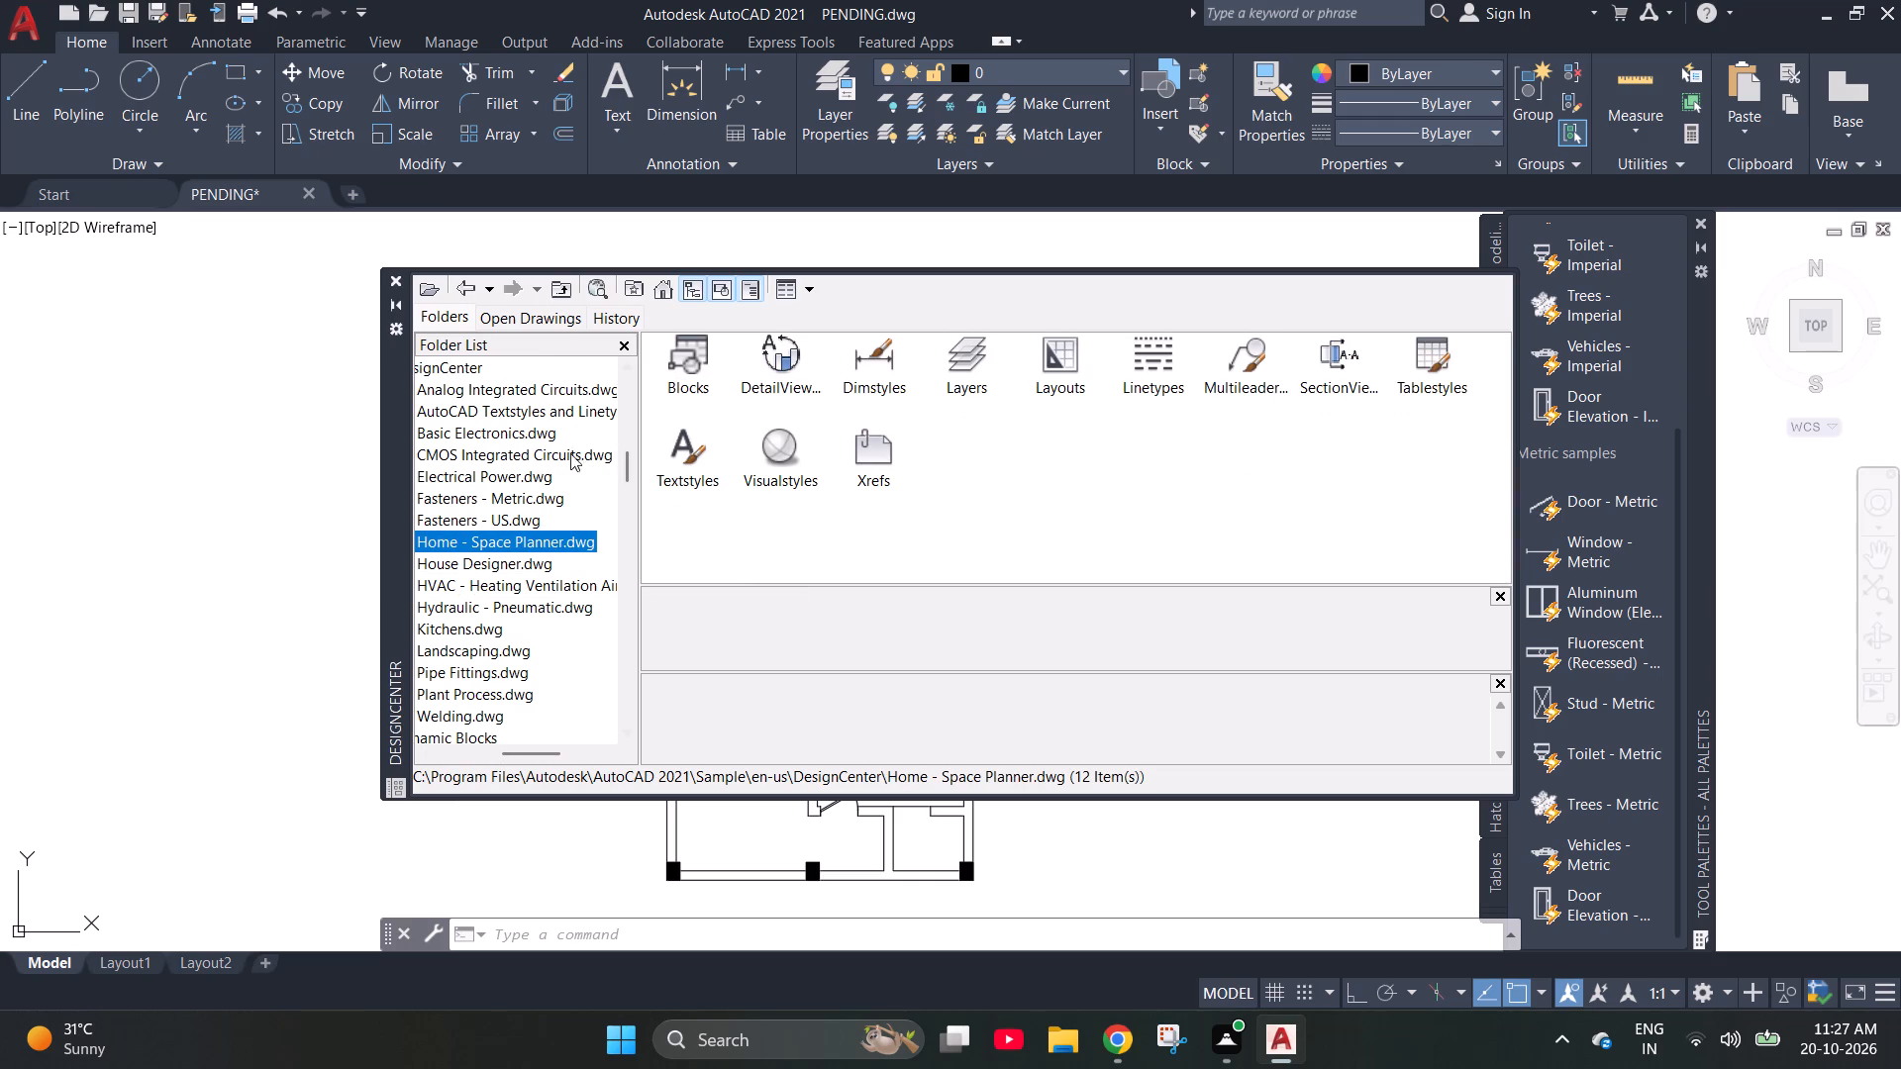
pyautogui.click(481, 494)
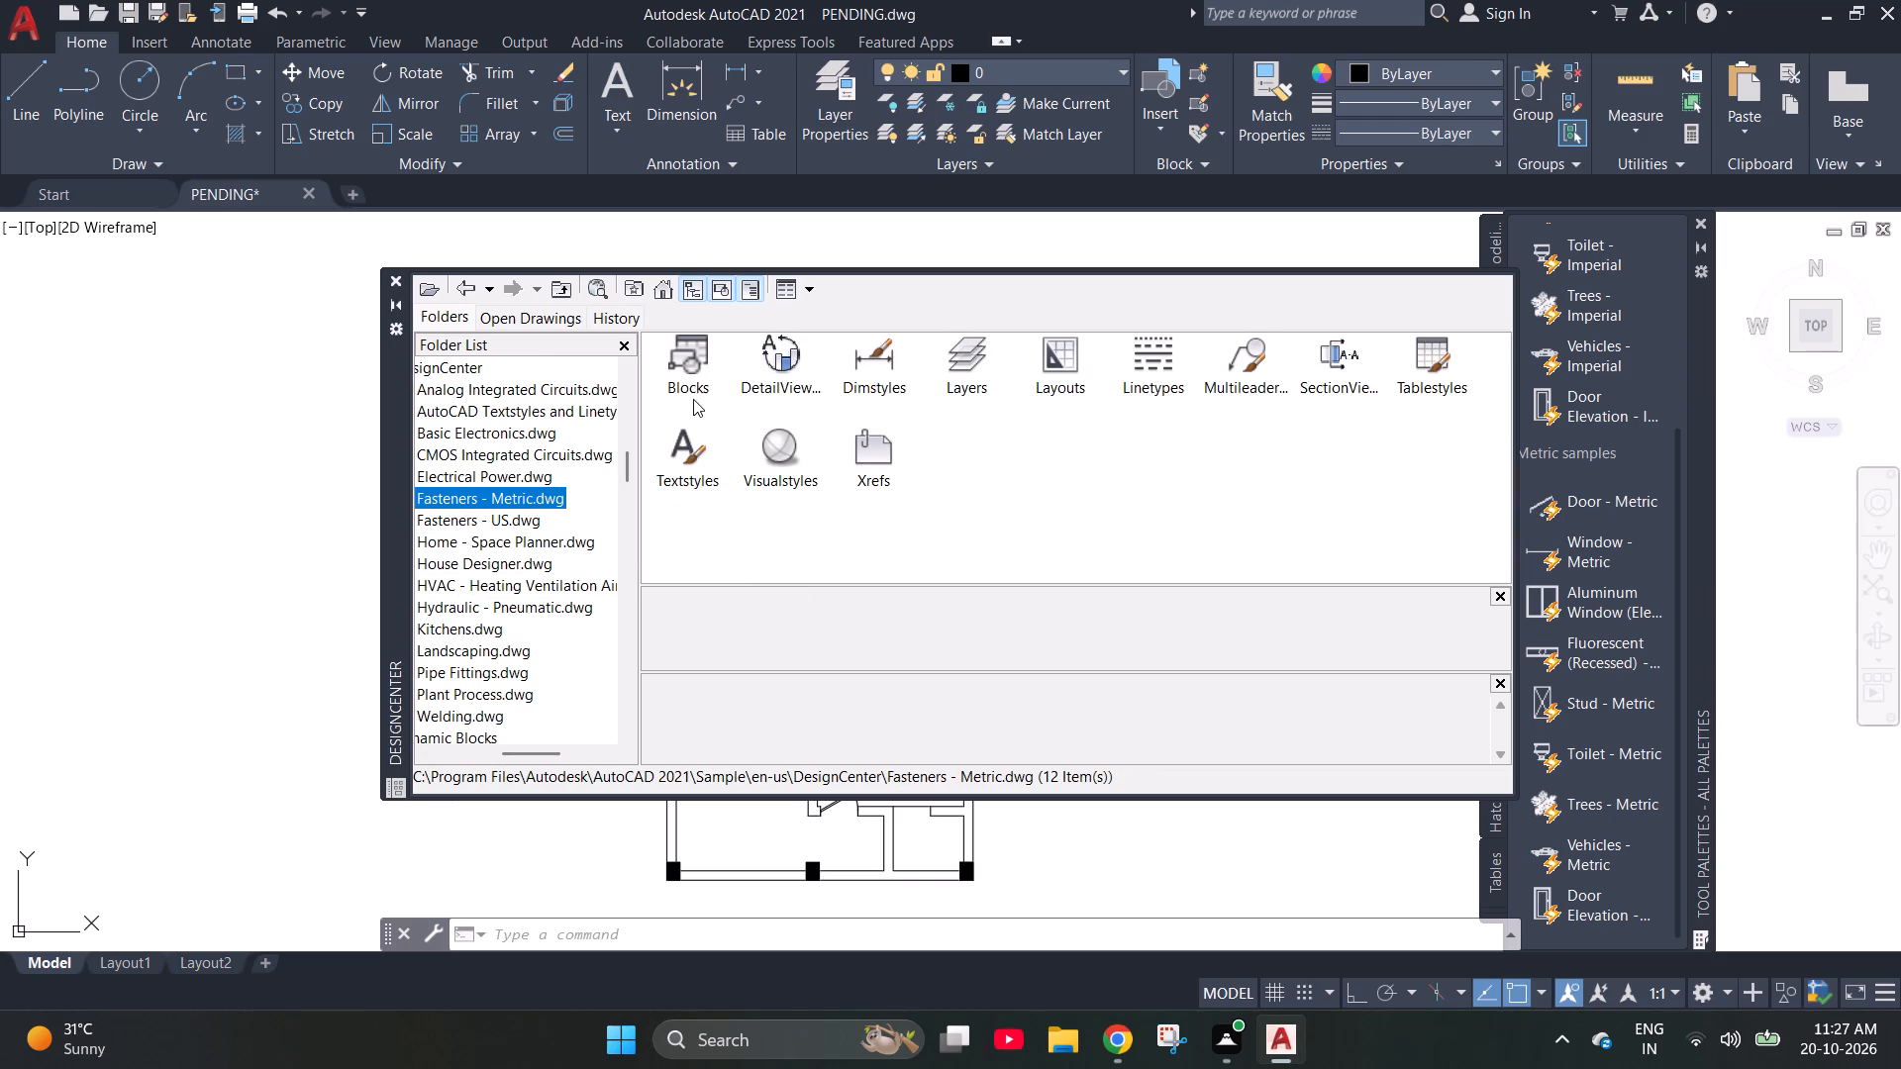
pyautogui.click(690, 367)
pyautogui.click(442, 502)
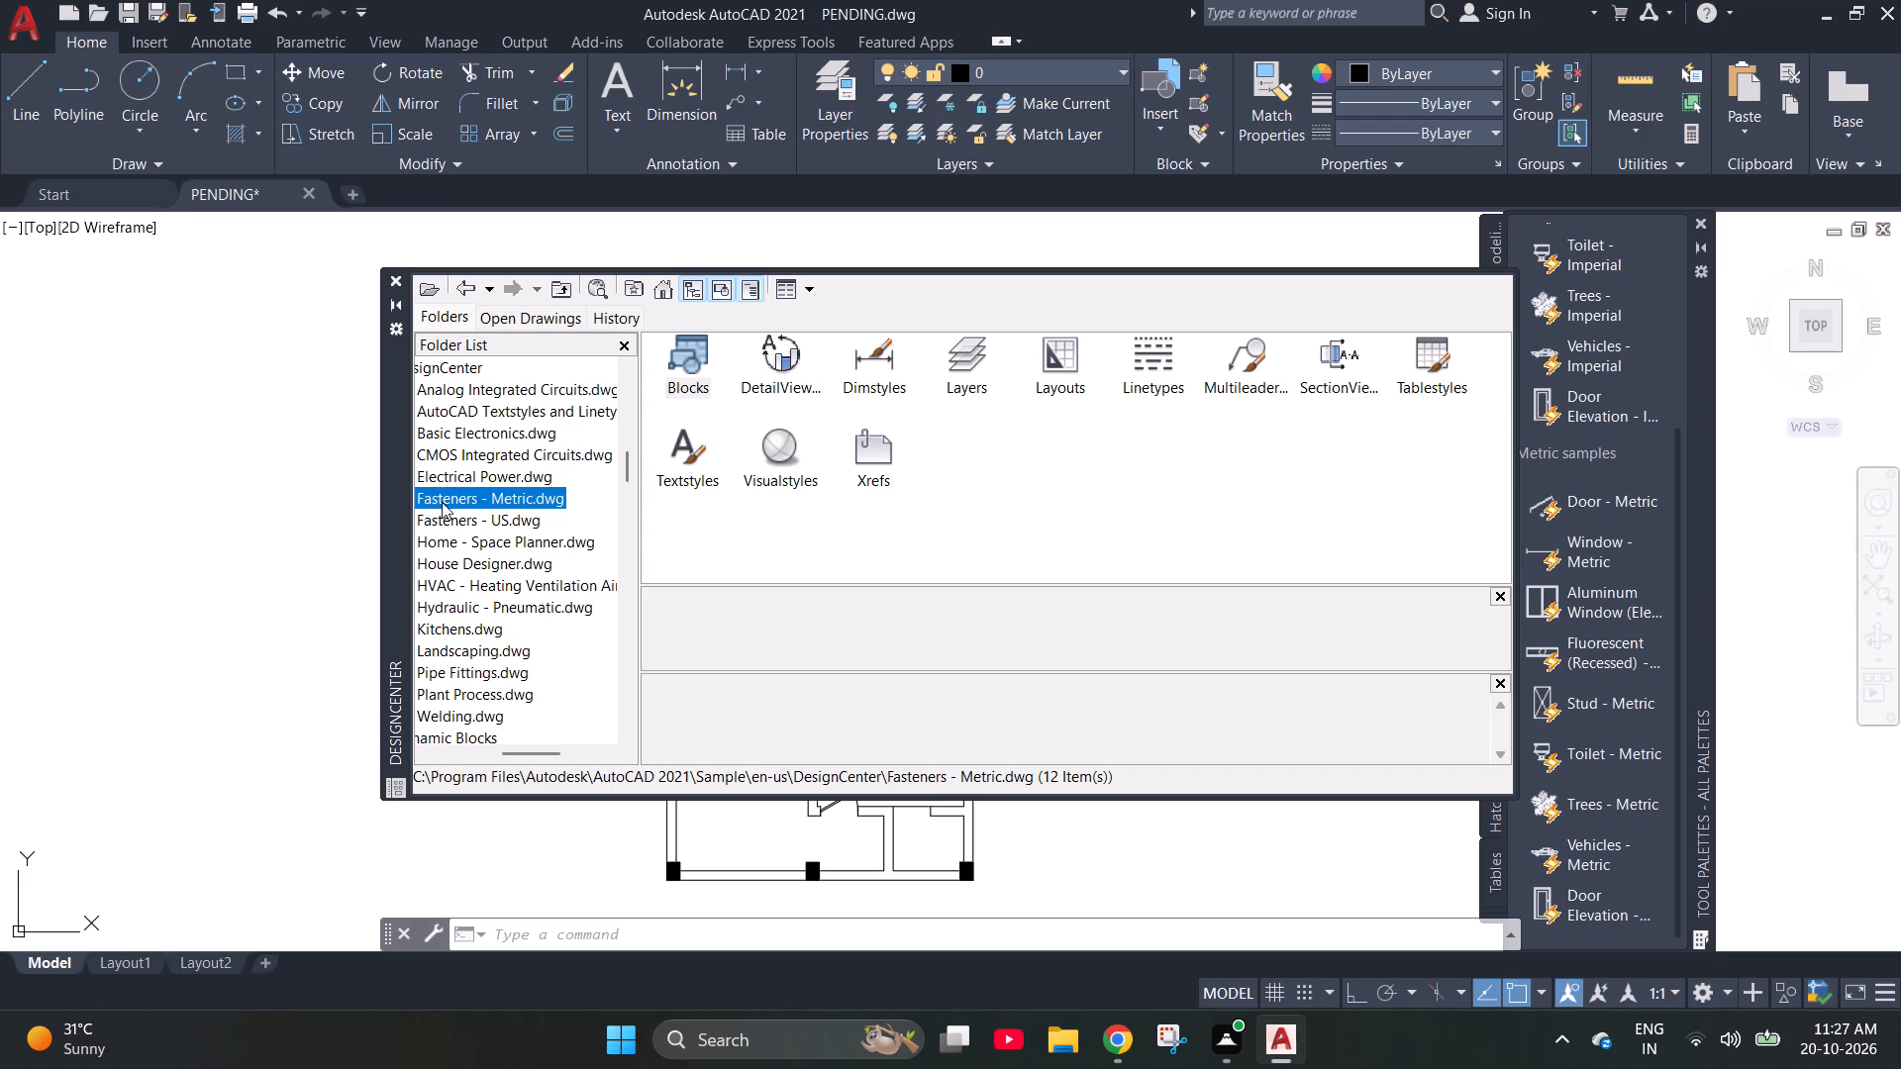
pyautogui.doubleClick(698, 339)
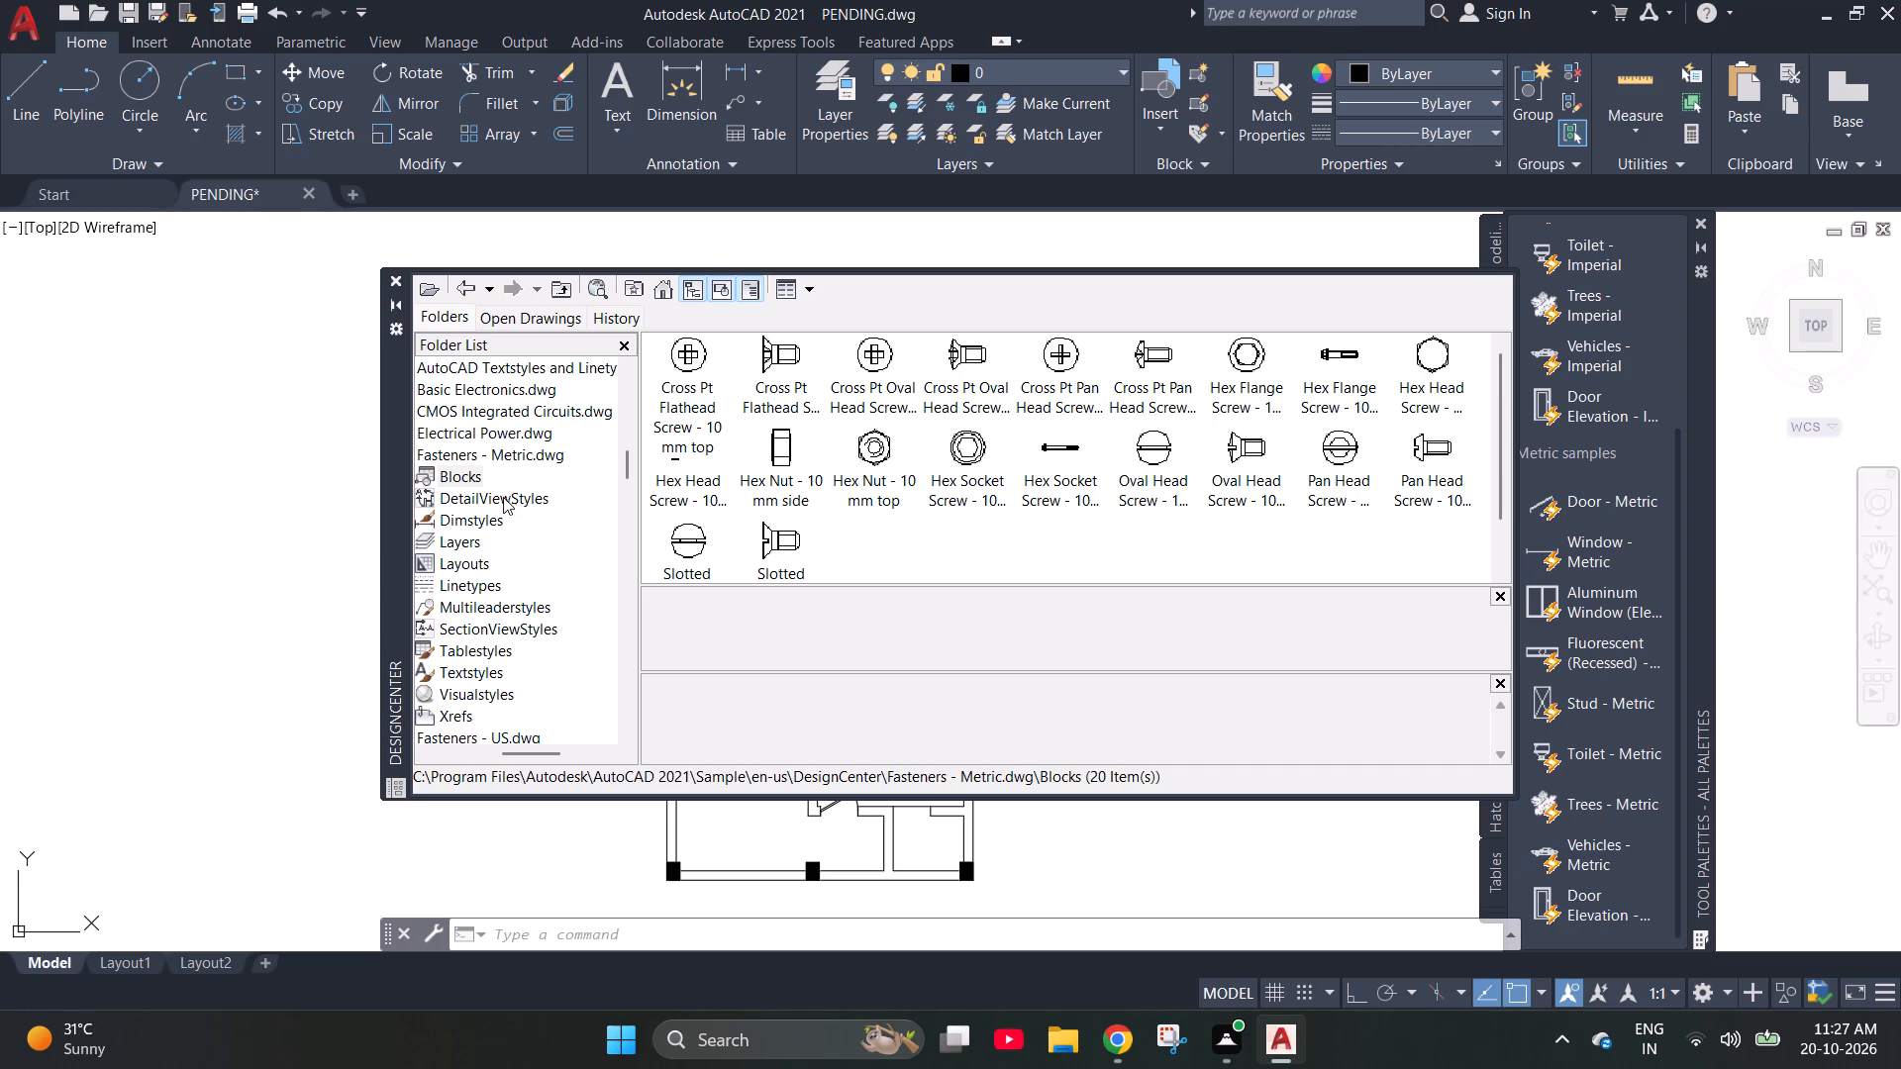
# Open the Bed - Queen block of Home - Space Planner.dwg in the Block Editor and collapse DesignCenter to uncover it.
pyautogui.click(631, 466)
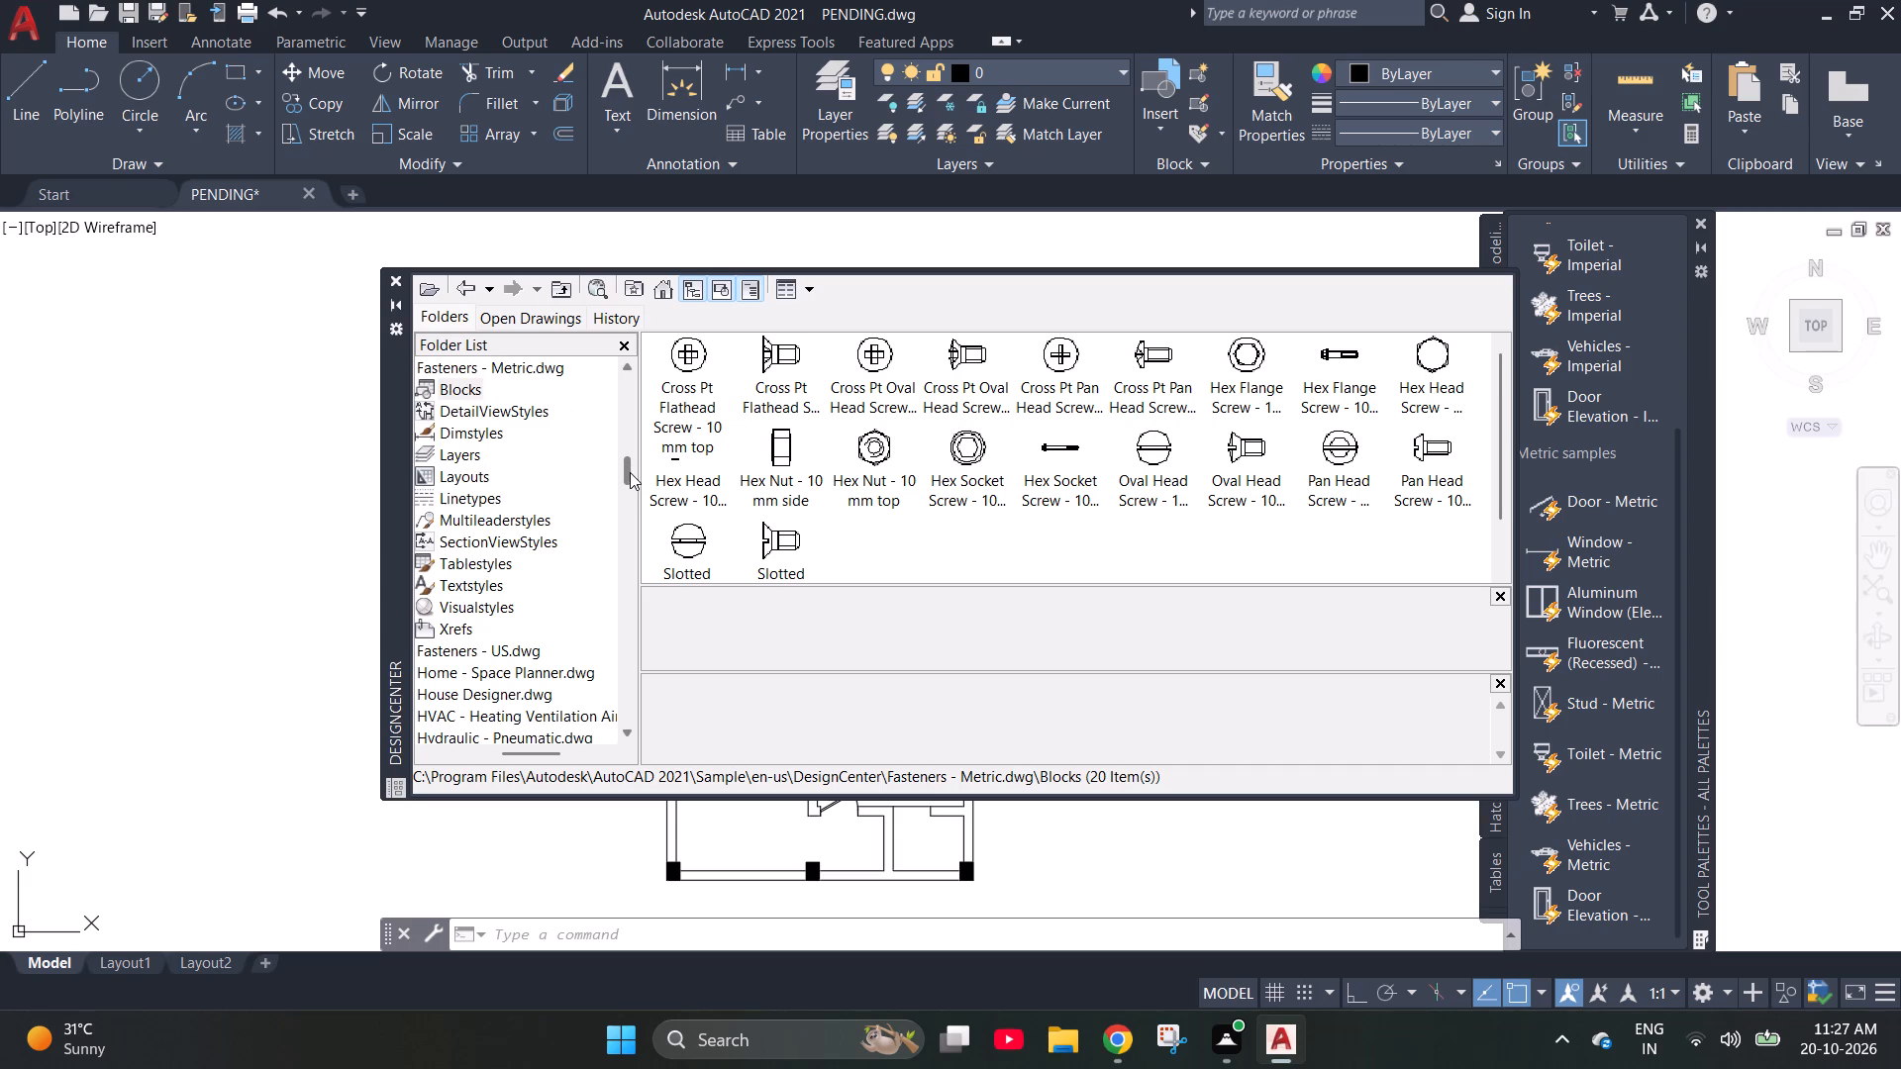
pyautogui.click(520, 662)
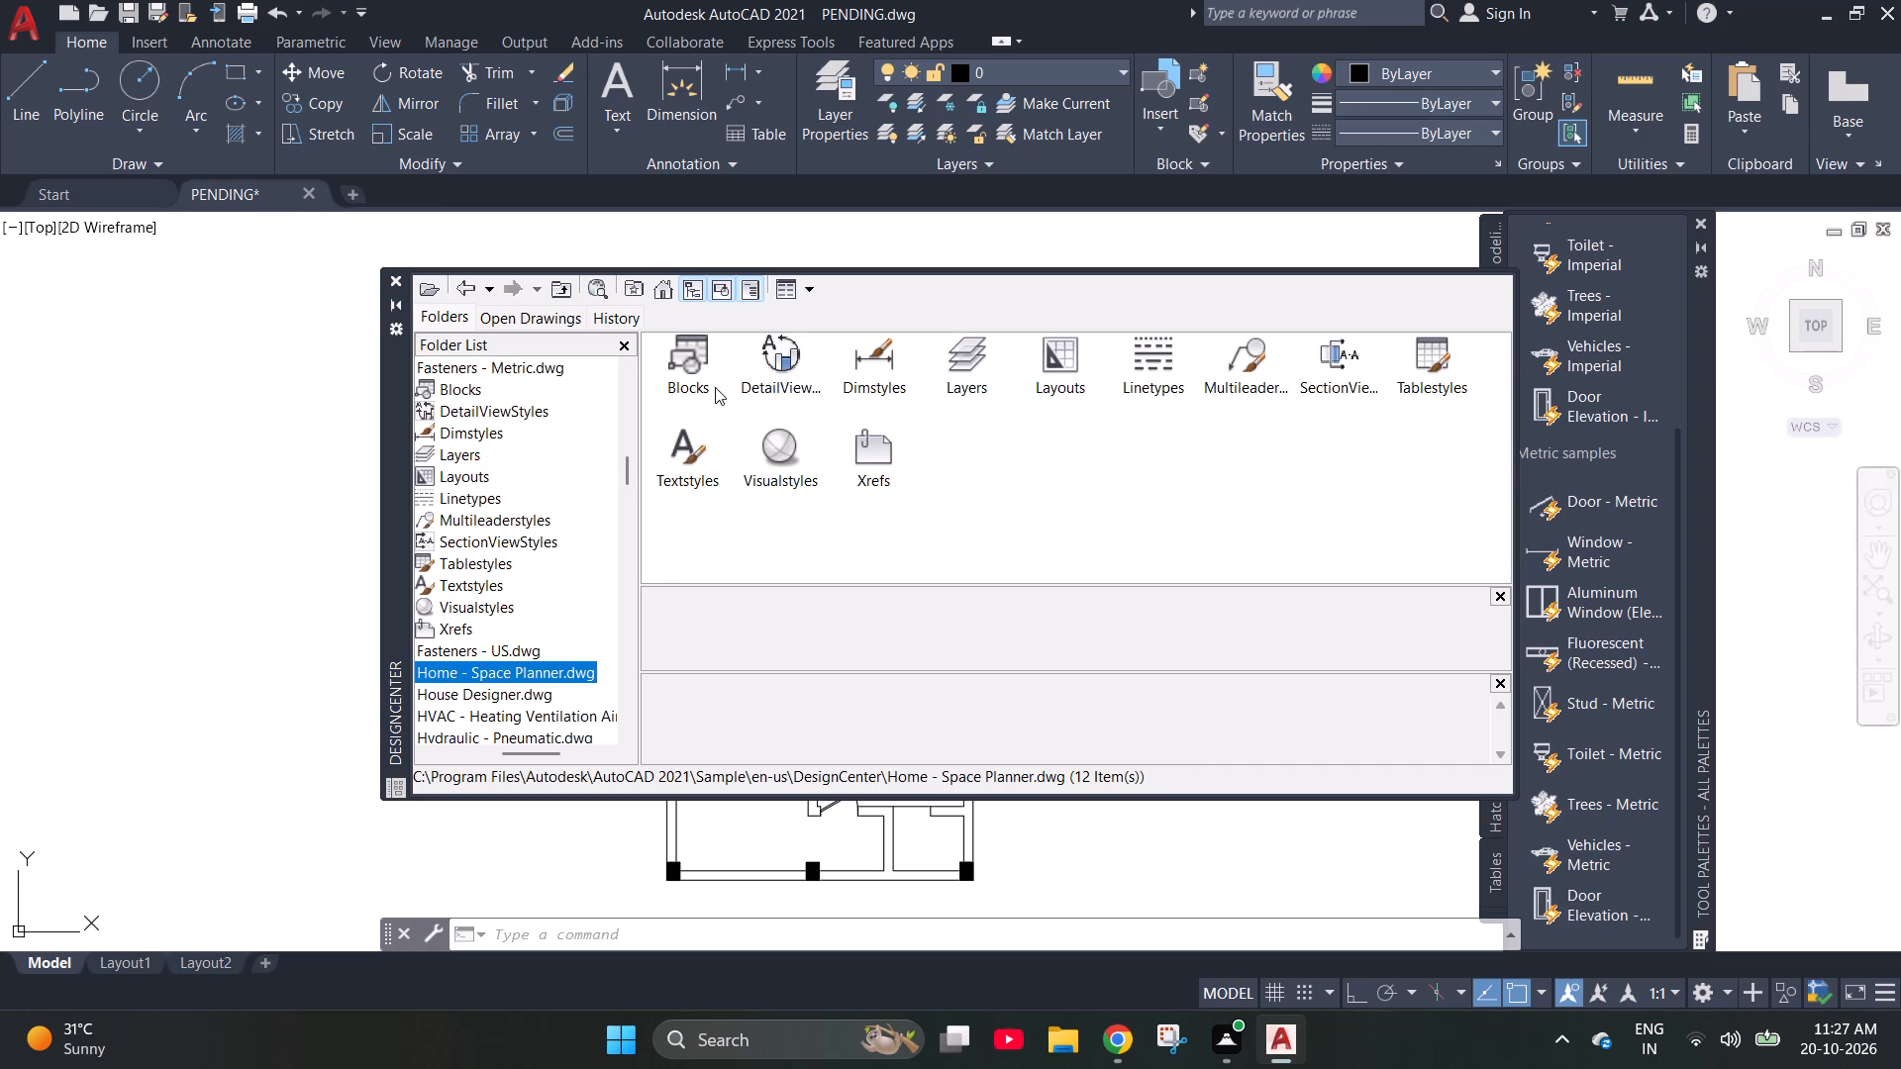
pyautogui.doubleClick(689, 353)
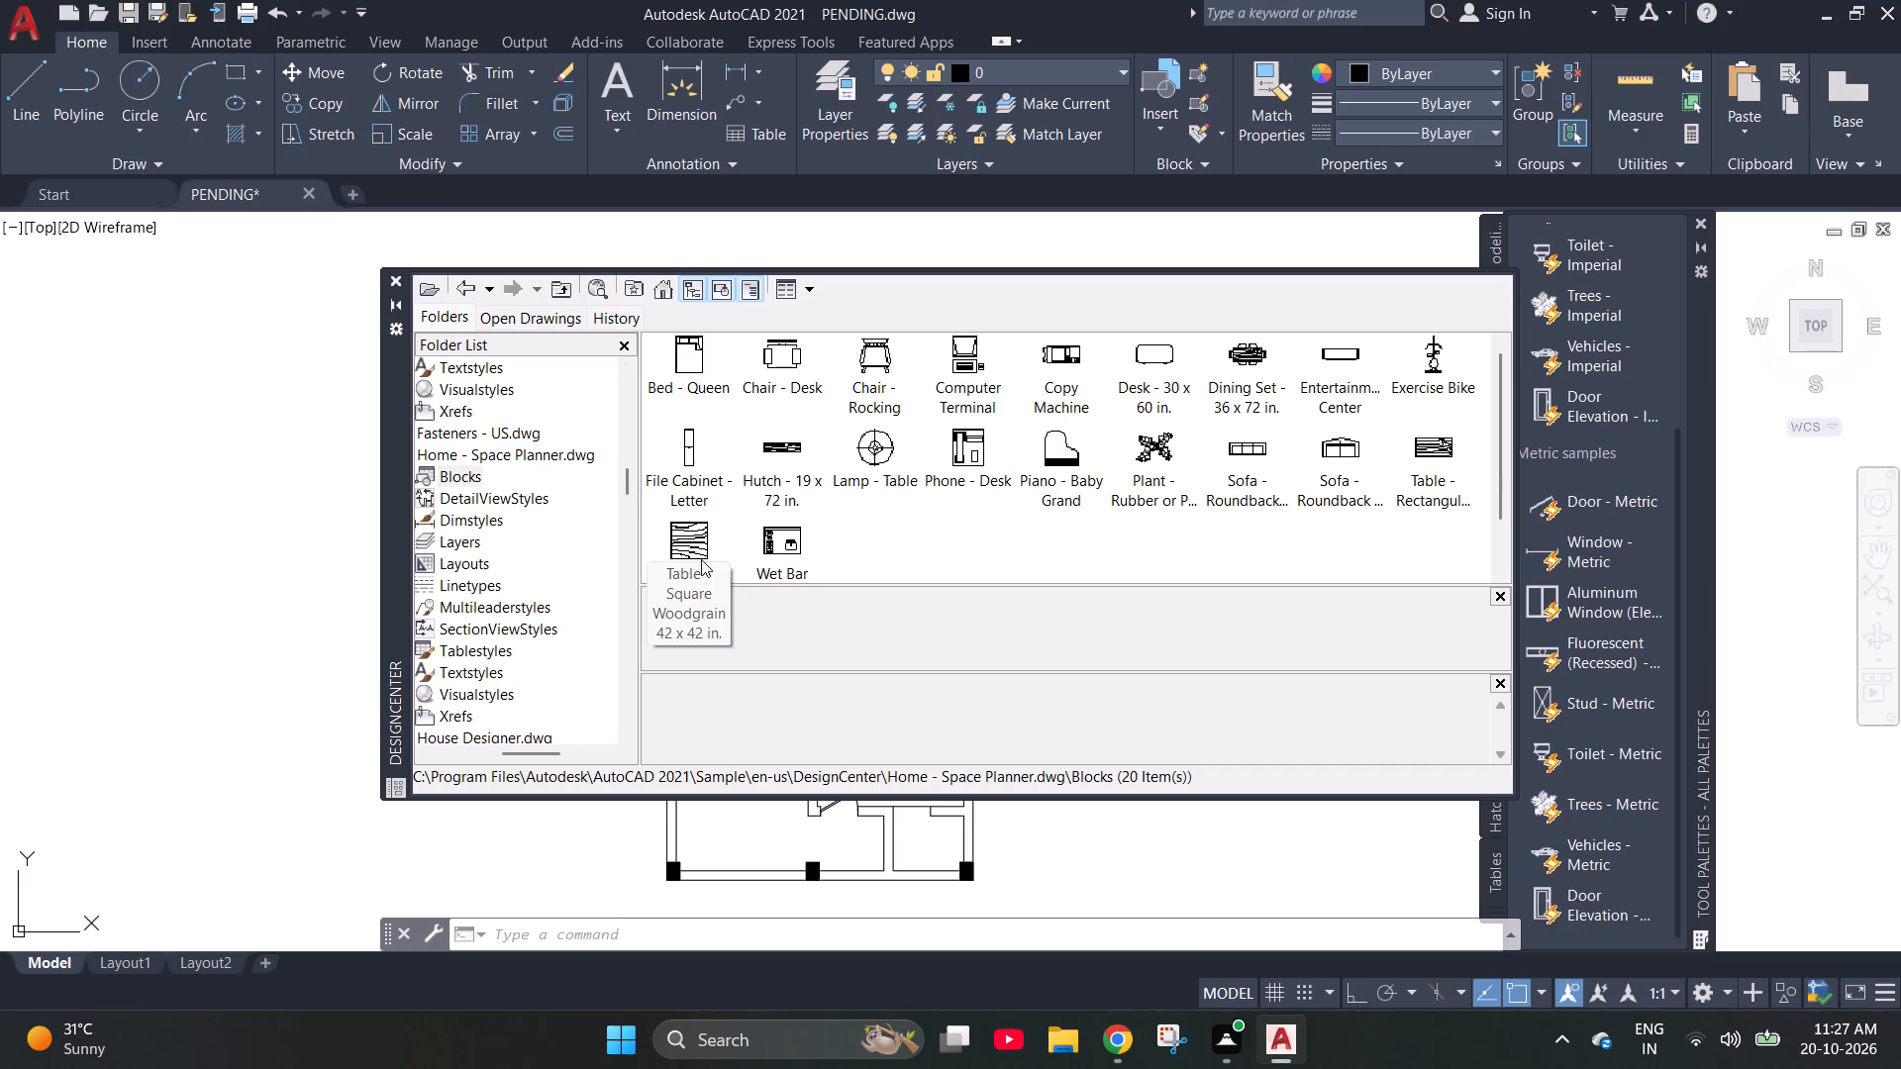
pyautogui.rightClick(680, 371)
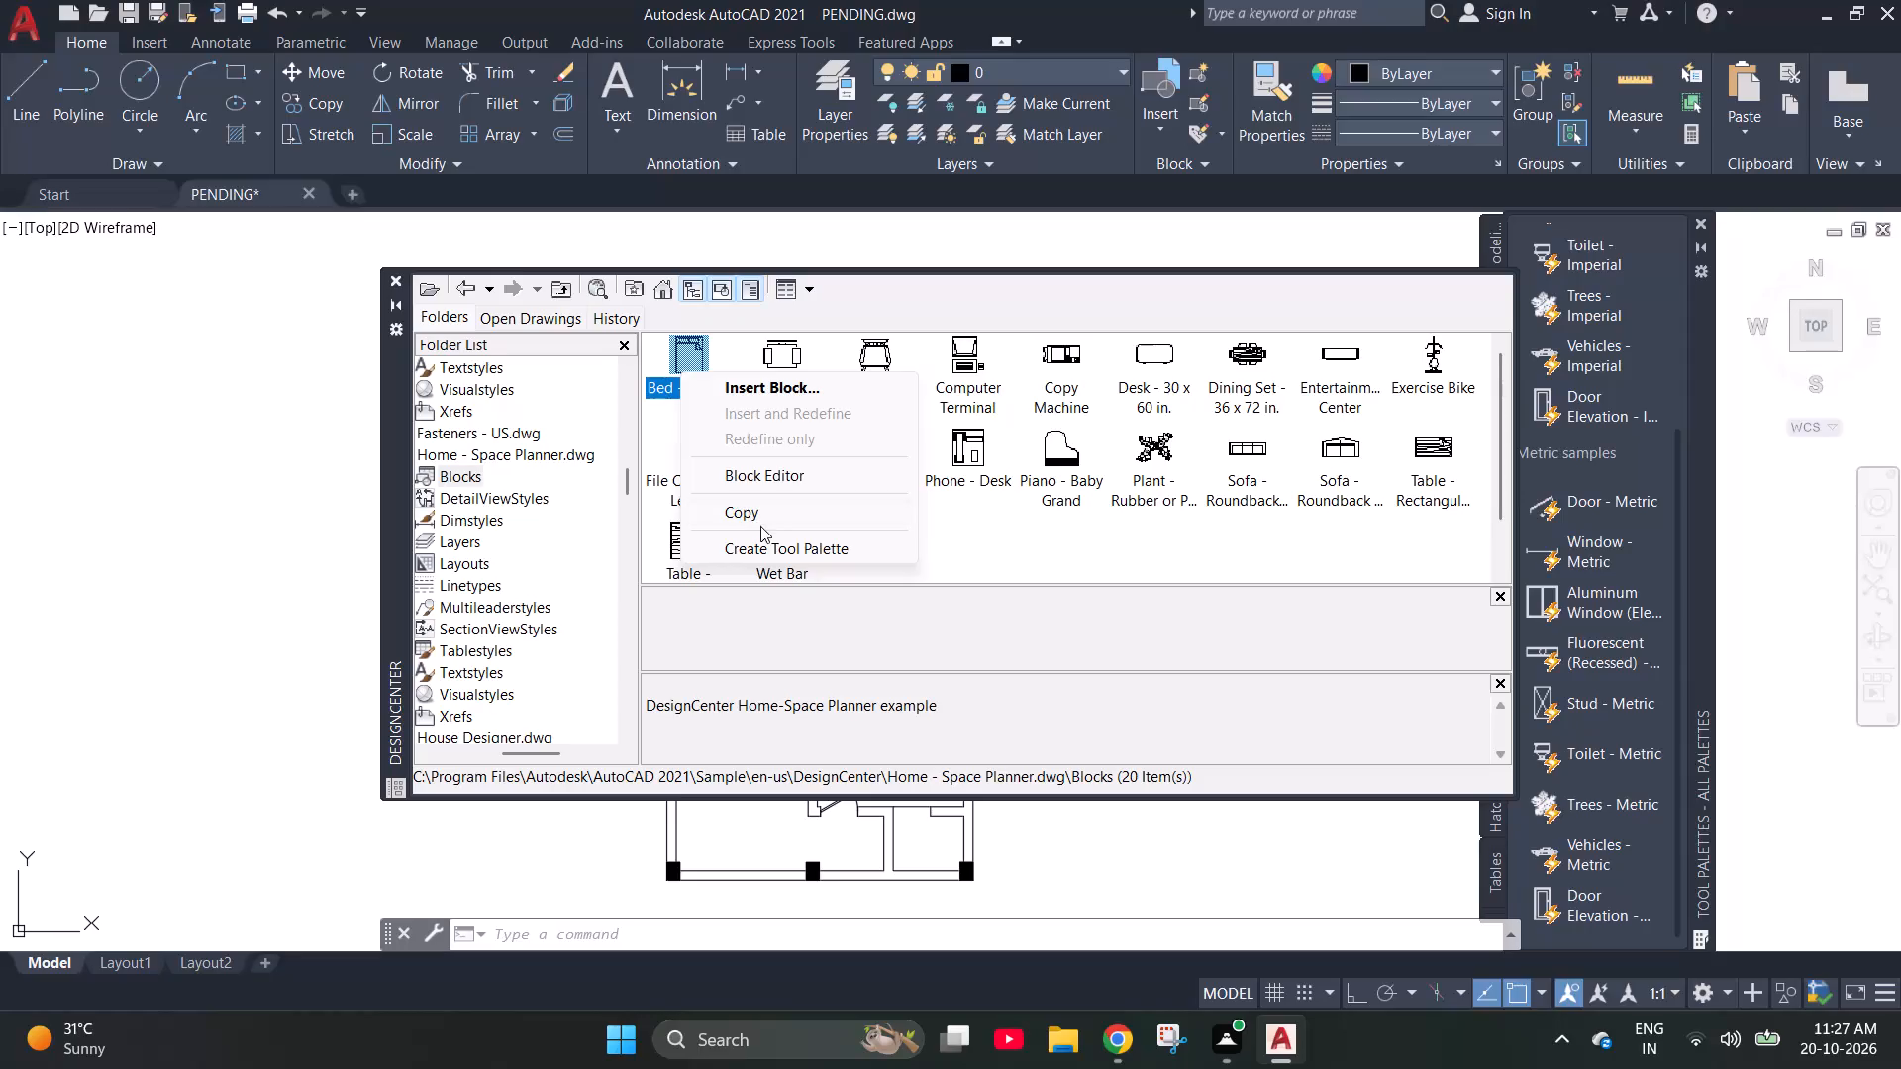
pyautogui.click(761, 475)
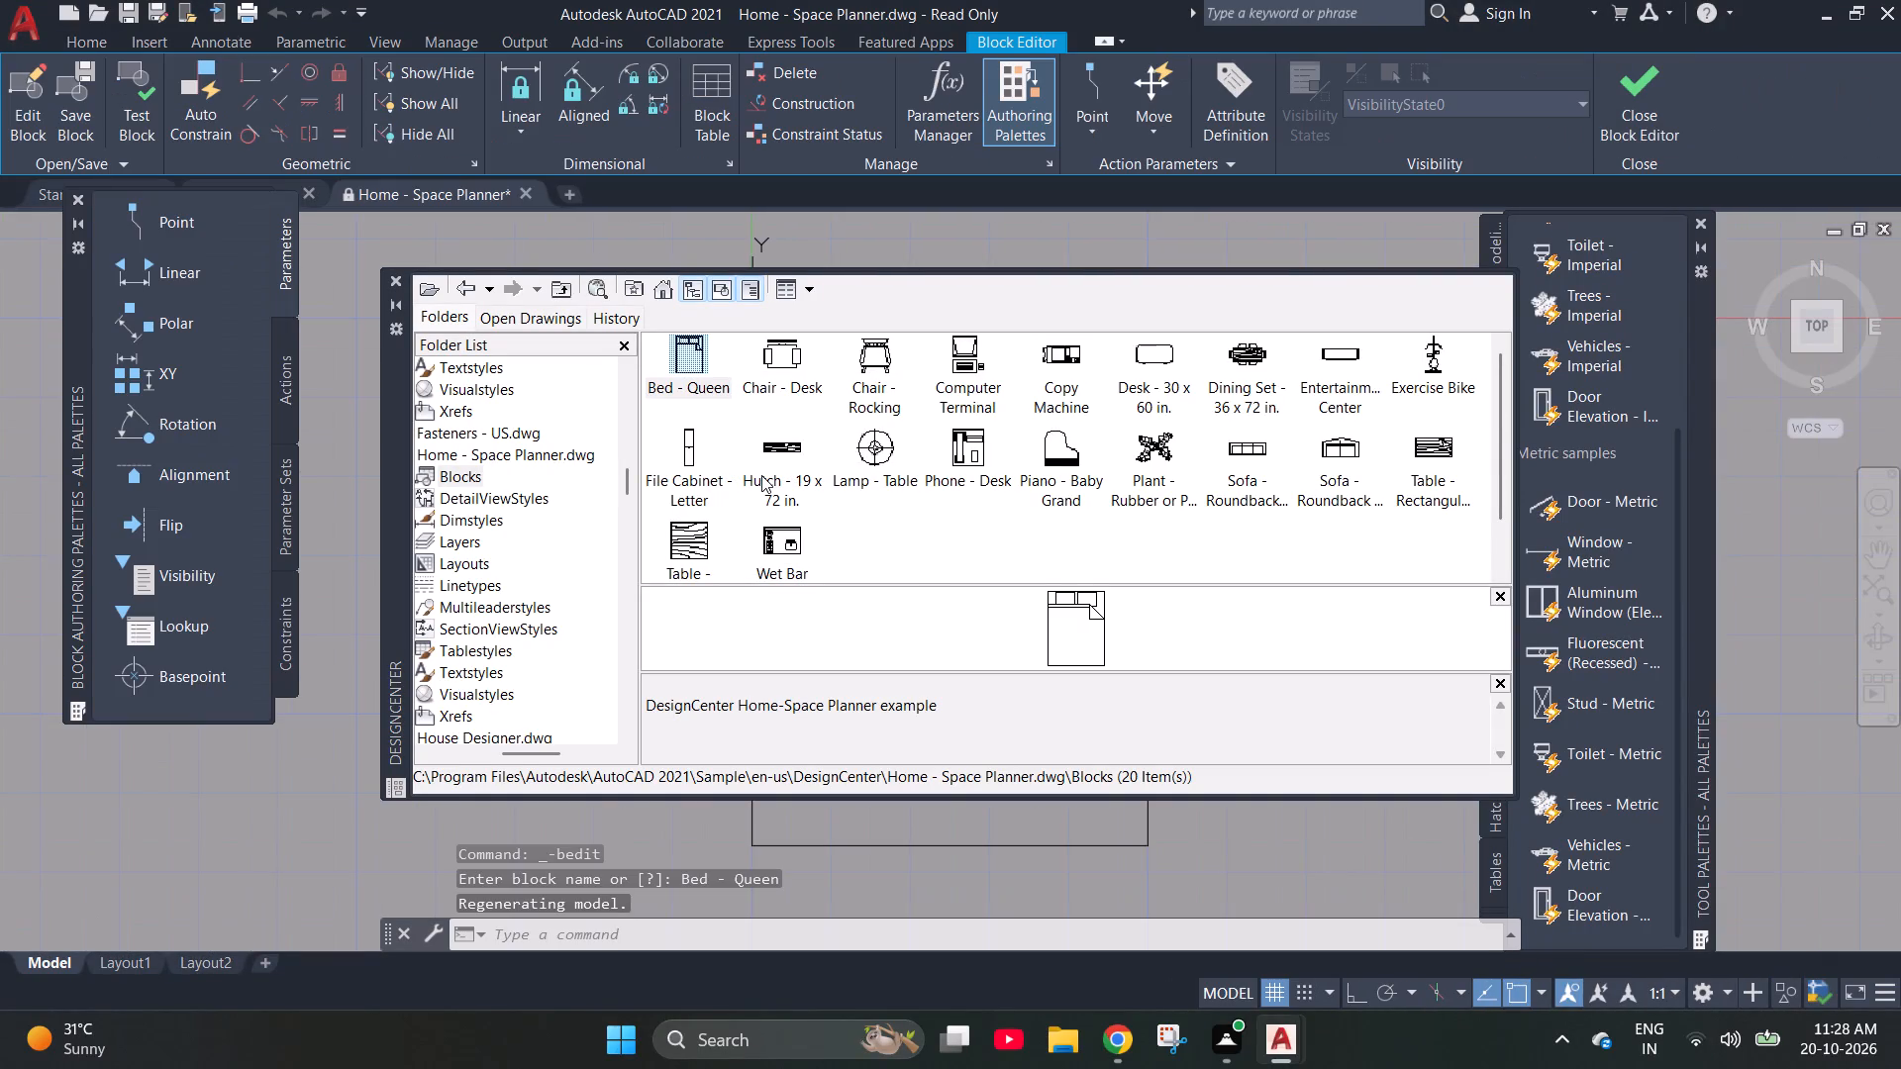
pyautogui.moveTo(917, 294); pyautogui.dragTo(850, 702)
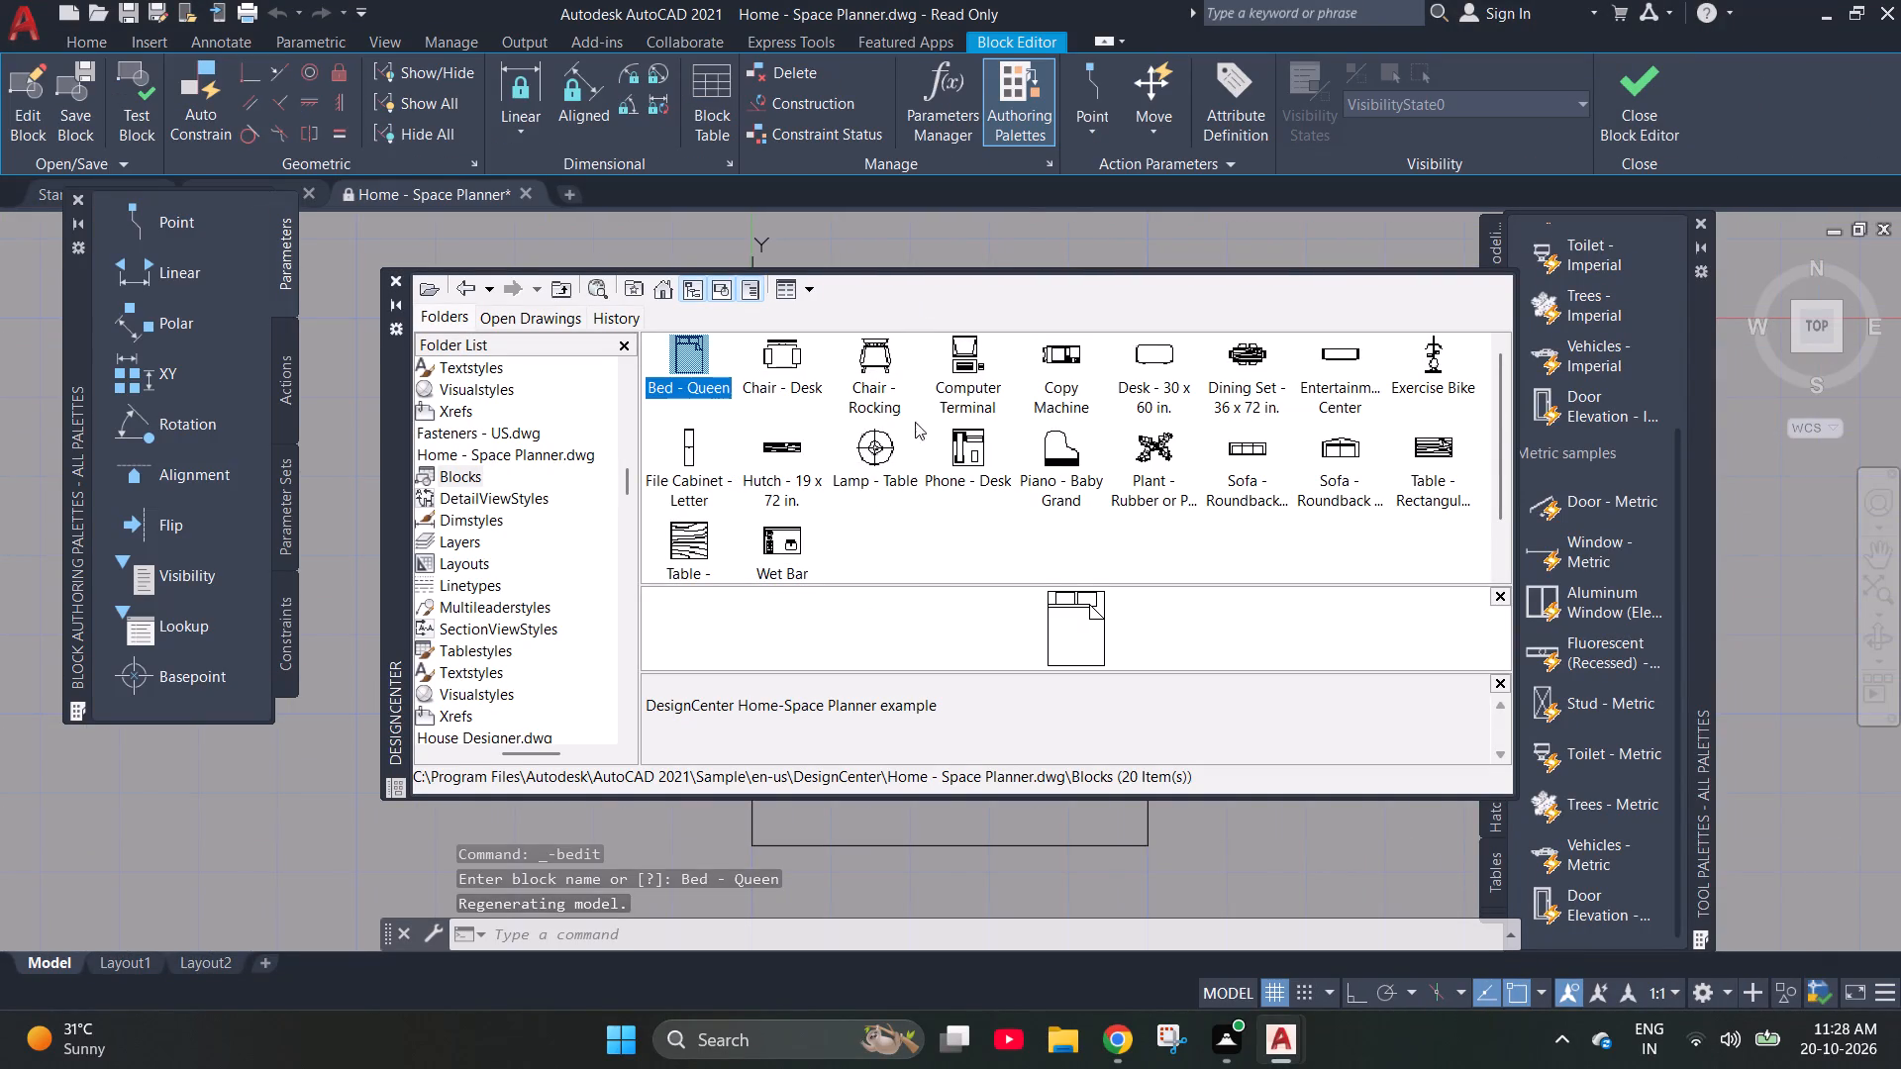
pyautogui.moveTo(1006, 282); pyautogui.dragTo(821, 380)
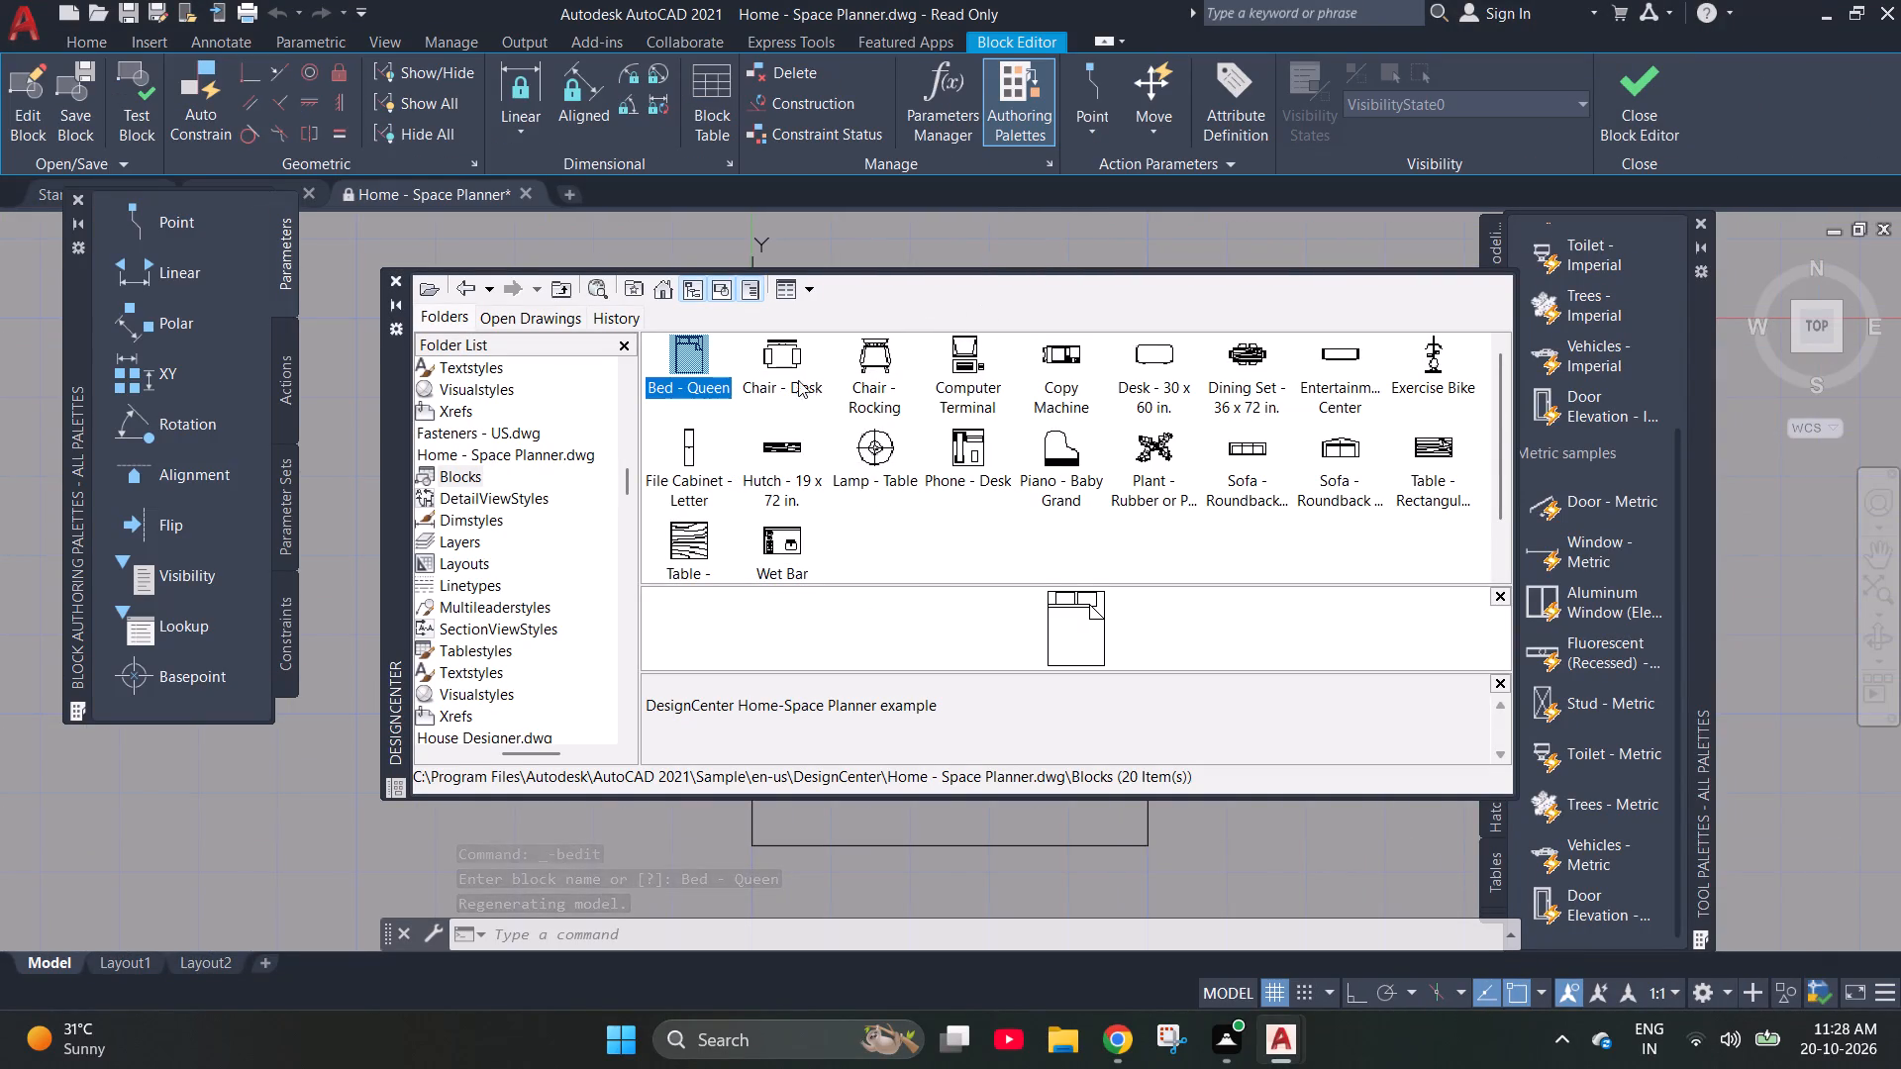
pyautogui.click(399, 303)
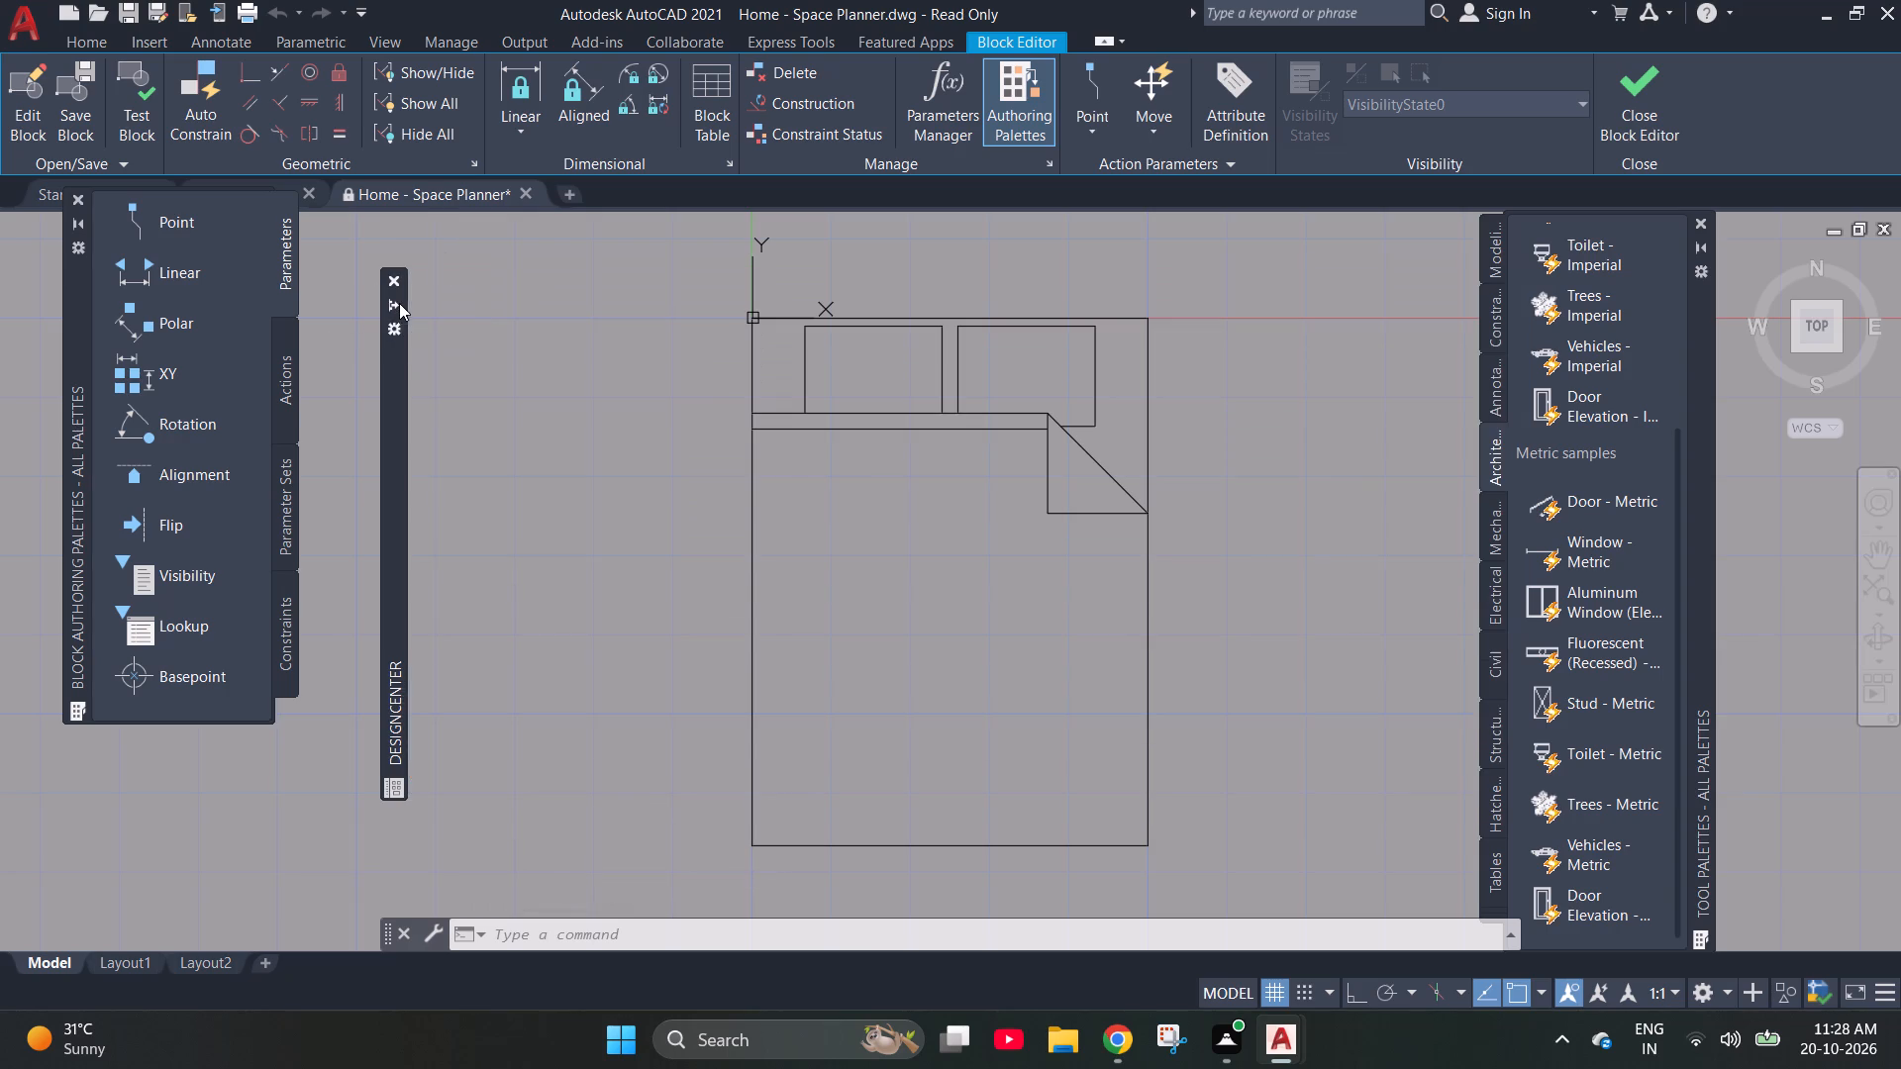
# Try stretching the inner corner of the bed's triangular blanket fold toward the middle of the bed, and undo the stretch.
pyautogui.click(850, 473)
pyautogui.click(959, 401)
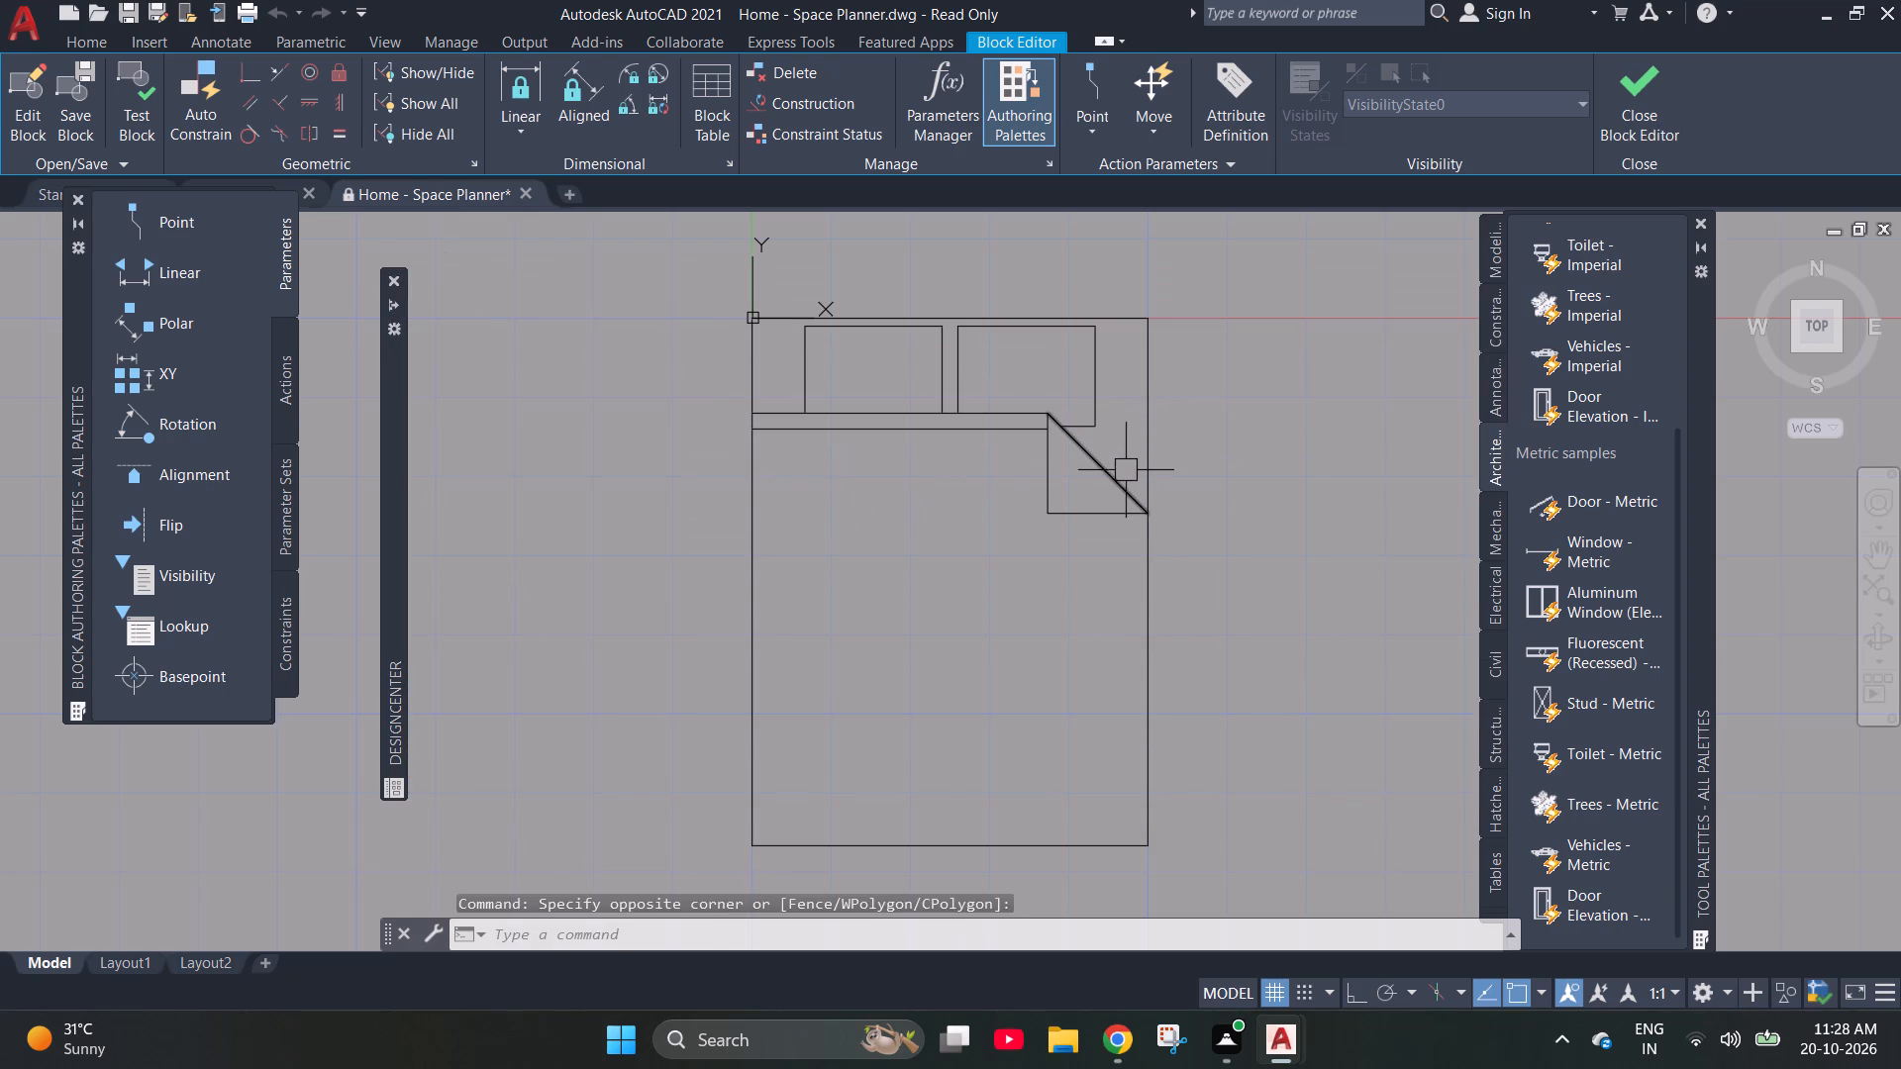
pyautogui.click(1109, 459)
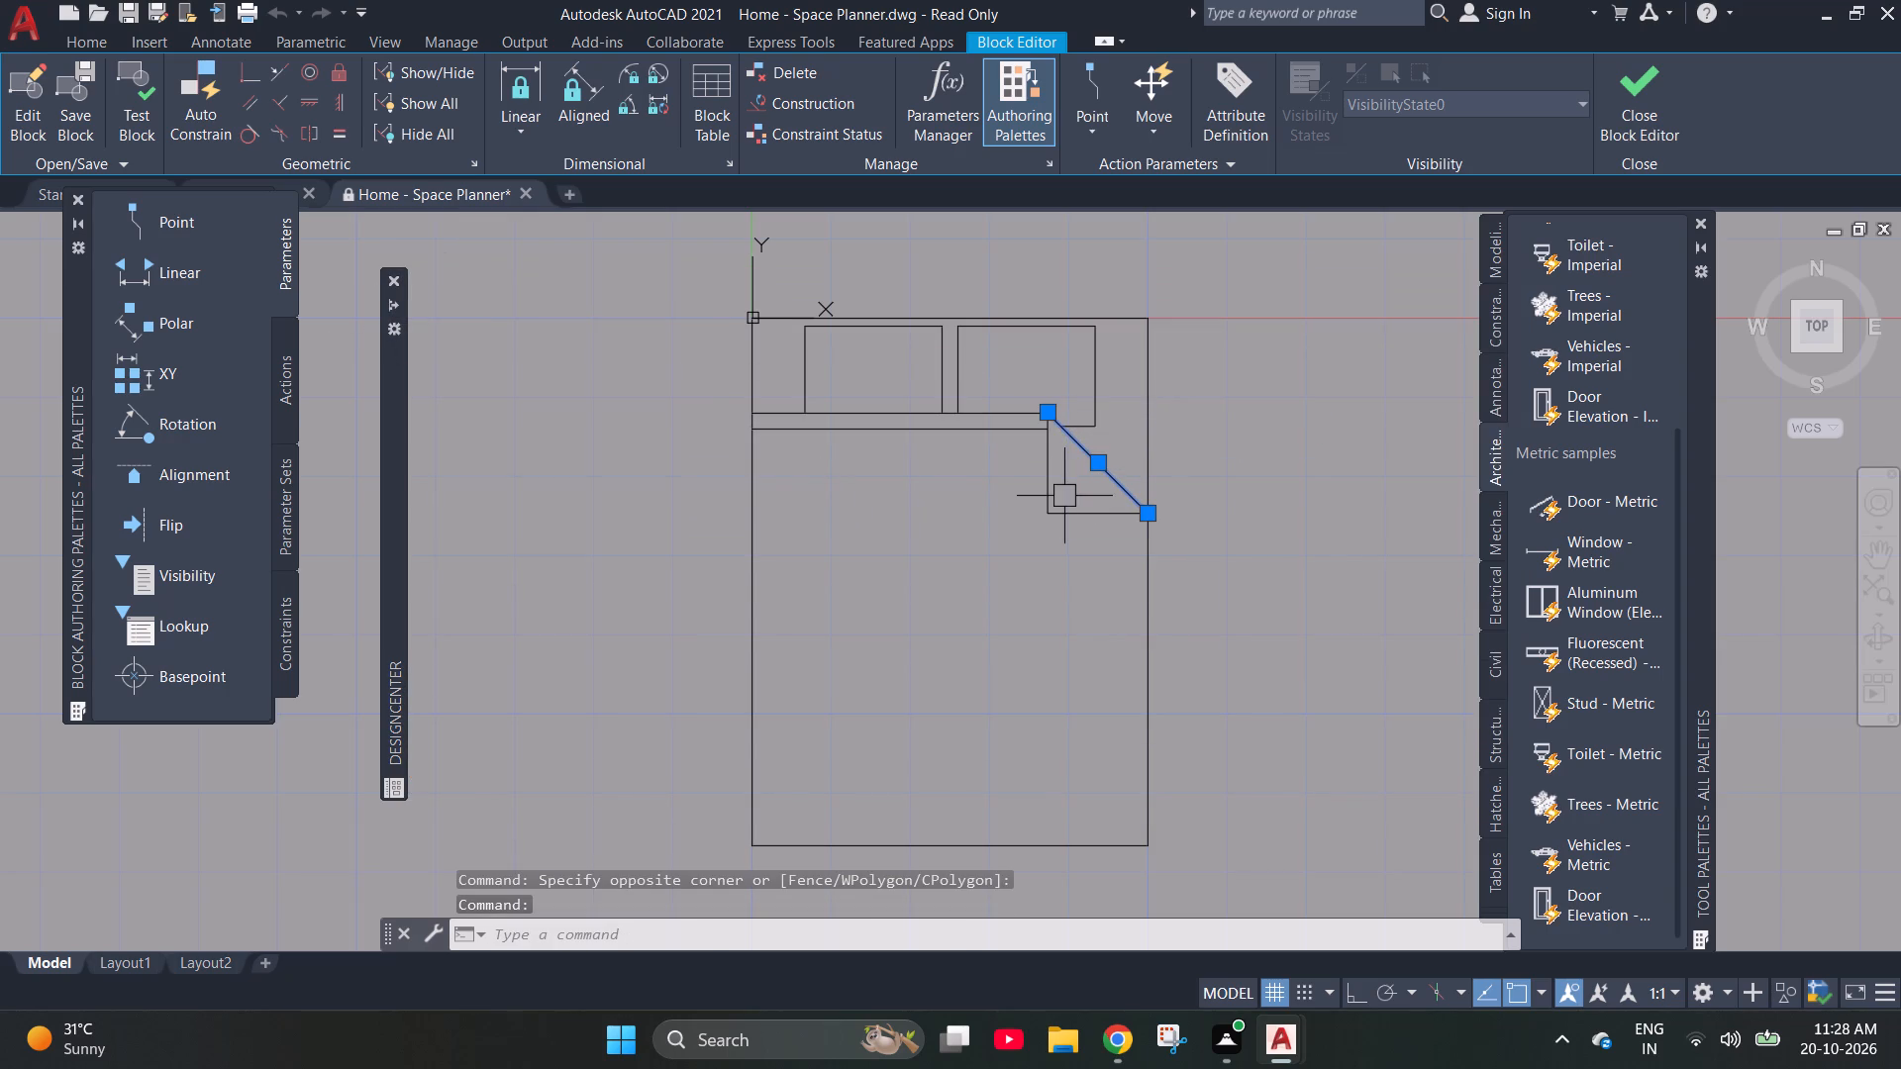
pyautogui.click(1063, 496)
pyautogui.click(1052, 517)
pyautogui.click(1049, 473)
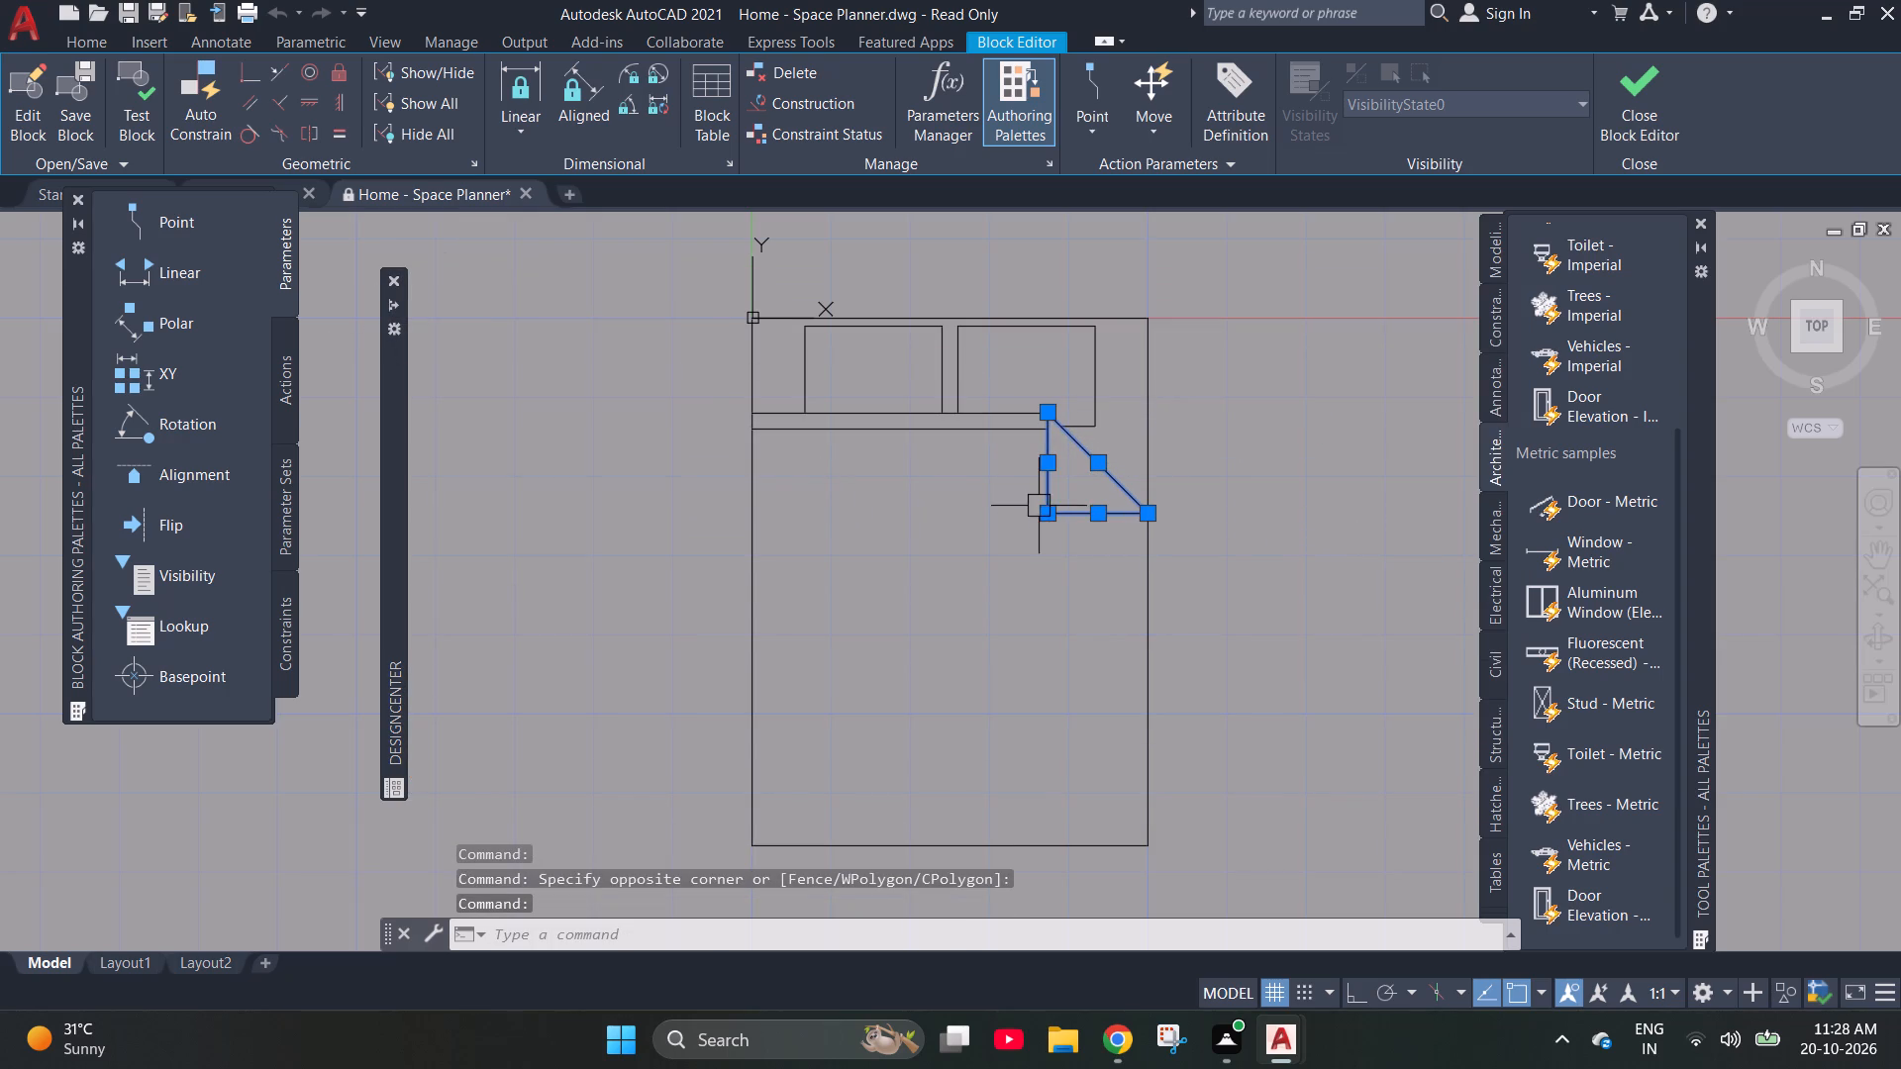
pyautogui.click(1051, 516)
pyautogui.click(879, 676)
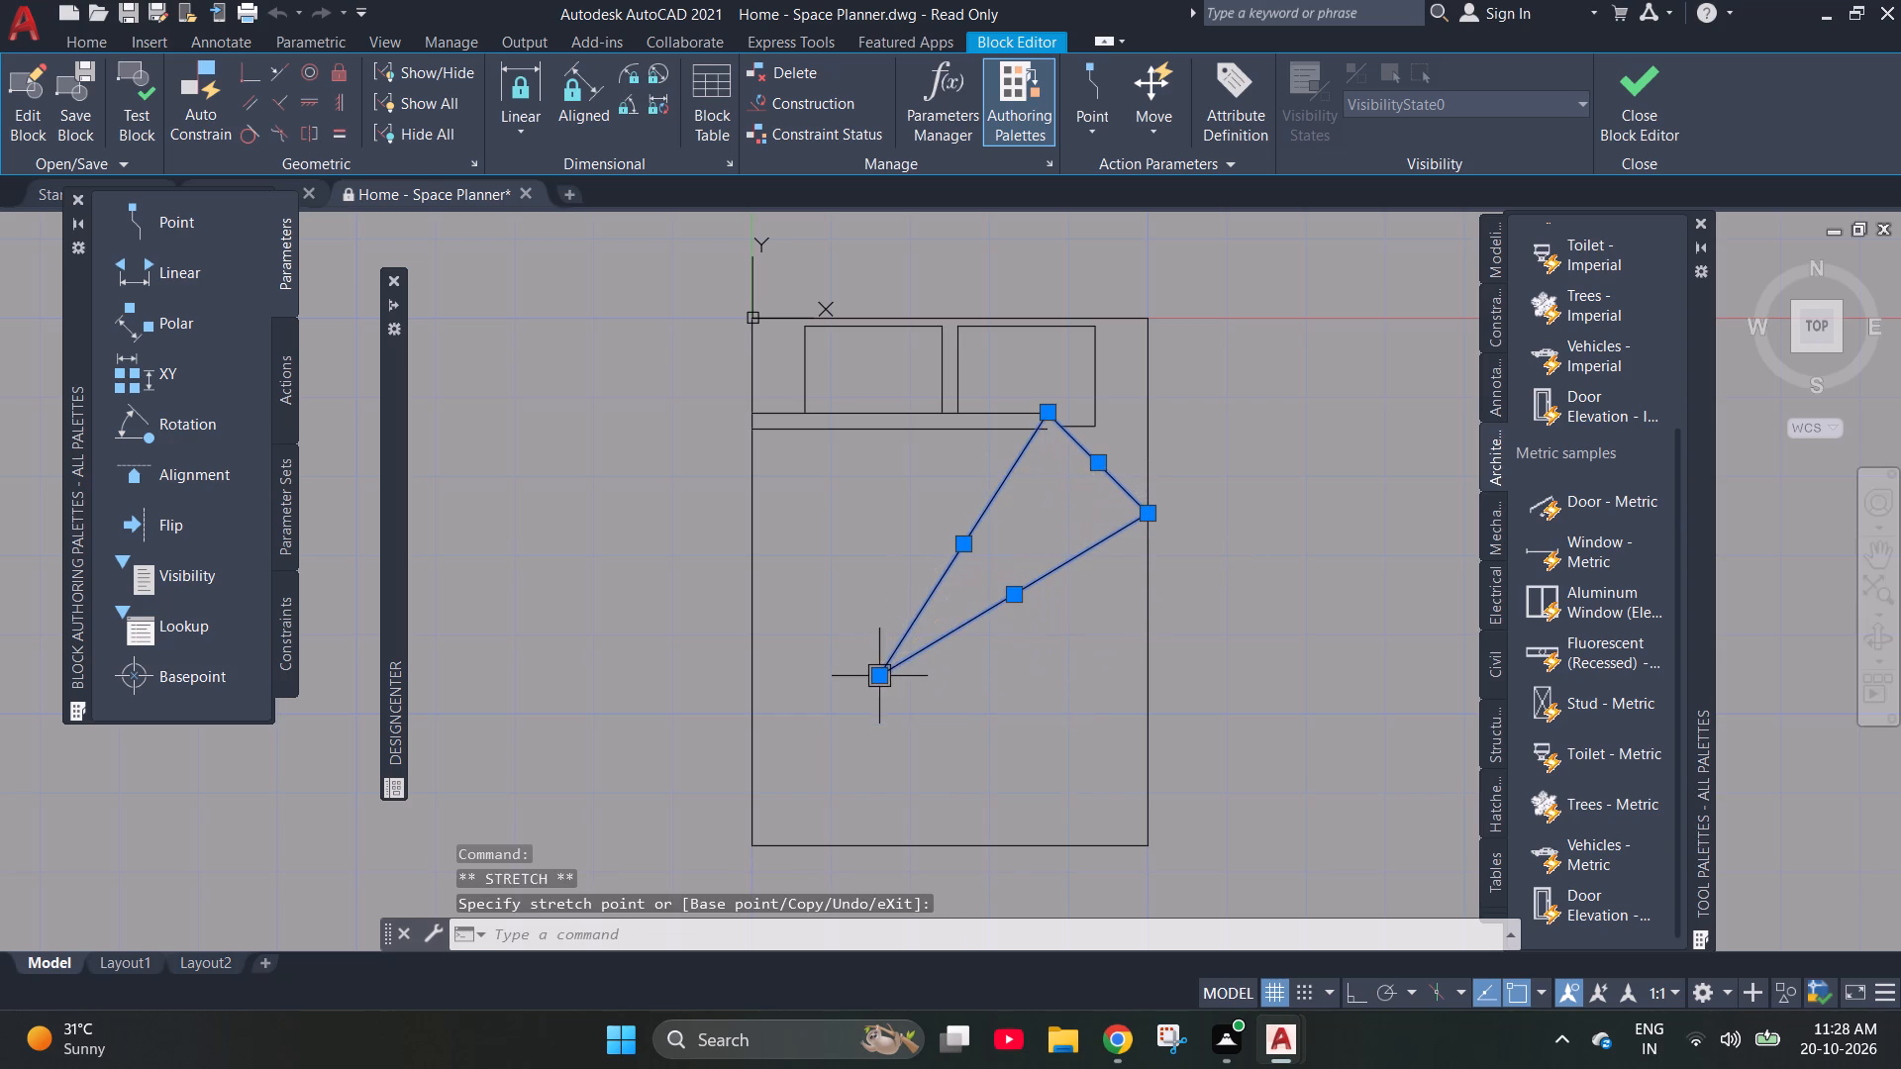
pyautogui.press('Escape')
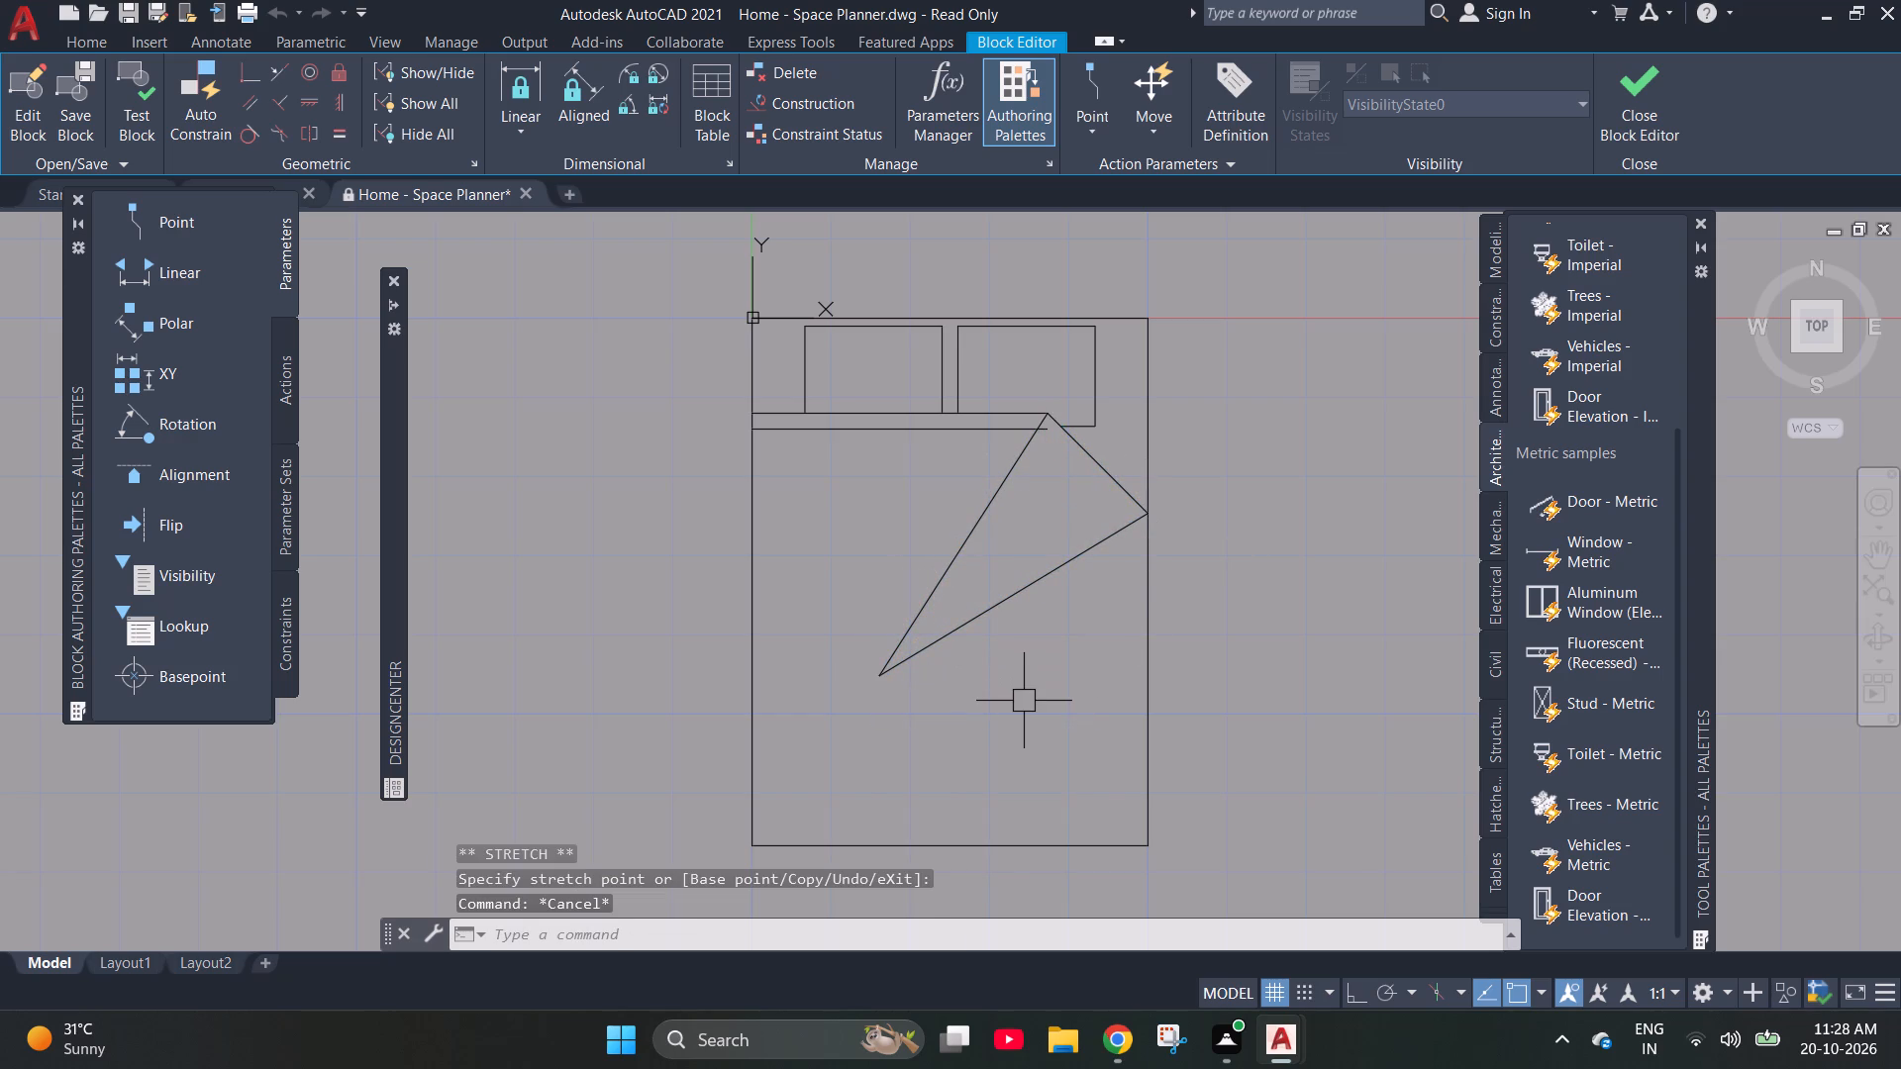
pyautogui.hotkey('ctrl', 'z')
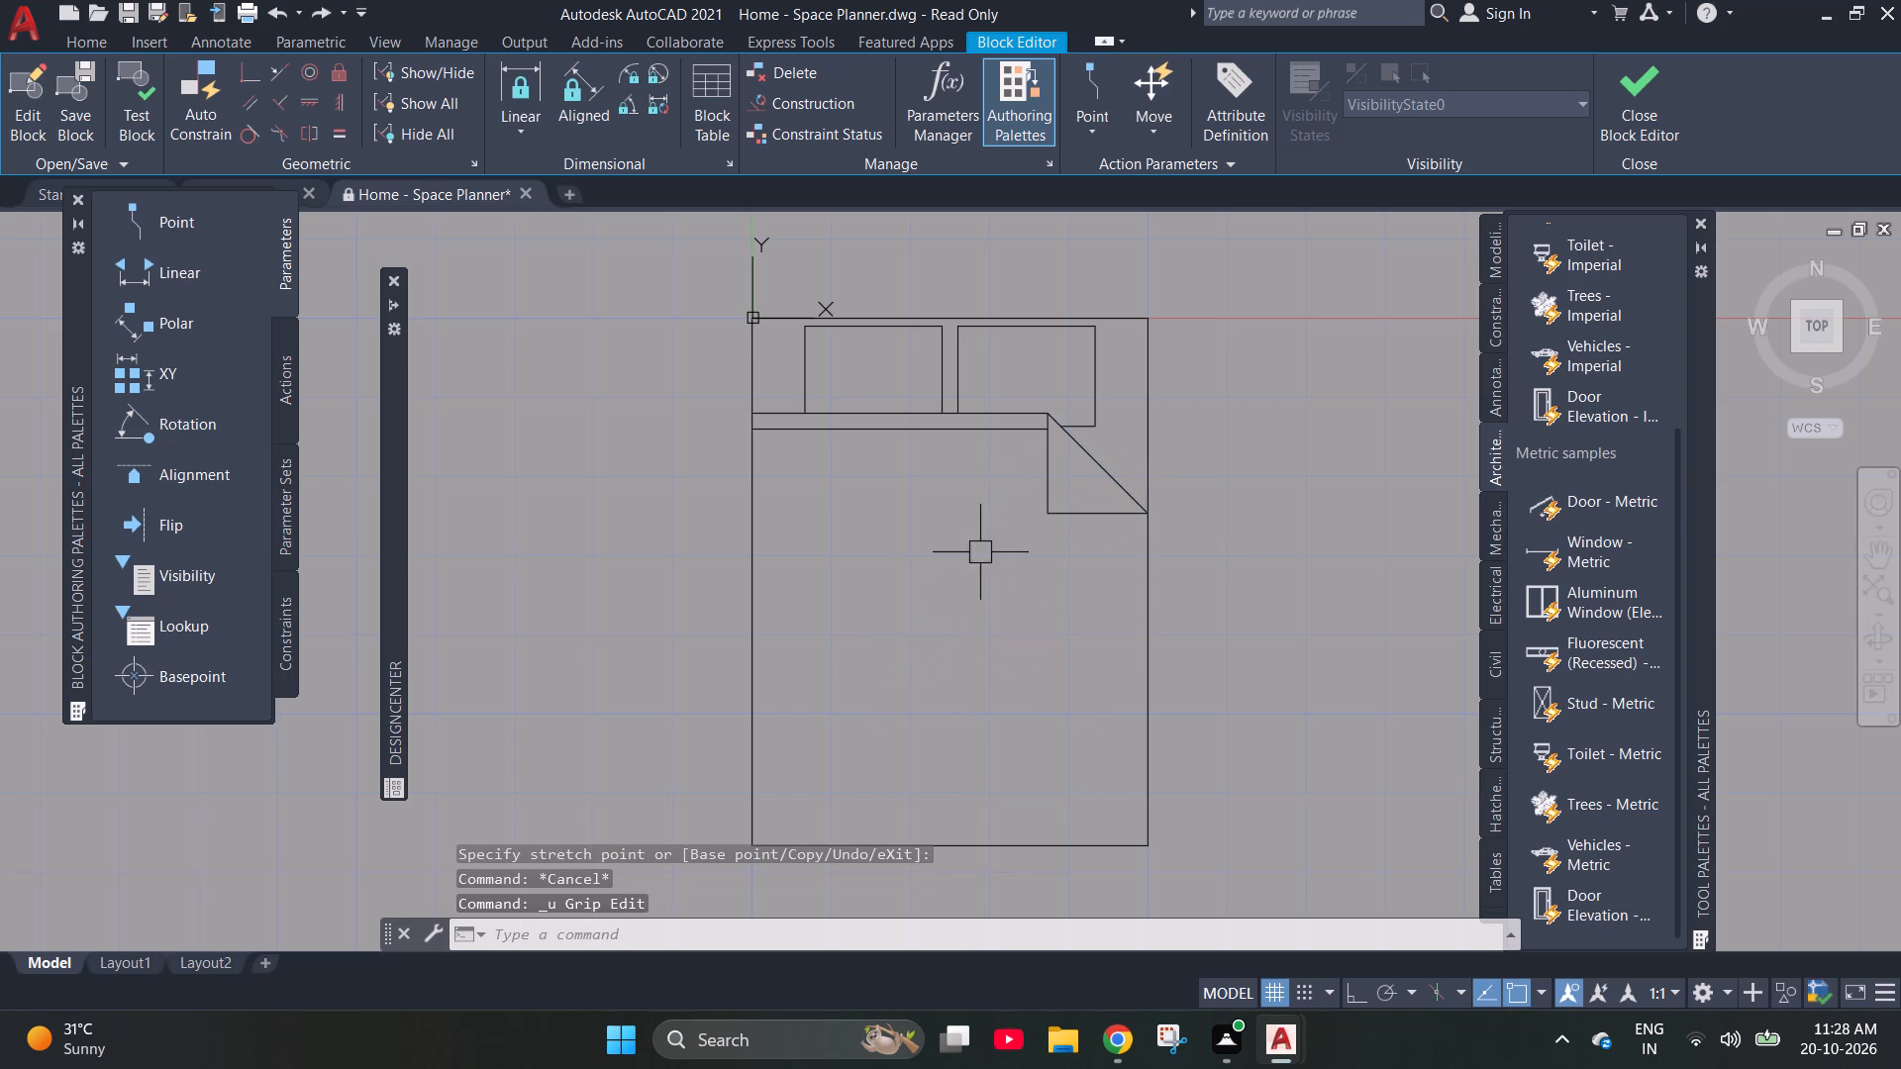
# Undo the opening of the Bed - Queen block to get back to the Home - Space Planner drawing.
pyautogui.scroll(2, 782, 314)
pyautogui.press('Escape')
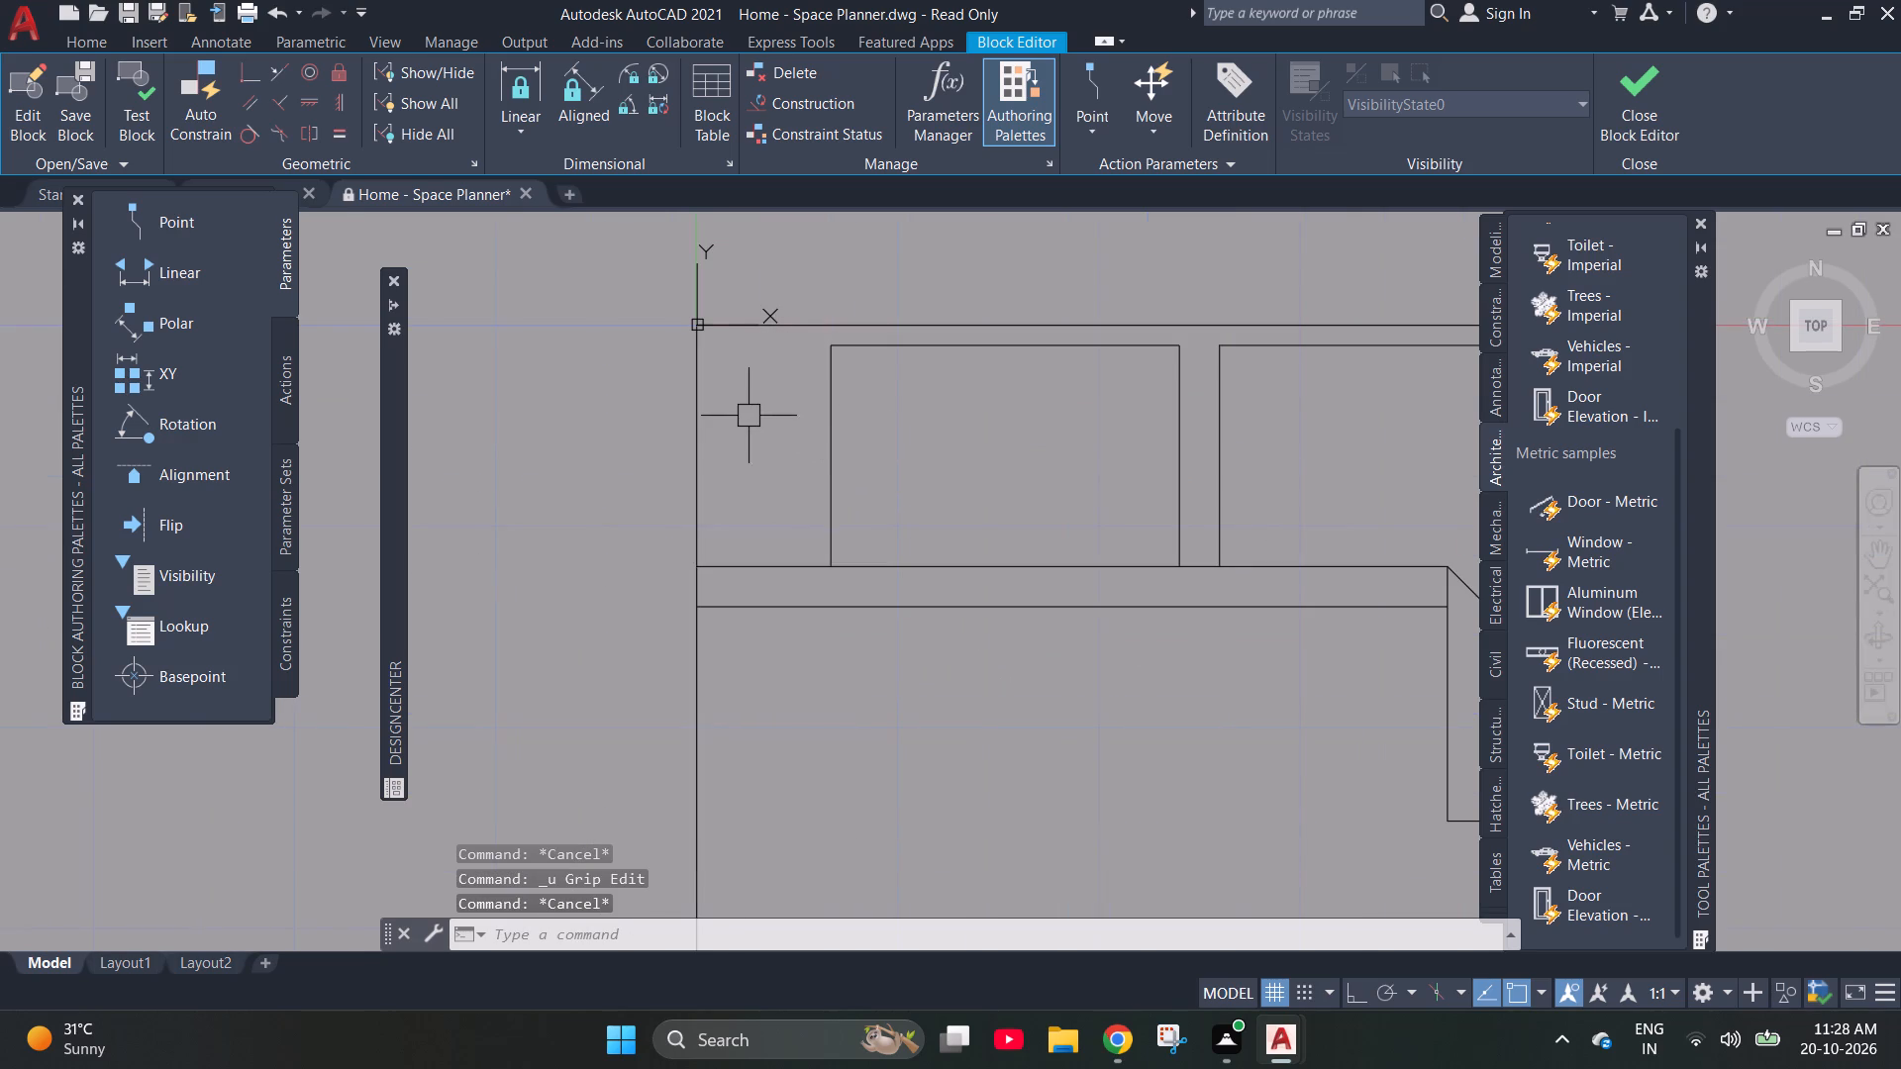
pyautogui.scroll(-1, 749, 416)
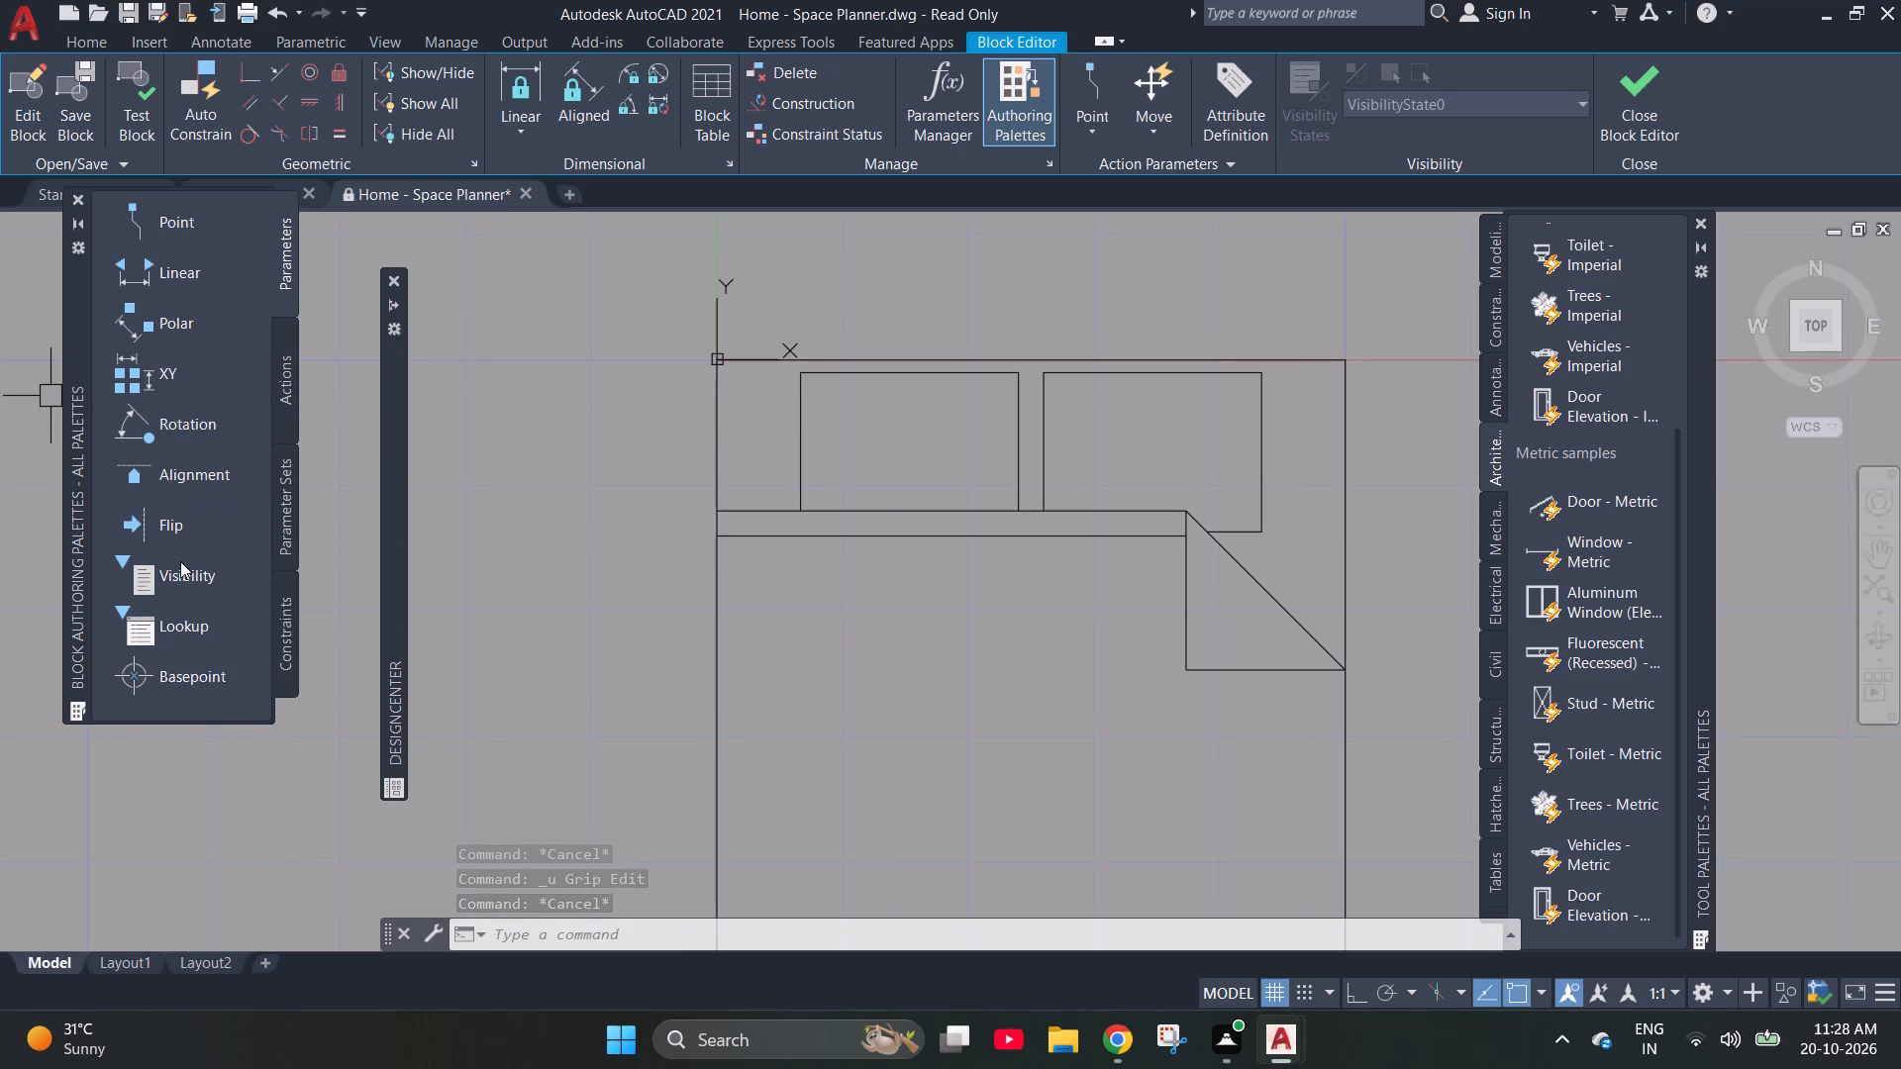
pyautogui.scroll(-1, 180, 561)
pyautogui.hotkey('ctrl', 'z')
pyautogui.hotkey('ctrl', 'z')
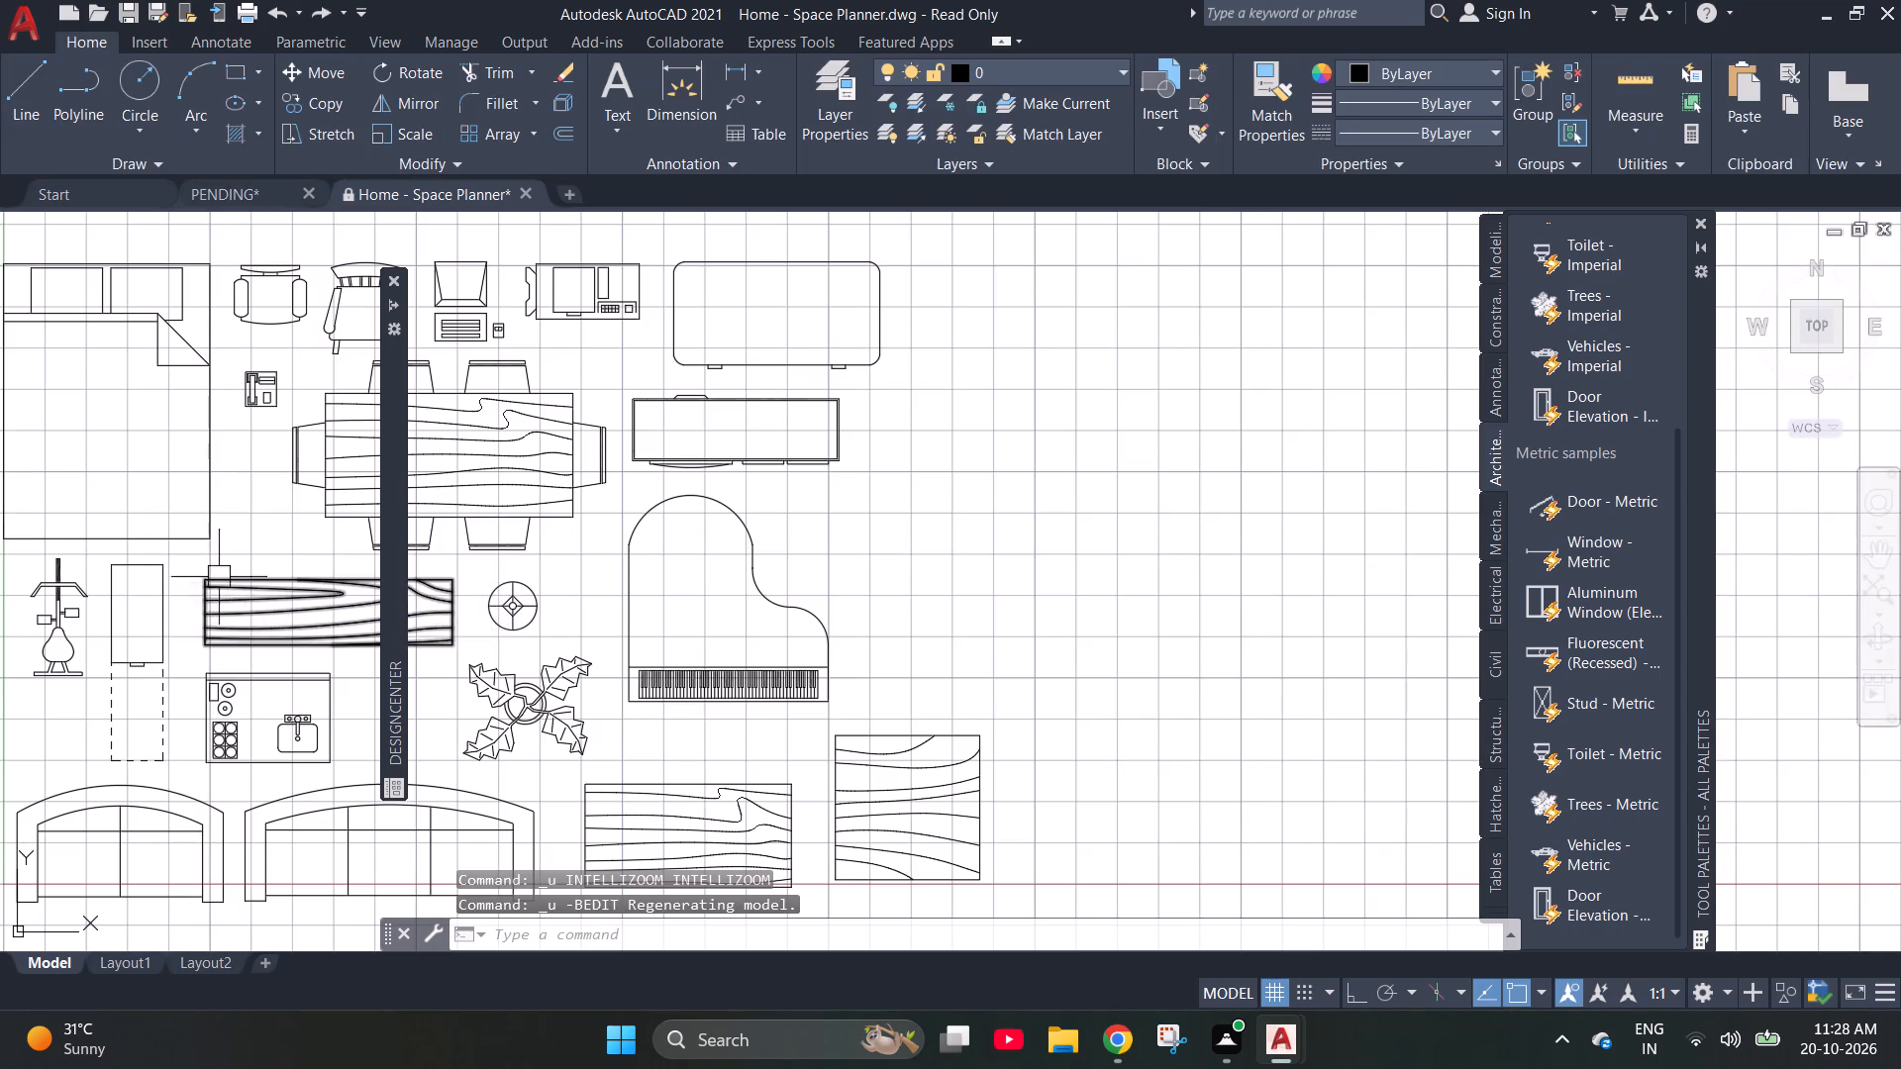
# Examine the furniture blocks laid out in the Home - Space Planner drawing.
pyautogui.scroll(-1, 749, 607)
pyautogui.scroll(-1, 833, 618)
pyautogui.scroll(2, 500, 667)
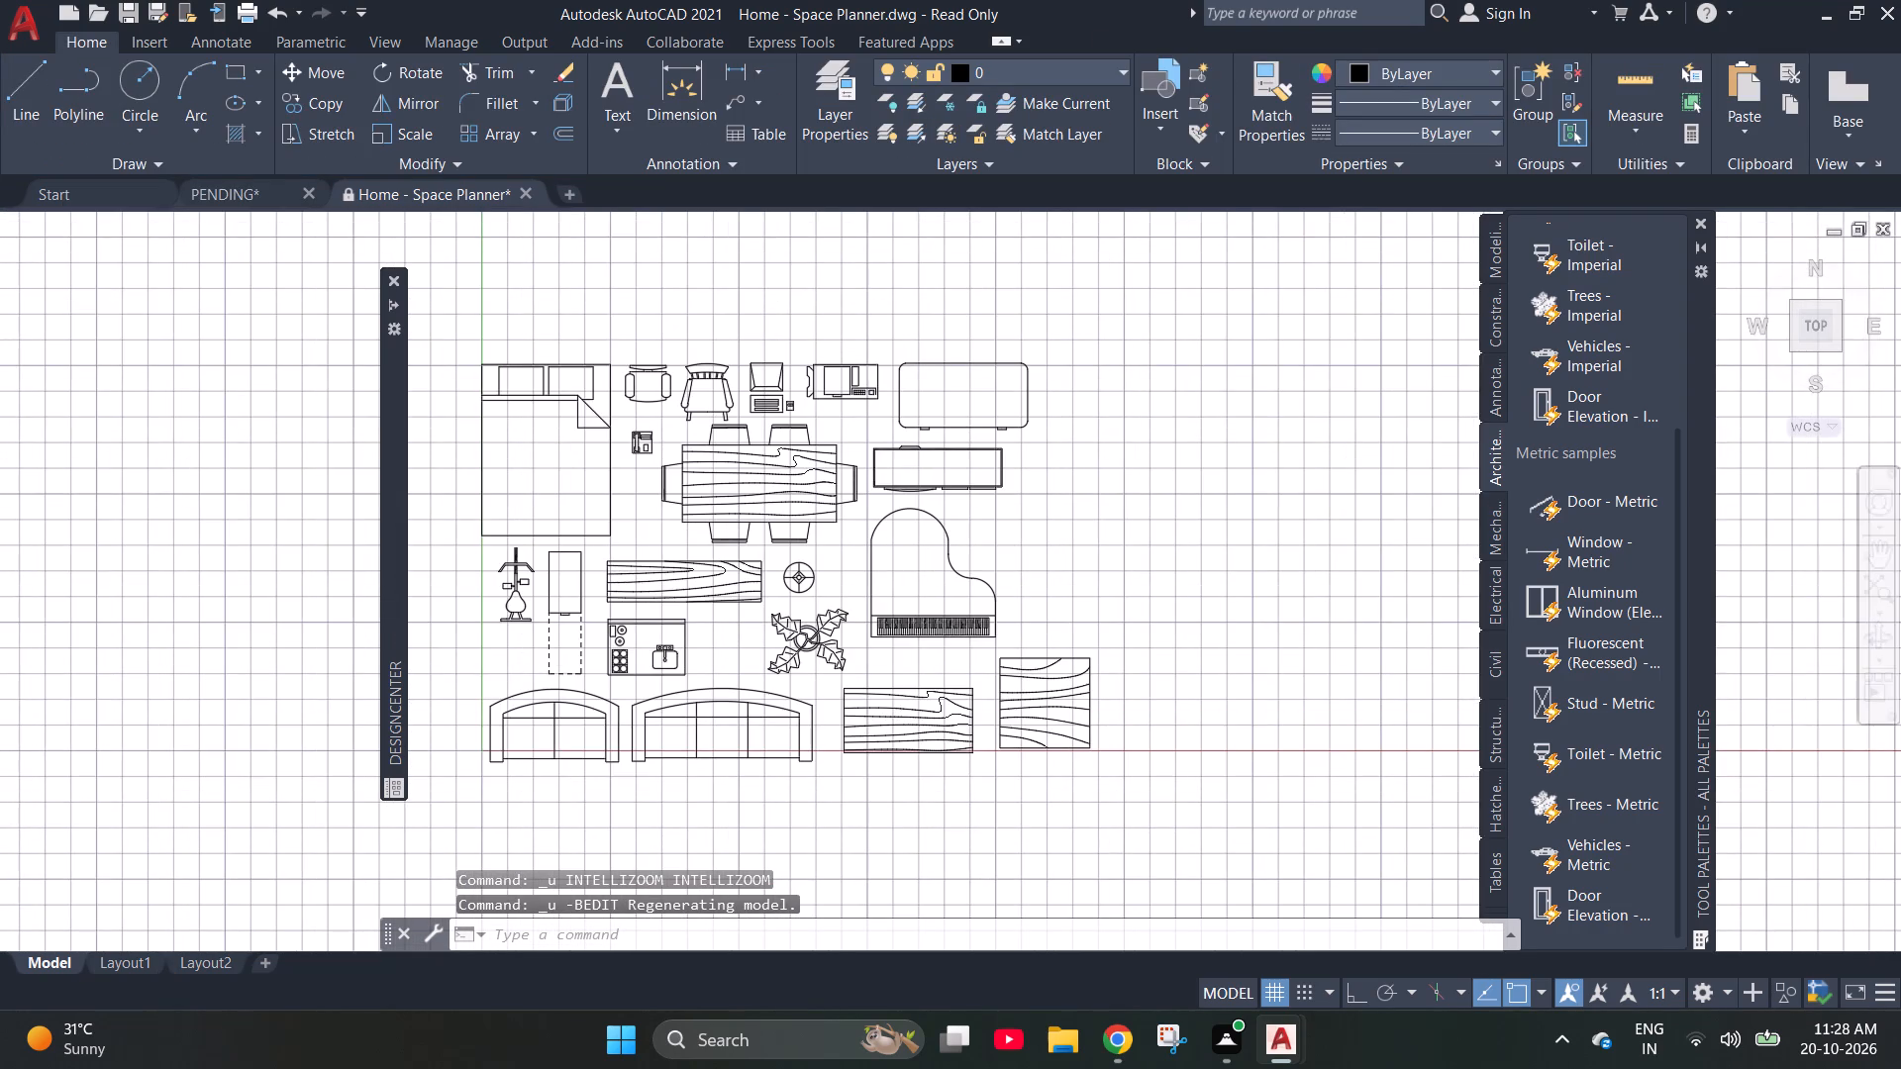
pyautogui.scroll(-1, 500, 667)
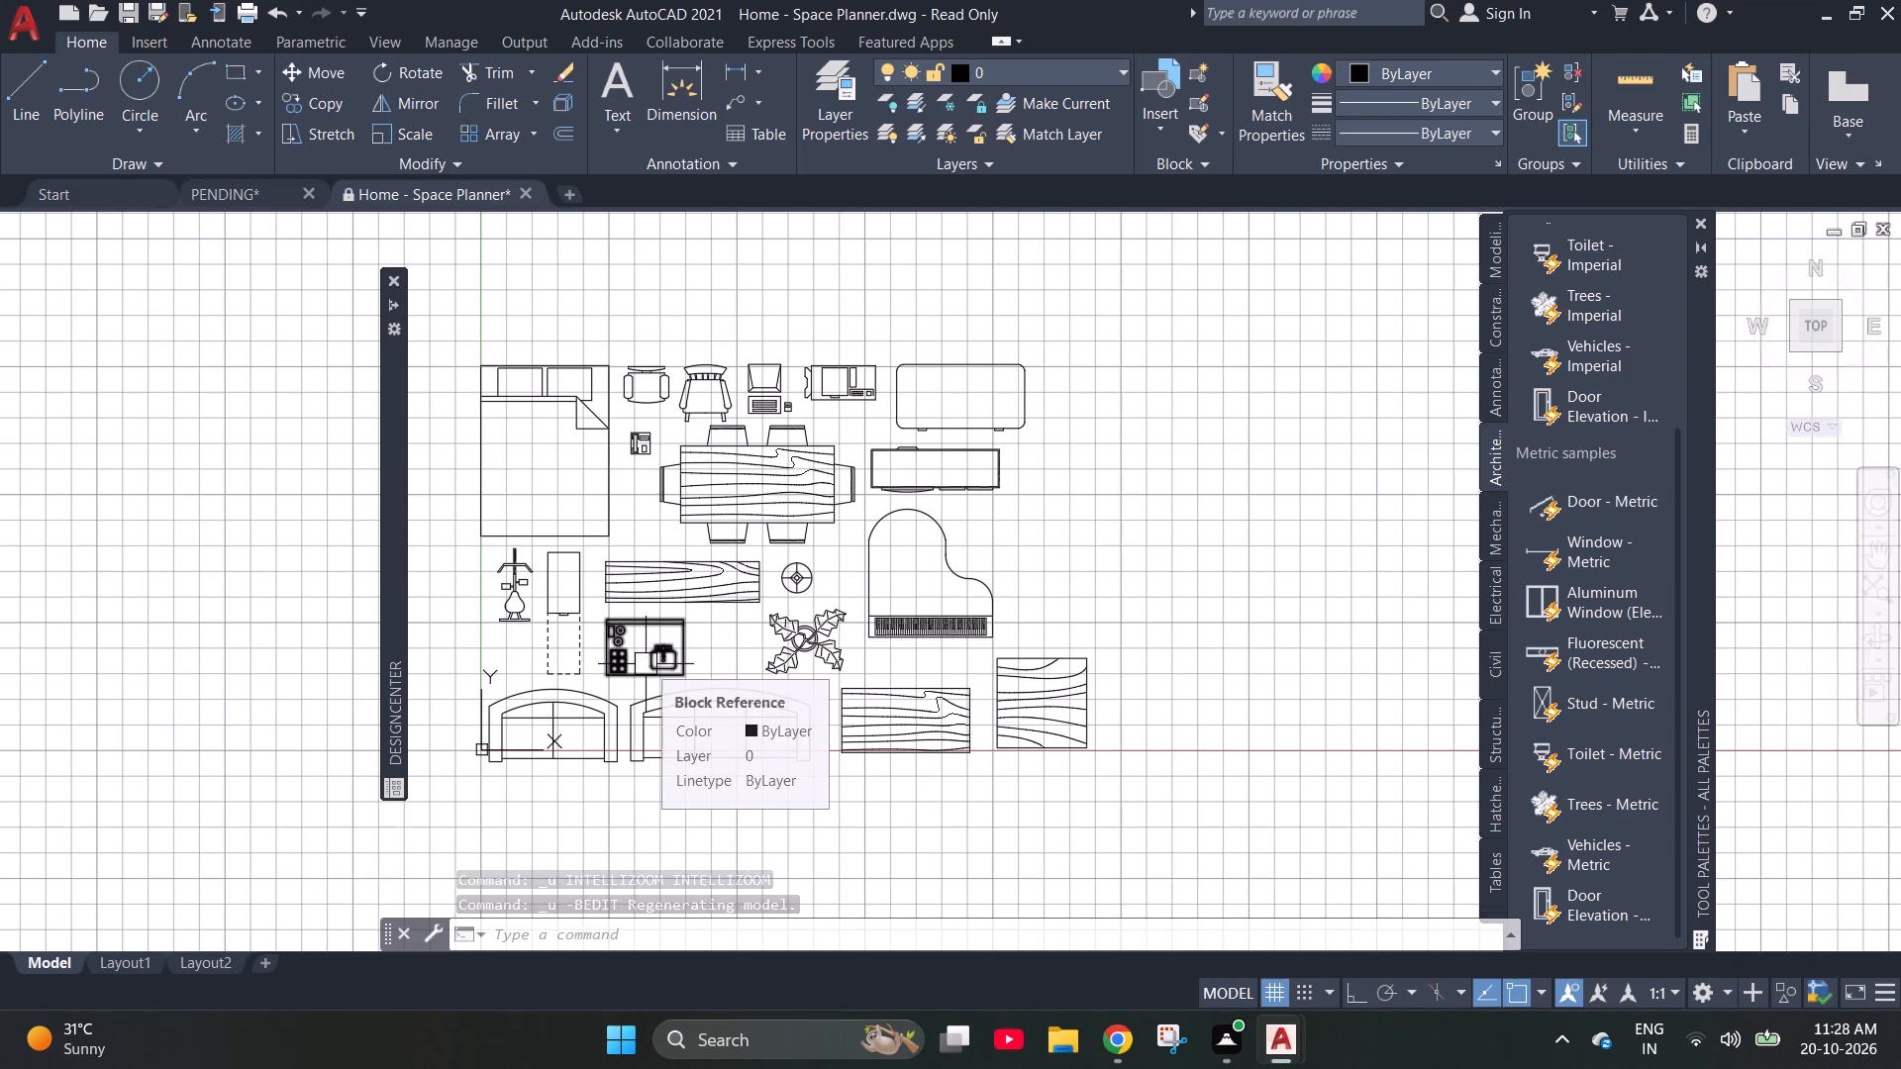
pyautogui.scroll(-3, 527, 668)
pyautogui.scroll(4, 502, 663)
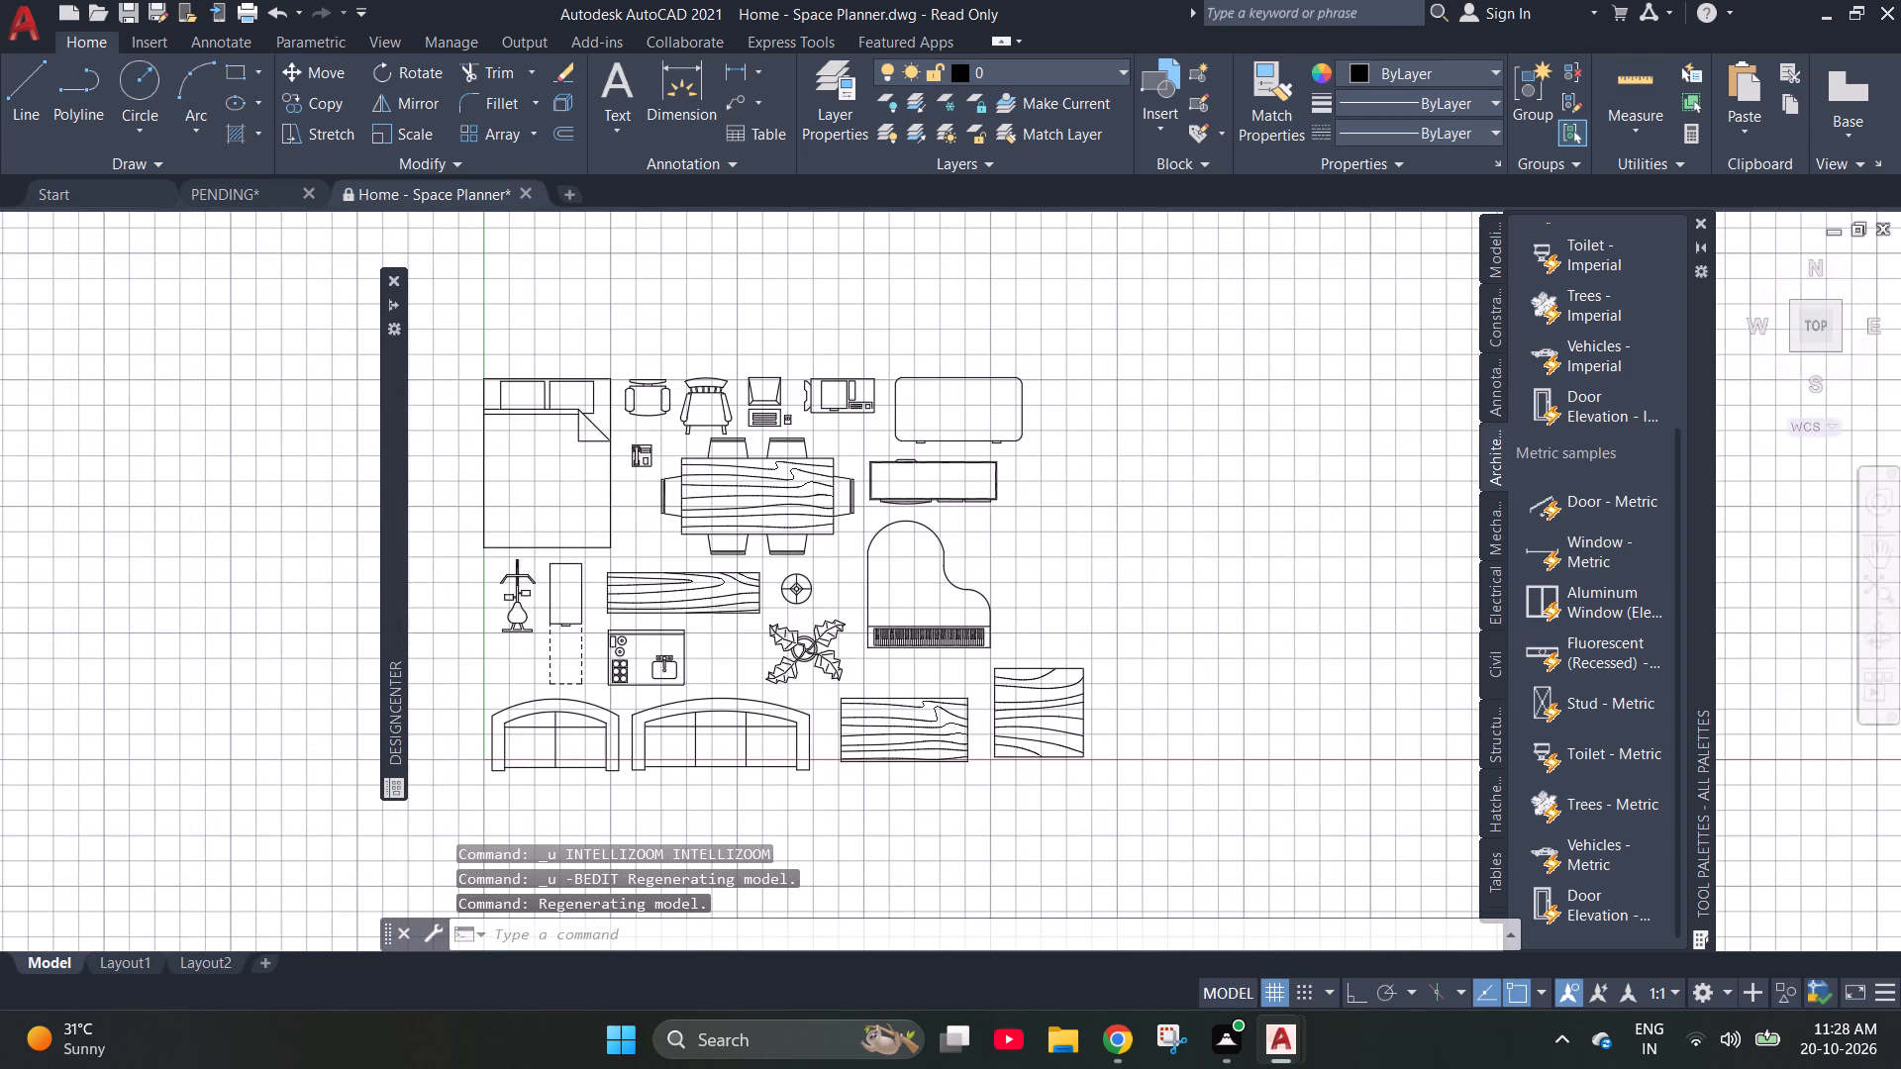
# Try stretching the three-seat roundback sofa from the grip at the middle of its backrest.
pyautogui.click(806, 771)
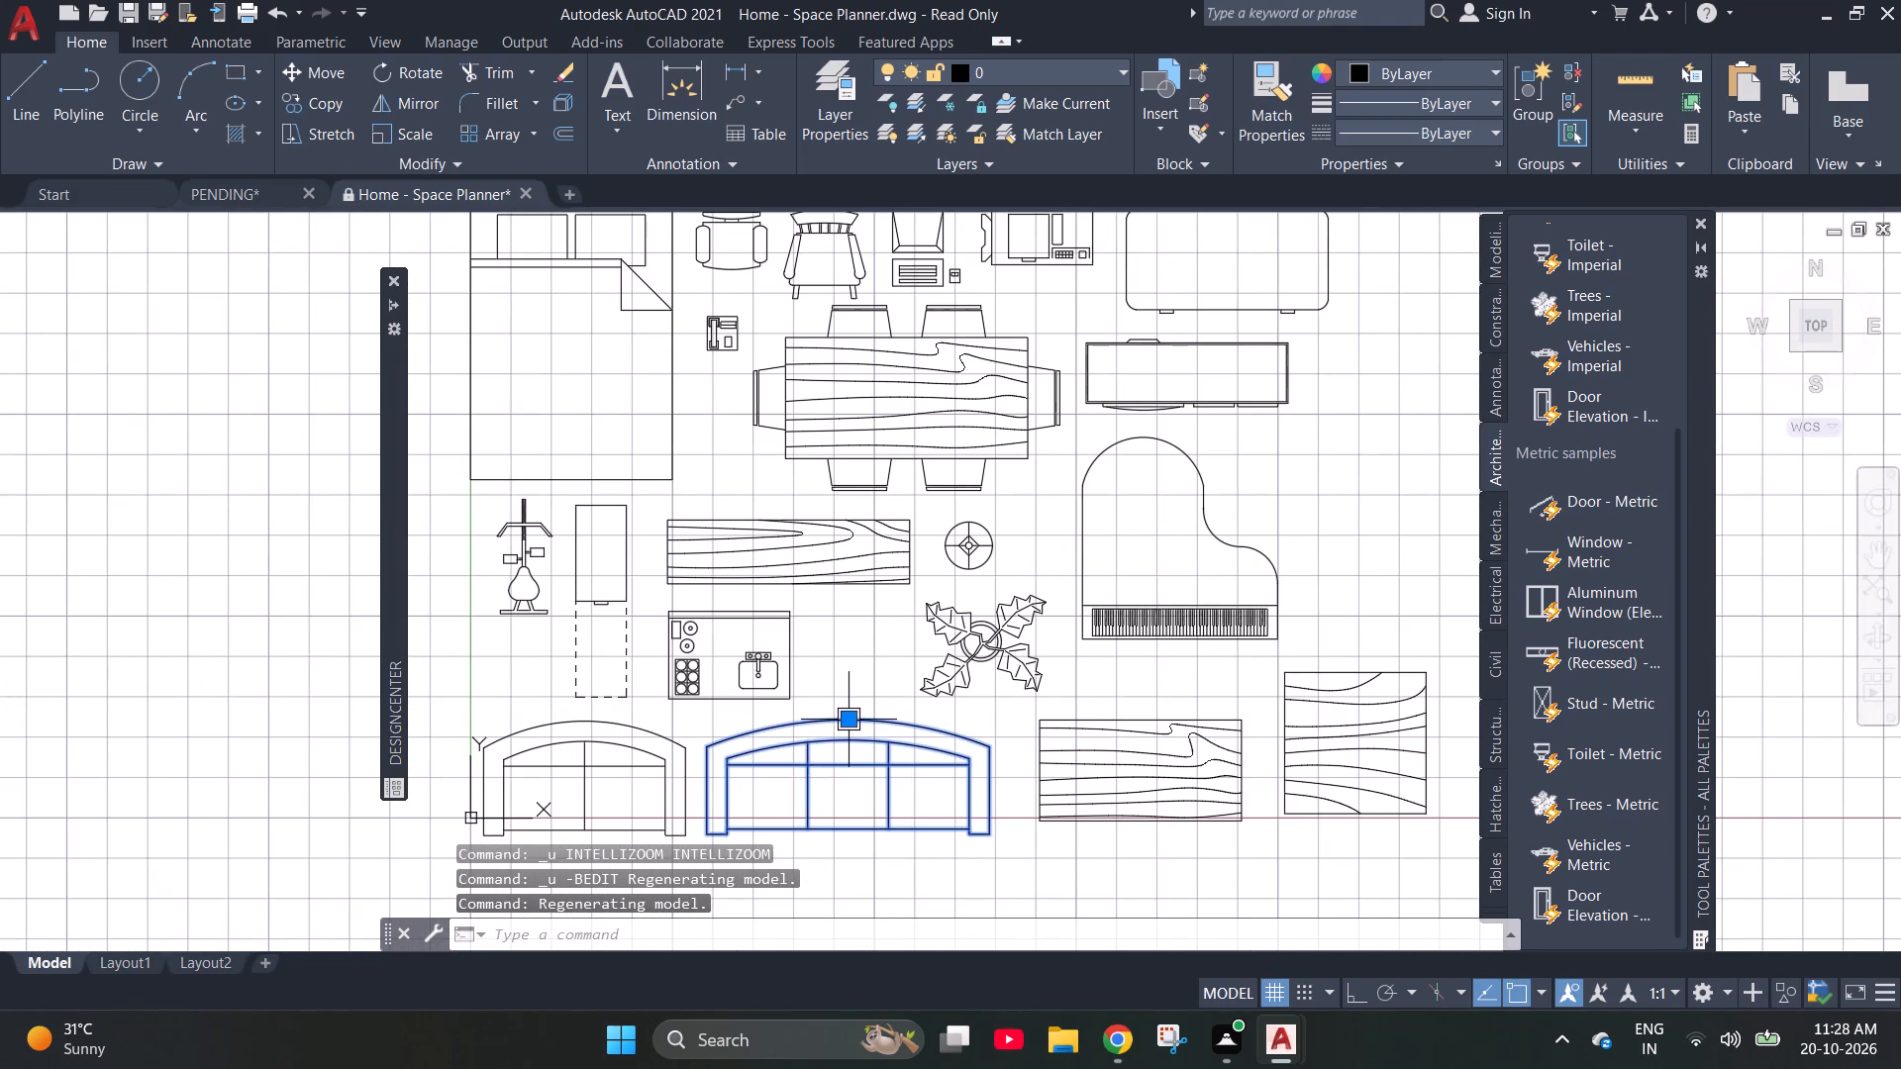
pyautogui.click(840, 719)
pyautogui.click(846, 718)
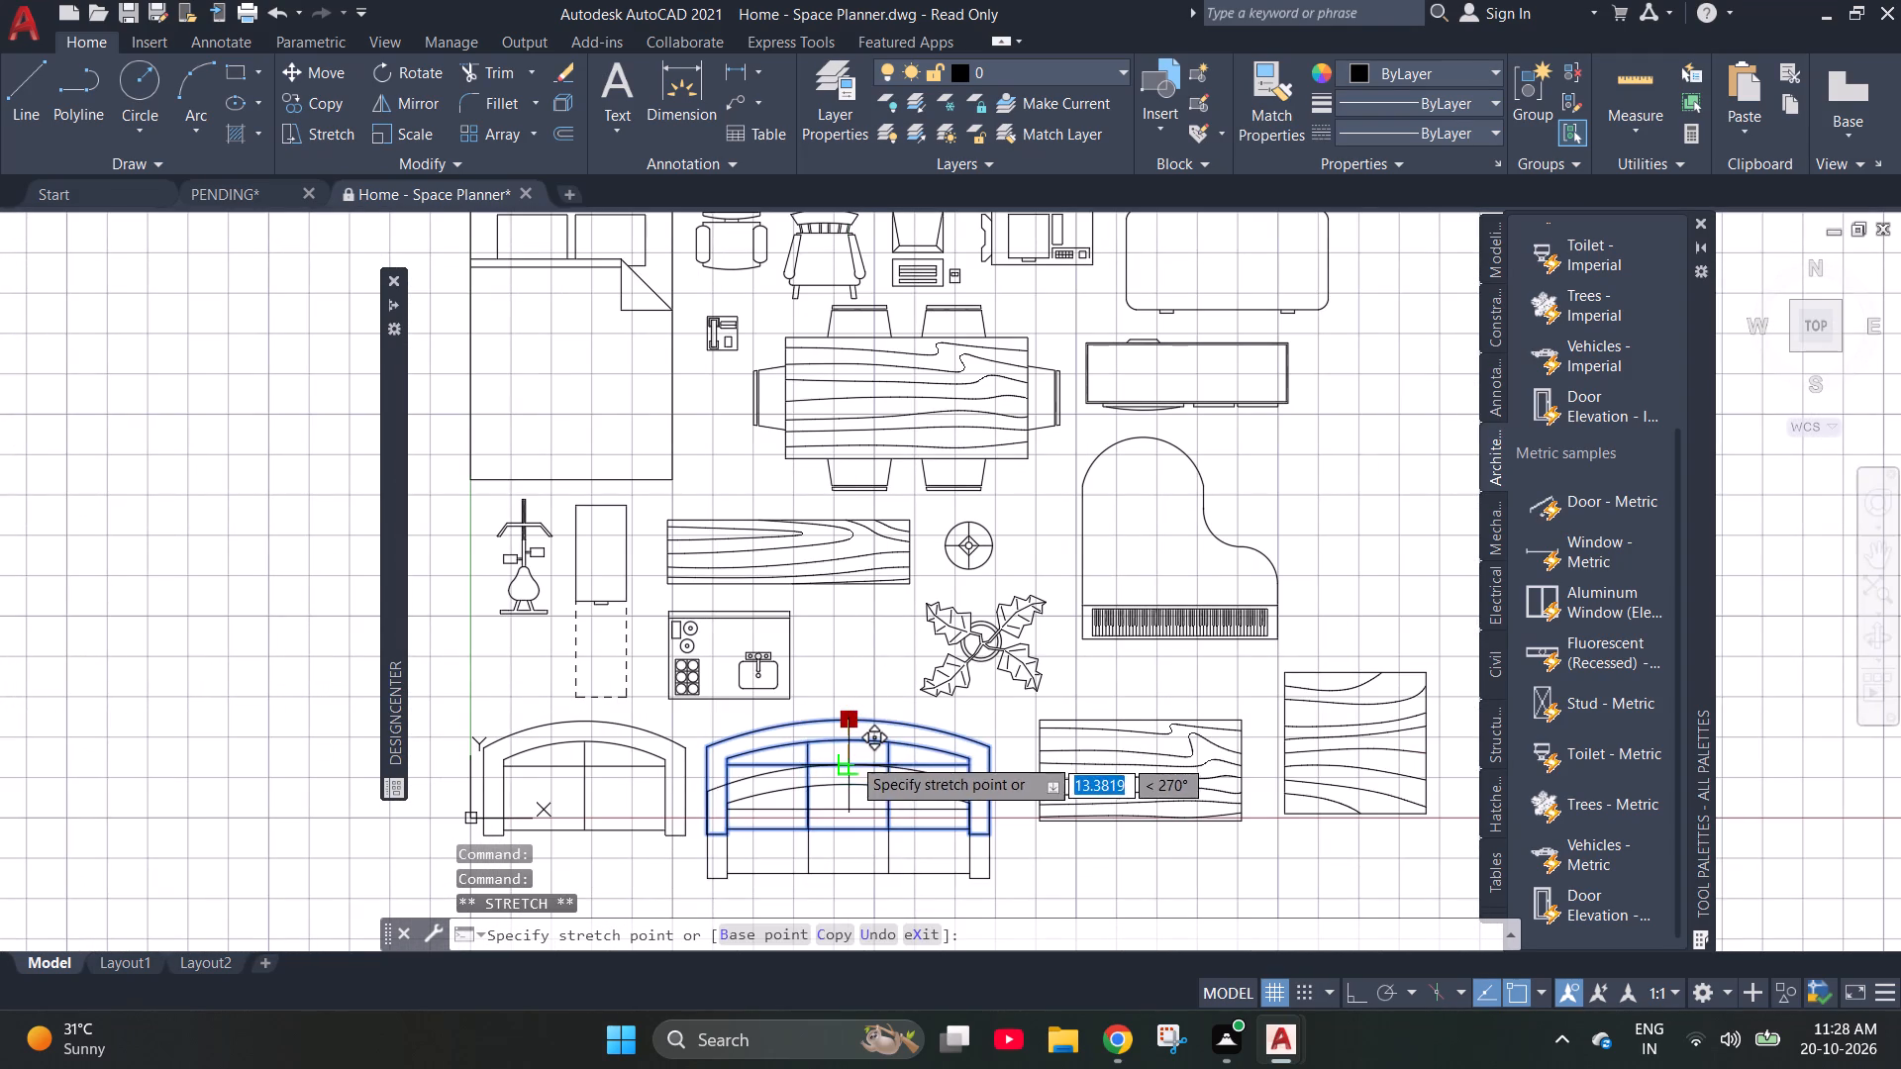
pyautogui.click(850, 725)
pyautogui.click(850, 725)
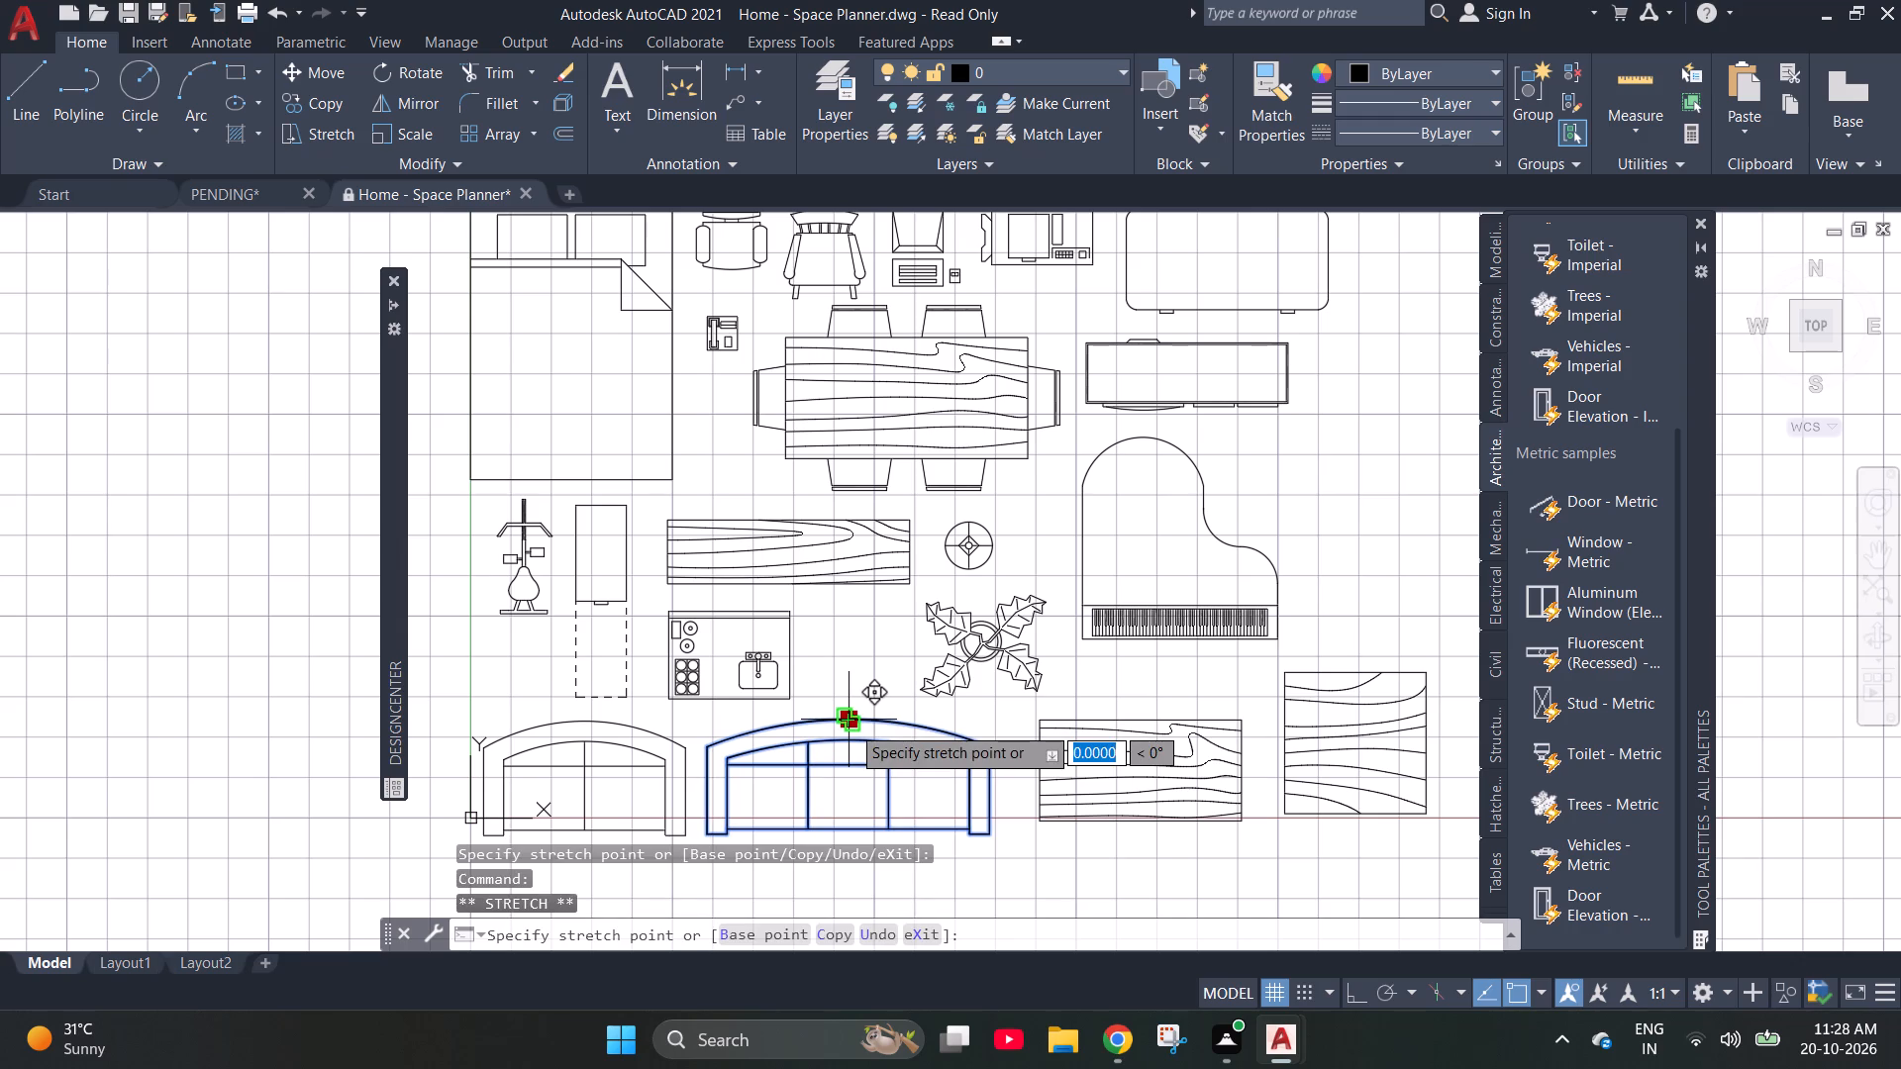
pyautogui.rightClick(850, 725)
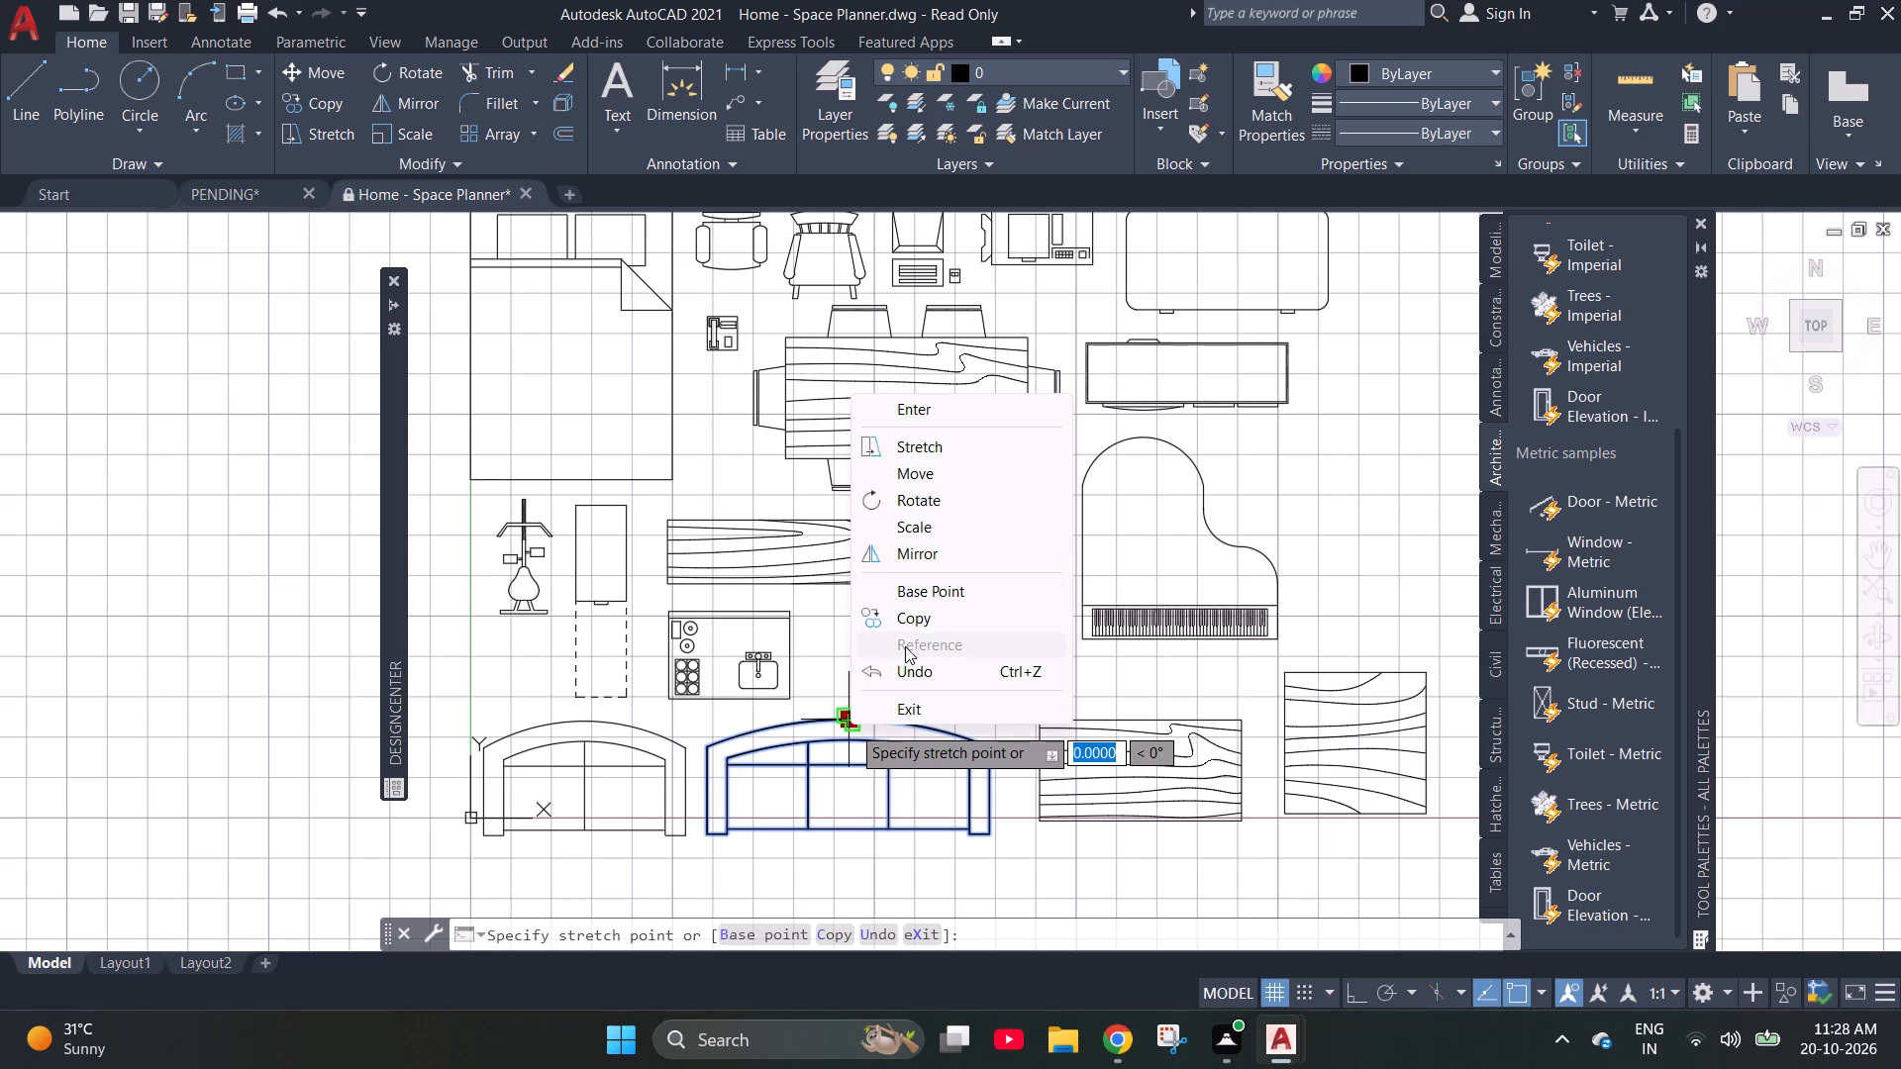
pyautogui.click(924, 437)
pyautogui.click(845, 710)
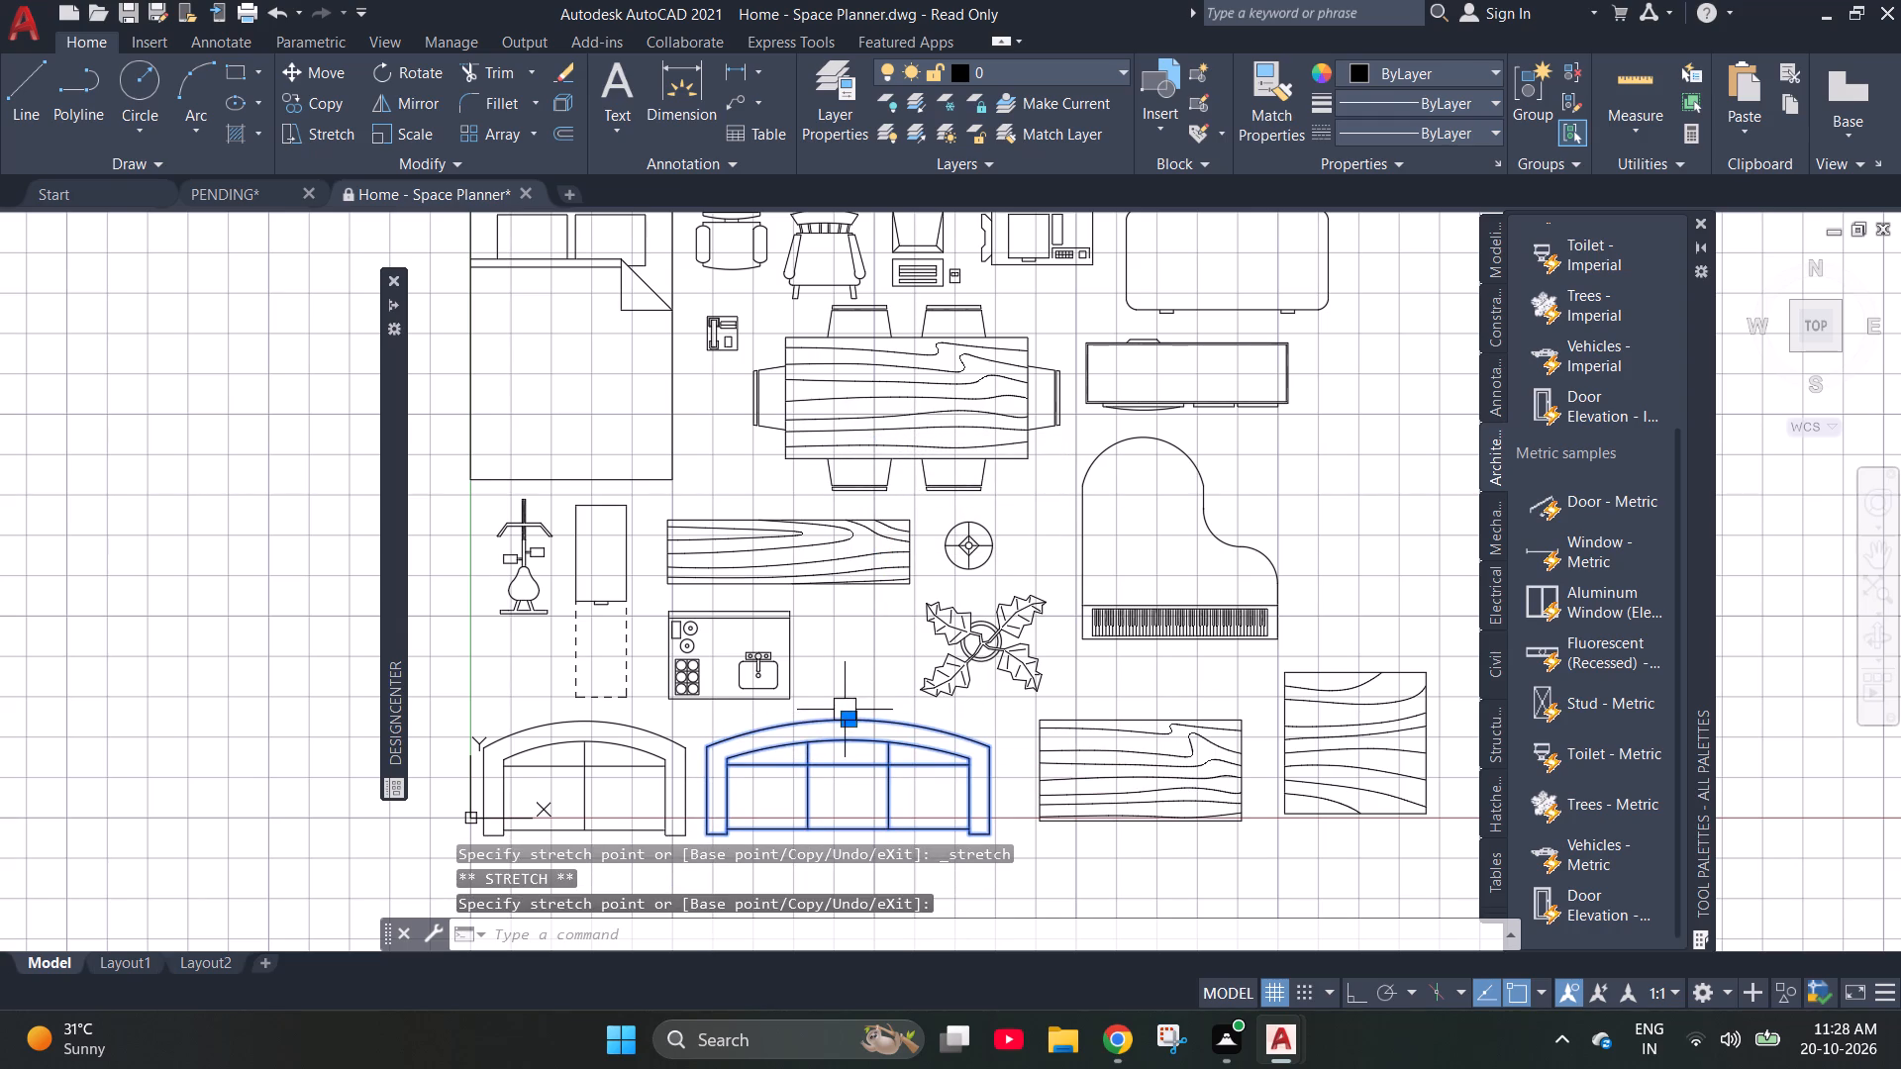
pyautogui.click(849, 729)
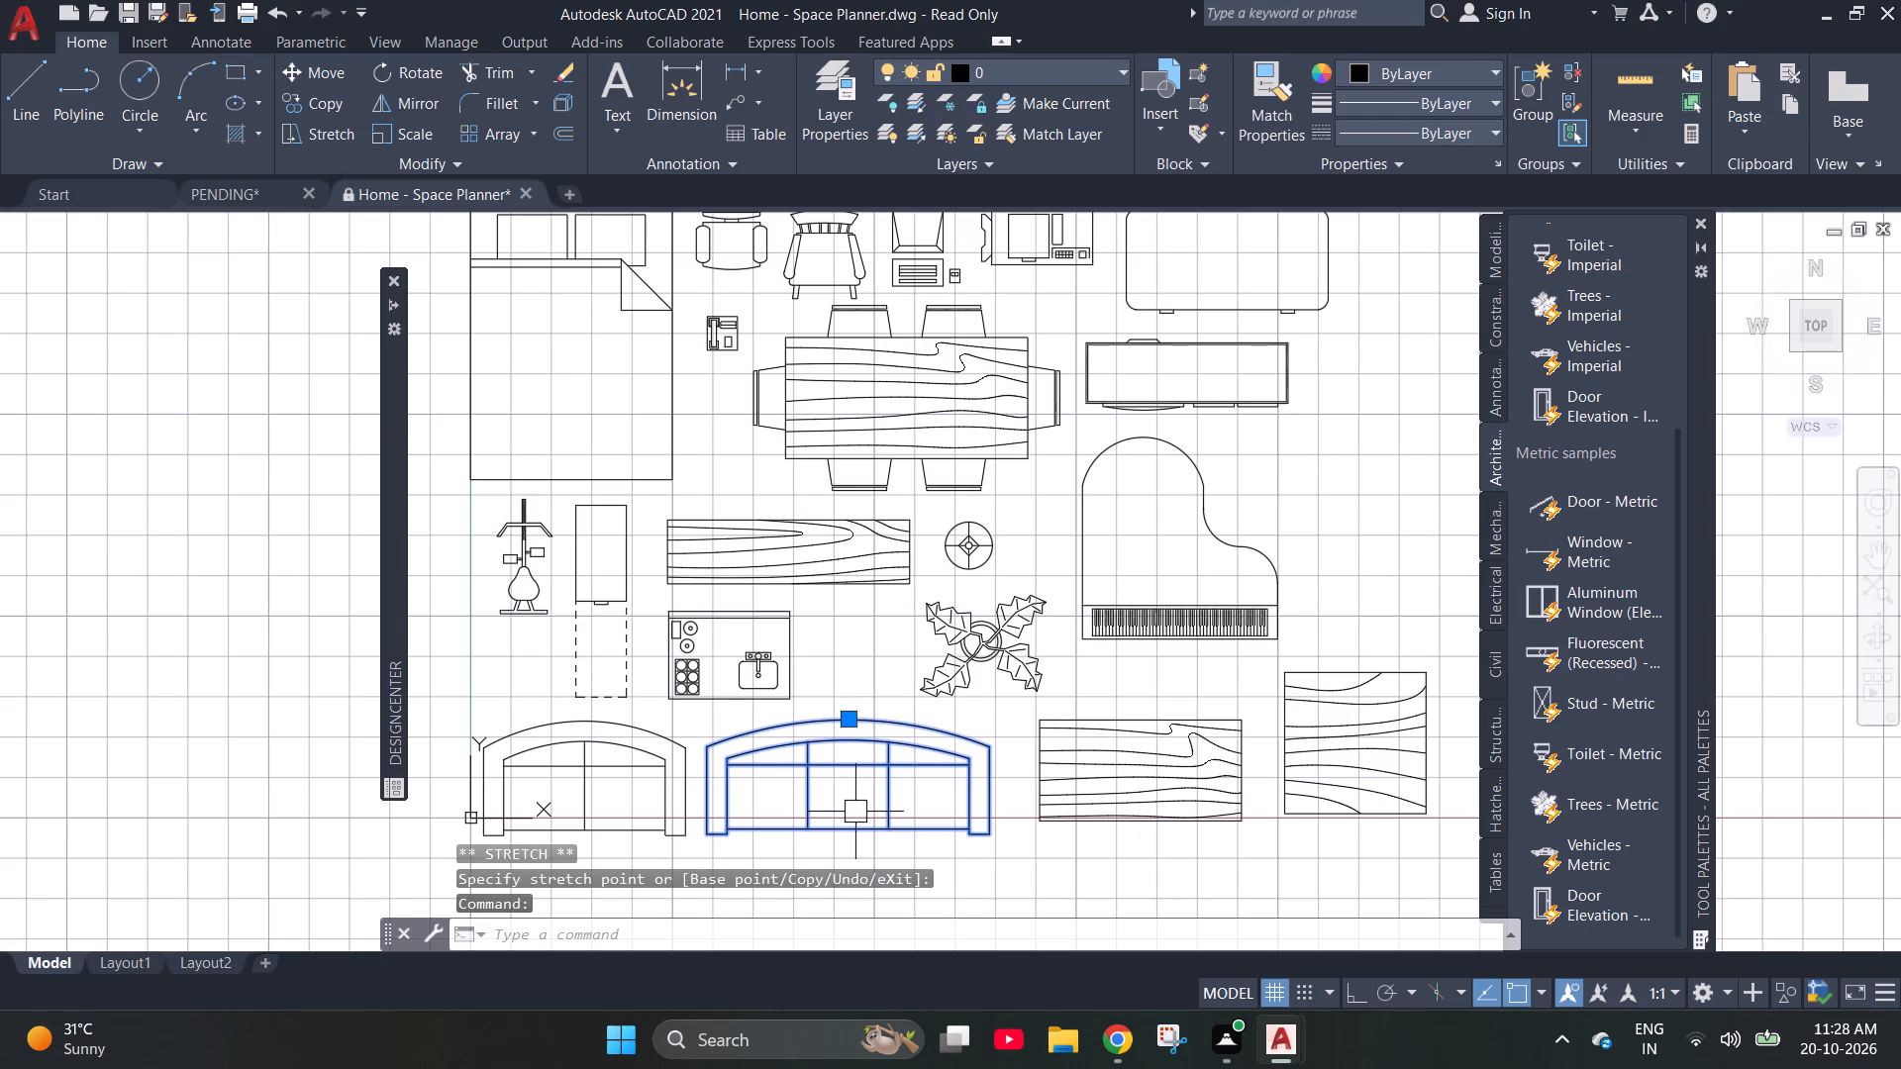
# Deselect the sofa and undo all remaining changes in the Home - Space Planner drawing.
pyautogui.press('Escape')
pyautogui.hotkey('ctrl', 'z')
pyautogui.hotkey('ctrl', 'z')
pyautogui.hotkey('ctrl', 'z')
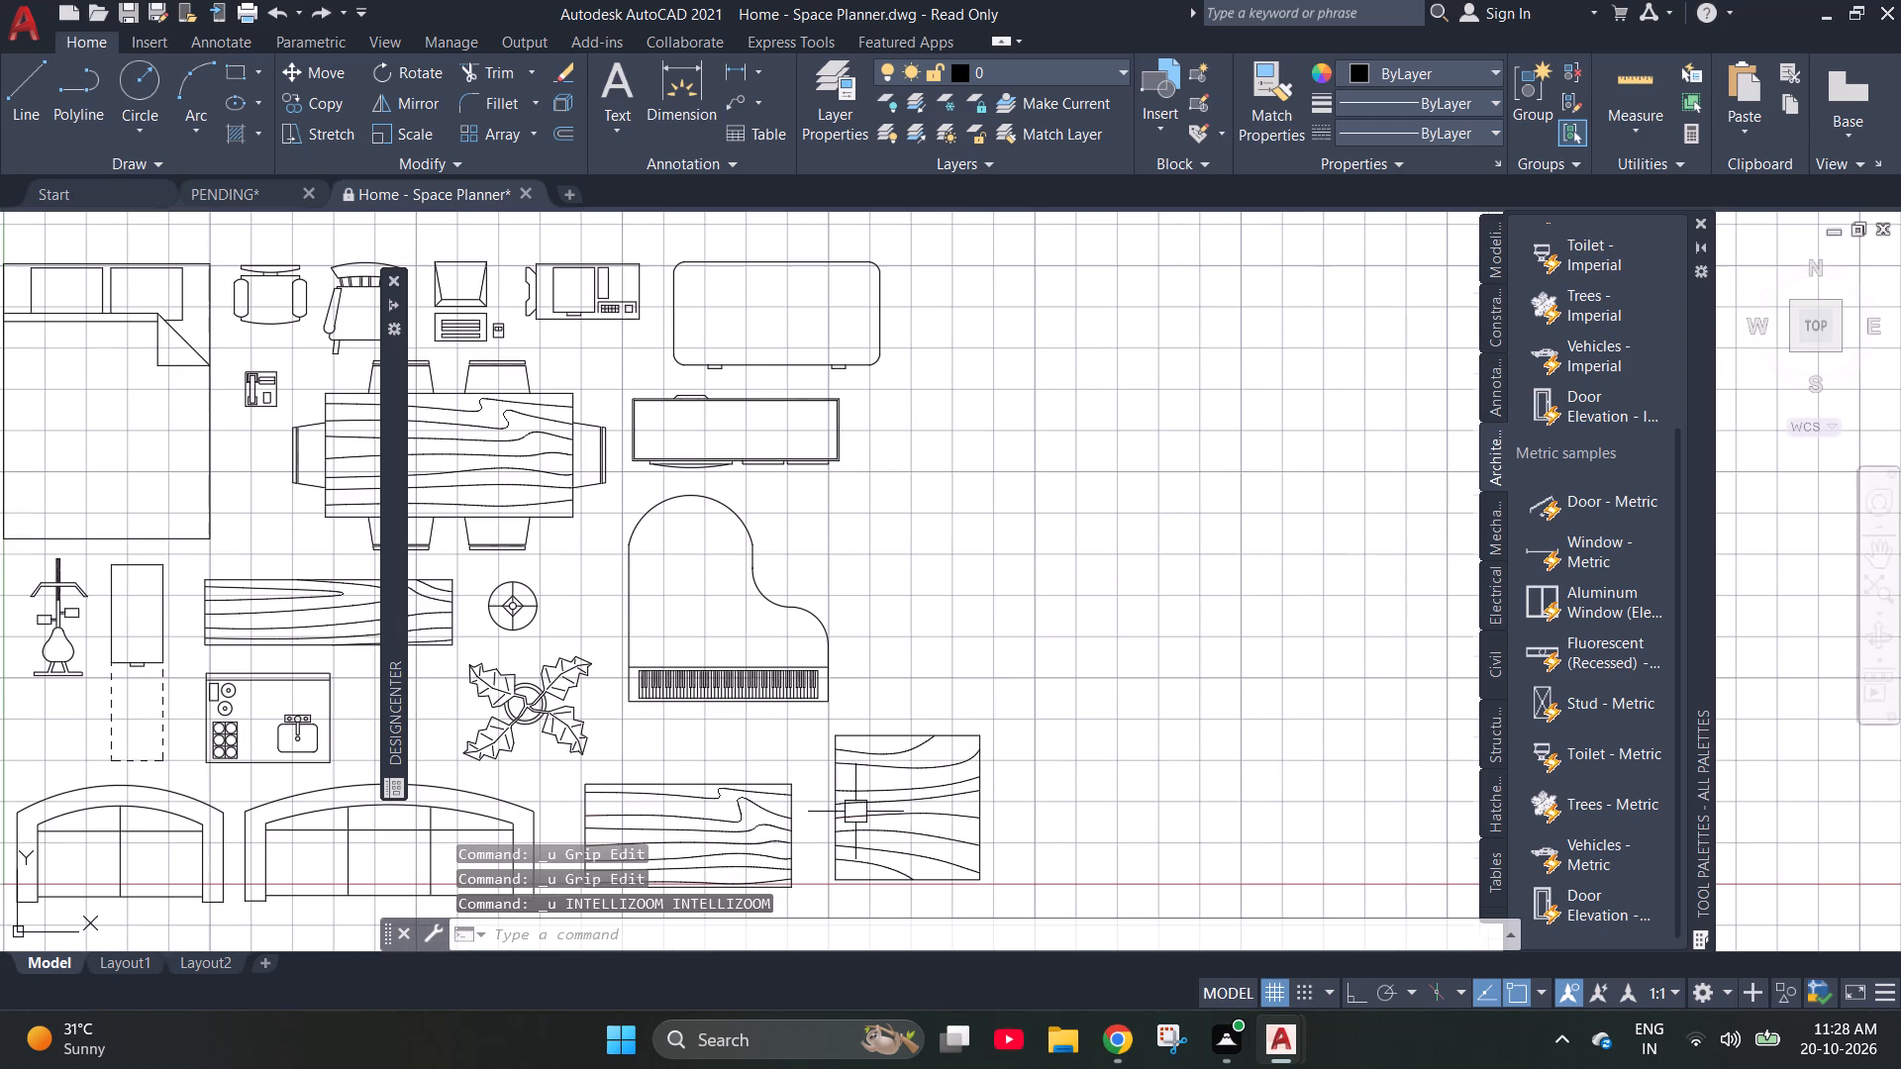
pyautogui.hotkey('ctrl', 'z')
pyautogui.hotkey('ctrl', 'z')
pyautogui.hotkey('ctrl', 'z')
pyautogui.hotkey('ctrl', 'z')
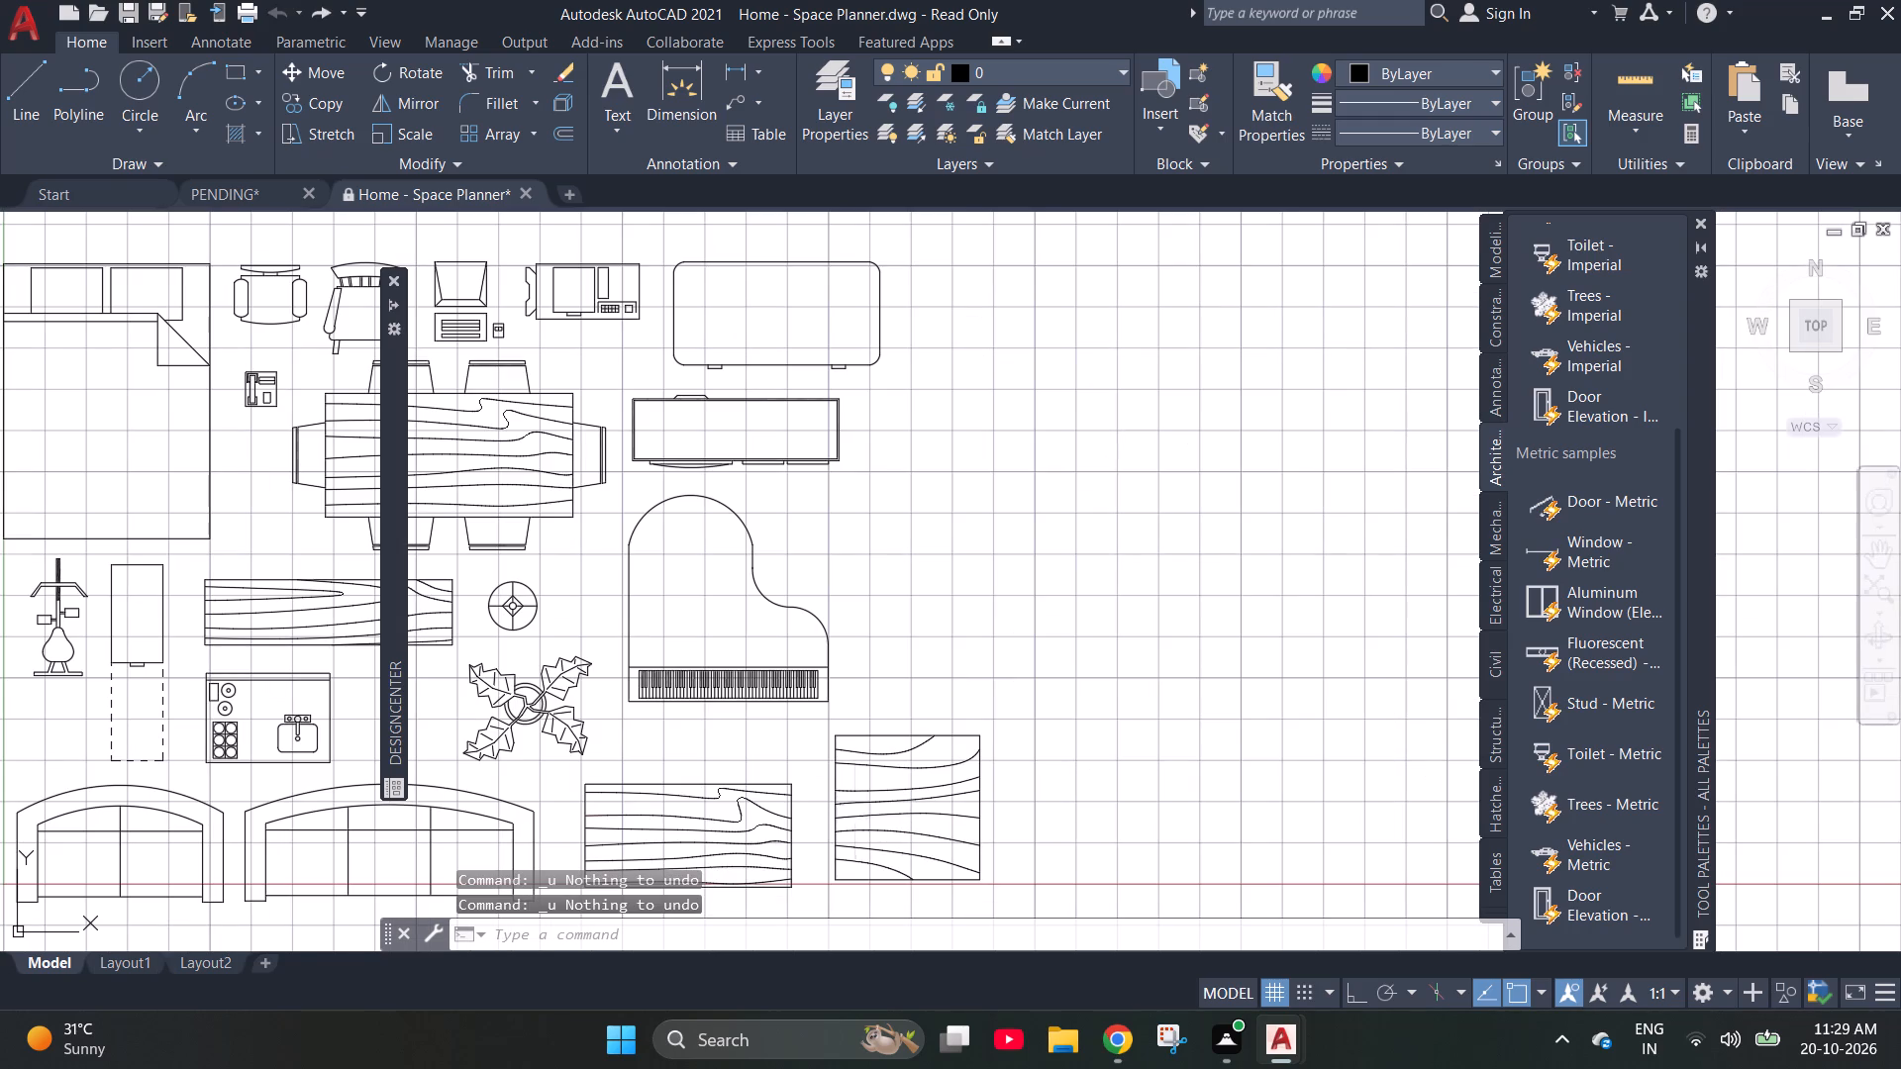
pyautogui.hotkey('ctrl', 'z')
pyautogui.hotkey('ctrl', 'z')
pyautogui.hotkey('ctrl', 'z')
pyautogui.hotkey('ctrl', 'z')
# Switch to the PENDING drawing and place the Bed - Queen block in the empty area left of the floor plan.
pyautogui.scroll(-2, 717, 568)
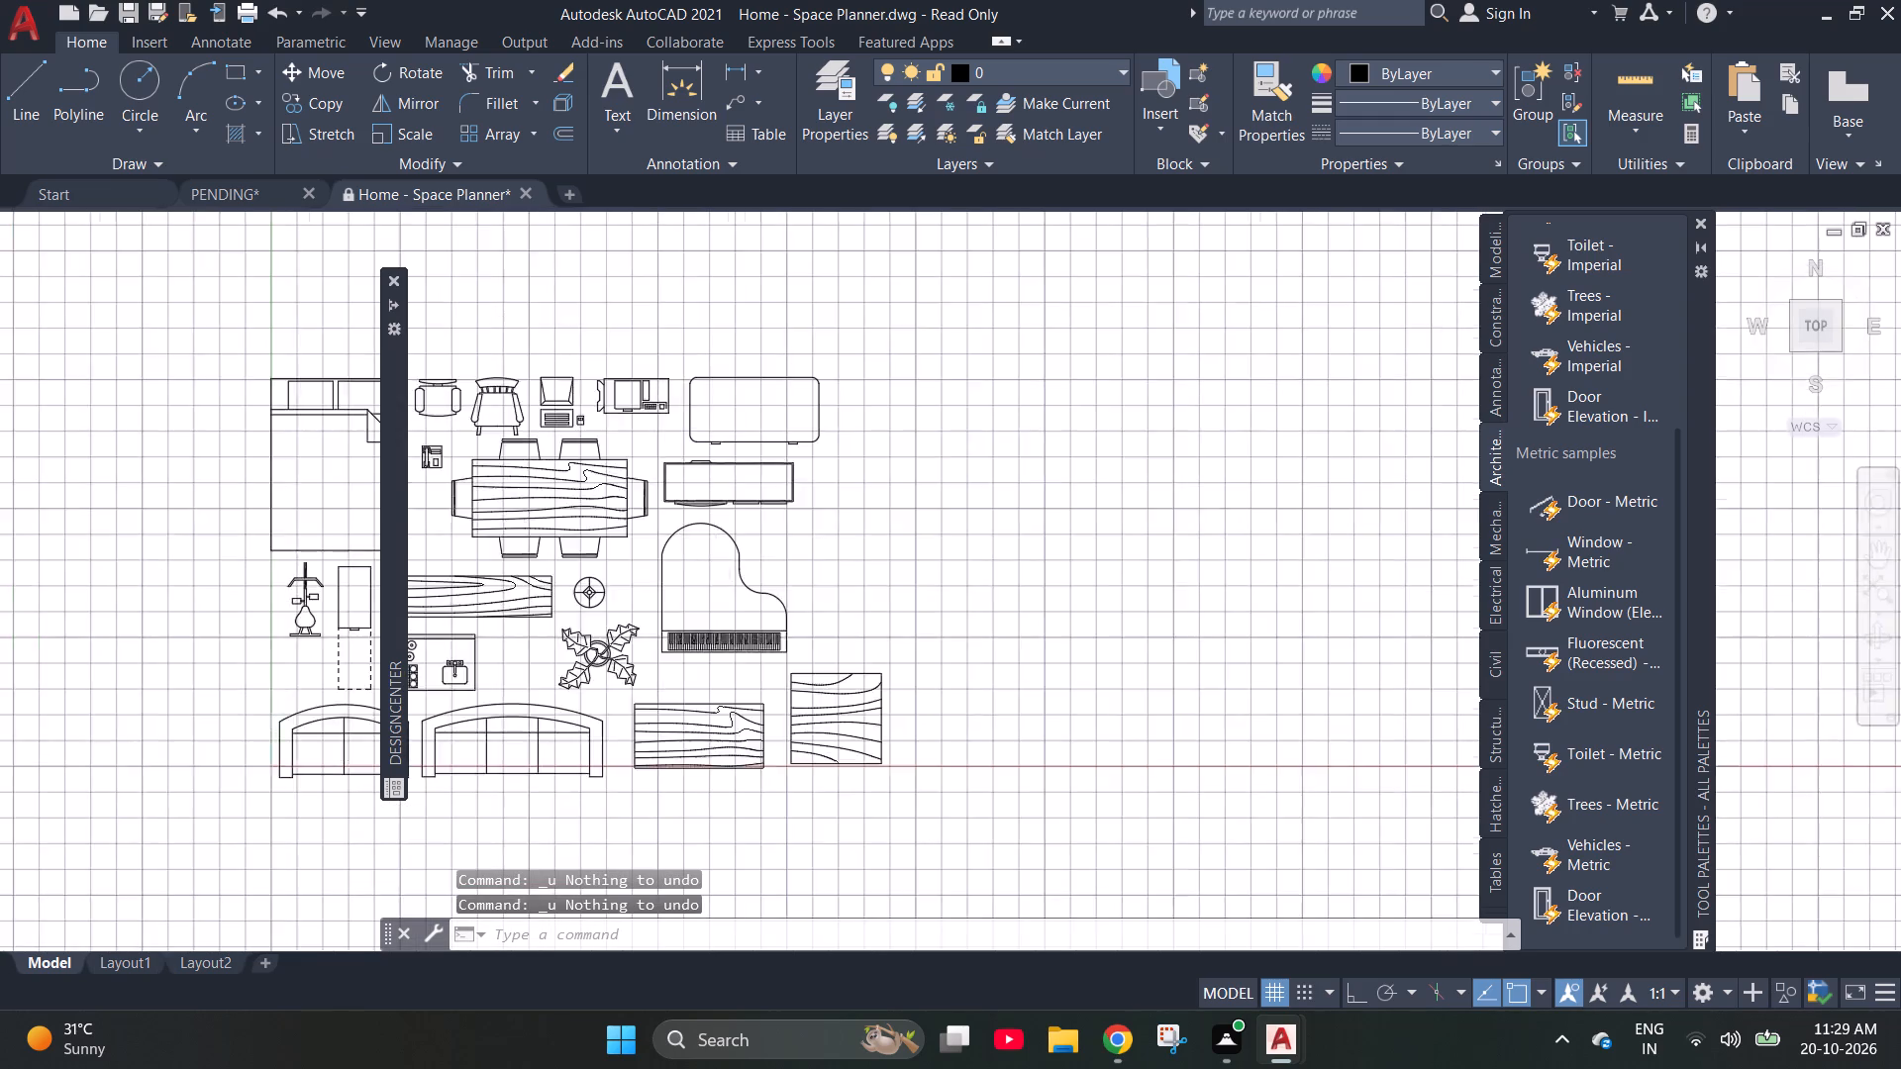
pyautogui.click(269, 192)
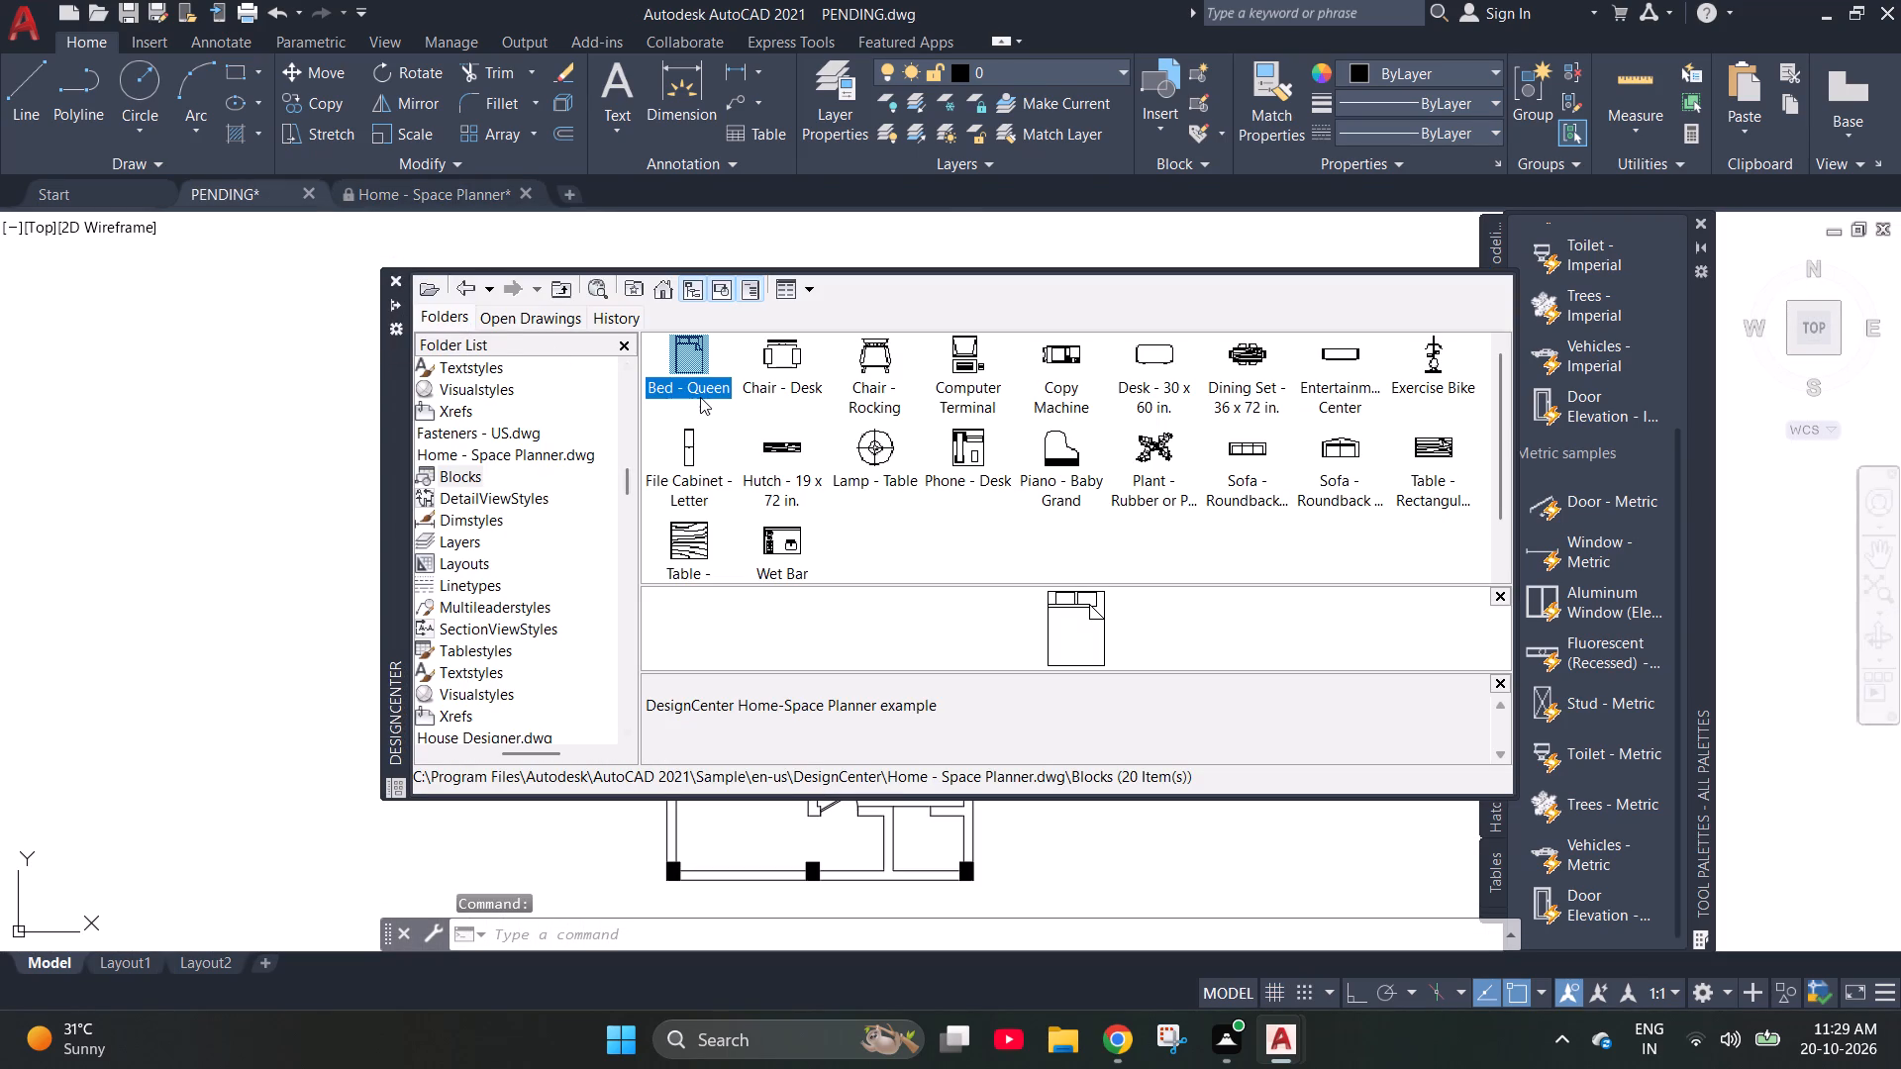
pyautogui.moveTo(692, 345); pyautogui.dragTo(349, 423)
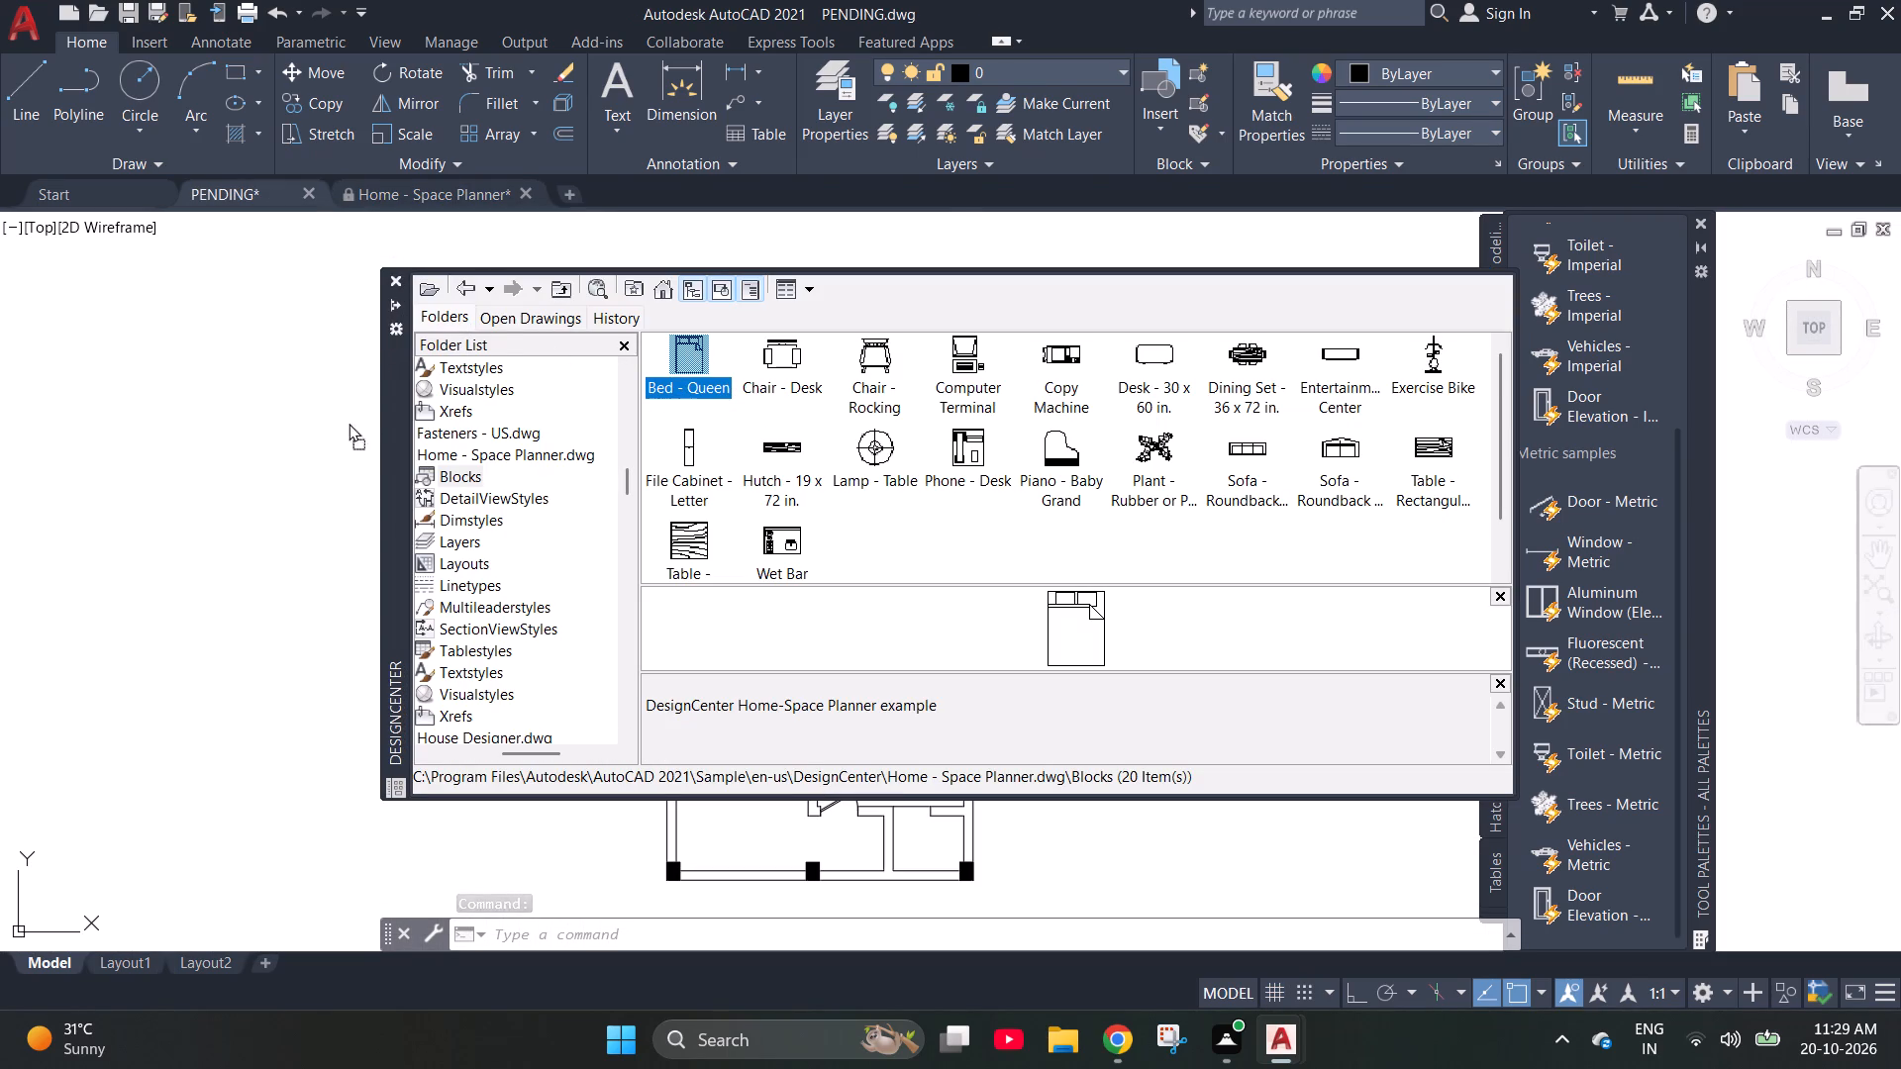
pyautogui.moveTo(349, 423); pyautogui.dragTo(248, 447)
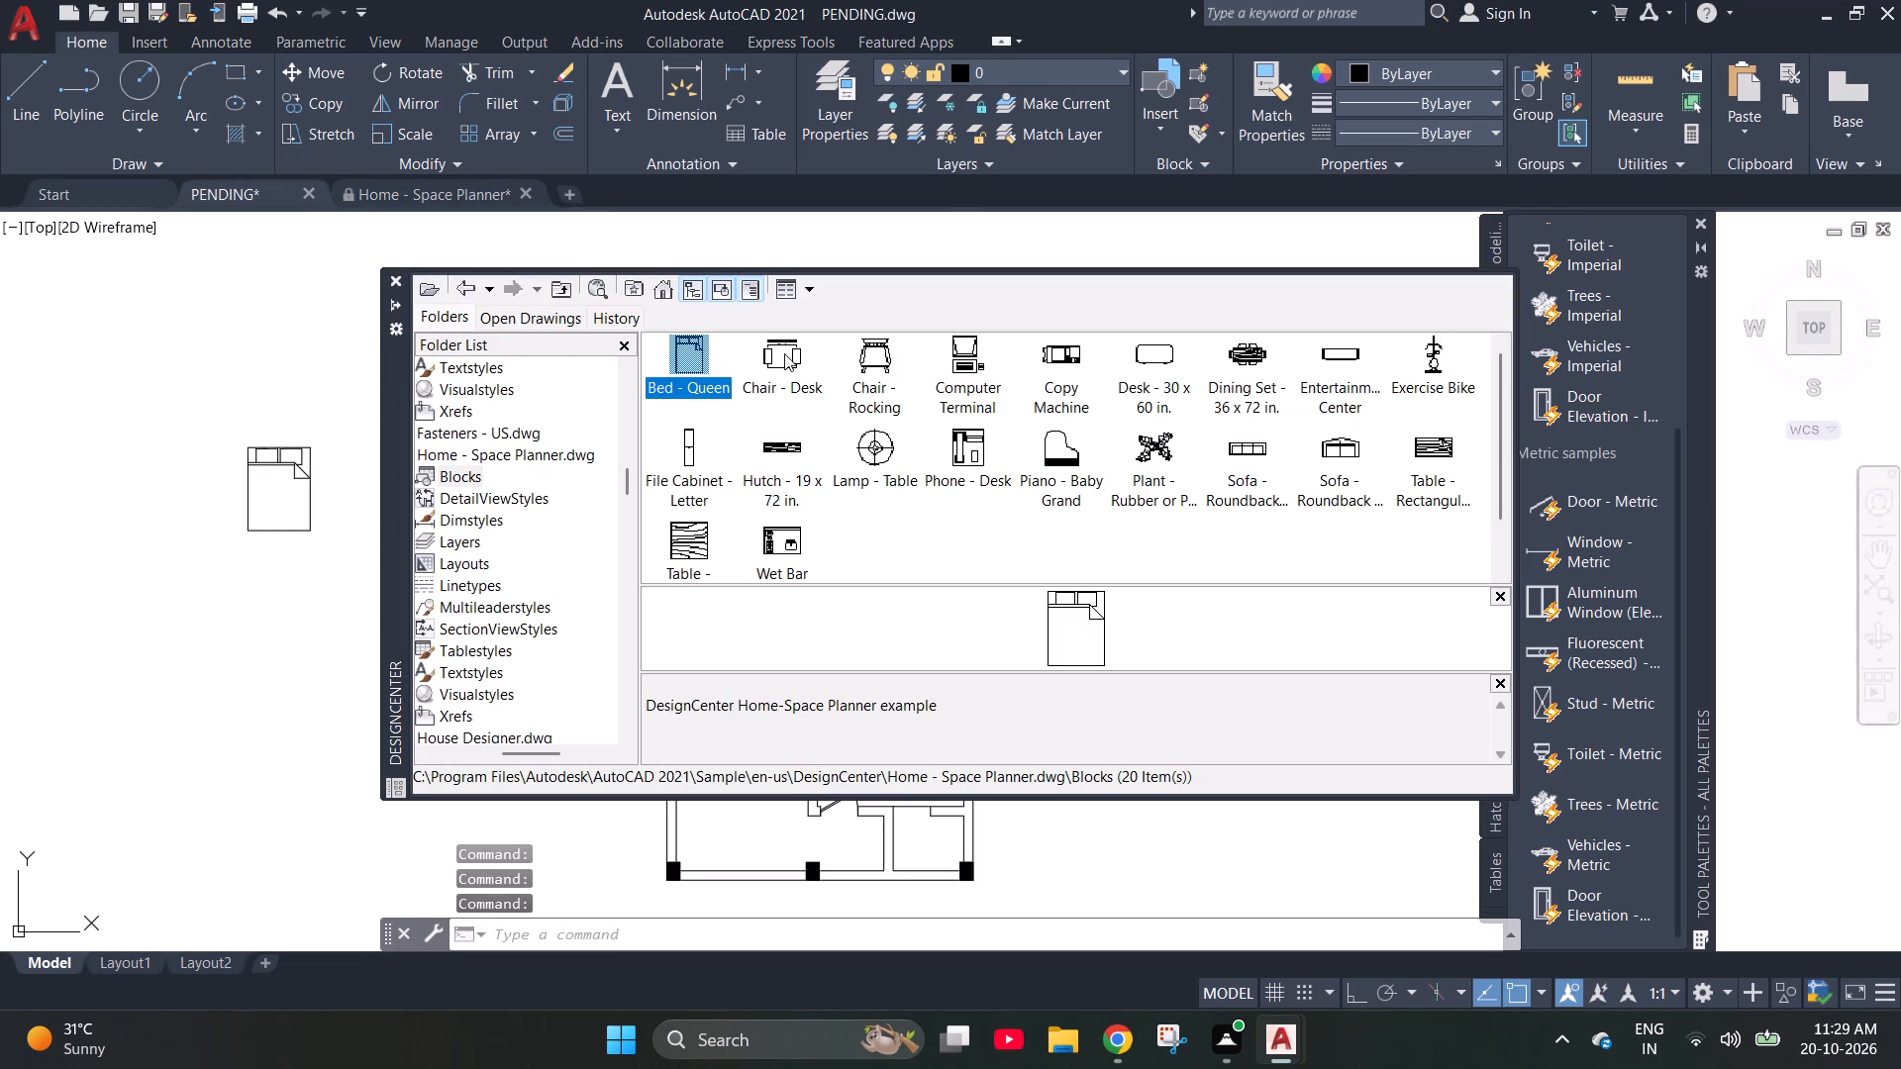
# Place the Chair - Rocking block from Home - Space Planner.dwg just below the queen bed.
pyautogui.moveTo(884, 358); pyautogui.dragTo(253, 593)
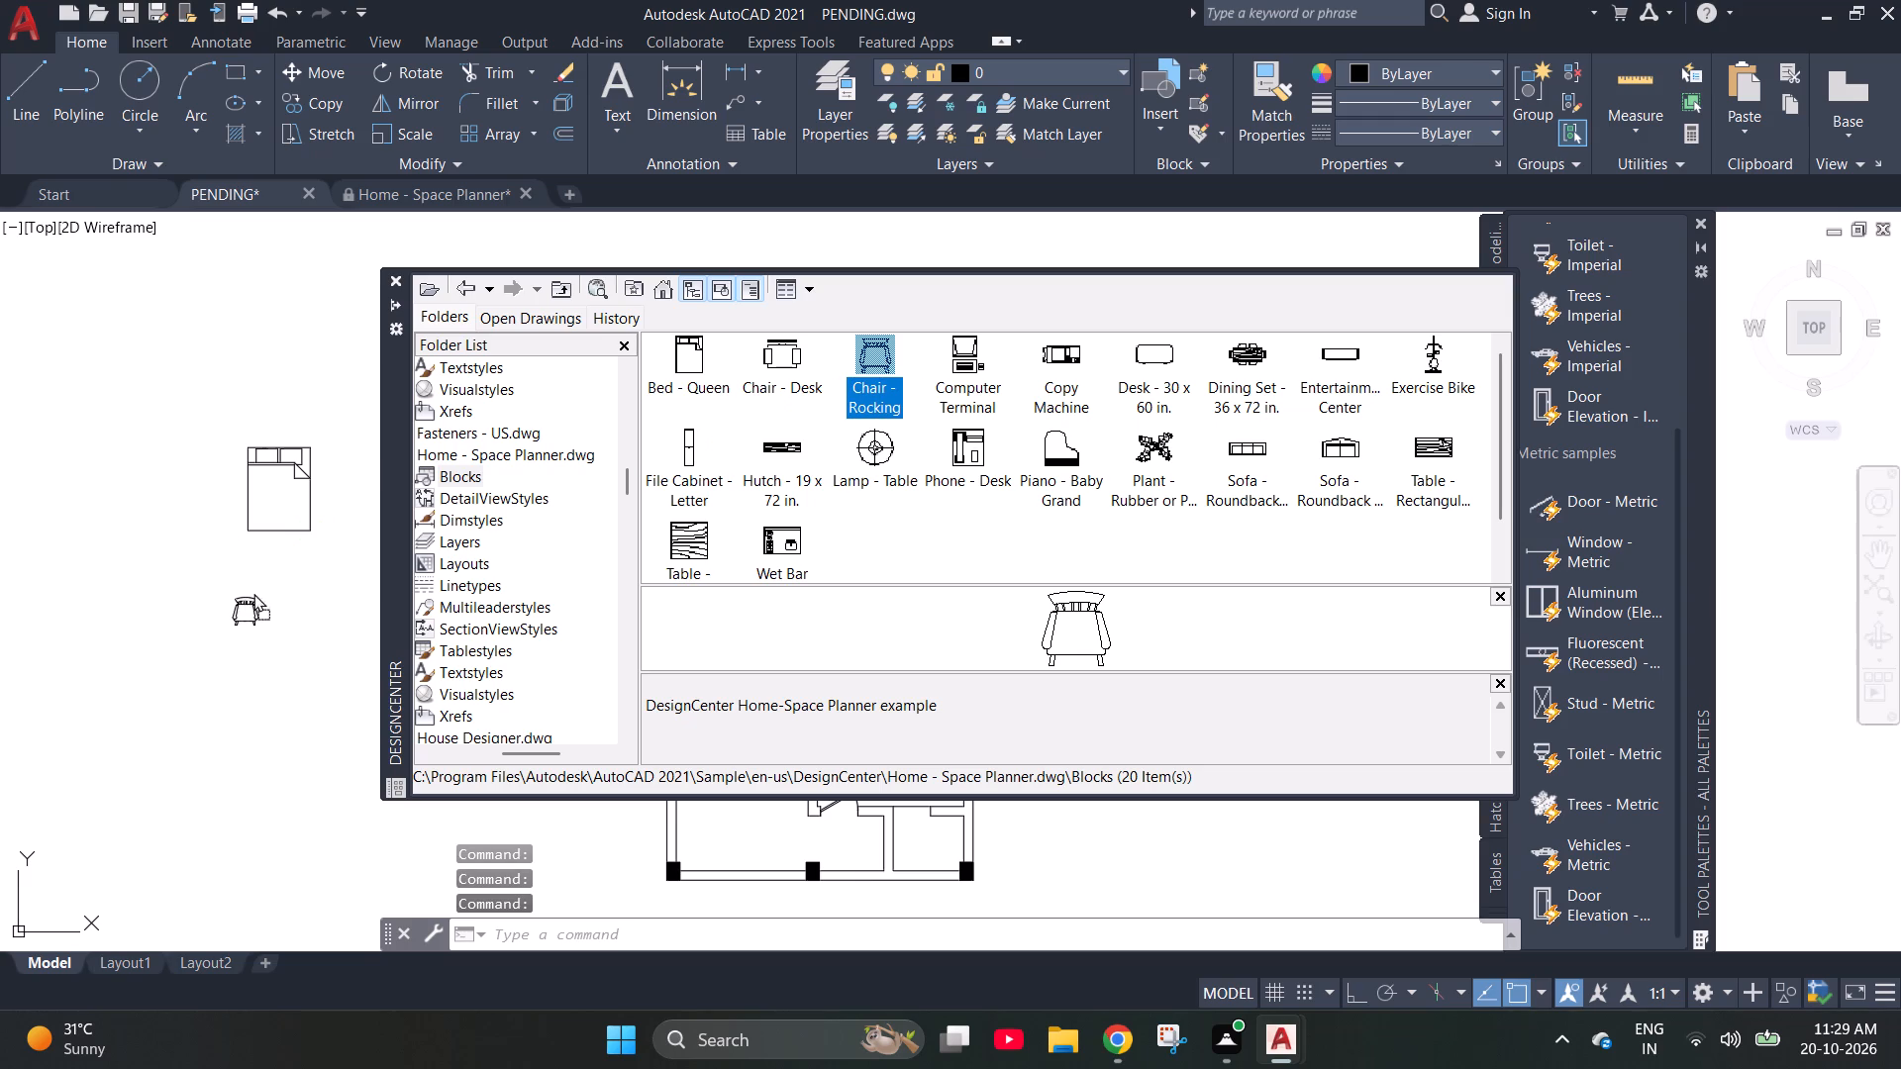
pyautogui.moveTo(253, 593); pyautogui.dragTo(256, 591)
# Place the Sofa - Roundback Loveseat 5 ft. and Sofa - Roundback 7 ft. blocks below the rocking chair.
pyautogui.moveTo(1340, 453); pyautogui.dragTo(272, 699)
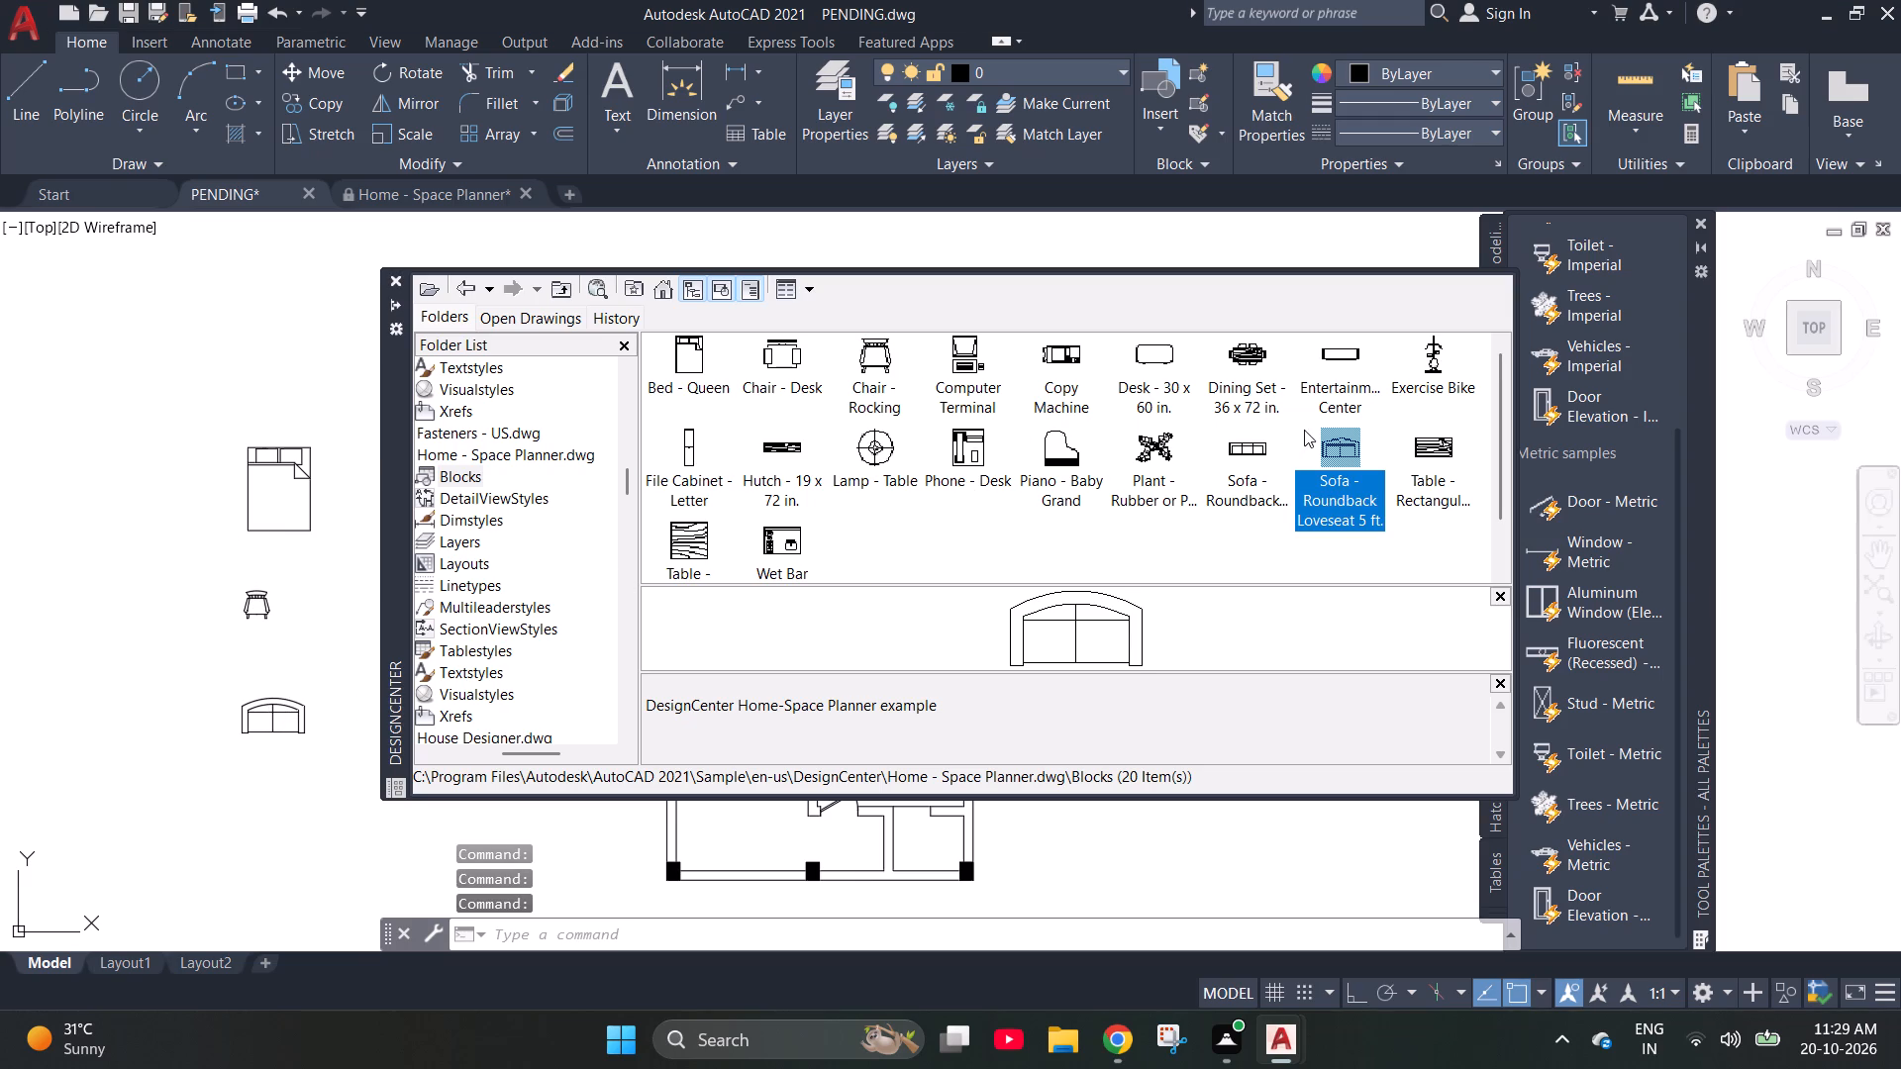
pyautogui.moveTo(1246, 461); pyautogui.dragTo(303, 644)
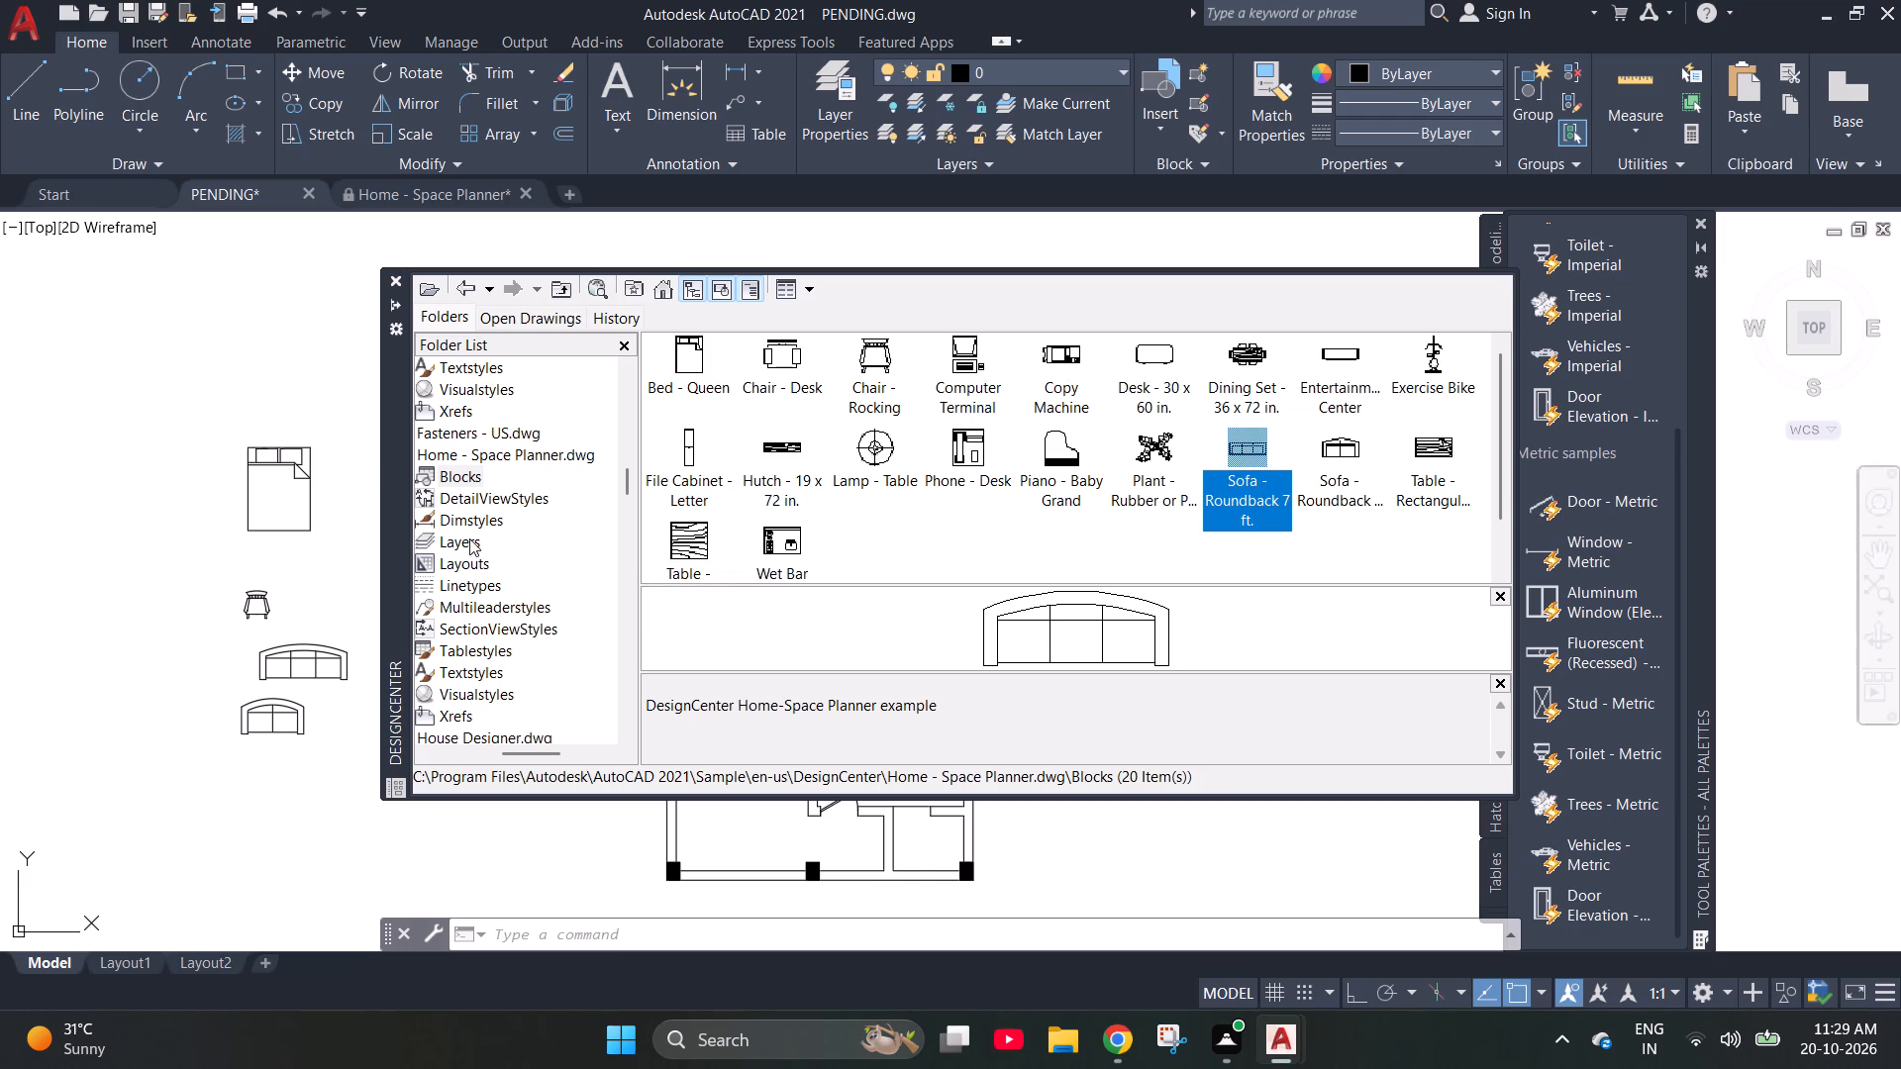
# Open the blocks of House Designer.dwg and place the Toilet - top block to the left of the queen bed.
pyautogui.click(493, 739)
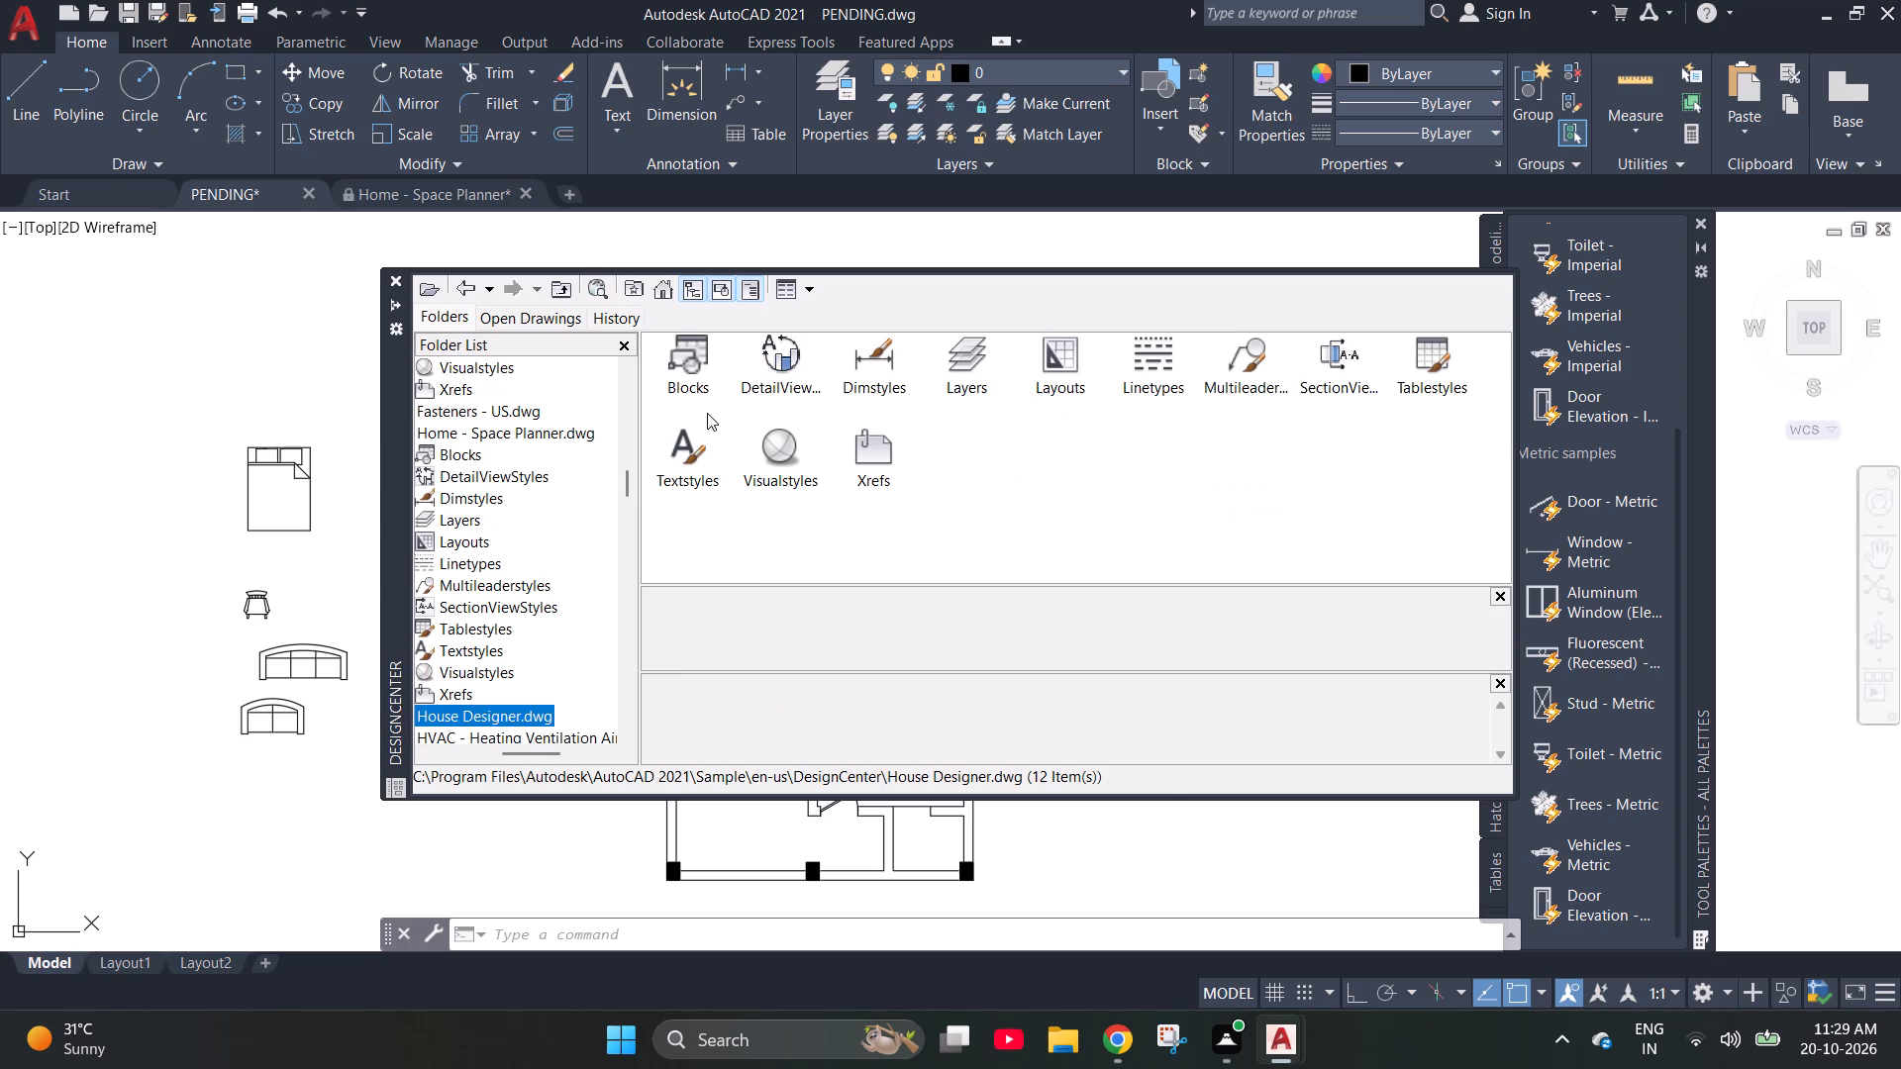
pyautogui.doubleClick(696, 367)
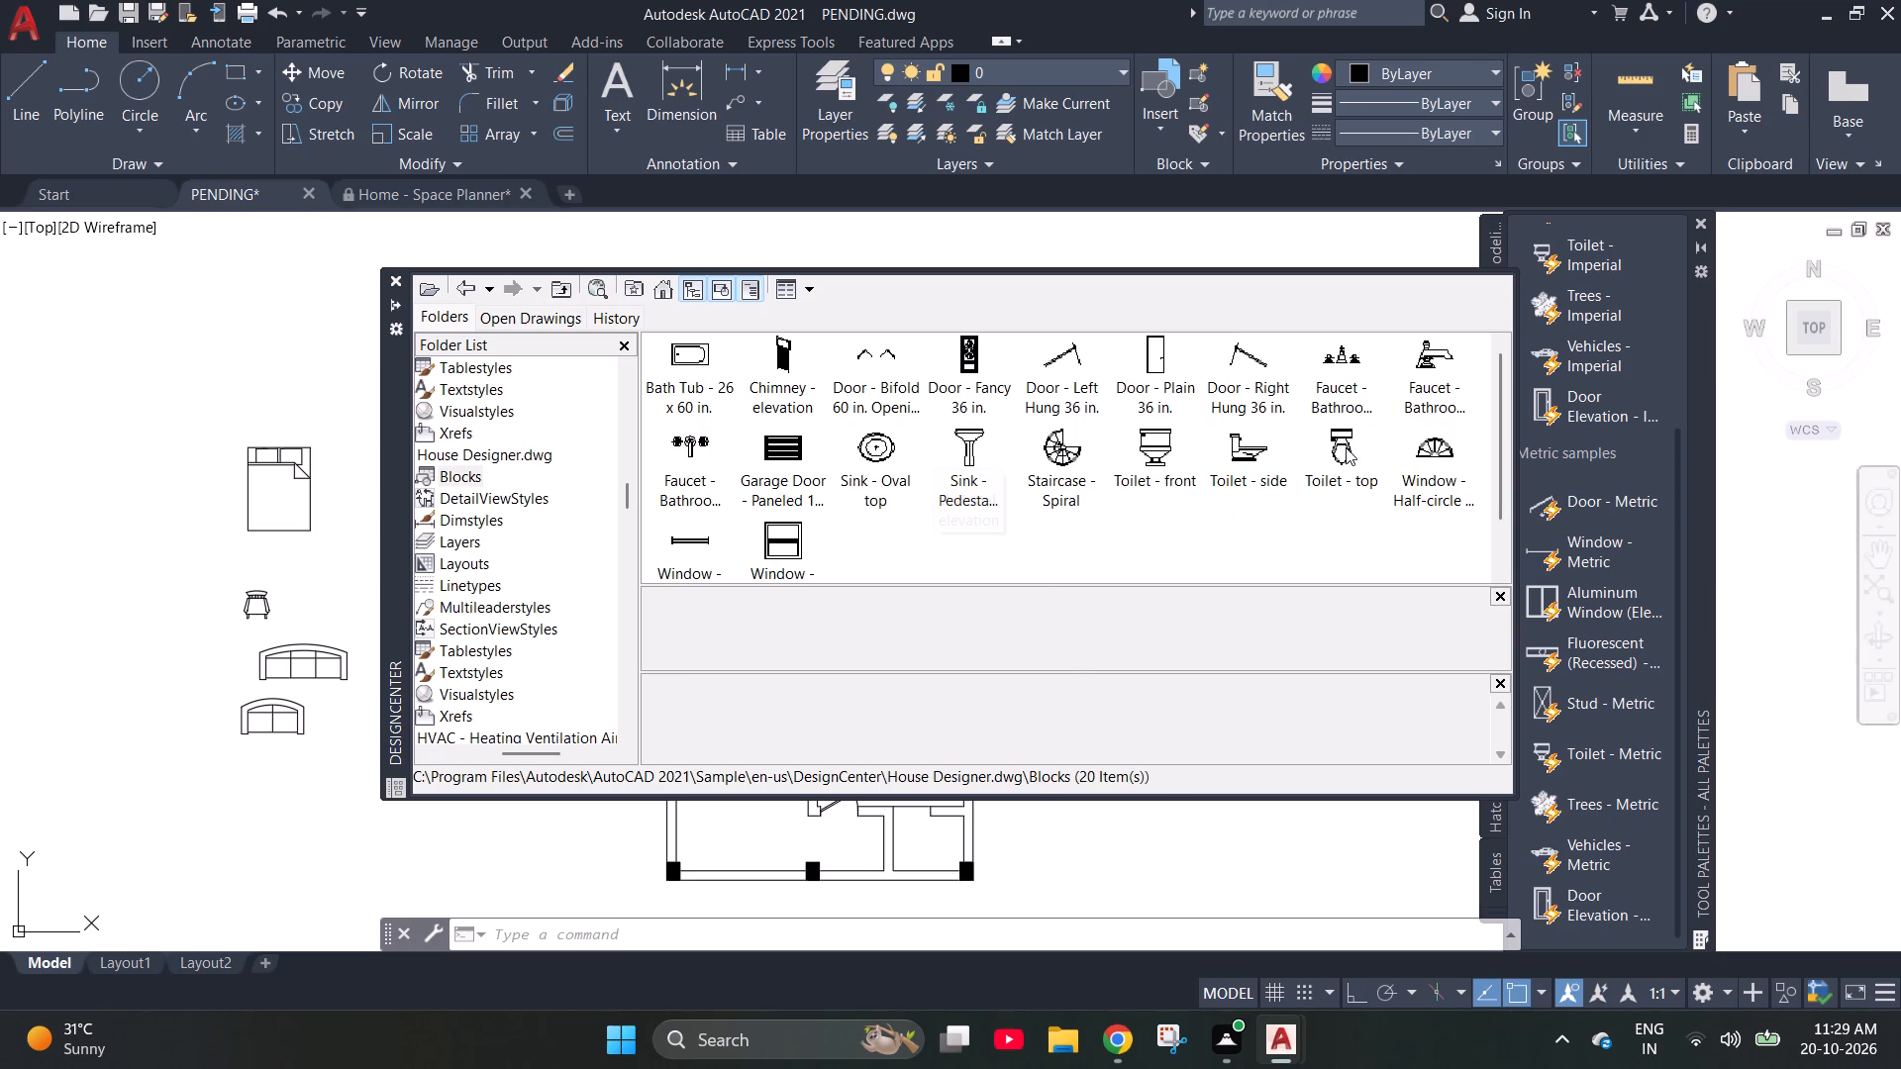
pyautogui.moveTo(1331, 446); pyautogui.dragTo(201, 519)
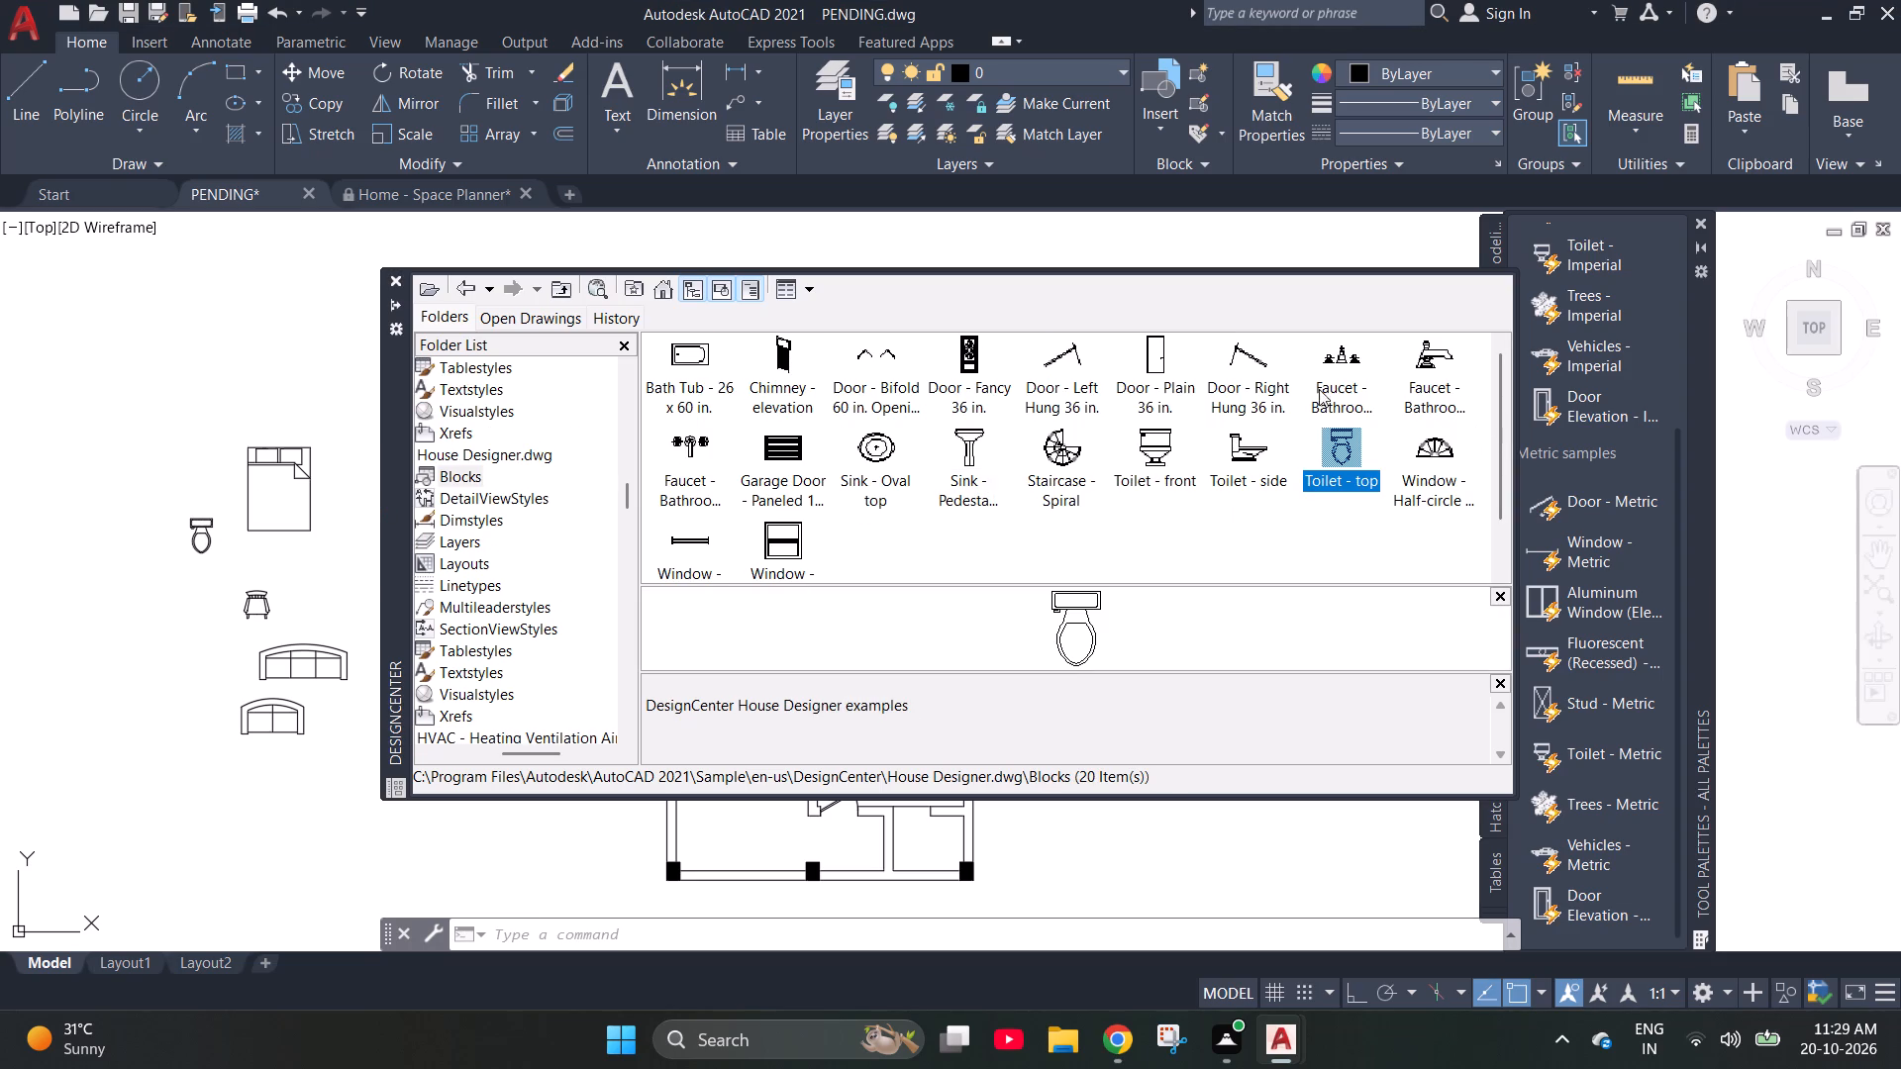
# Place the Faucet - Bathroom top block from House Designer.dwg just below the toilet.
pyautogui.moveTo(658, 455); pyautogui.dragTo(168, 566)
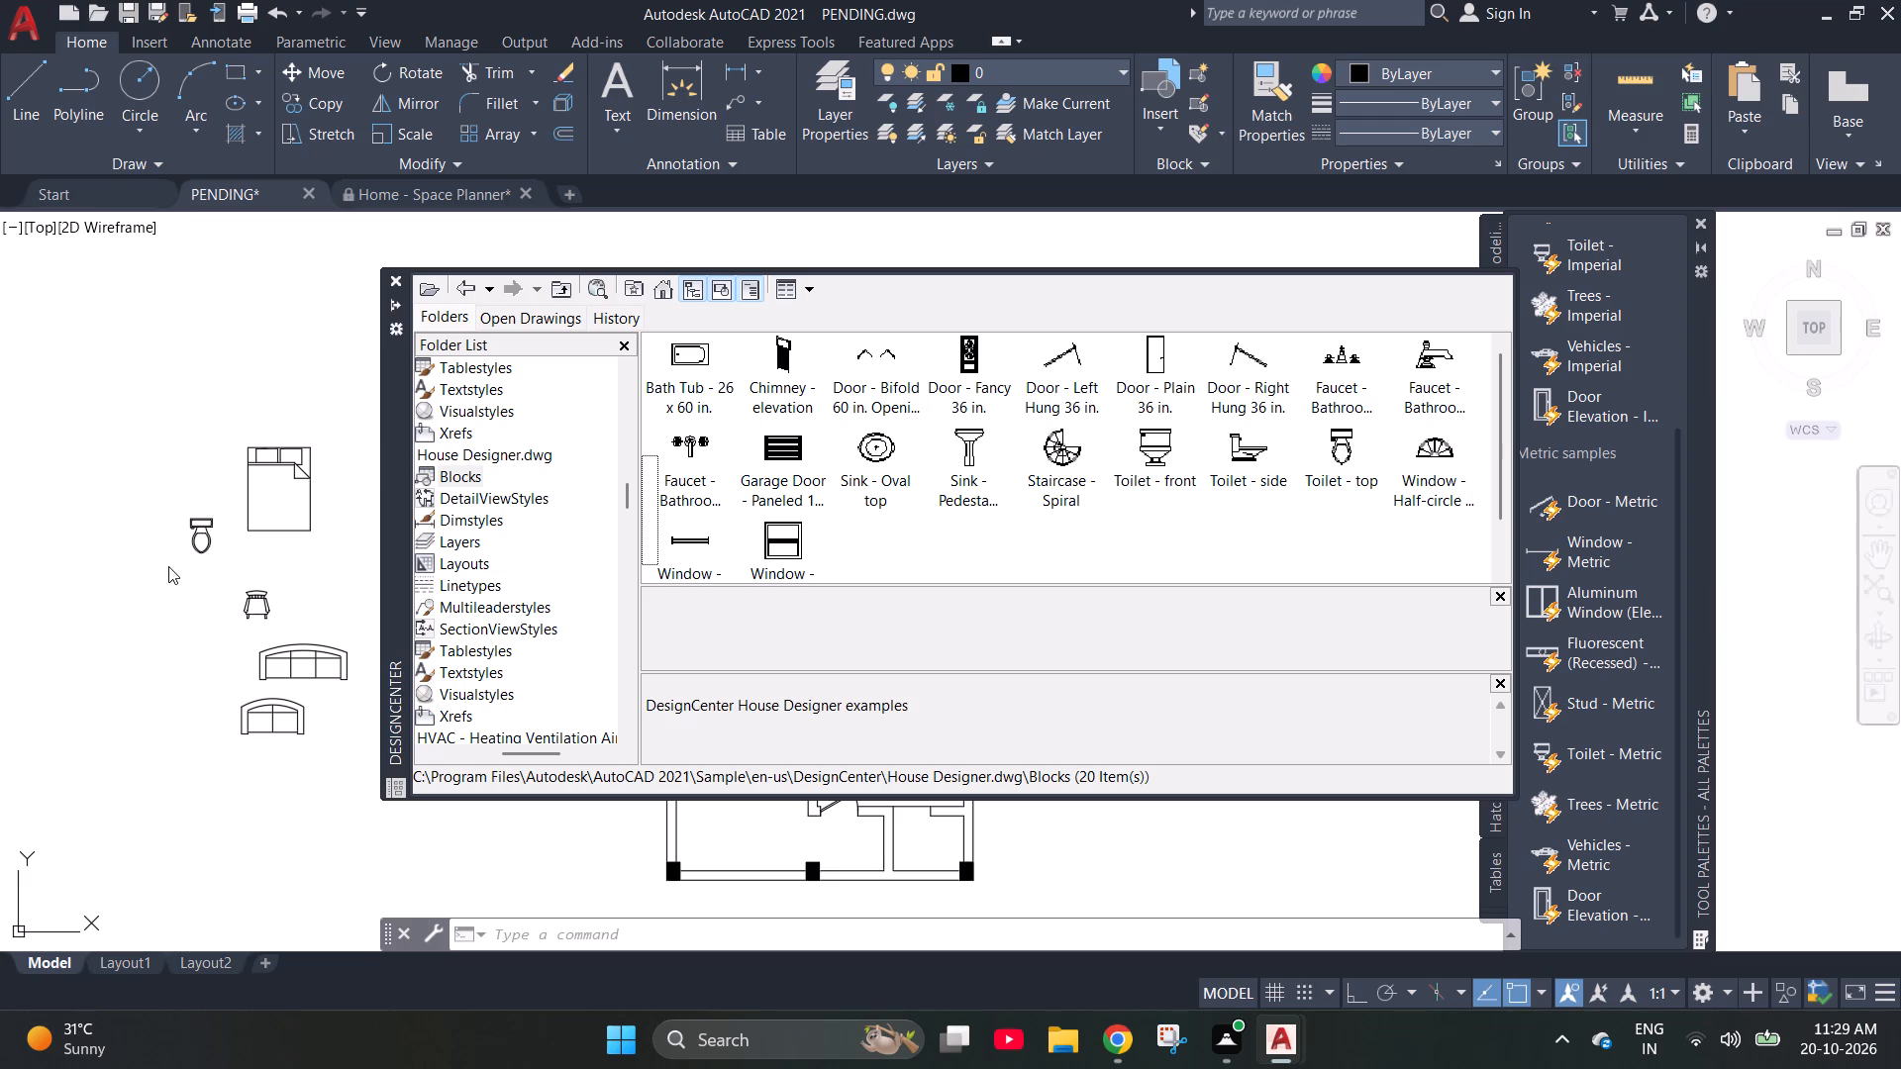
pyautogui.moveTo(168, 566); pyautogui.dragTo(168, 567)
pyautogui.moveTo(703, 448); pyautogui.dragTo(203, 587)
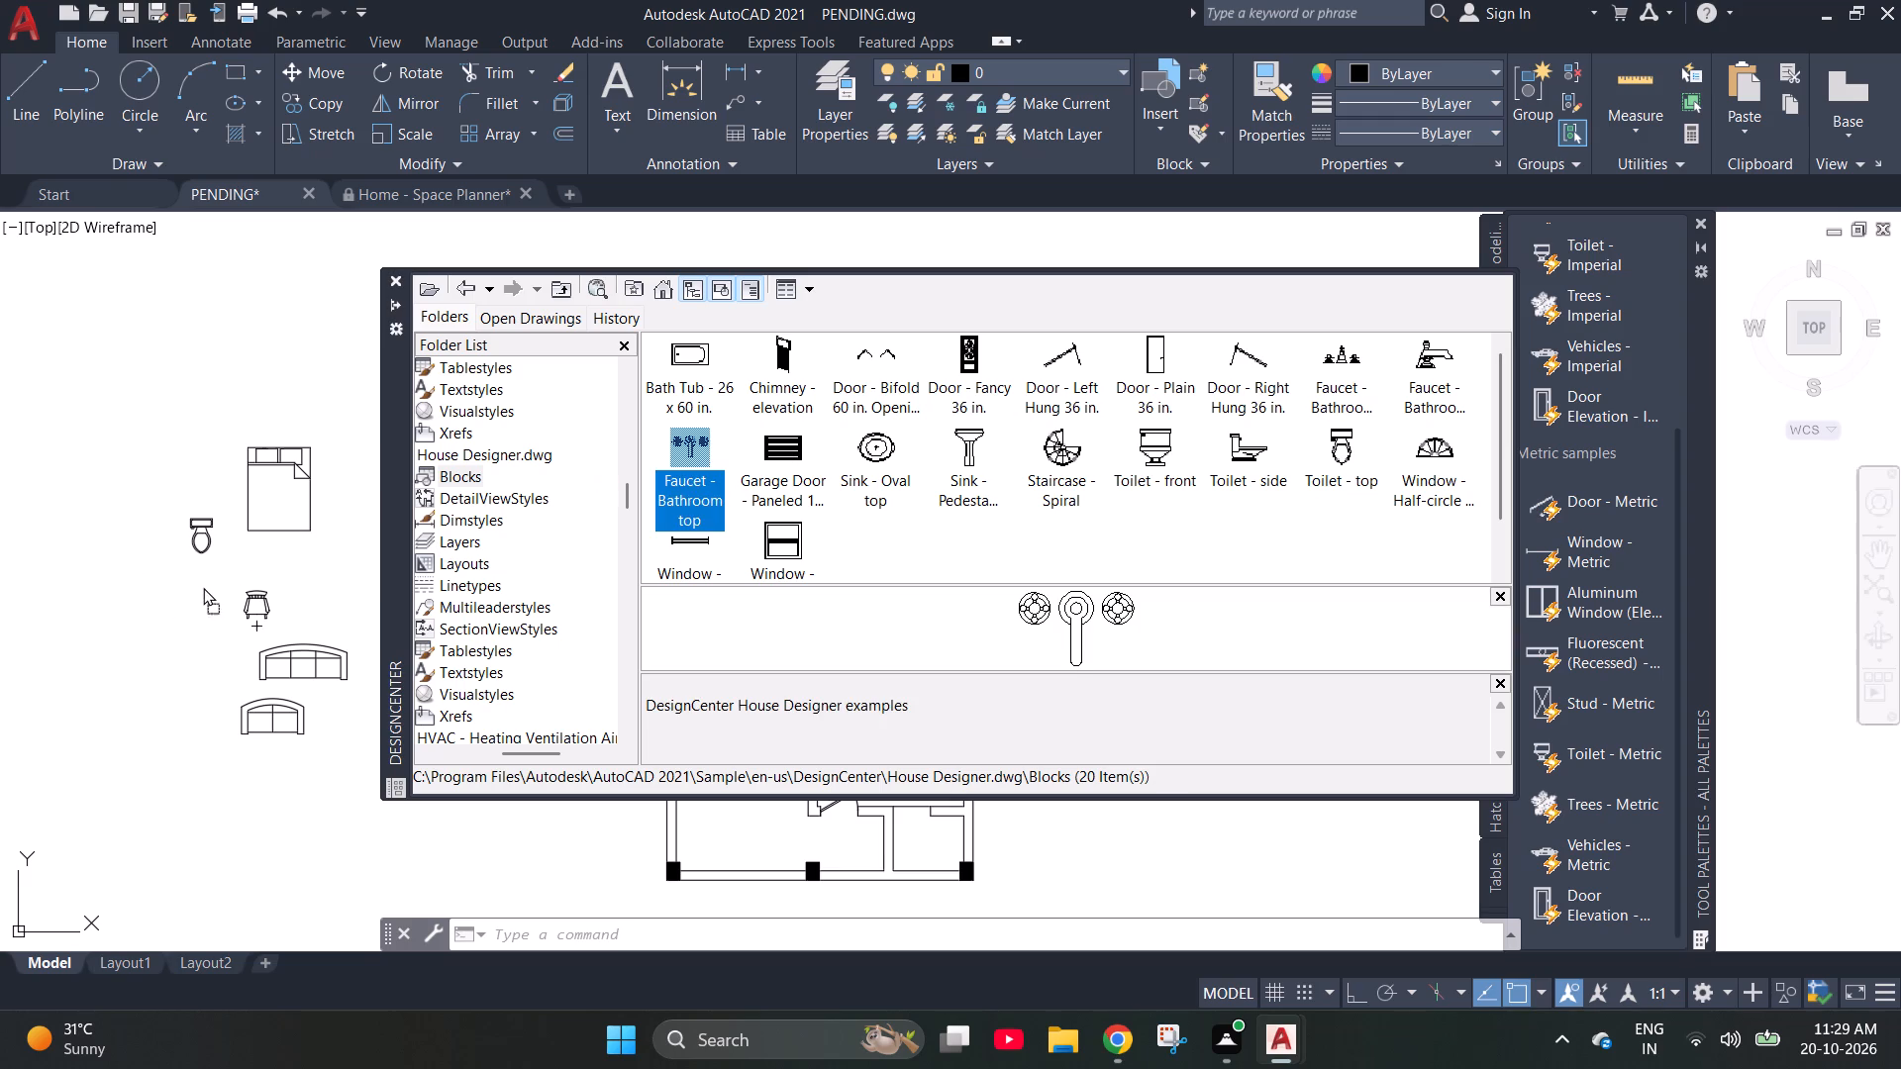
pyautogui.moveTo(203, 587); pyautogui.dragTo(196, 590)
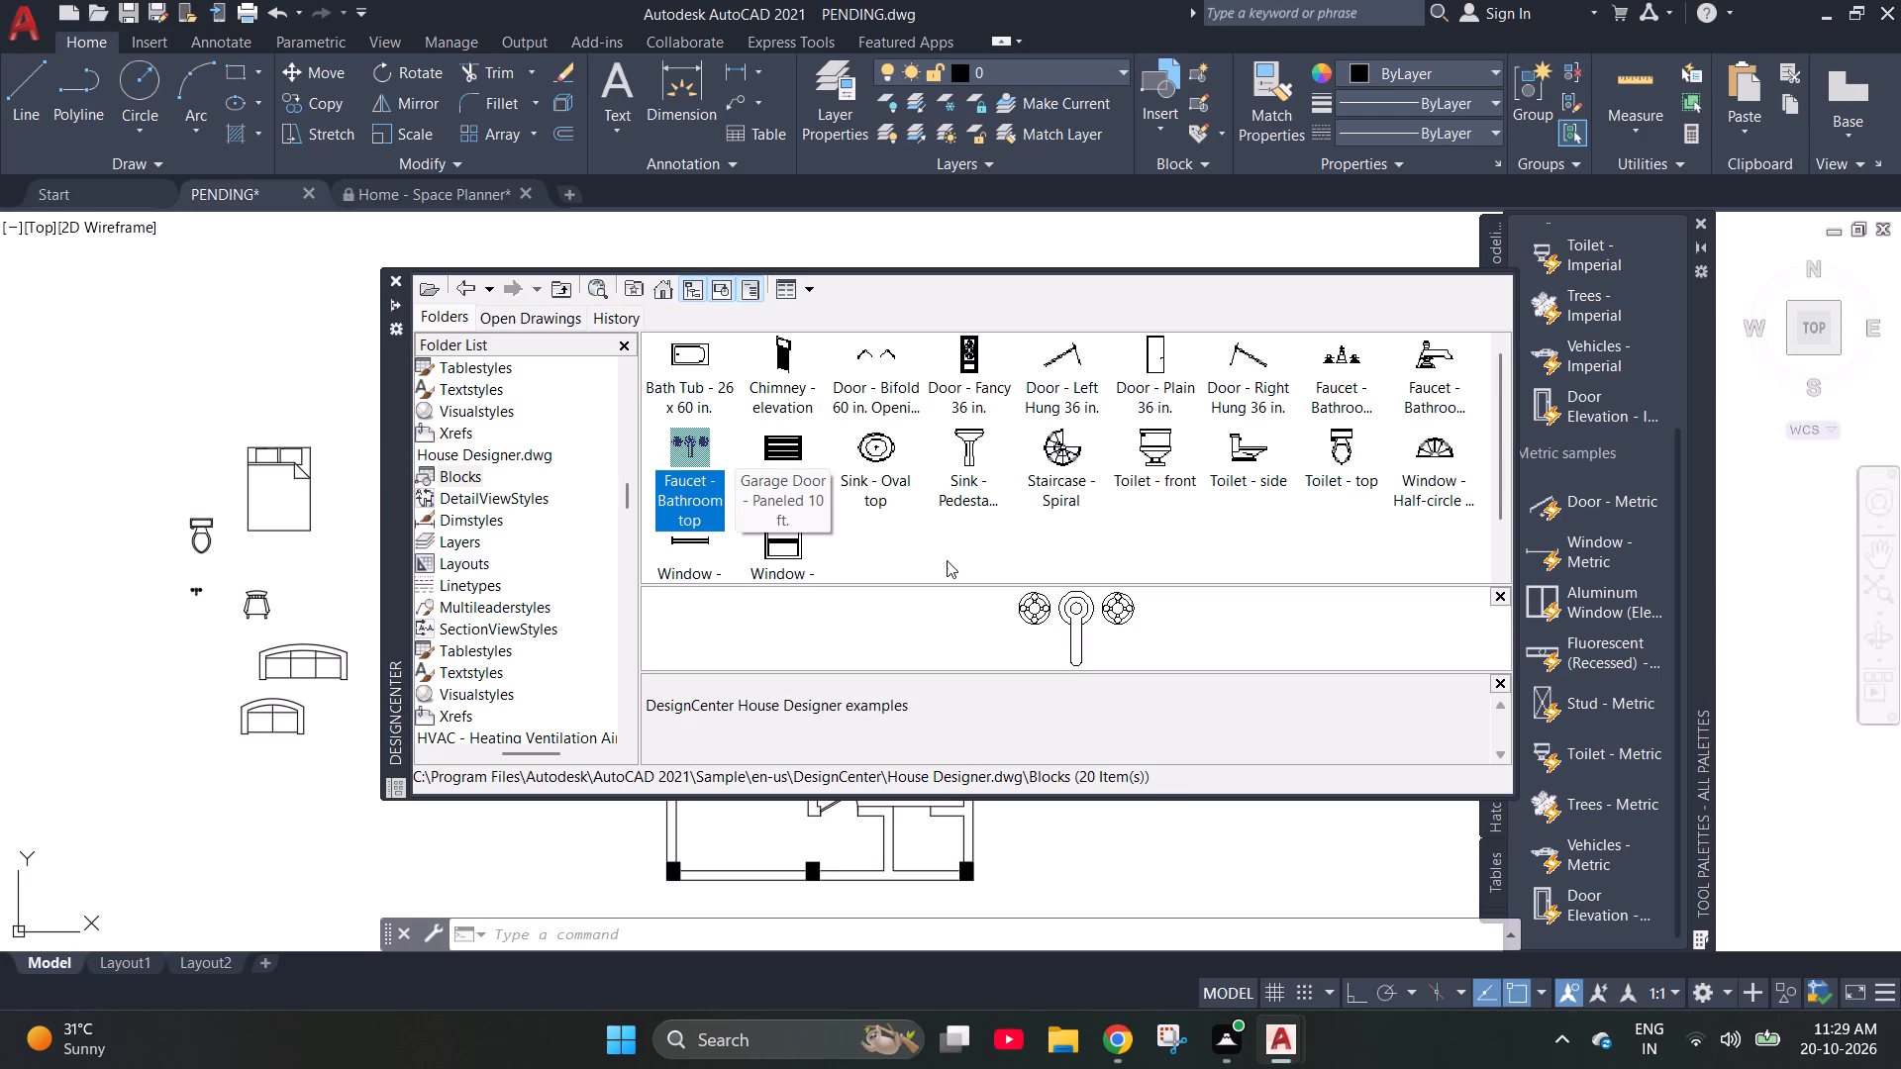
# Open the DetailViewStyles of House Designer.dwg and add the Imperial24 style to the drawing.
pyautogui.scroll(1, 947, 560)
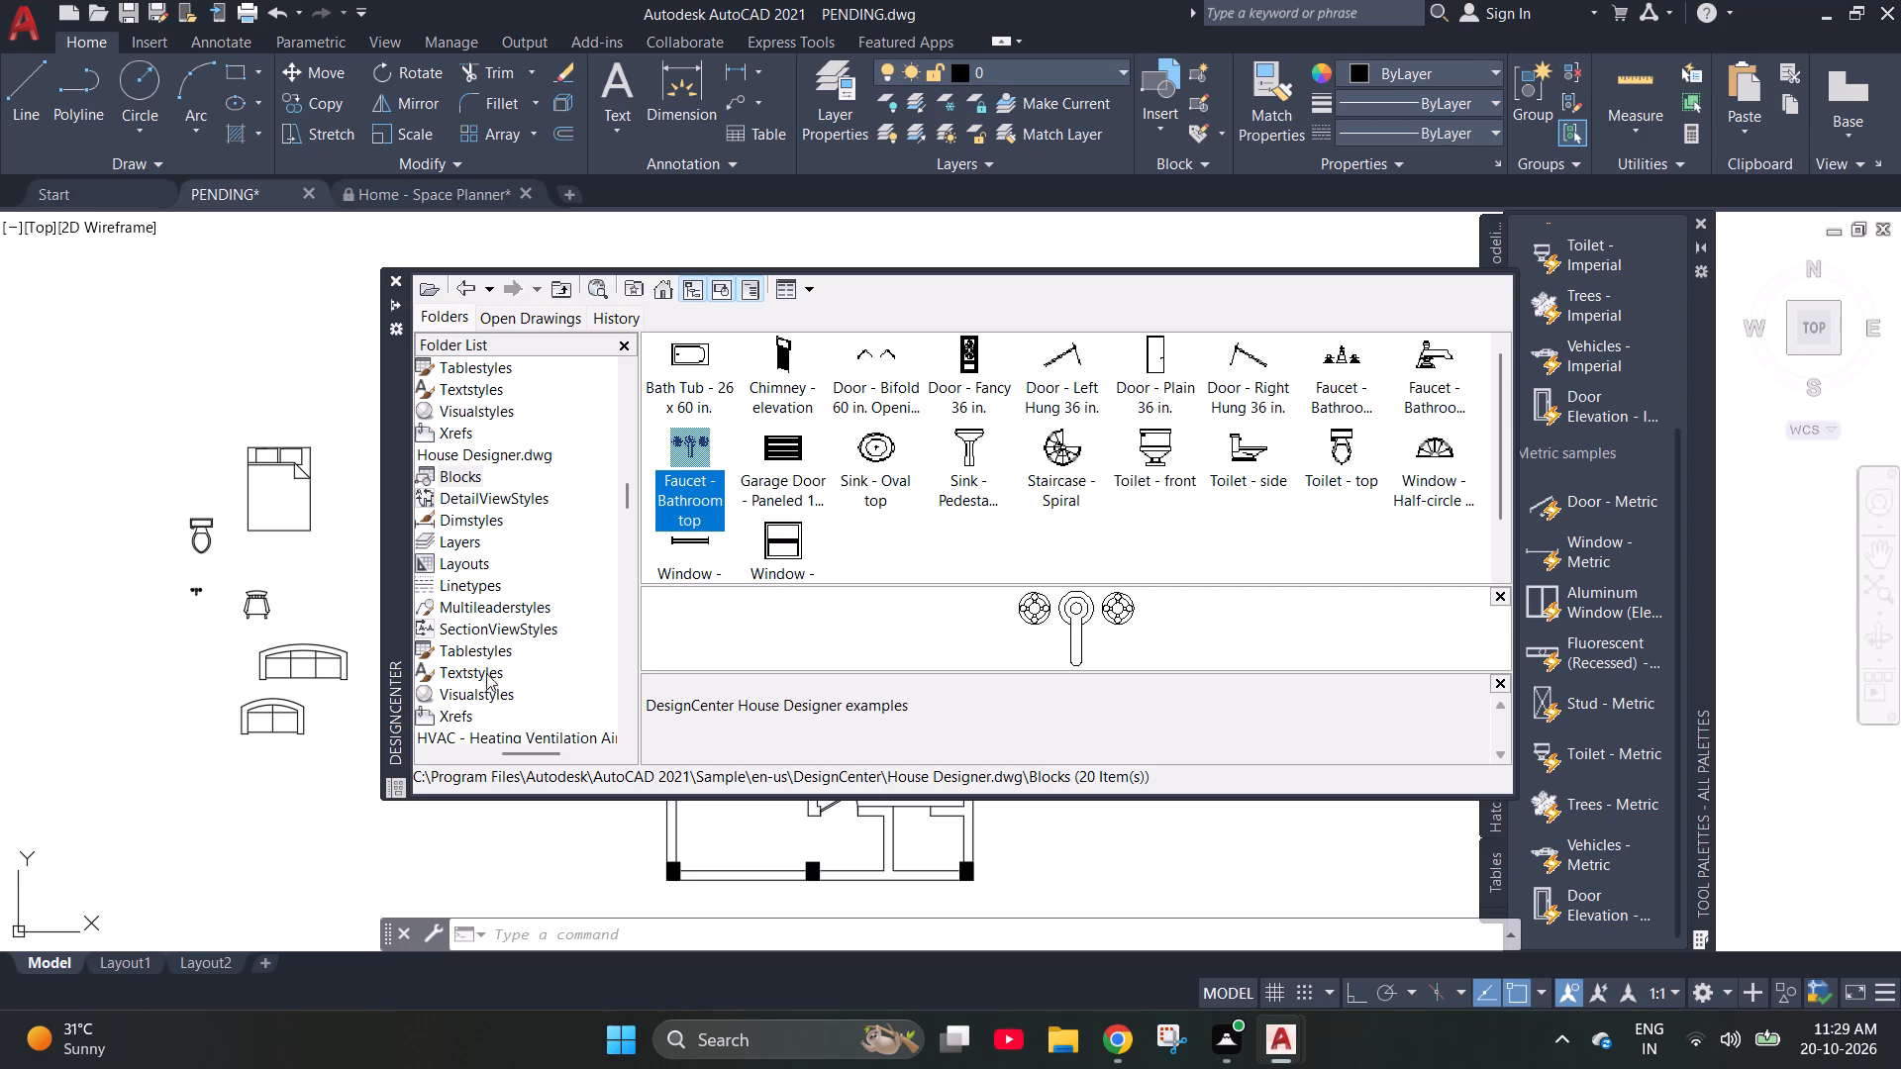
pyautogui.click(464, 471)
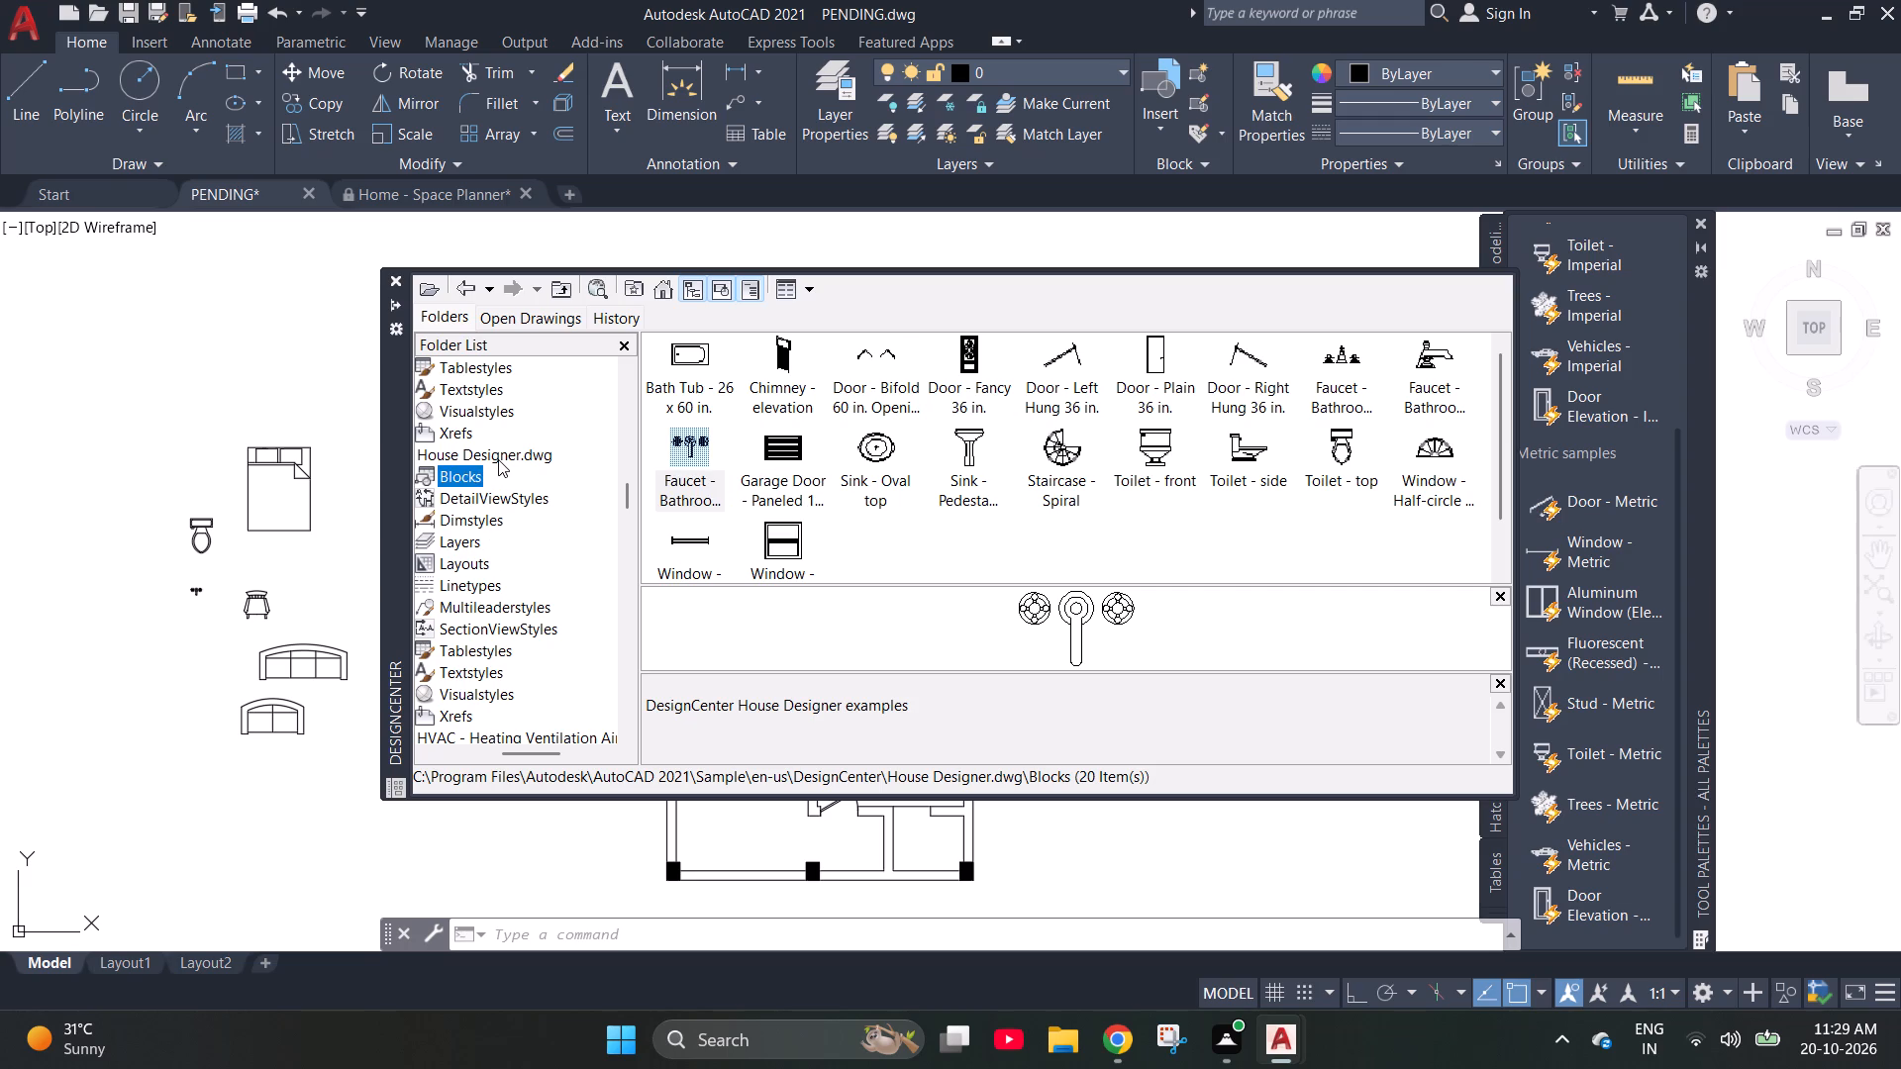
pyautogui.click(498, 459)
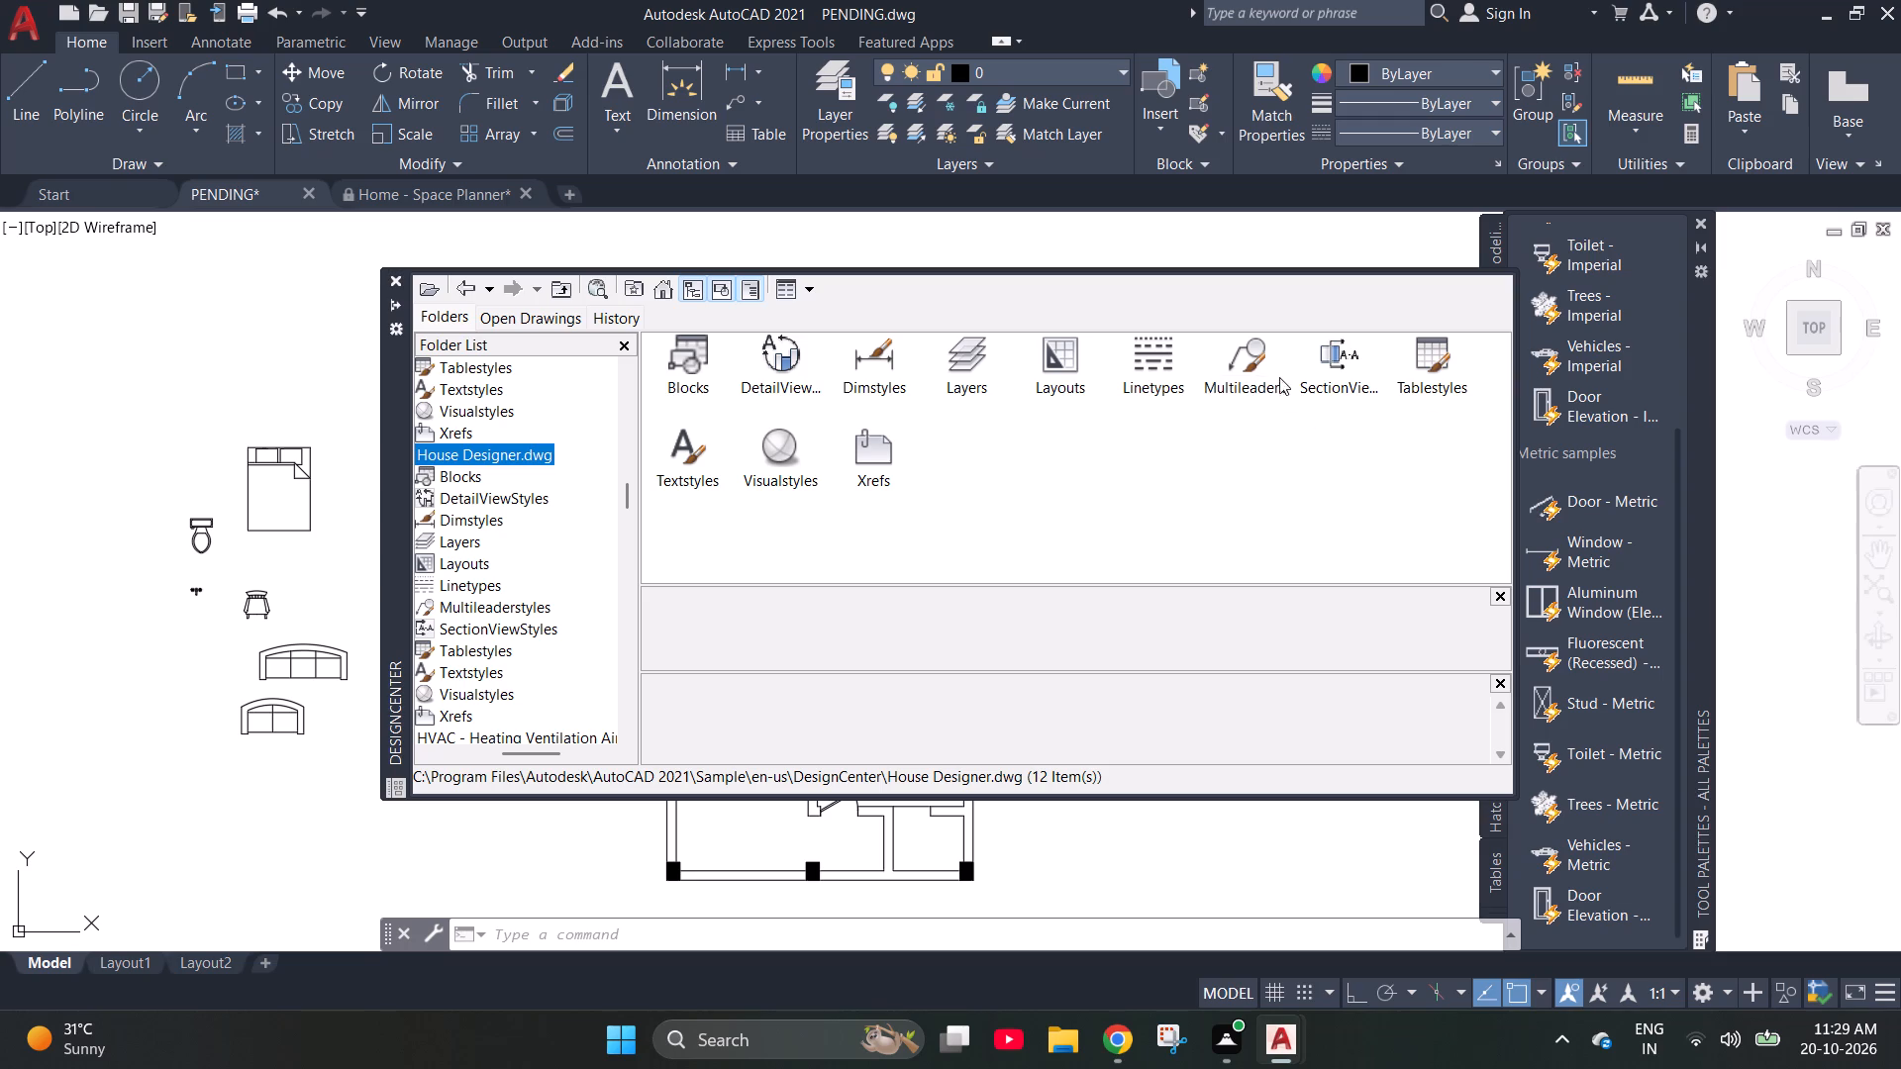
pyautogui.click(821, 342)
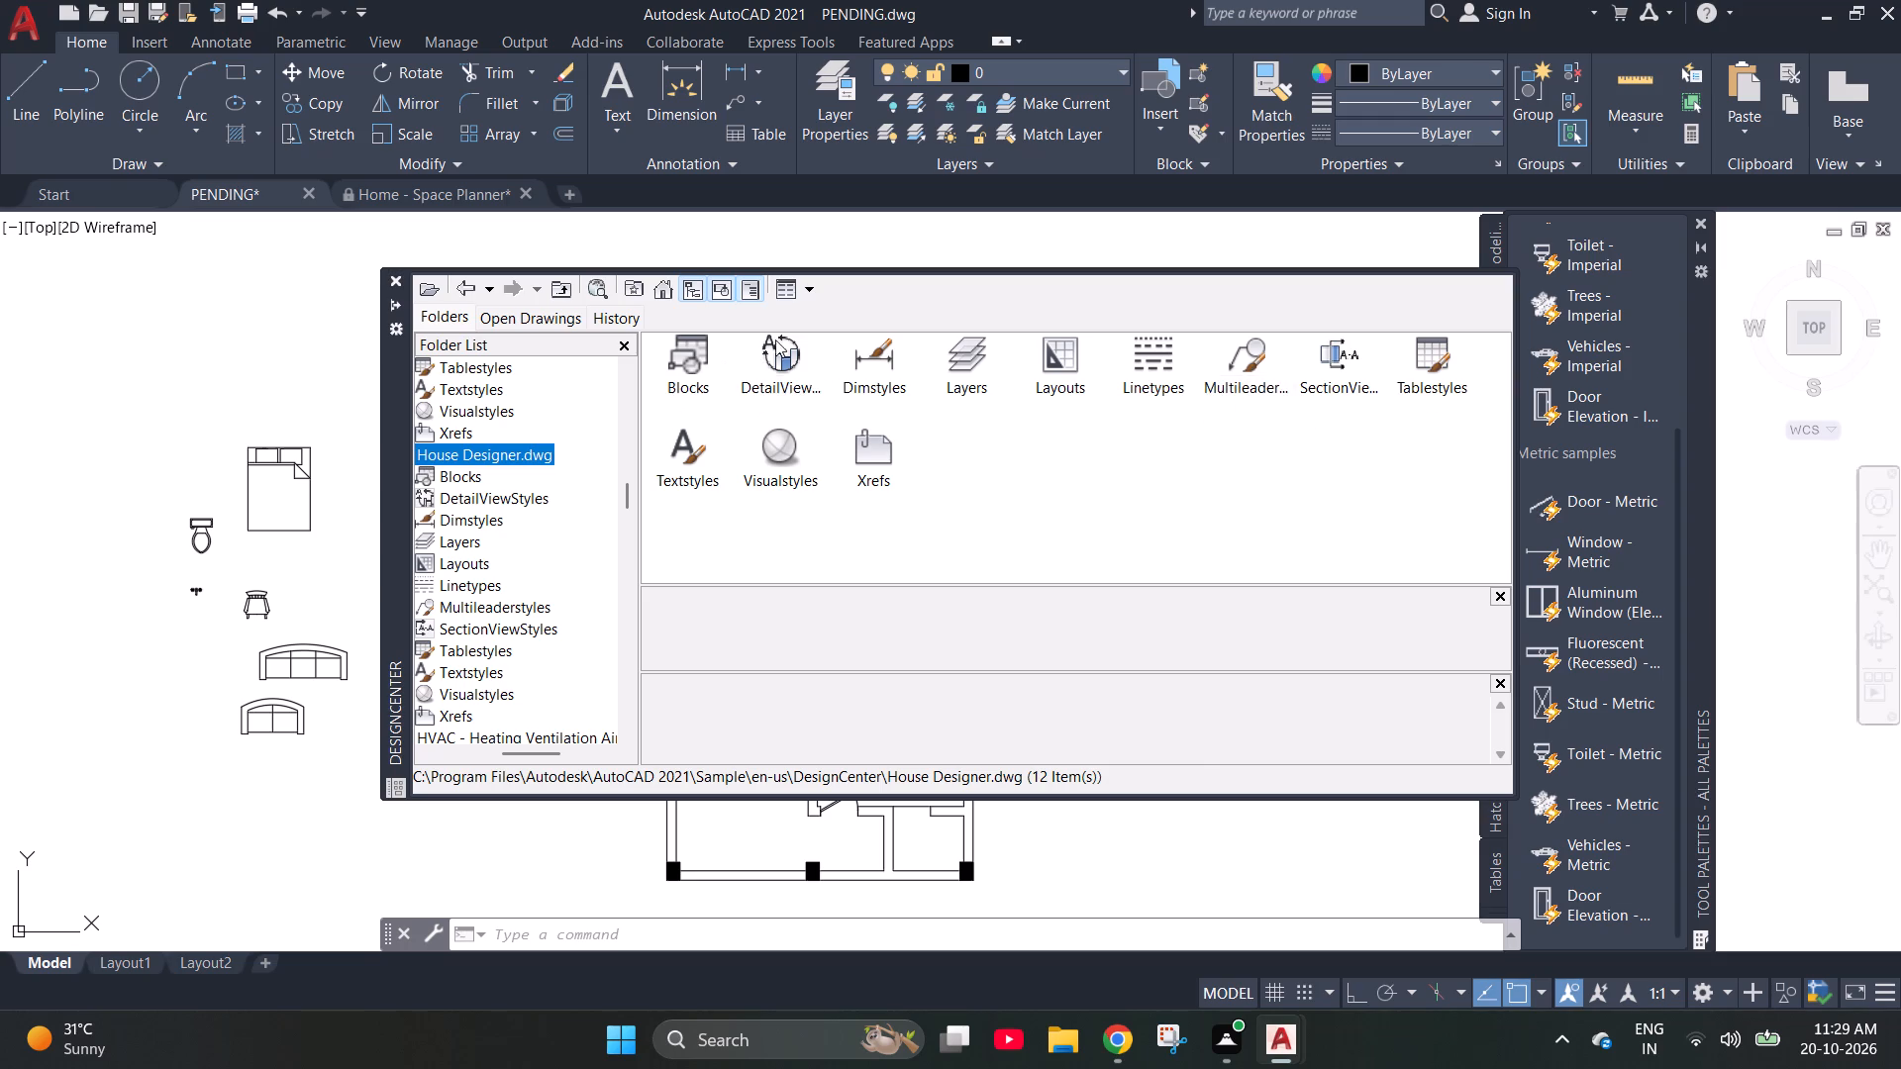
pyautogui.doubleClick(770, 342)
pyautogui.doubleClick(679, 371)
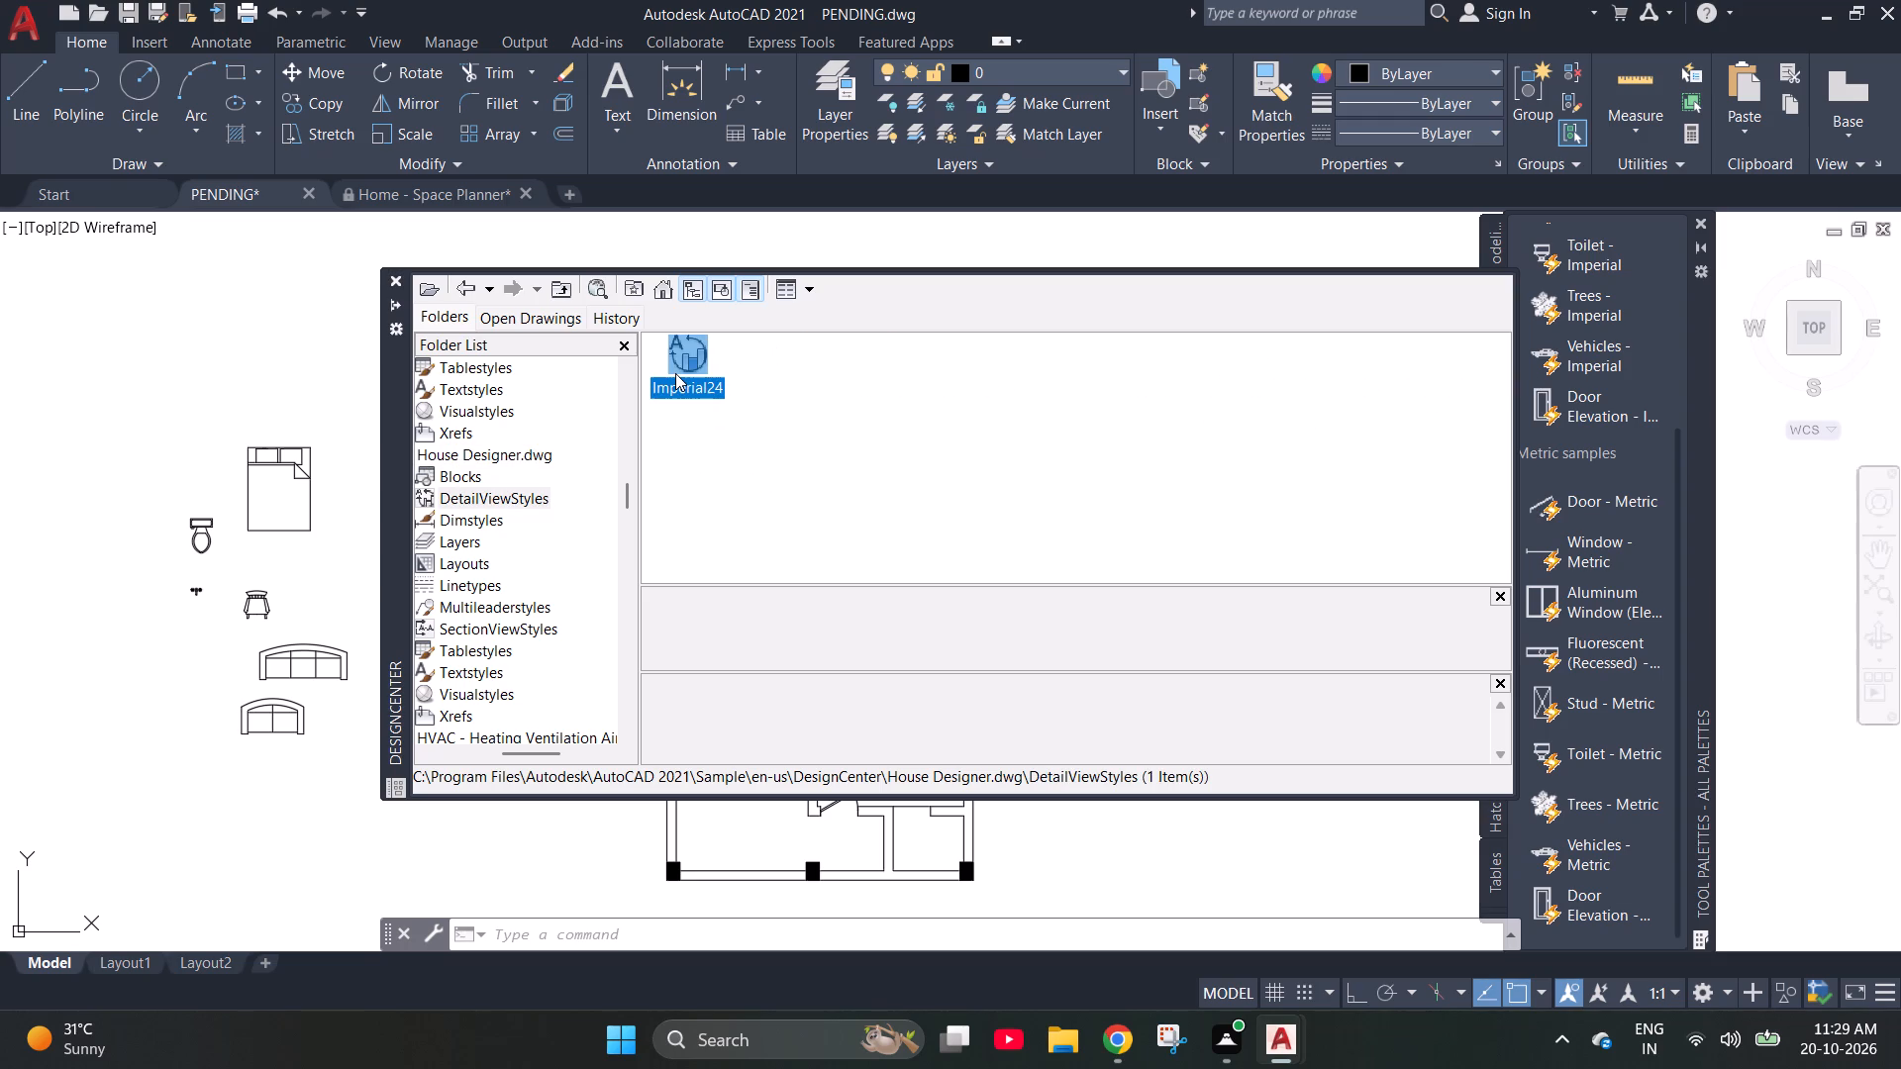
pyautogui.doubleClick(675, 373)
# Open the blocks of Home - Space Planner.dwg and place the Dining Set - 36 x 72 in. block above the queen bed.
pyautogui.scroll(1, 444, 544)
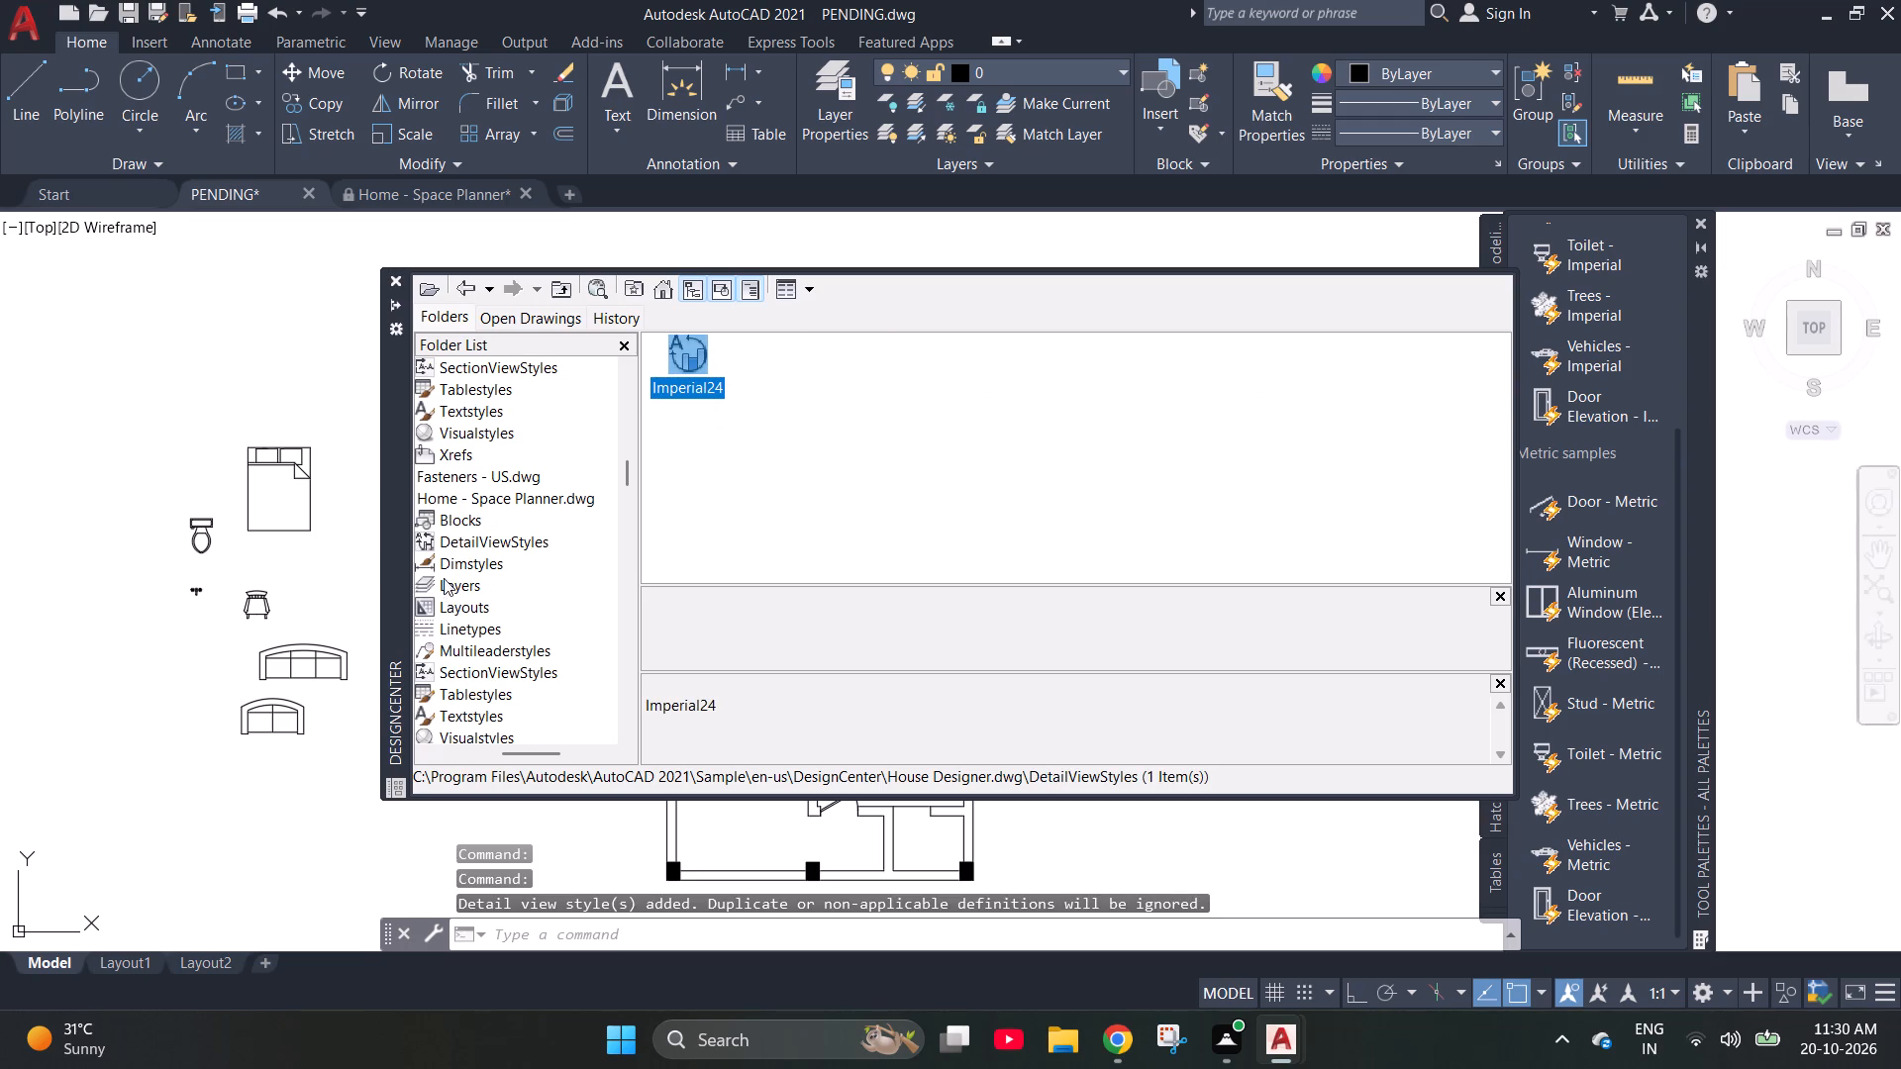
pyautogui.click(478, 508)
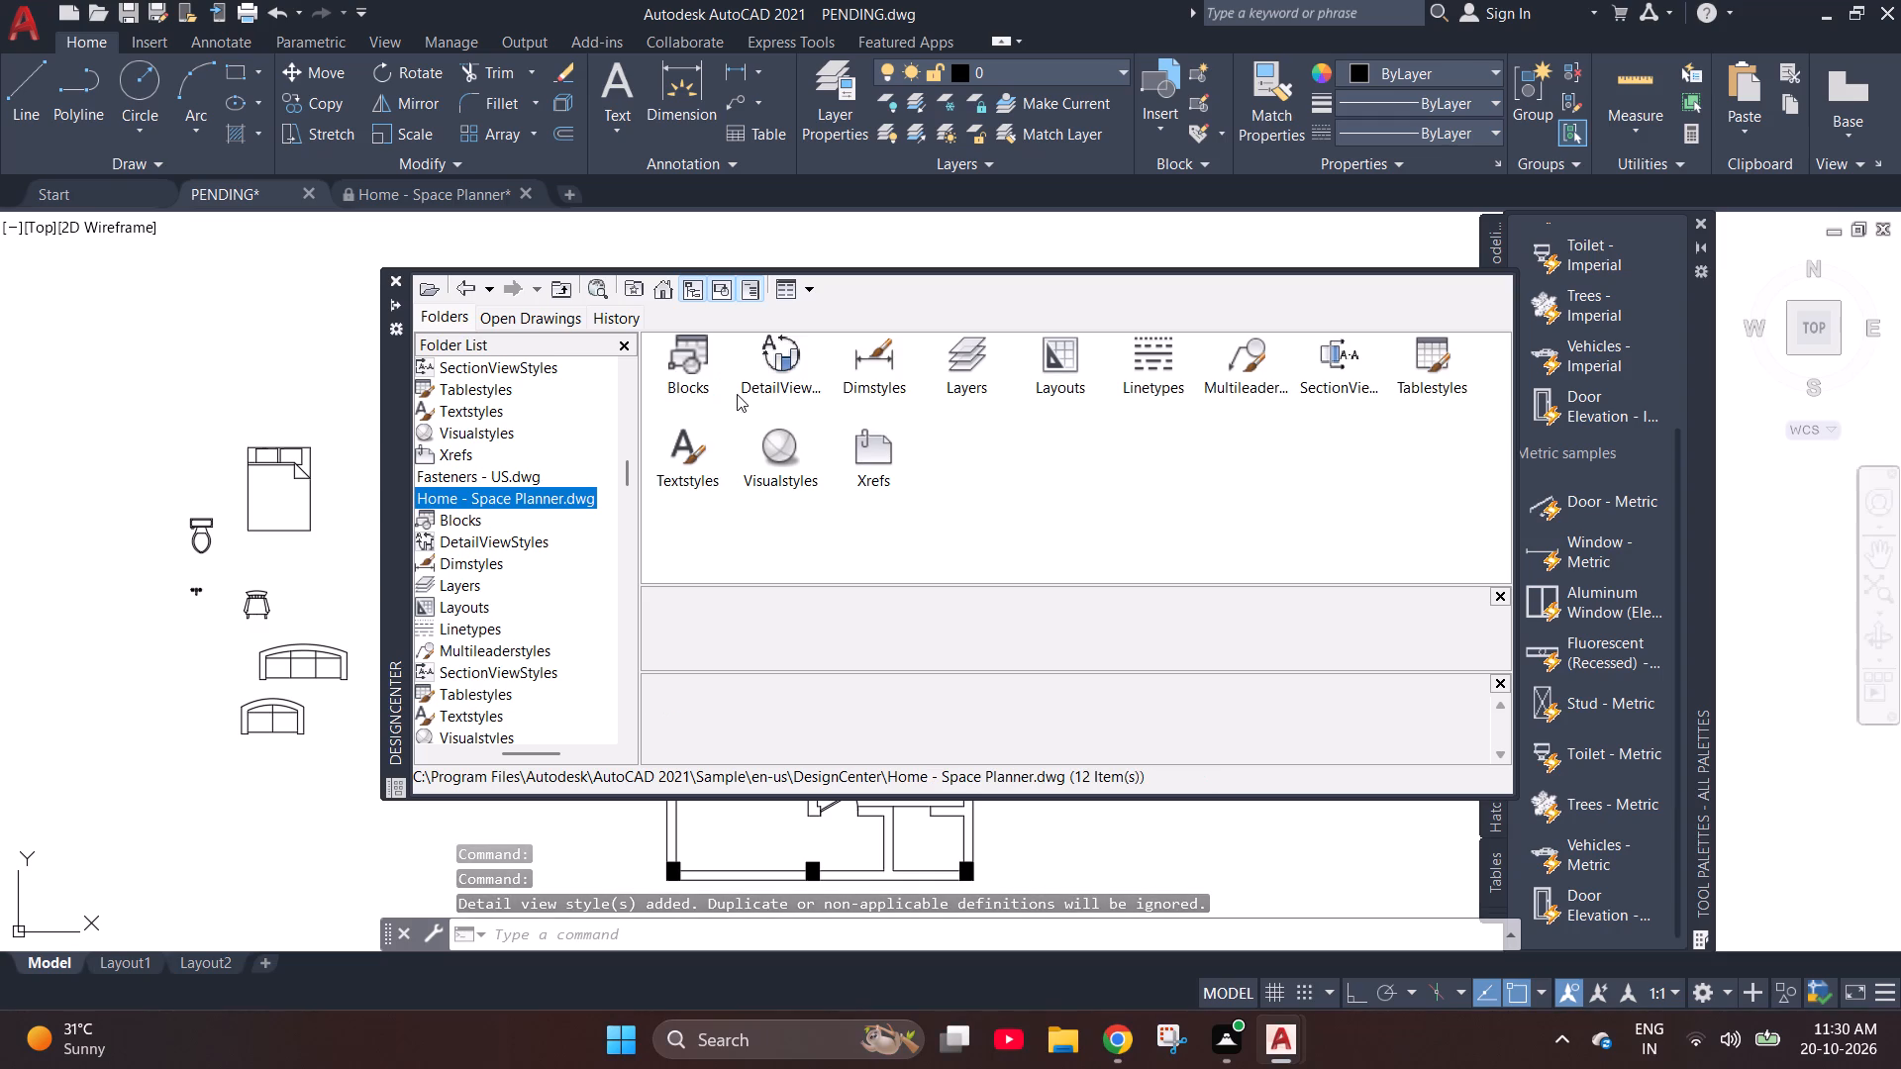
pyautogui.doubleClick(703, 359)
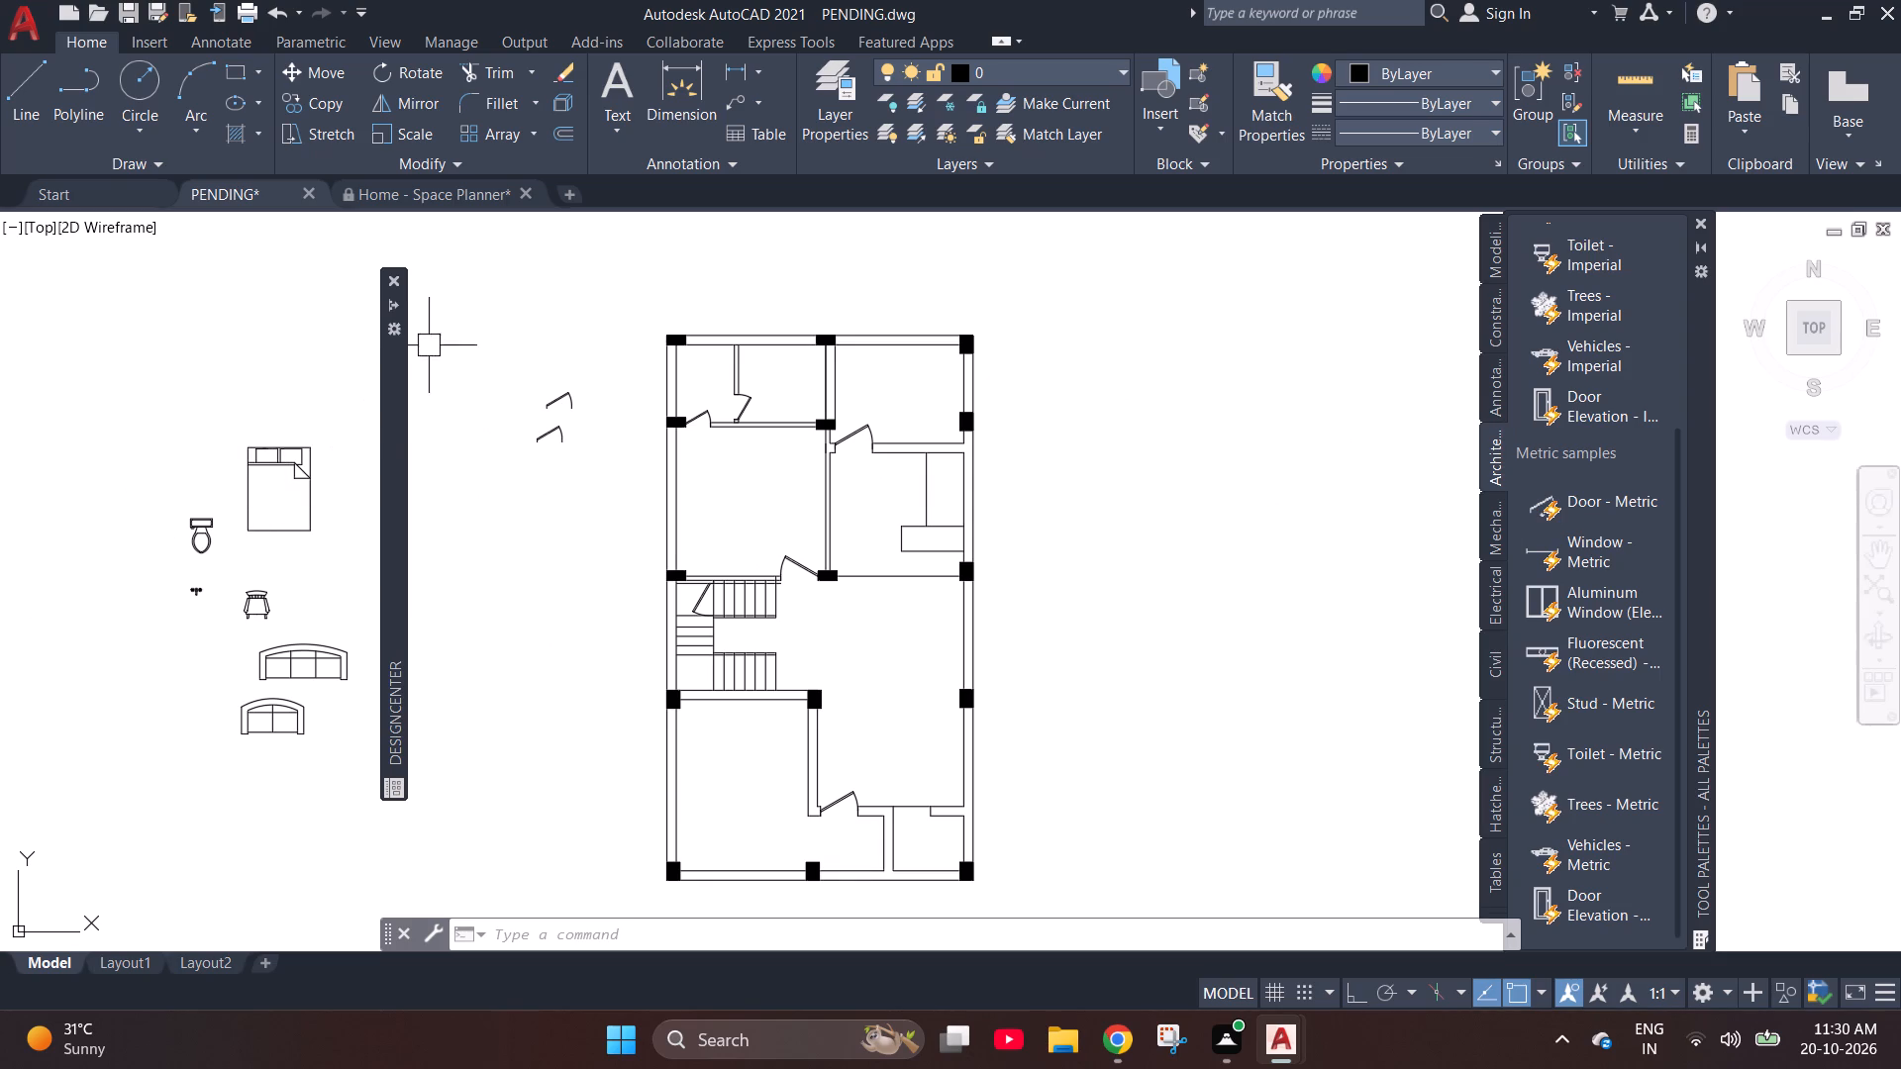
pyautogui.click(399, 309)
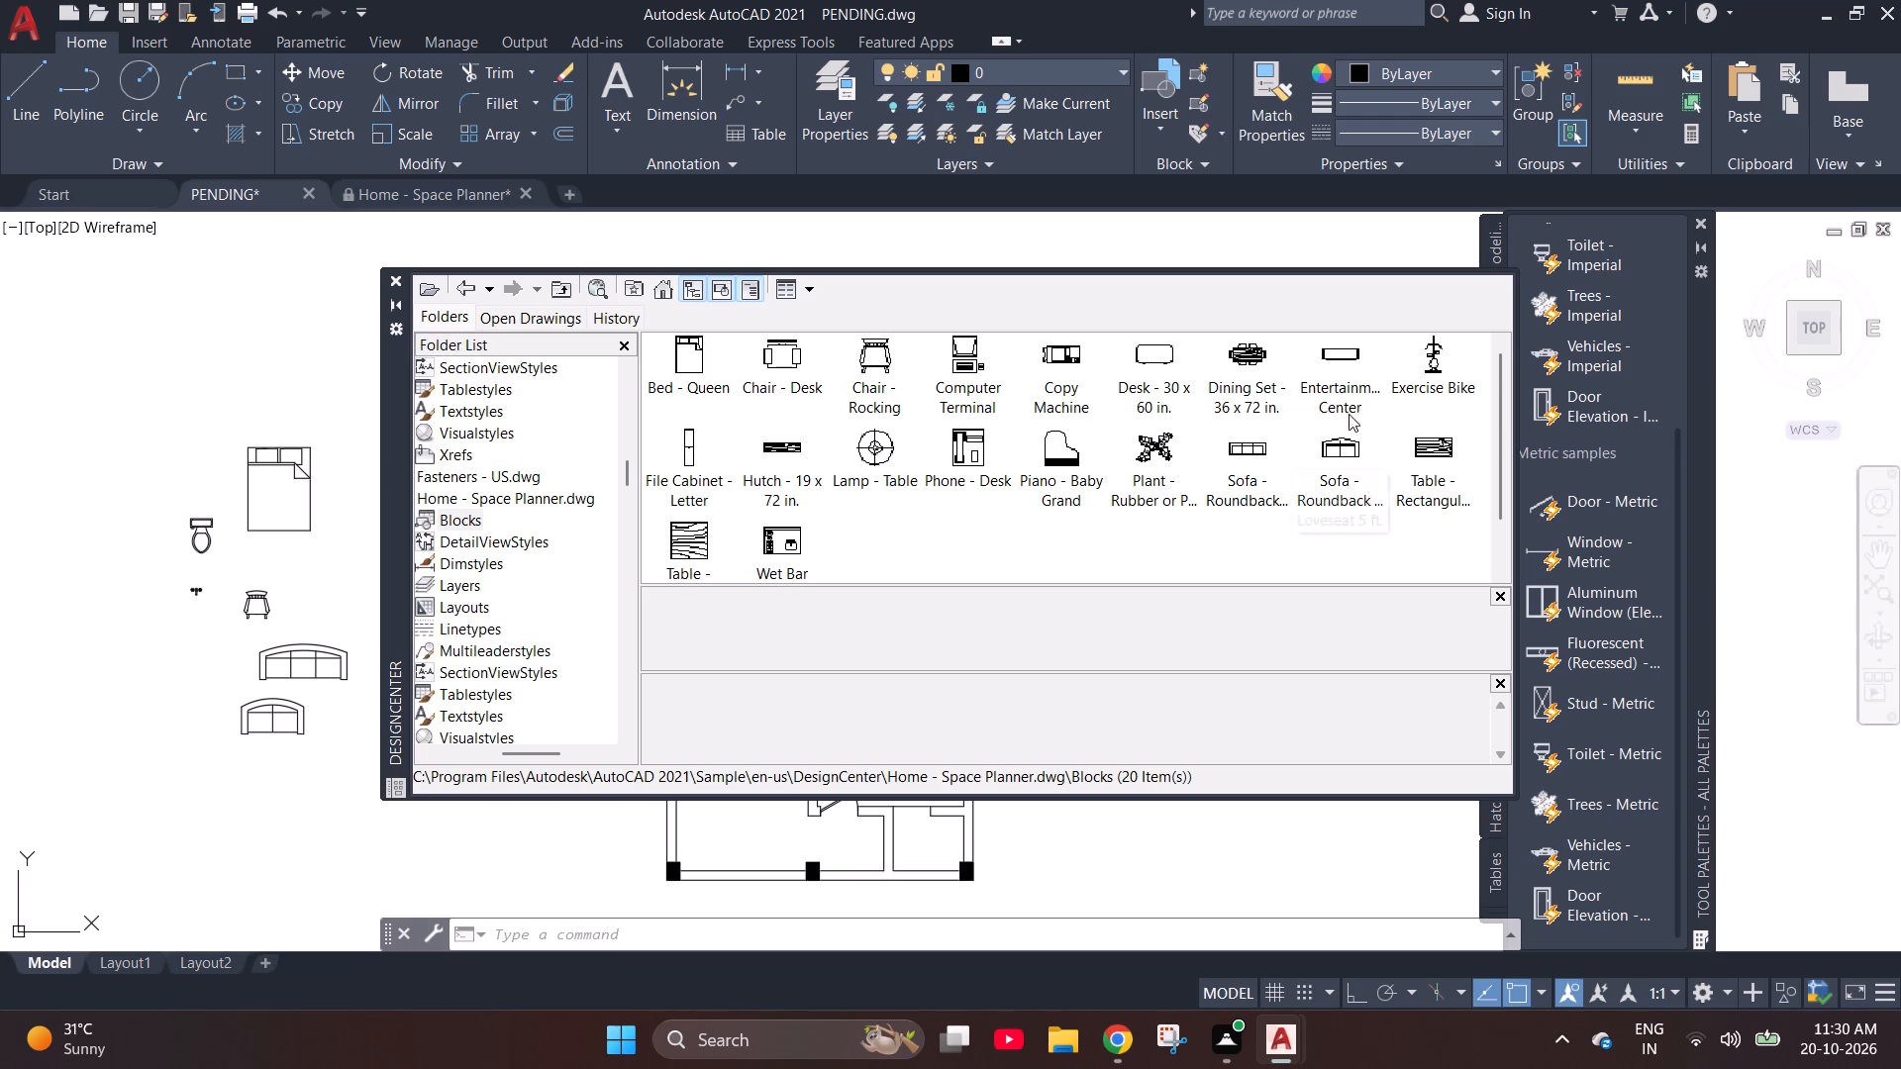
pyautogui.moveTo(1253, 354); pyautogui.dragTo(202, 418)
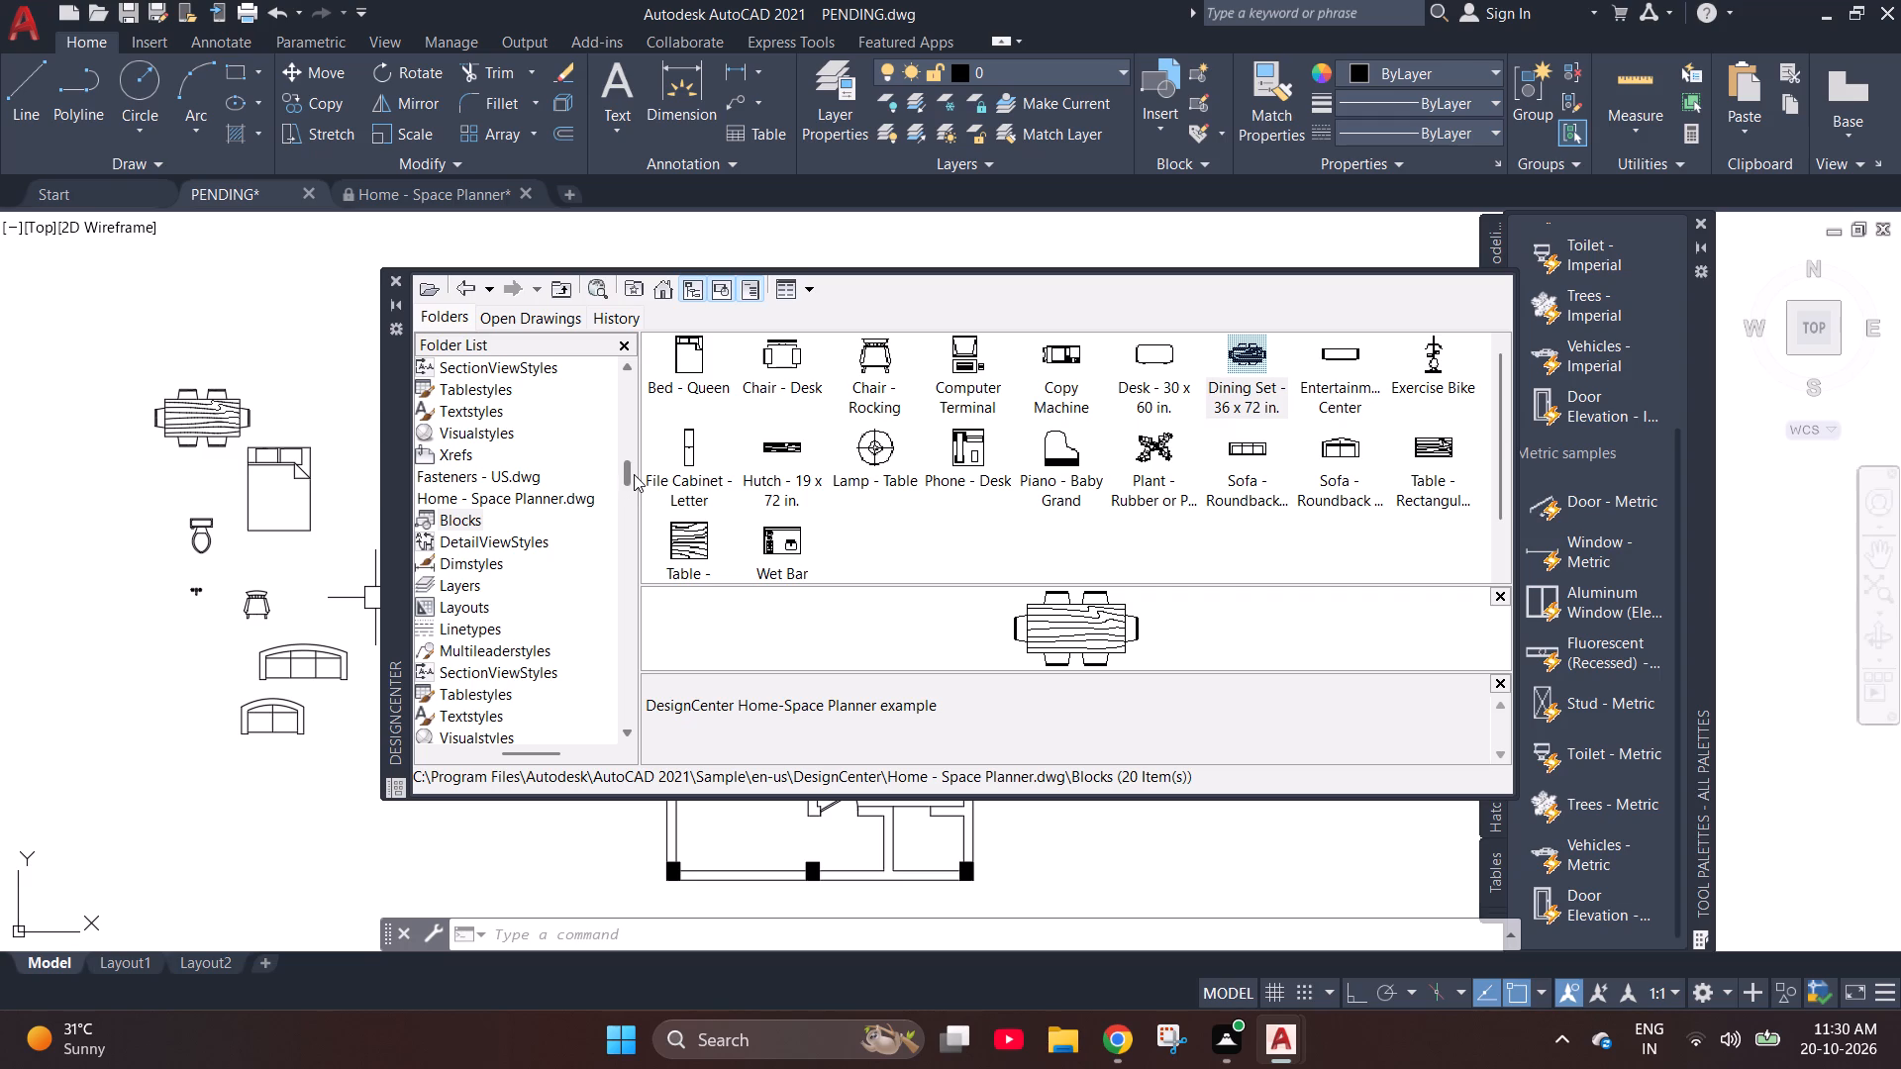
# Open the blocks of Kitchens.dwg and place the Range-Oven - 30 in top block to the left of the sofas.
pyautogui.moveTo(630, 474); pyautogui.dragTo(639, 493)
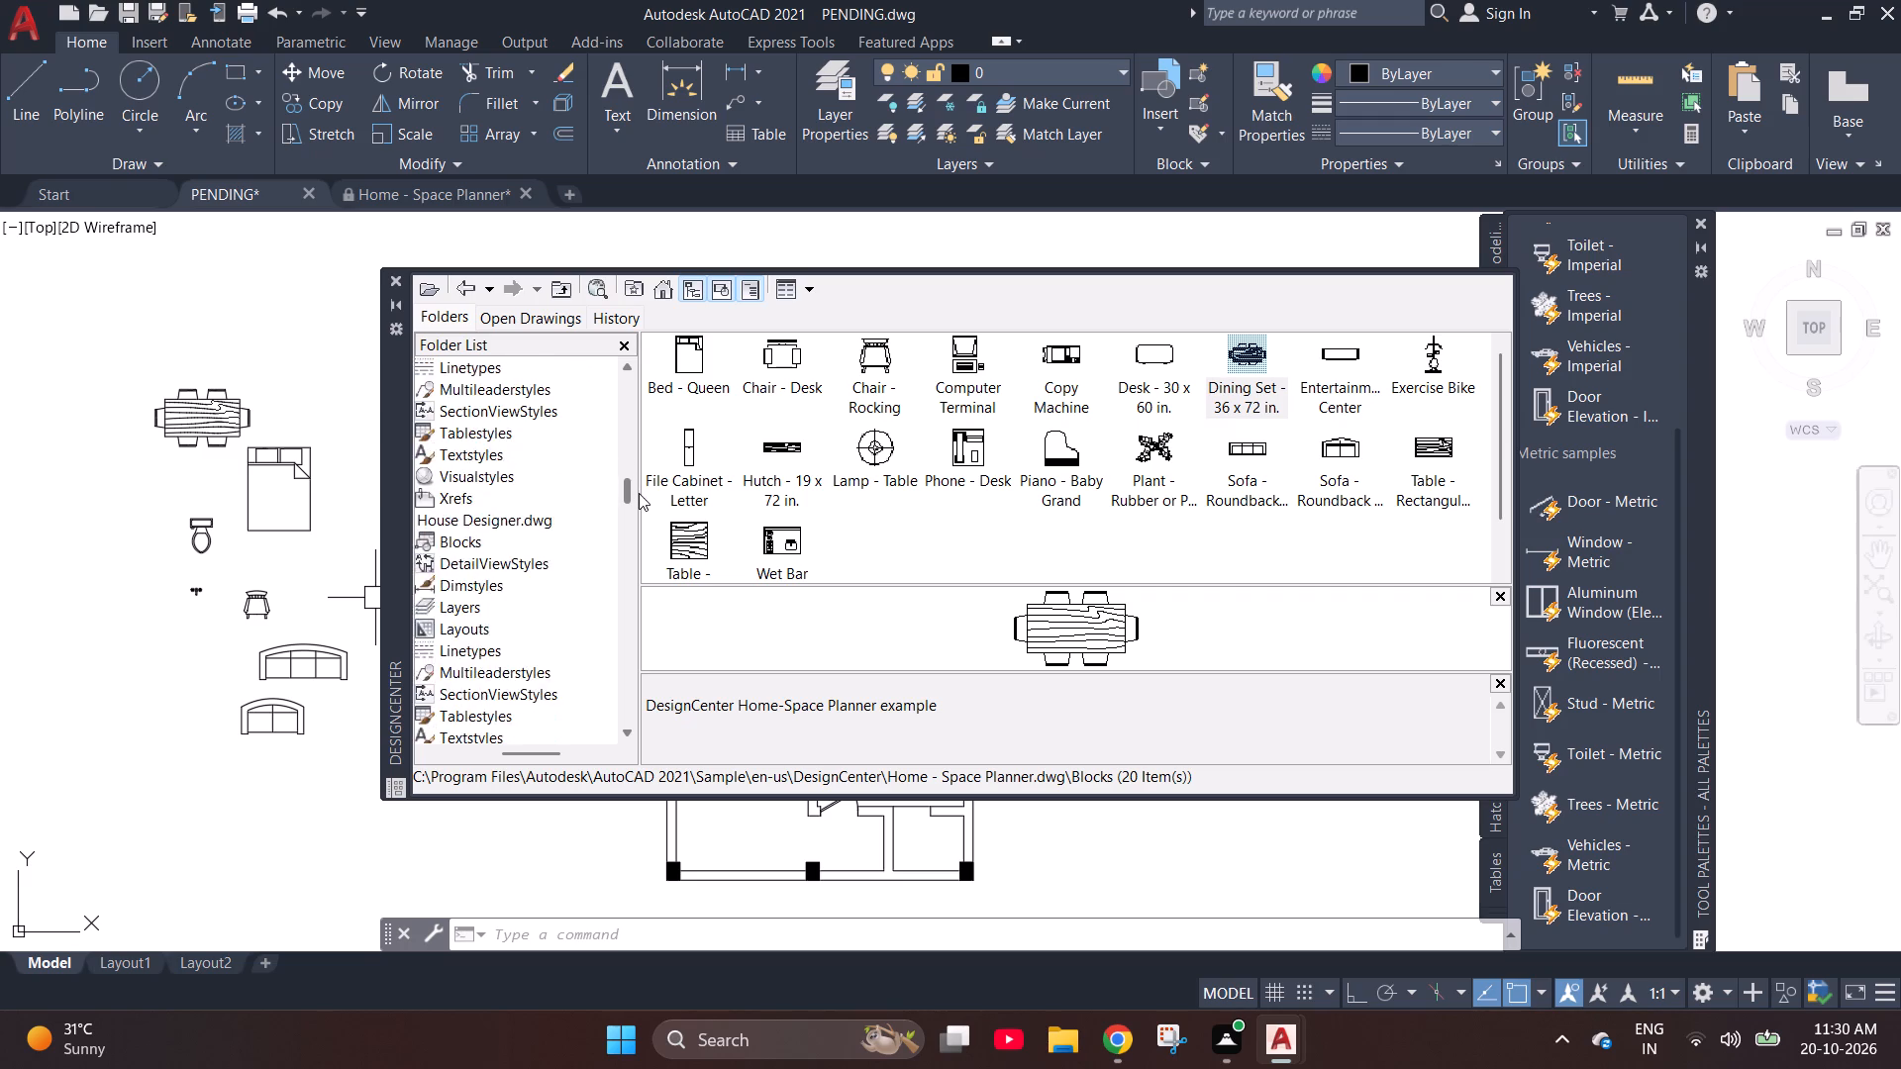
pyautogui.moveTo(639, 493); pyautogui.dragTo(635, 509)
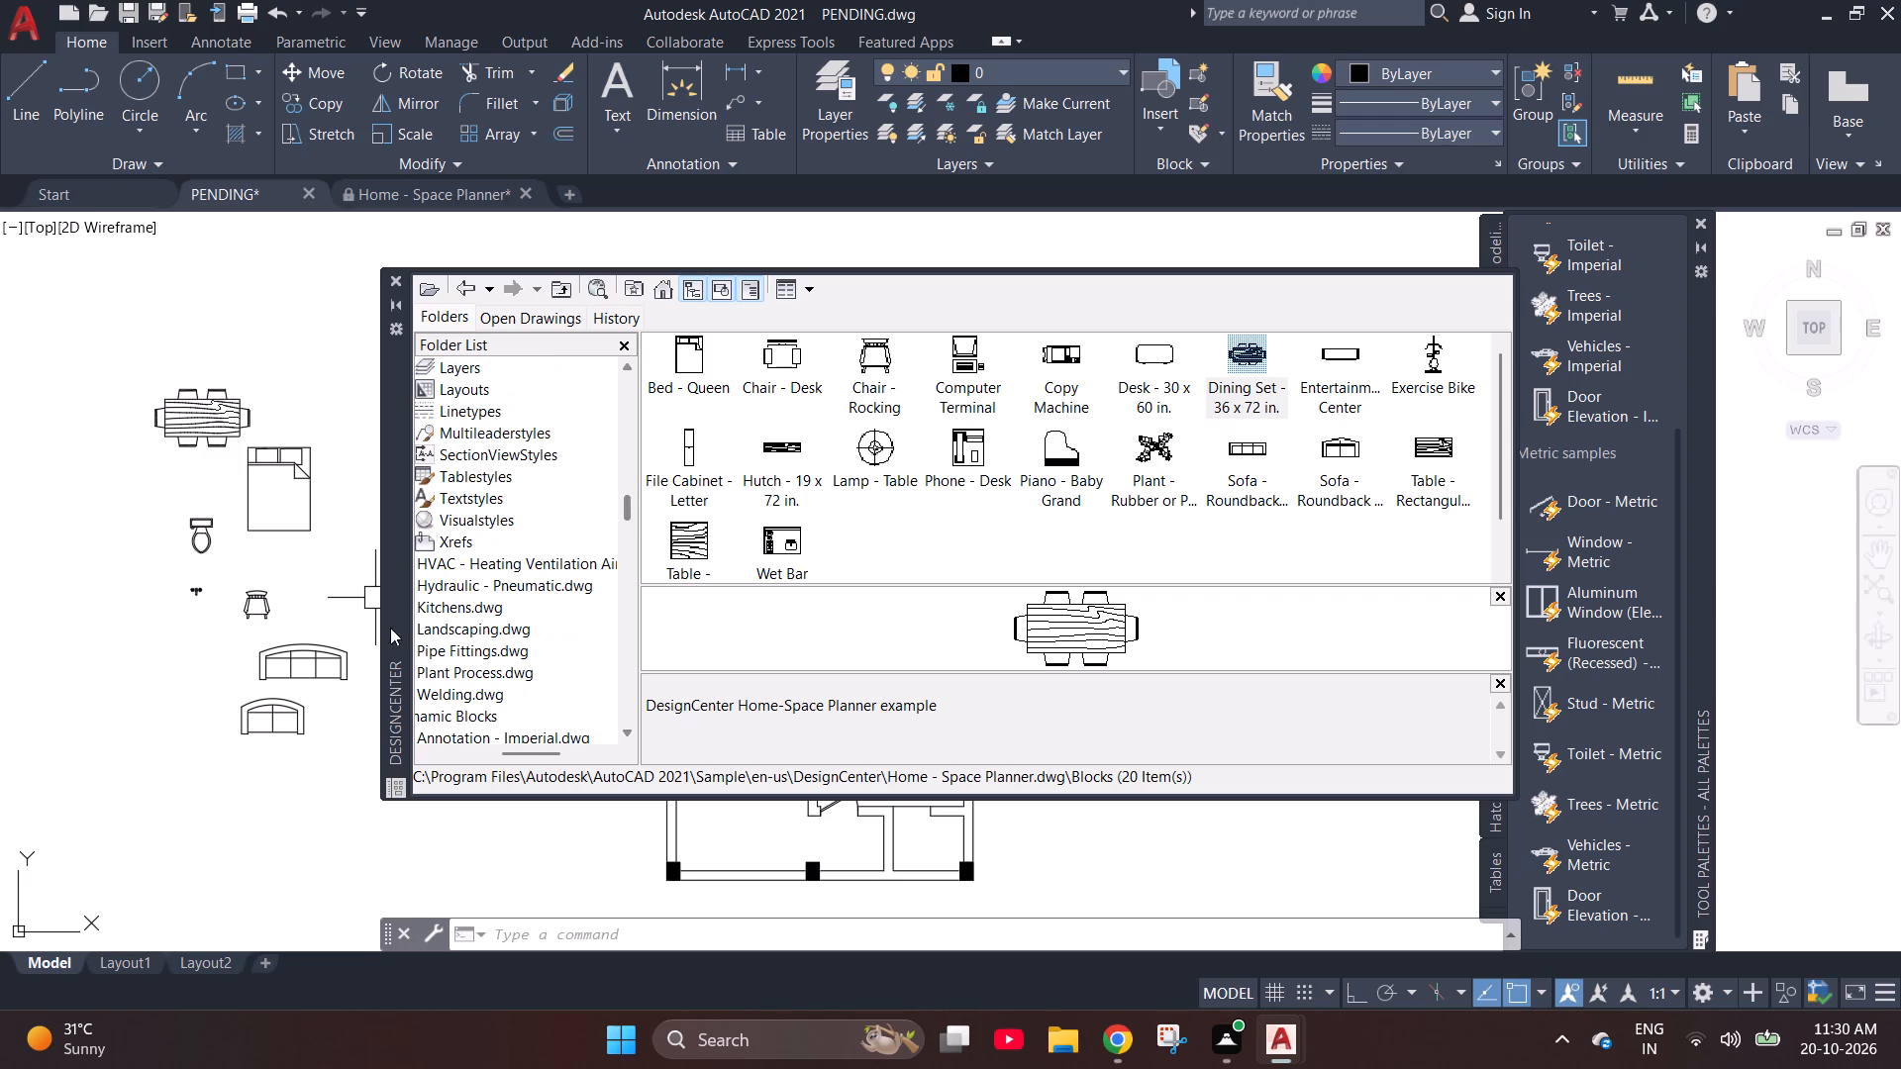
pyautogui.click(416, 611)
pyautogui.doubleClick(716, 375)
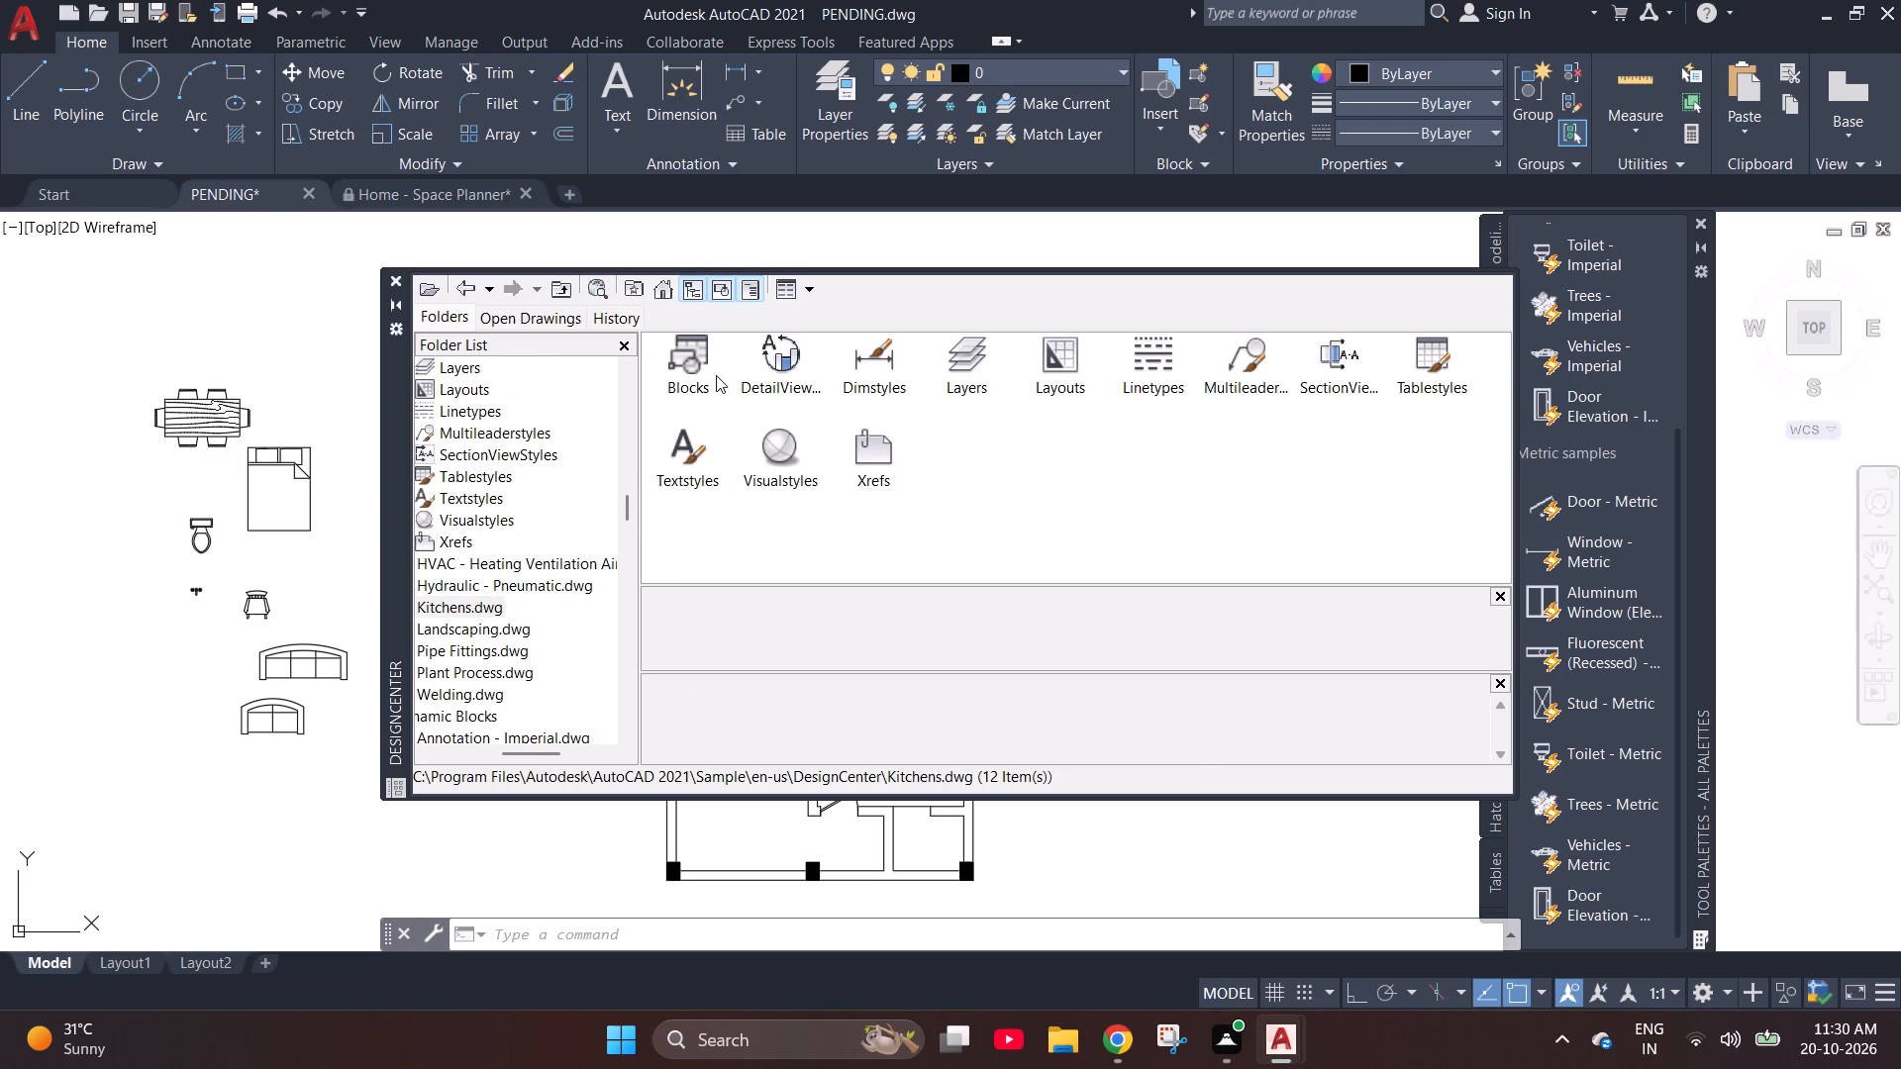
pyautogui.doubleClick(688, 386)
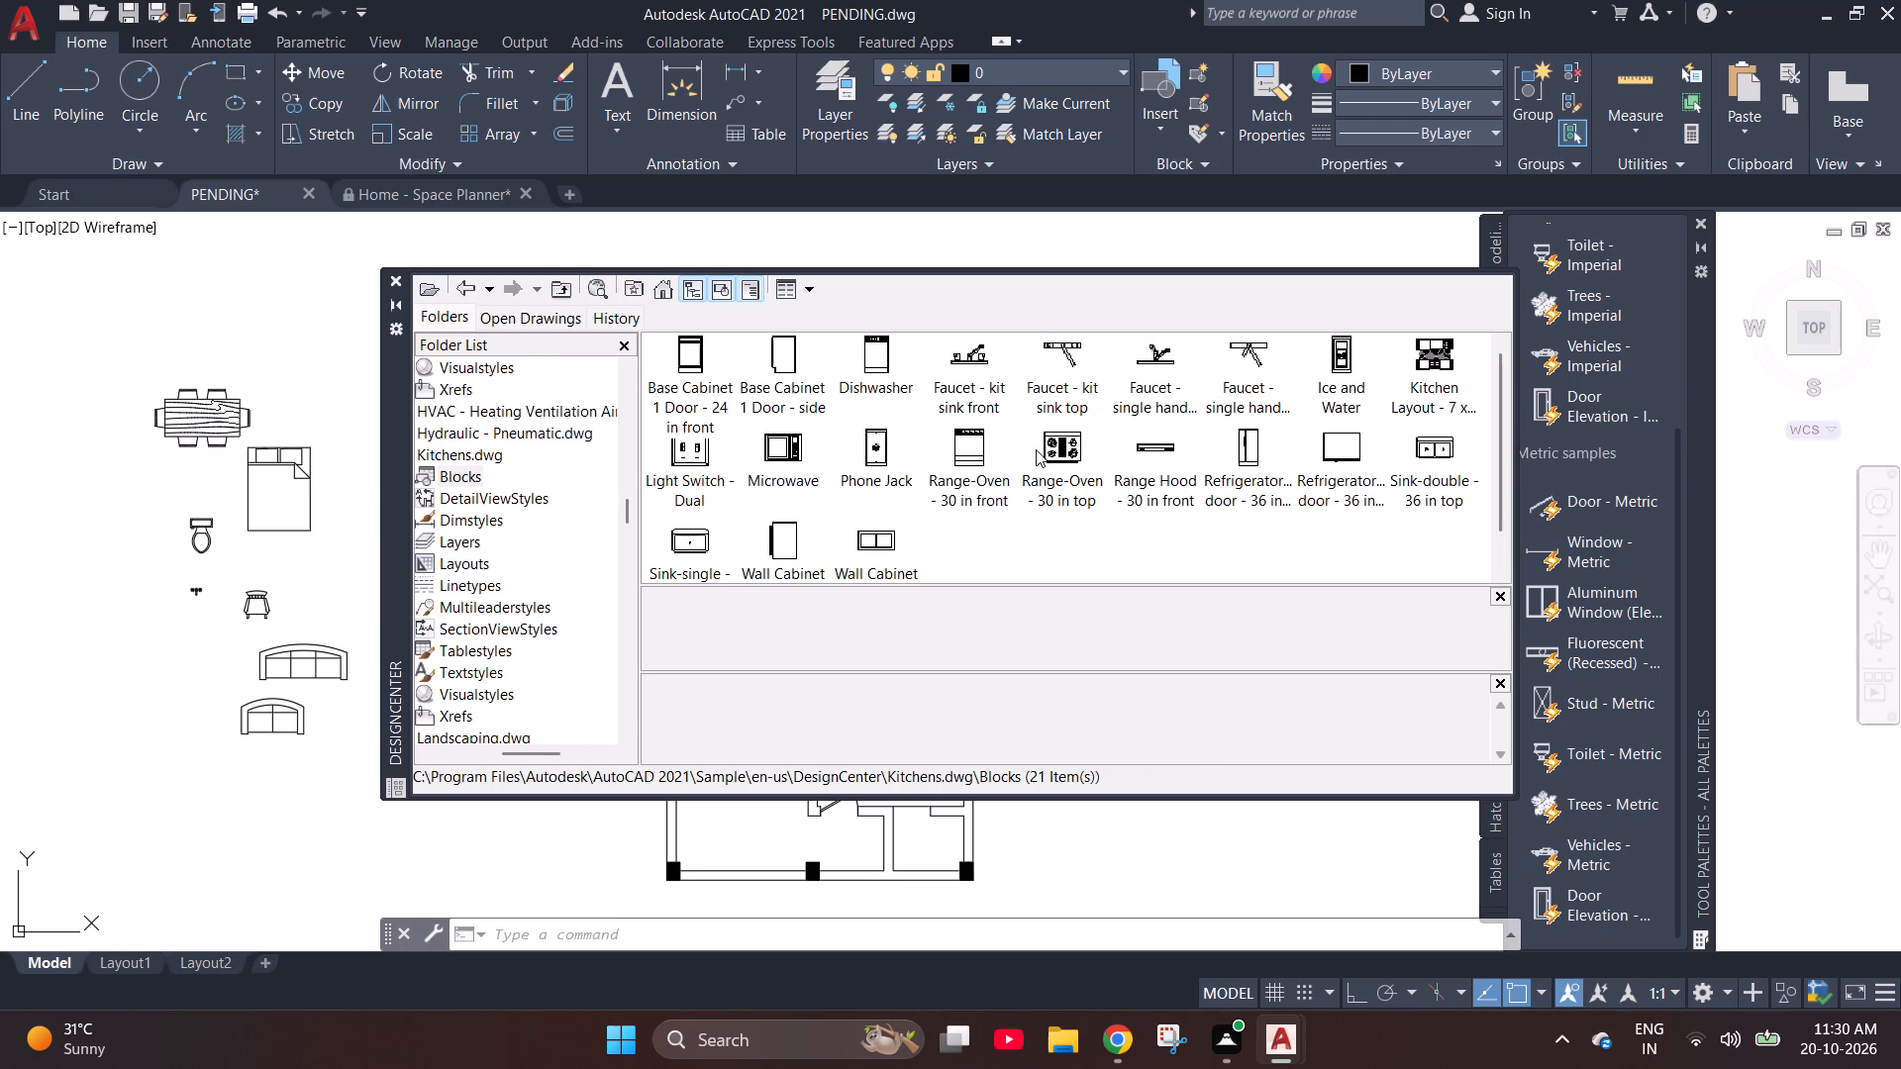
pyautogui.moveTo(1053, 448); pyautogui.dragTo(127, 652)
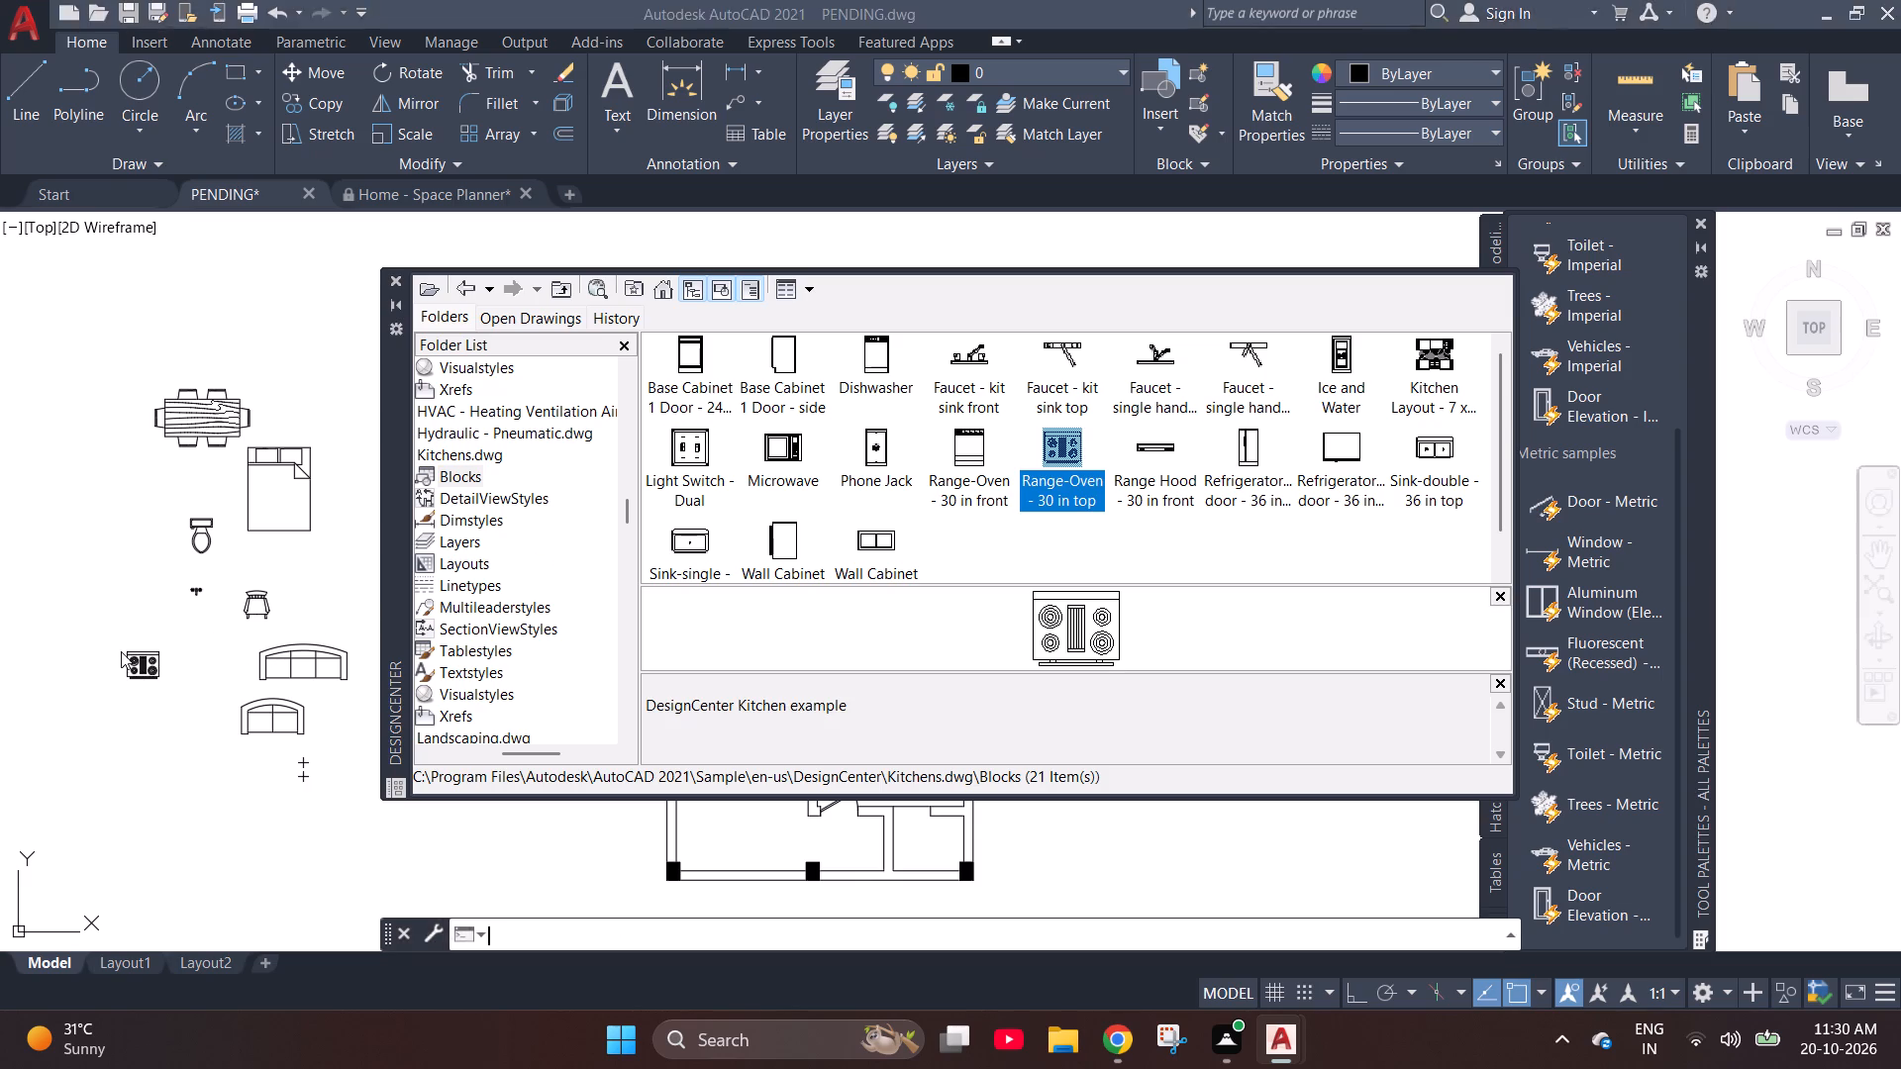
# Place the Sink-single block below the range-oven and the side-view Wall Cabinet block below the sink, closing the DesignCenter.
pyautogui.click(1436, 447)
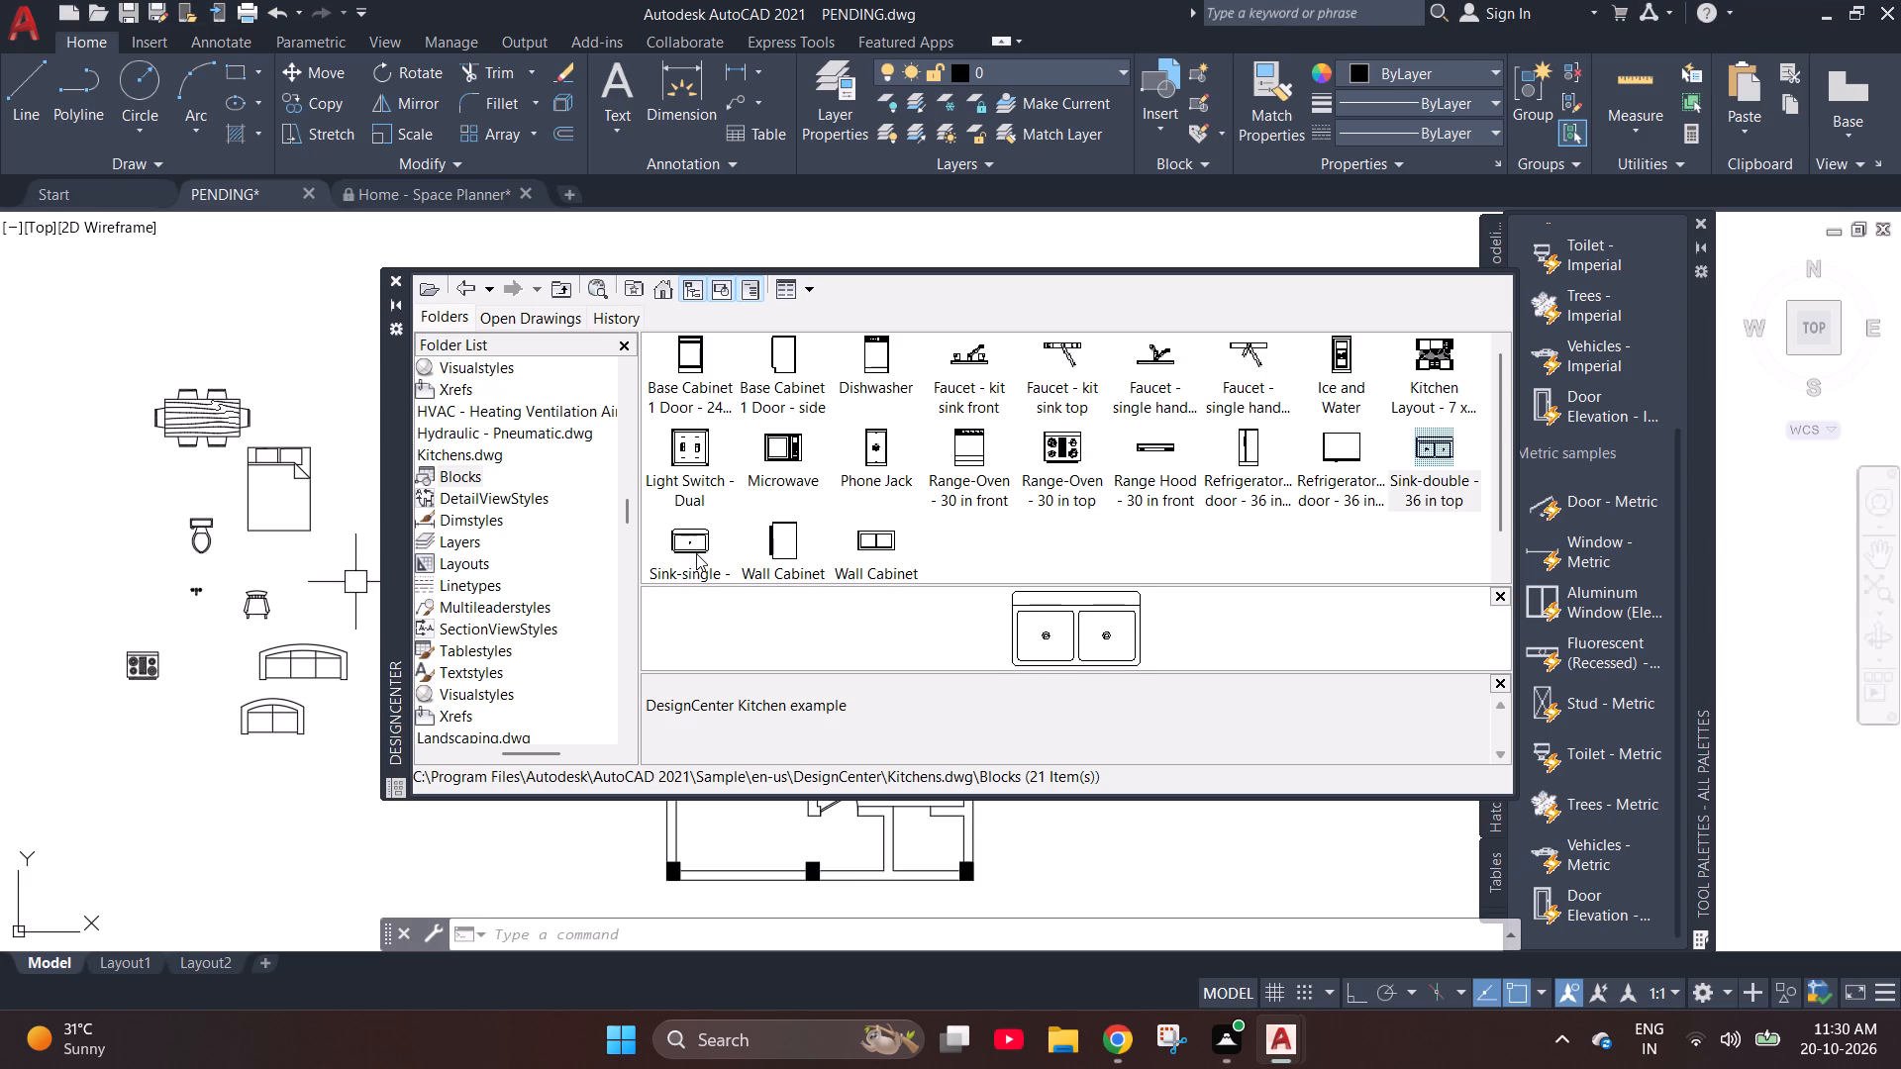
pyautogui.moveTo(689, 544); pyautogui.dragTo(134, 717)
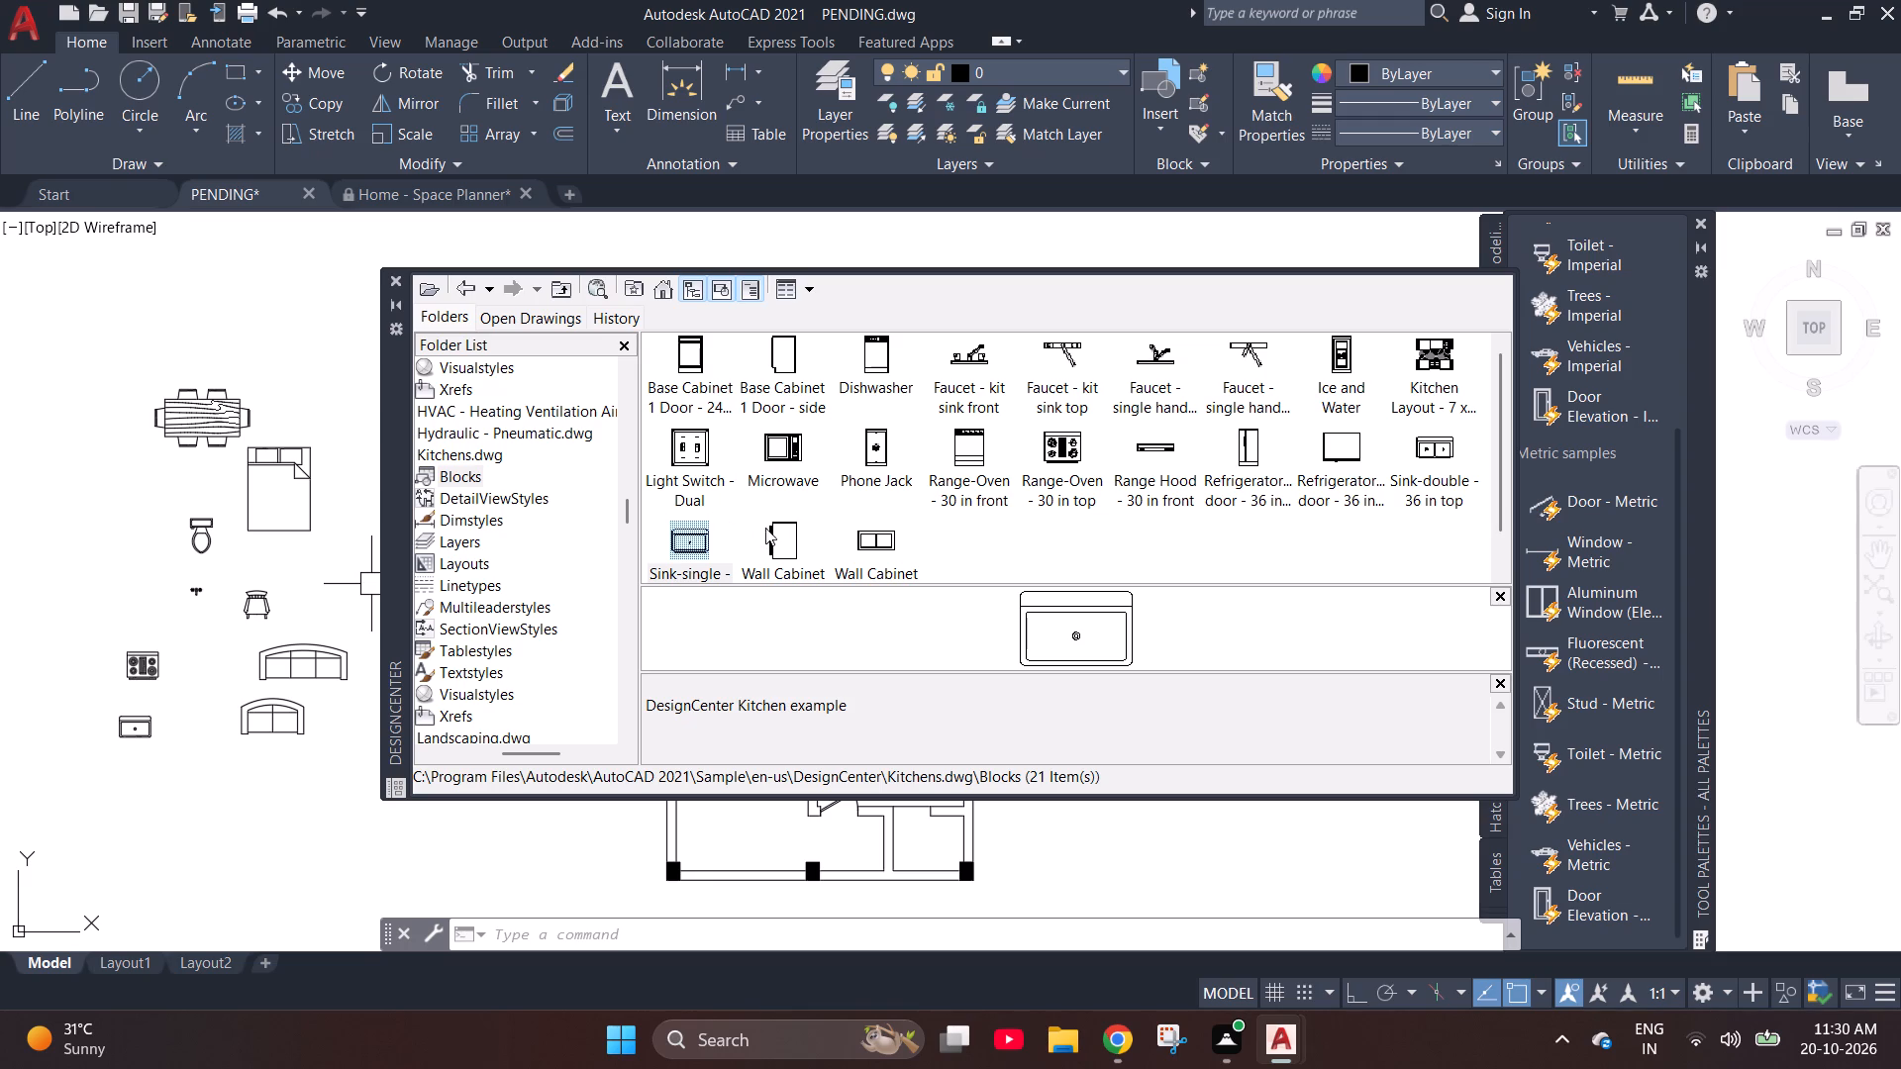
pyautogui.moveTo(782, 547); pyautogui.dragTo(95, 770)
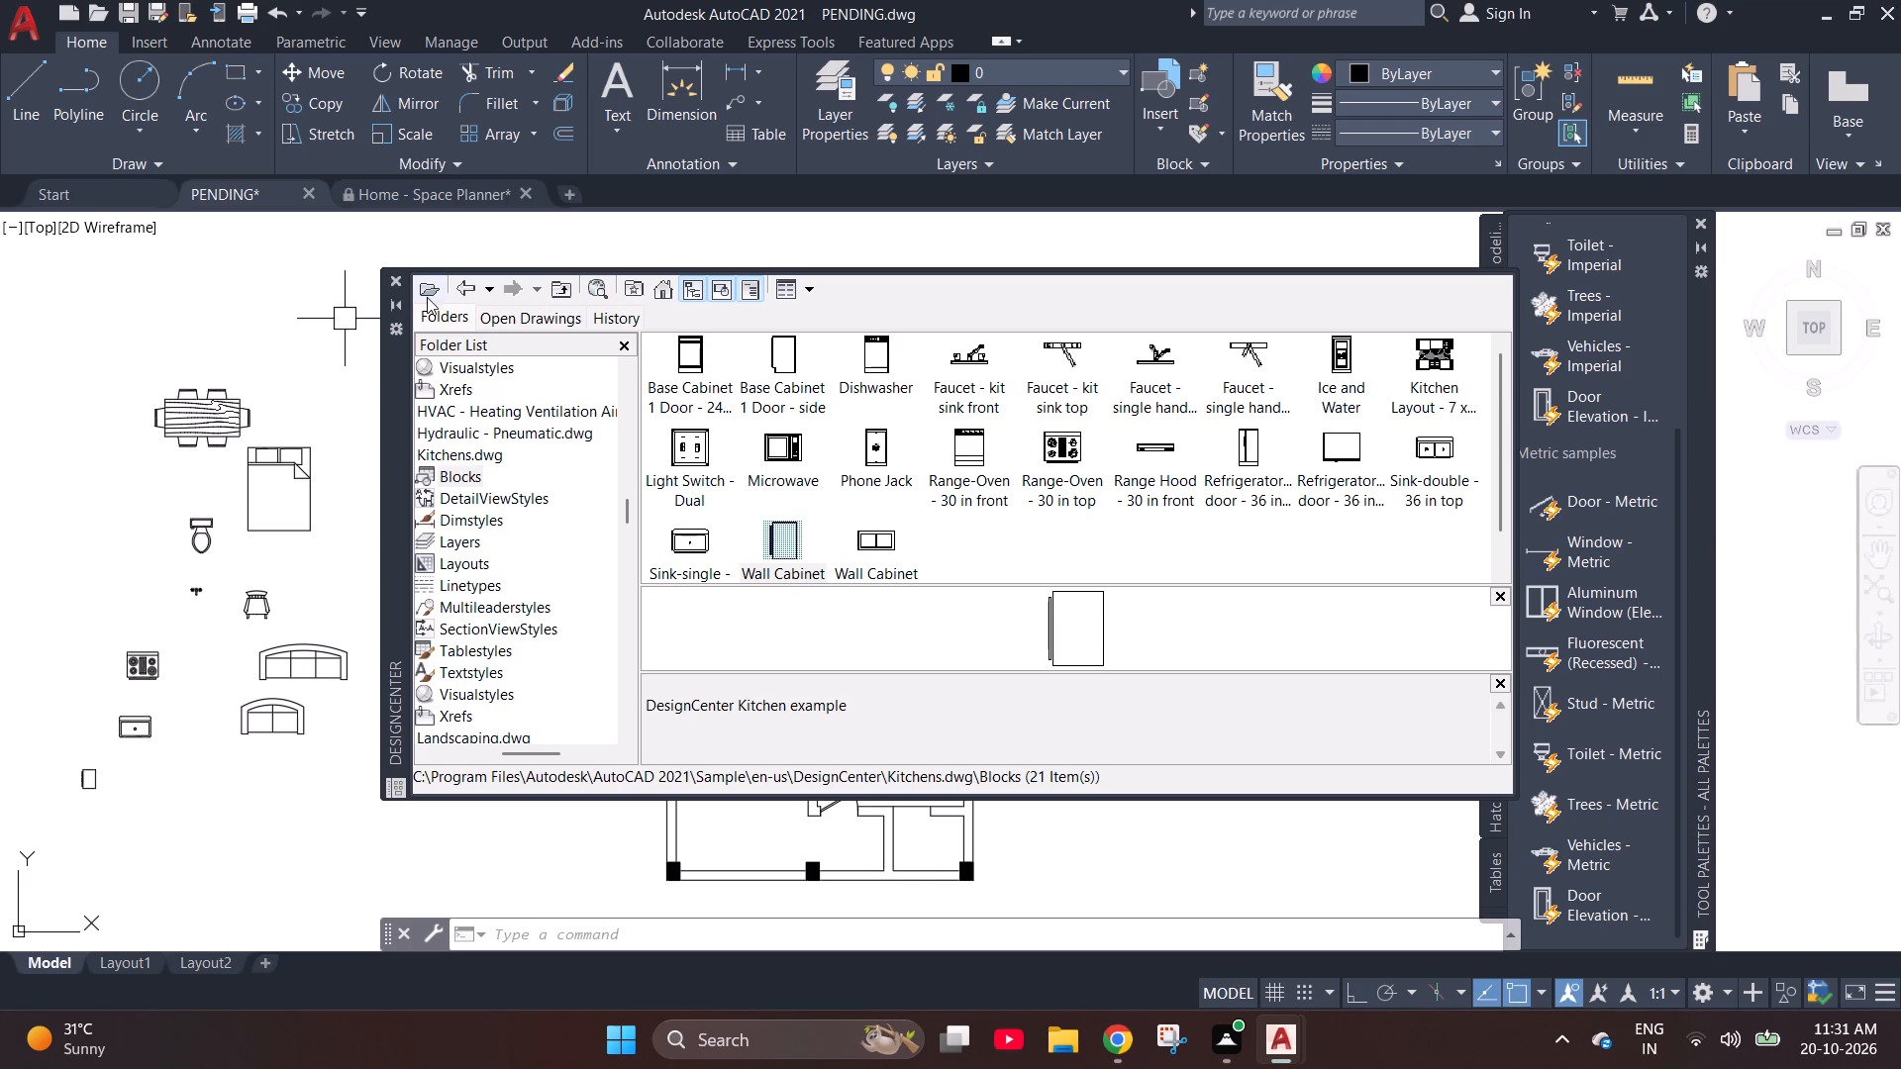
pyautogui.click(399, 281)
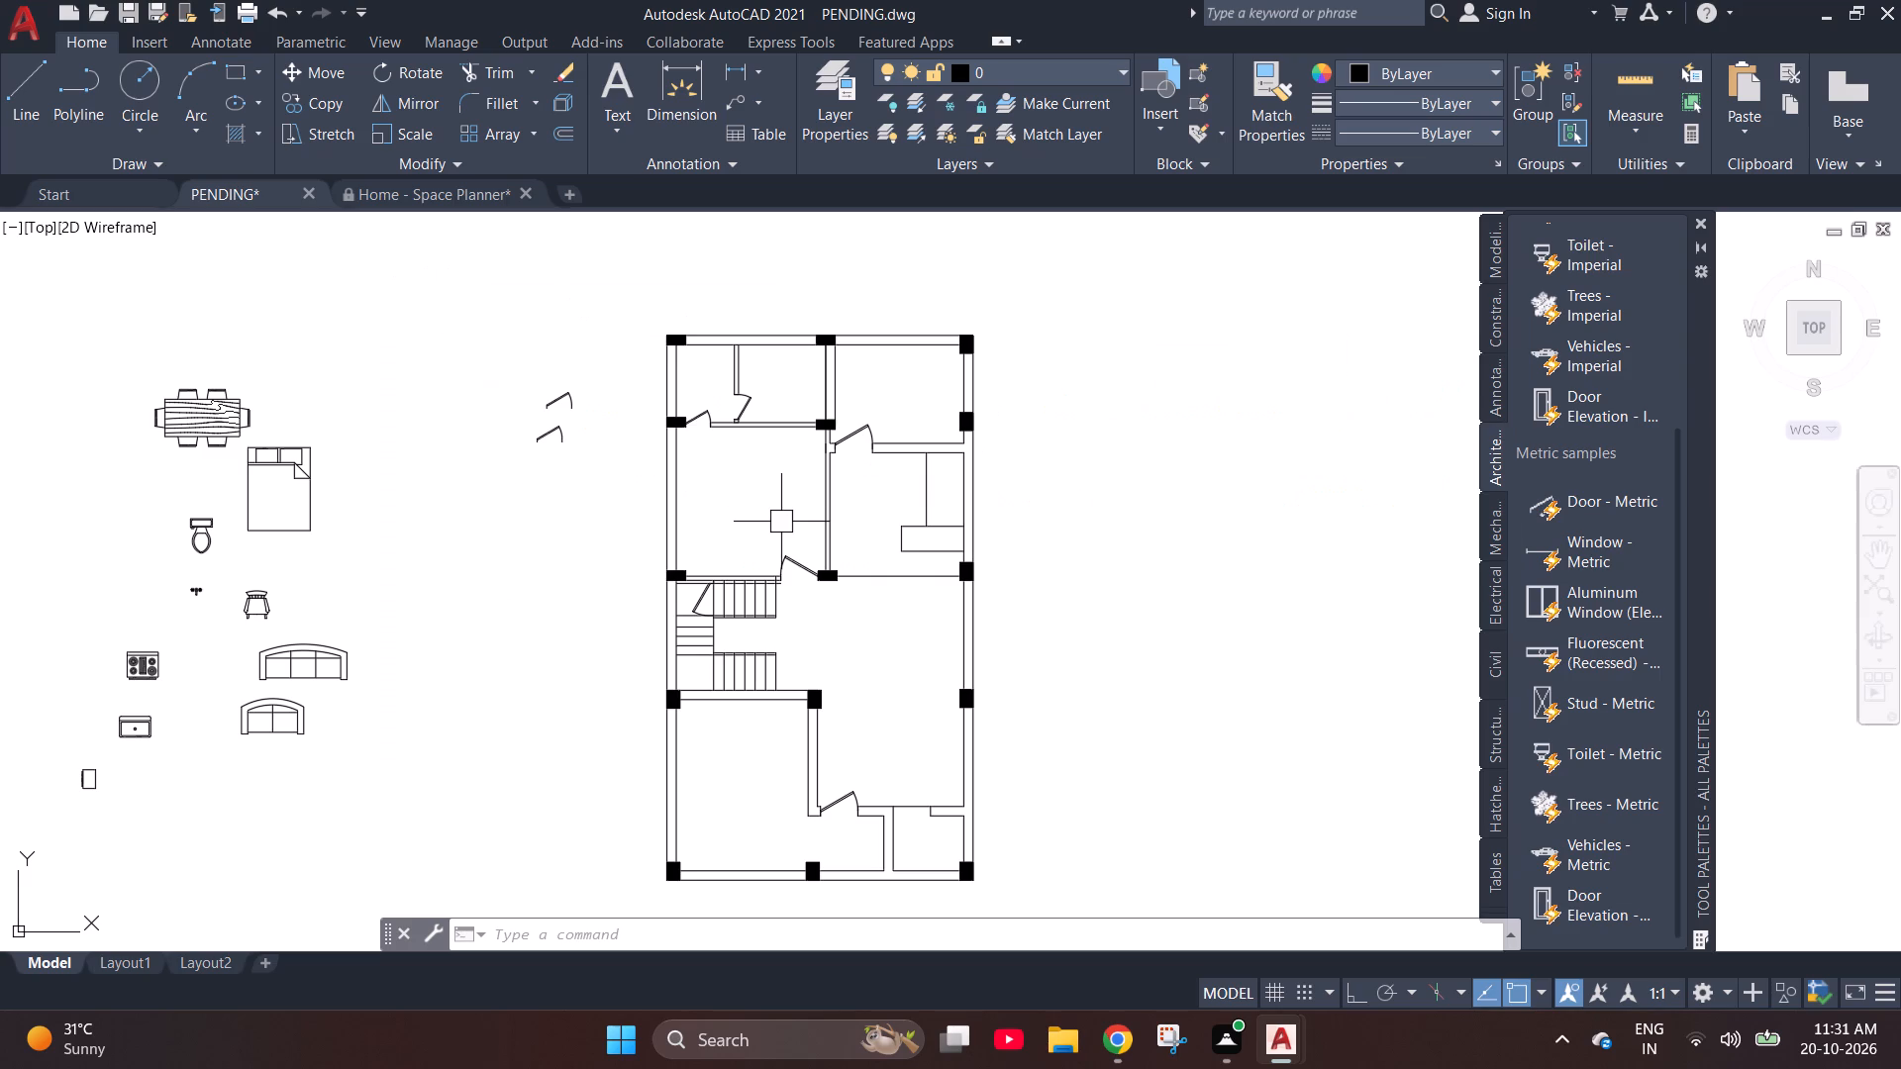
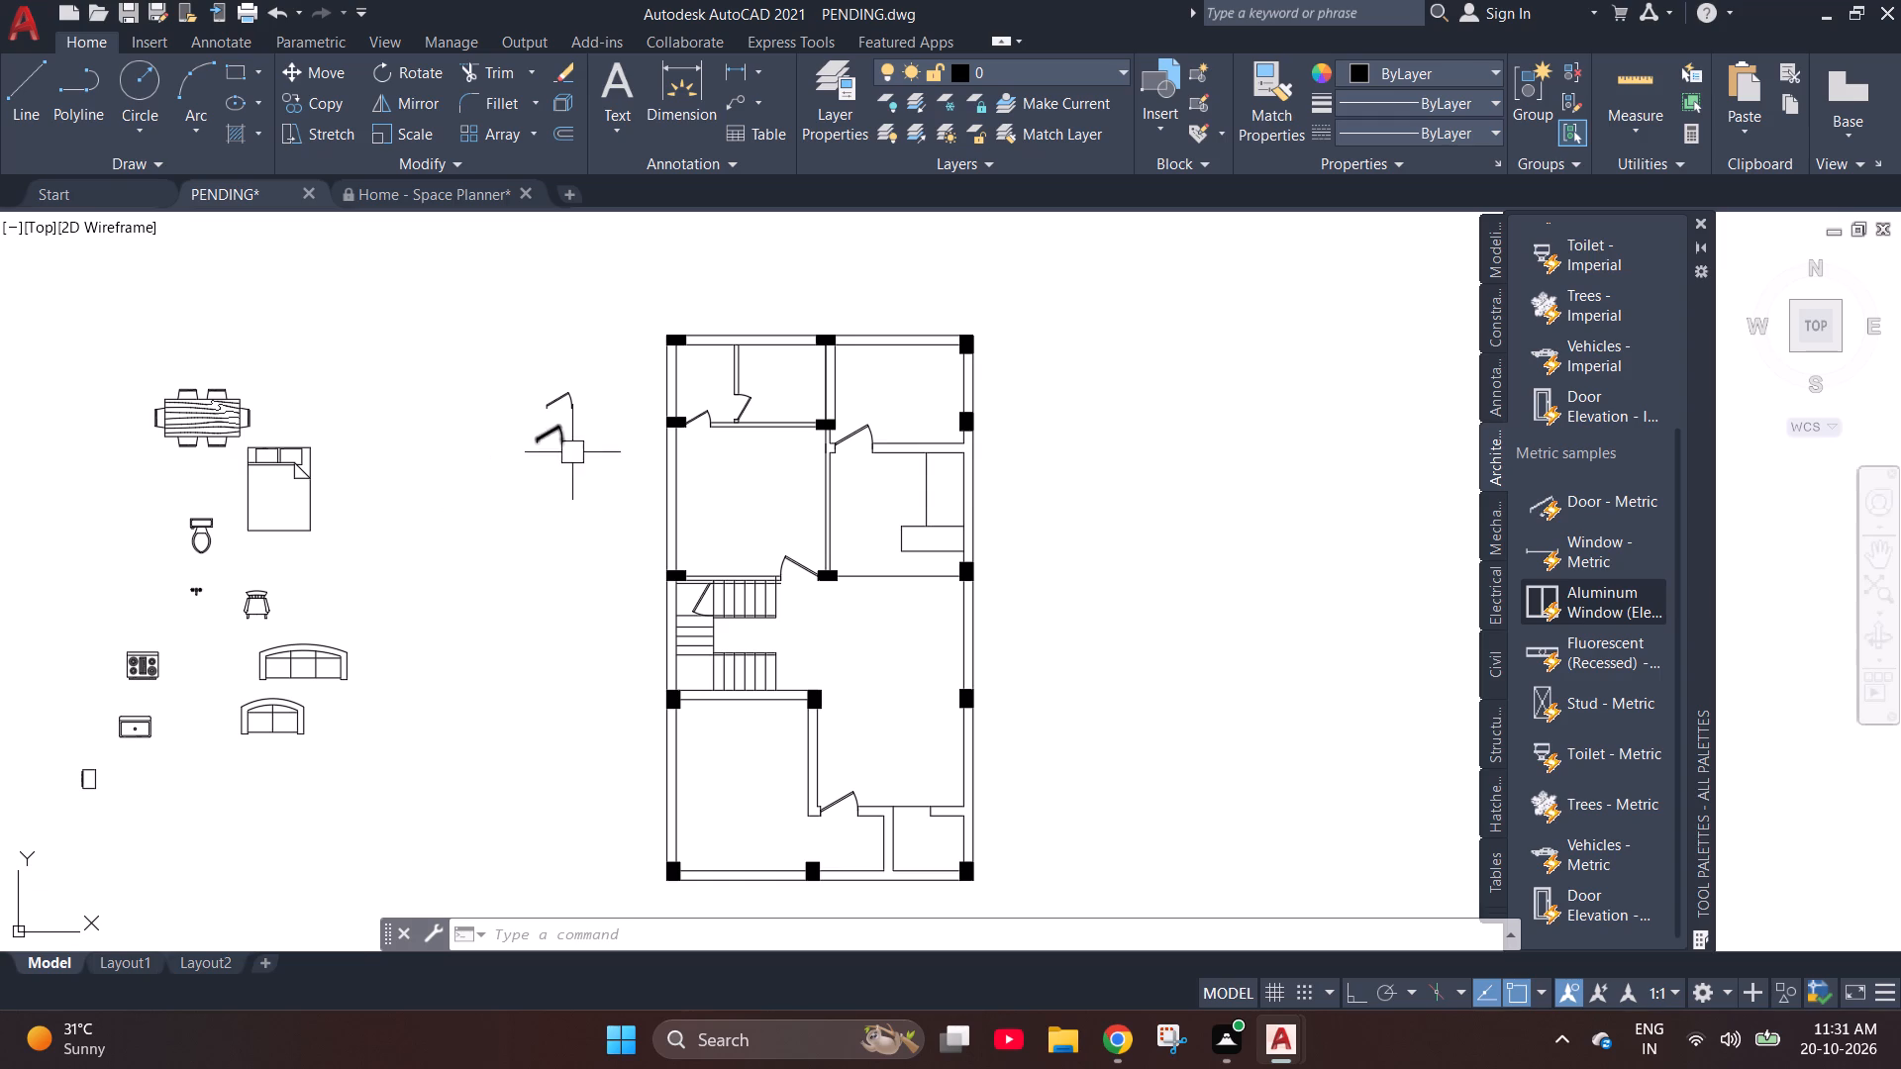
# Move the toilet block from the furniture group to the space below the two loose doors beside the floor plan.
pyautogui.click(200, 532)
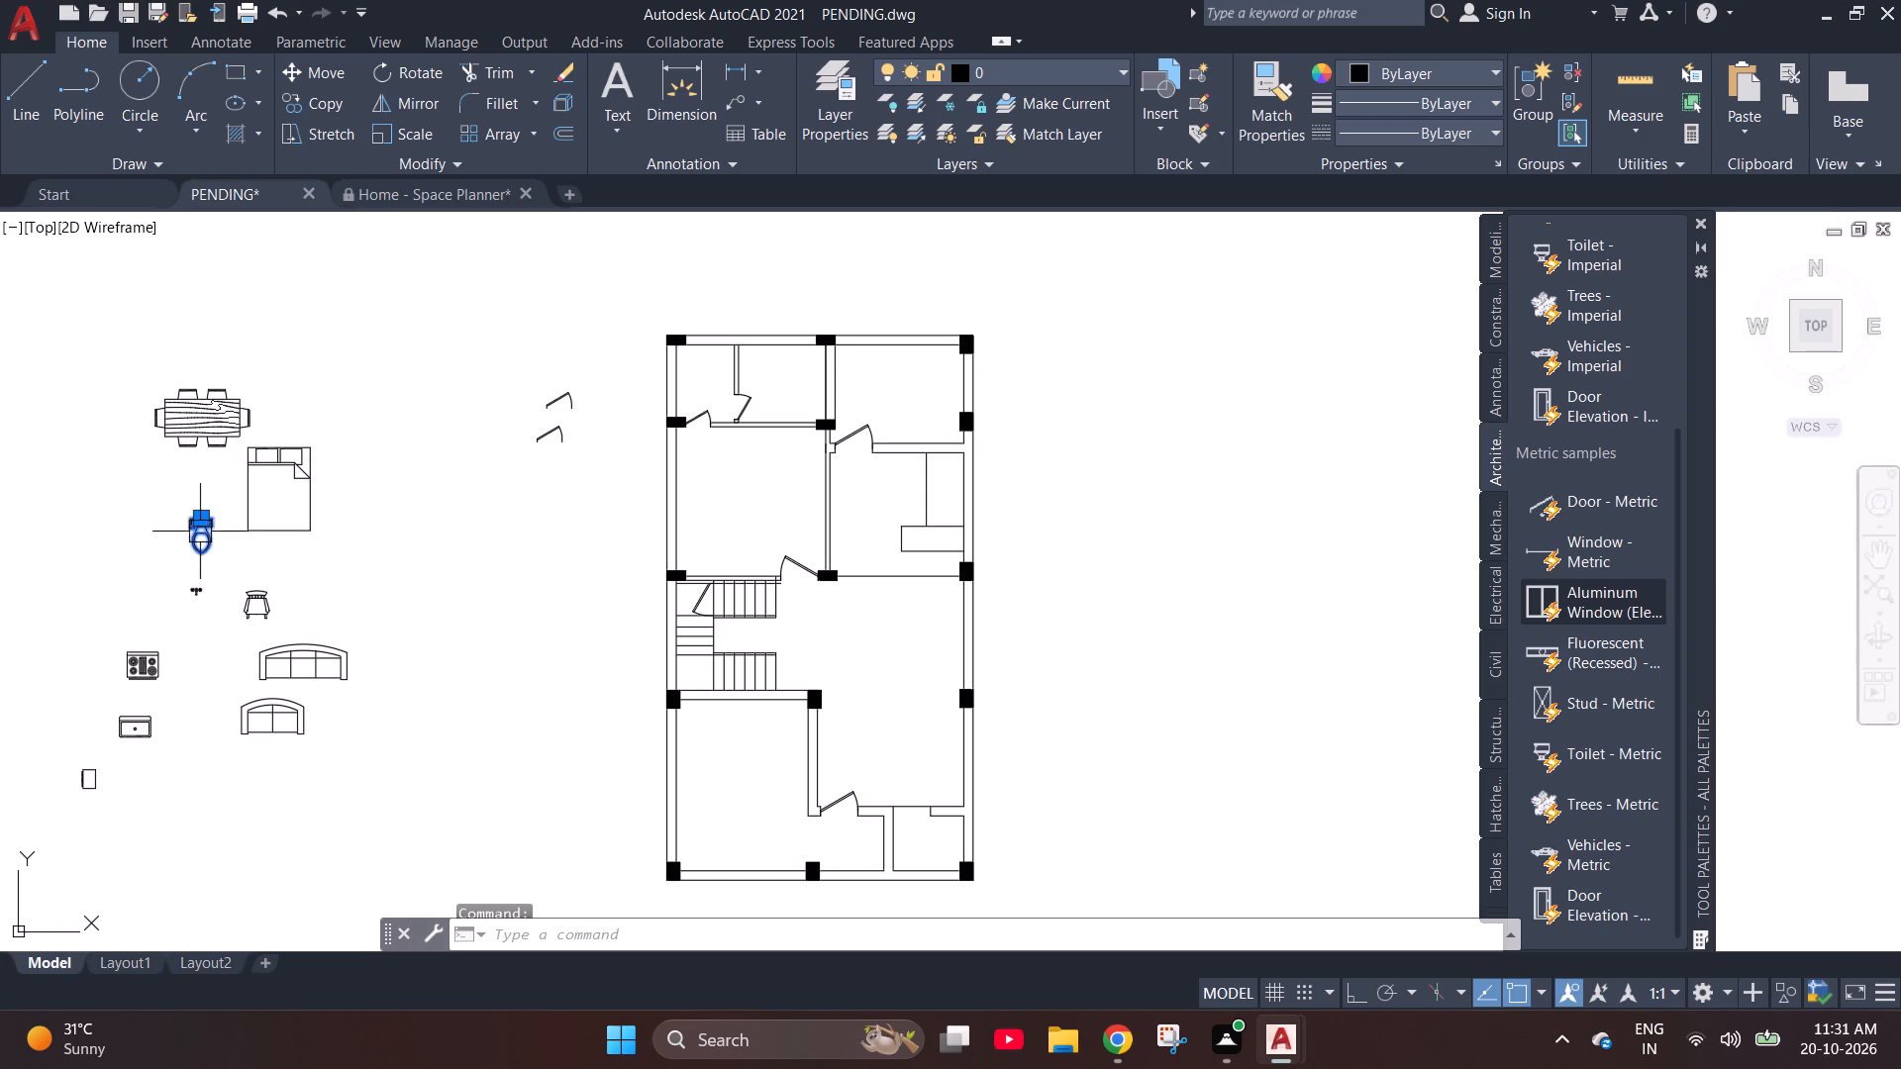
pyautogui.click(207, 520)
pyautogui.click(558, 529)
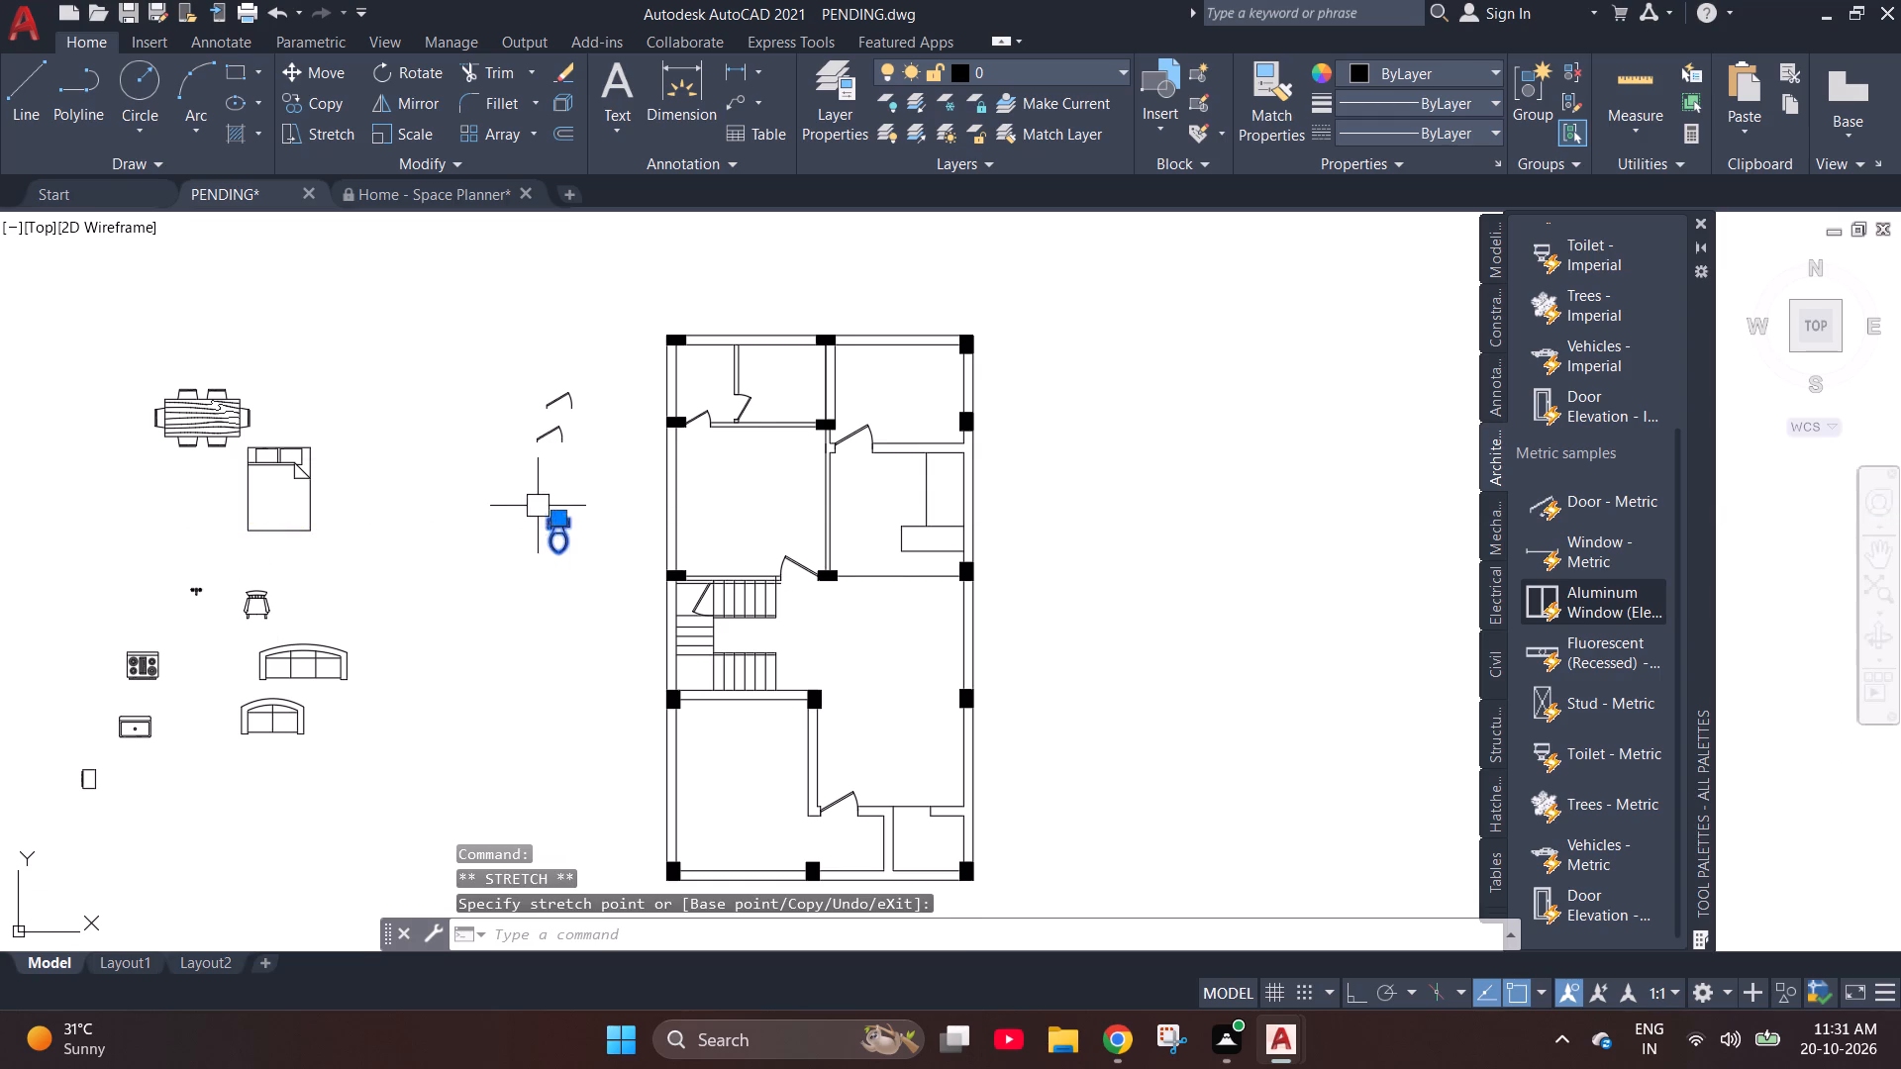
pyautogui.click(551, 519)
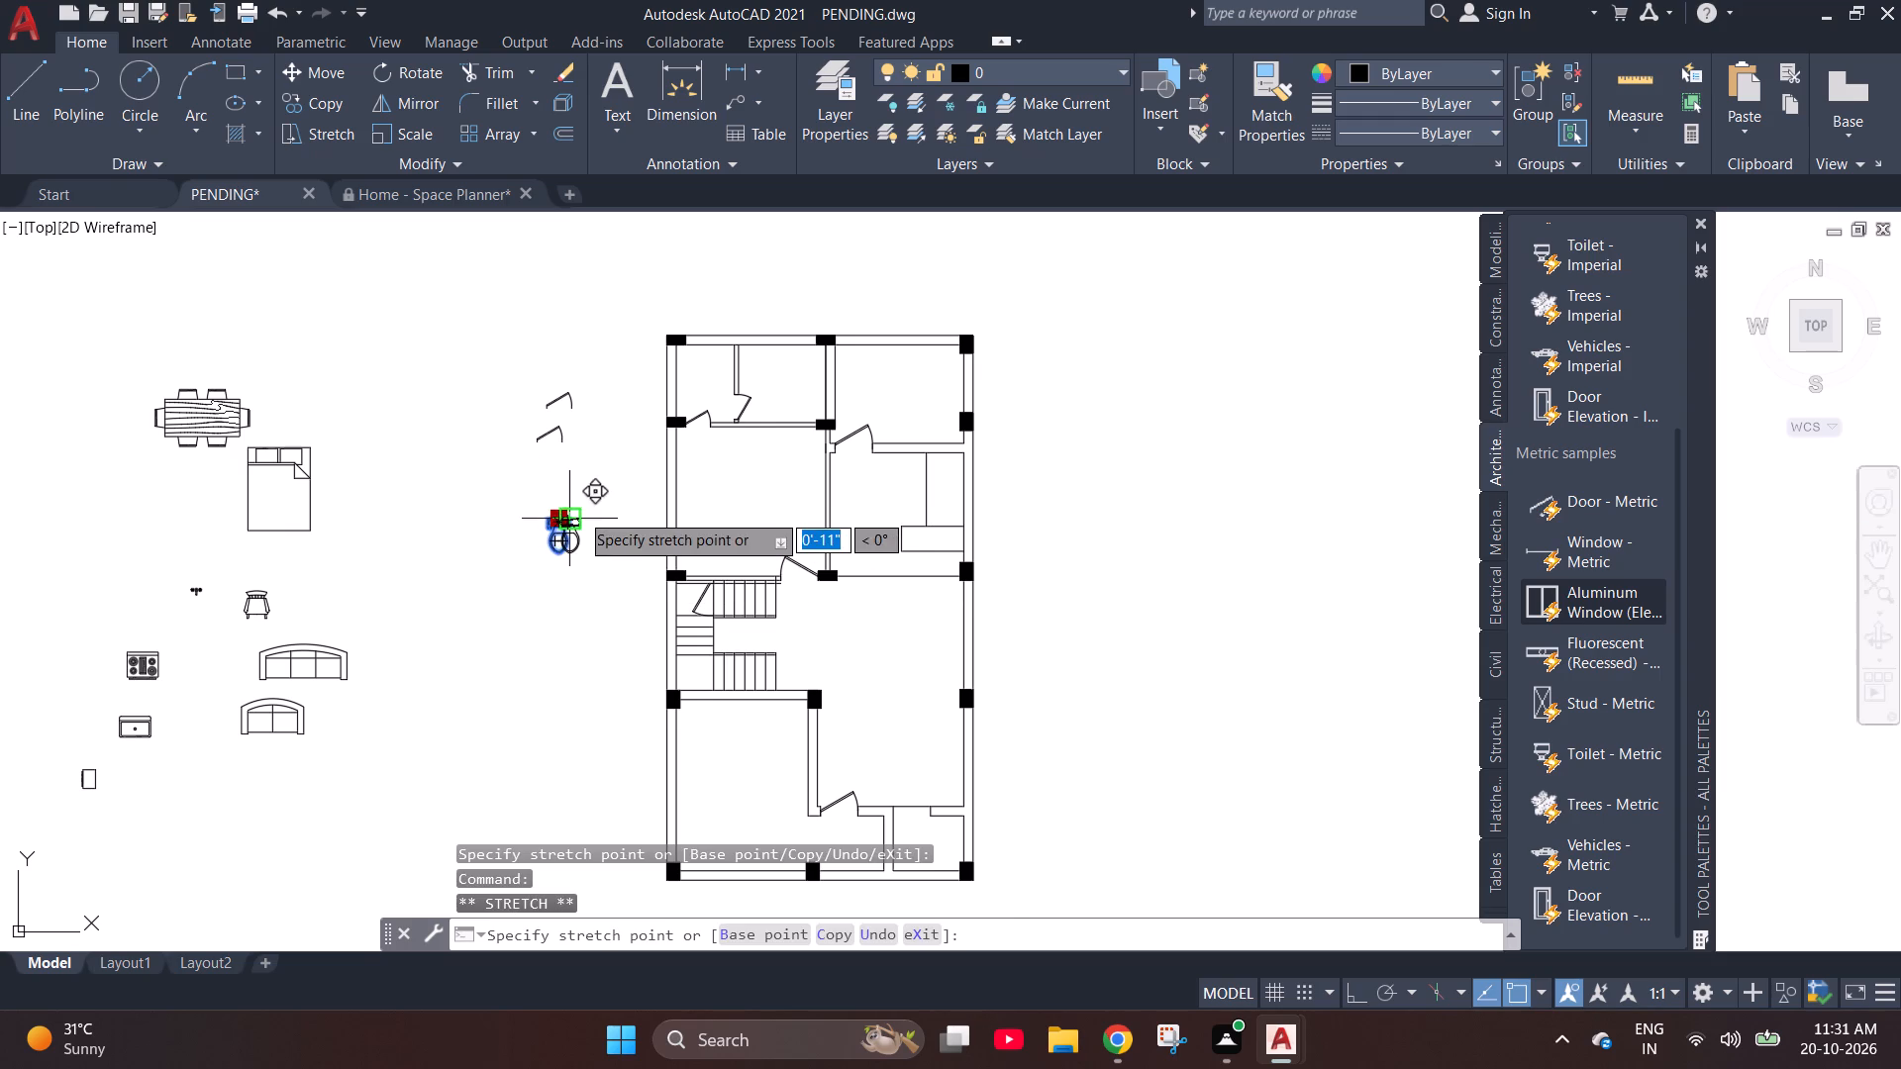
pyautogui.press('Escape')
# Rotate the toilet block 270° about its tank corner with Ortho on, so its bowl points left.
pyautogui.rightClick(559, 520)
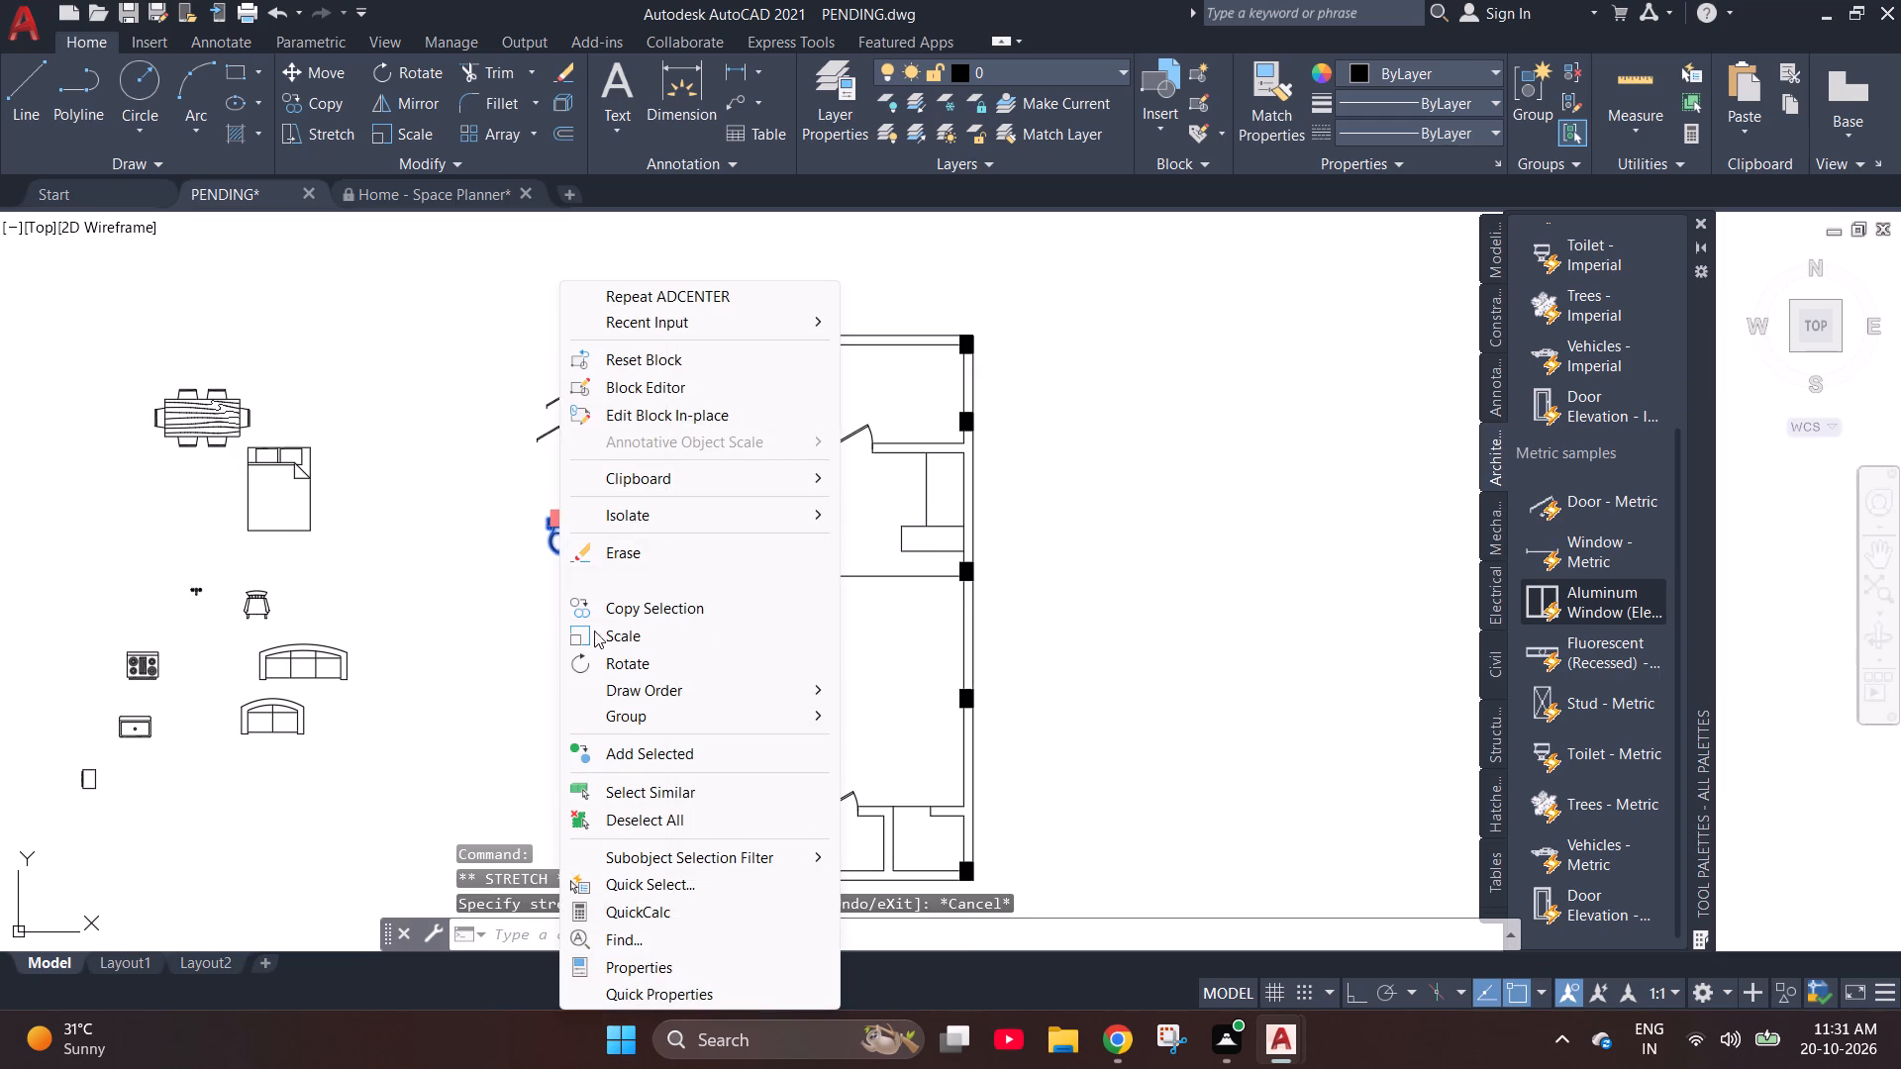
pyautogui.click(615, 663)
pyautogui.click(575, 519)
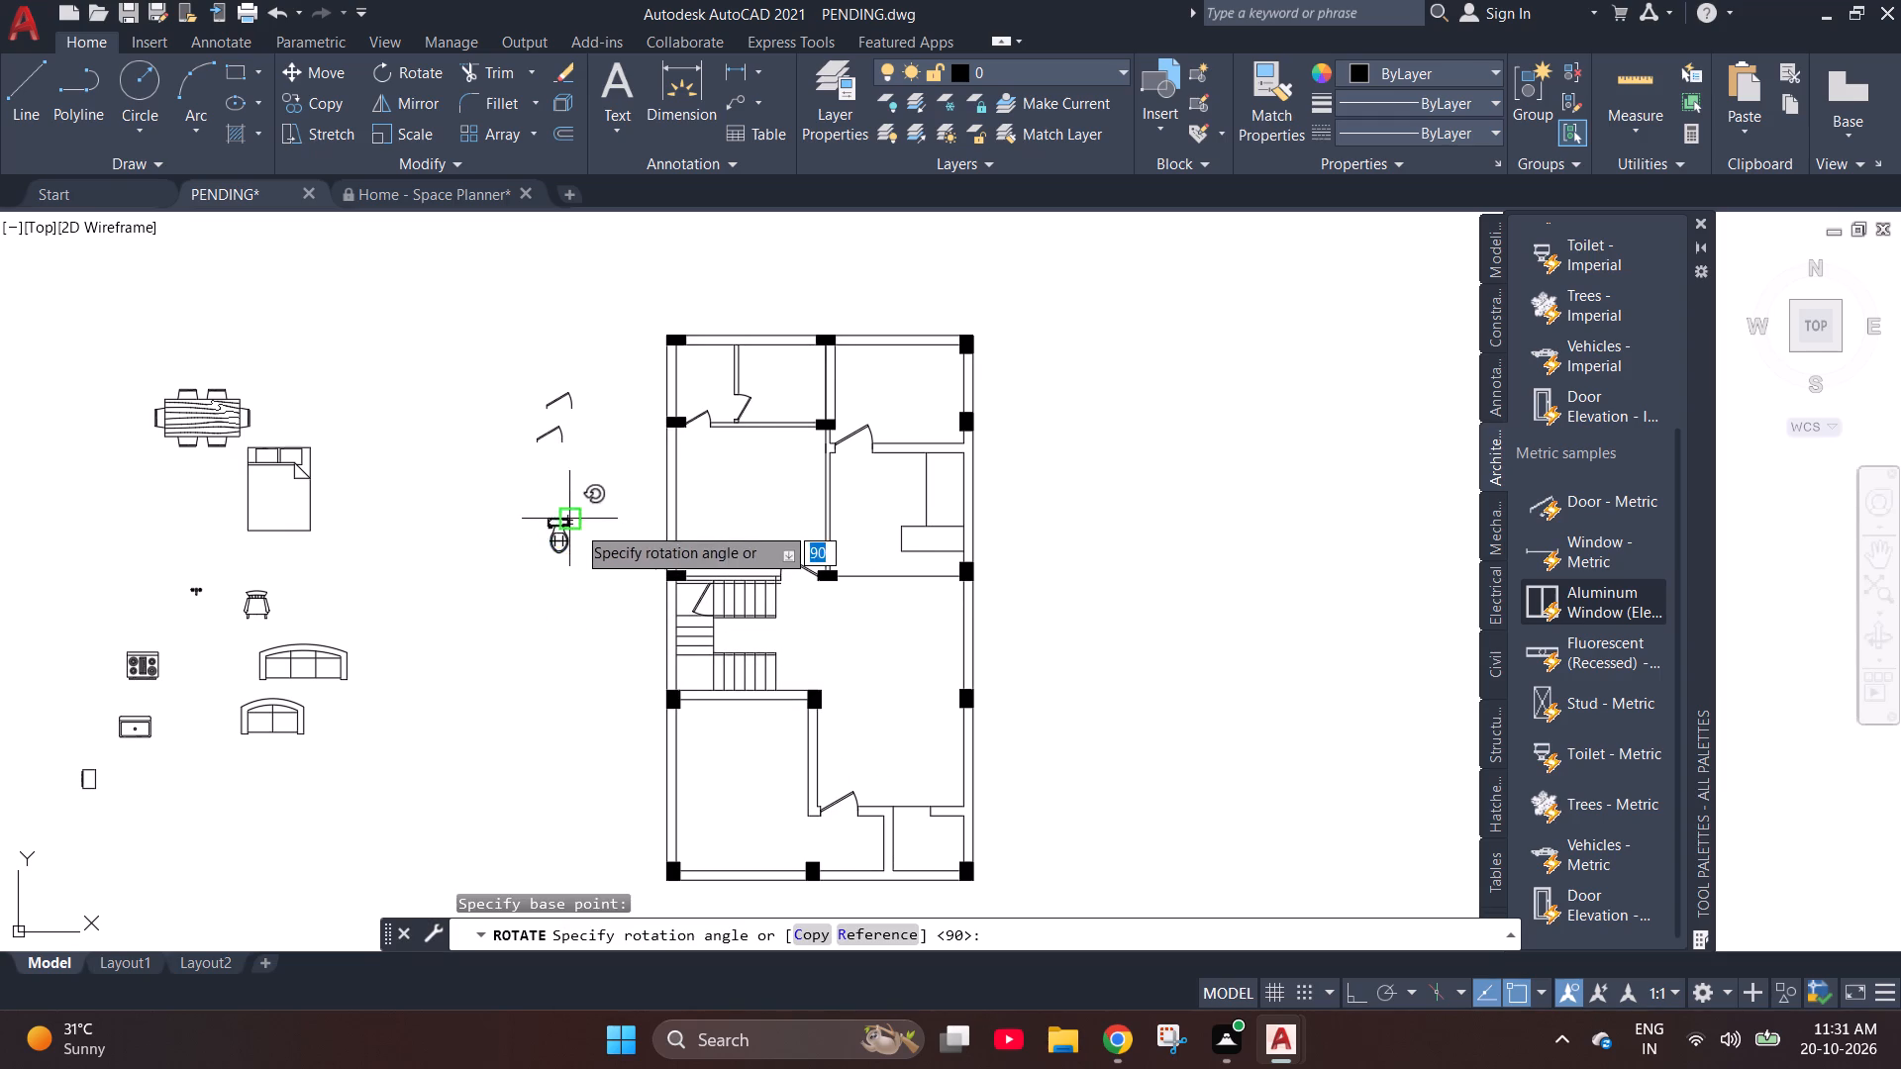
pyautogui.press('F8')
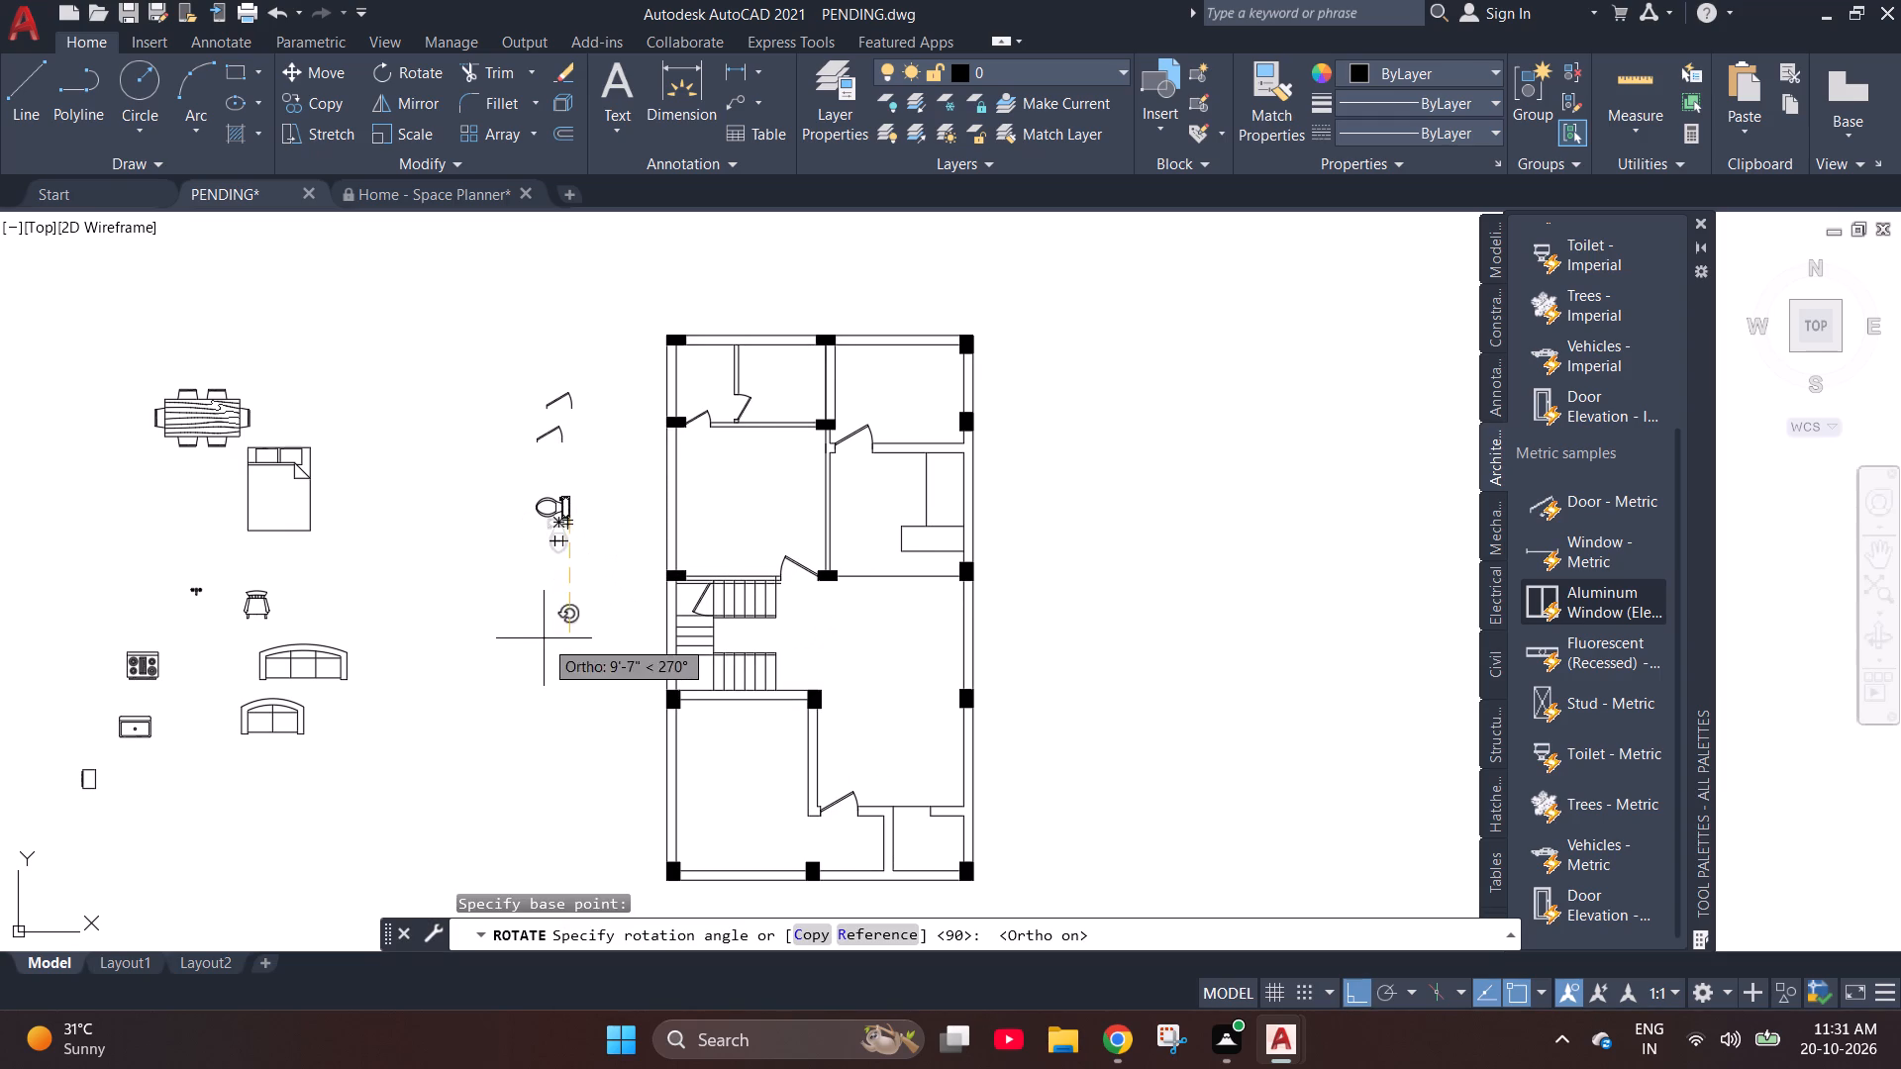
pyautogui.click(544, 638)
# Copy the rotated toilet into the upper-left bathroom, with its tank against the right wall near the top column.
pyautogui.moveTo(610, 561); pyautogui.dragTo(602, 550)
pyautogui.click(492, 487)
pyautogui.write('co')
pyautogui.press('Return')
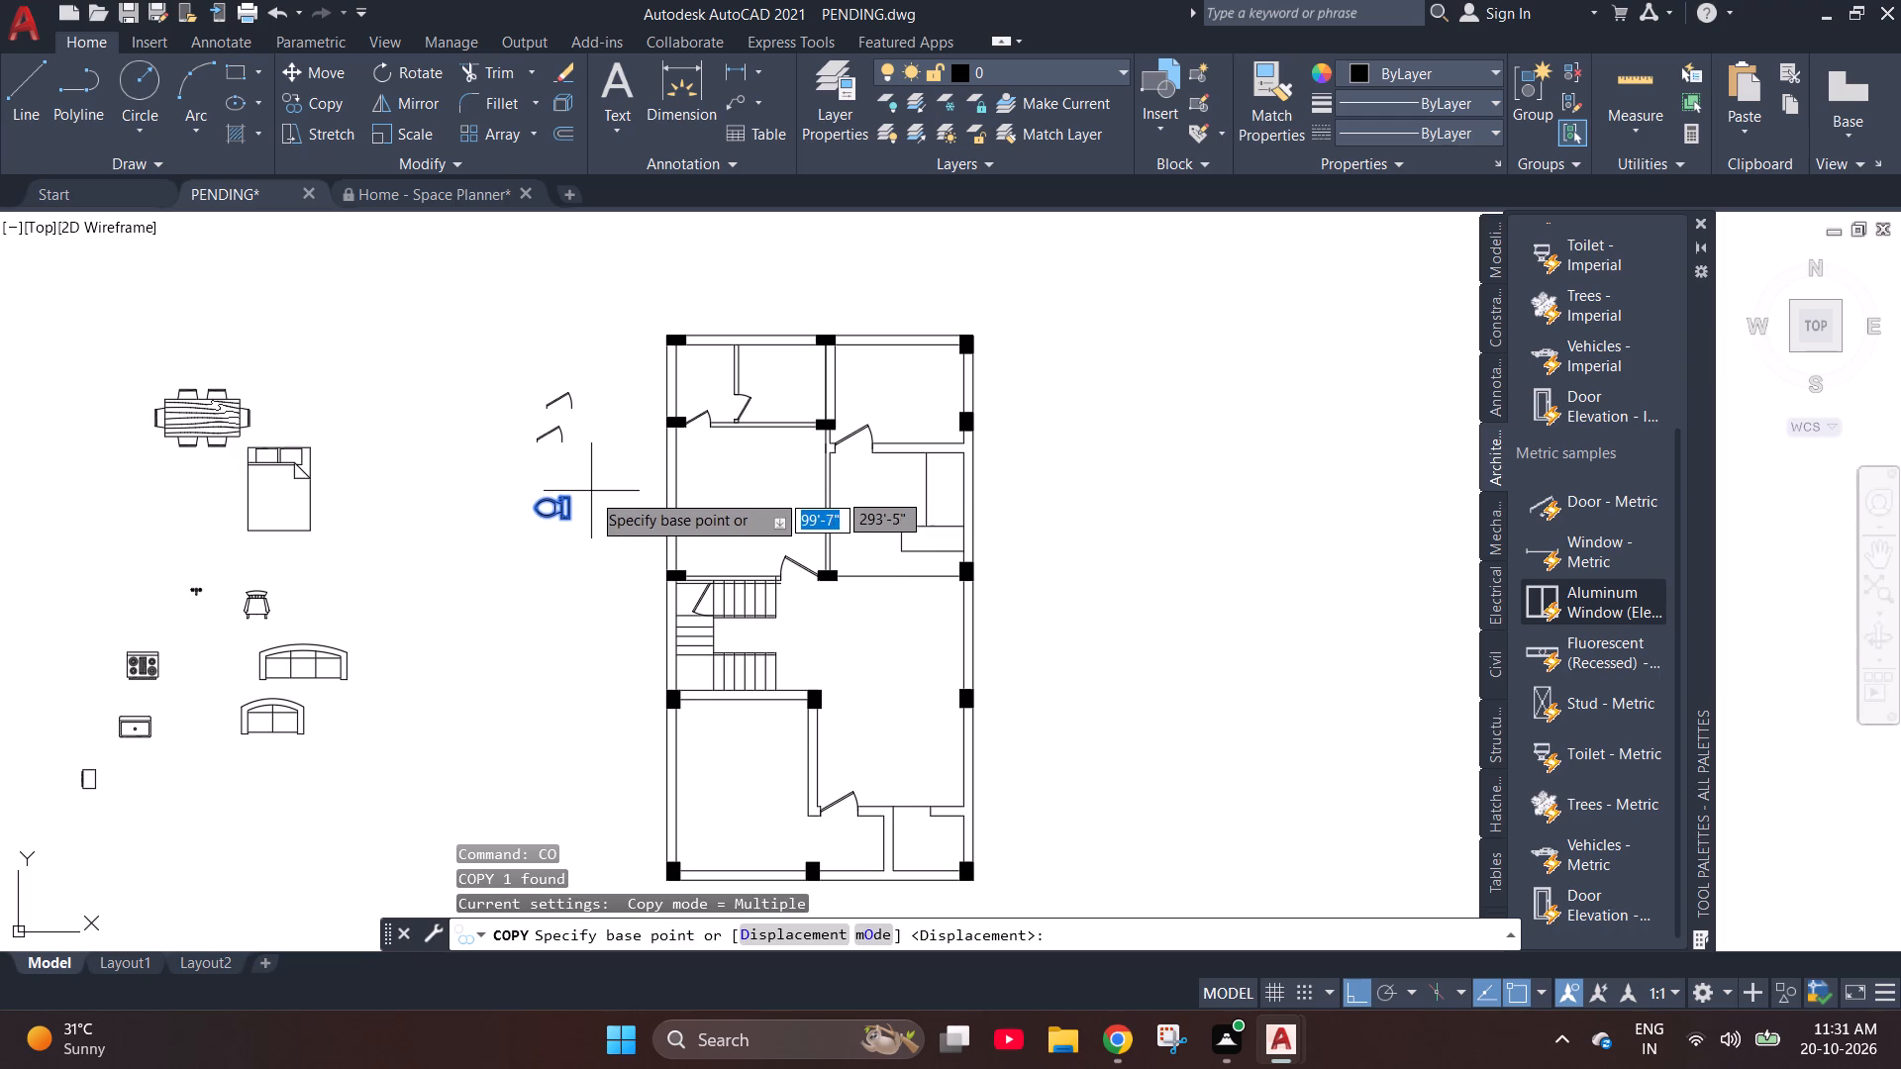
pyautogui.click(573, 497)
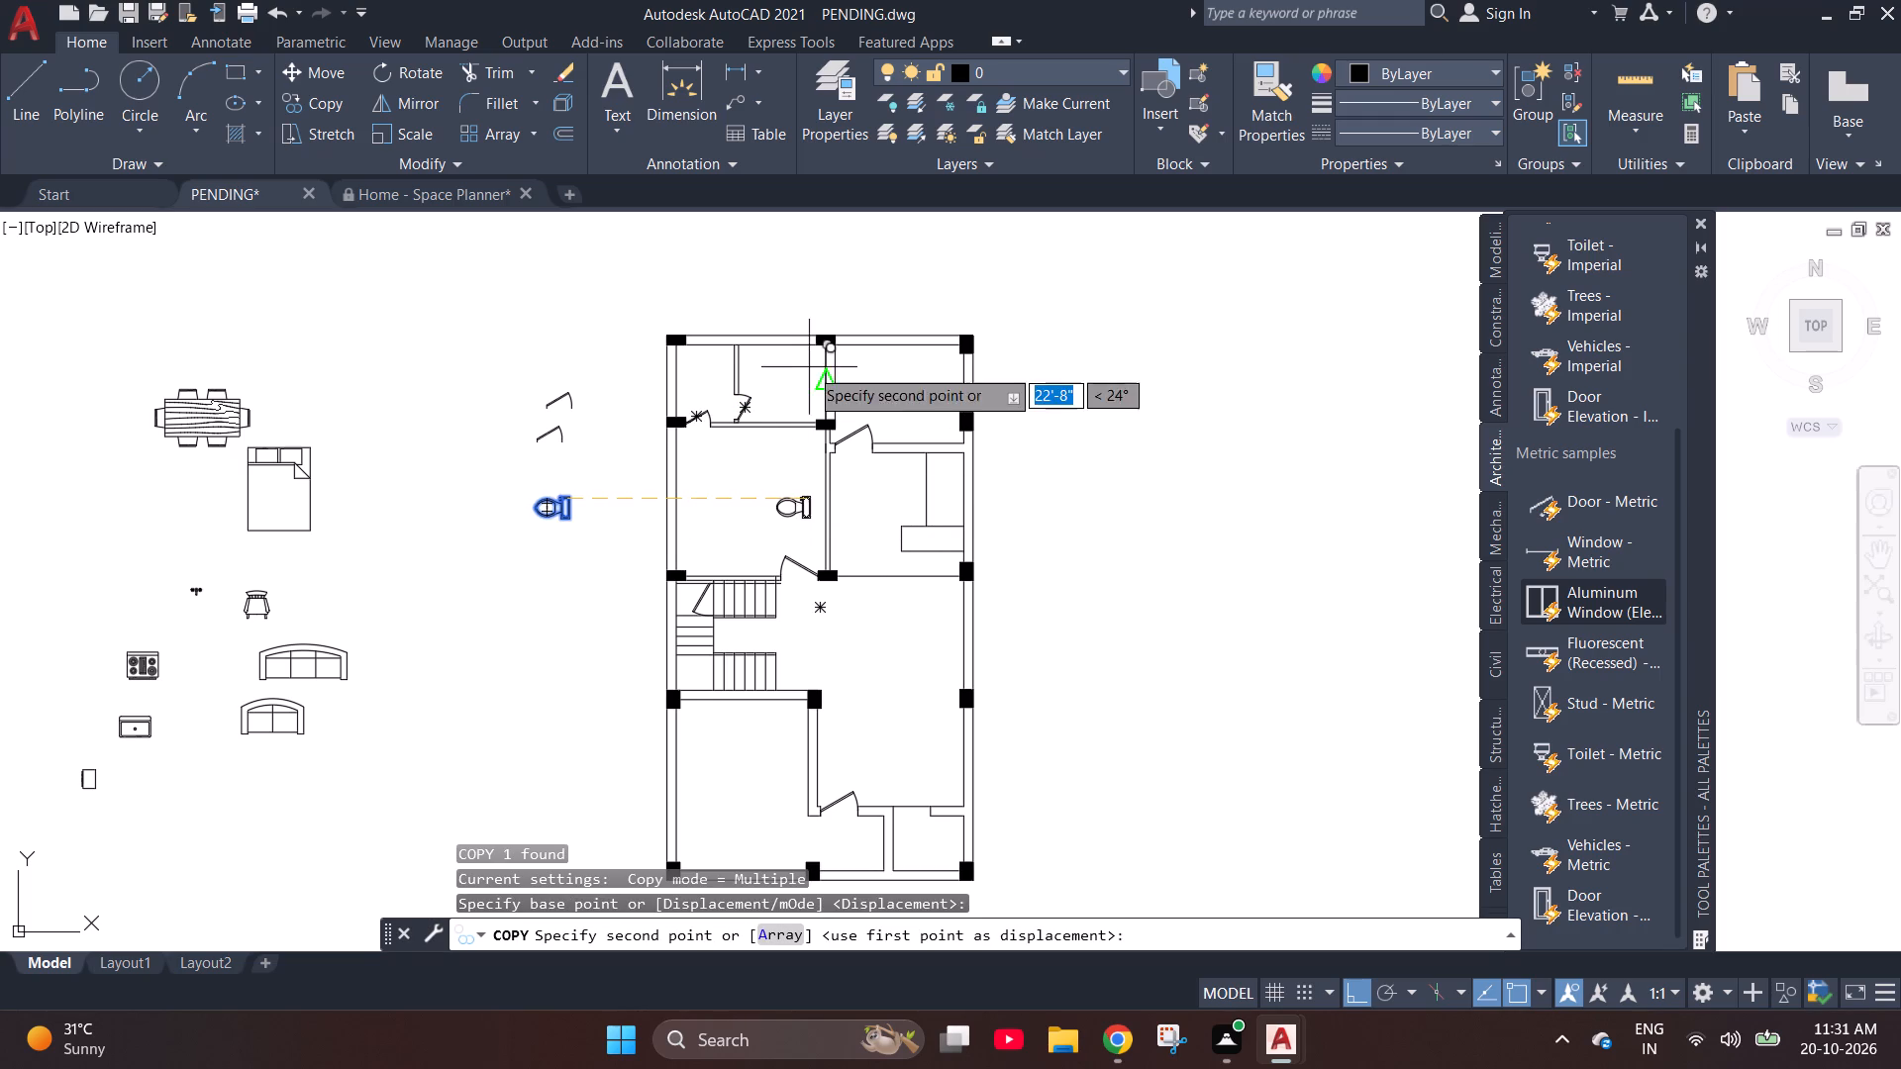
pyautogui.press('F8')
pyautogui.scroll(4, 779, 360)
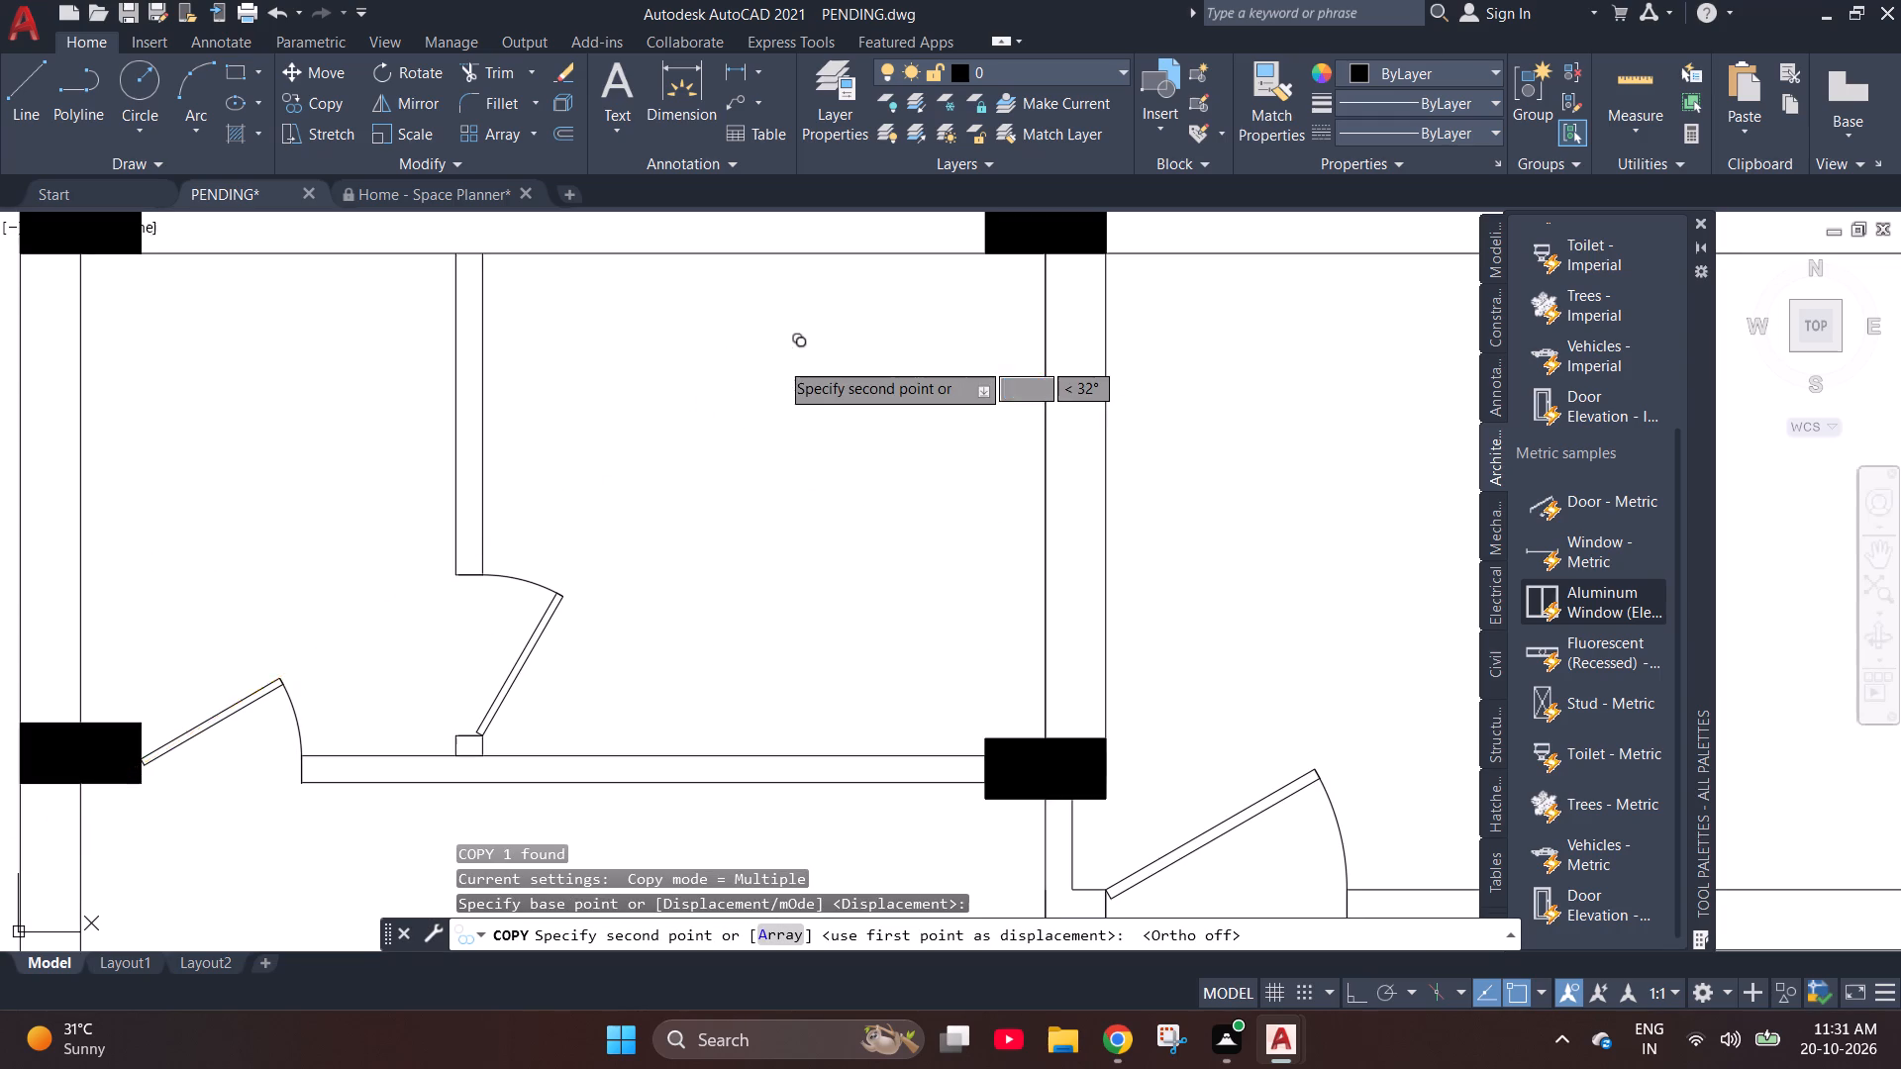
pyautogui.click(1025, 342)
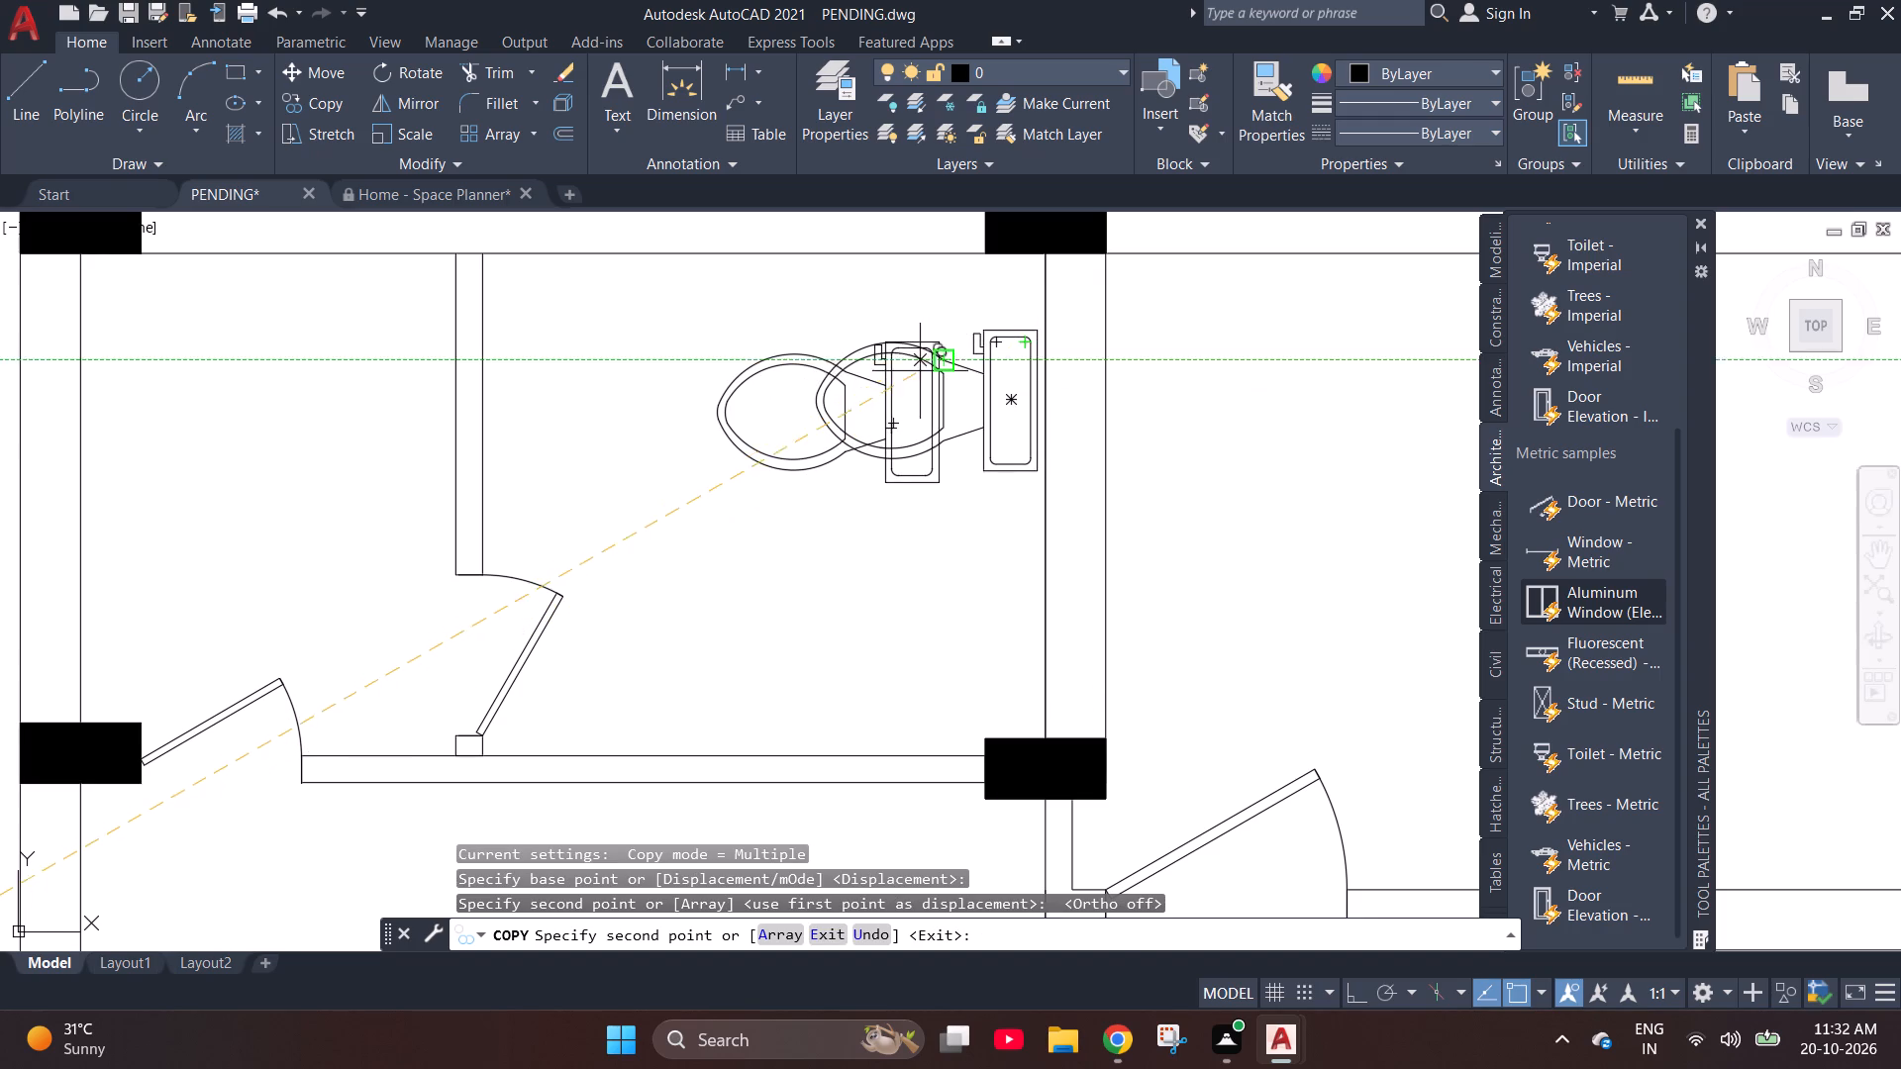
pyautogui.press('Escape')
# Rotate the queen bed block 90° about its pillow-end corner with Ortho on, so the pillows are on the left.
pyautogui.scroll(-1, 946, 509)
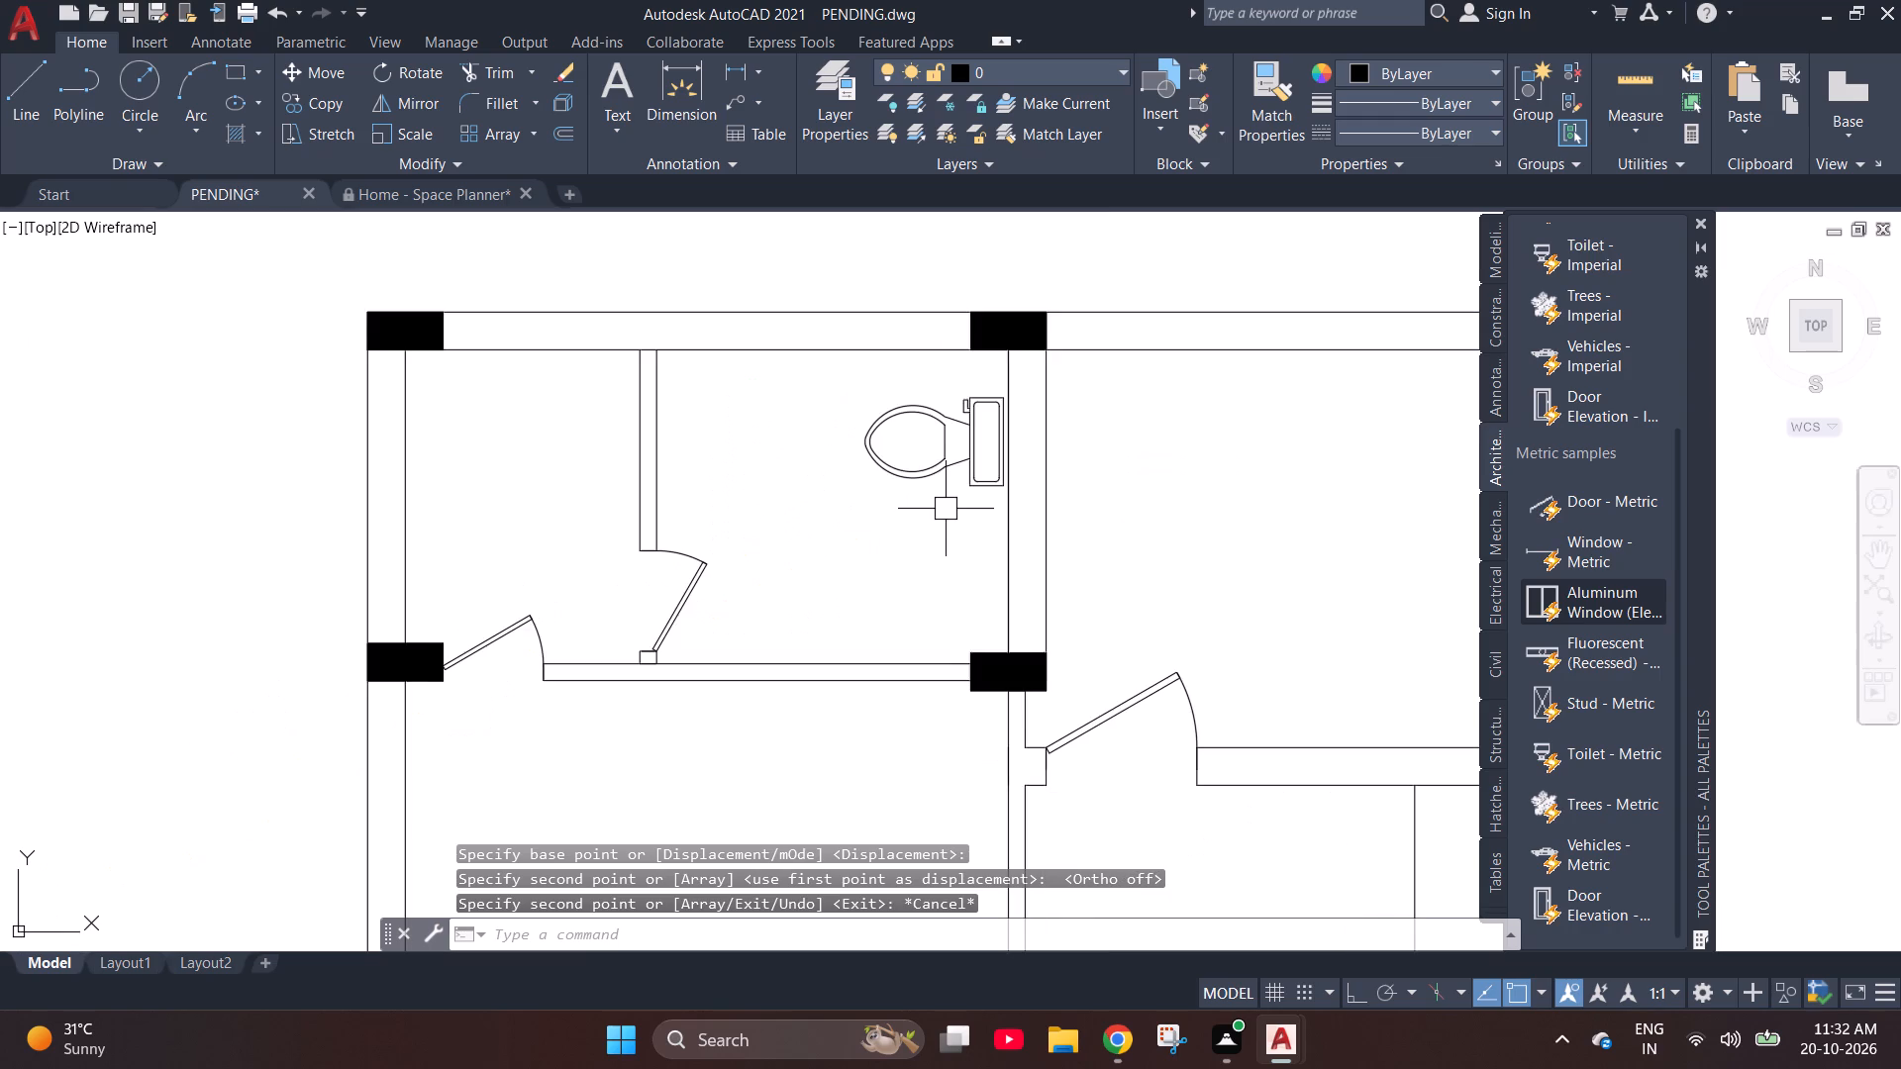
pyautogui.scroll(-2, 946, 509)
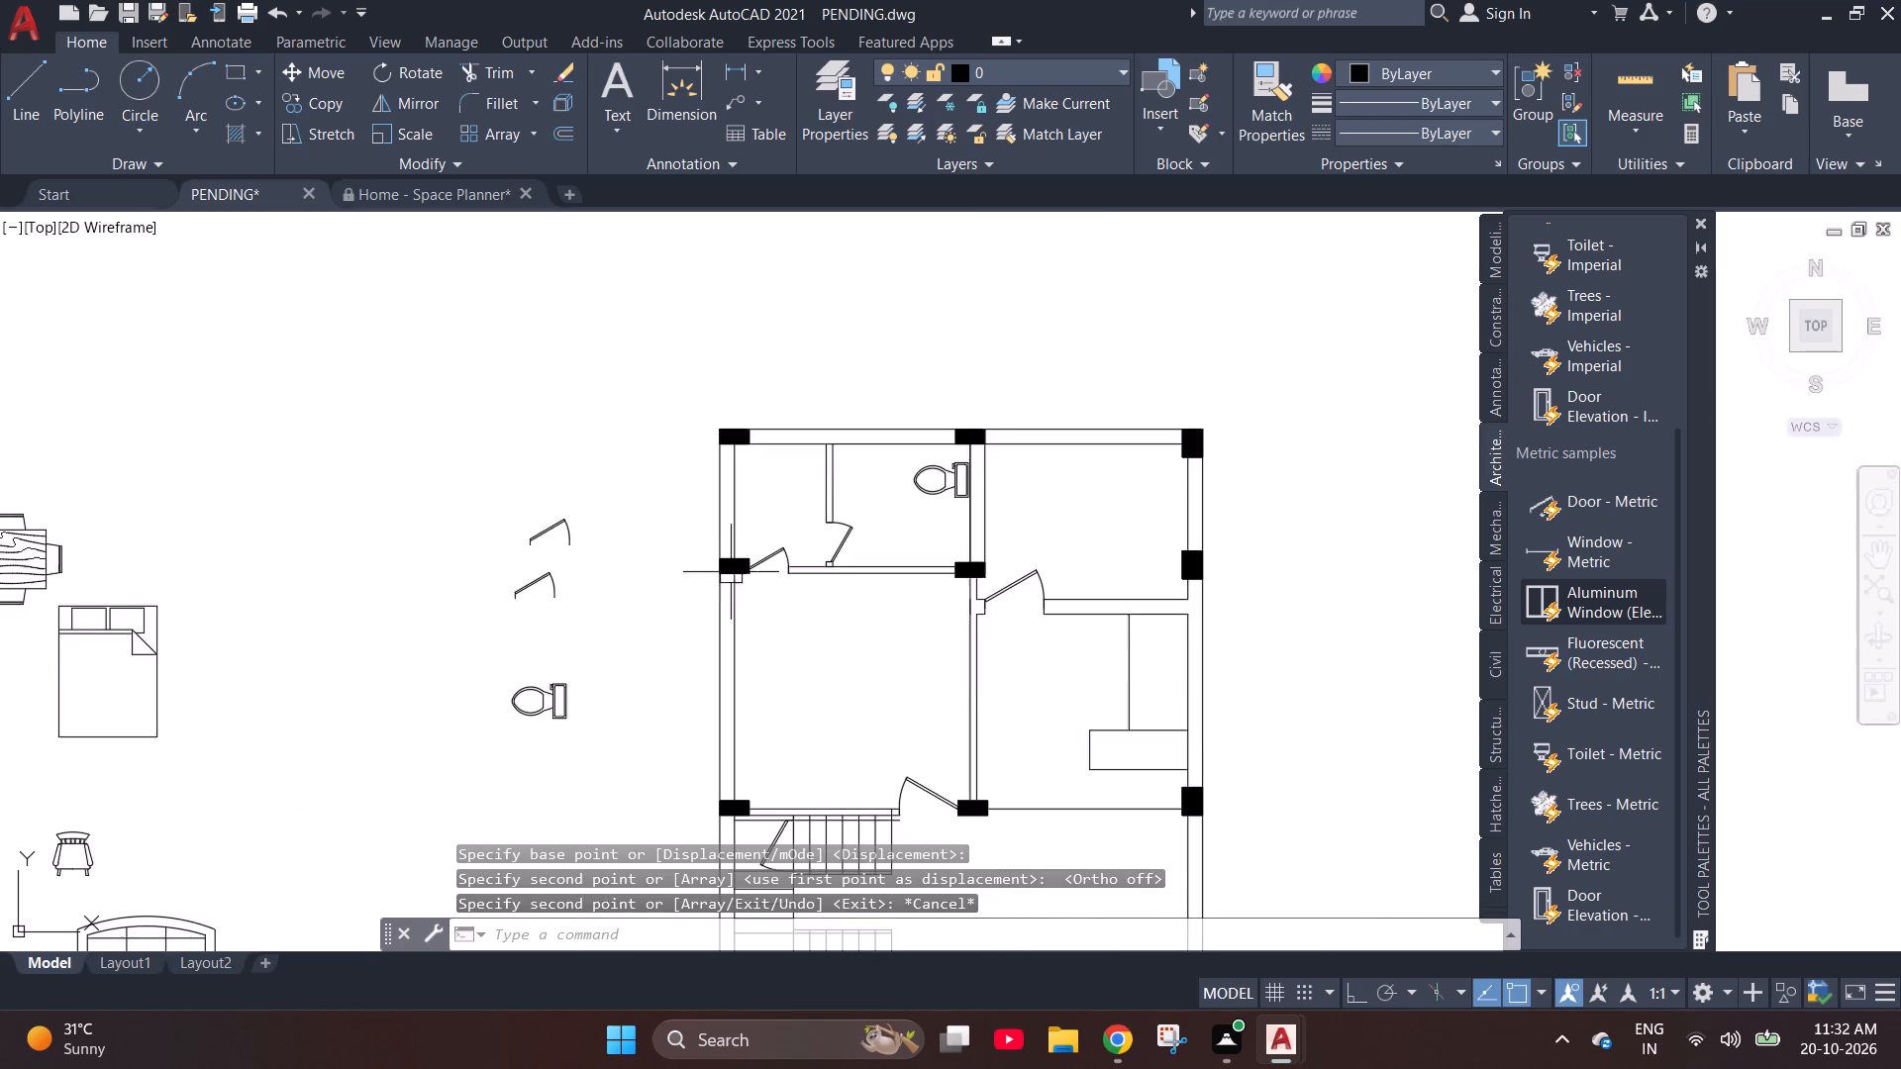
pyautogui.scroll(-1, 574, 608)
pyautogui.click(296, 660)
pyautogui.click(313, 615)
pyautogui.click(310, 606)
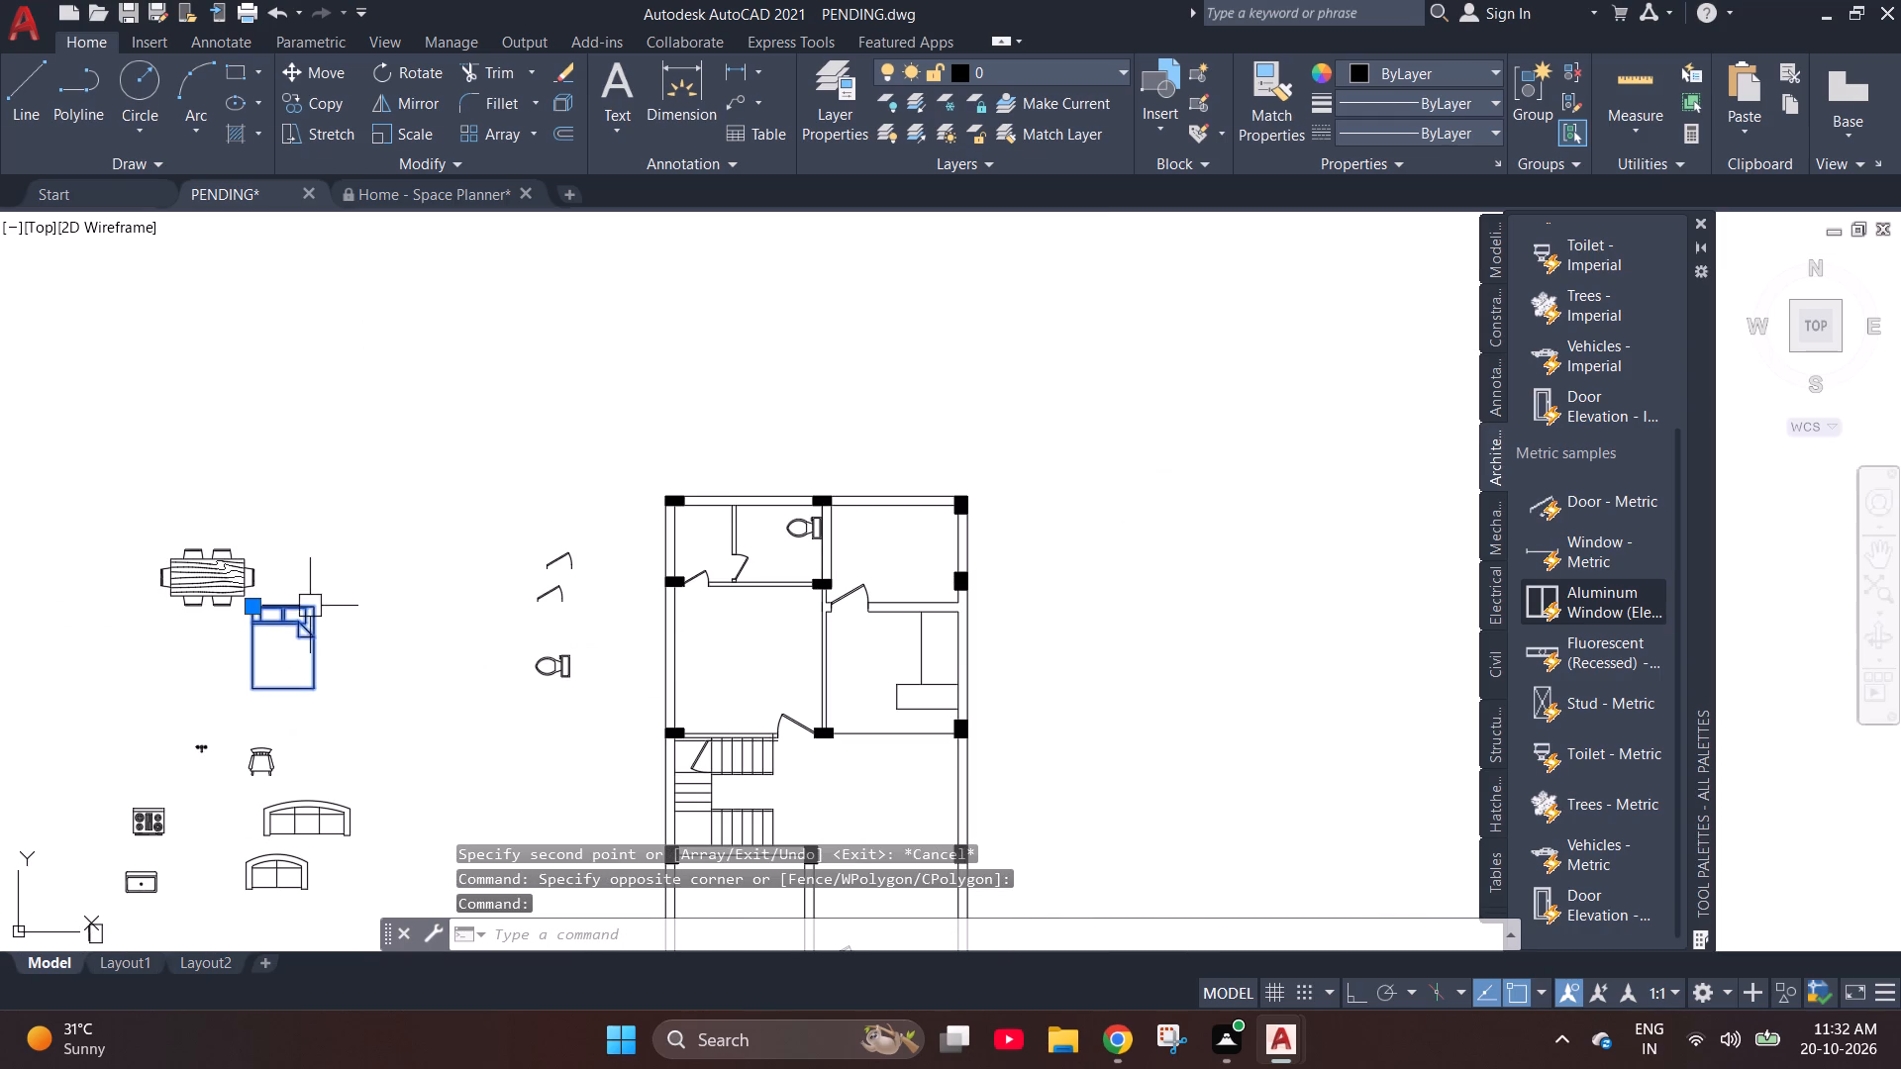
pyautogui.rightClick(250, 605)
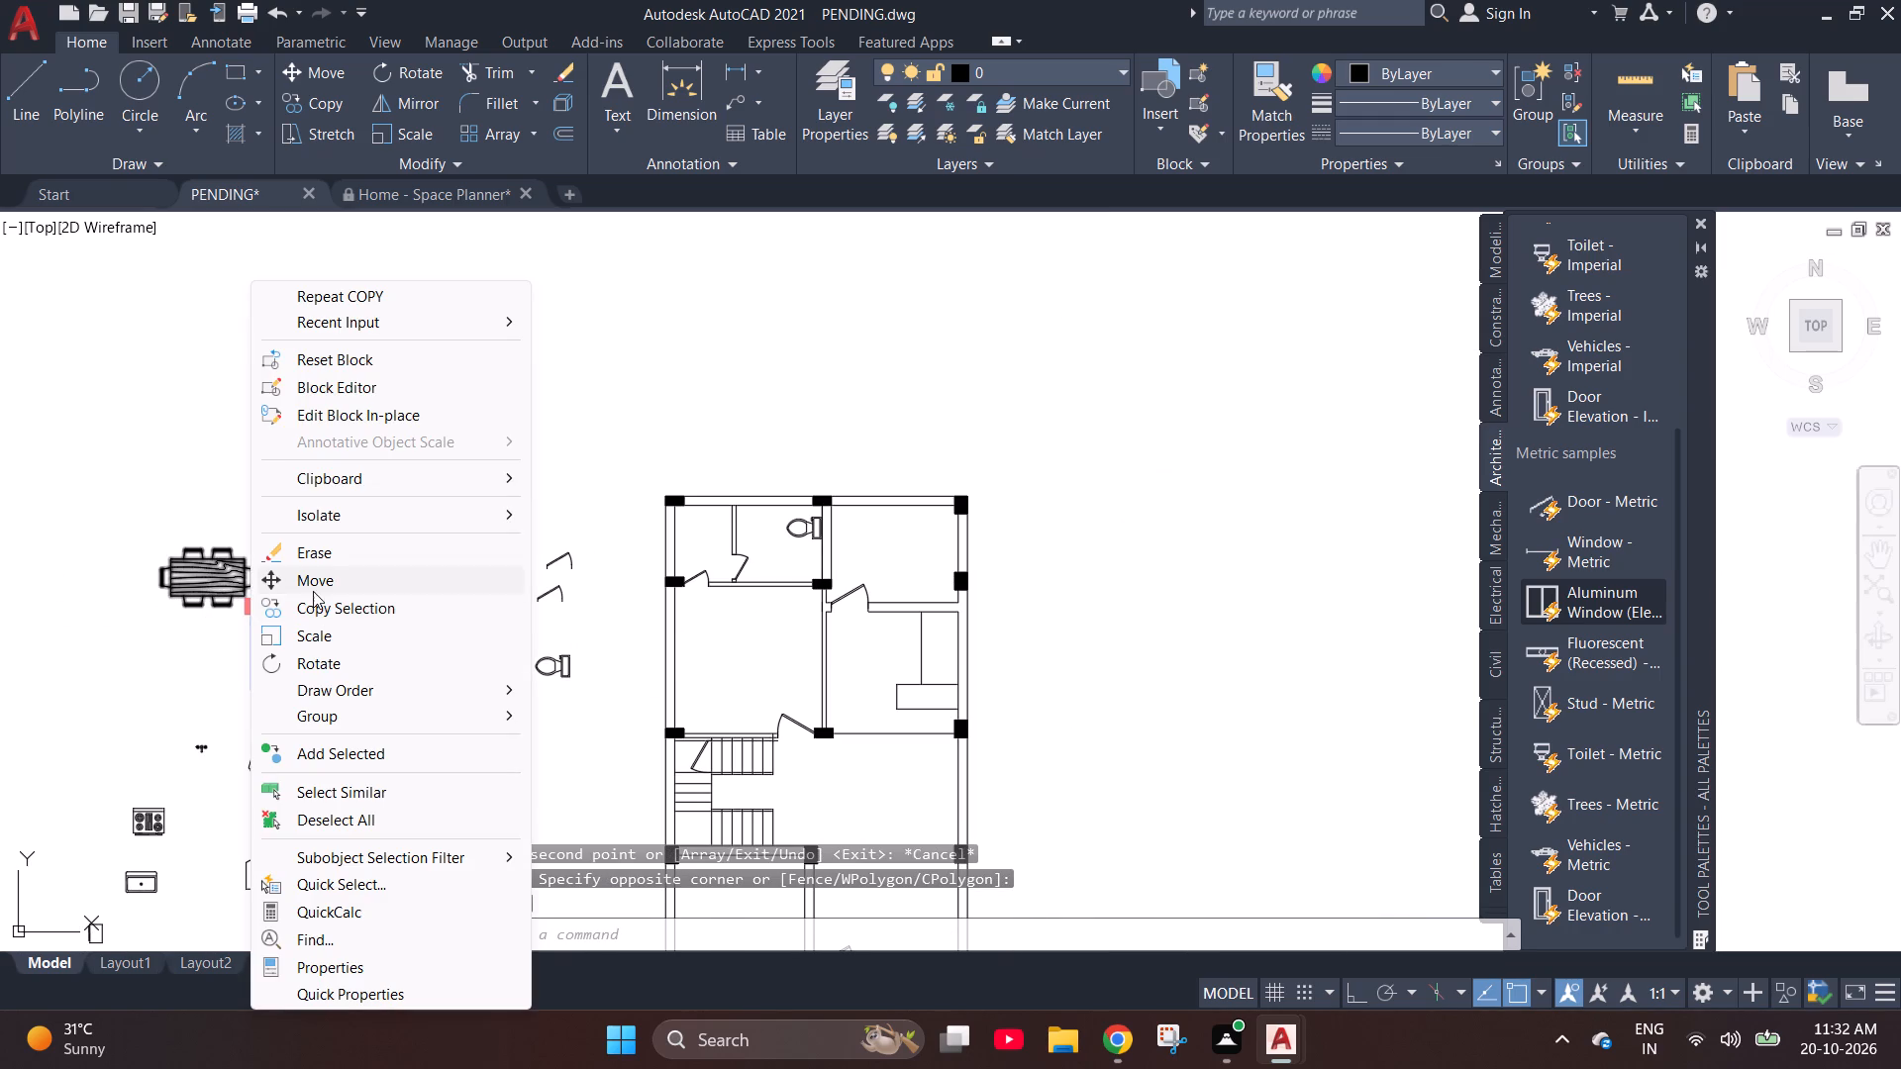
pyautogui.click(342, 655)
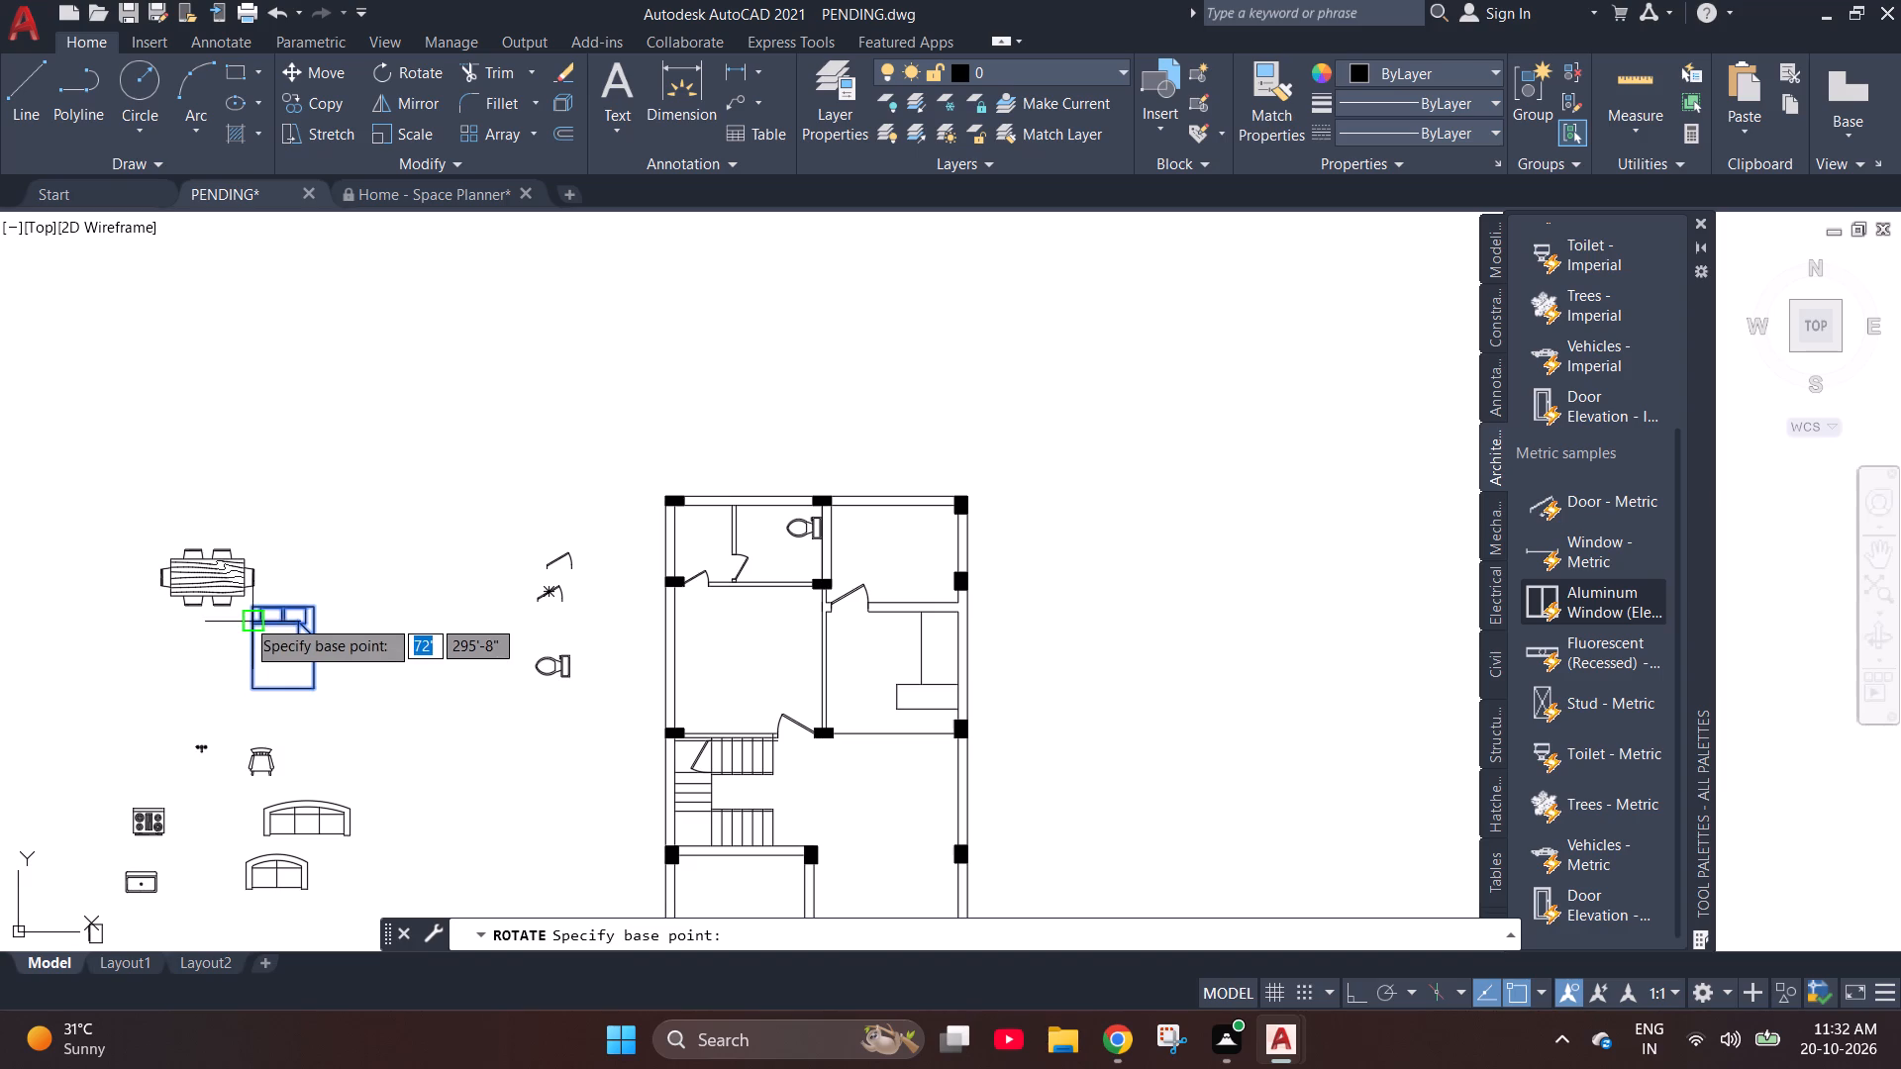
pyautogui.click(251, 608)
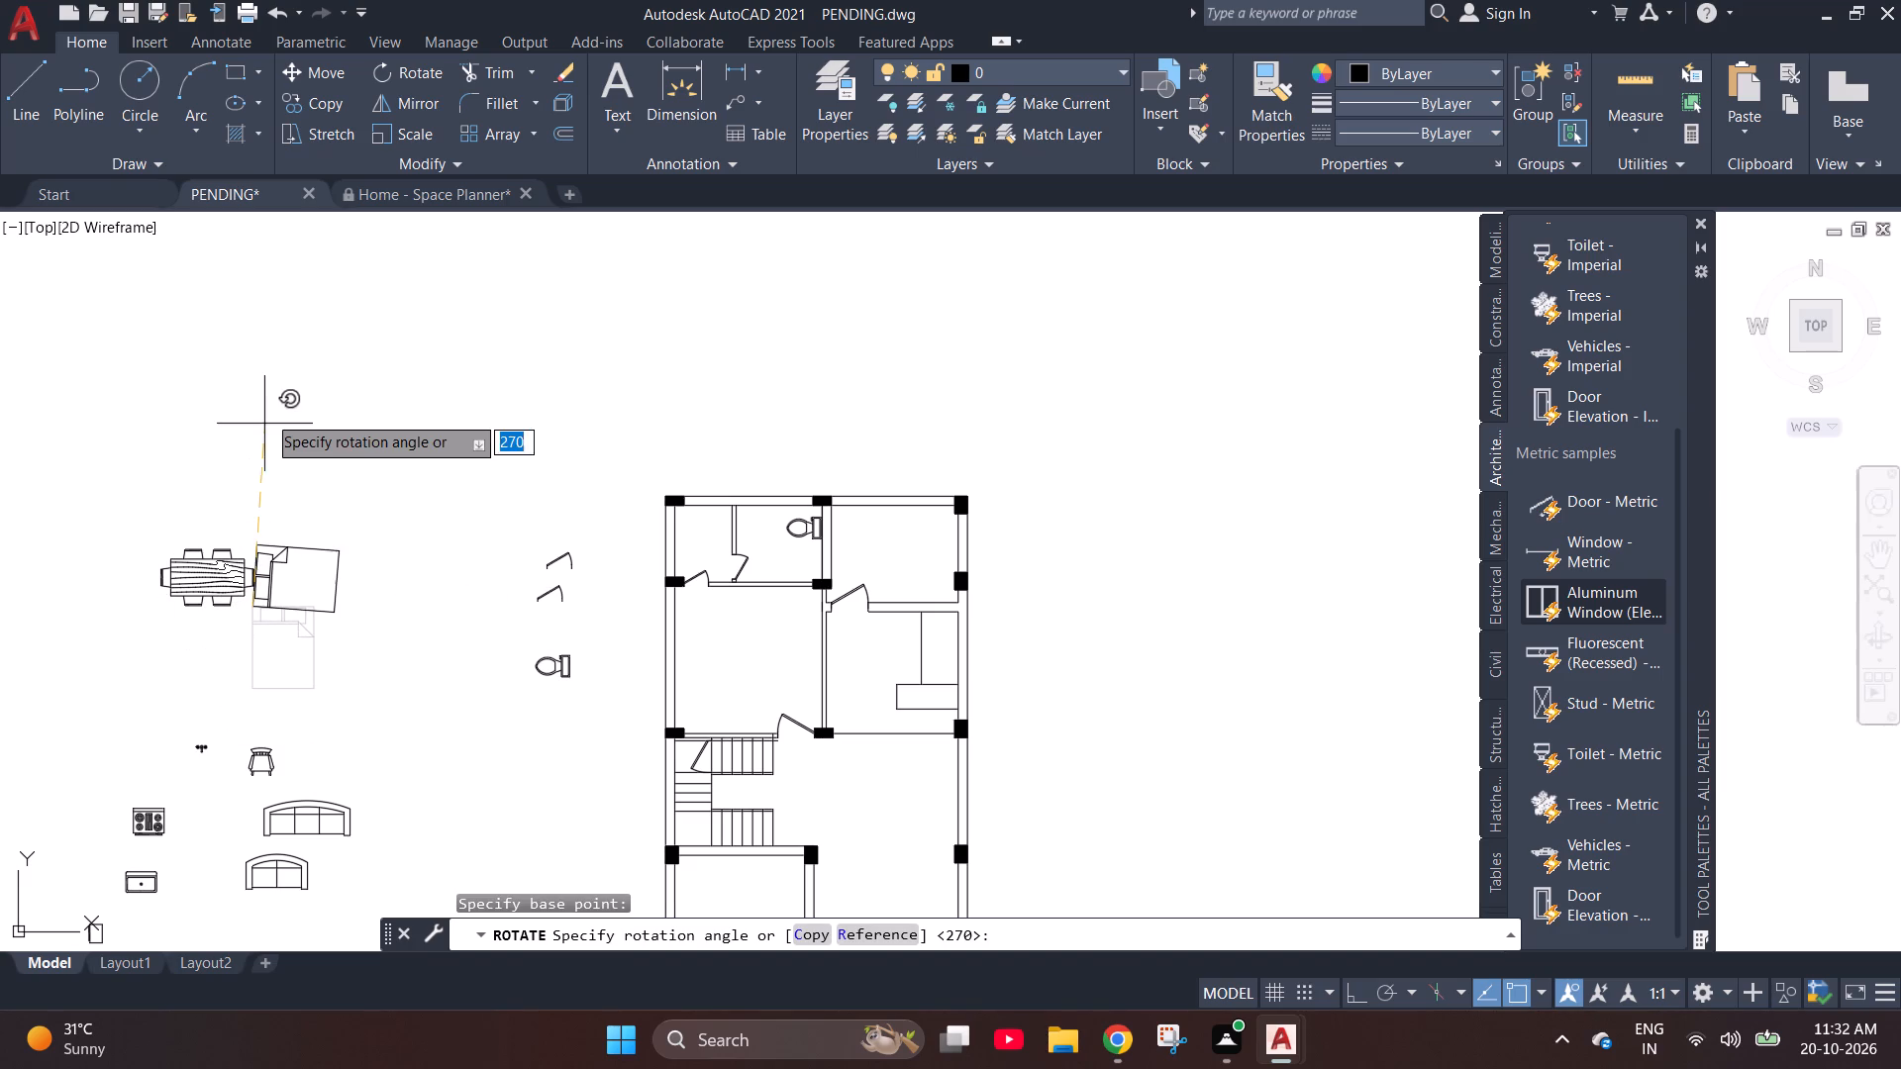
pyautogui.press('F8')
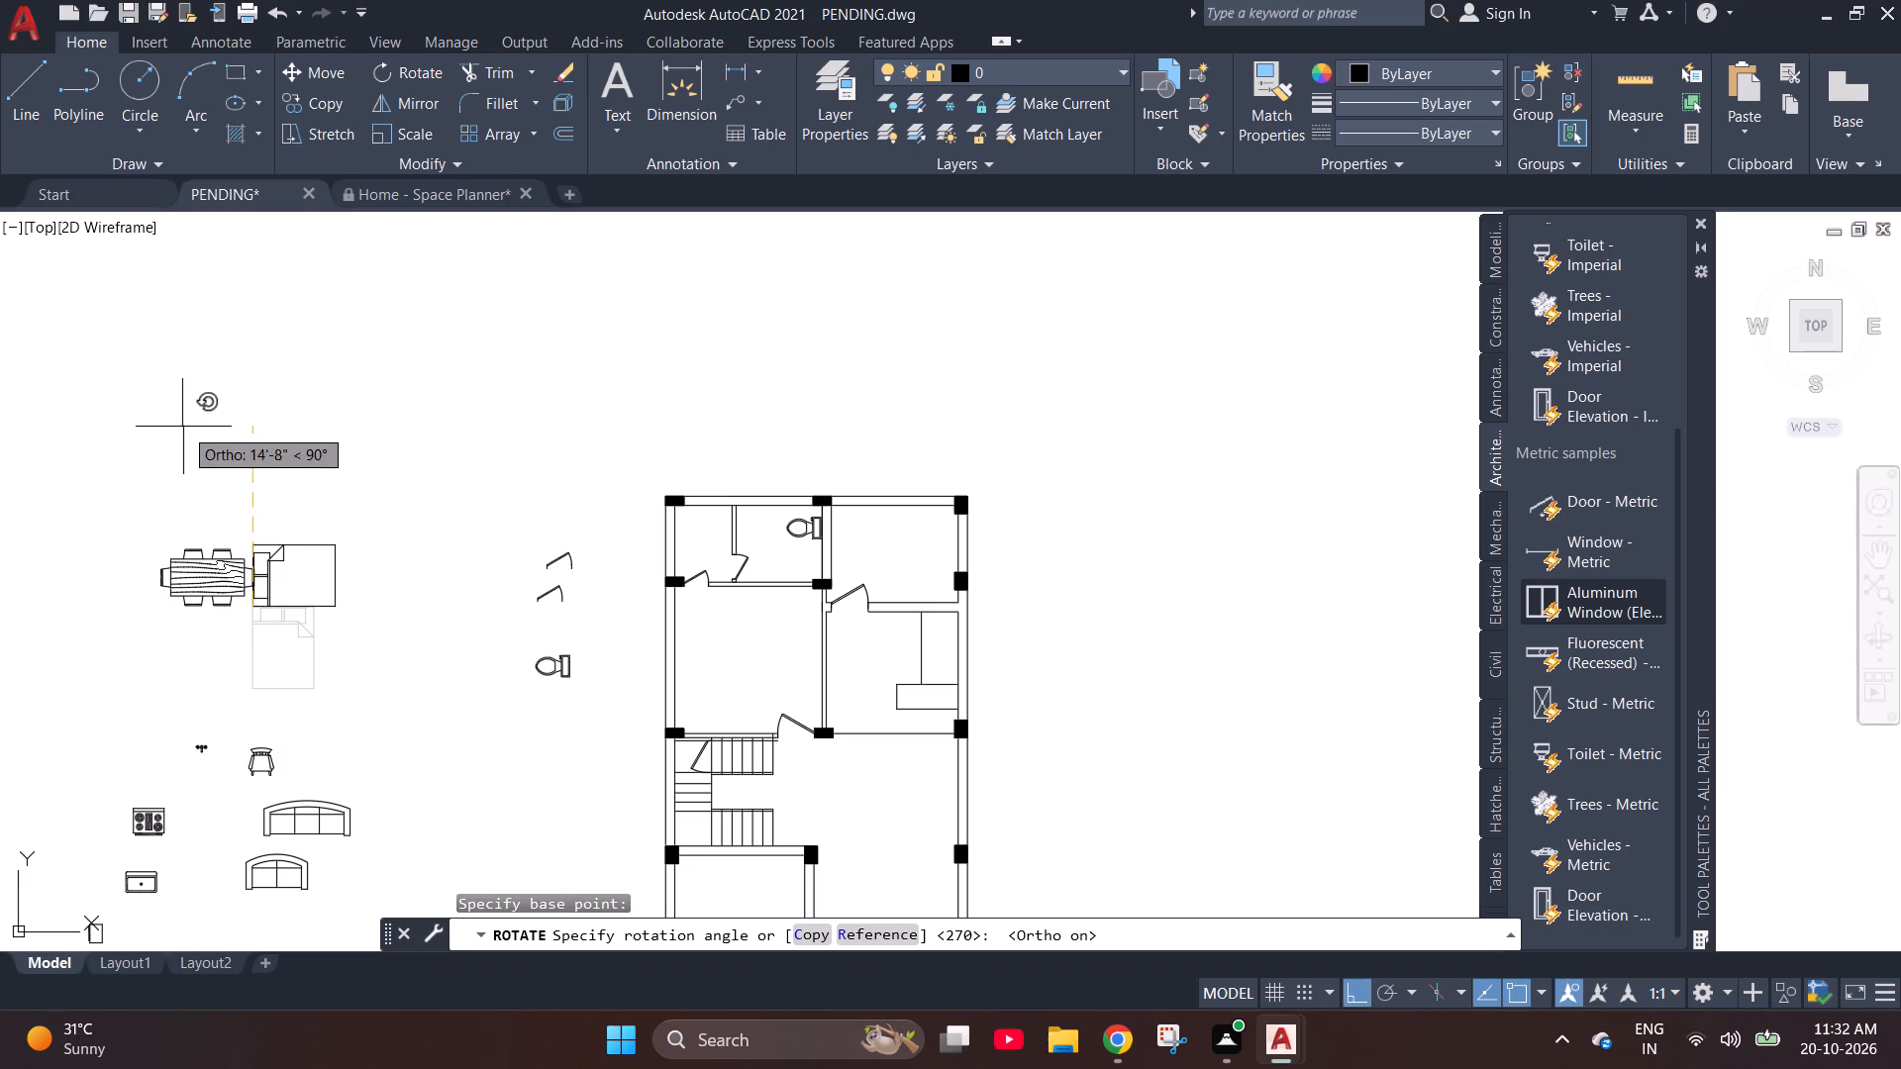
pyautogui.click(195, 424)
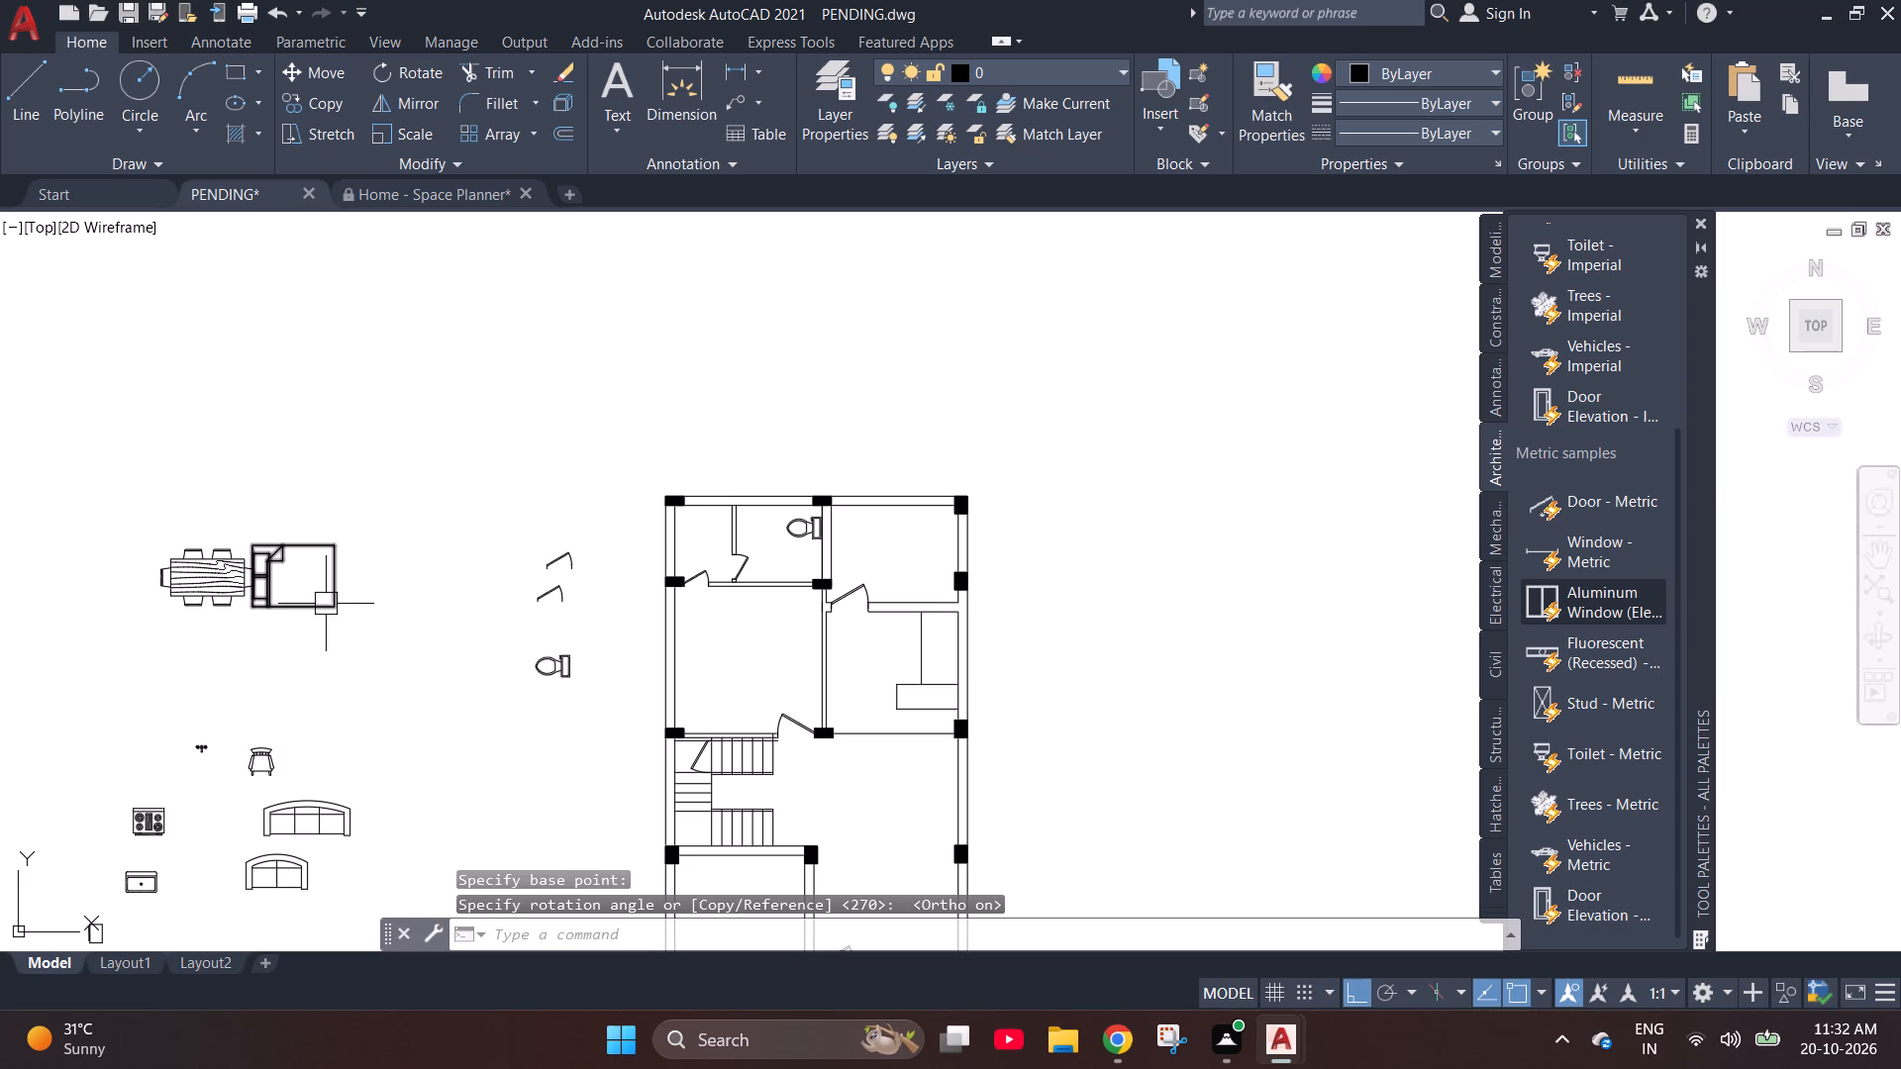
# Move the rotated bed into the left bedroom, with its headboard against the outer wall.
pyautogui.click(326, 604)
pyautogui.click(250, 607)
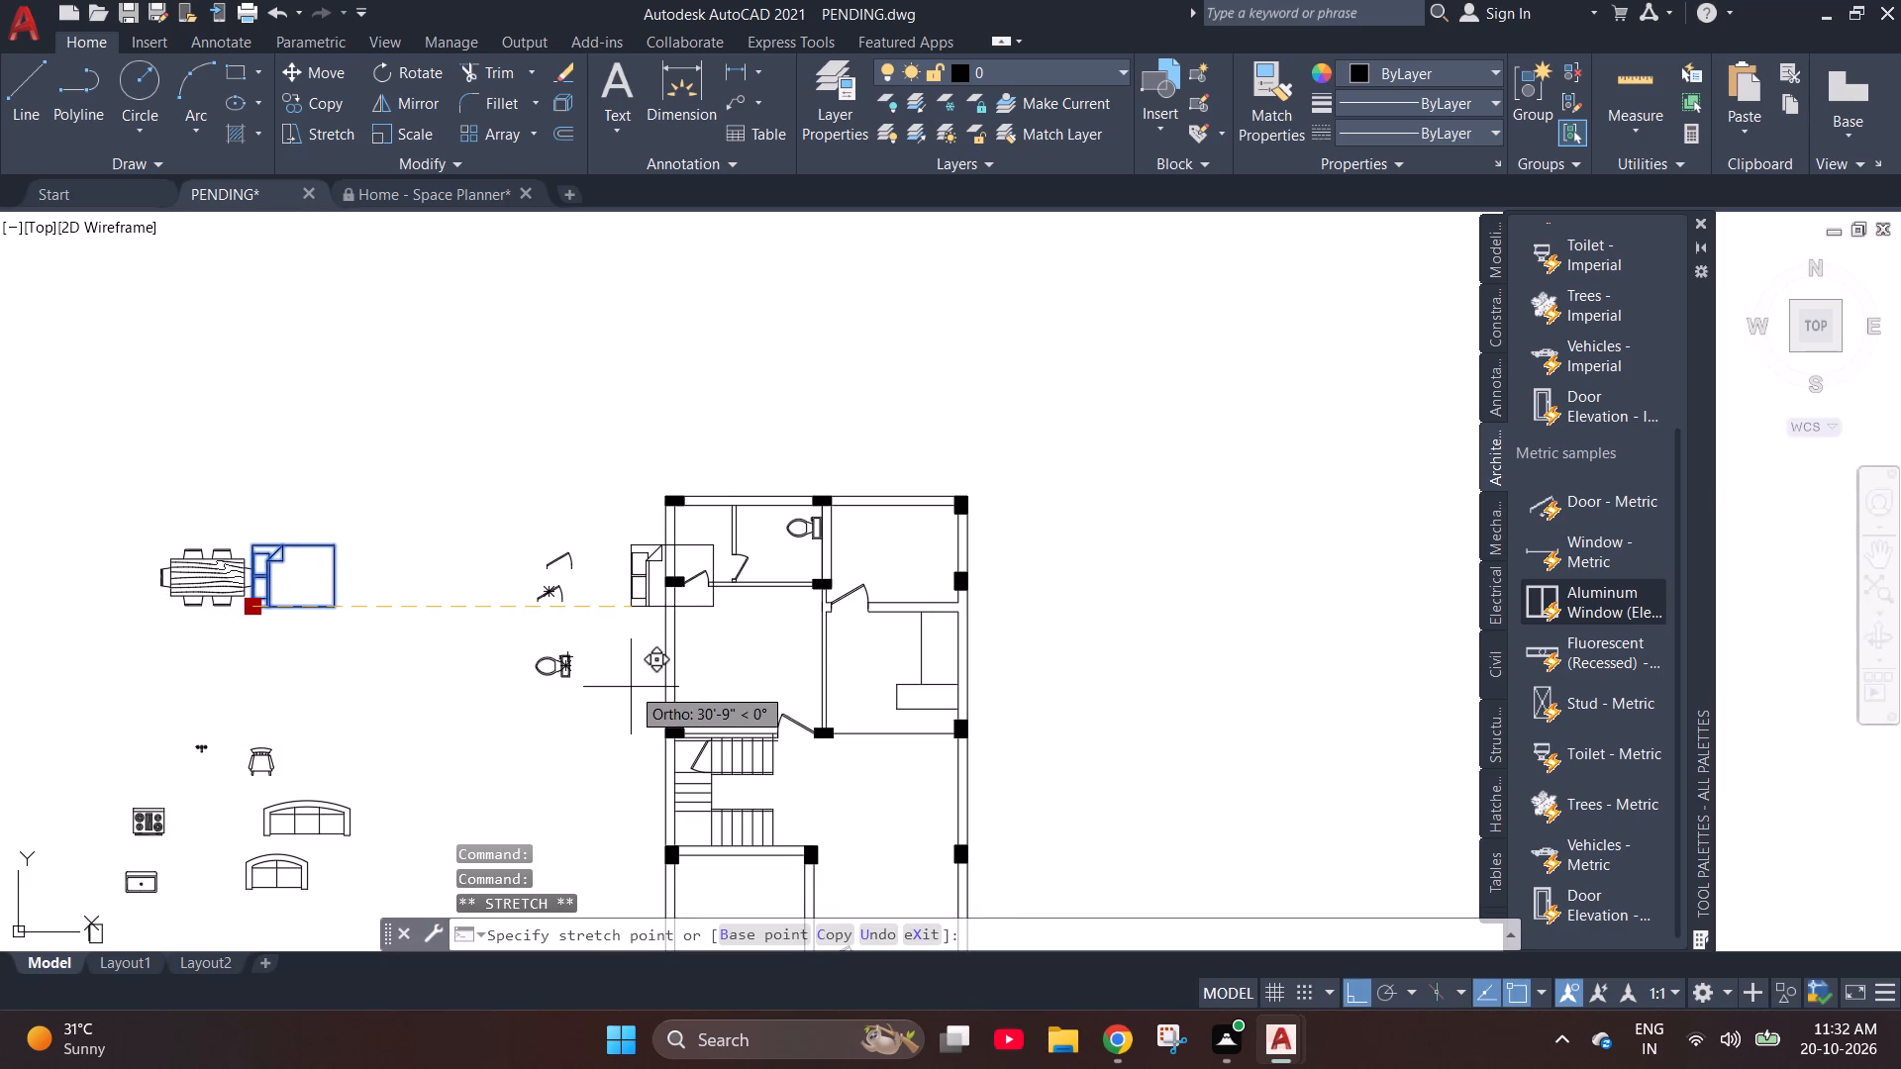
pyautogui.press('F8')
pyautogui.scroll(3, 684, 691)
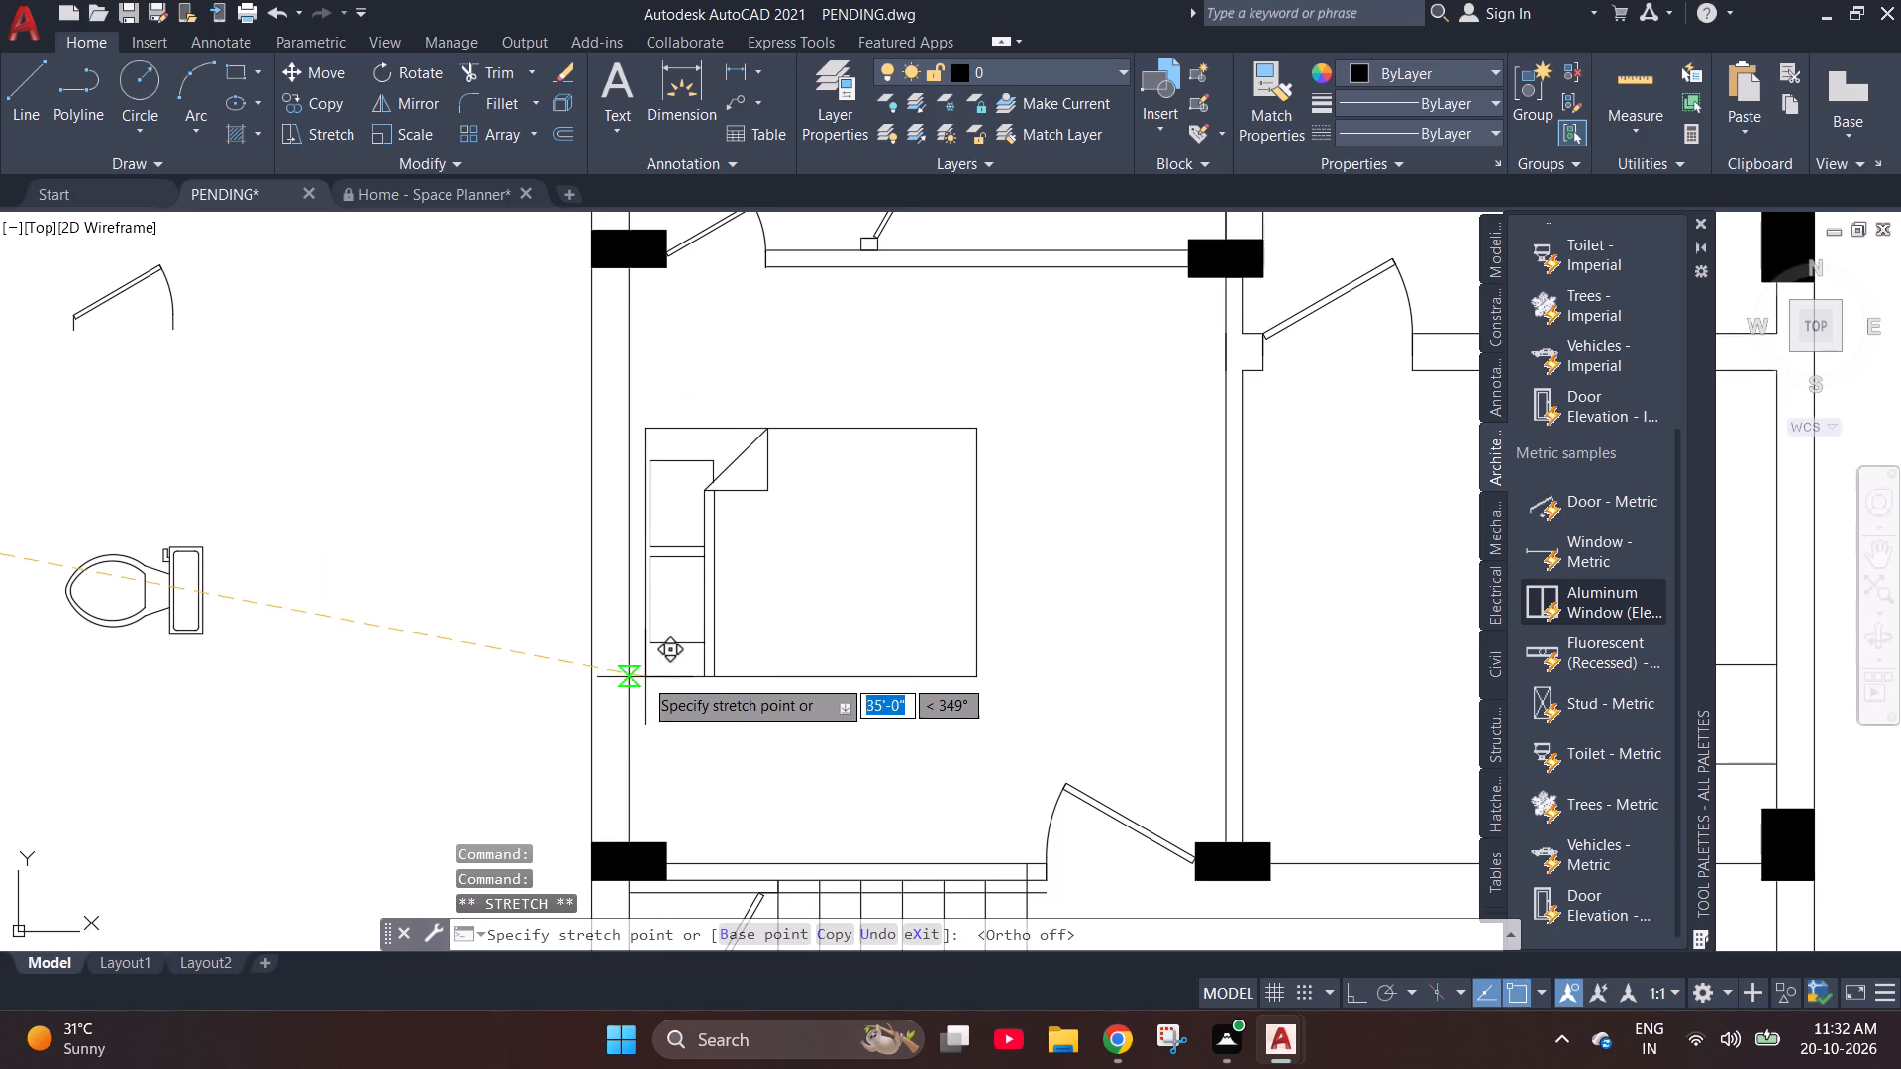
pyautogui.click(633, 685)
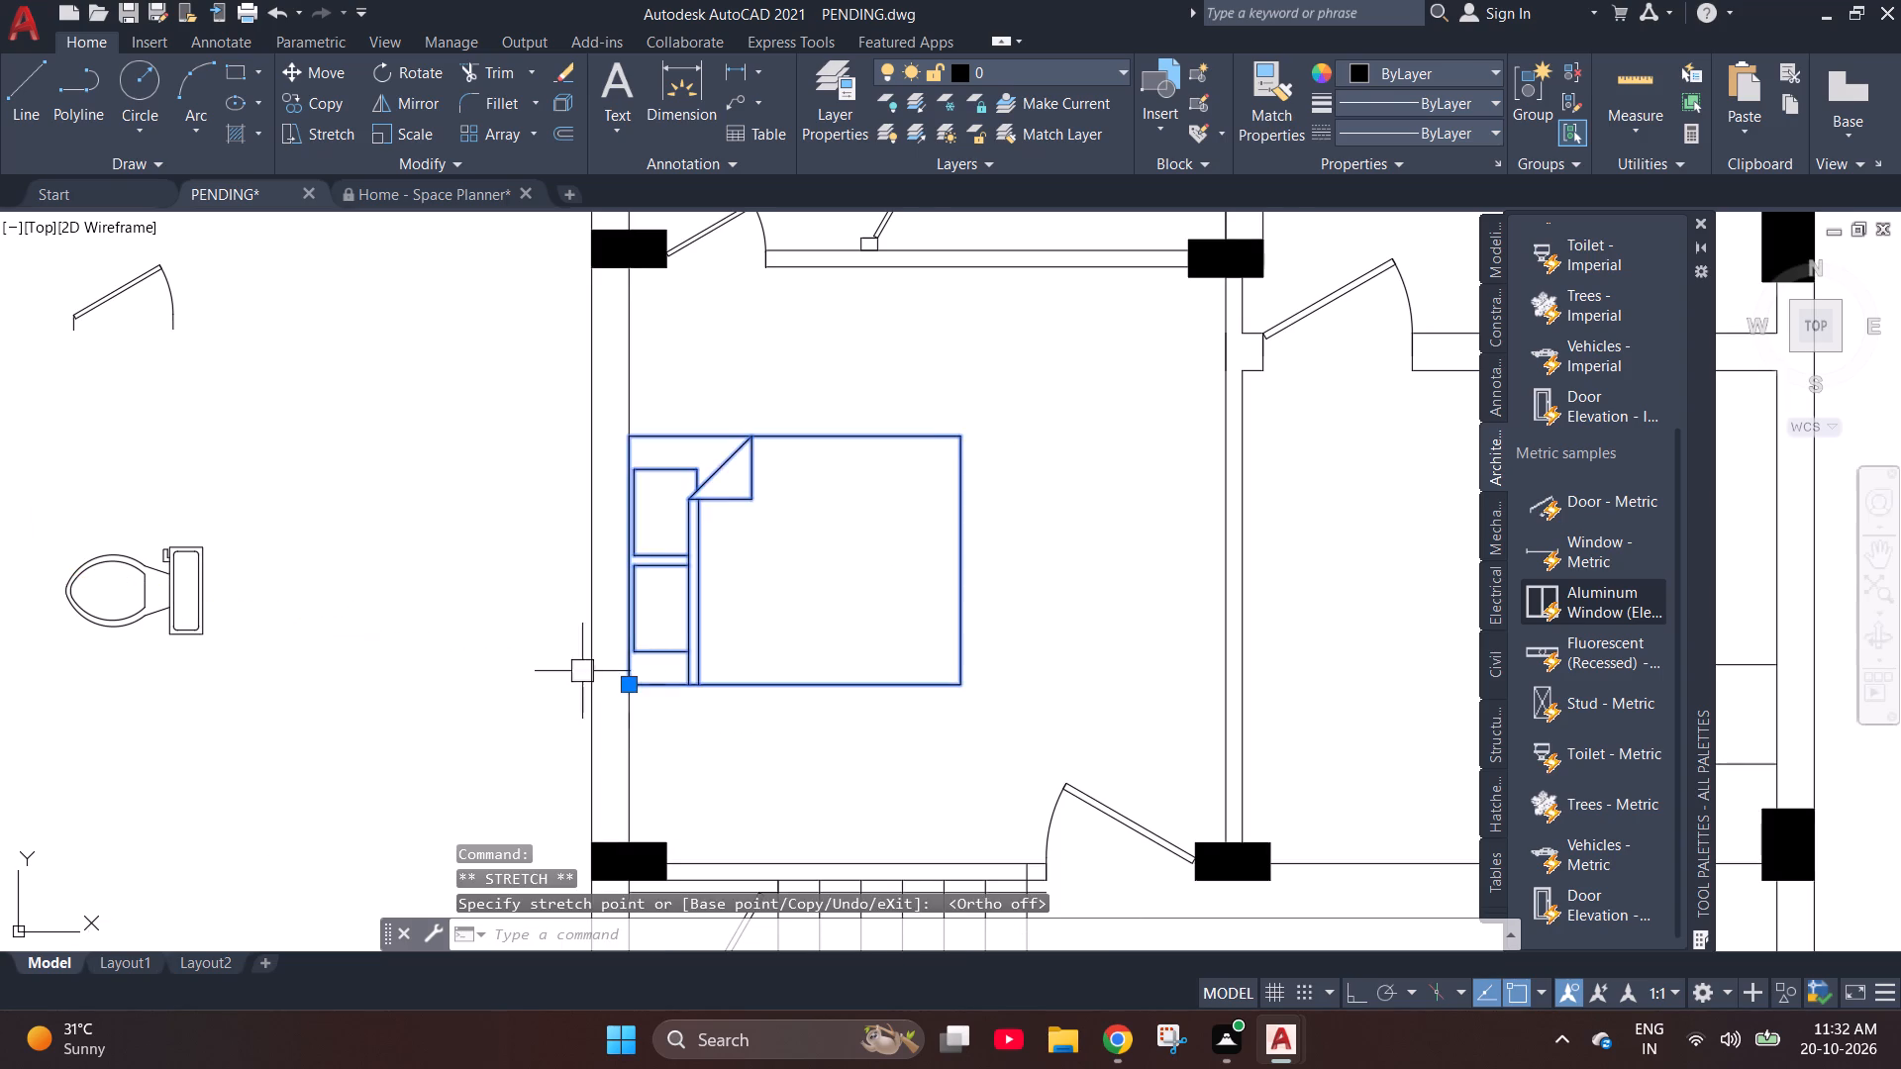
# Move the bed out of the left bedroom to the empty area left of the loose toilet.
pyautogui.scroll(-1, 444, 628)
pyautogui.scroll(-2, 728, 647)
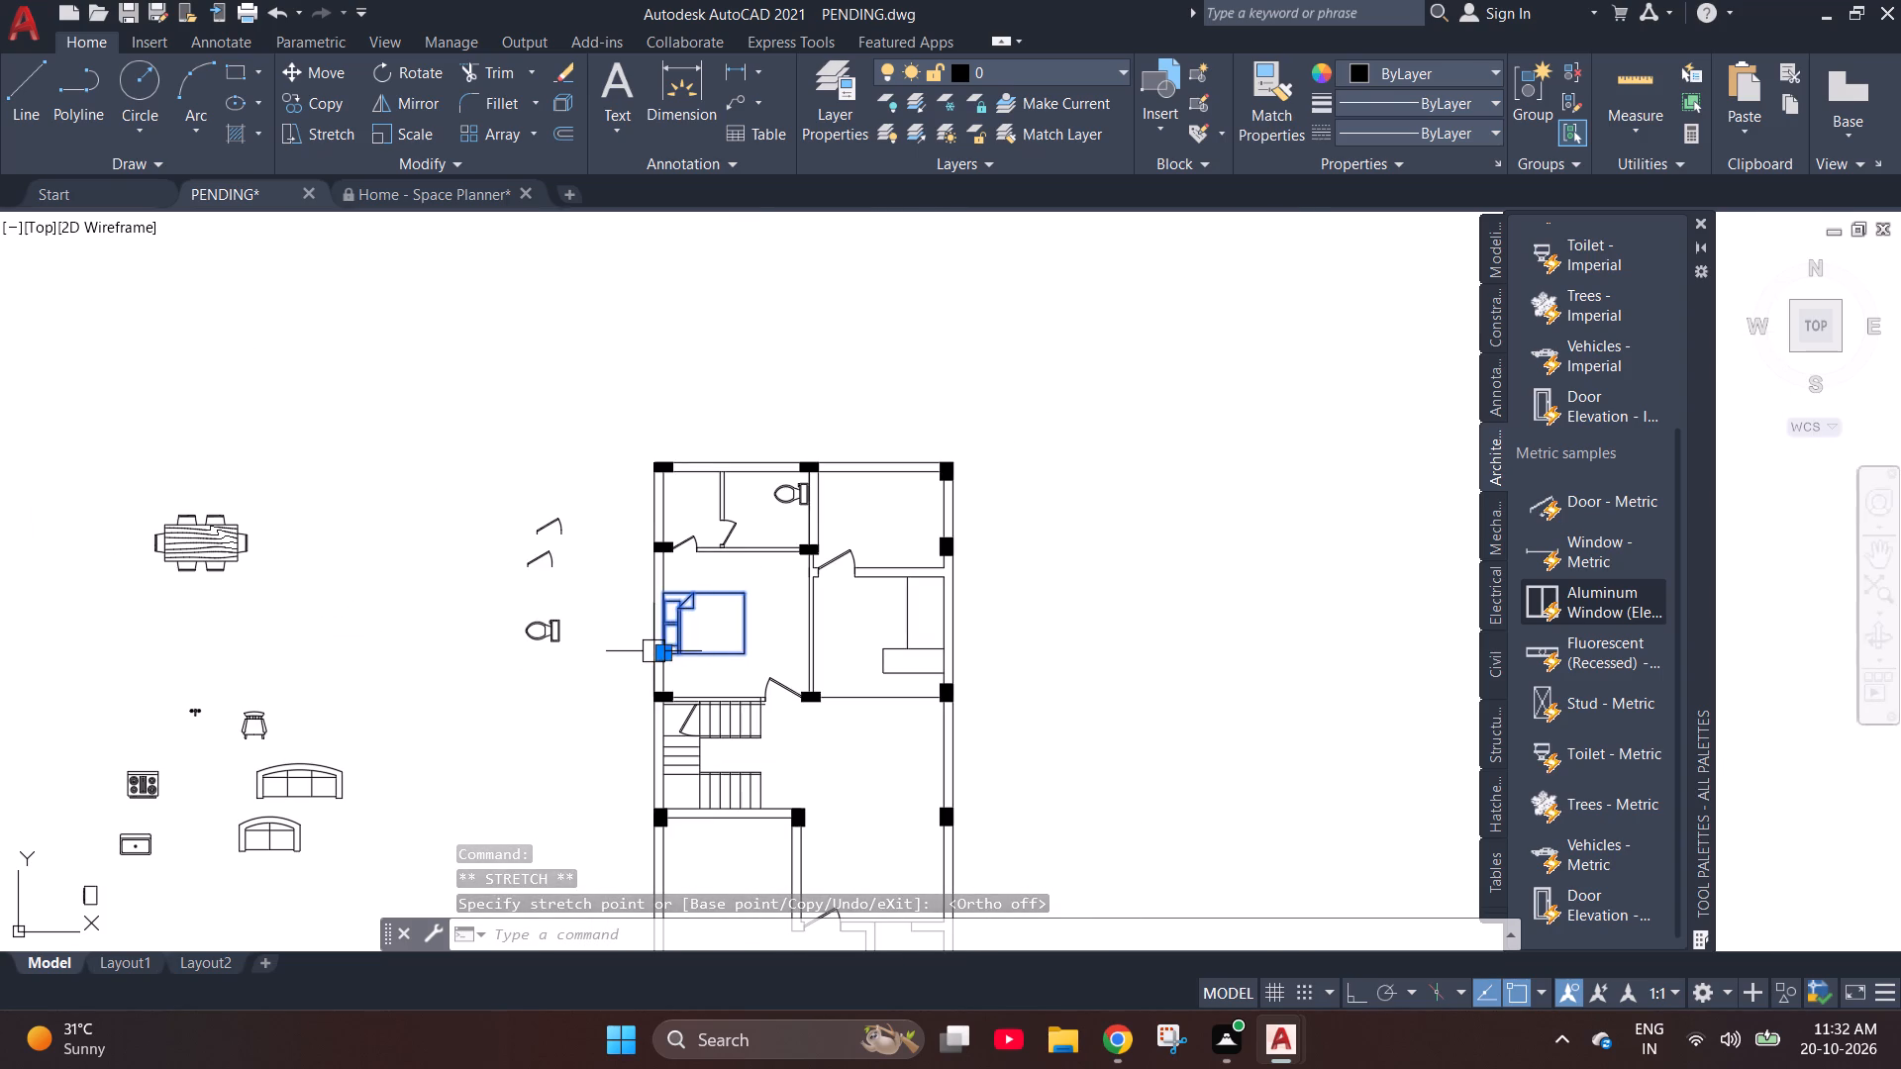
pyautogui.click(662, 653)
pyautogui.click(362, 647)
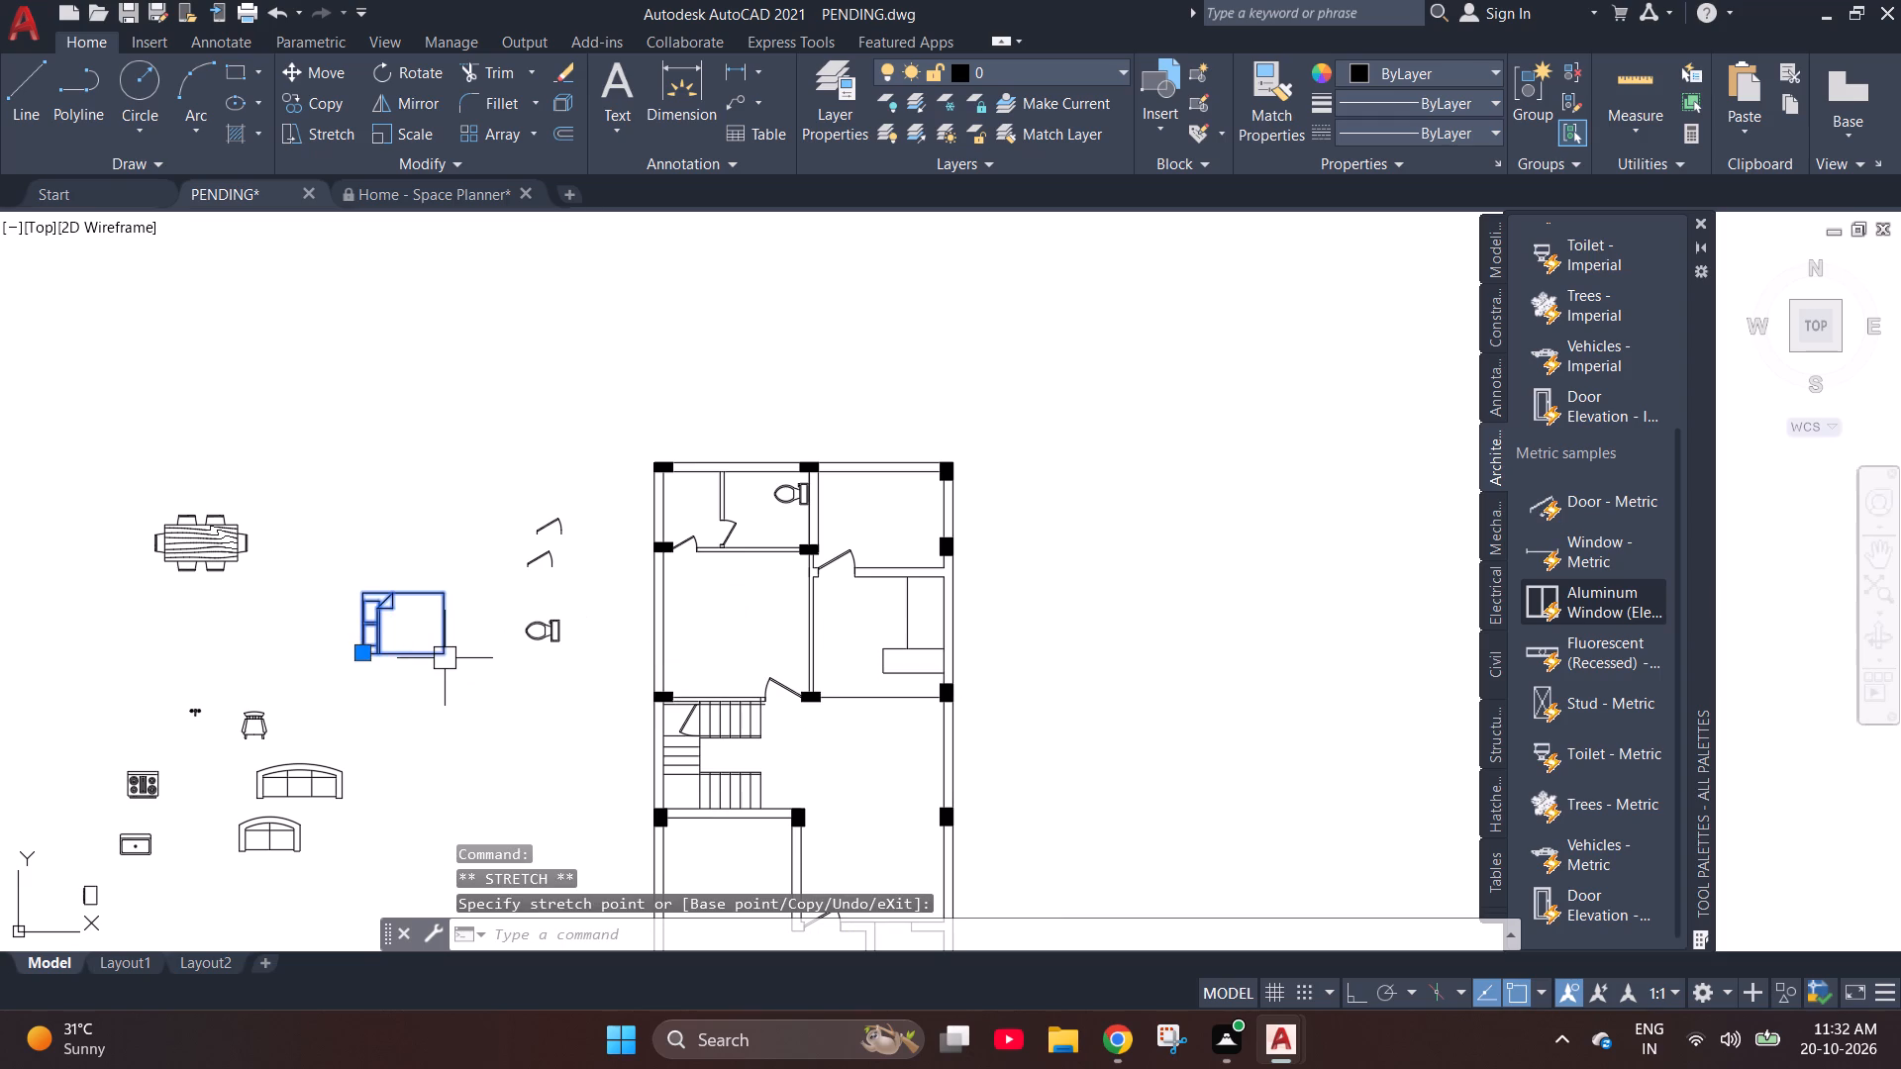
# Copy the bed from its lower-left corner into the left bedroom, with its headboard against the outer wall.
pyautogui.press('c')
pyautogui.press('o')
pyautogui.press('Return')
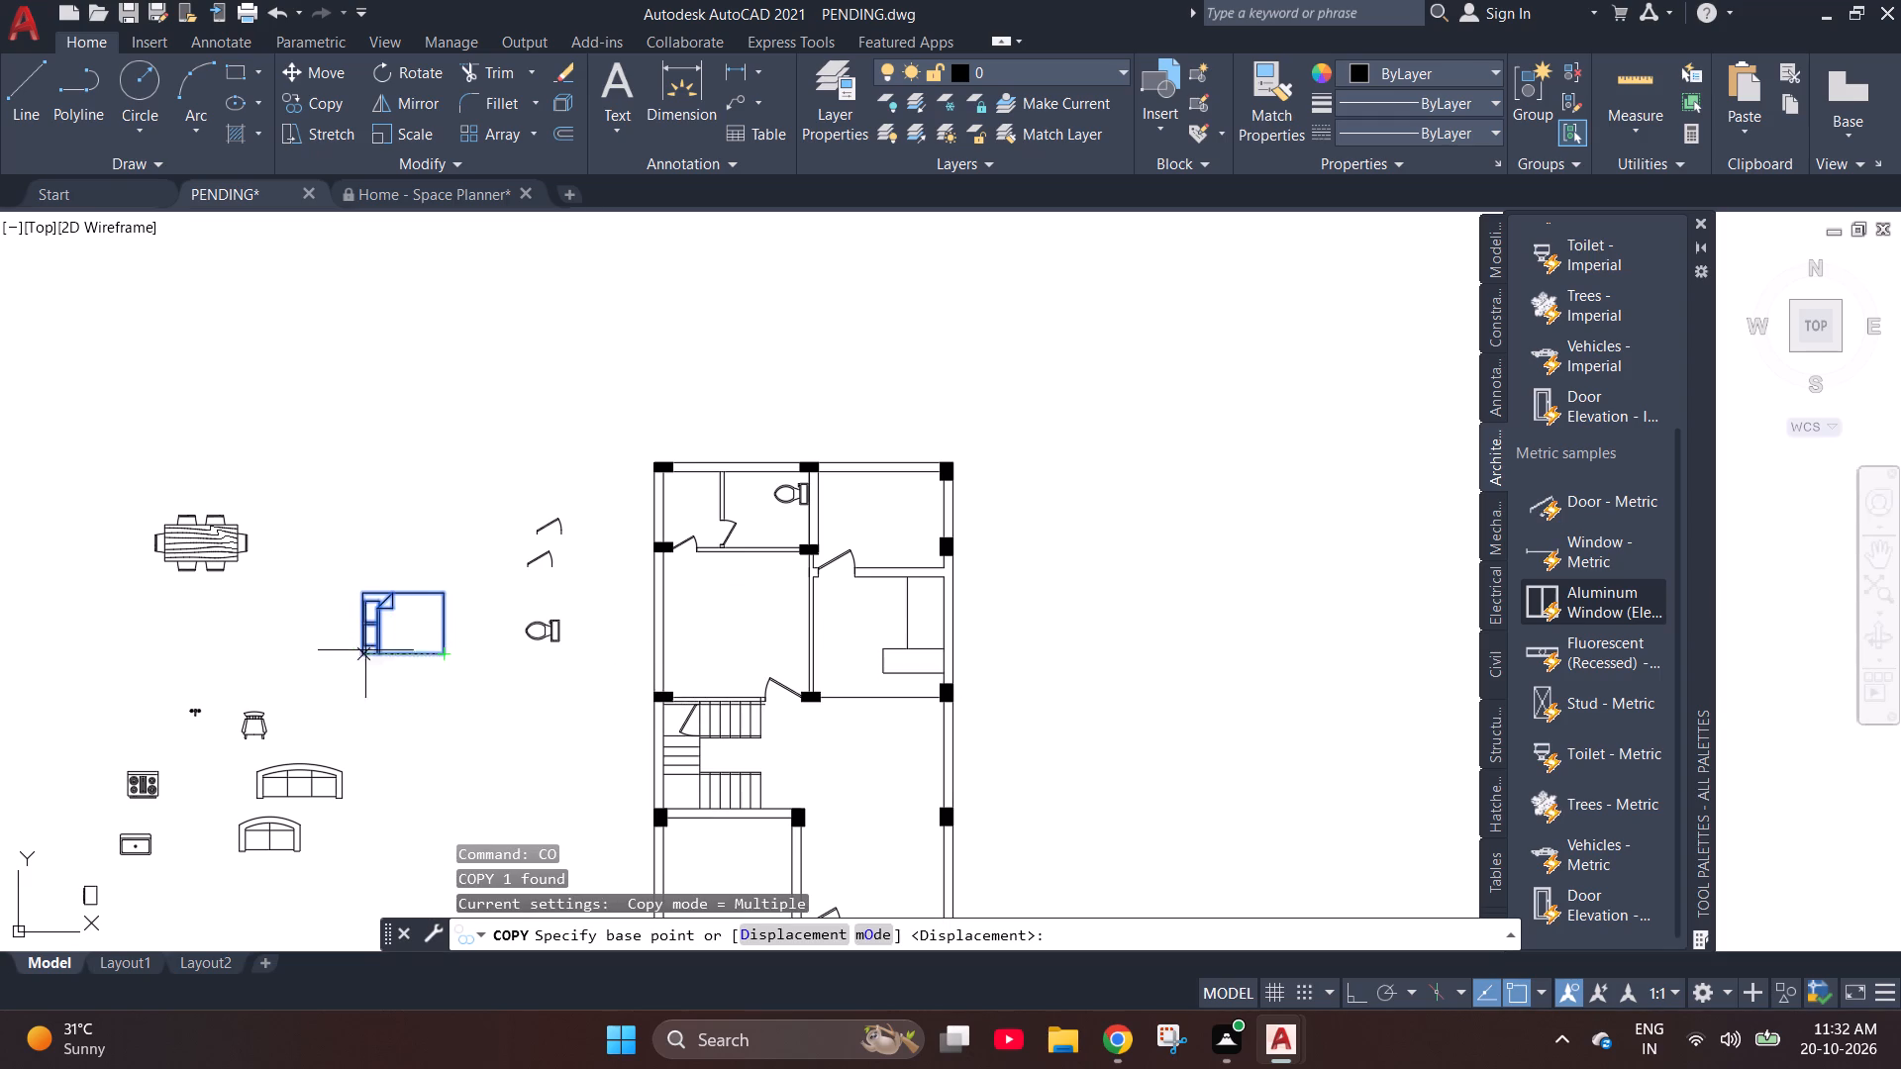
pyautogui.scroll(3, 365, 649)
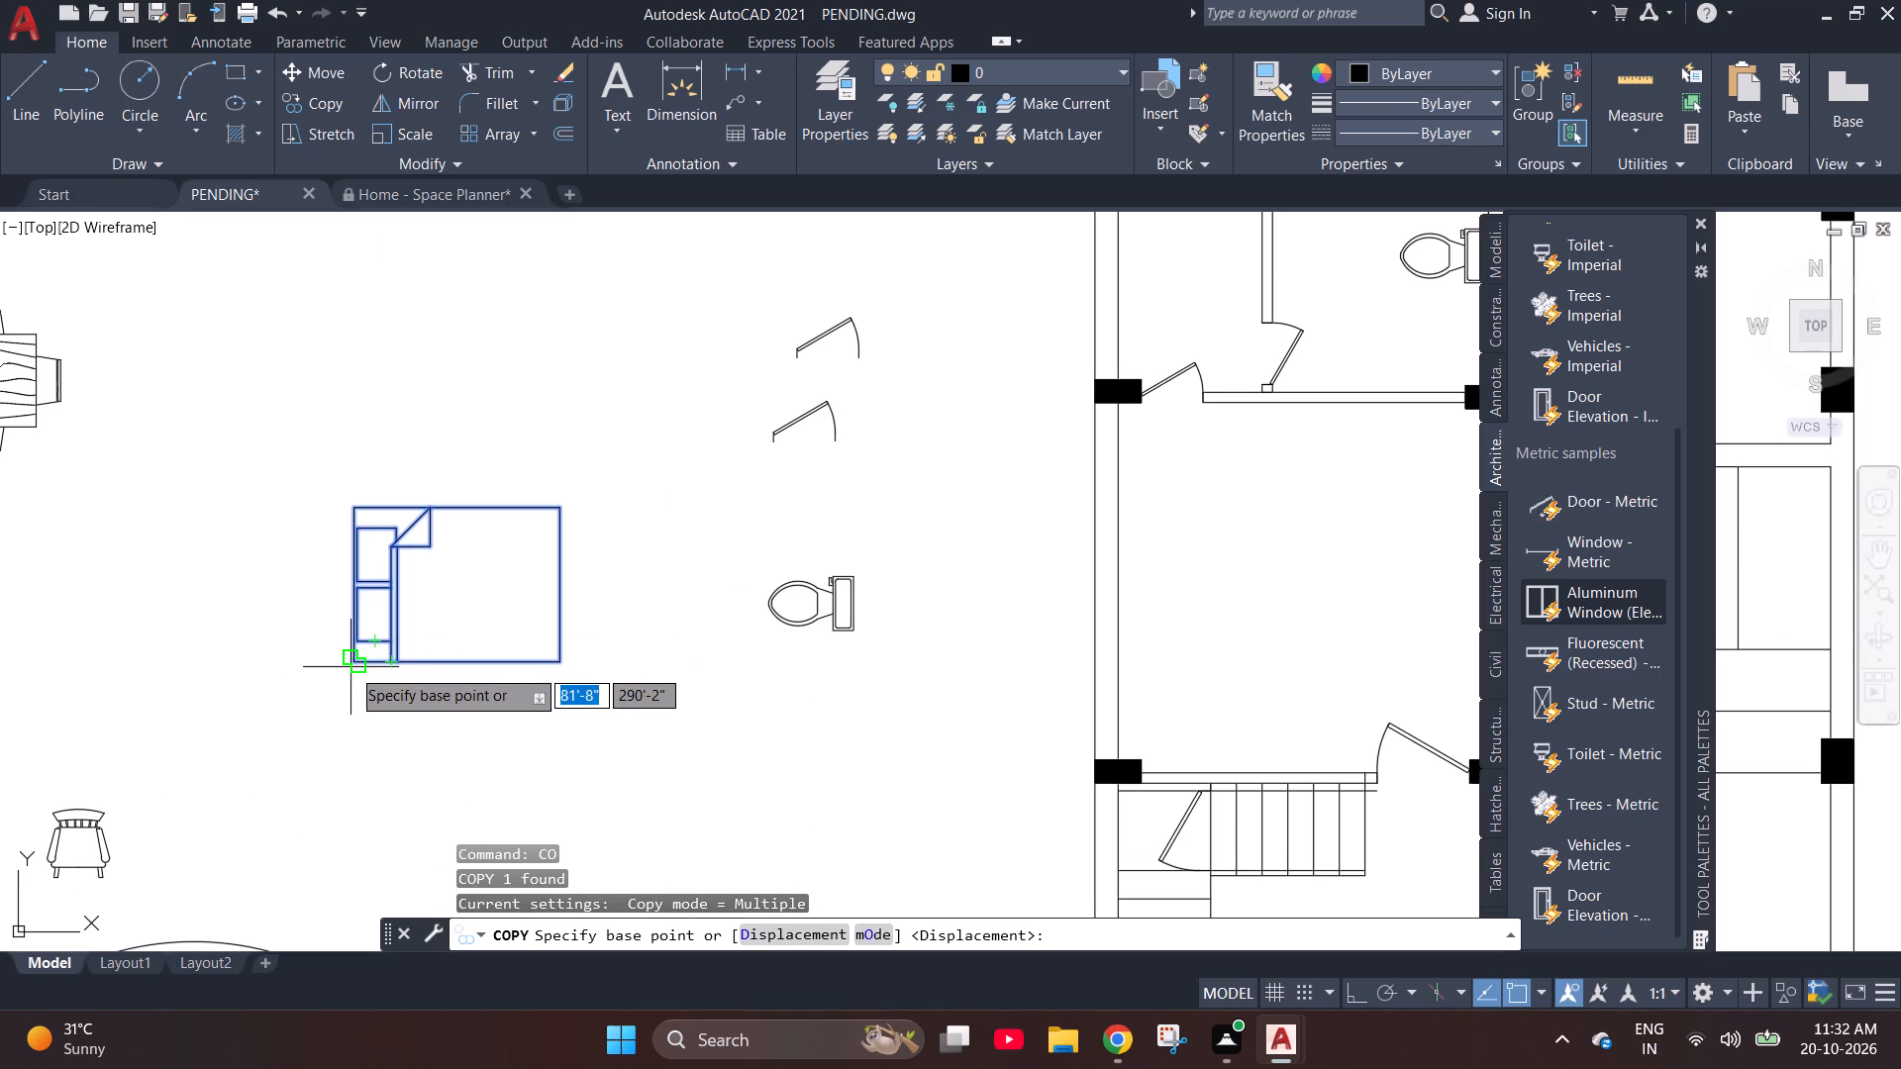
pyautogui.click(352, 663)
pyautogui.scroll(3, 1216, 663)
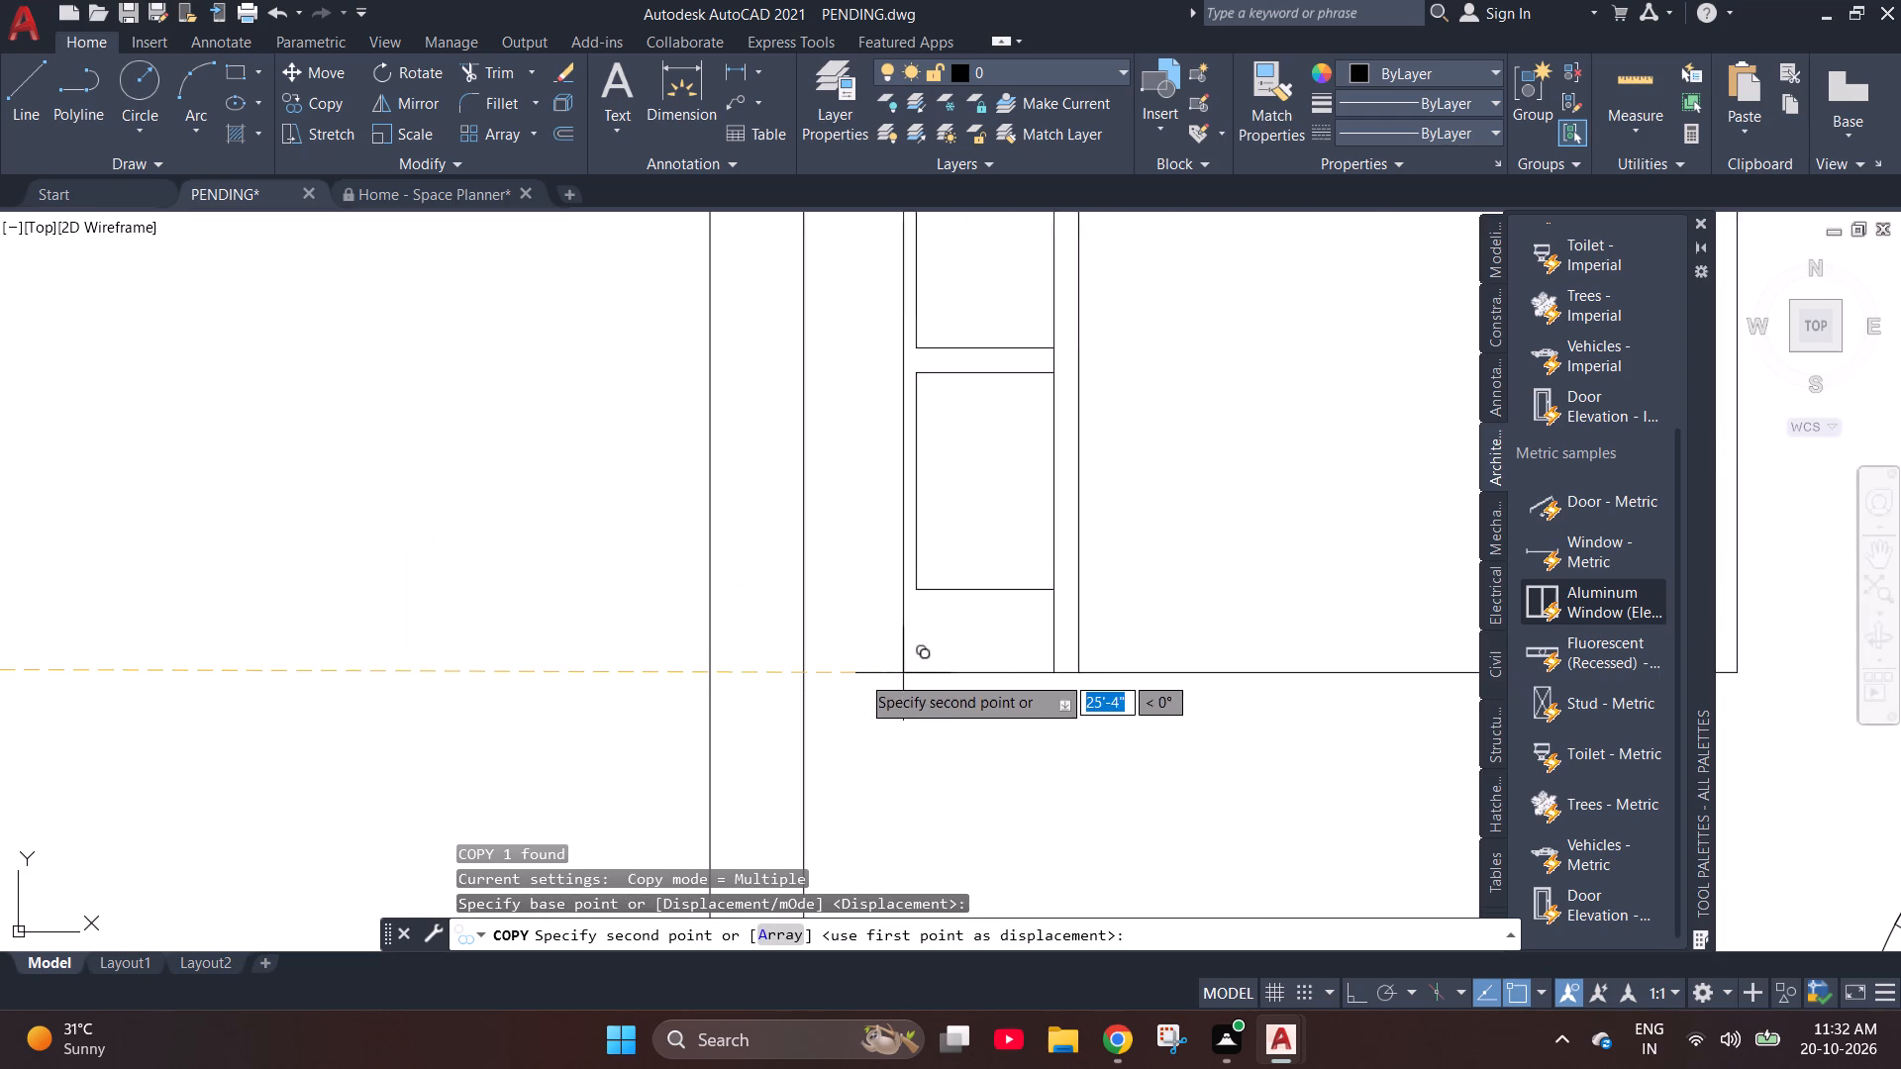
pyautogui.click(806, 703)
pyautogui.scroll(-2, 468, 732)
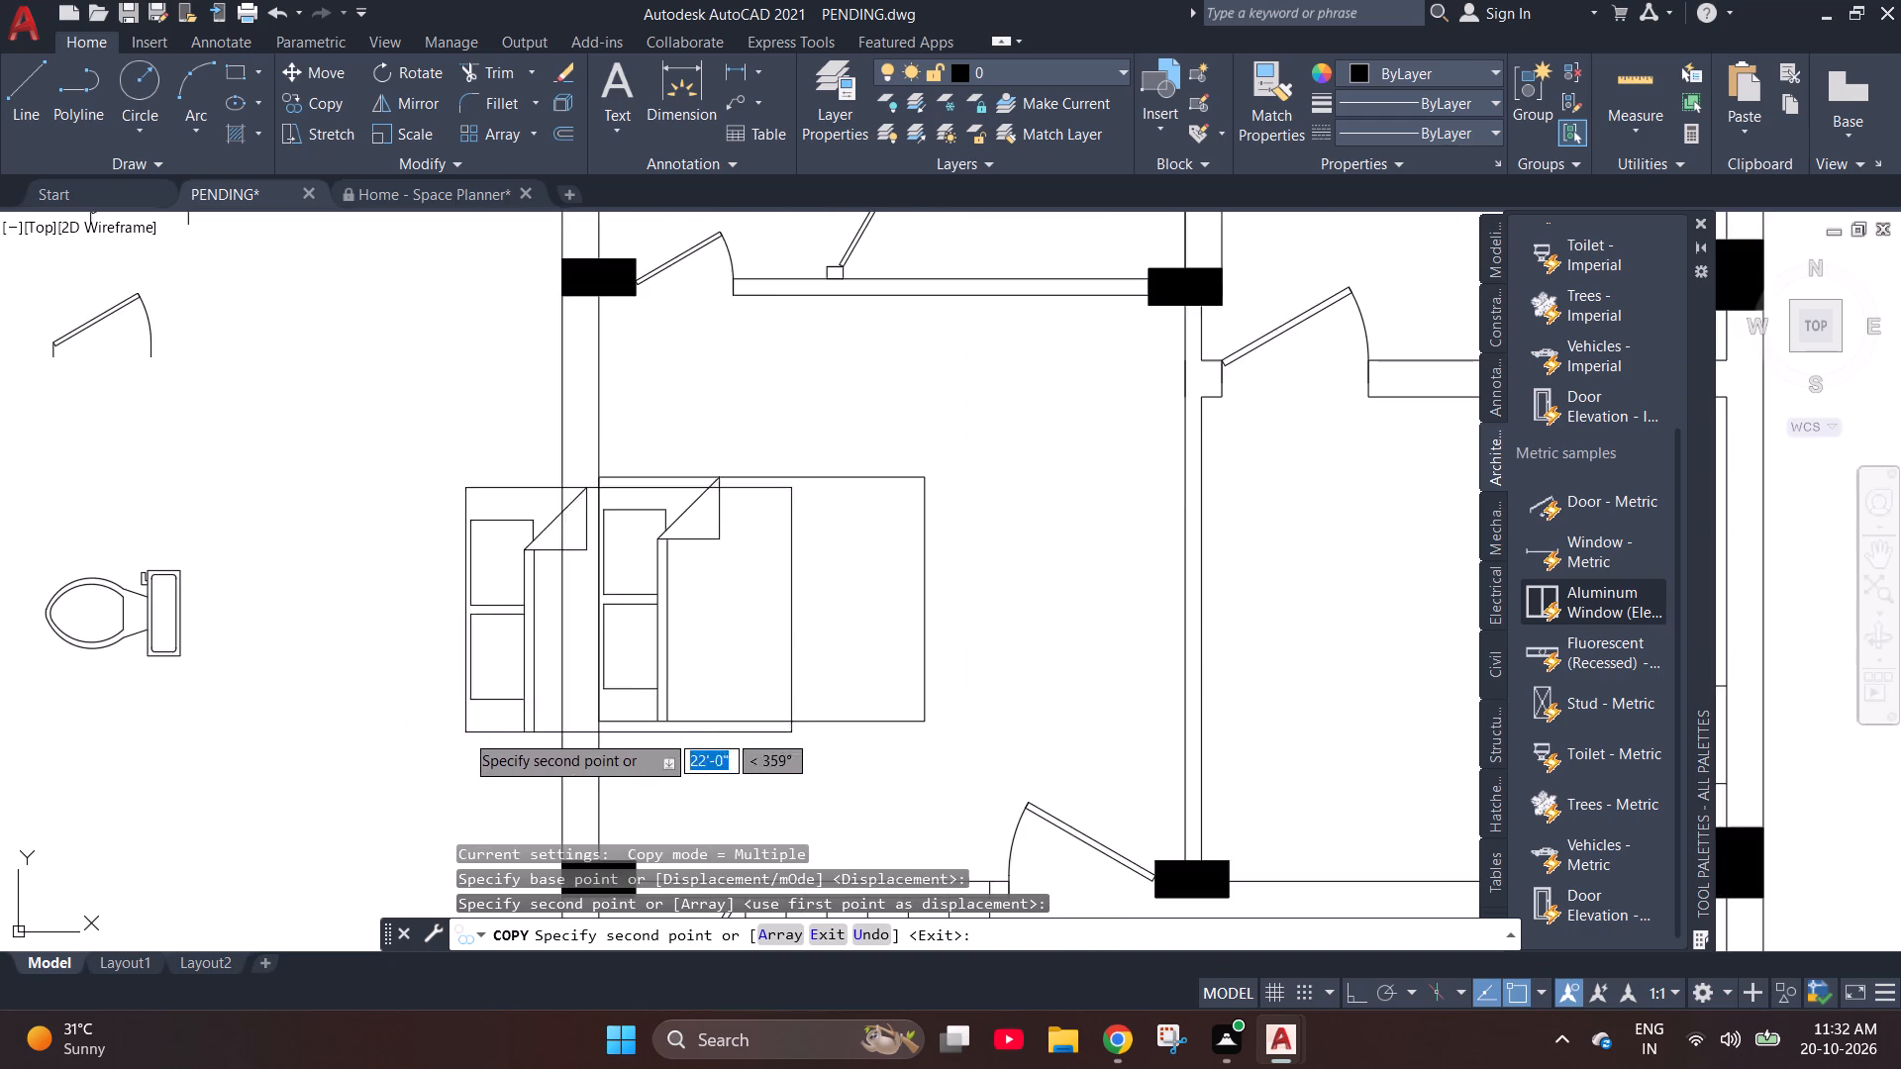
pyautogui.scroll(-2, 447, 731)
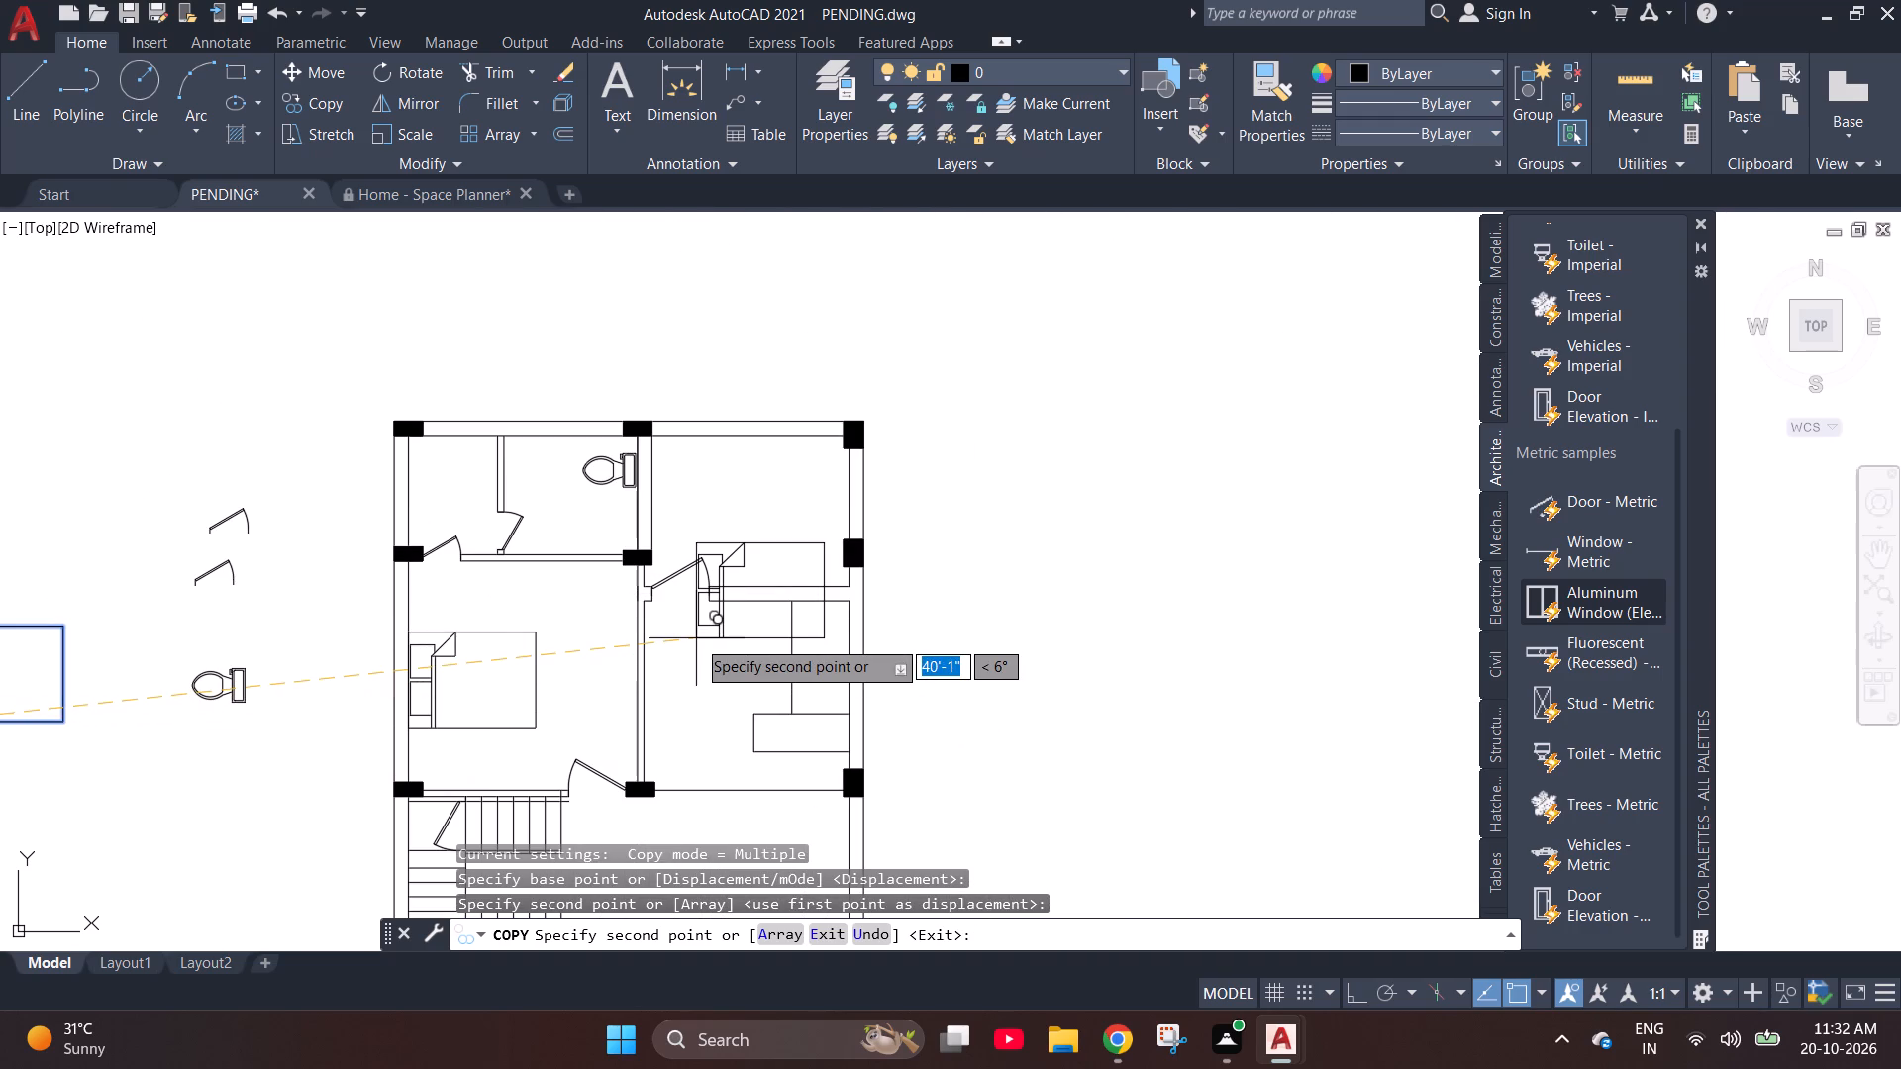
pyautogui.press('Escape')
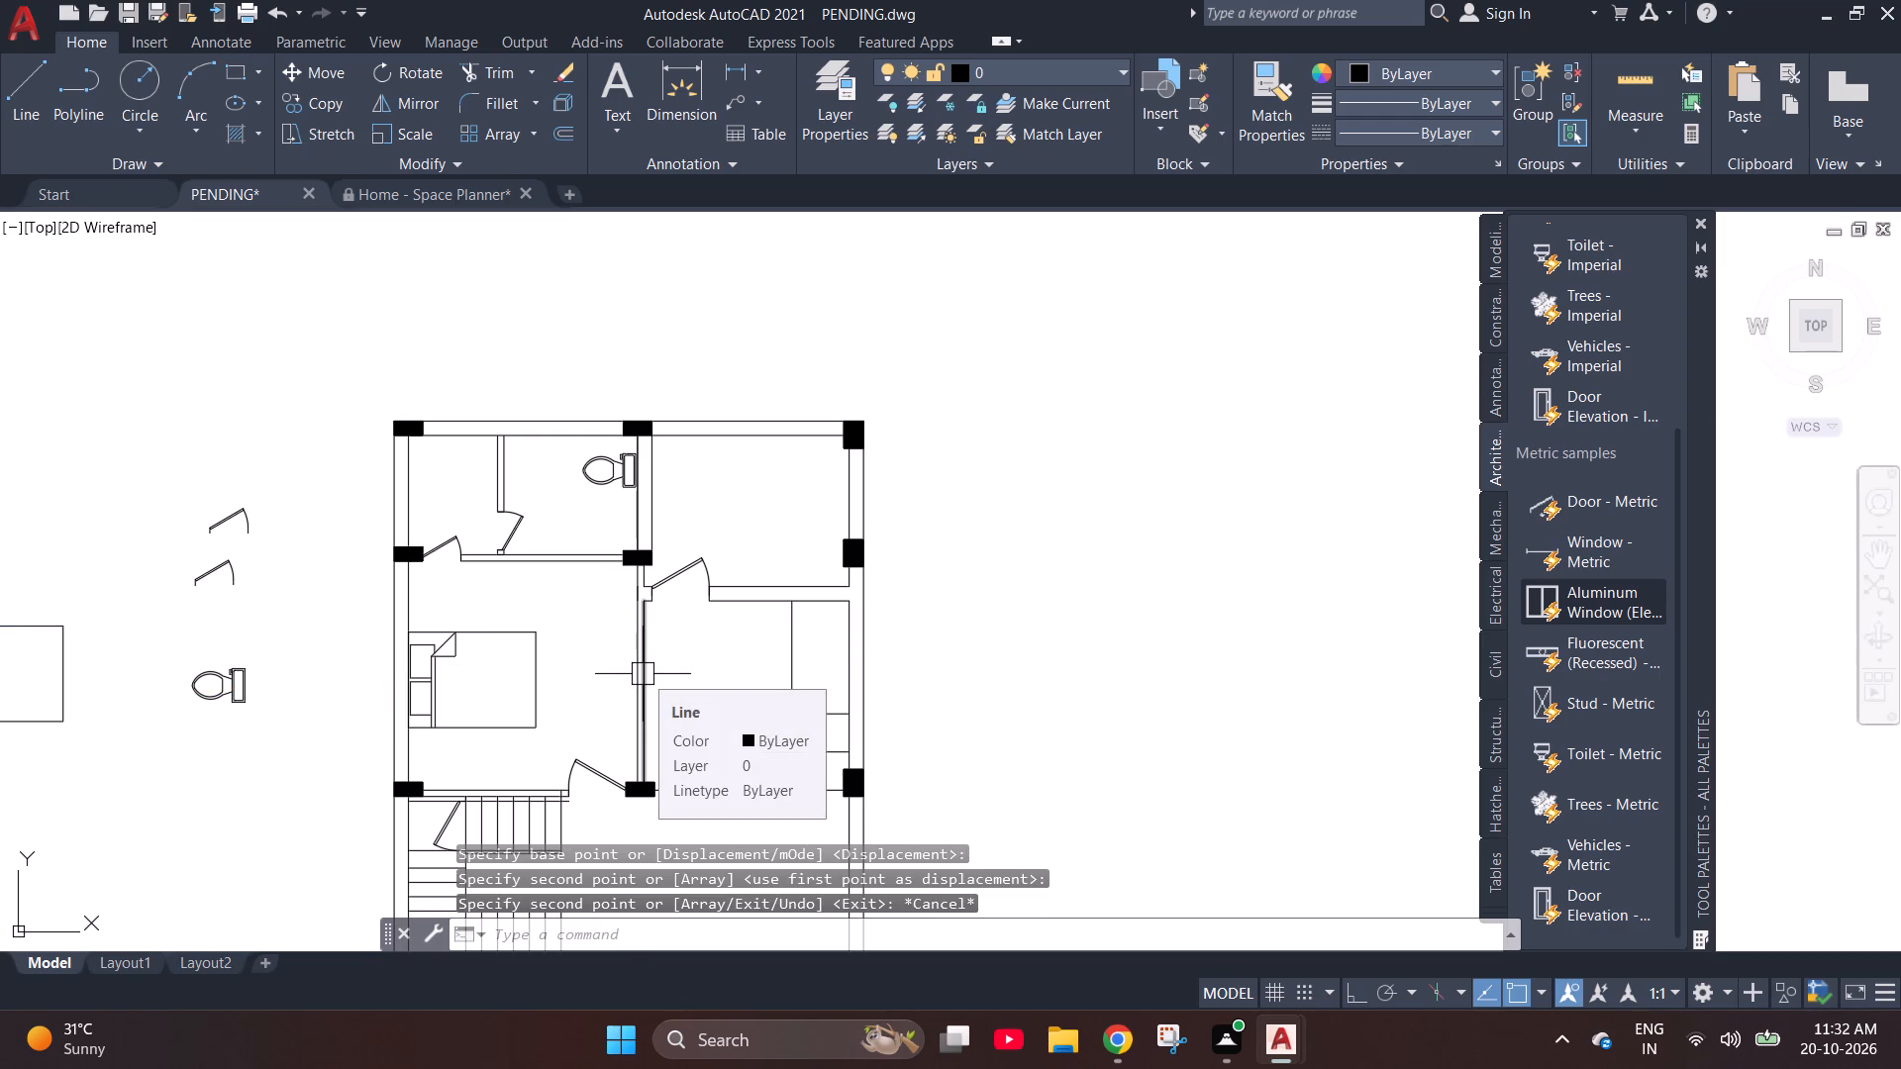
# Copy the chair block into the left bedroom's upper-right corner, just below the column.
pyautogui.scroll(-1, 1004, 551)
pyautogui.click(232, 729)
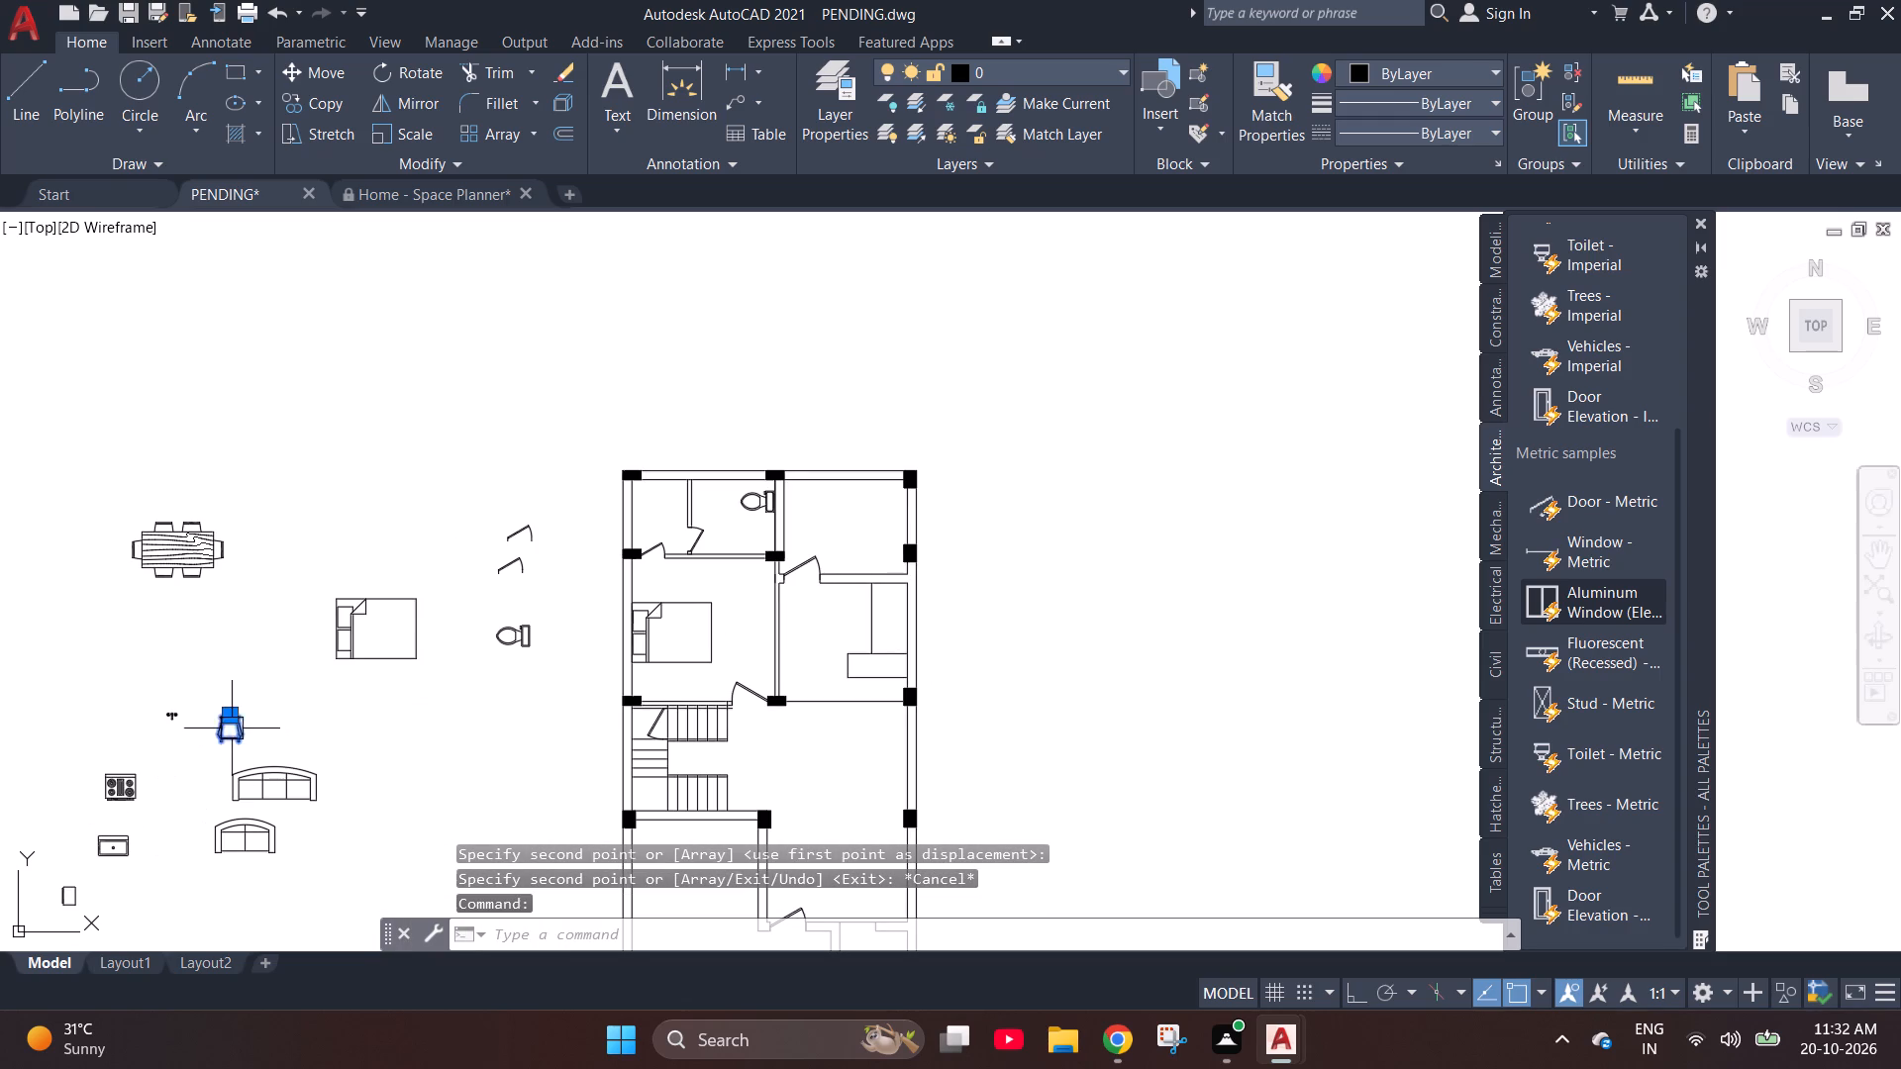
pyautogui.write('co')
pyautogui.press('Return')
pyautogui.click(248, 719)
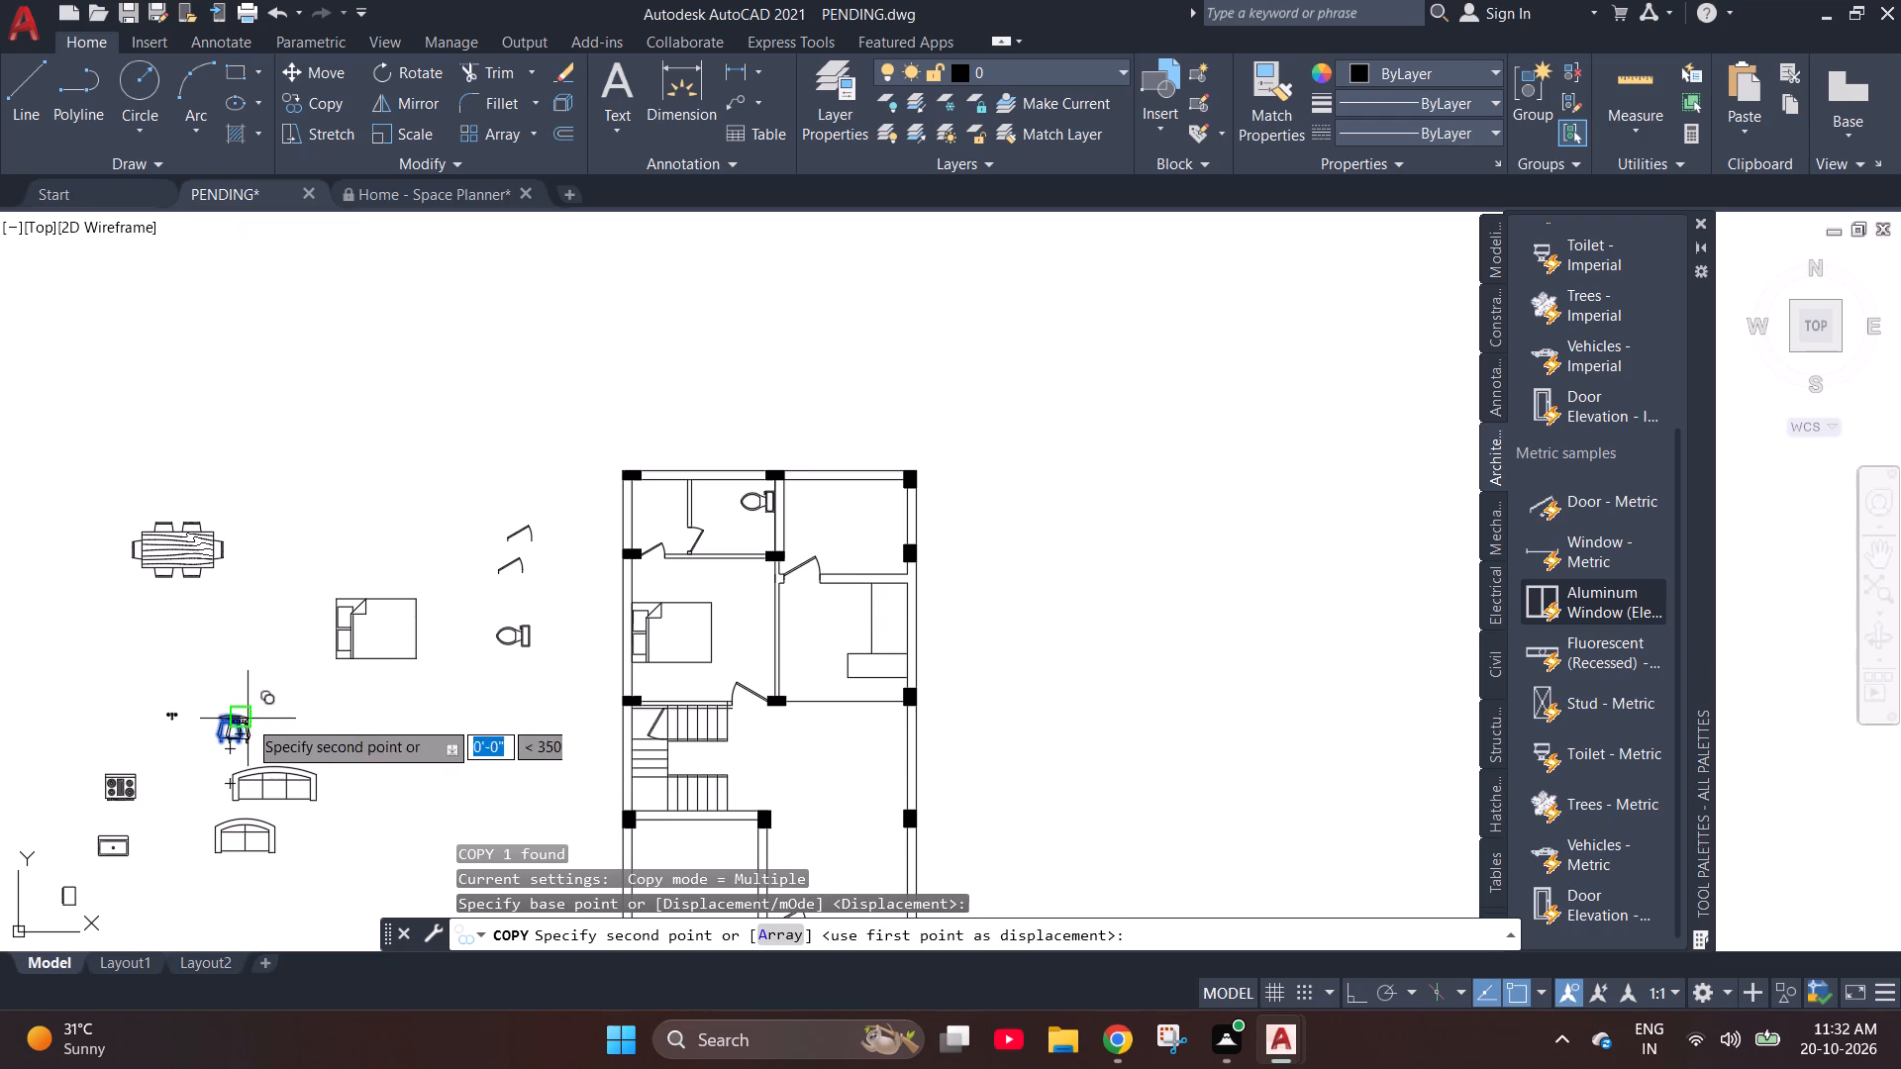
pyautogui.scroll(2, 762, 591)
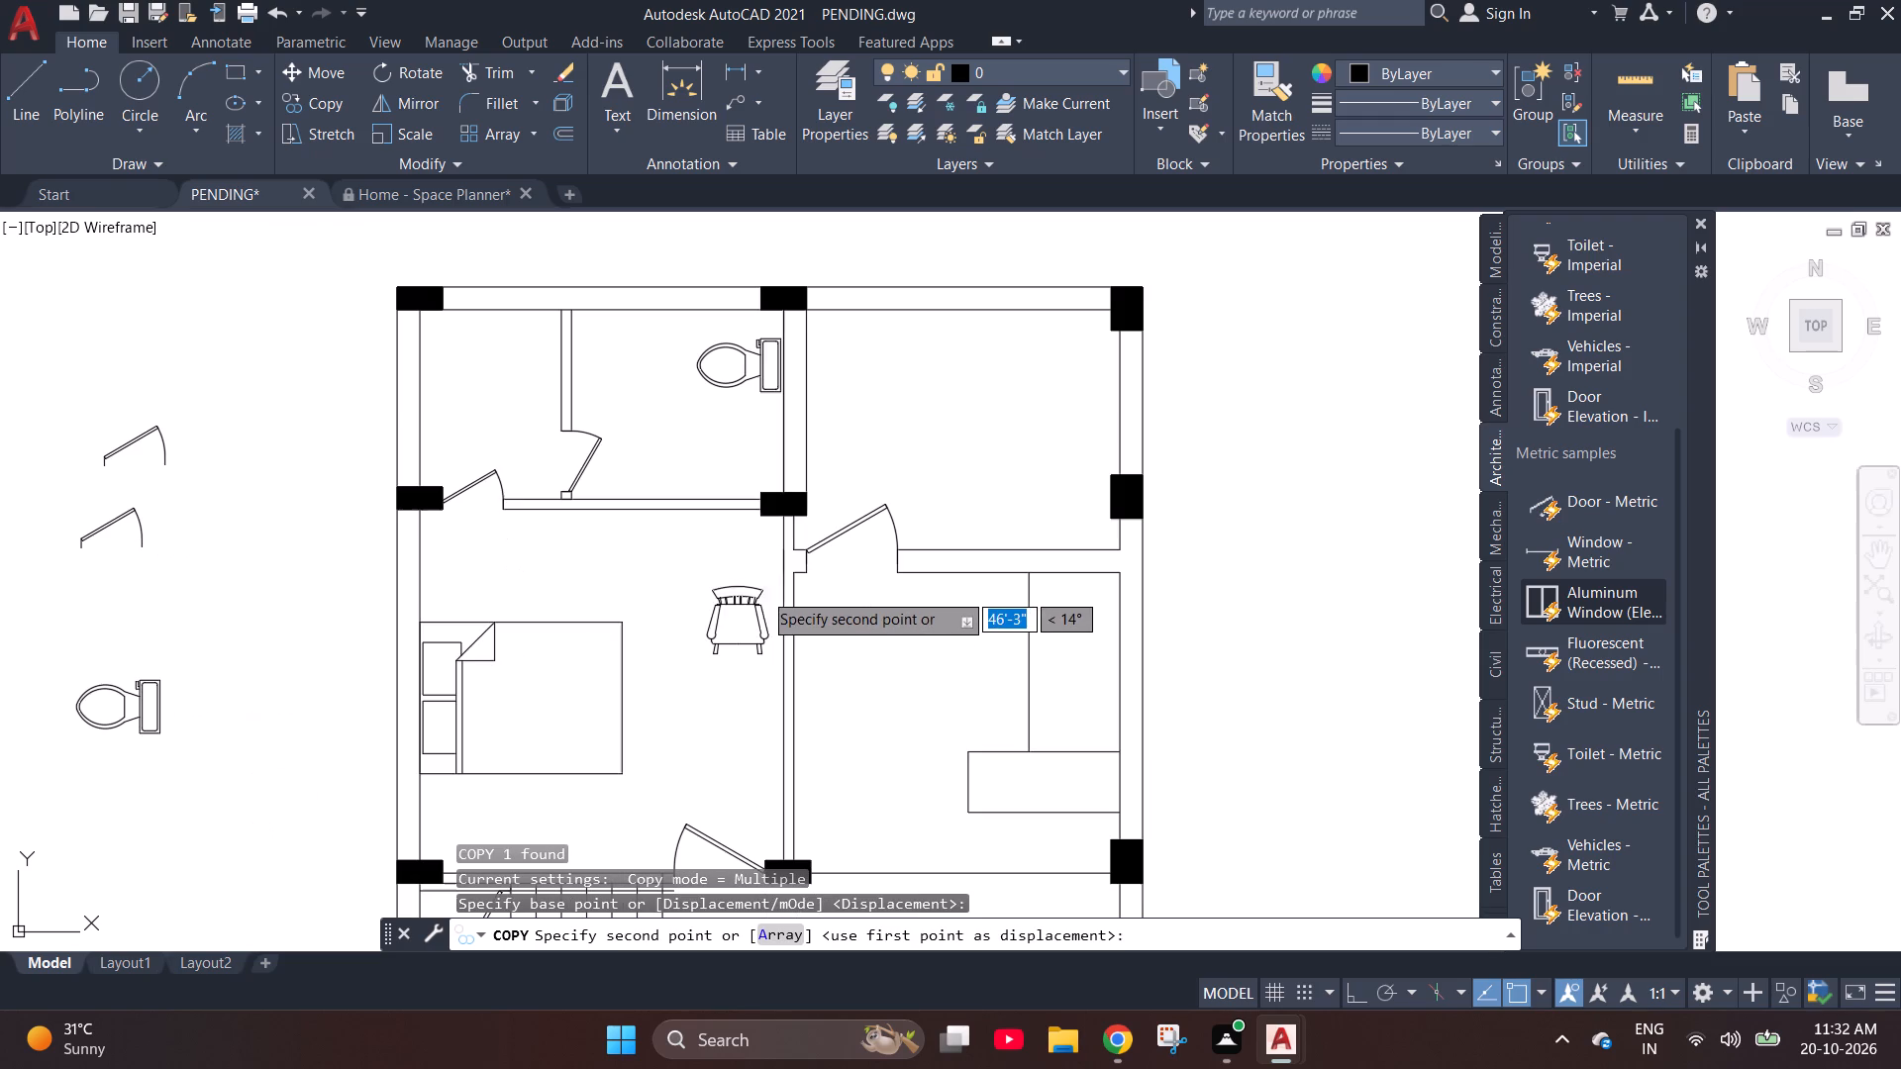
pyautogui.scroll(1, 751, 542)
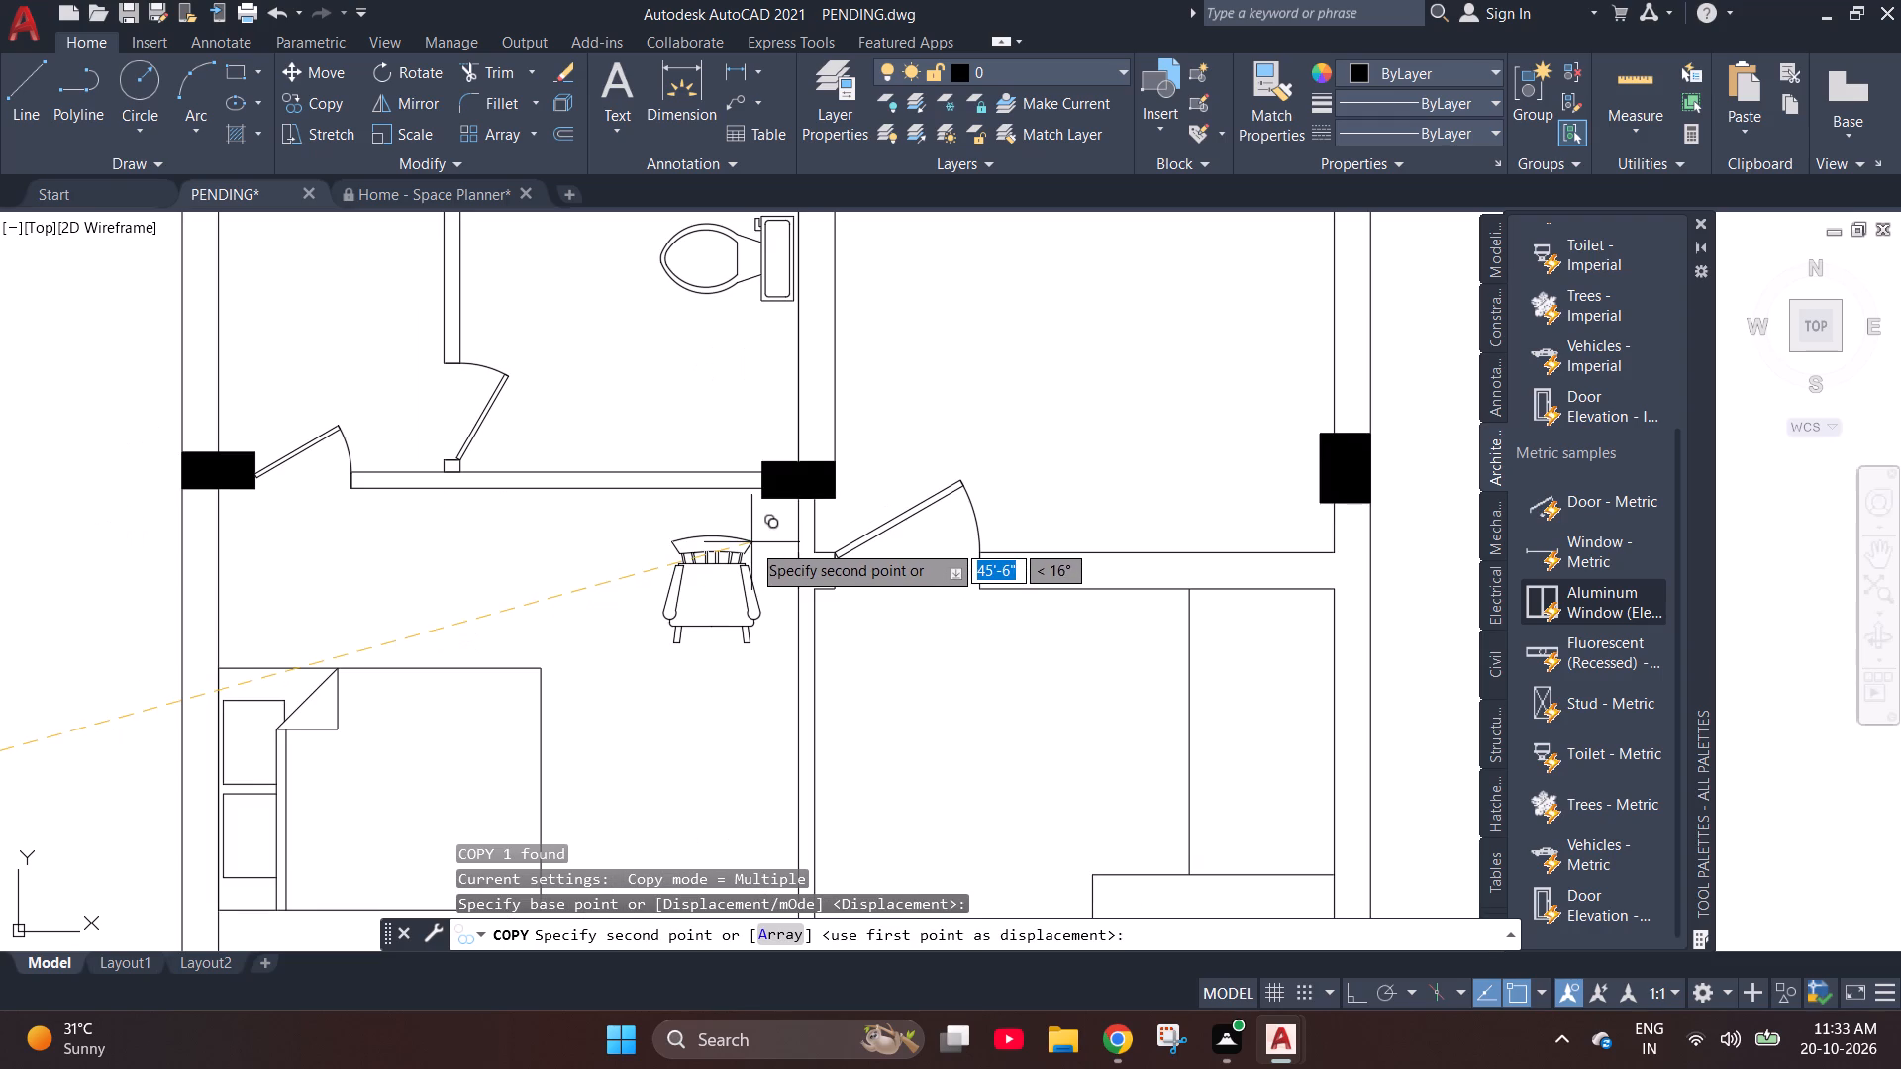
pyautogui.click(748, 536)
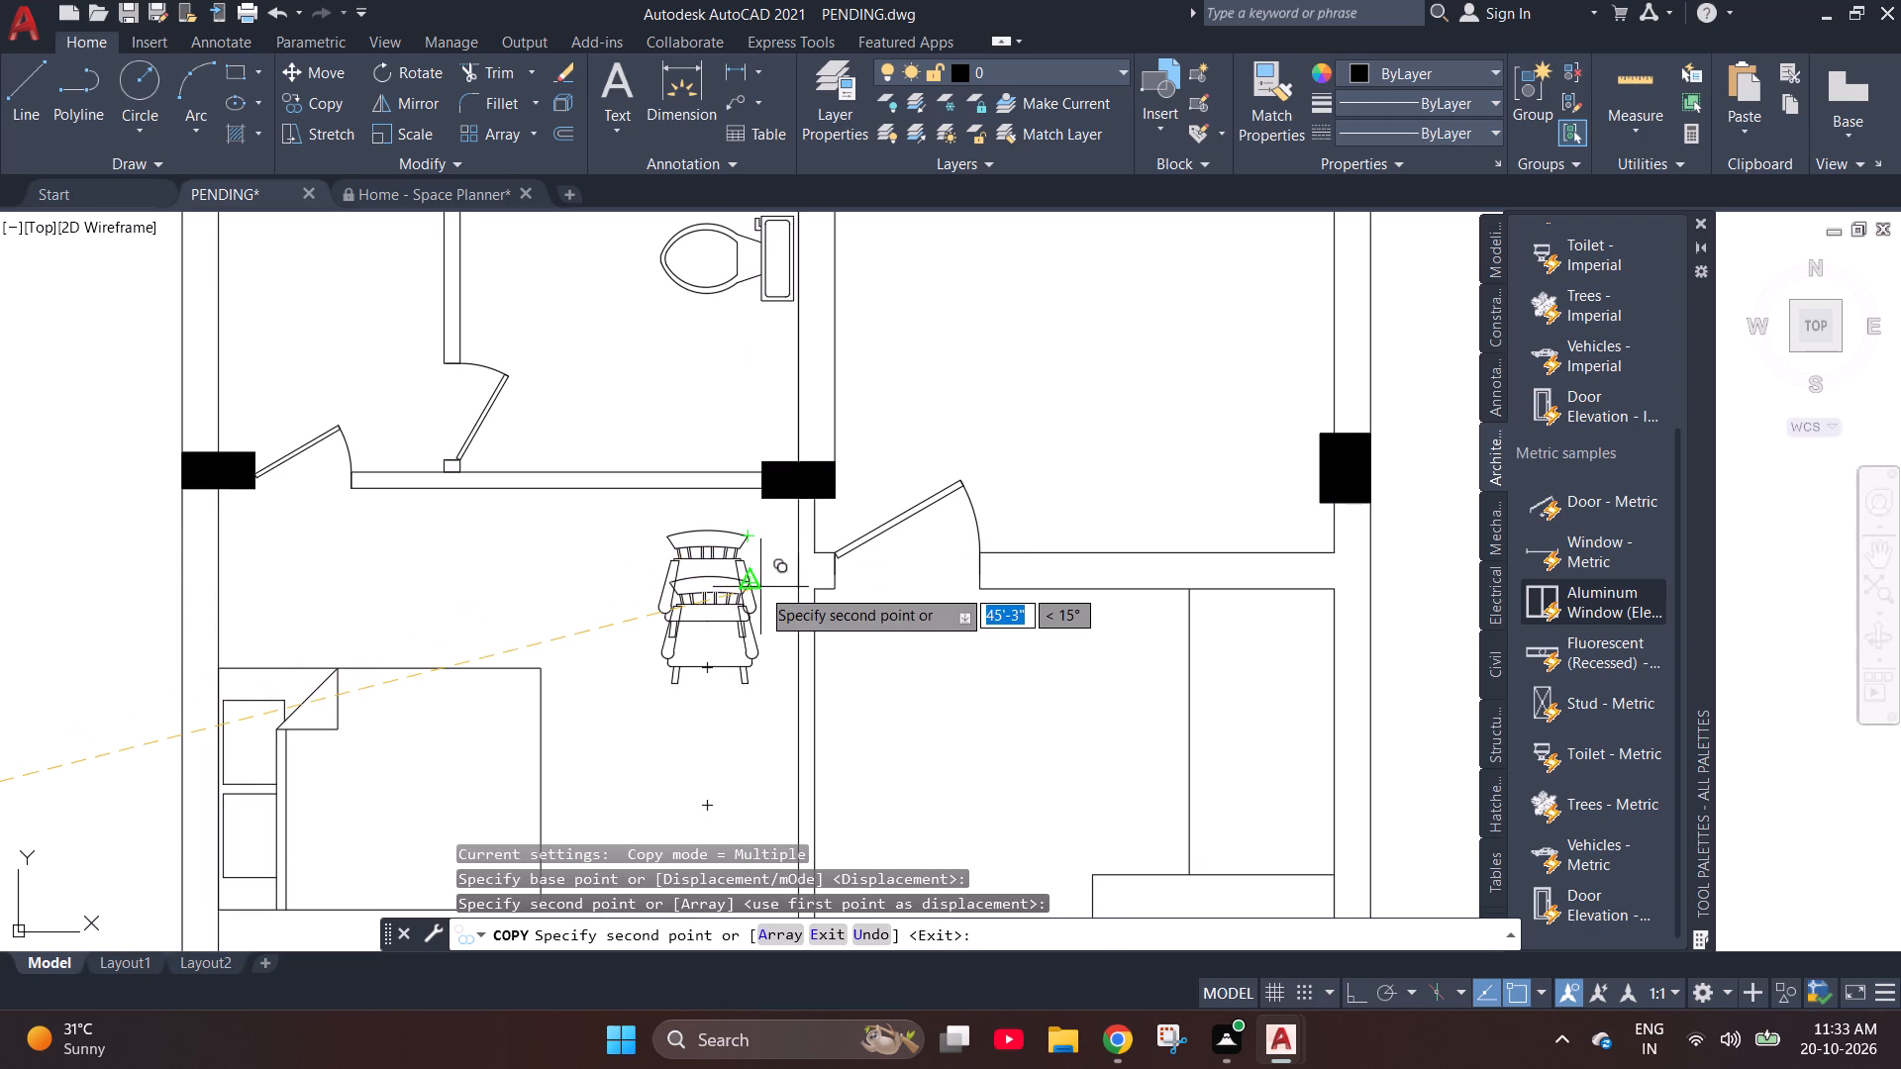
pyautogui.press('Escape')
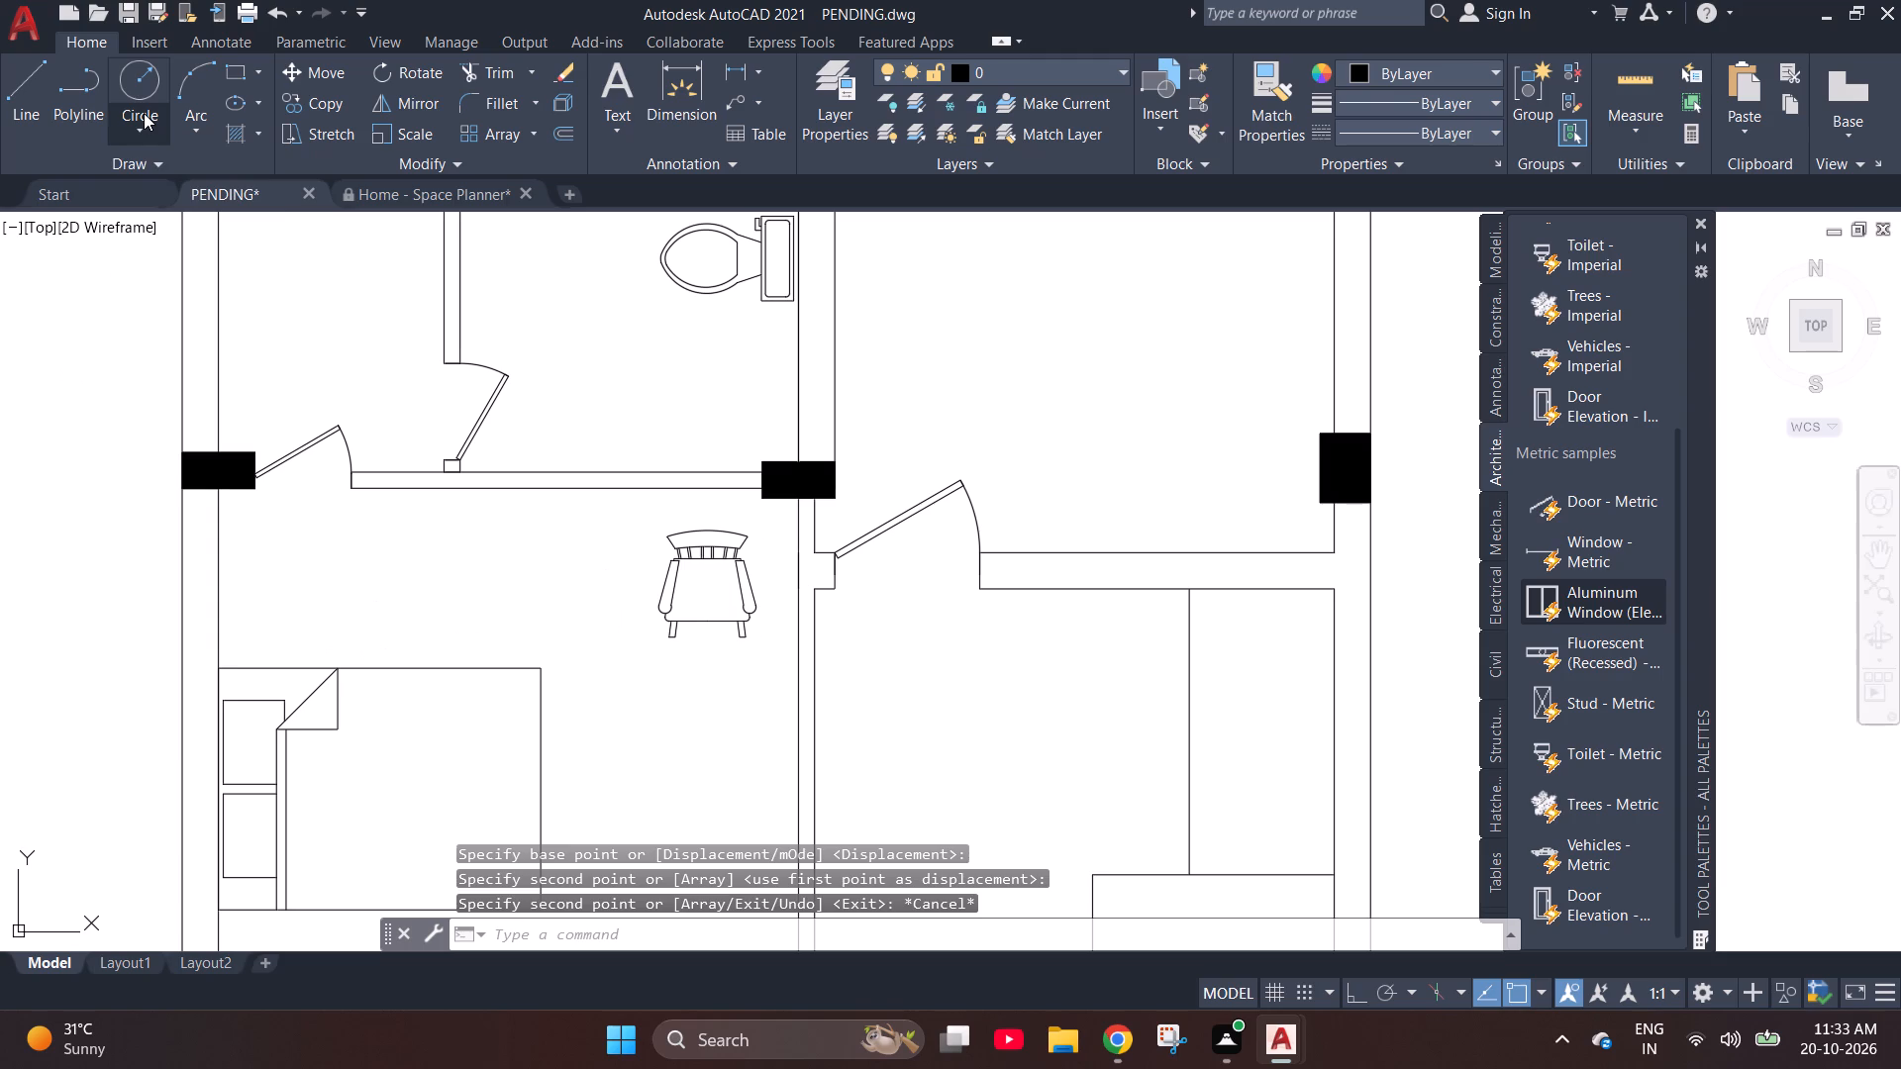
# Draw a circle with a radius of about 8" just below the chair in the left bedroom.
pyautogui.click(144, 113)
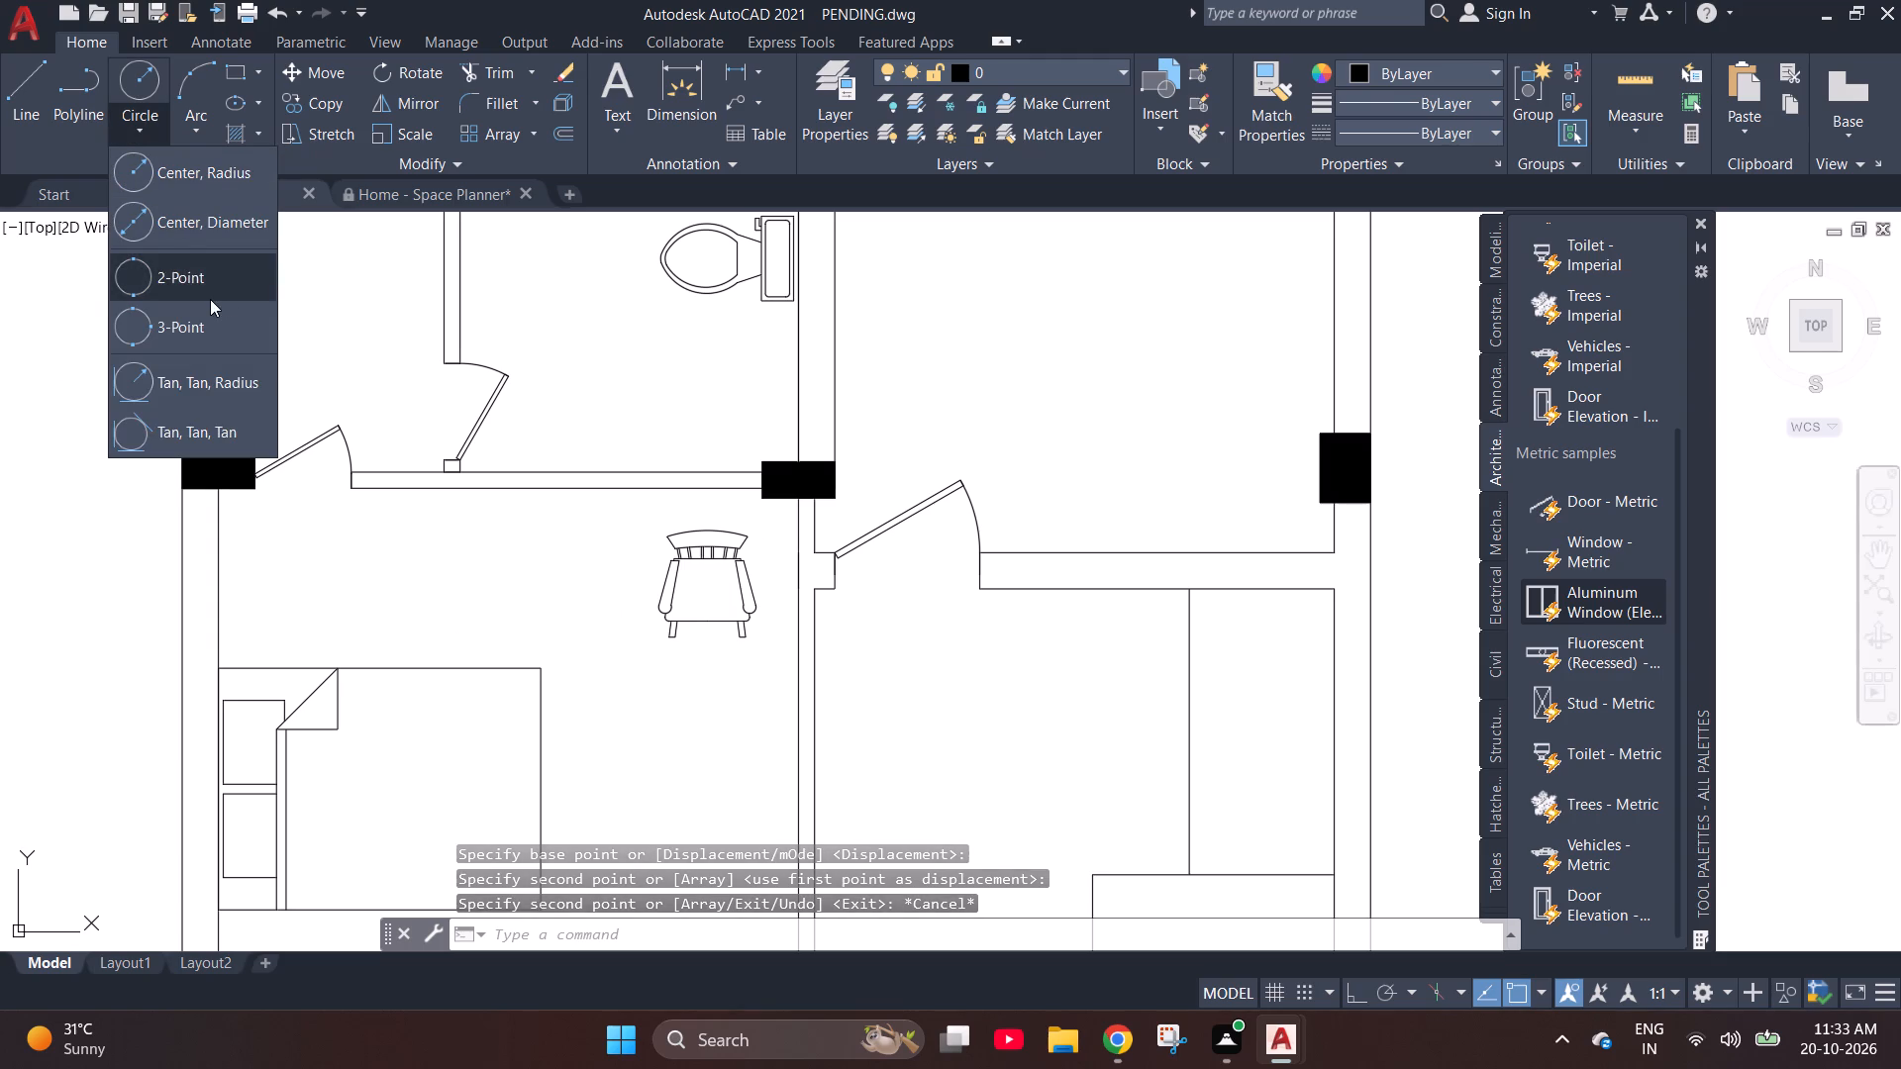
pyautogui.press('Escape')
pyautogui.write('c')
pyautogui.press('space')
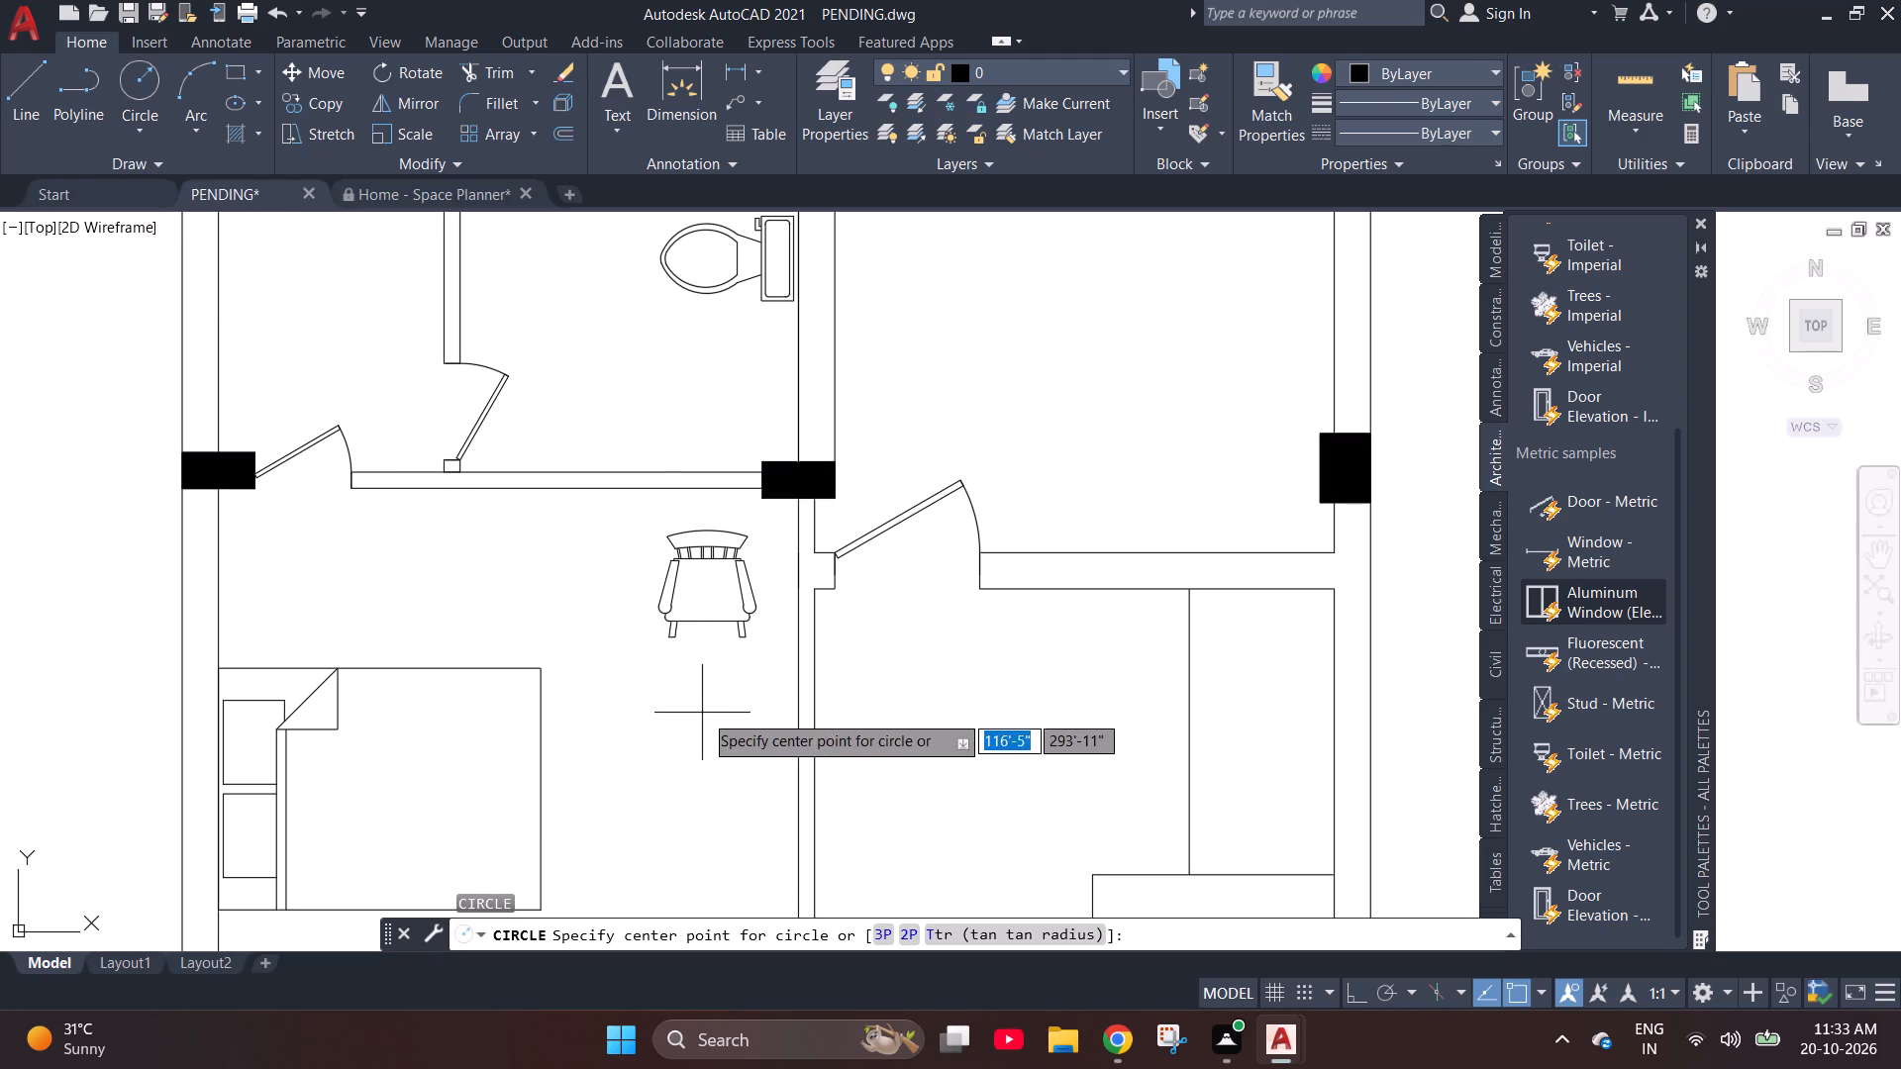
pyautogui.click(708, 707)
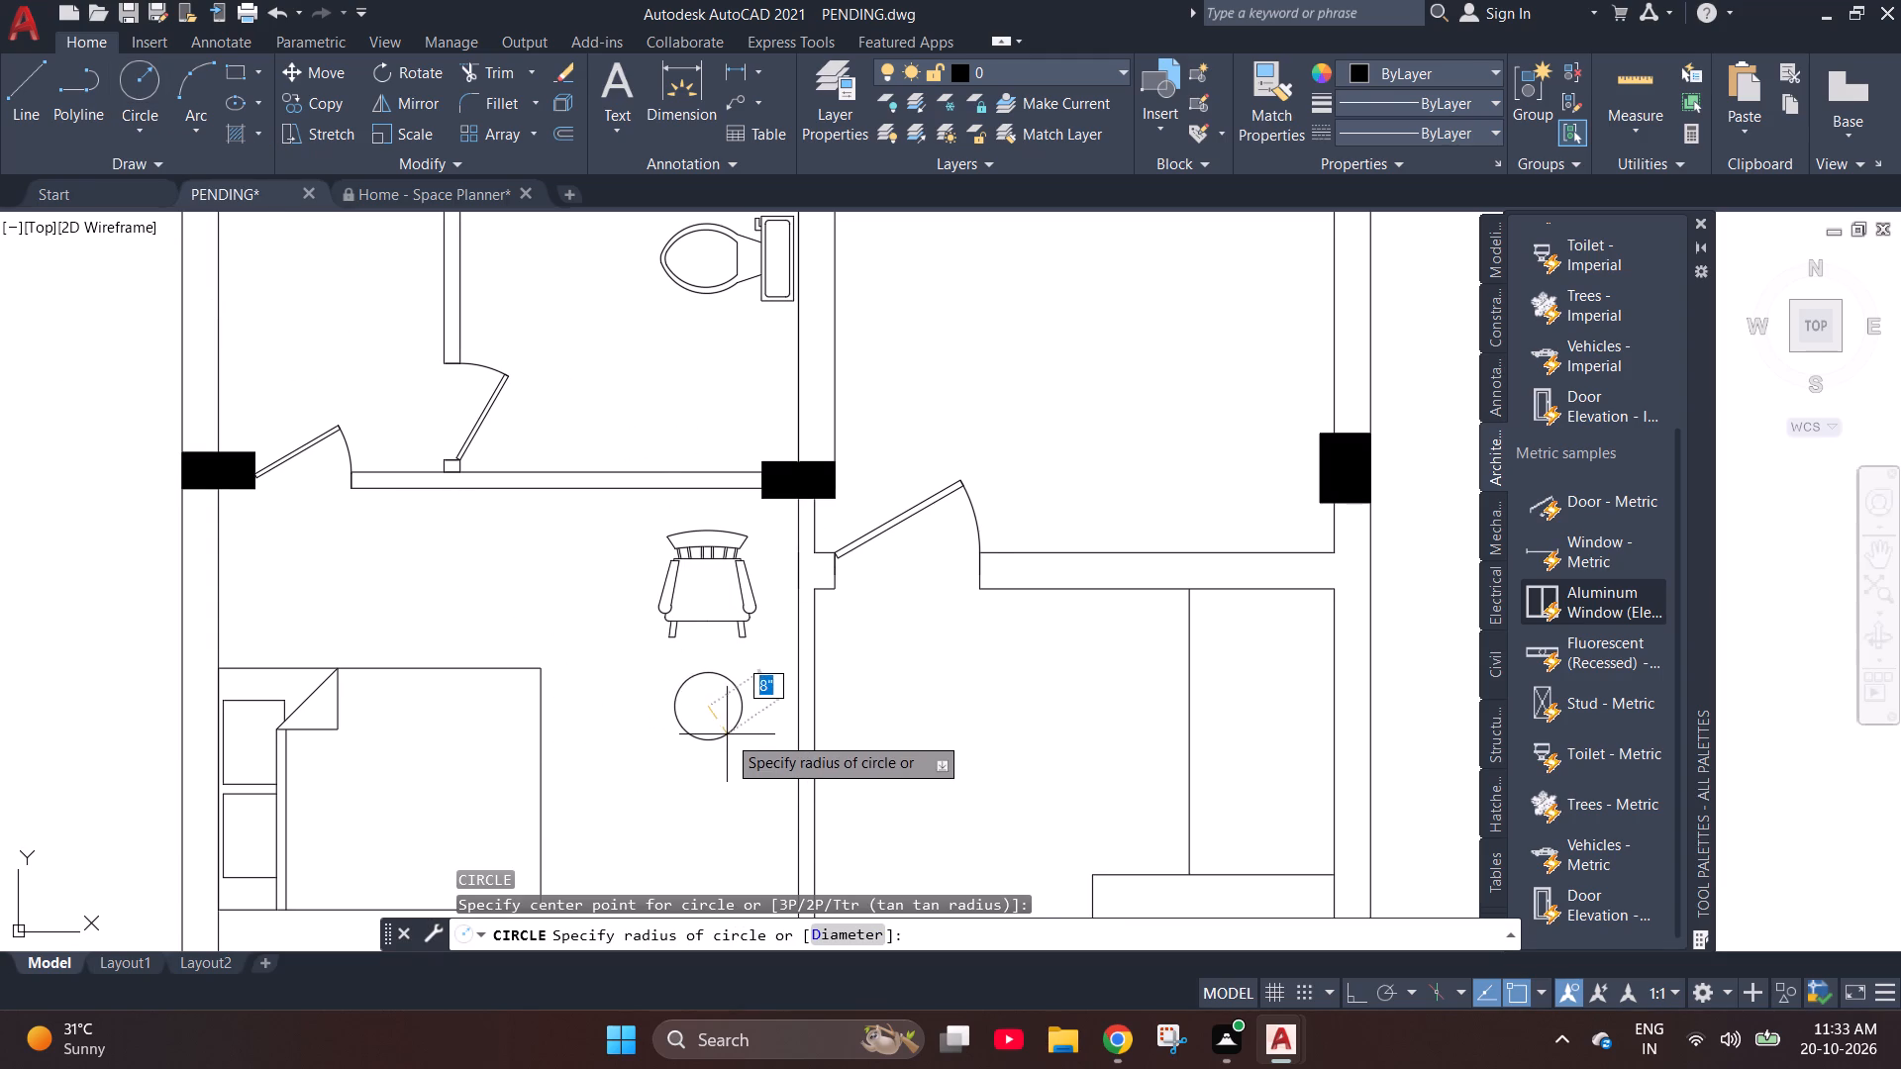
pyautogui.click(727, 733)
pyautogui.press('Escape')
# Look over the loose furniture, fixture and kitchen blocks beside the floor plan.
pyautogui.scroll(-1, 615, 400)
pyautogui.scroll(-2, 646, 526)
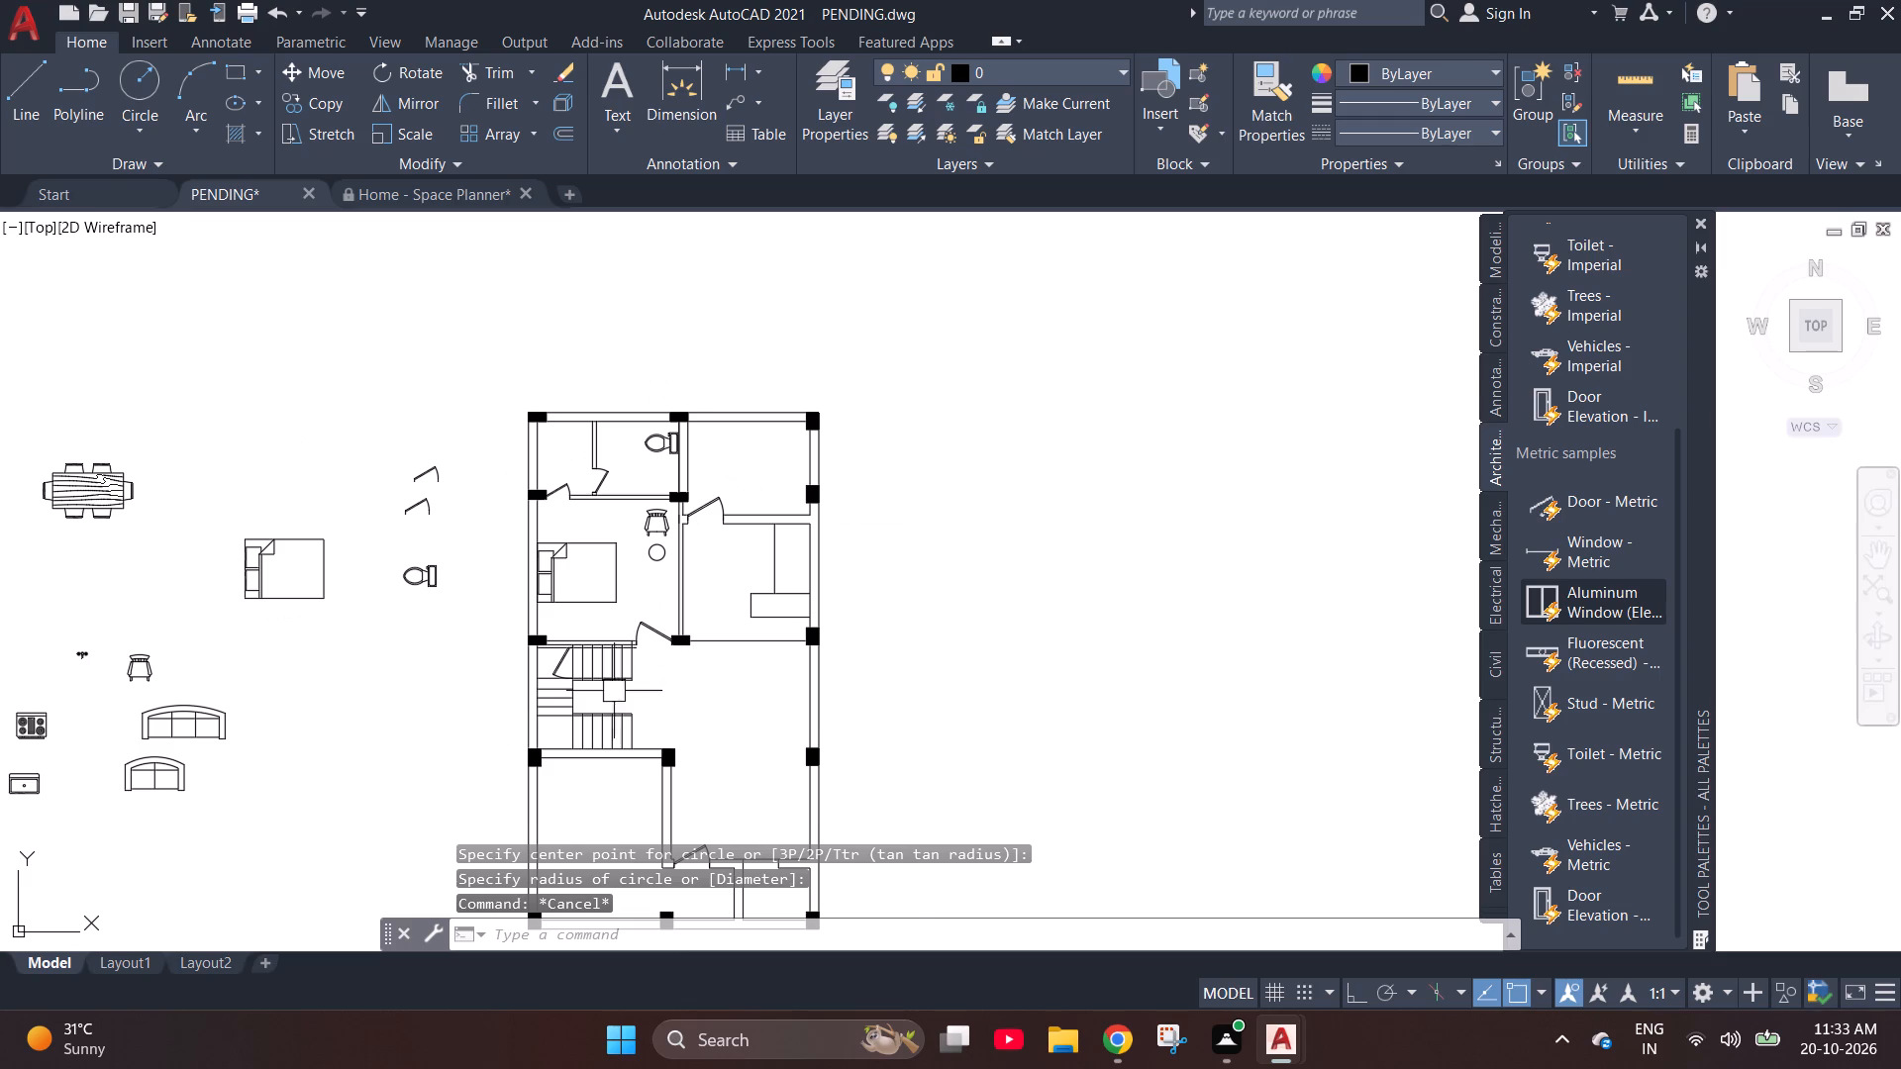
pyautogui.scroll(-1, 529, 608)
pyautogui.scroll(3, 218, 688)
pyautogui.scroll(-1, 165, 719)
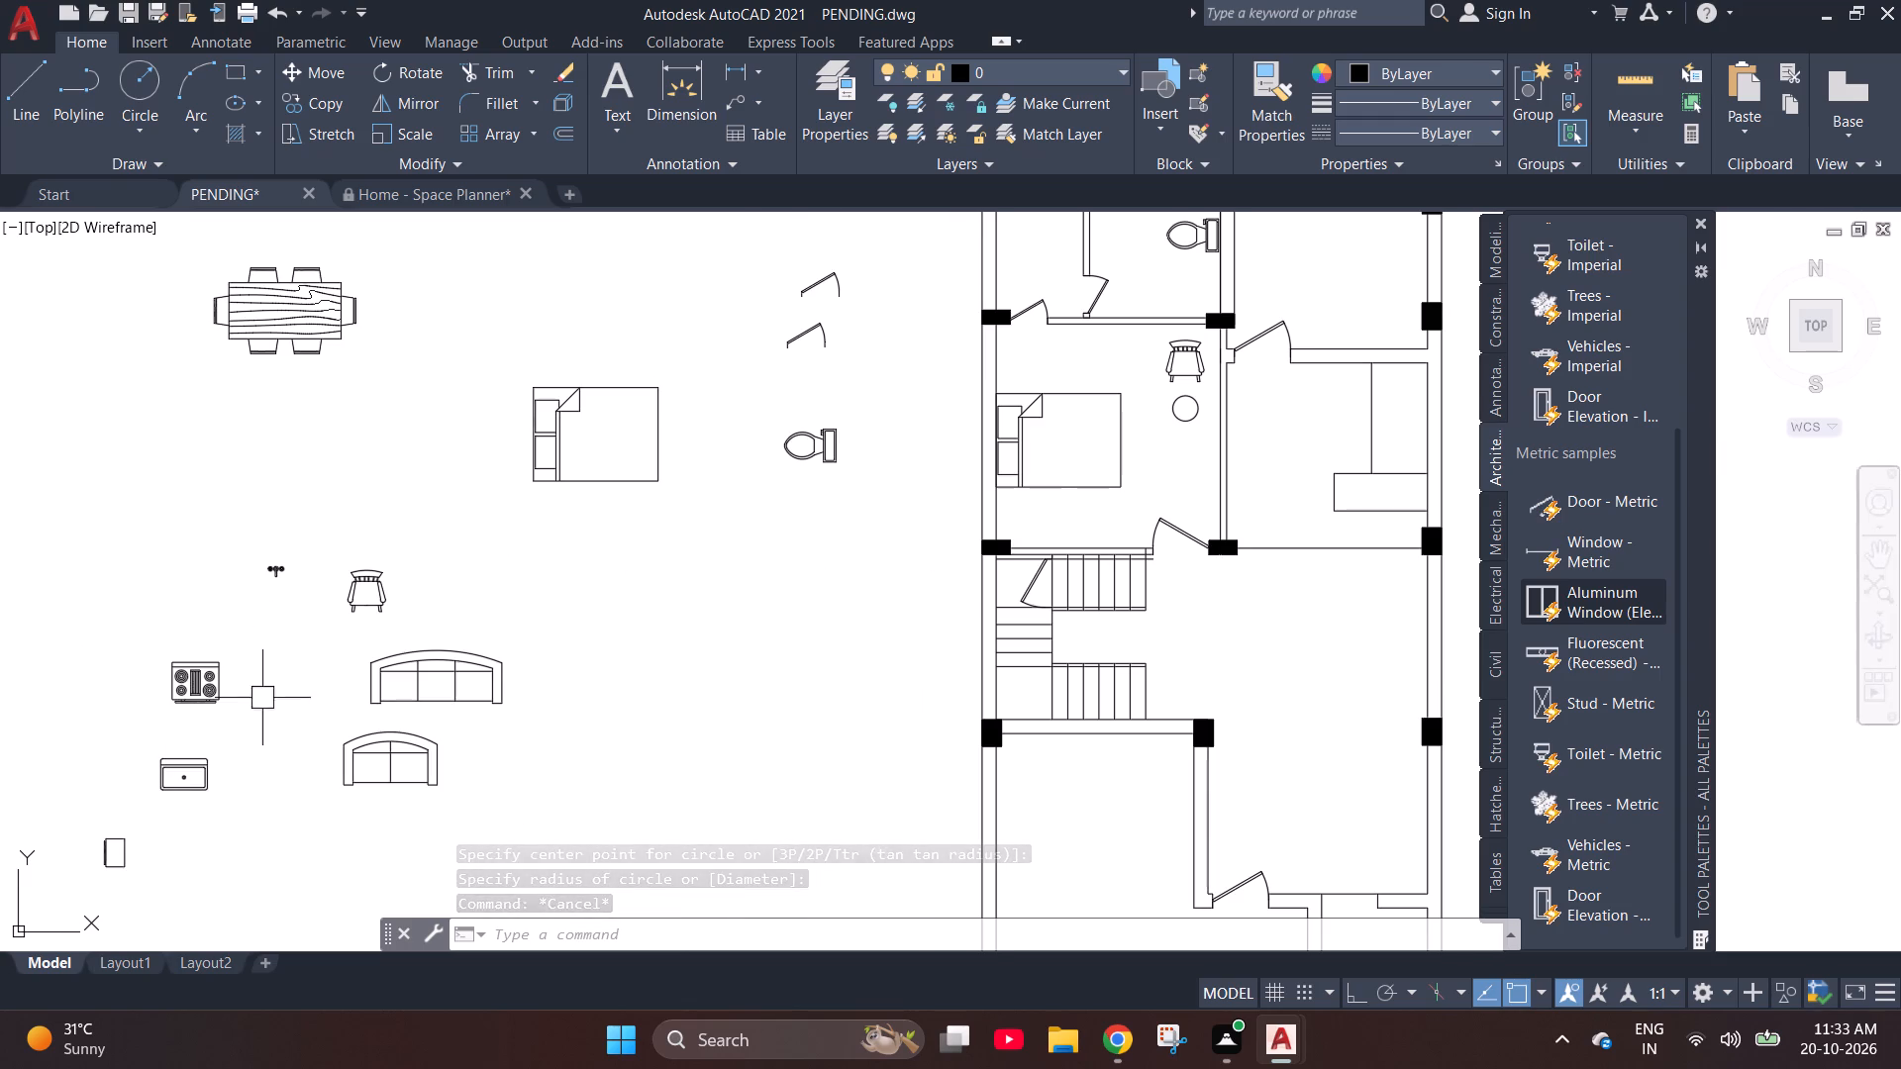
pyautogui.scroll(-2, 538, 692)
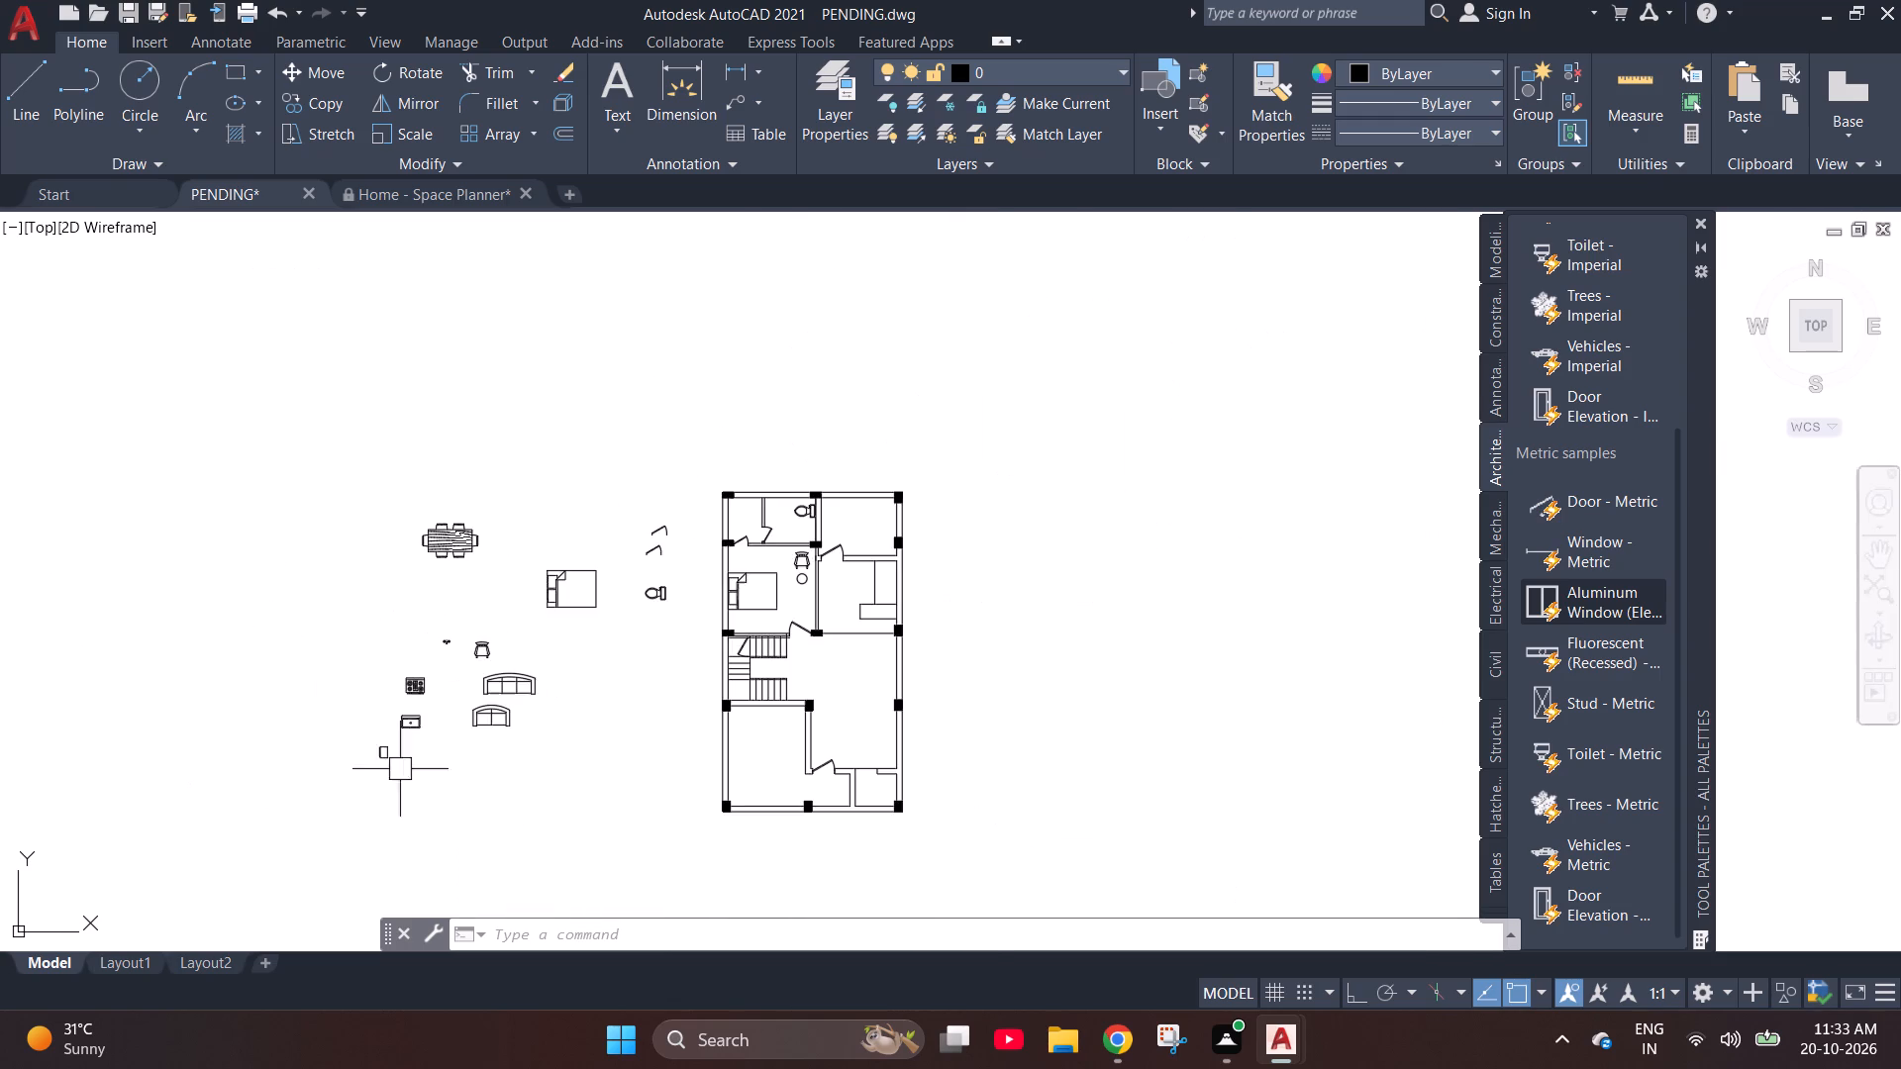
pyautogui.scroll(3, 370, 788)
pyautogui.scroll(-1, 321, 666)
pyautogui.scroll(3, 555, 333)
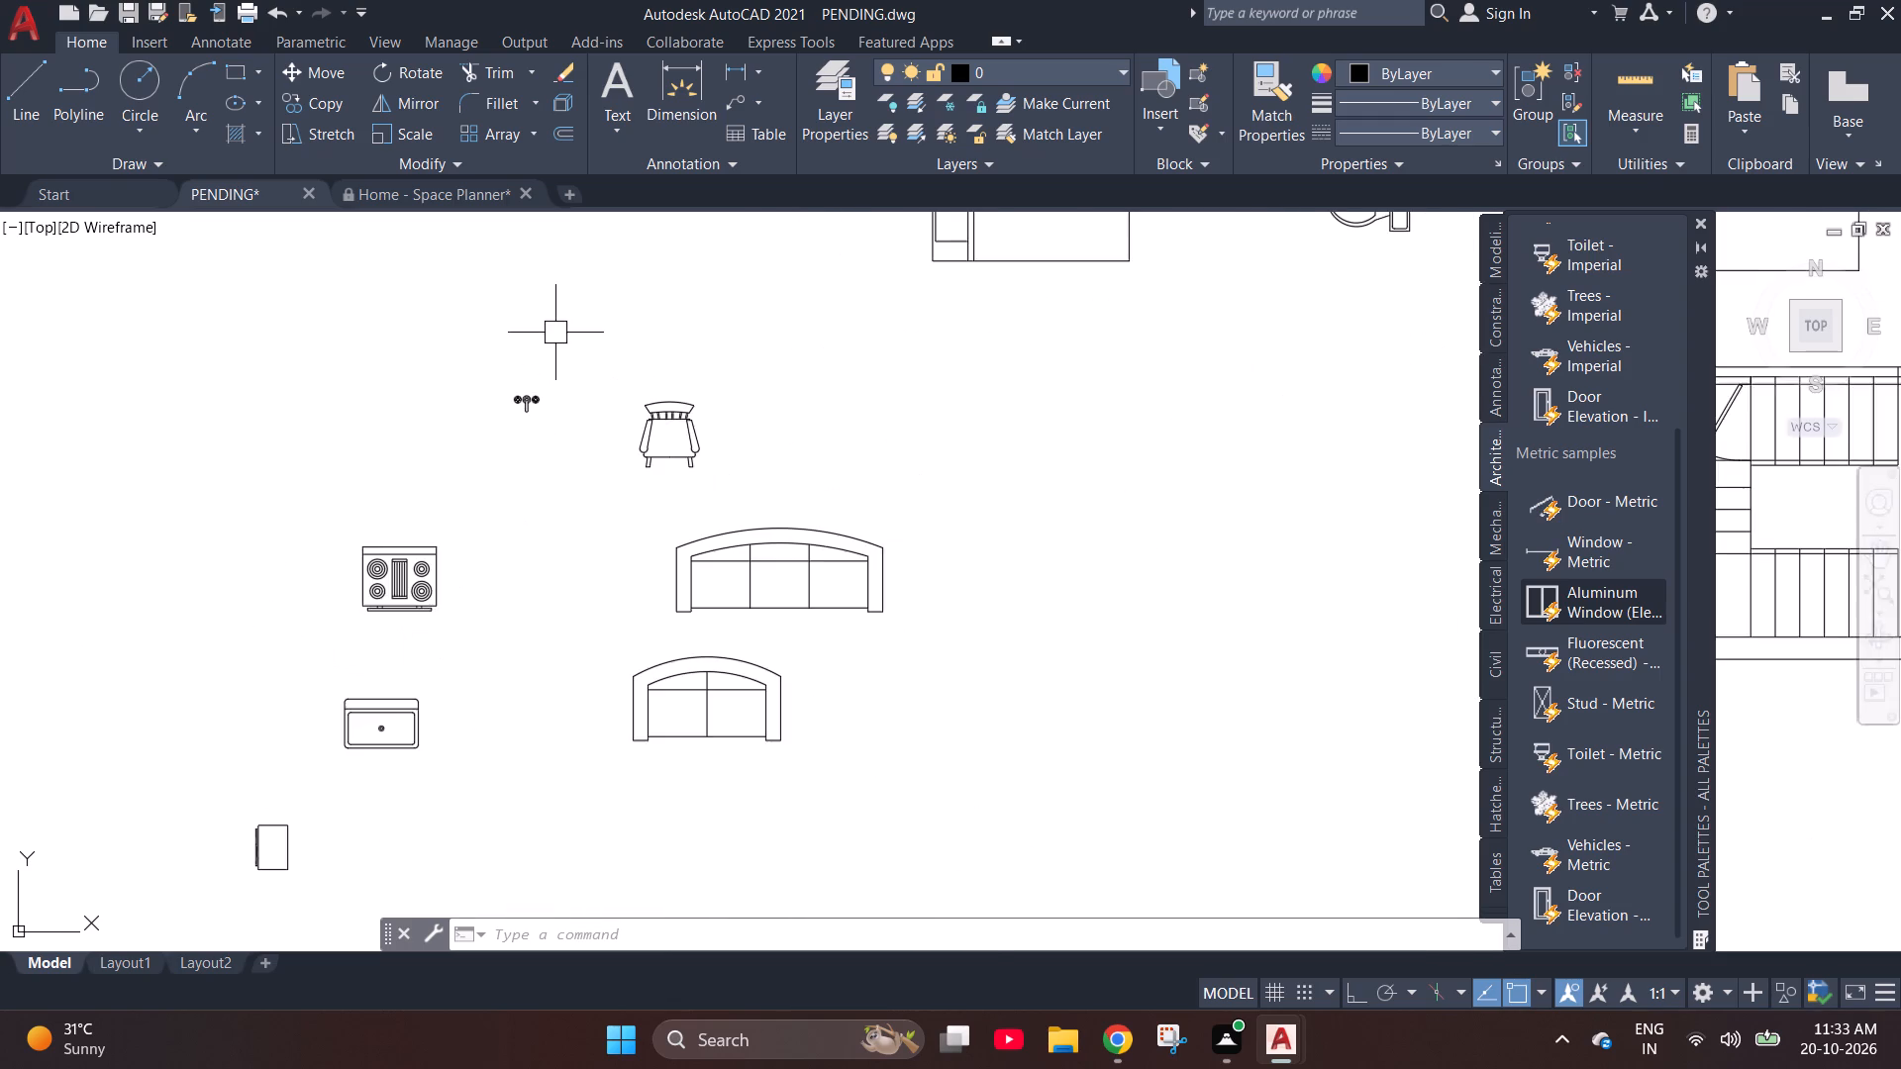
pyautogui.scroll(-3, 555, 333)
pyautogui.scroll(-1, 452, 467)
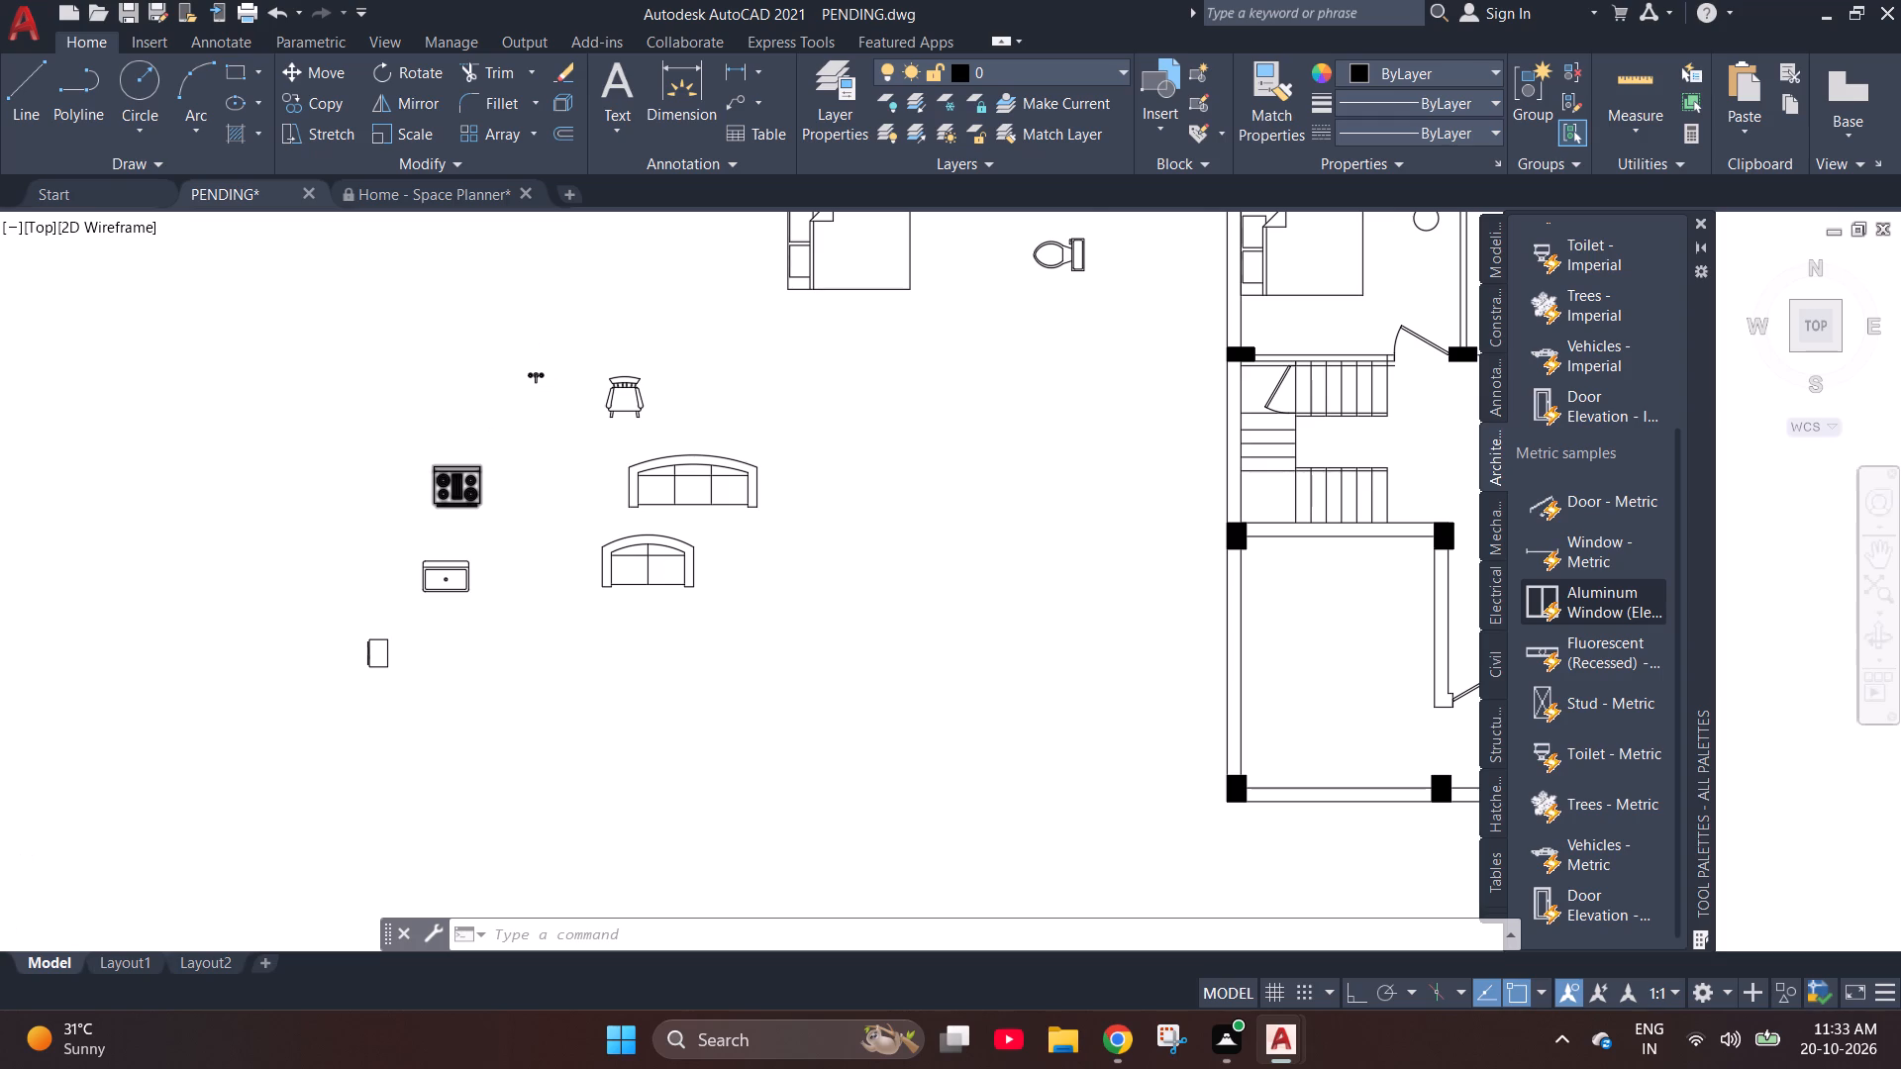
pyautogui.scroll(-1, 452, 467)
# Draw a small rectangle against the inside face of the upper-right room's top wall, near the corner column.
pyautogui.scroll(4, 905, 289)
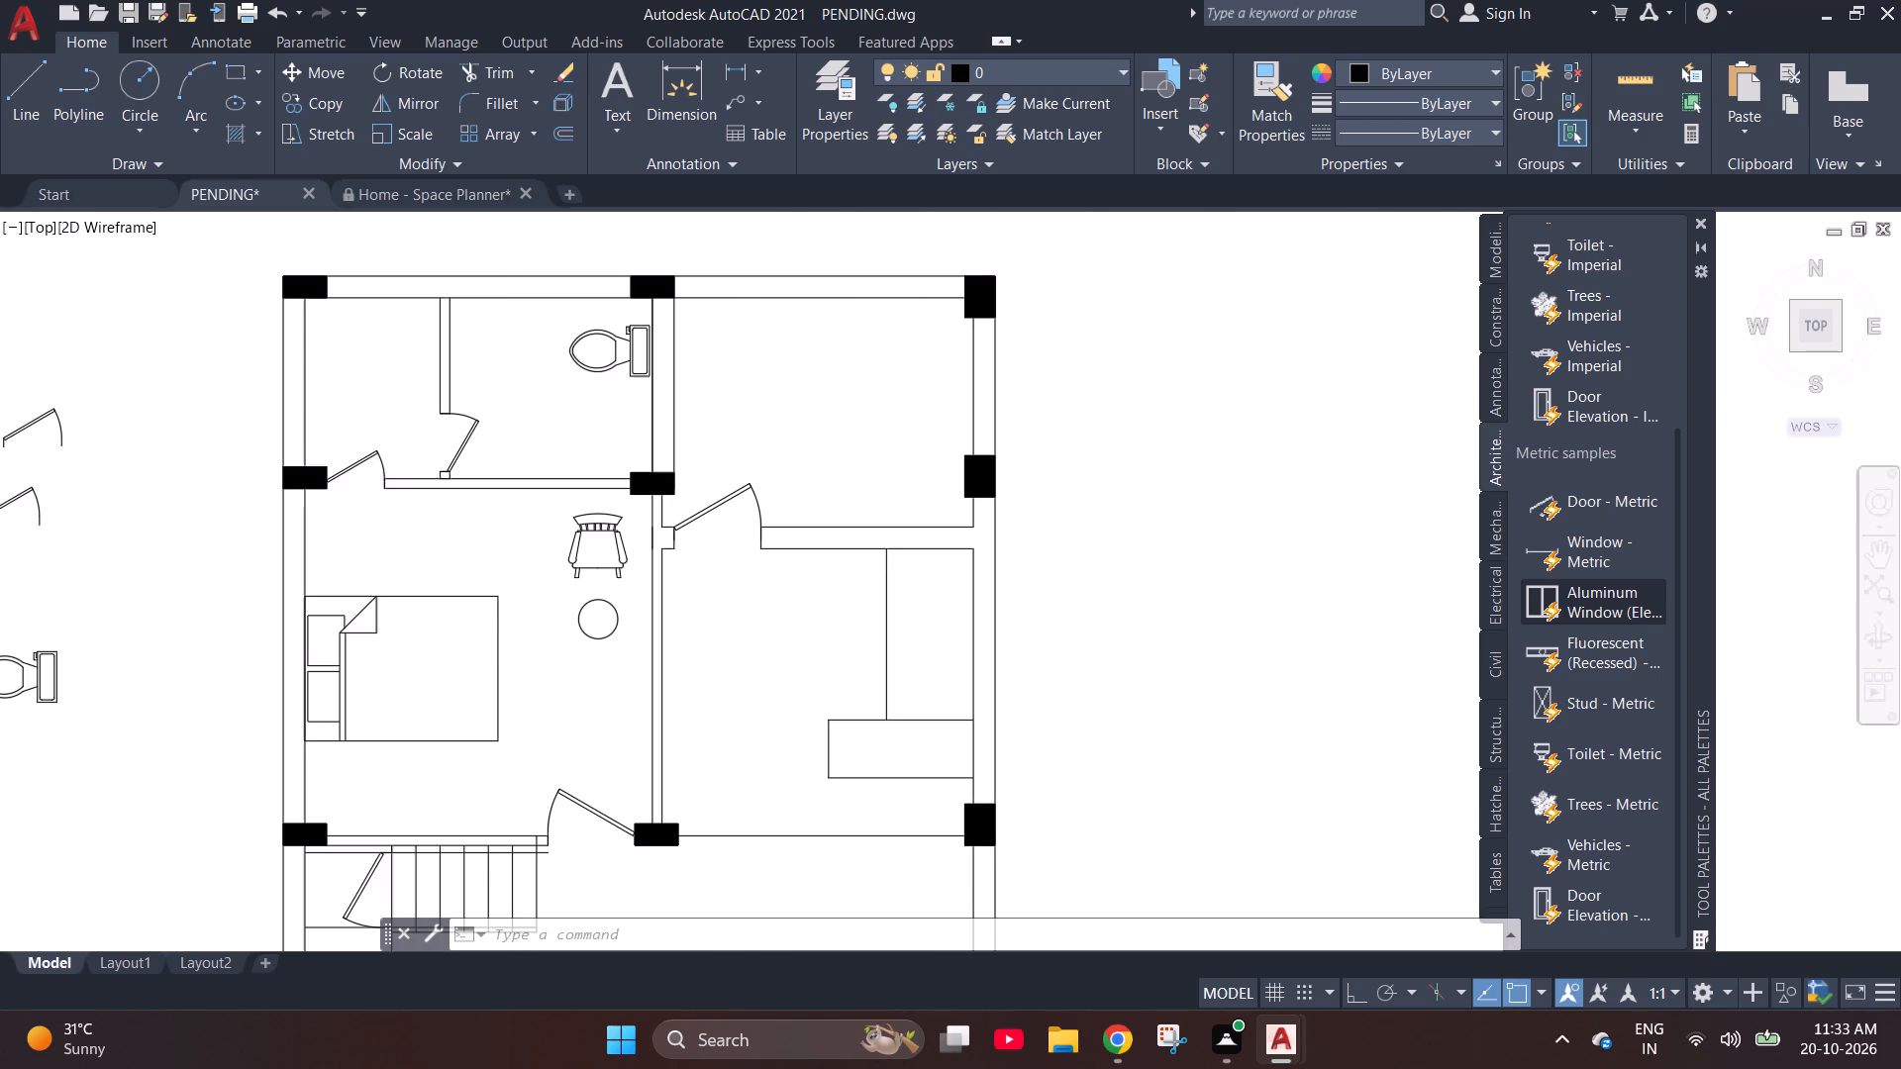
pyautogui.press('Escape')
pyautogui.write('rec')
pyautogui.press('space')
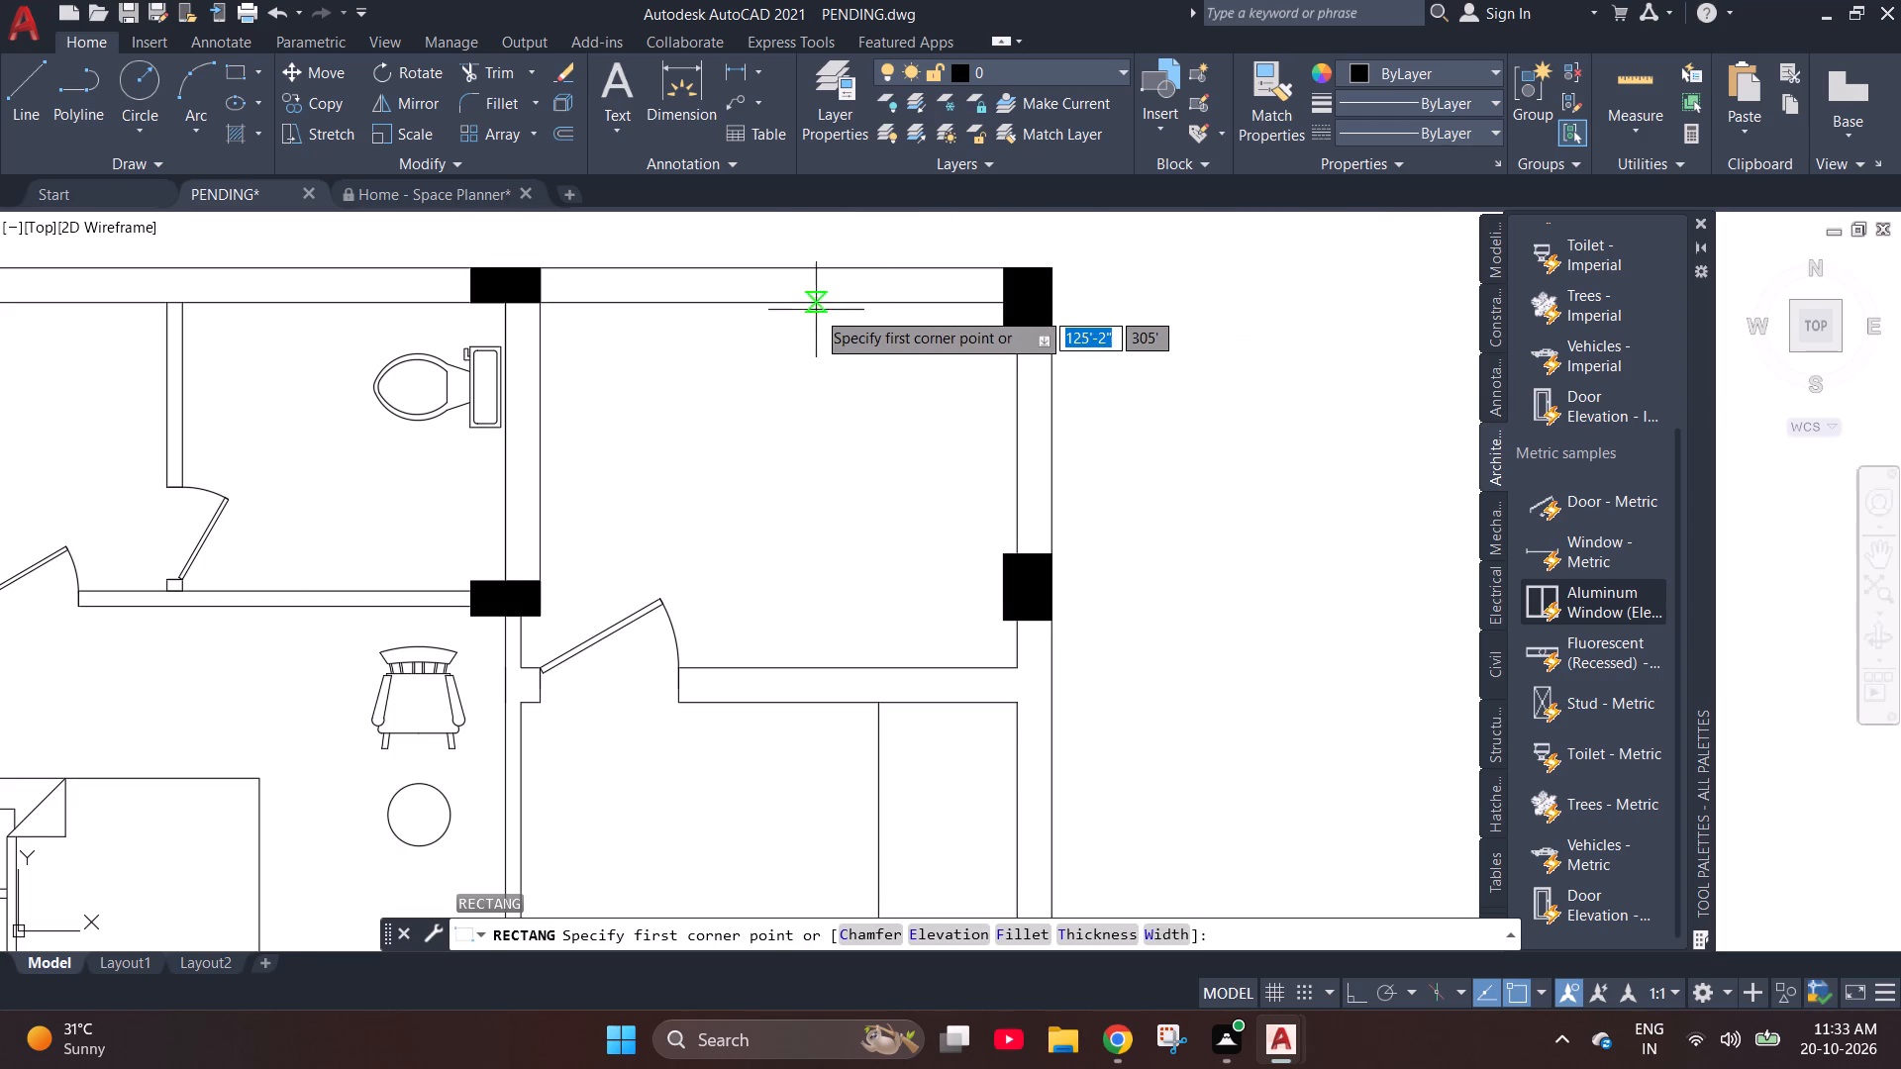
pyautogui.scroll(2, 817, 339)
pyautogui.scroll(-1, 821, 342)
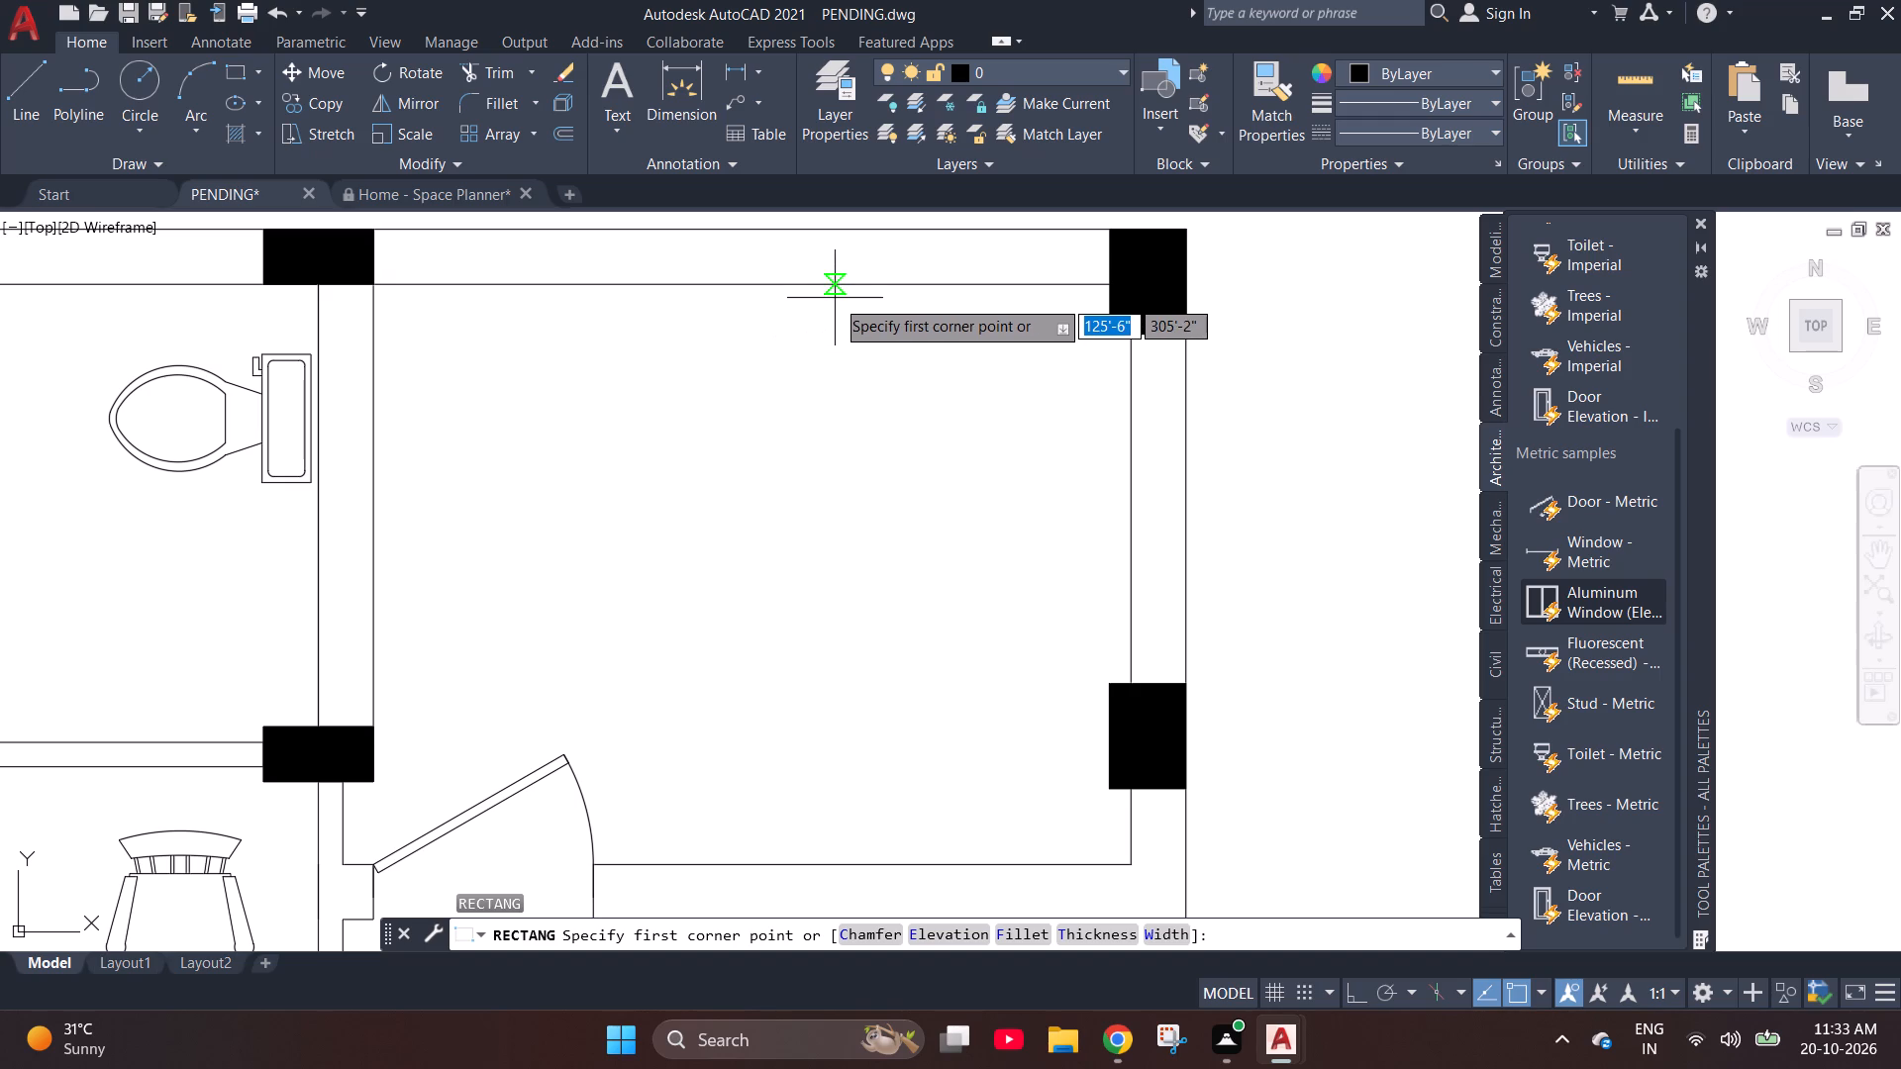
pyautogui.click(862, 293)
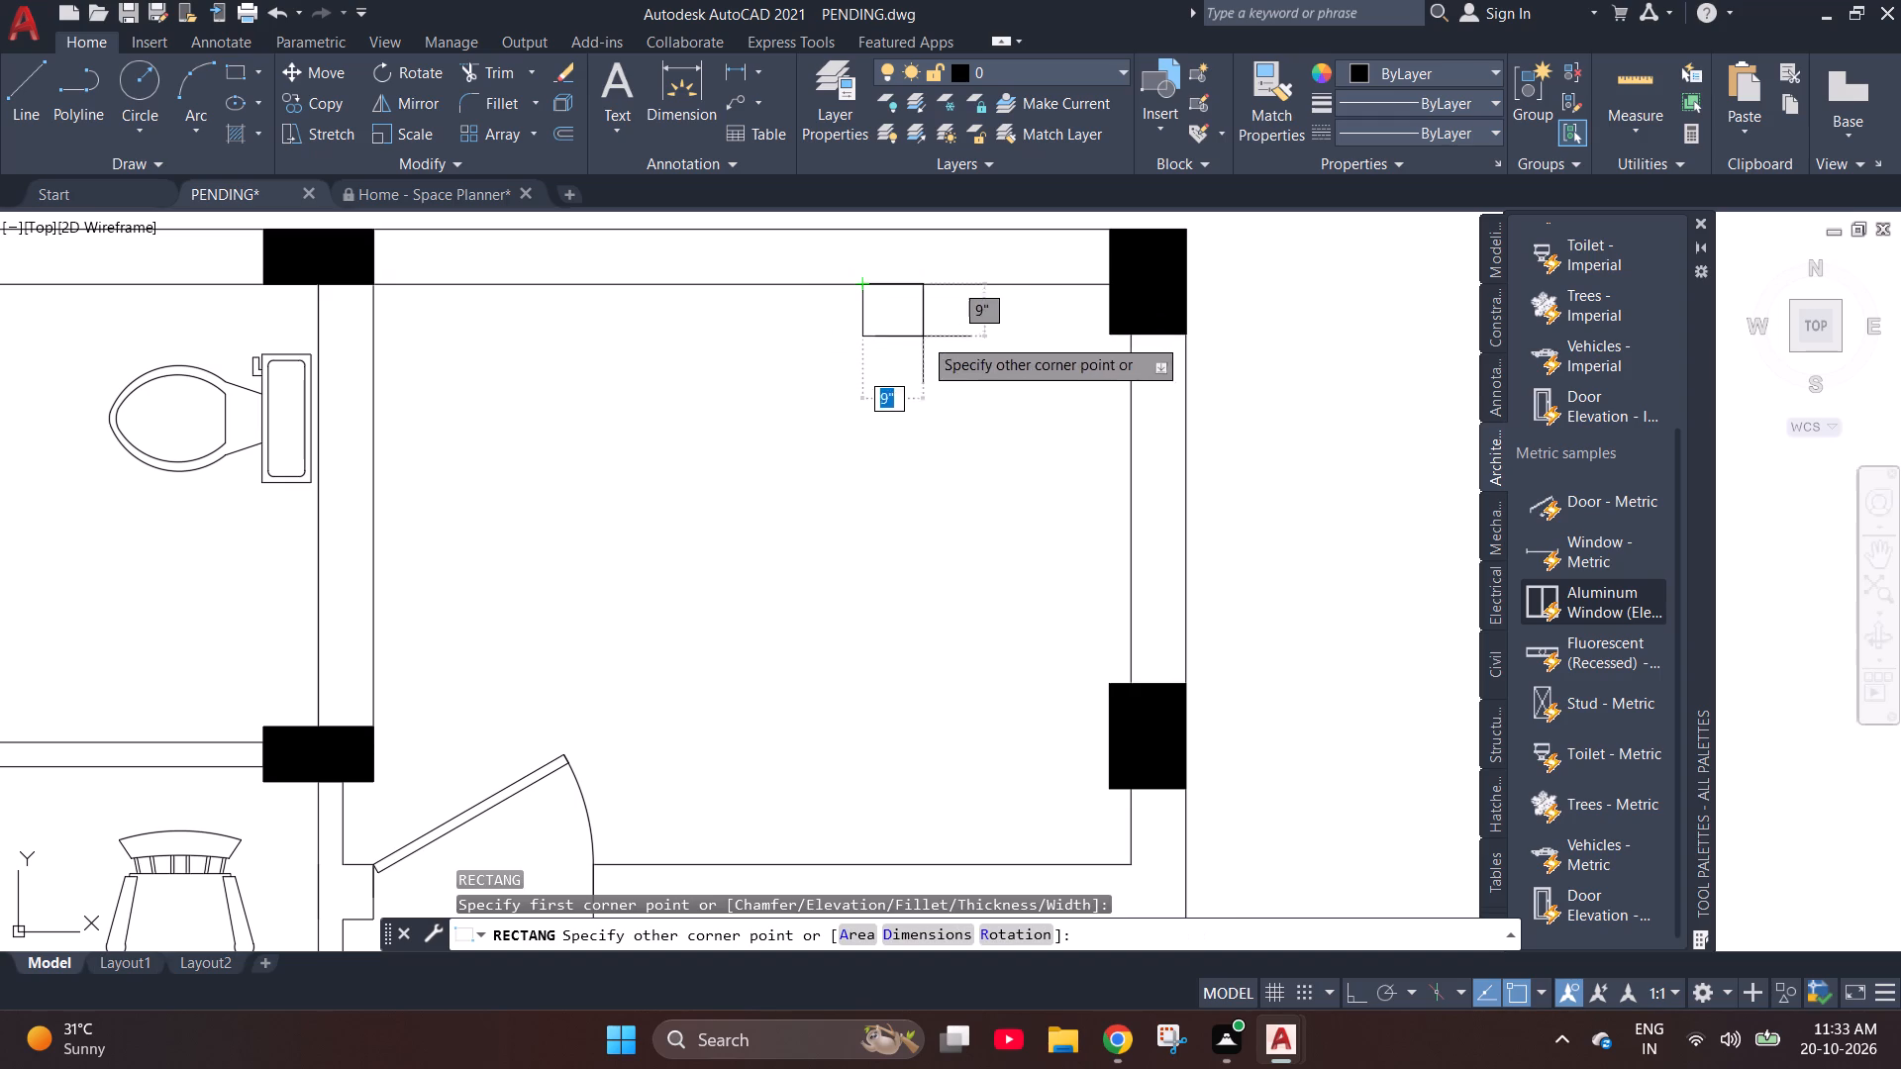
pyautogui.click(1019, 372)
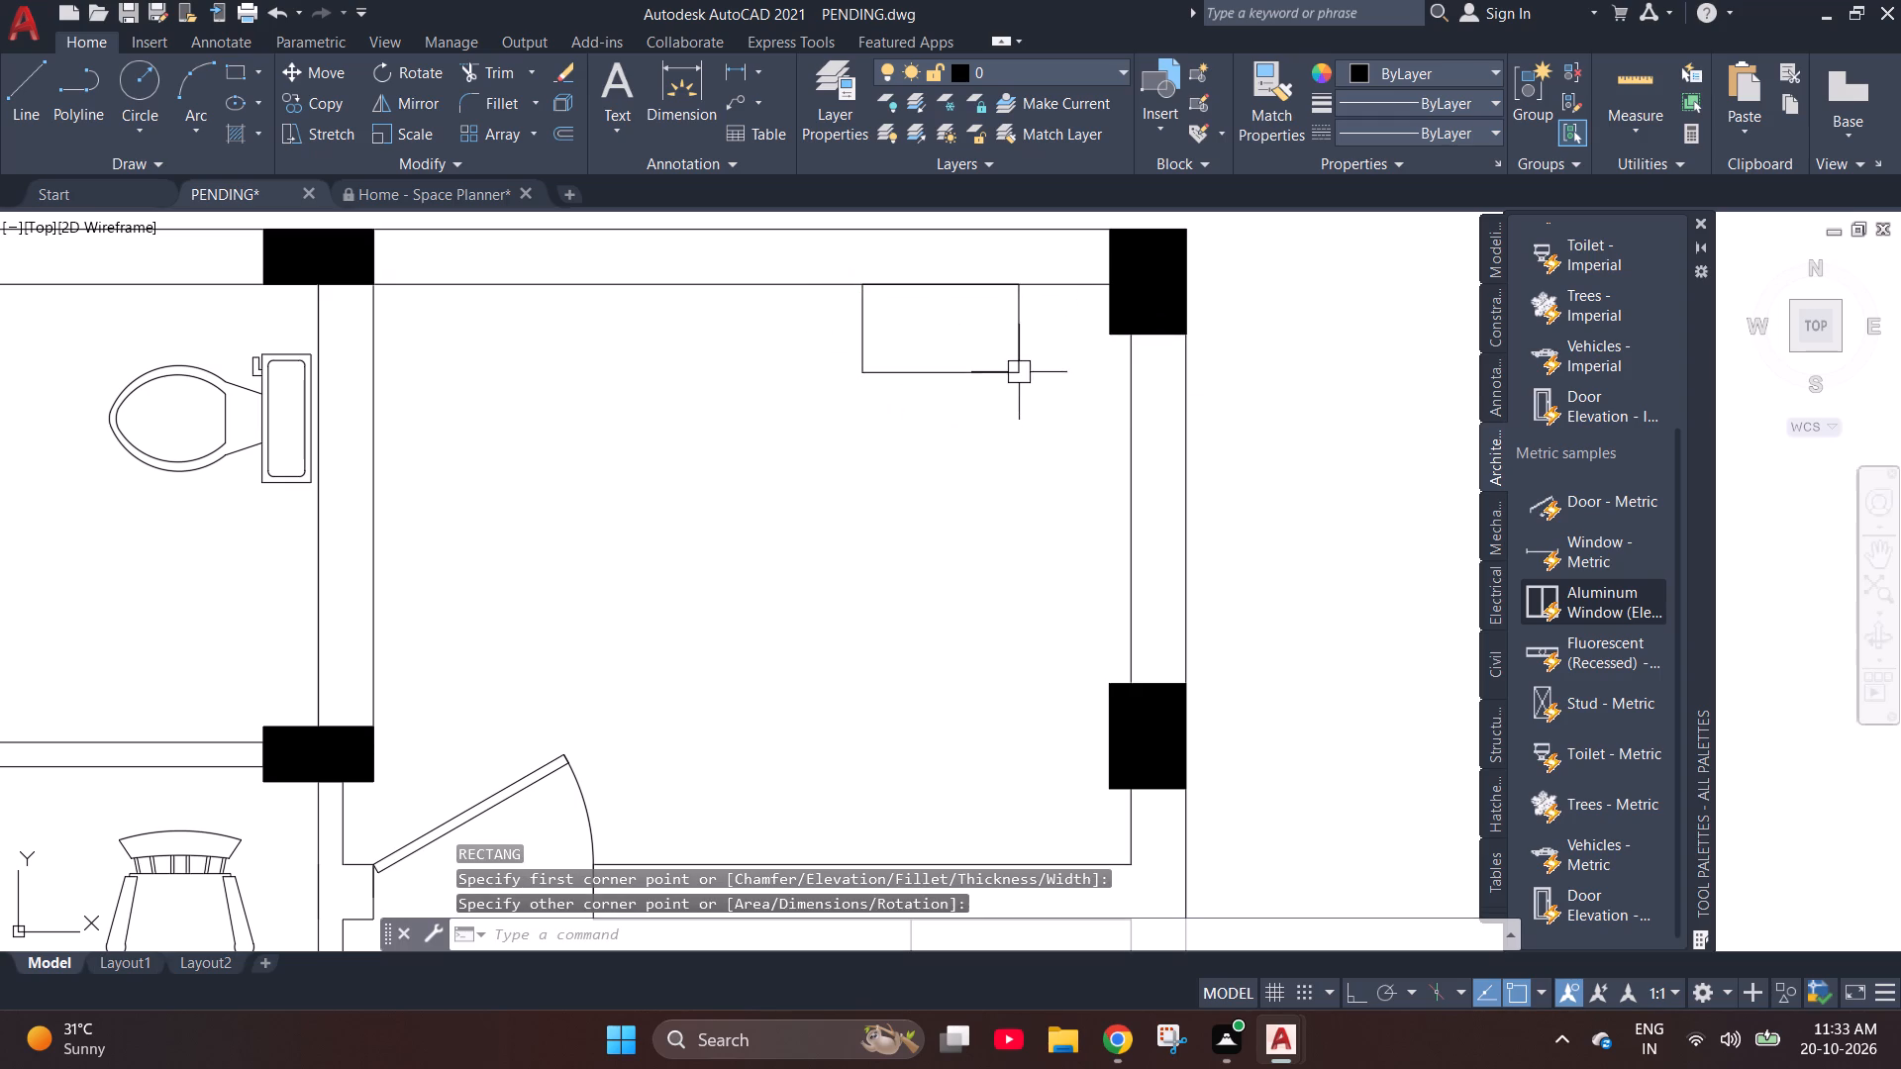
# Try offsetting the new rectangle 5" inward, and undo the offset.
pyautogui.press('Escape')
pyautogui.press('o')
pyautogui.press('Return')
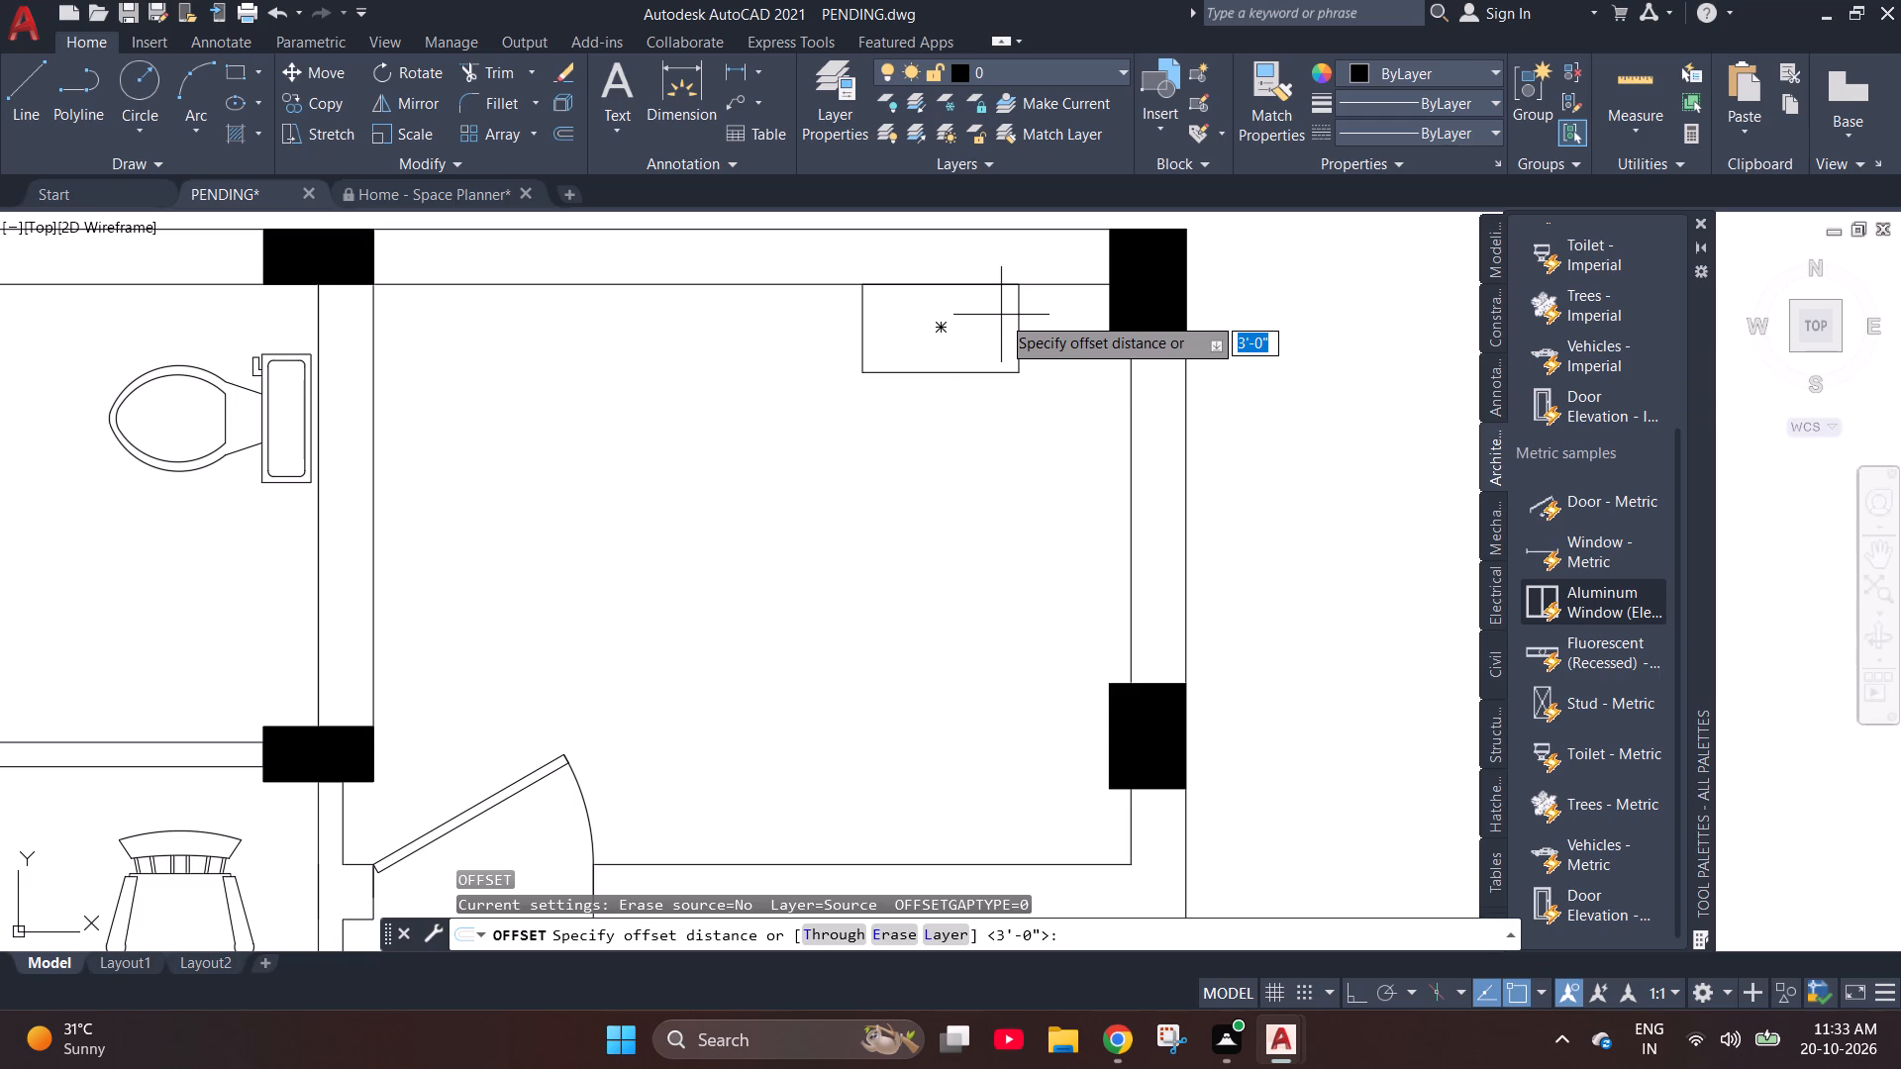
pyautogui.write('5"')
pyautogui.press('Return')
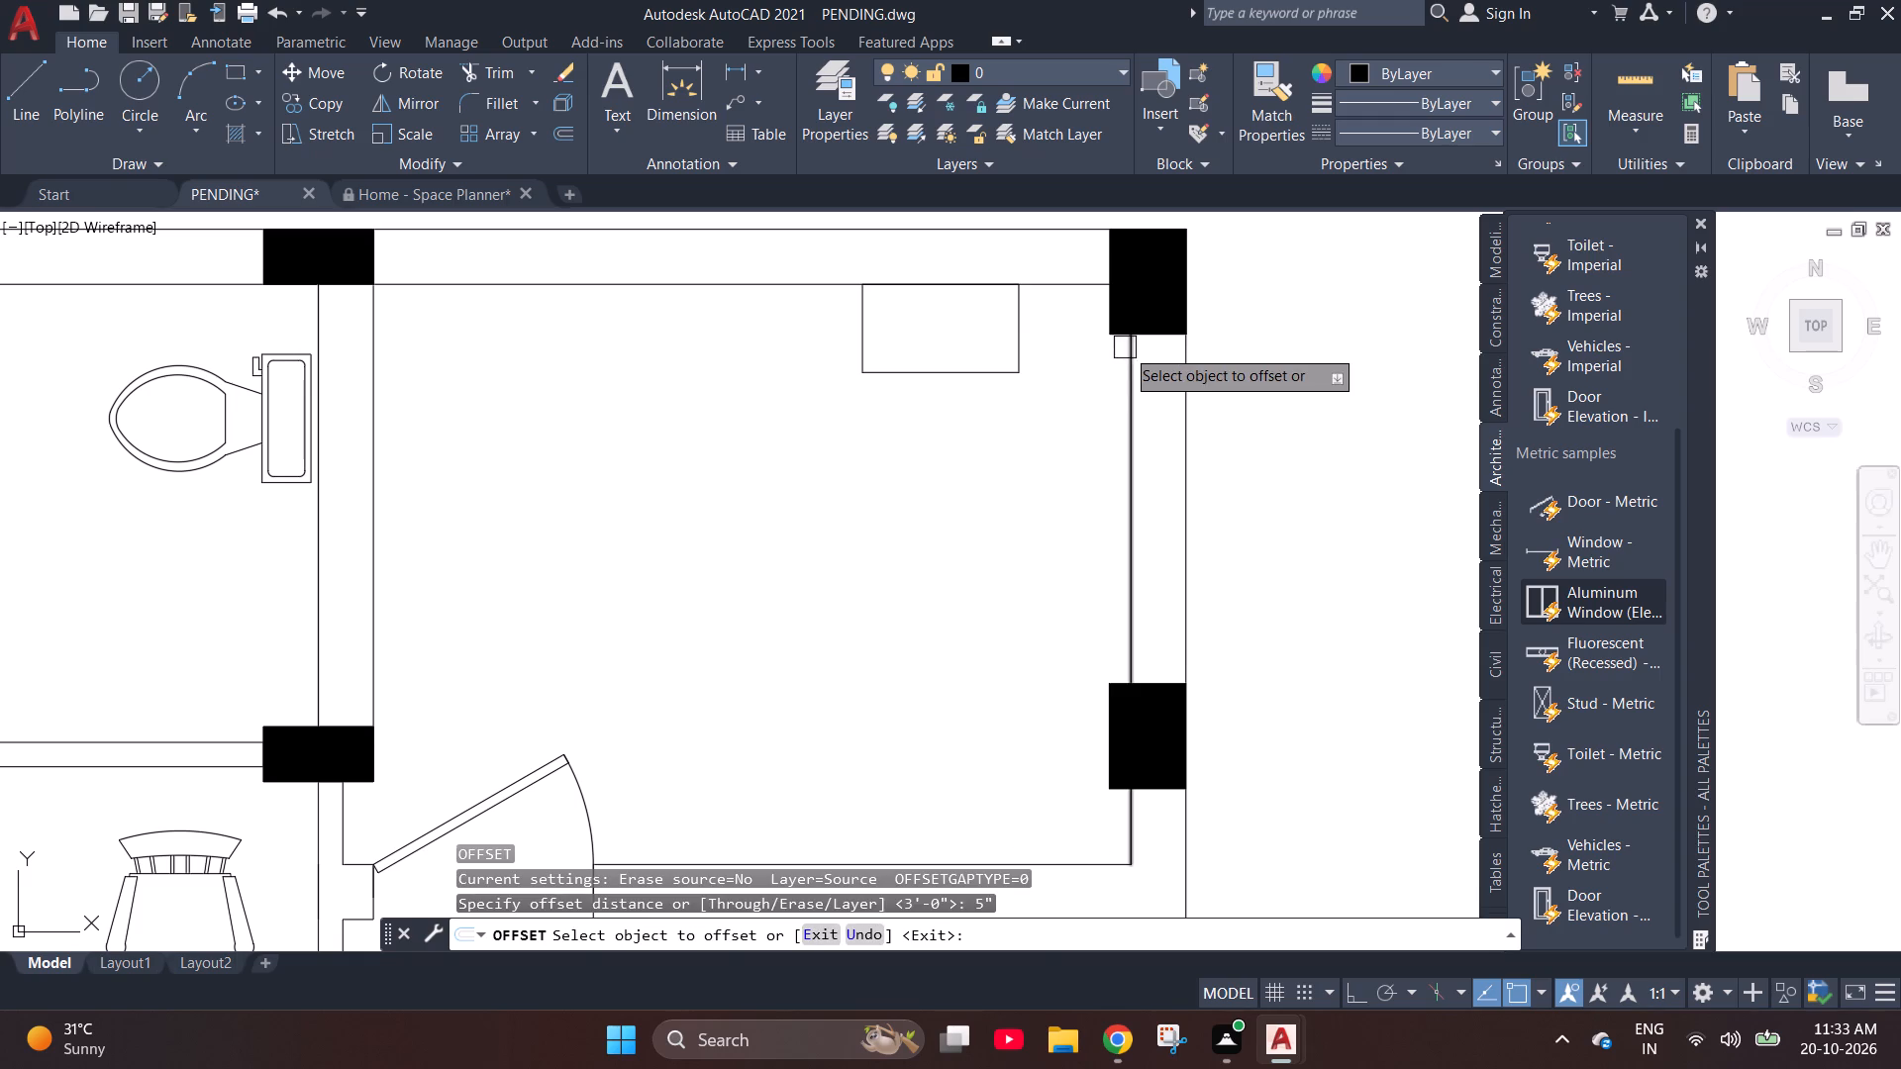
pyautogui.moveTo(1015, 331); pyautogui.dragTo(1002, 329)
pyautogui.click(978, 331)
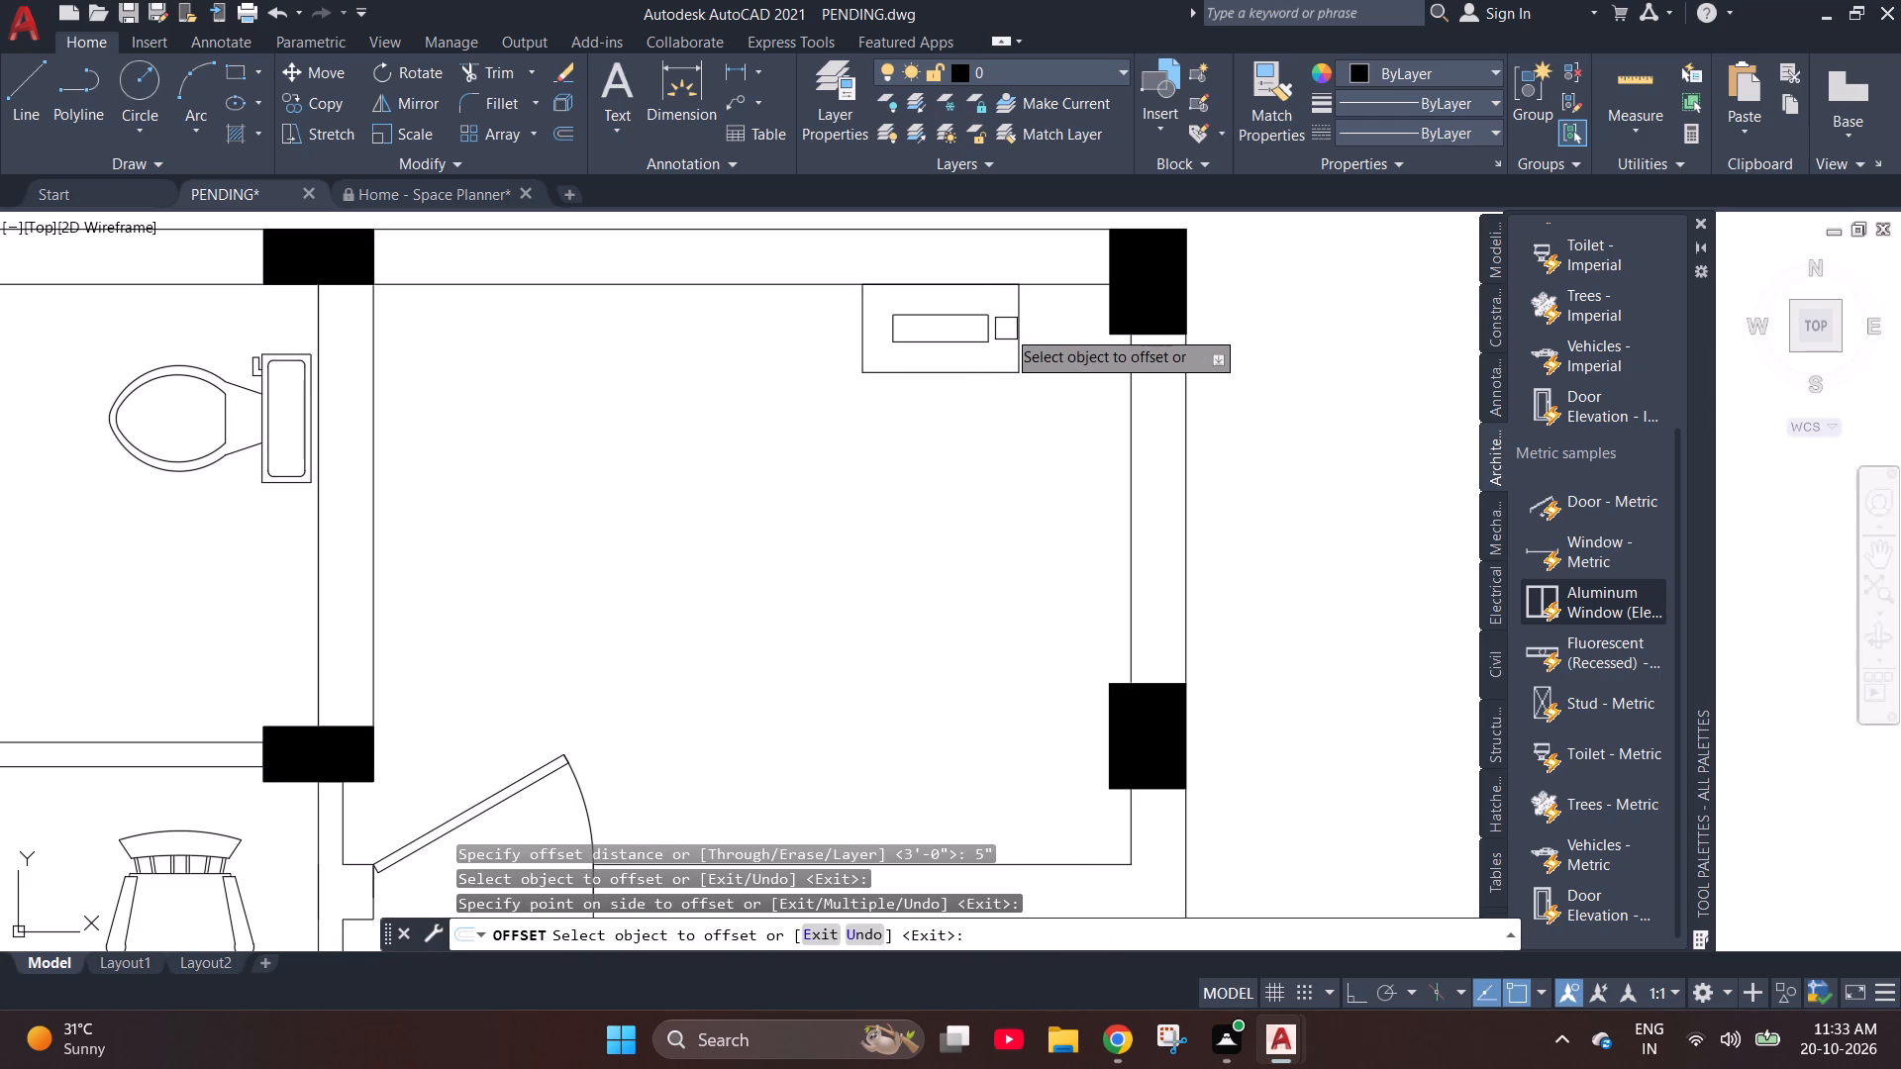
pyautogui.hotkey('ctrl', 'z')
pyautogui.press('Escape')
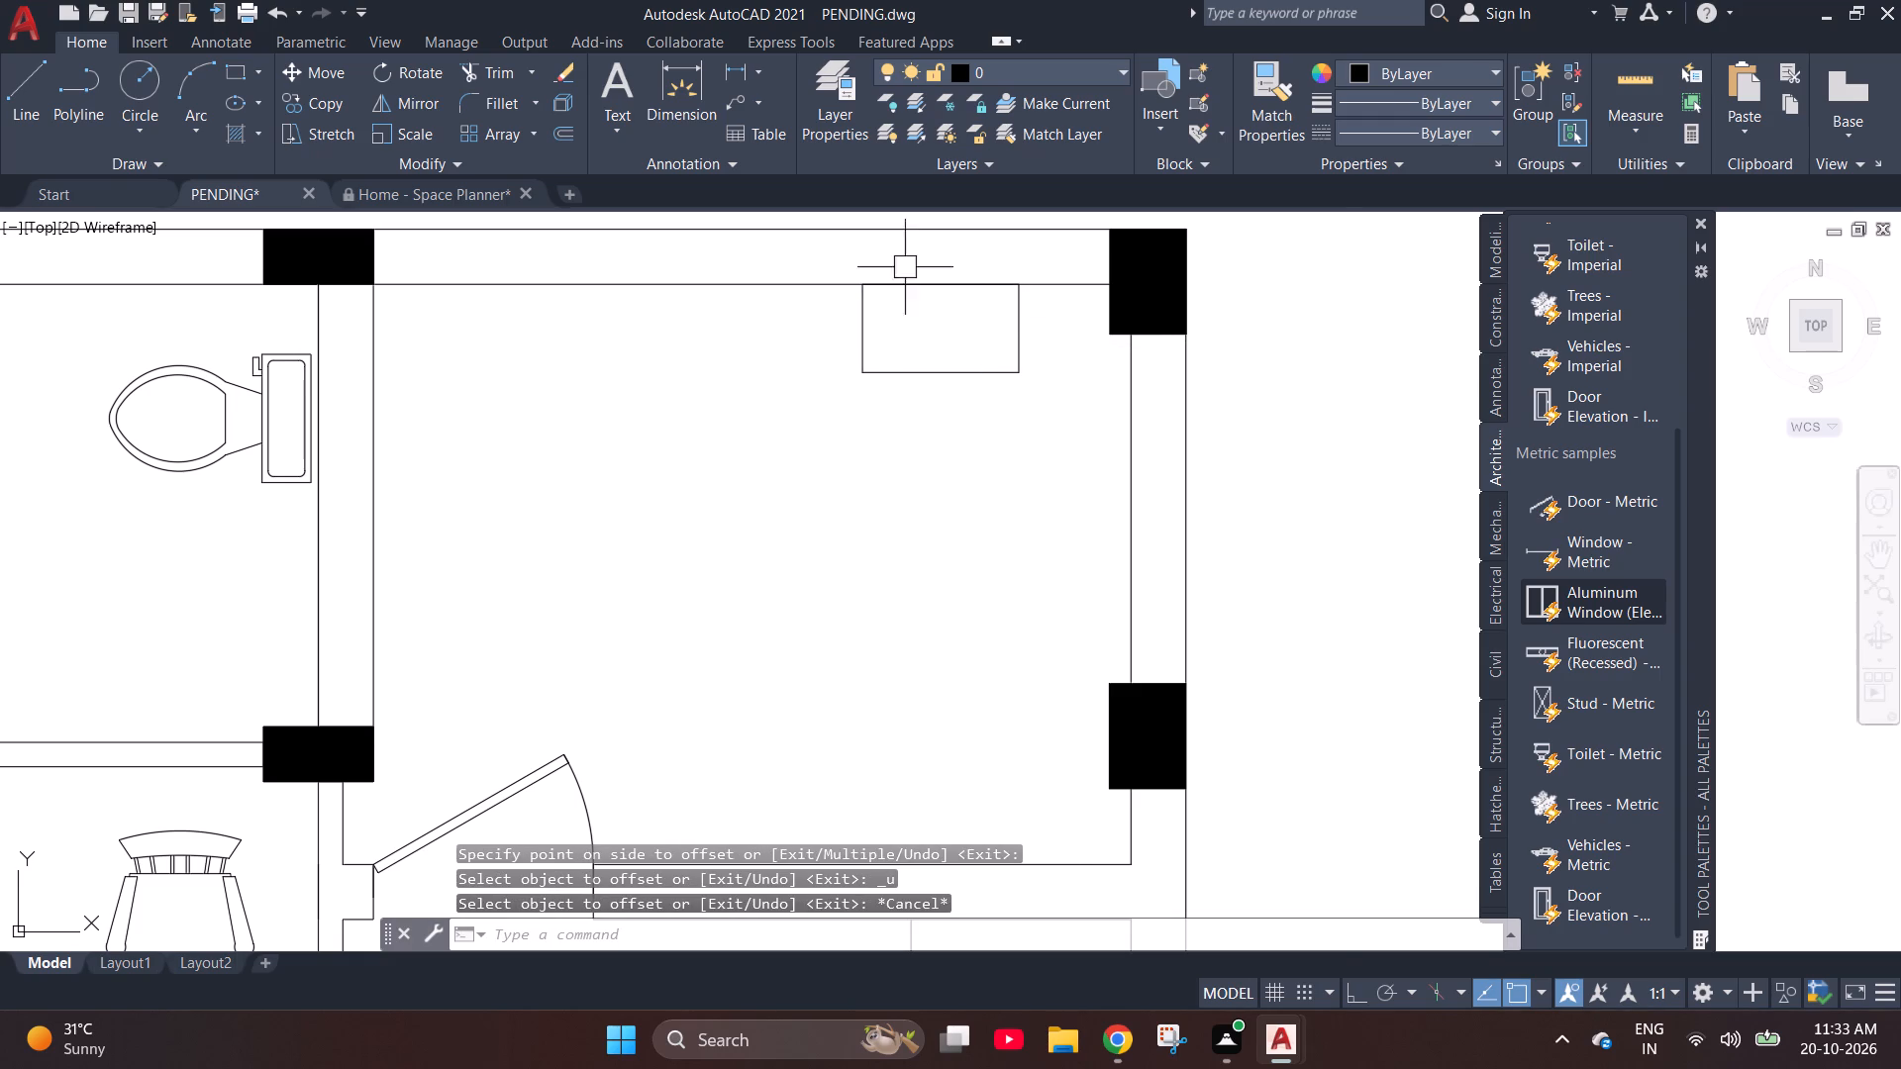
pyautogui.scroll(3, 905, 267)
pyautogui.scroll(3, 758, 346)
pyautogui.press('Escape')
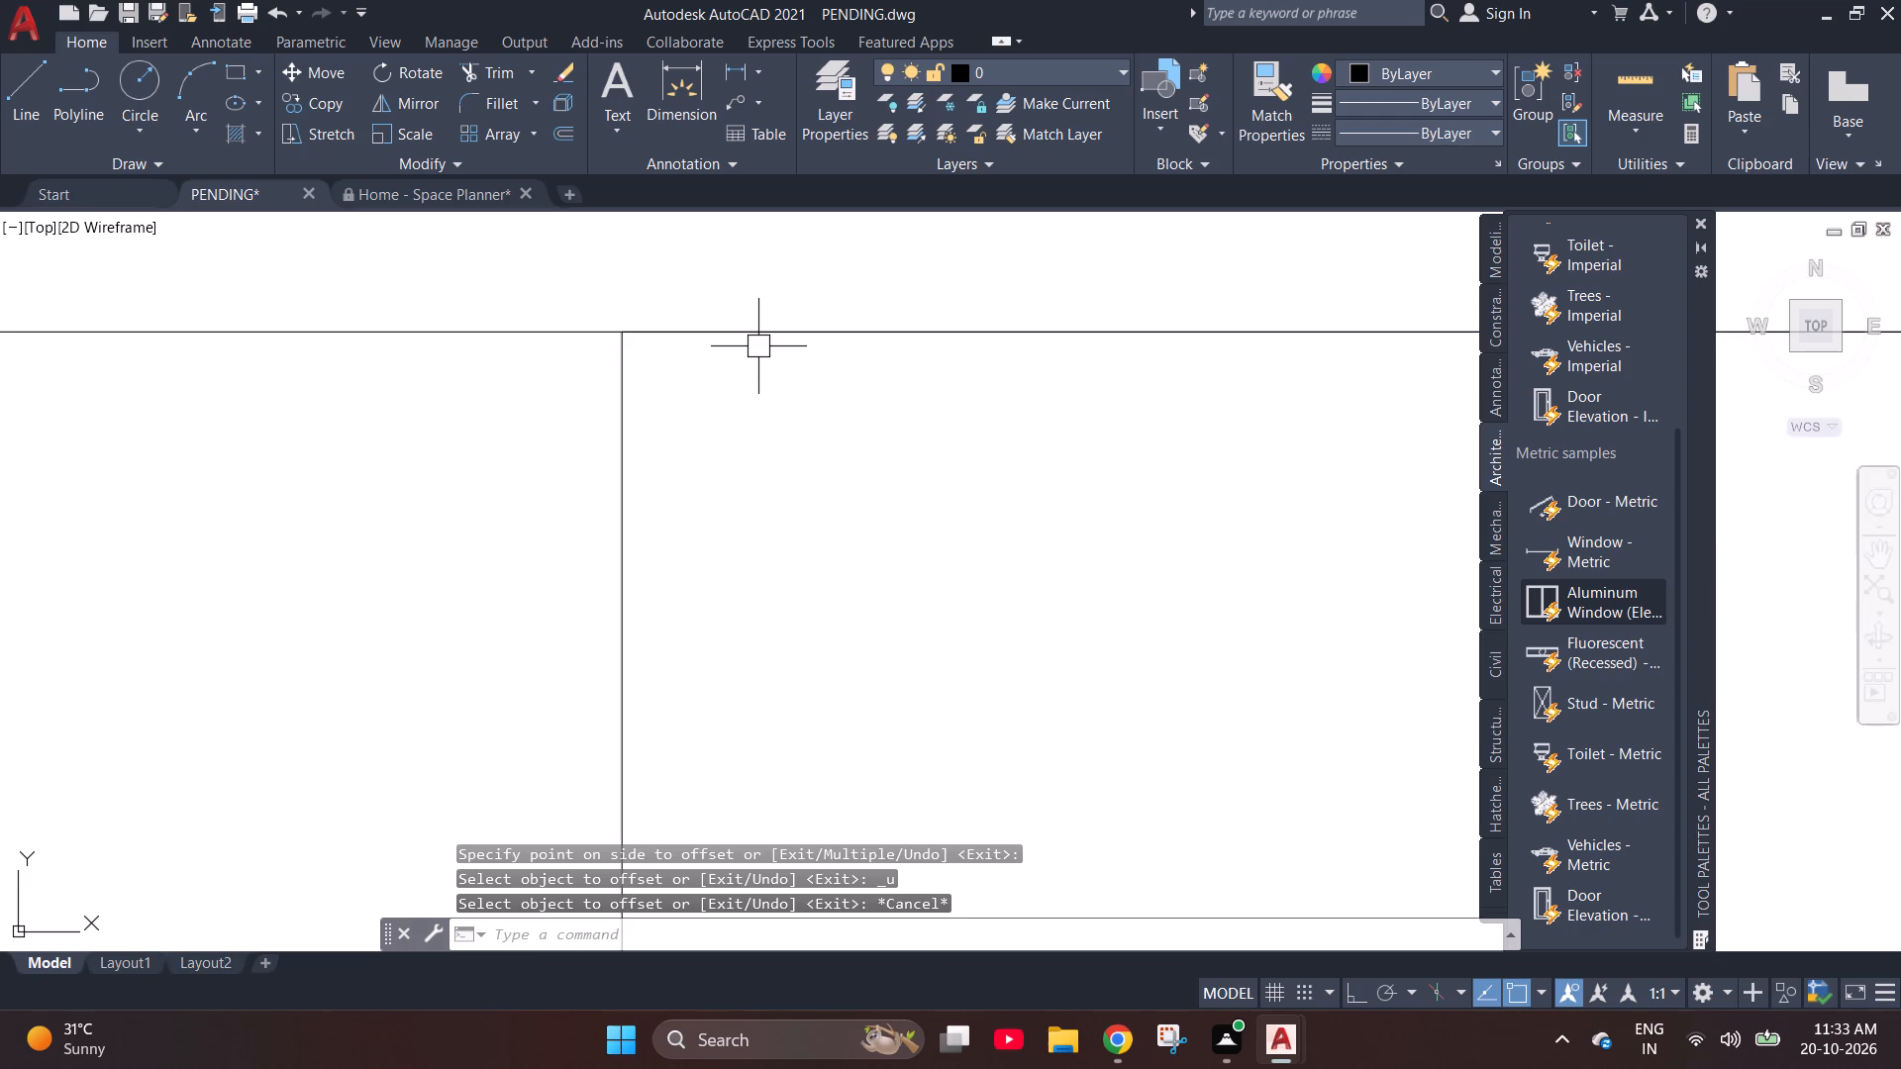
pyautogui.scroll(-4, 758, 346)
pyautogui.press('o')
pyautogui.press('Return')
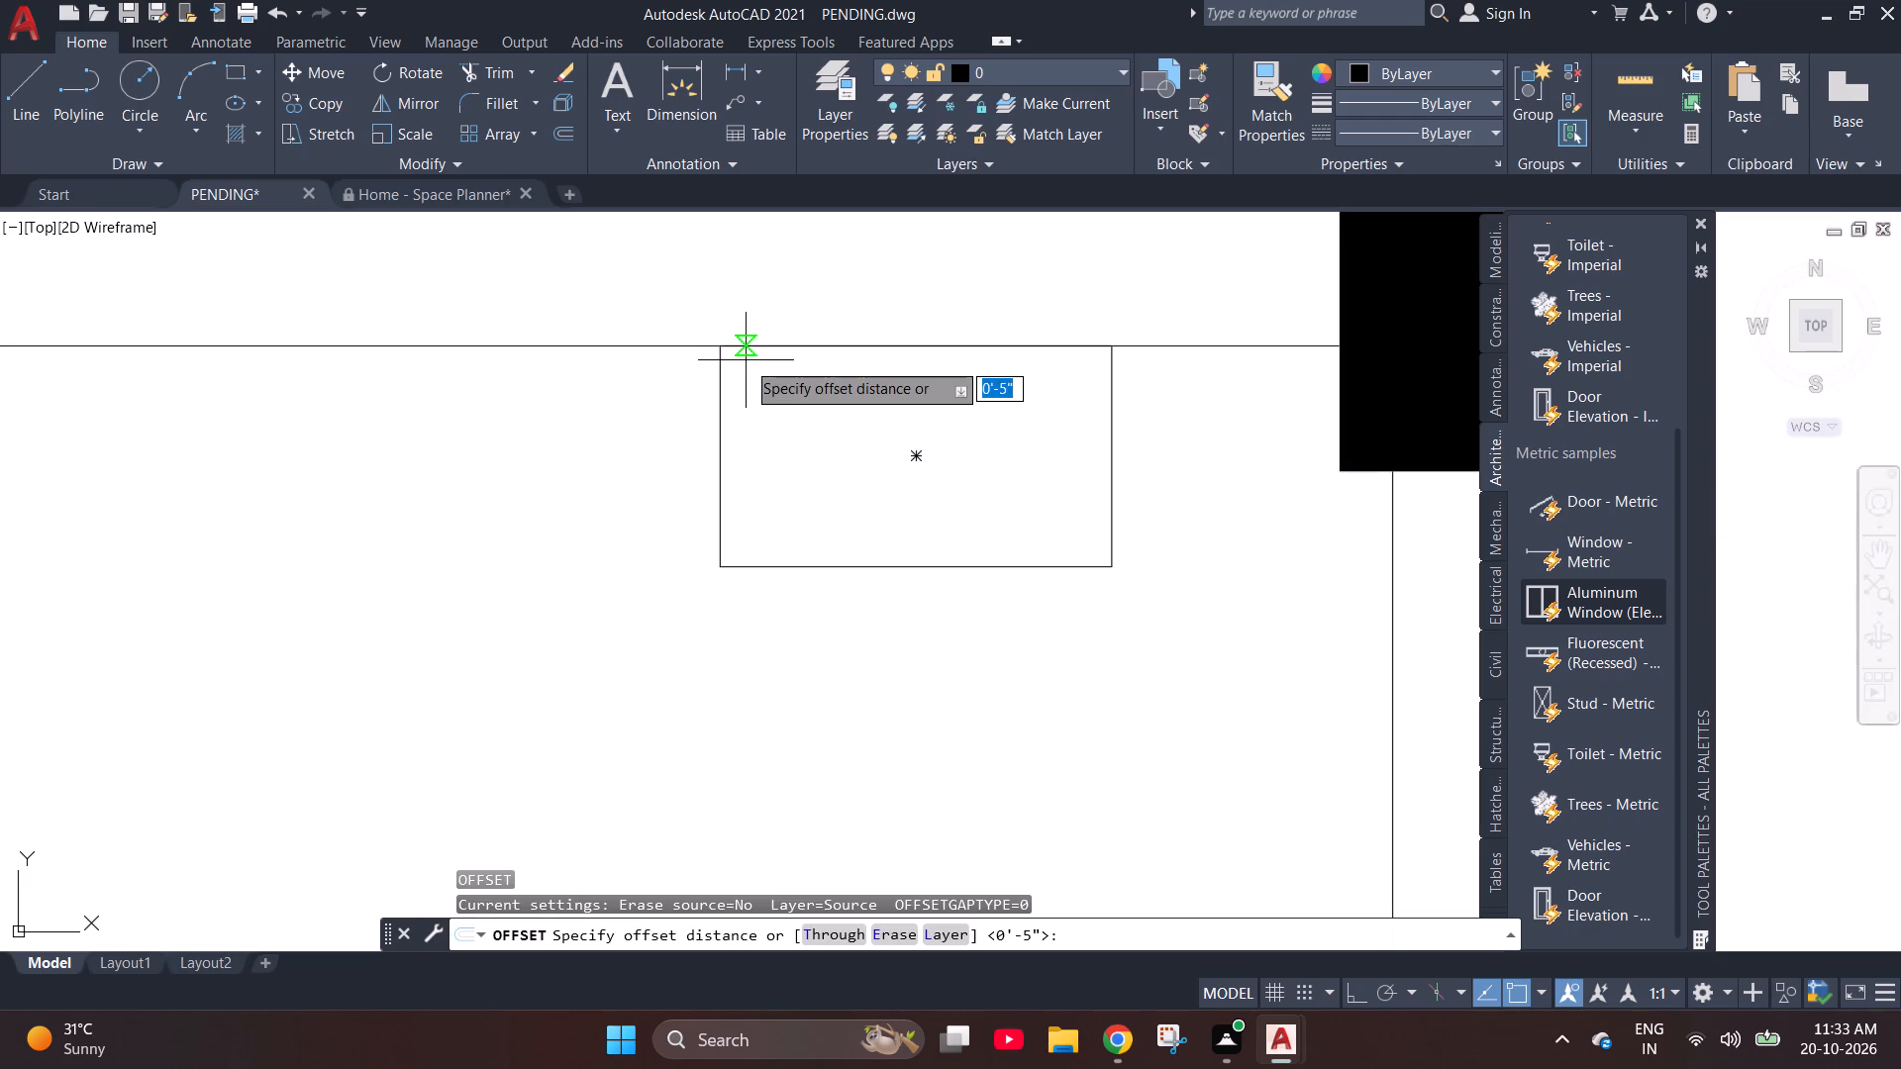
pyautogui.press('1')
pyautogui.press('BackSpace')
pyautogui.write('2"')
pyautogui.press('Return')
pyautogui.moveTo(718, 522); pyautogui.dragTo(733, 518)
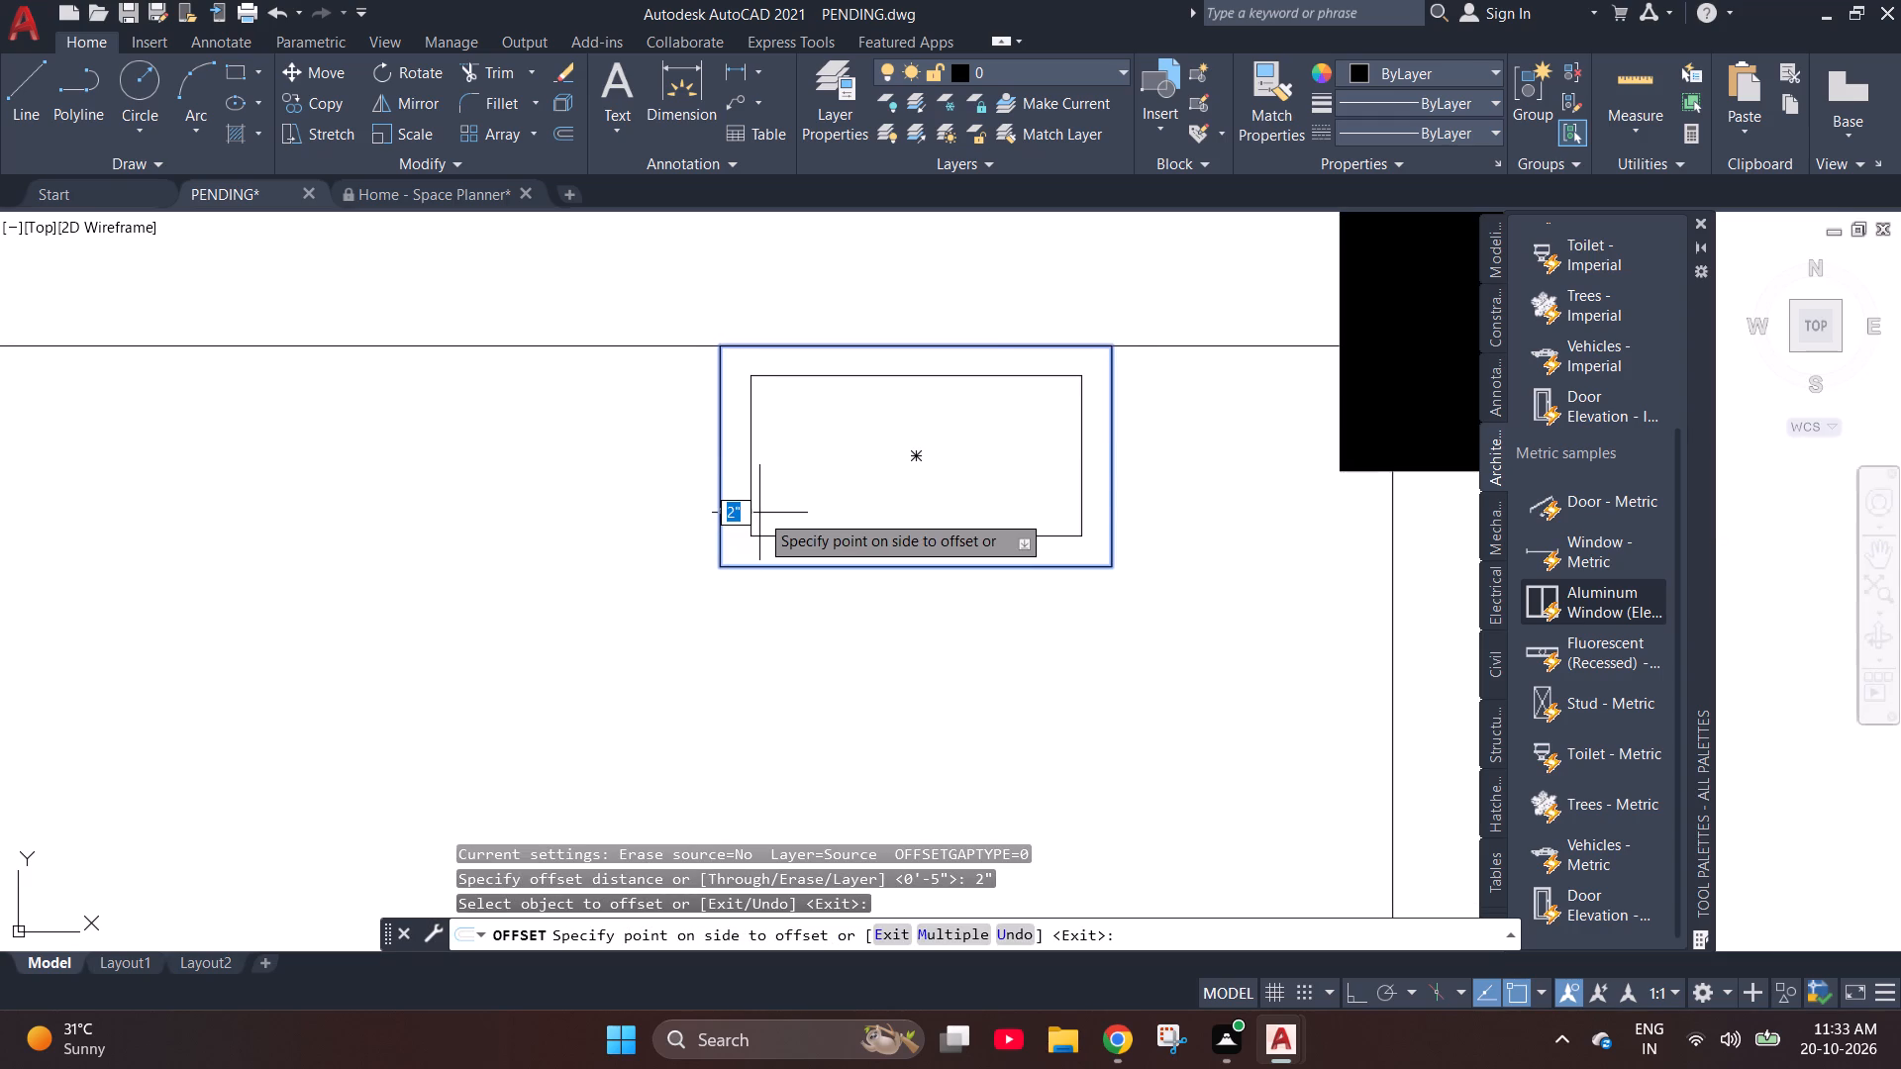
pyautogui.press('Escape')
# Offset the small rectangle on the top wall 1" inward.
pyautogui.press('o')
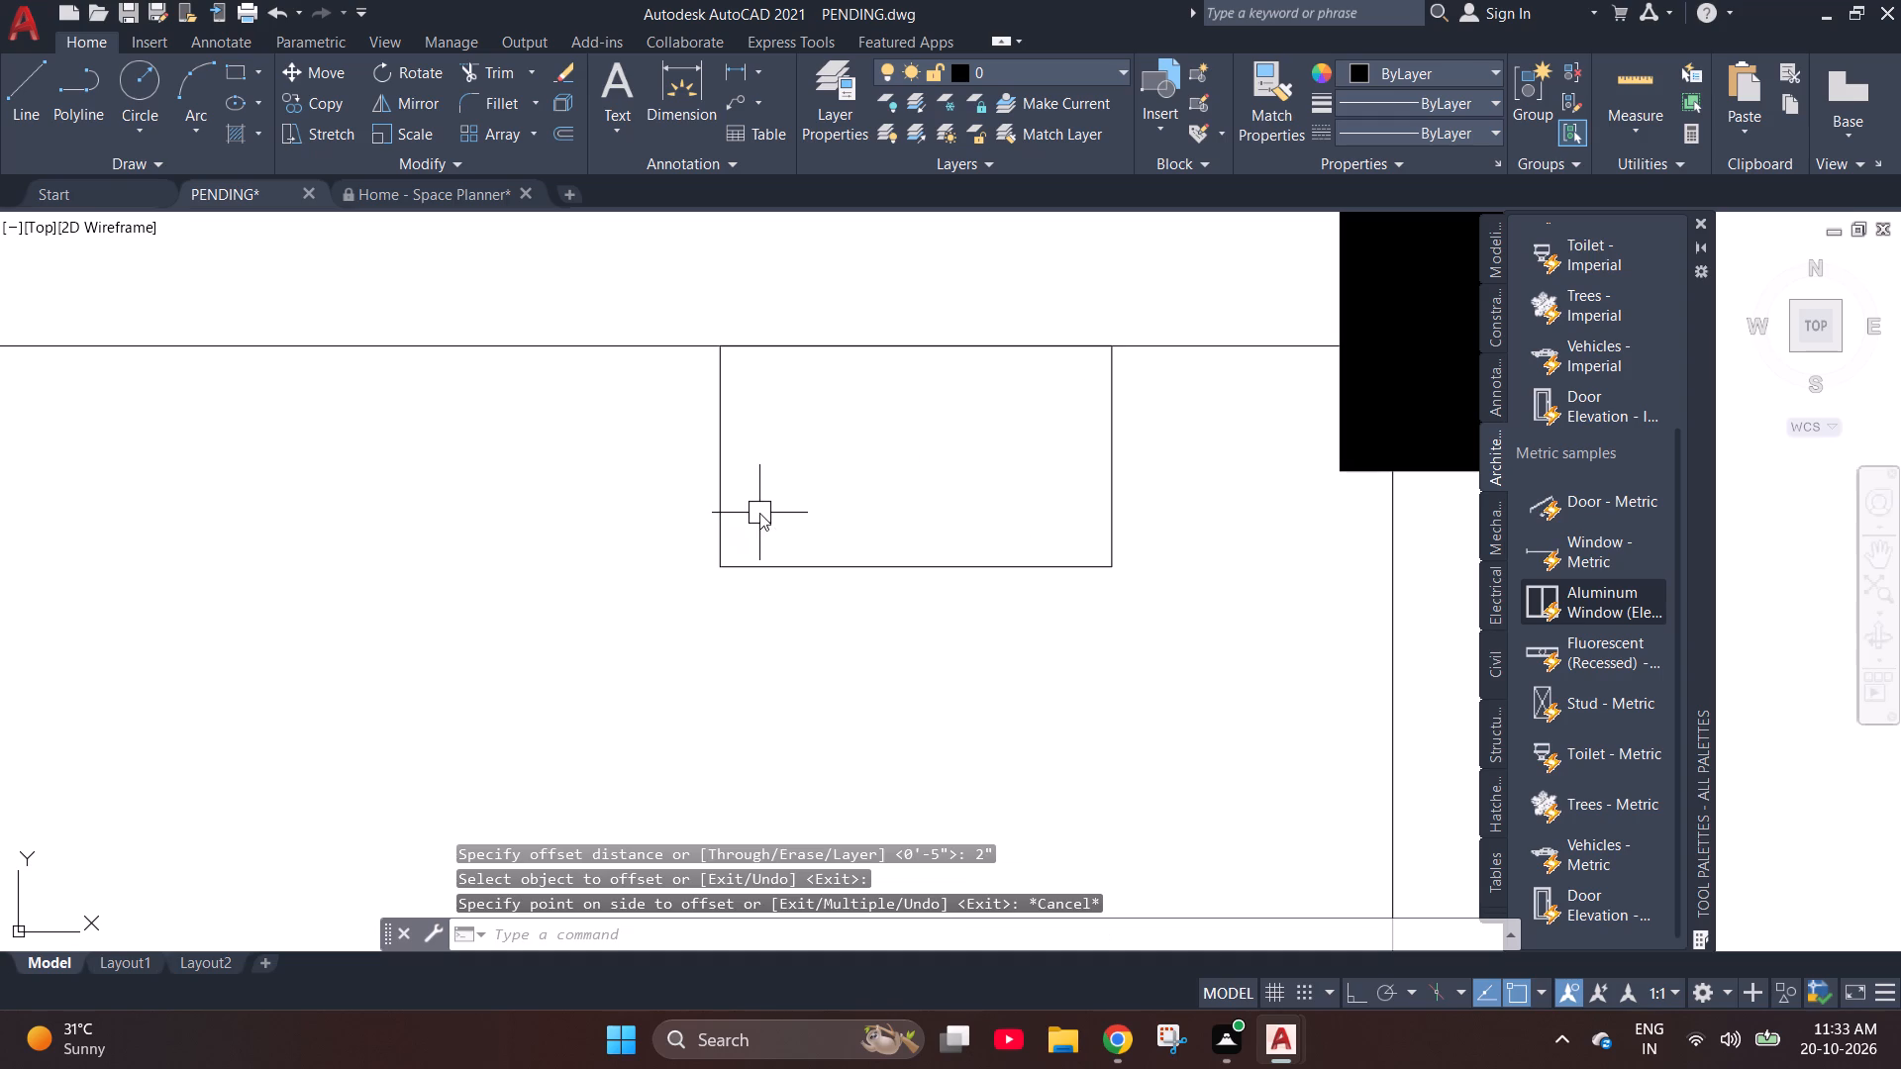
pyautogui.press('Return')
pyautogui.write('1"')
pyautogui.press('Return')
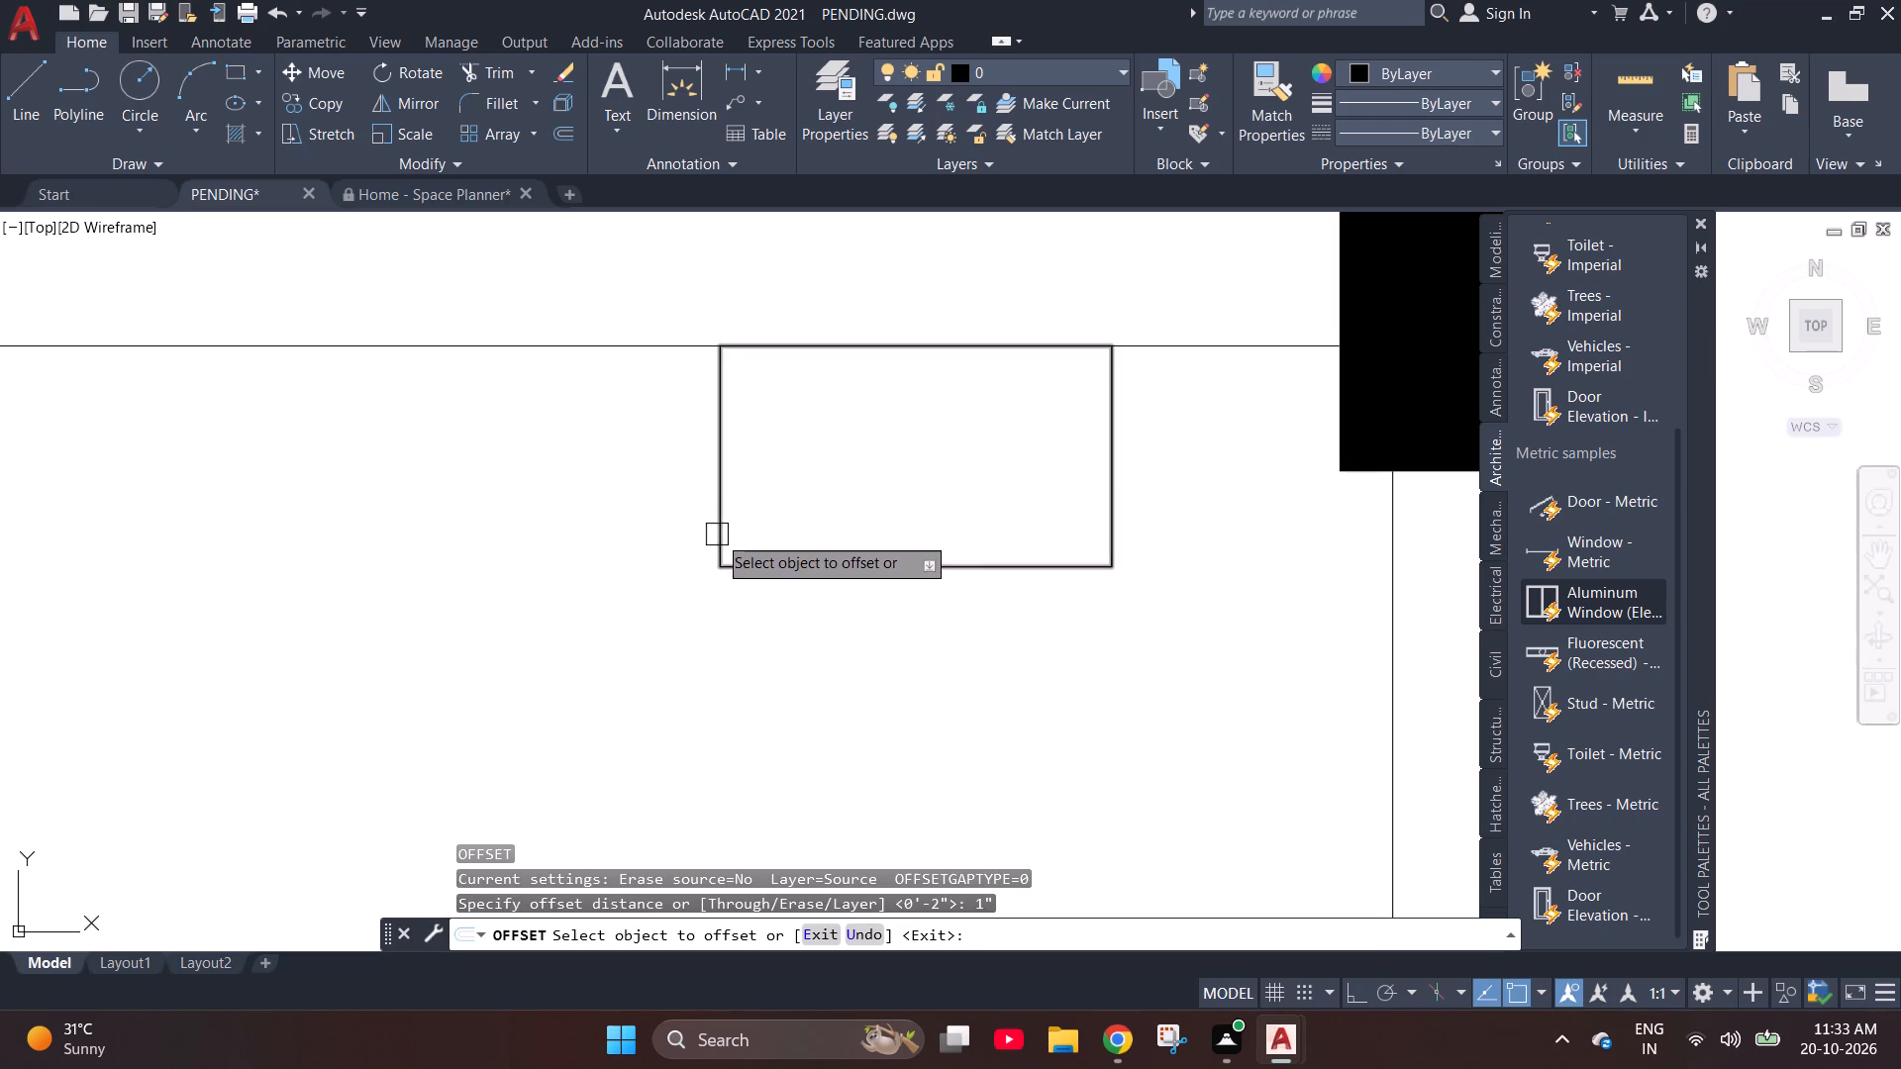
pyautogui.click(717, 534)
pyautogui.click(779, 523)
pyautogui.press('Escape')
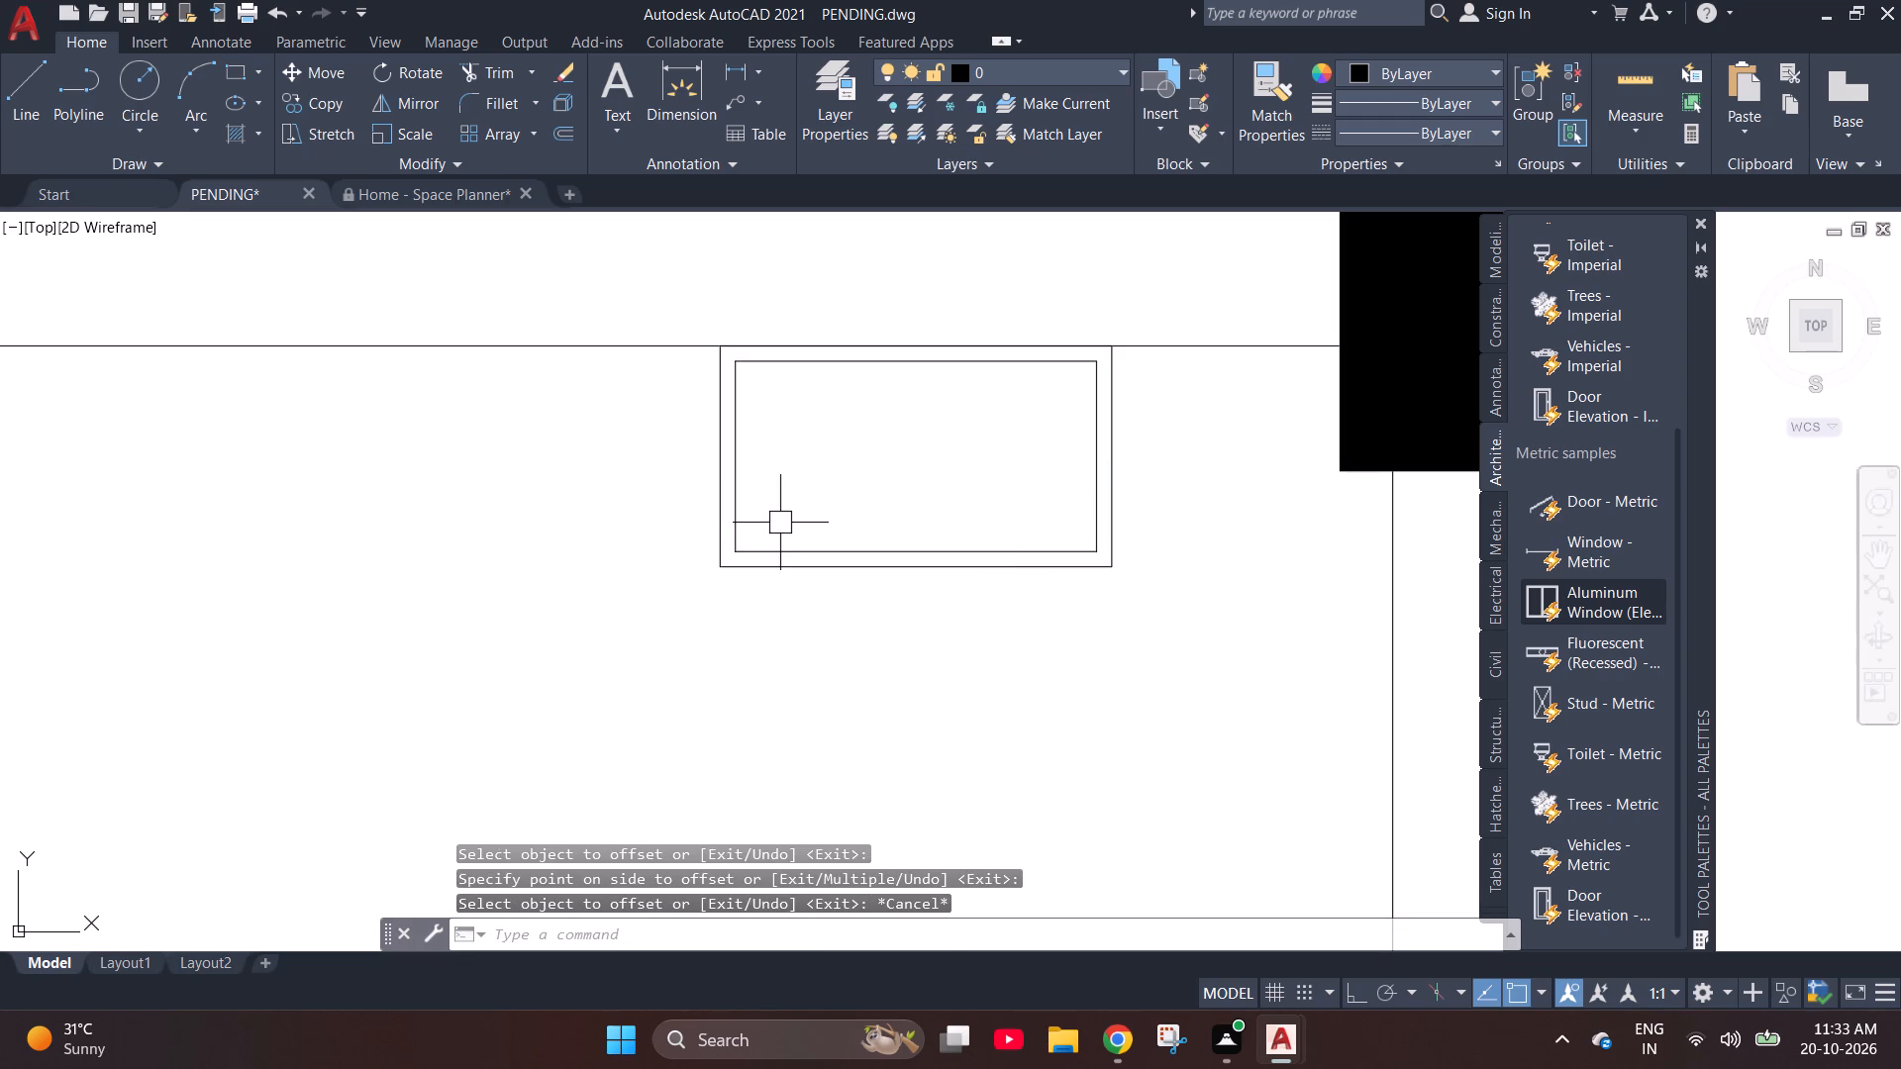
# With Ortho on, draw a three-sided line outline from the top wall, extending past both sides of the rectangle and crossing its lower part.
pyautogui.write('l')
pyautogui.press('space')
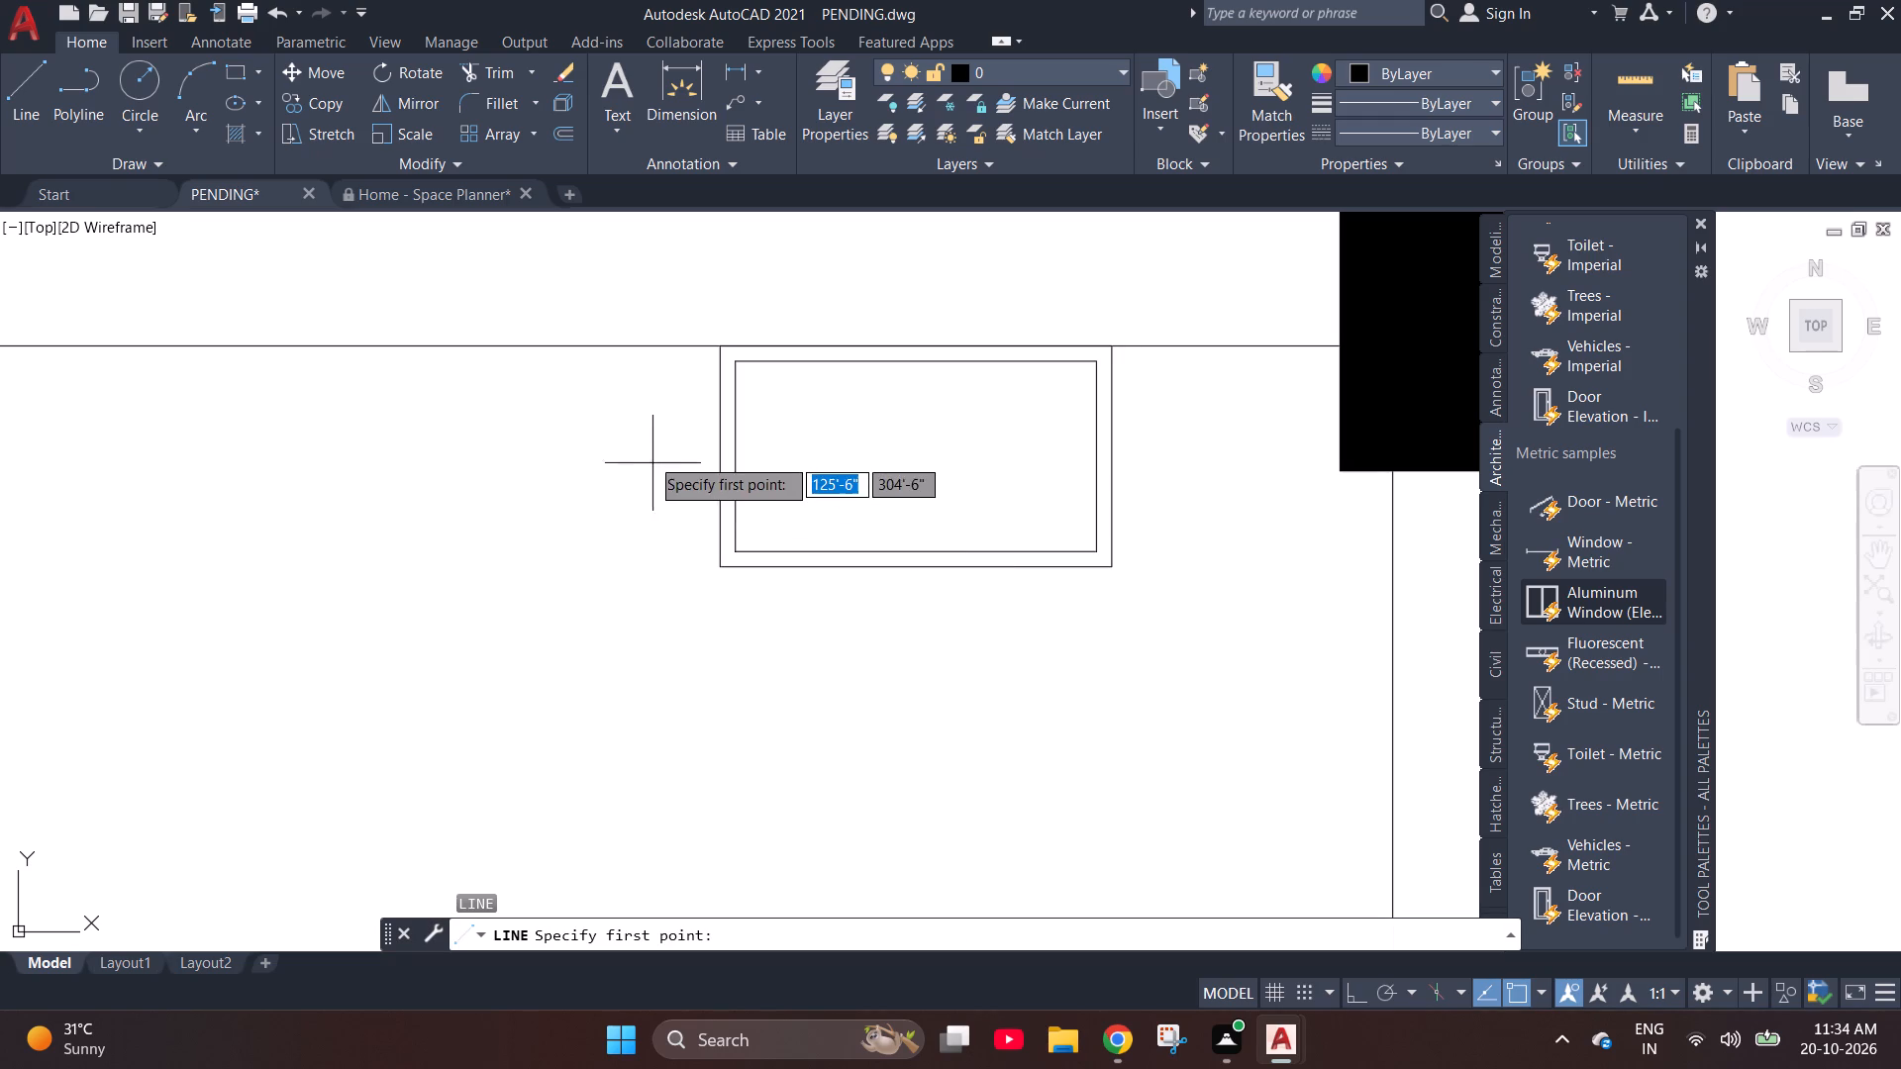
pyautogui.click(657, 350)
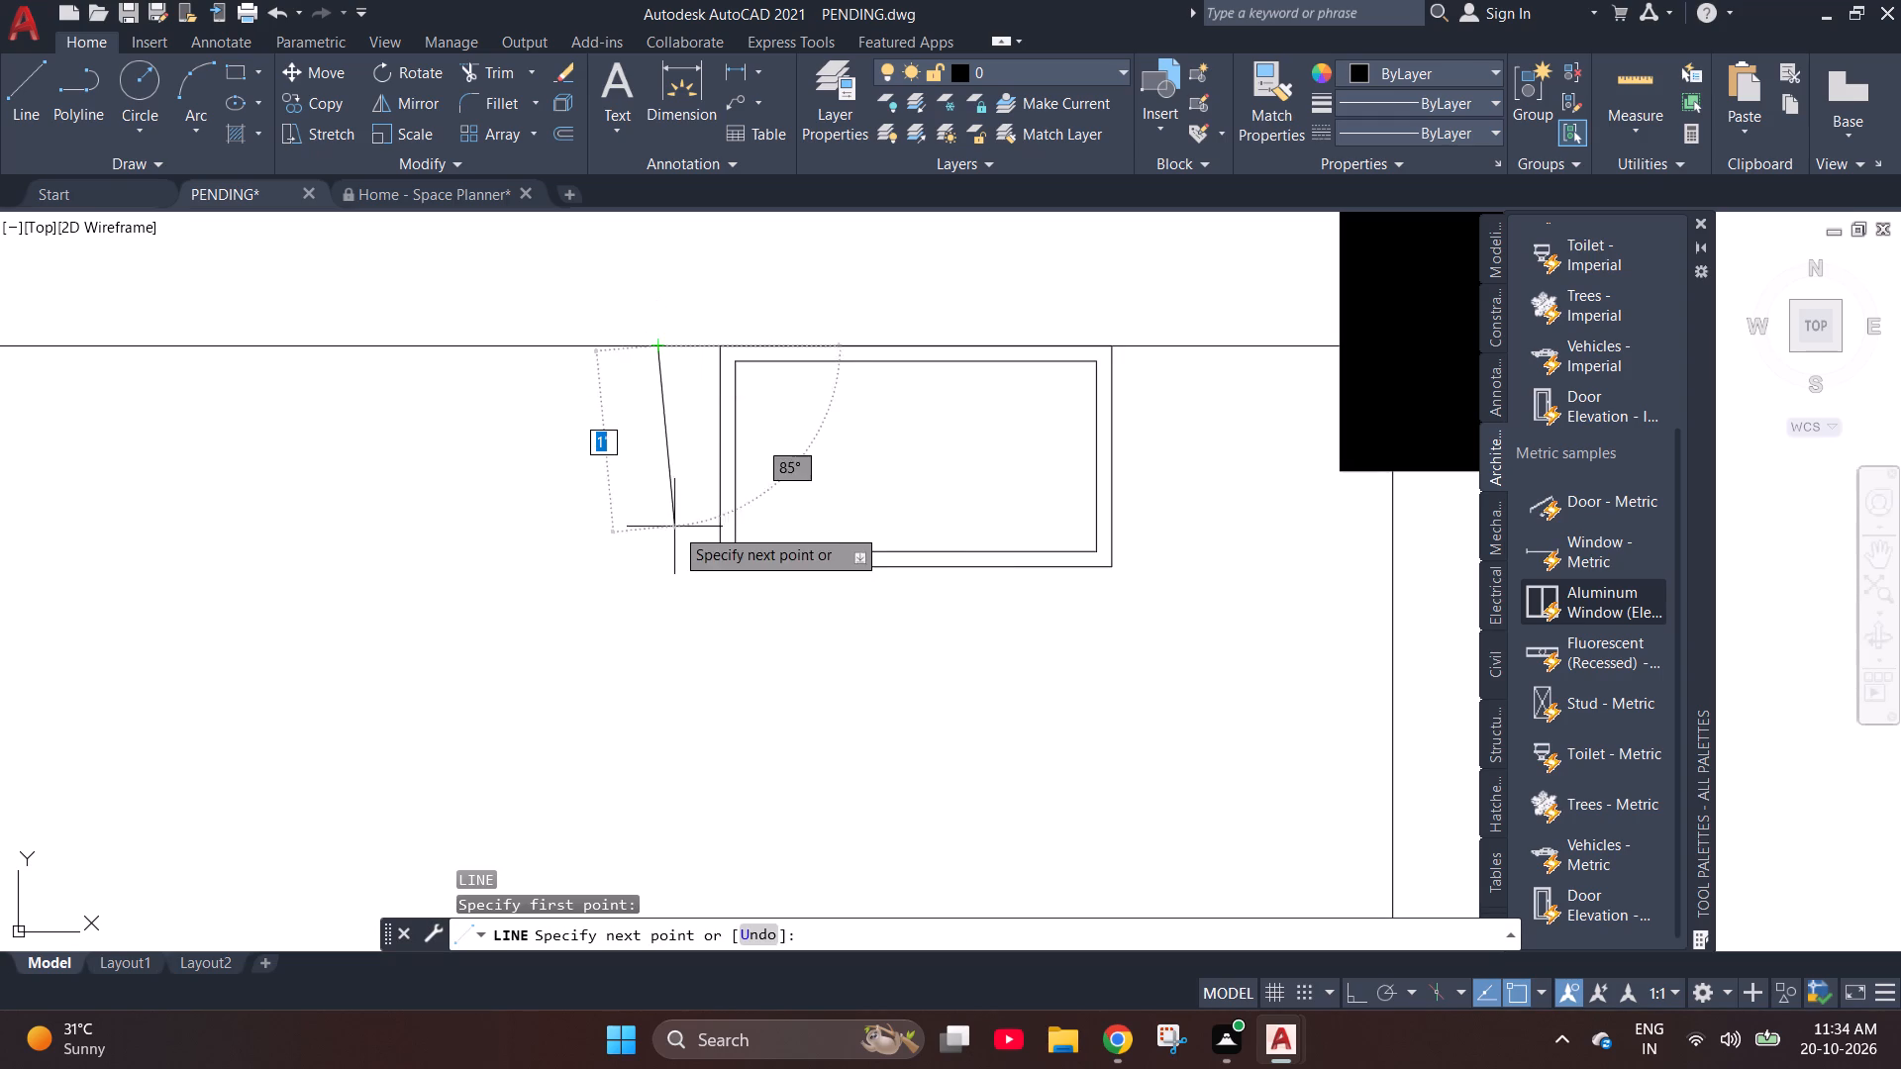
pyautogui.press('F8')
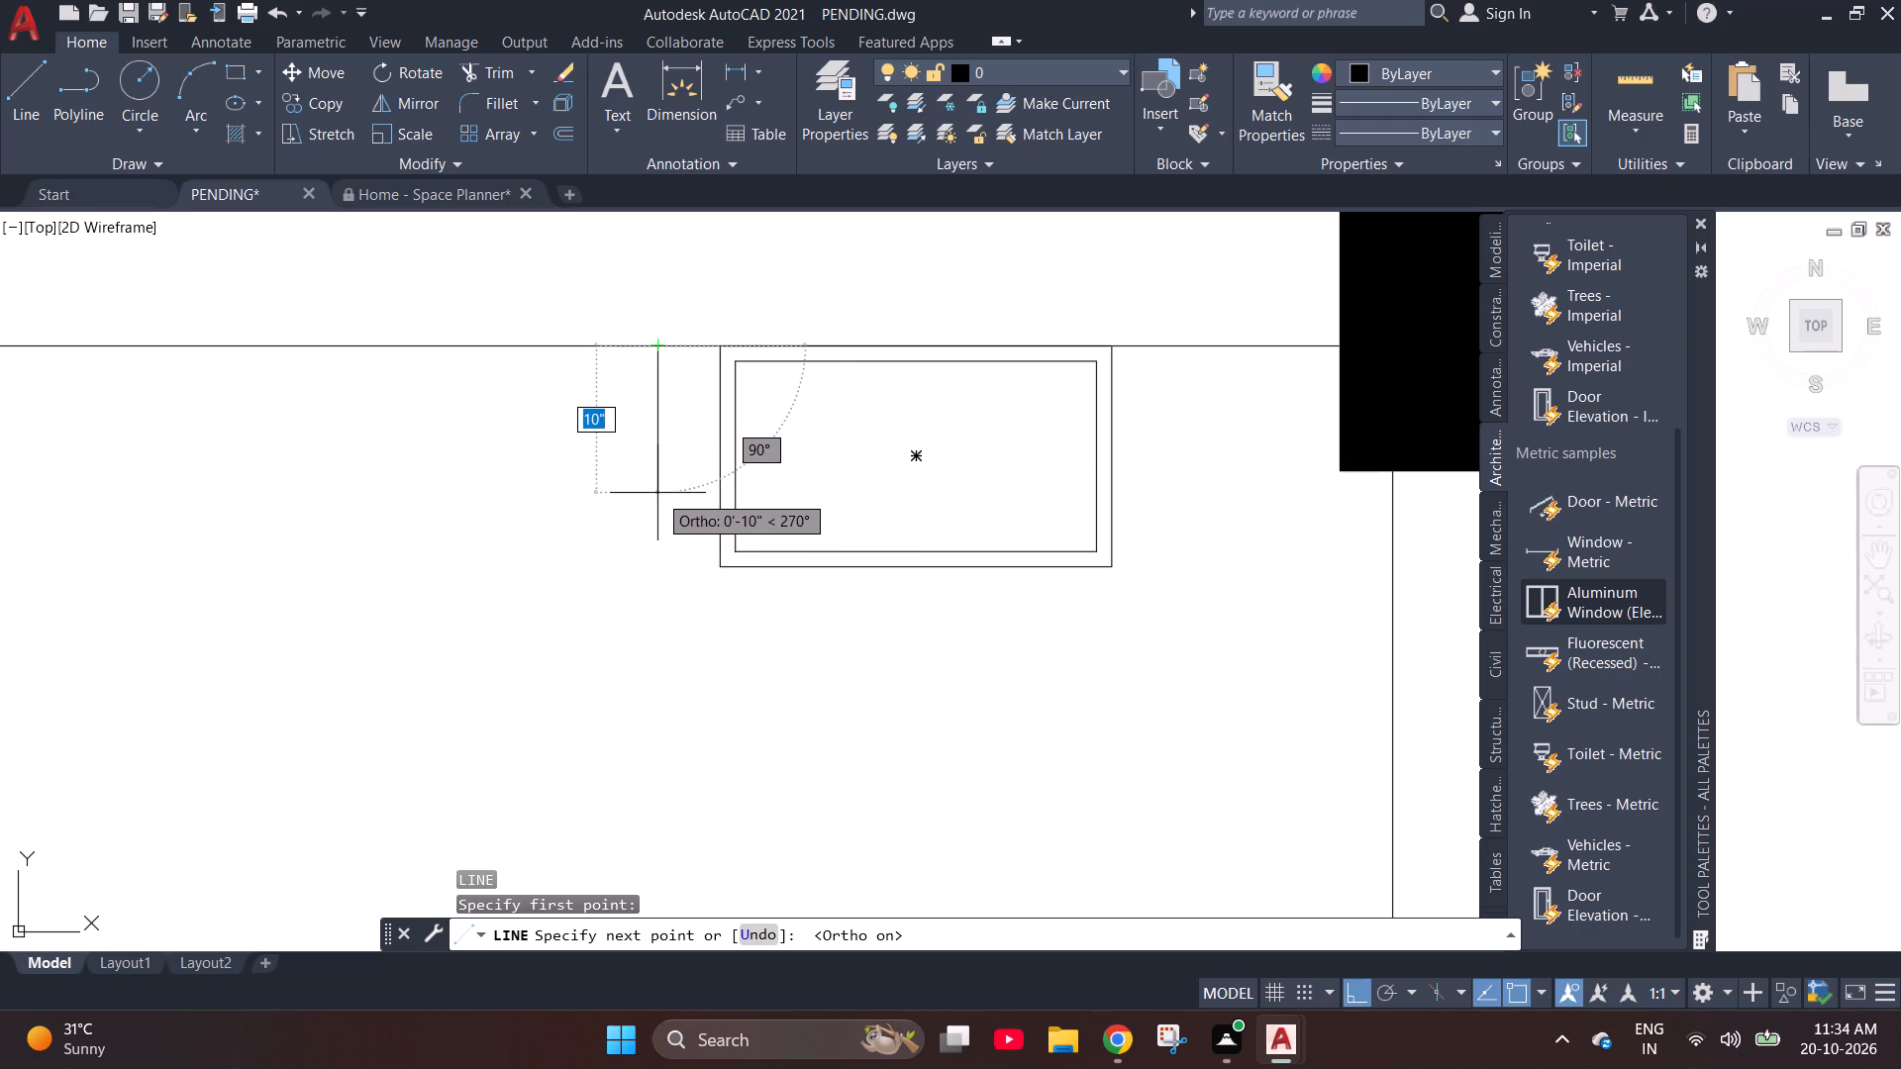
pyautogui.click(654, 511)
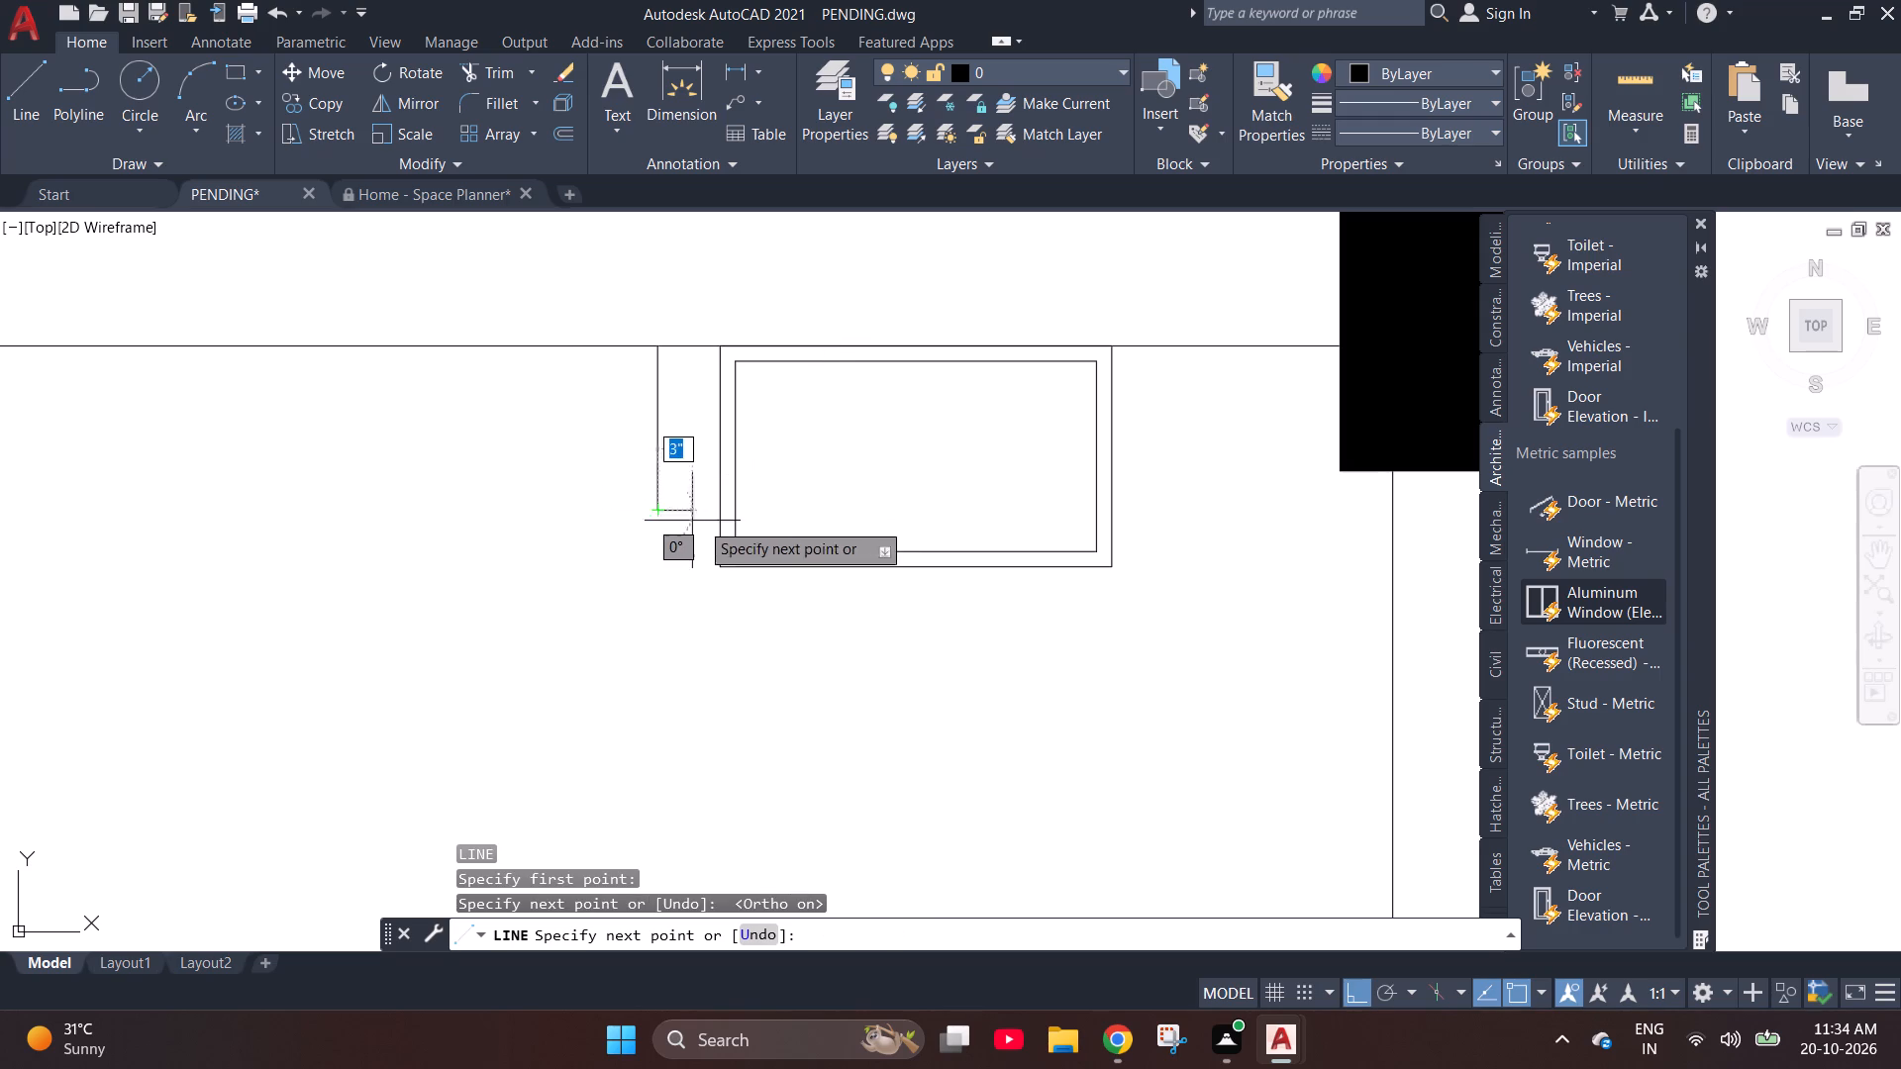
pyautogui.click(716, 509)
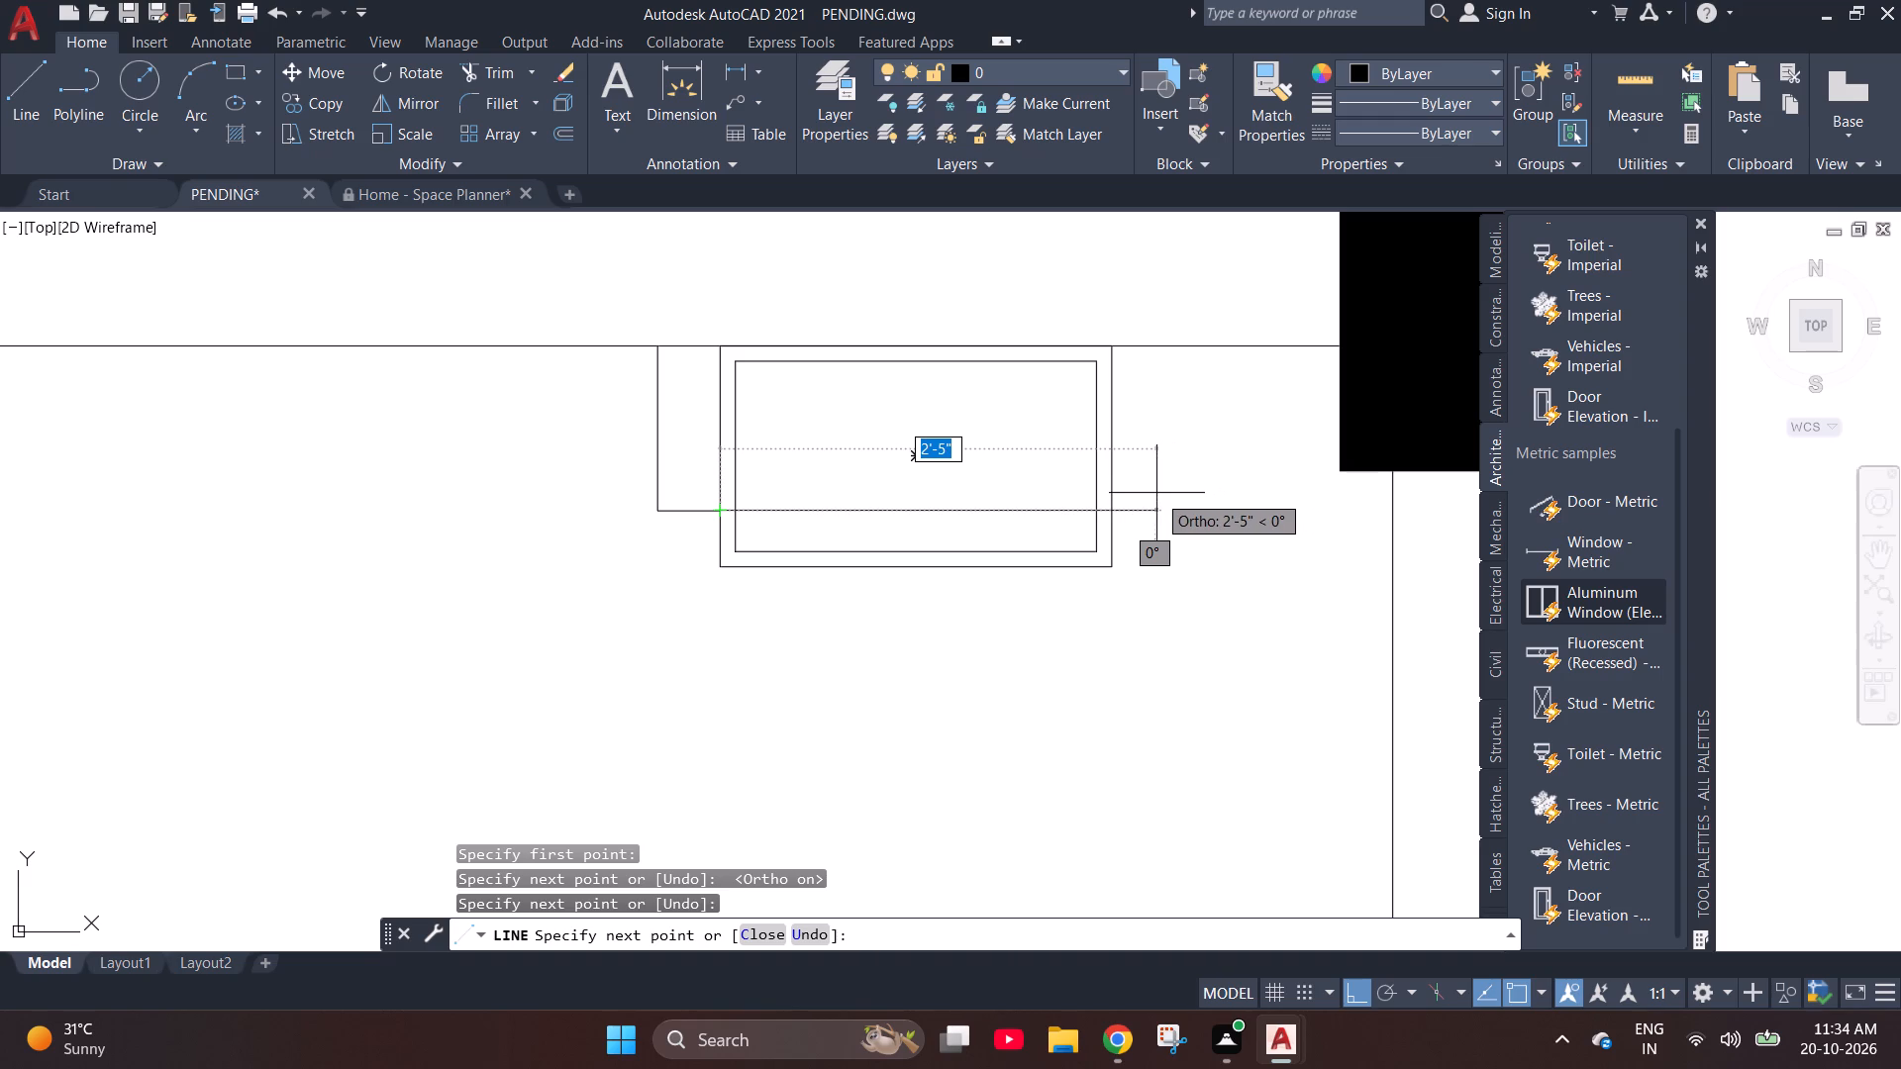
pyautogui.click(1156, 493)
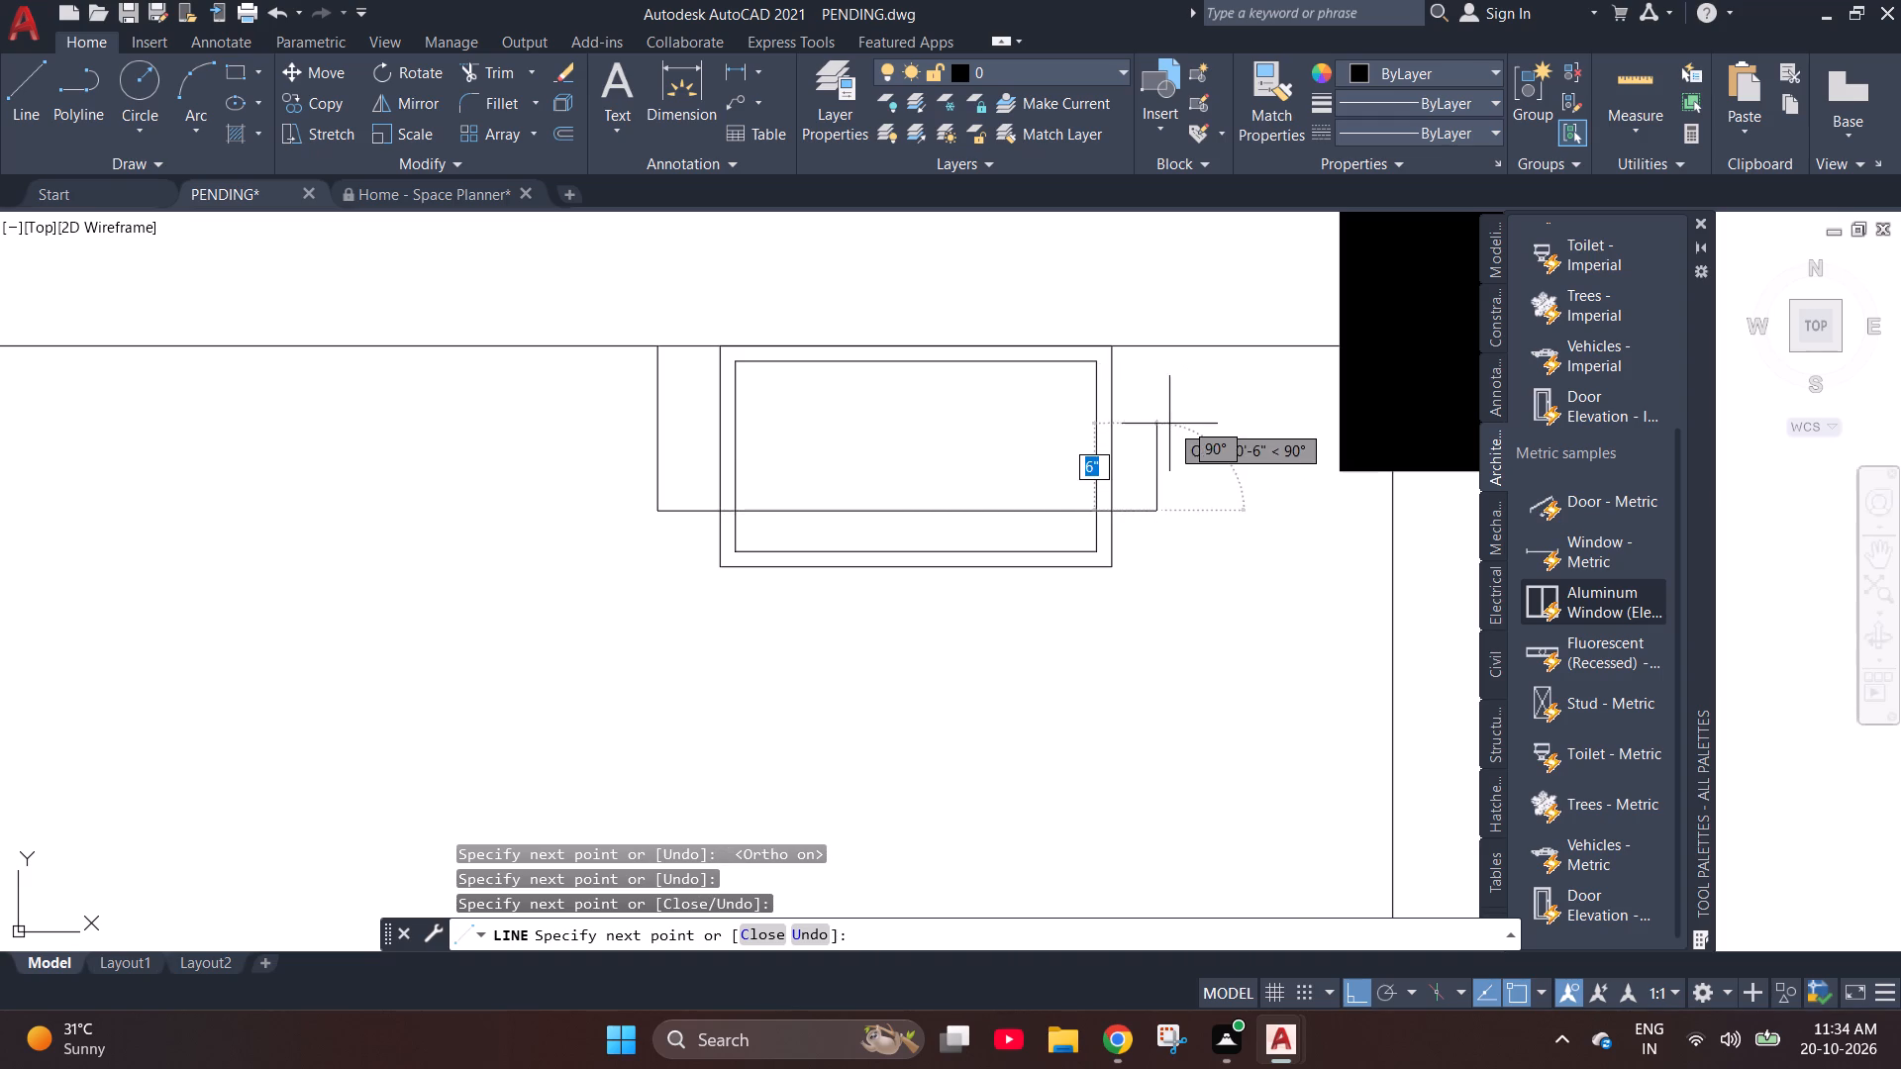
pyautogui.hotkey('ctrl', 'z')
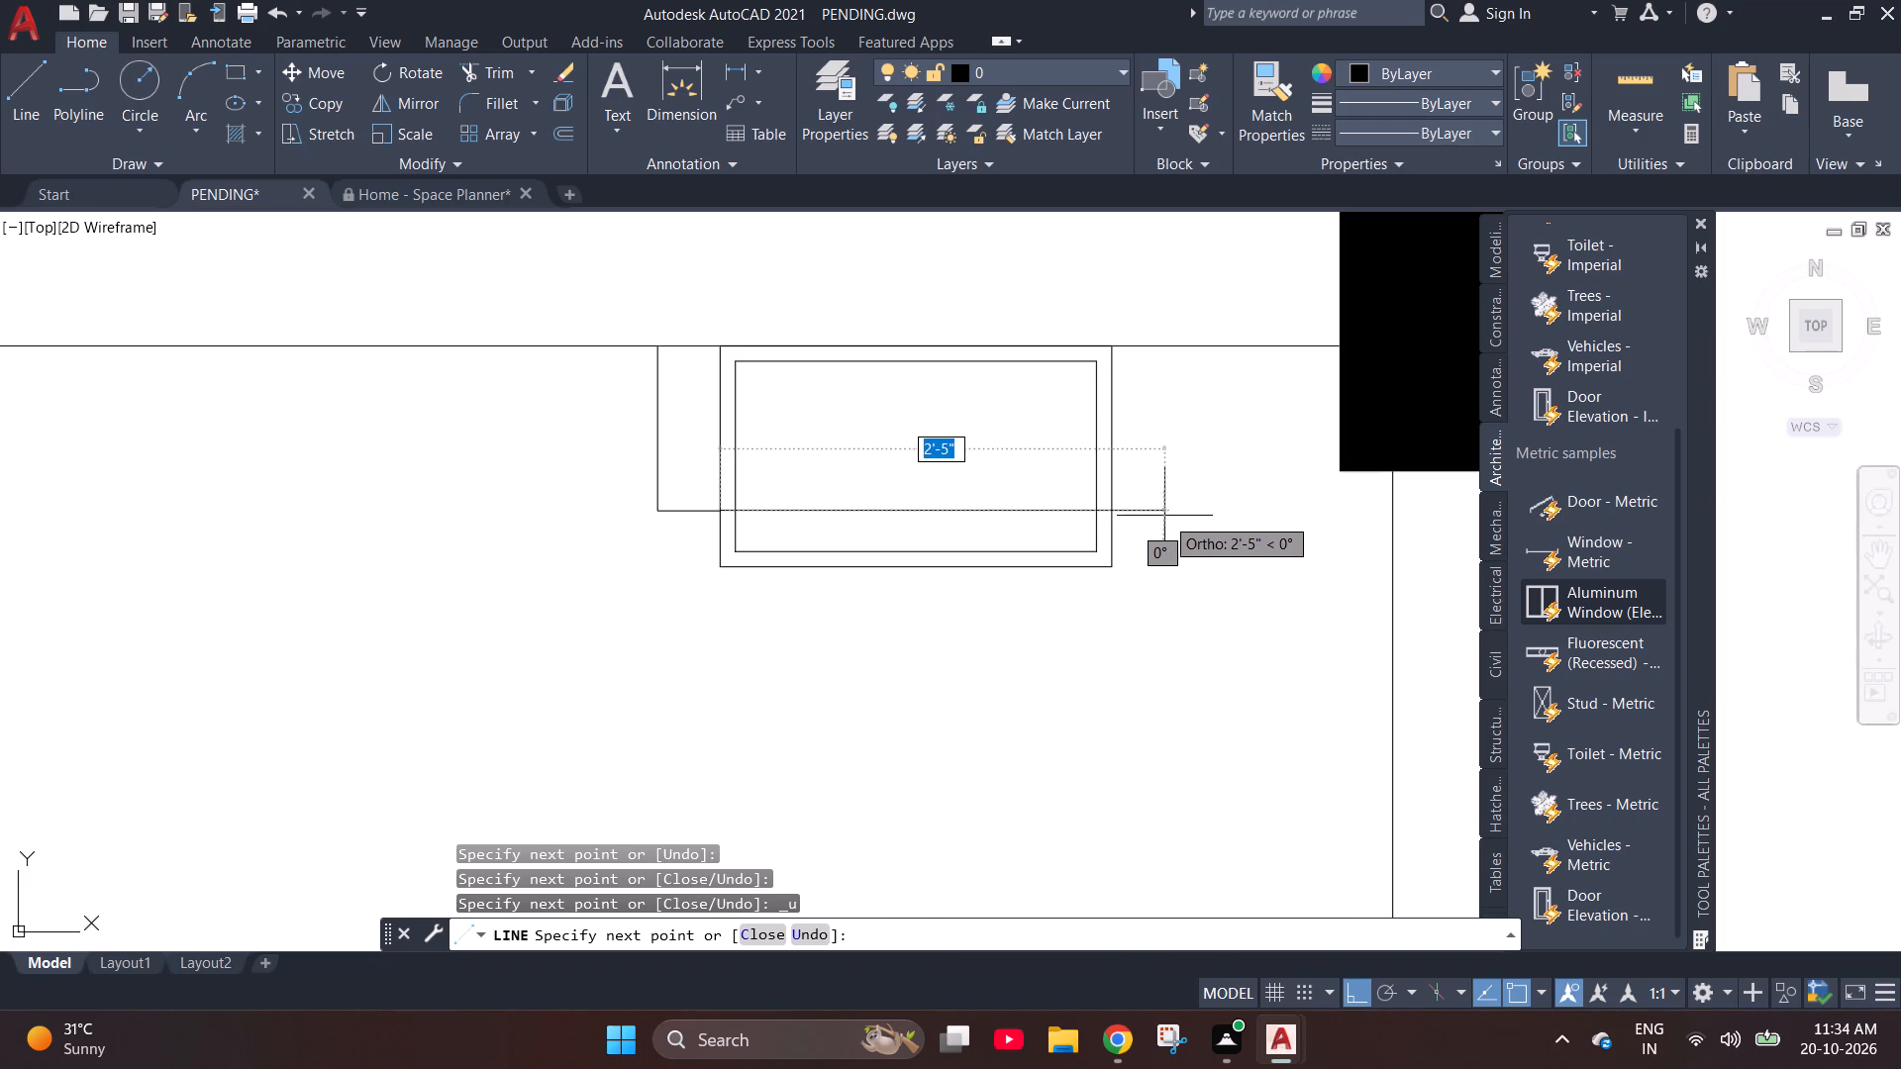
pyautogui.click(1167, 512)
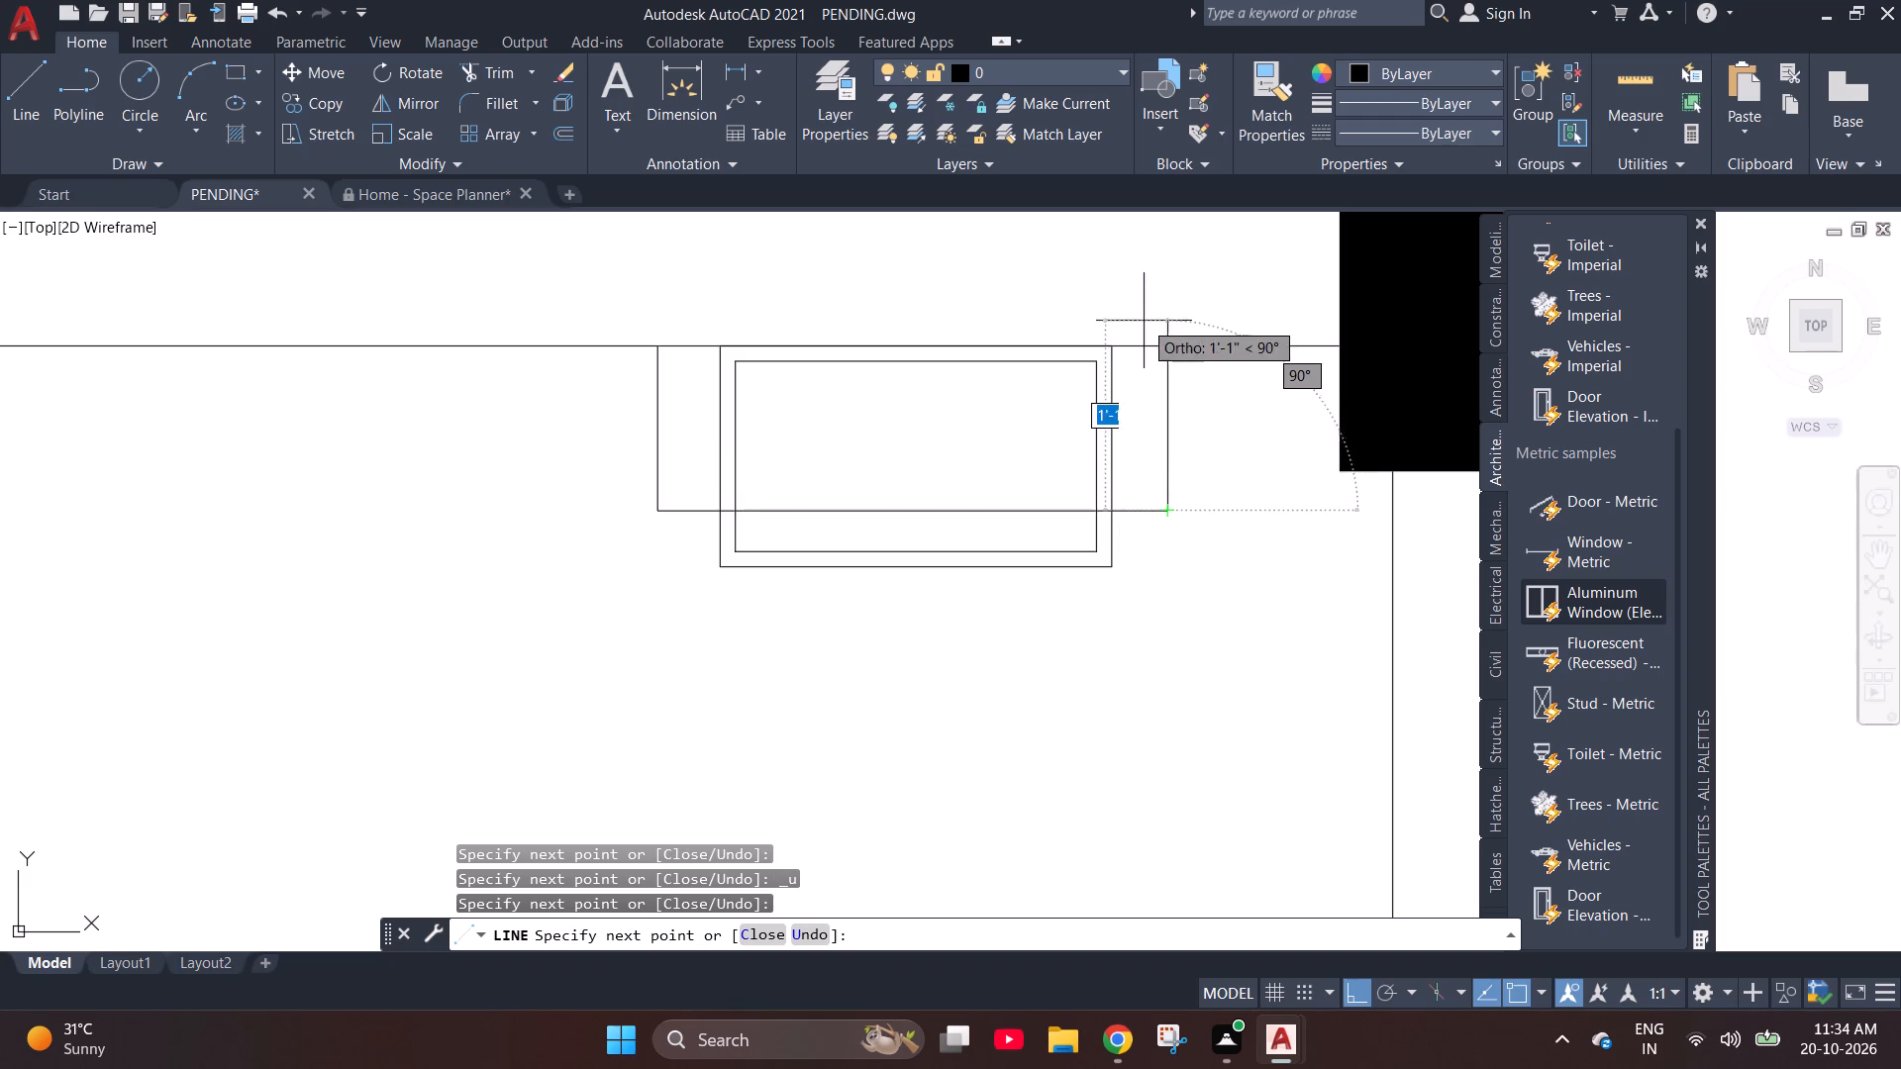
pyautogui.click(1162, 352)
pyautogui.press('Escape')
# Trim away the parts of the three-sided outline that cross the inside of the two rectangles on the top wall.
pyautogui.write('tr')
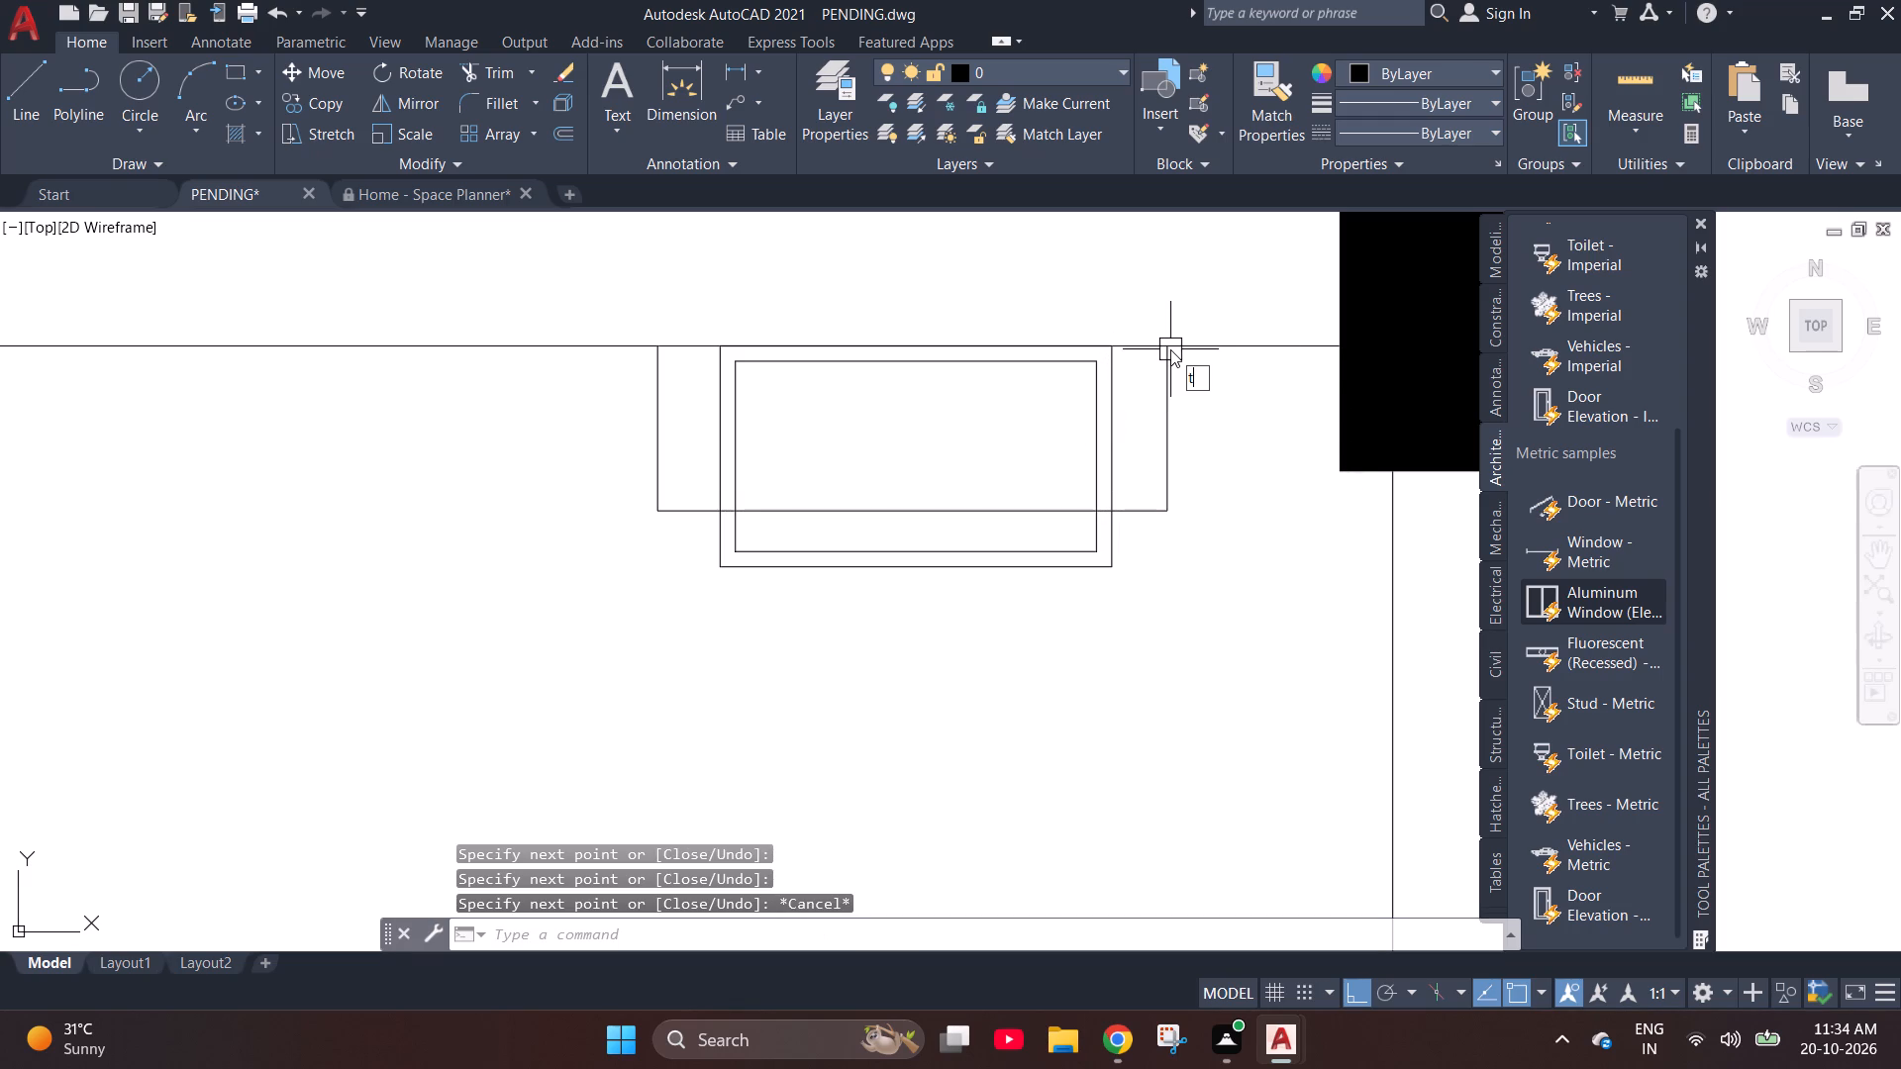
pyautogui.press('space')
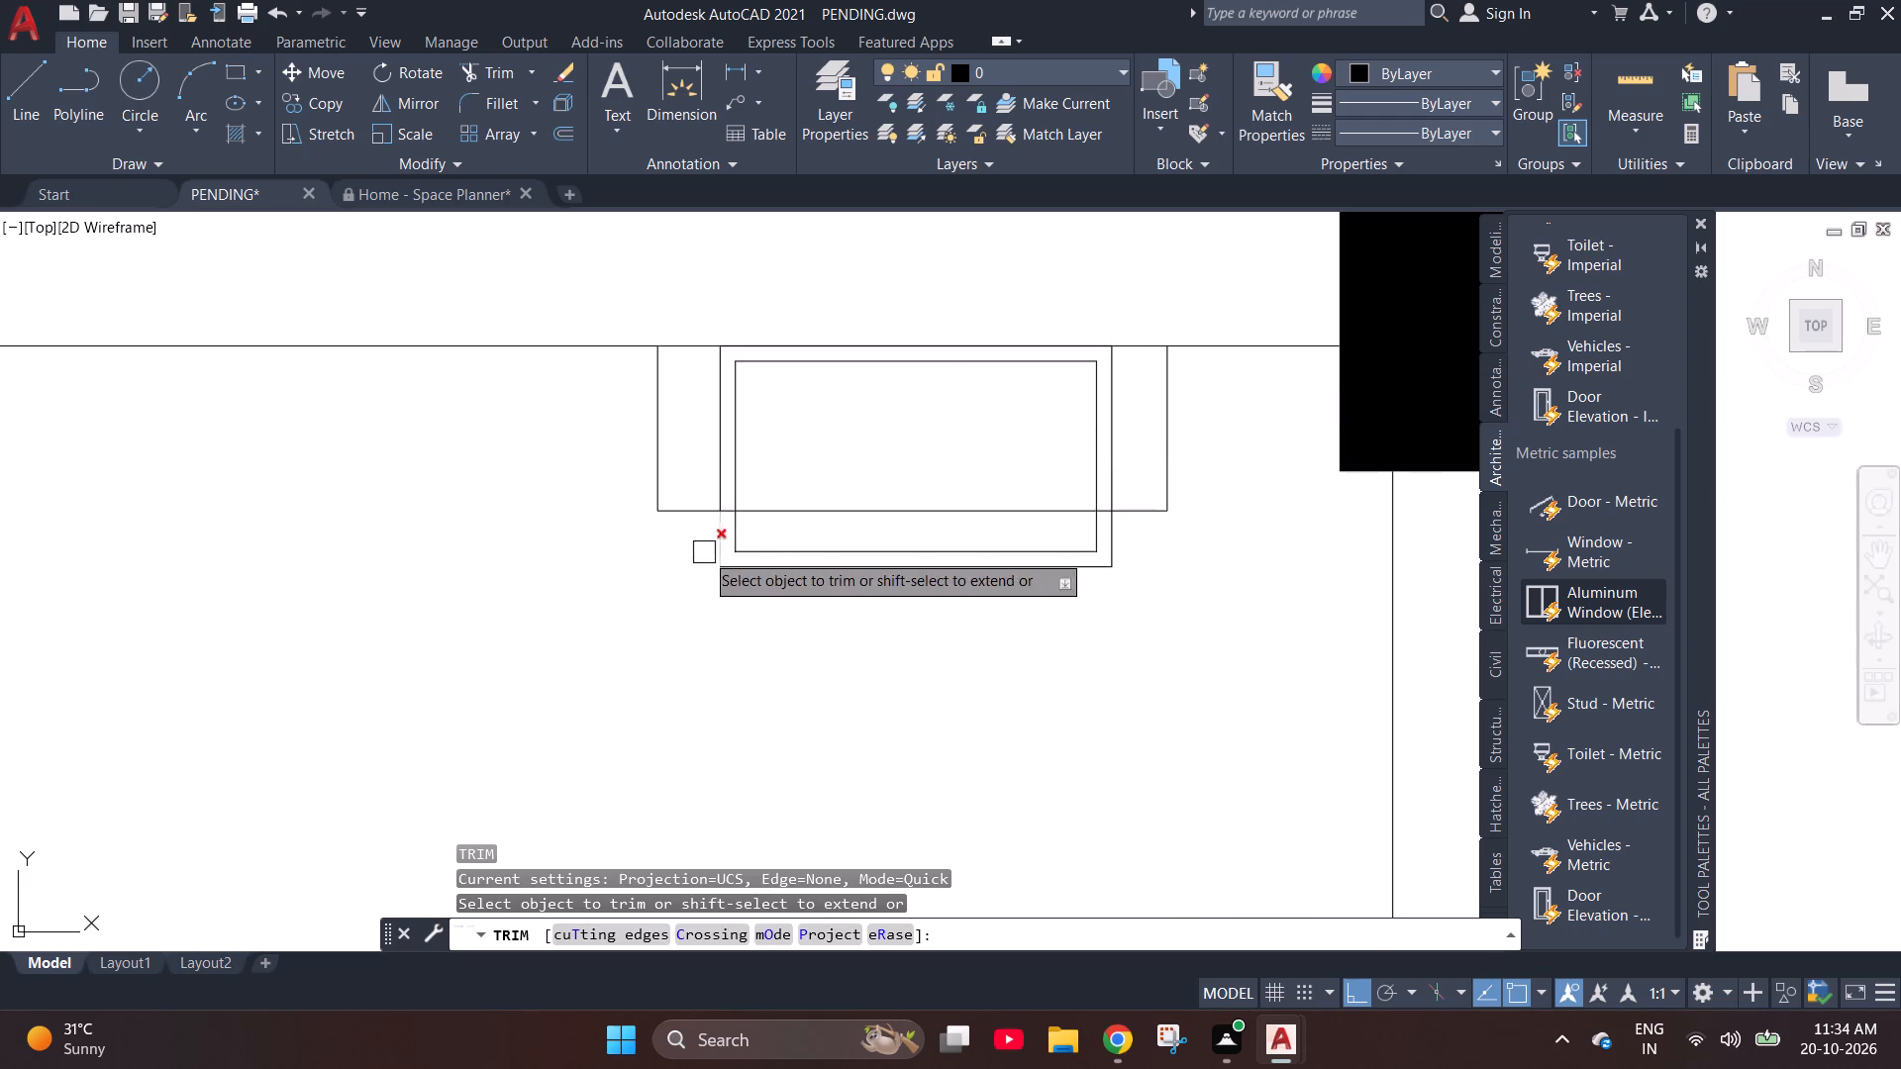
pyautogui.scroll(3, 723, 516)
pyautogui.click(726, 489)
pyautogui.click(972, 493)
pyautogui.scroll(-3, 537, 464)
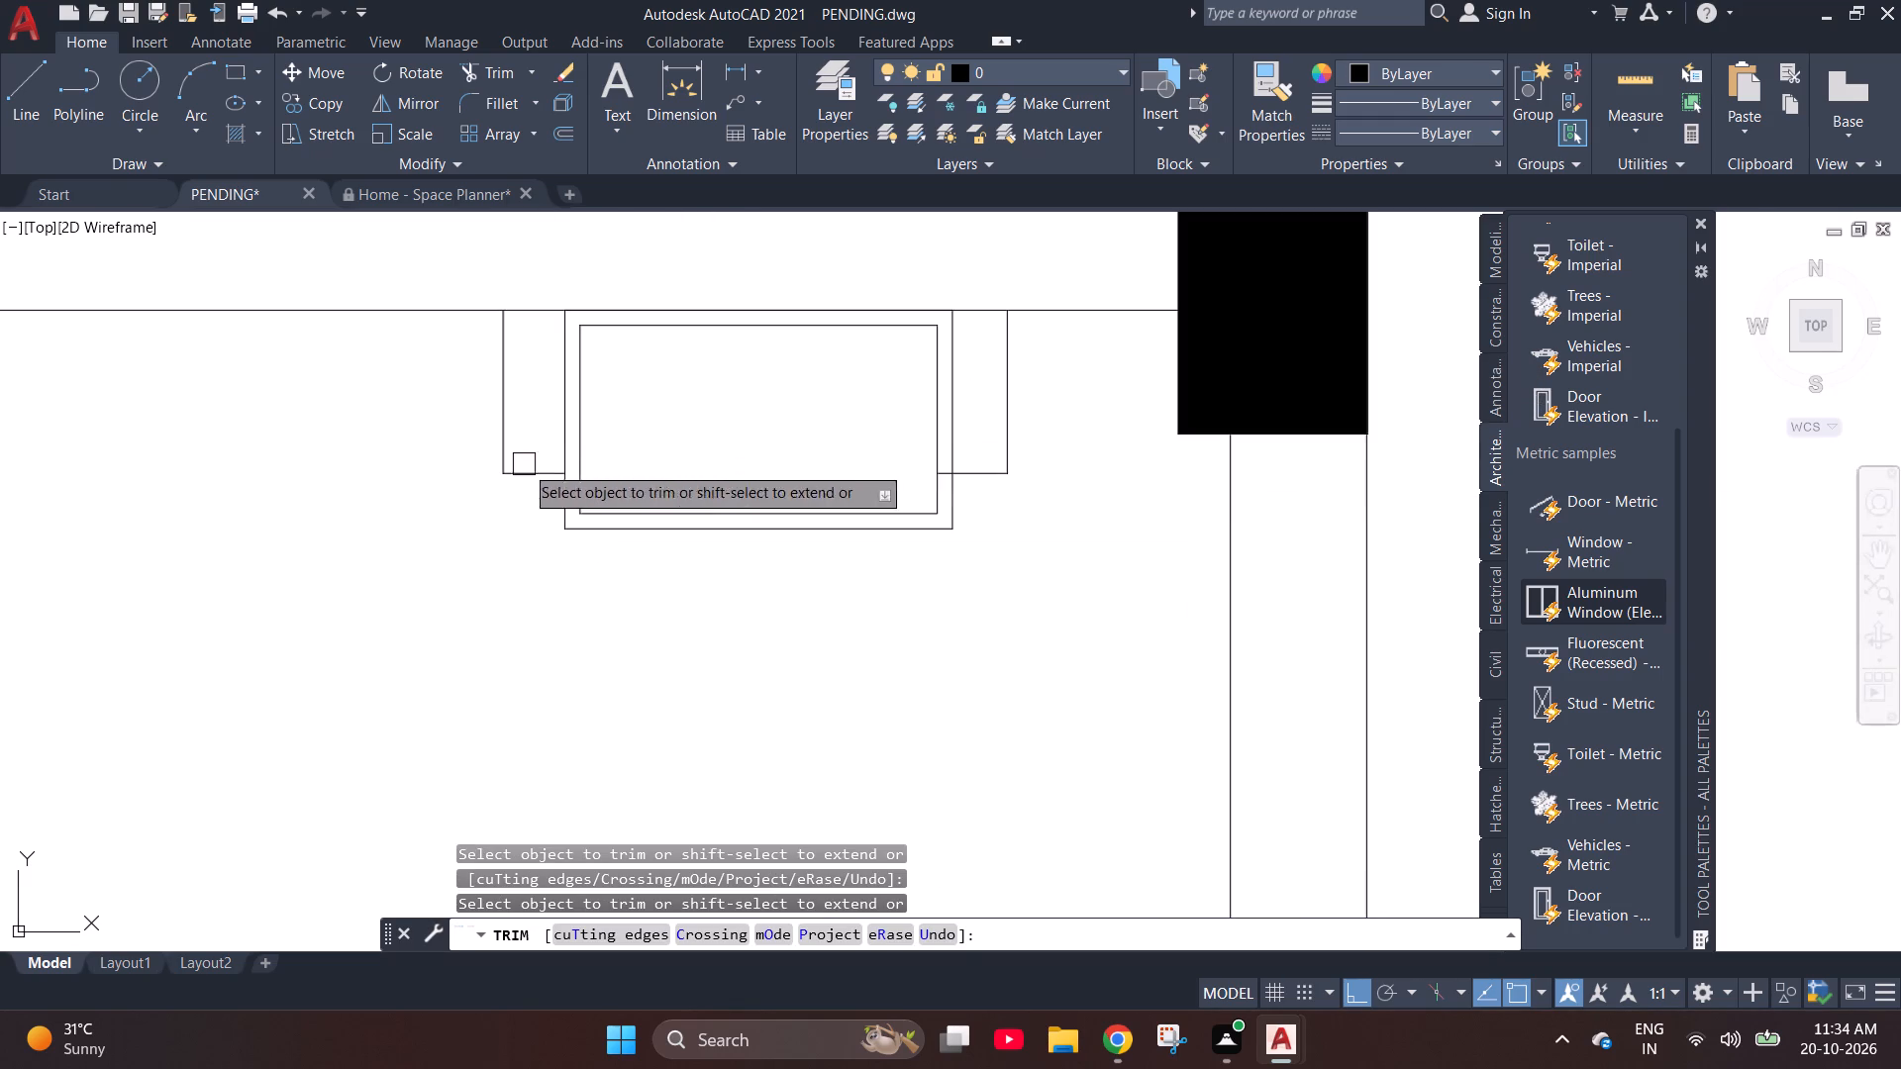
pyautogui.scroll(3, 942, 465)
pyautogui.click(937, 507)
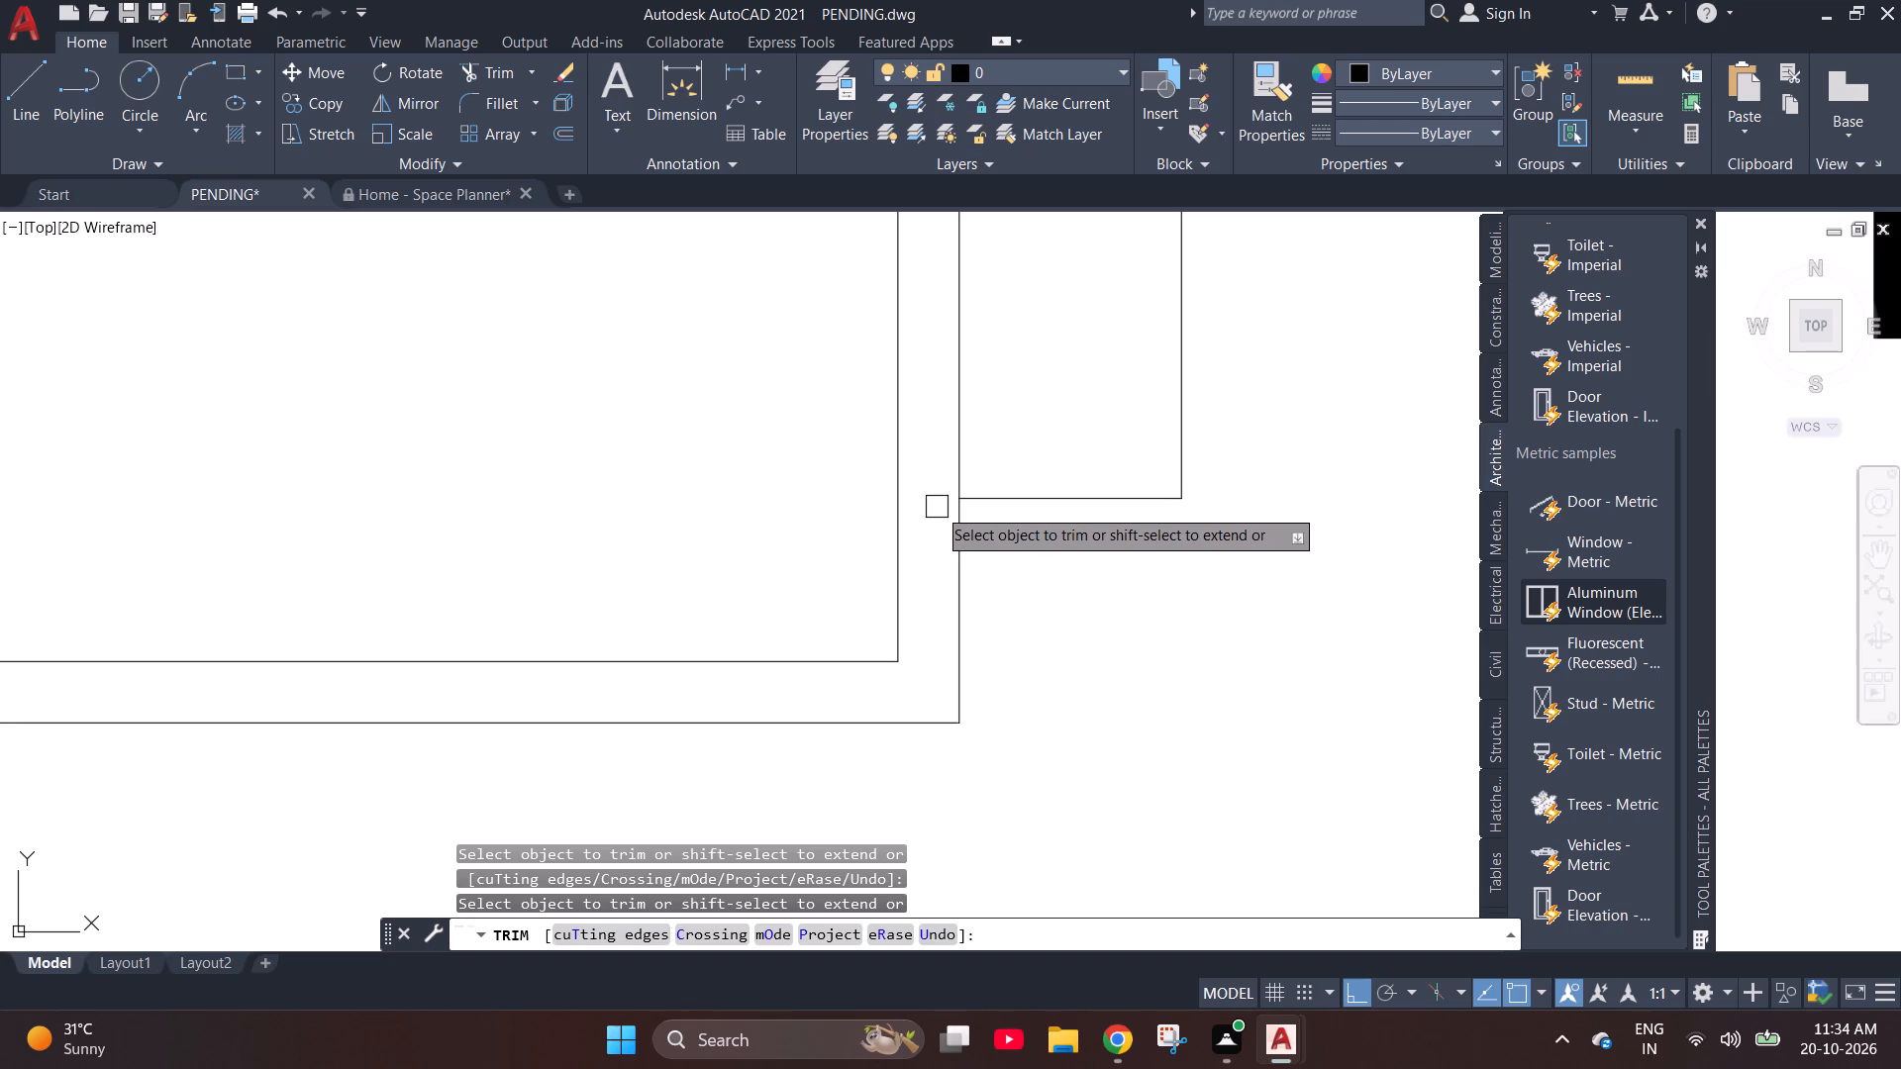
pyautogui.press('Escape')
pyautogui.scroll(-3, 937, 507)
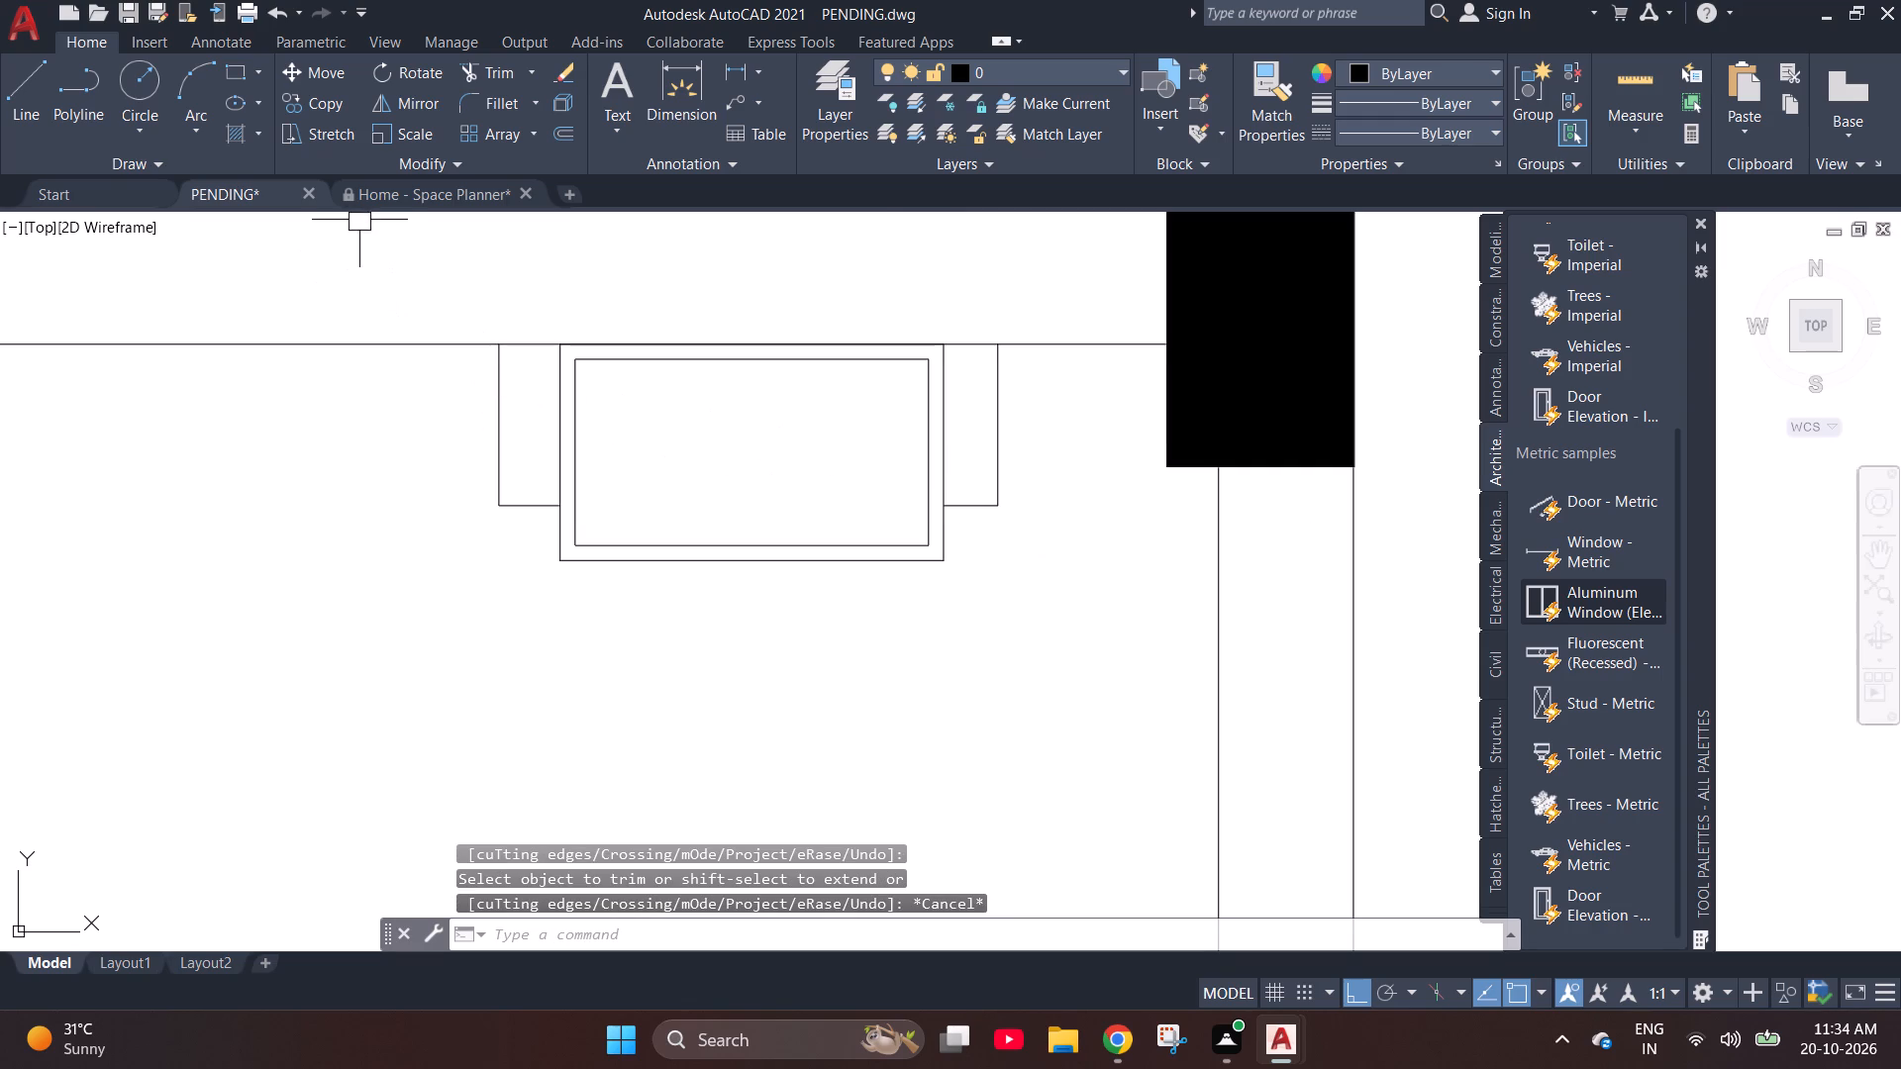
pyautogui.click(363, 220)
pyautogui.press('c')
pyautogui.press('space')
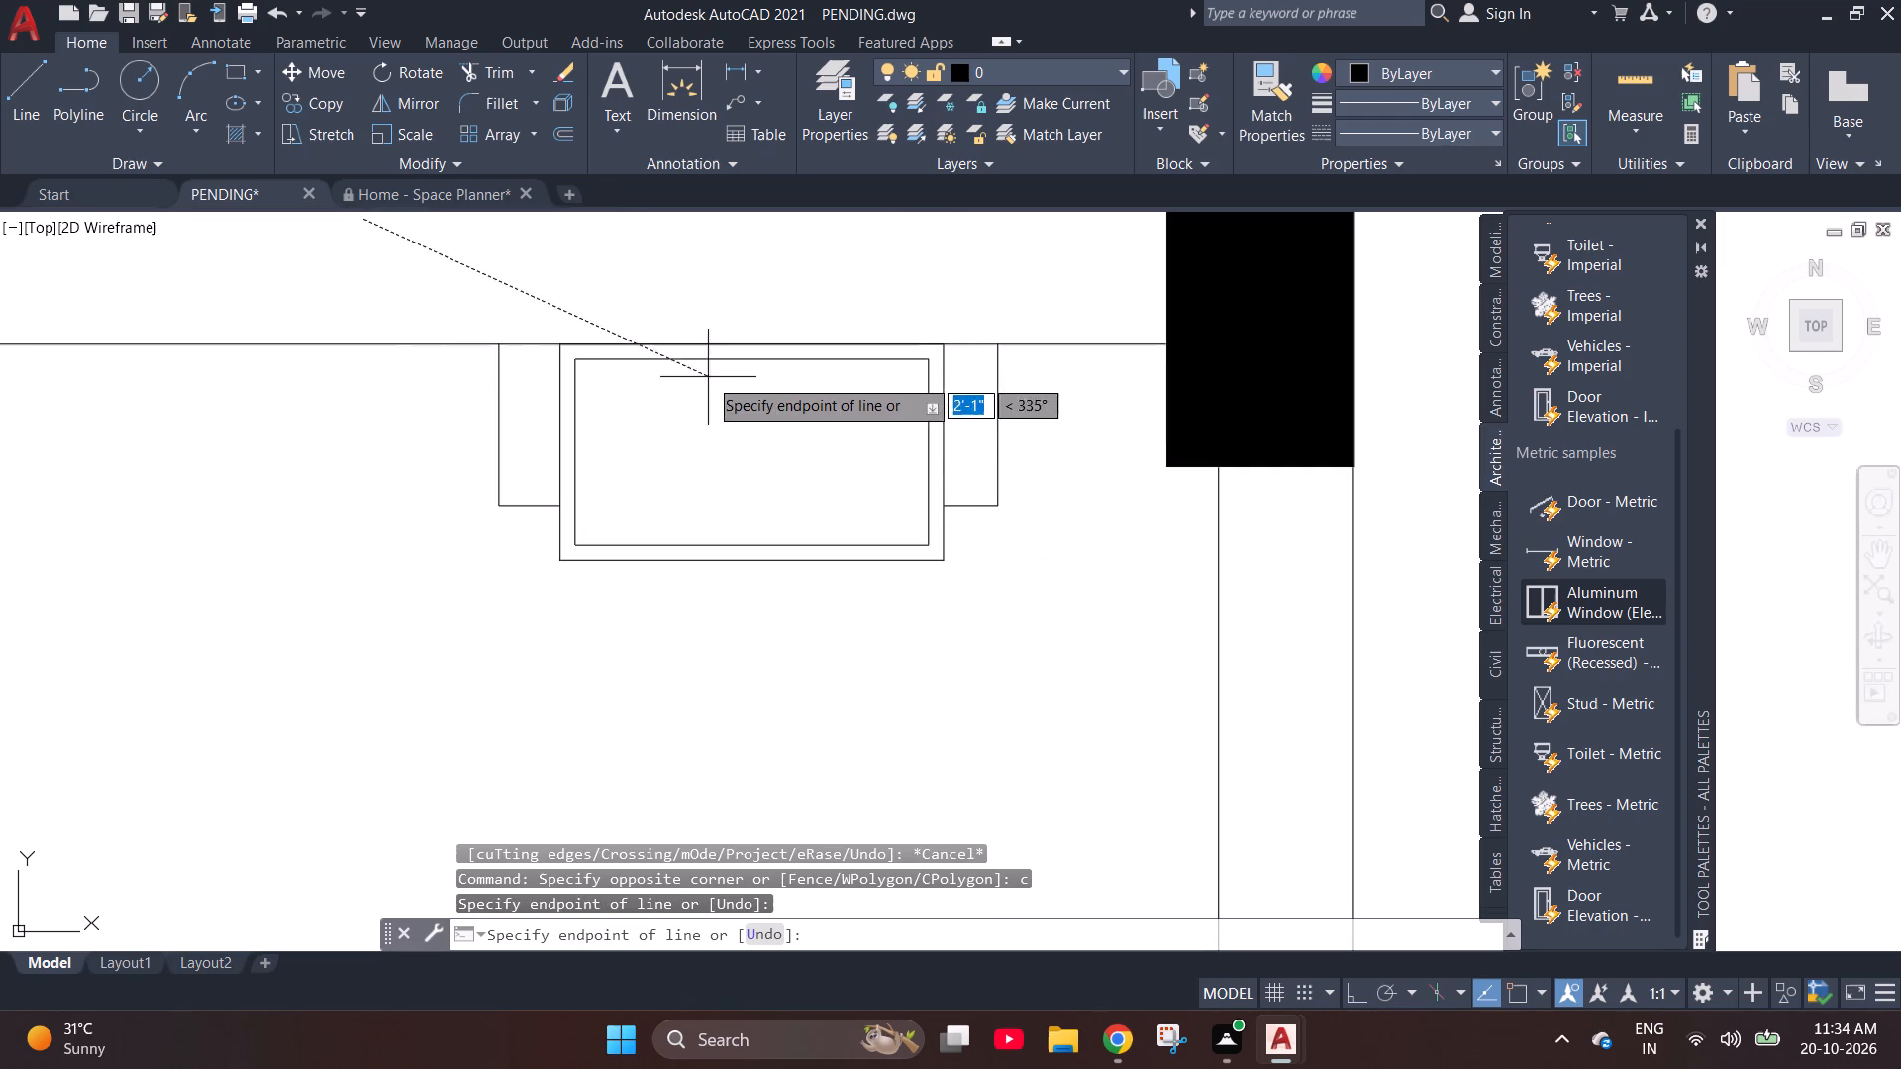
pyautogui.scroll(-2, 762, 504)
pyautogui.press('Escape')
# Draw a circle of about 1" radius inside the inner rectangle, centred near its upper edge.
pyautogui.press('c')
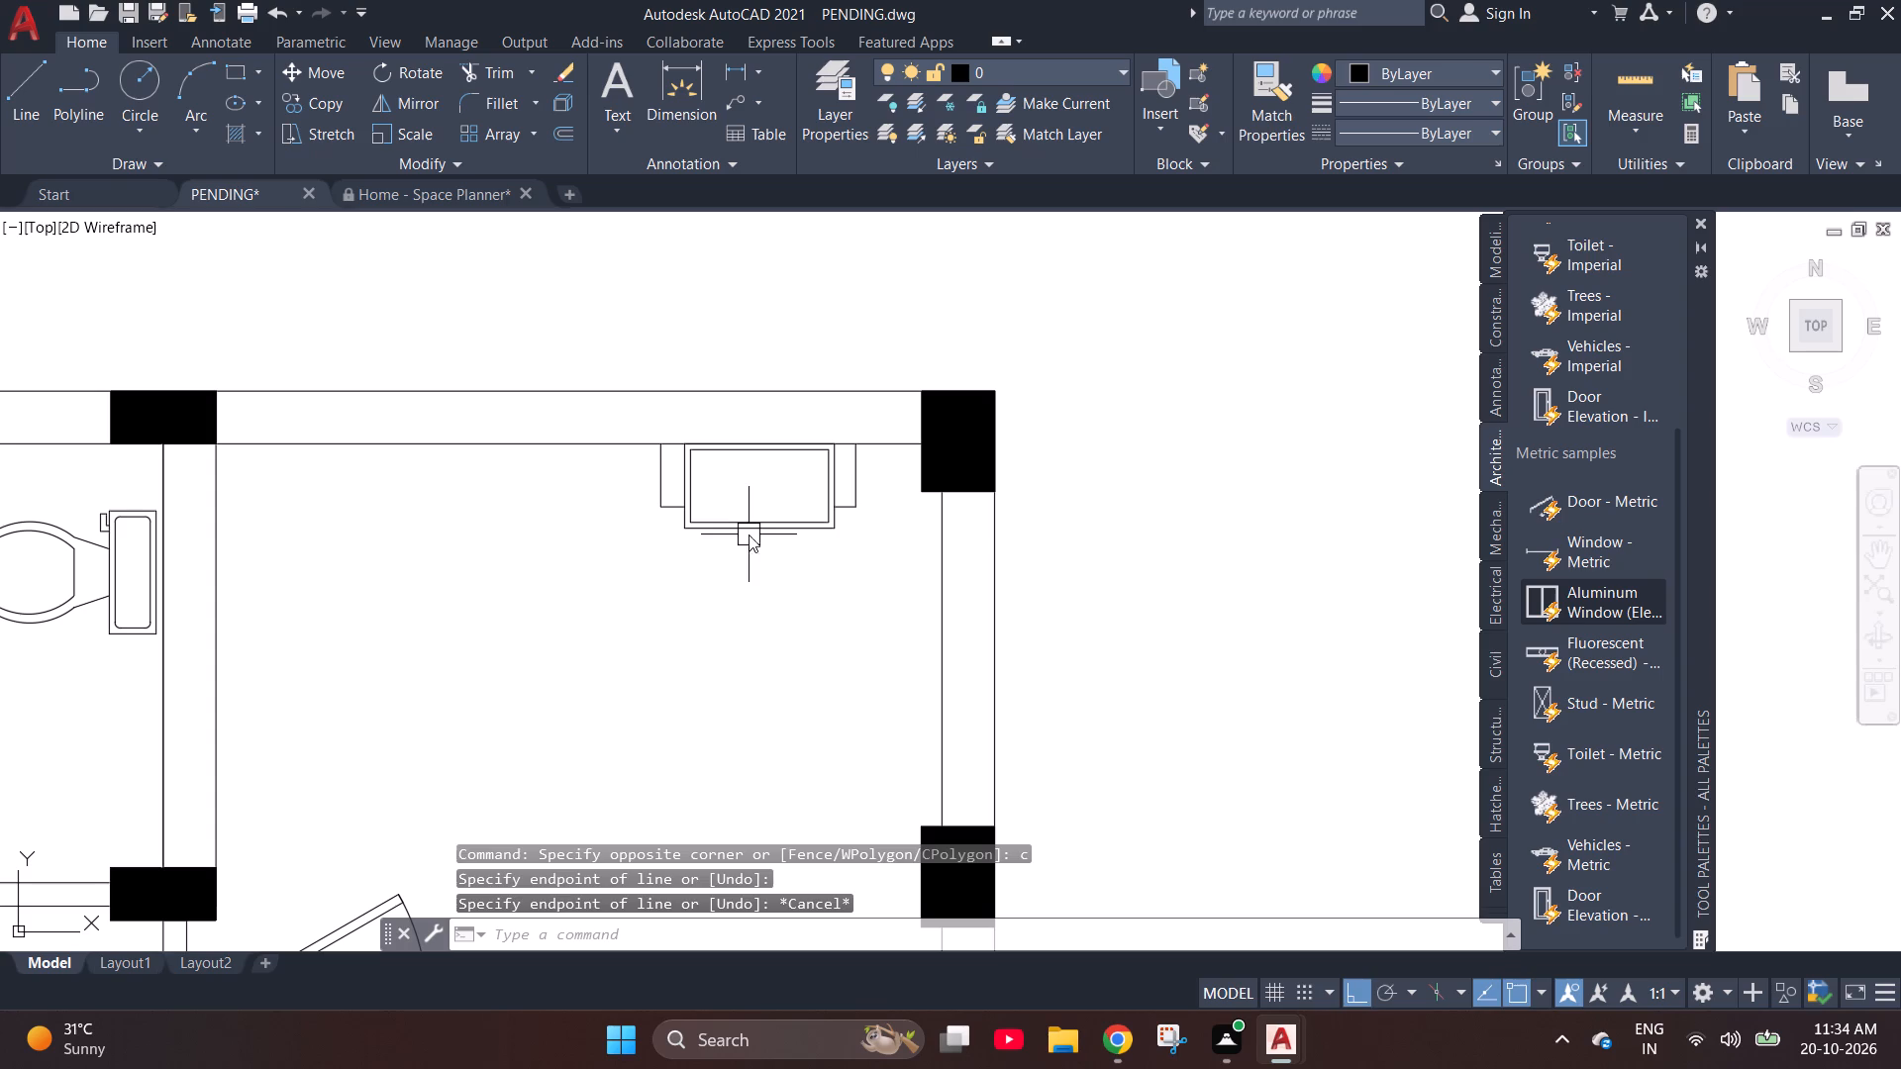
pyautogui.press('space')
pyautogui.scroll(3, 751, 467)
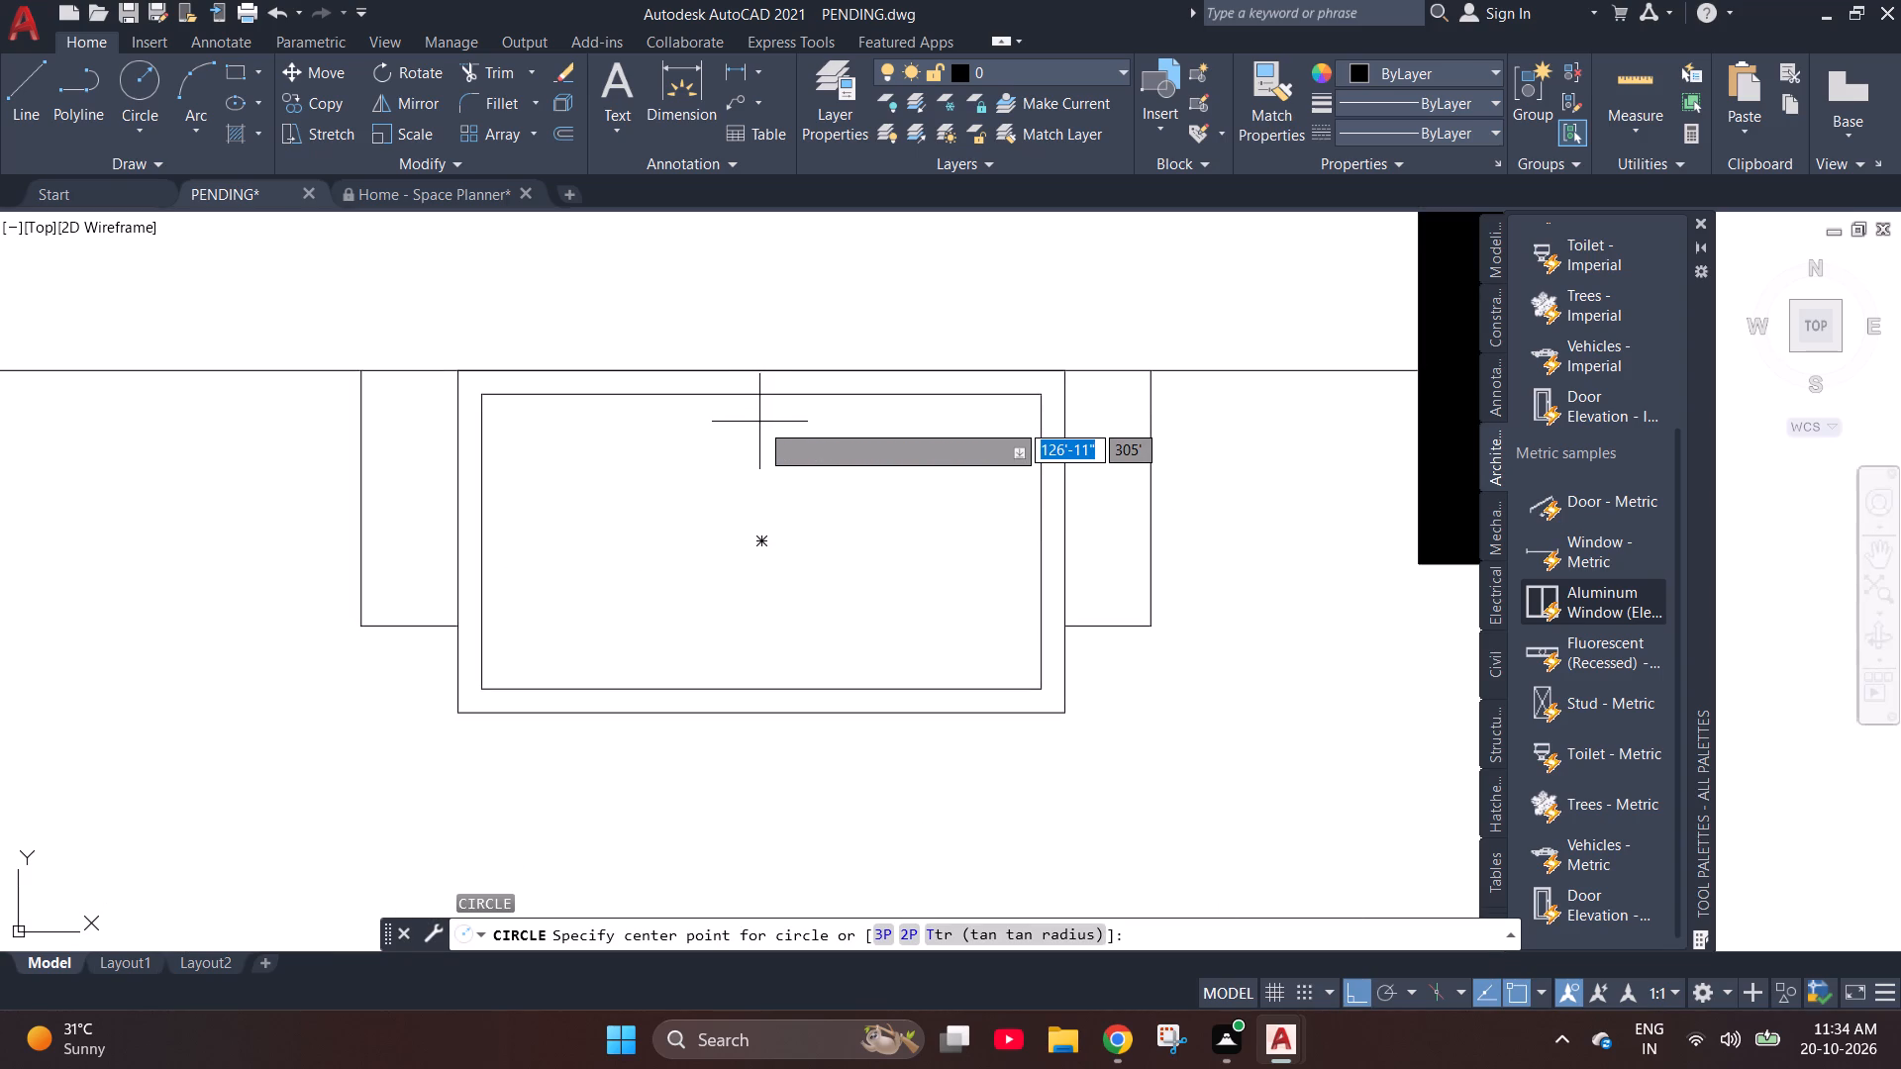
pyautogui.click(759, 422)
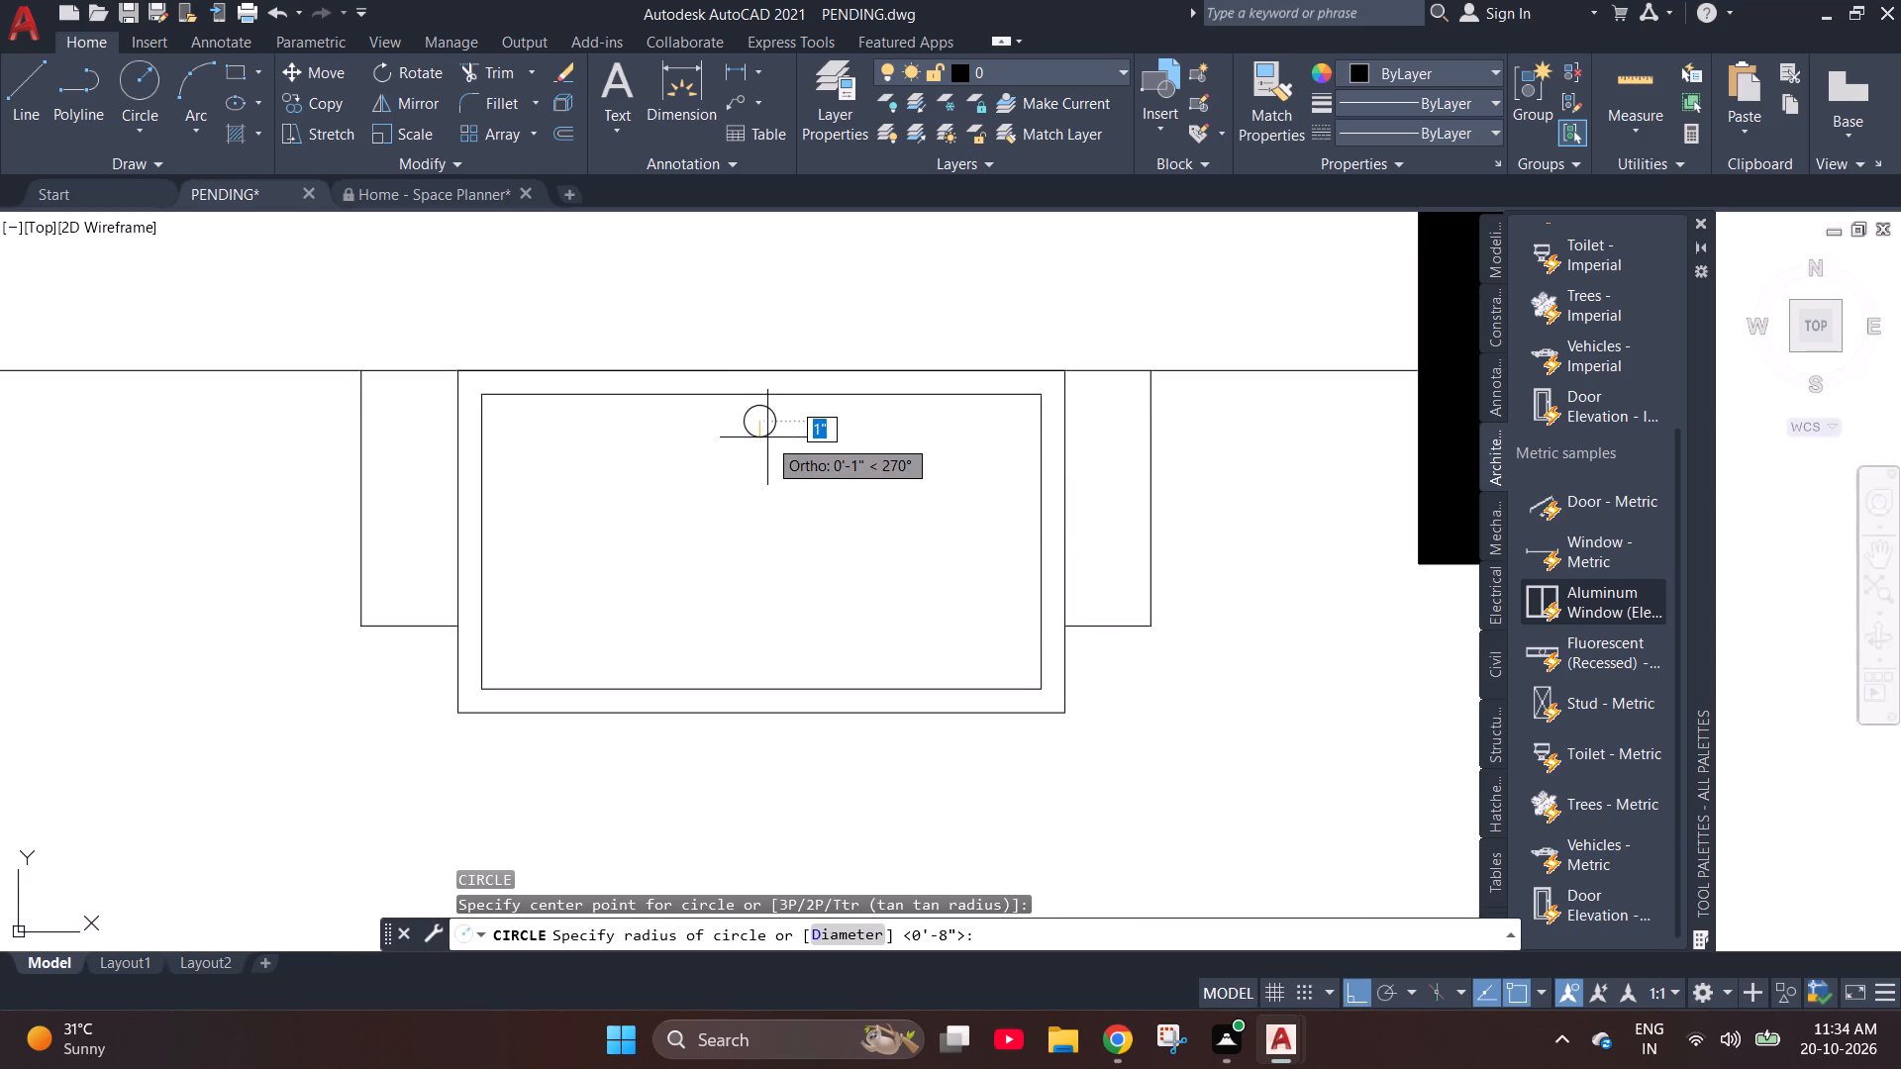
pyautogui.click(767, 437)
pyautogui.press('Escape')
pyautogui.scroll(-2, 857, 561)
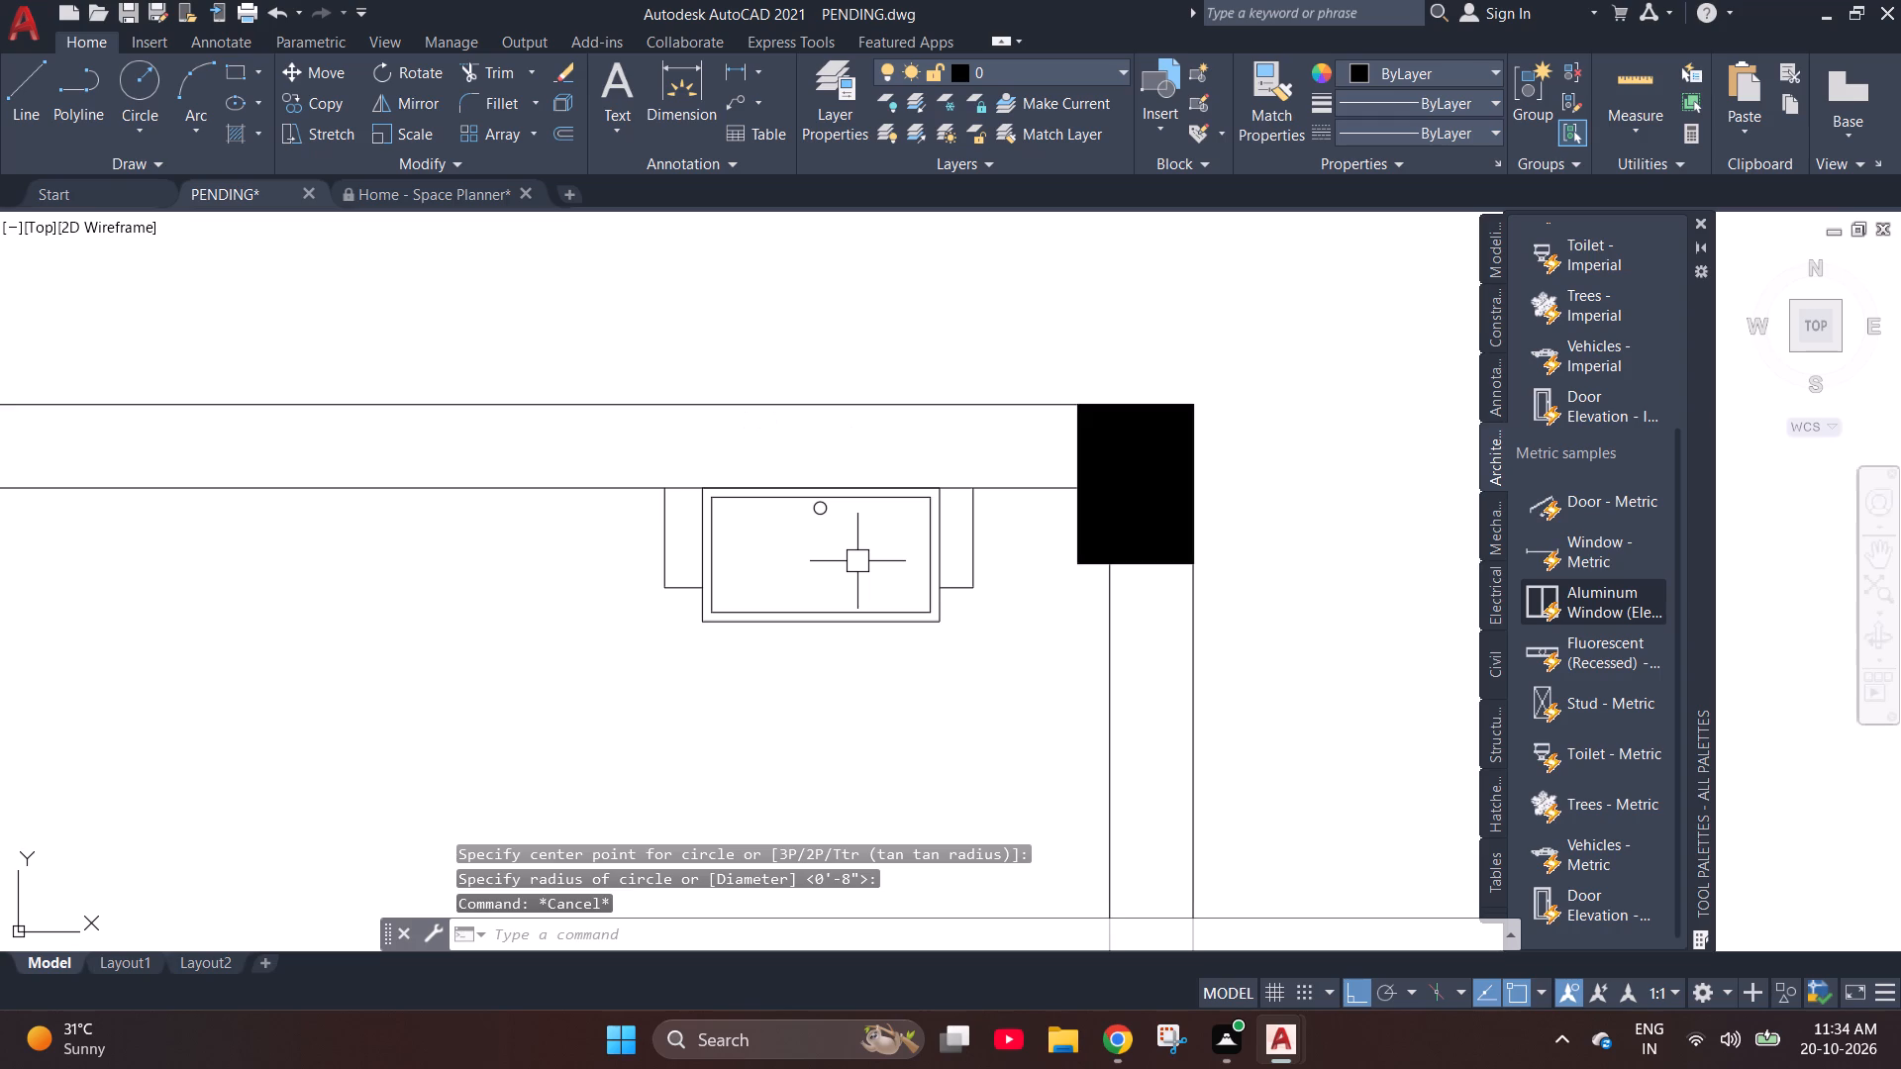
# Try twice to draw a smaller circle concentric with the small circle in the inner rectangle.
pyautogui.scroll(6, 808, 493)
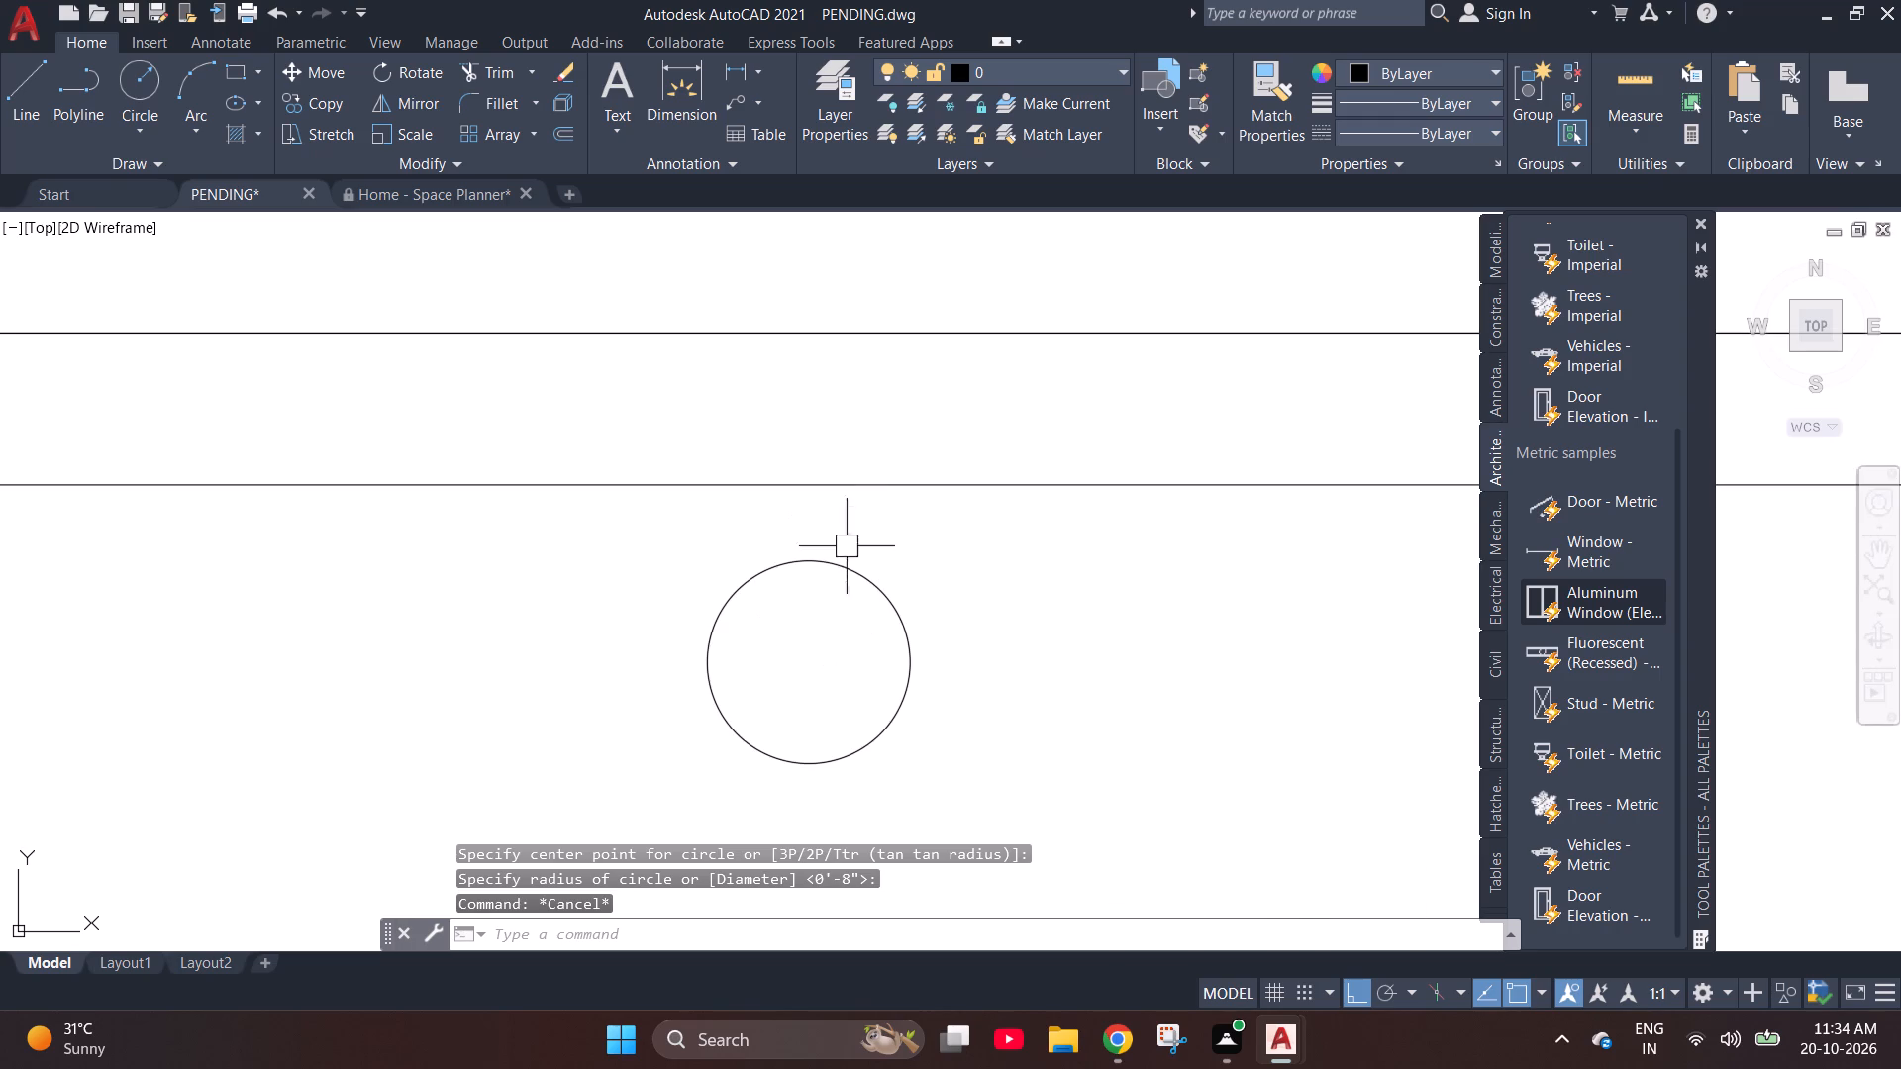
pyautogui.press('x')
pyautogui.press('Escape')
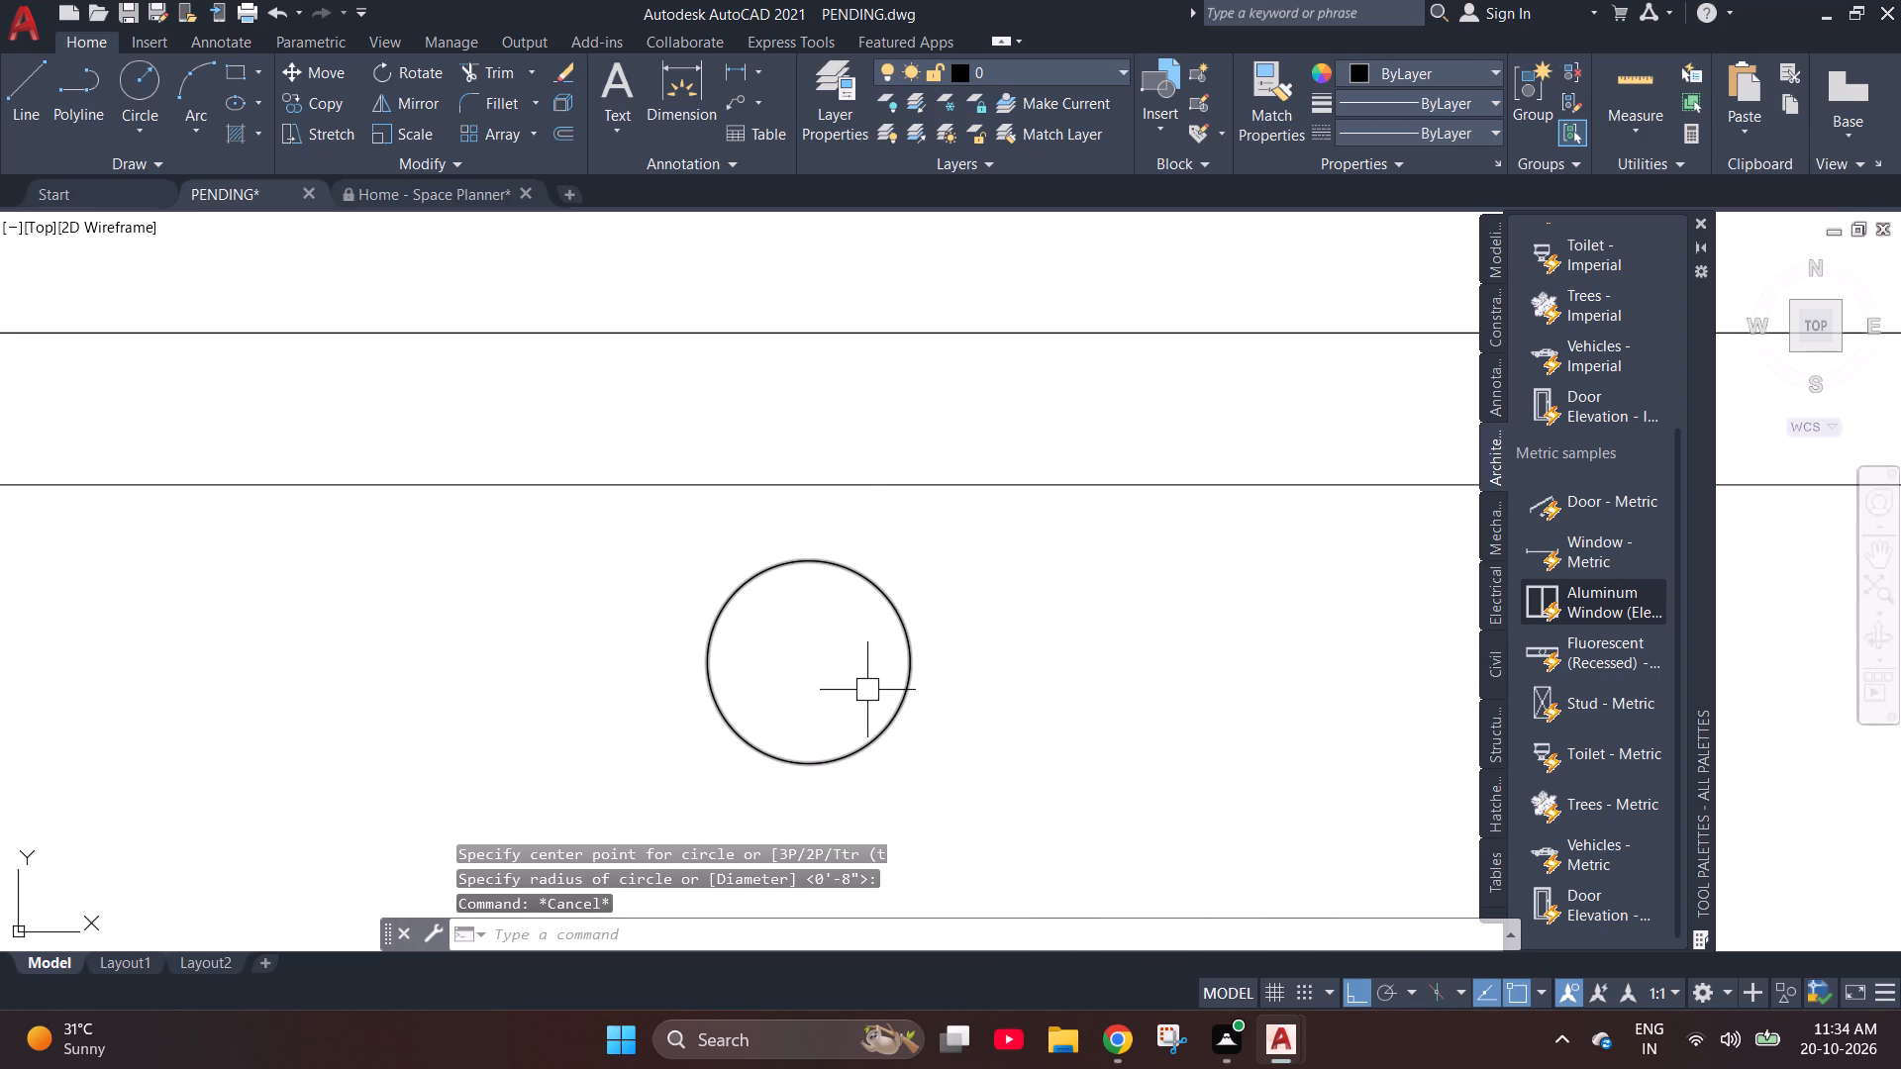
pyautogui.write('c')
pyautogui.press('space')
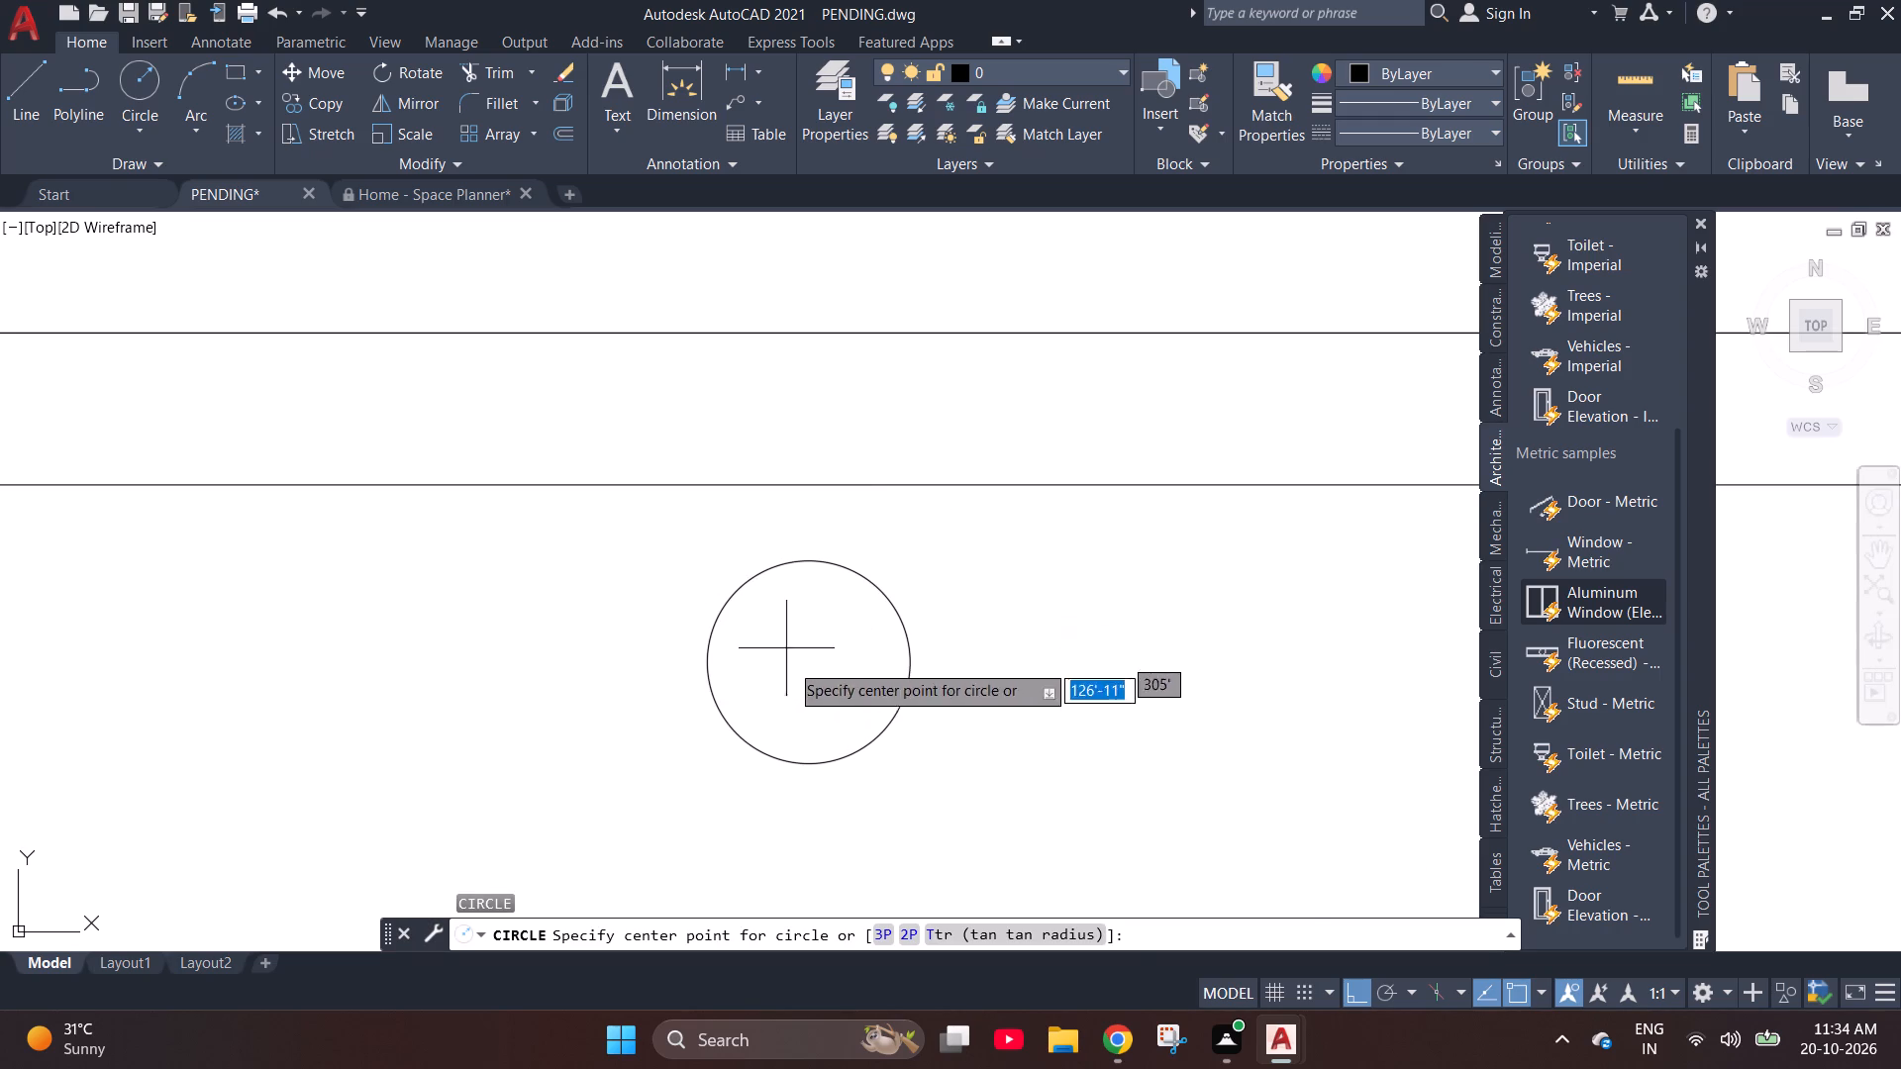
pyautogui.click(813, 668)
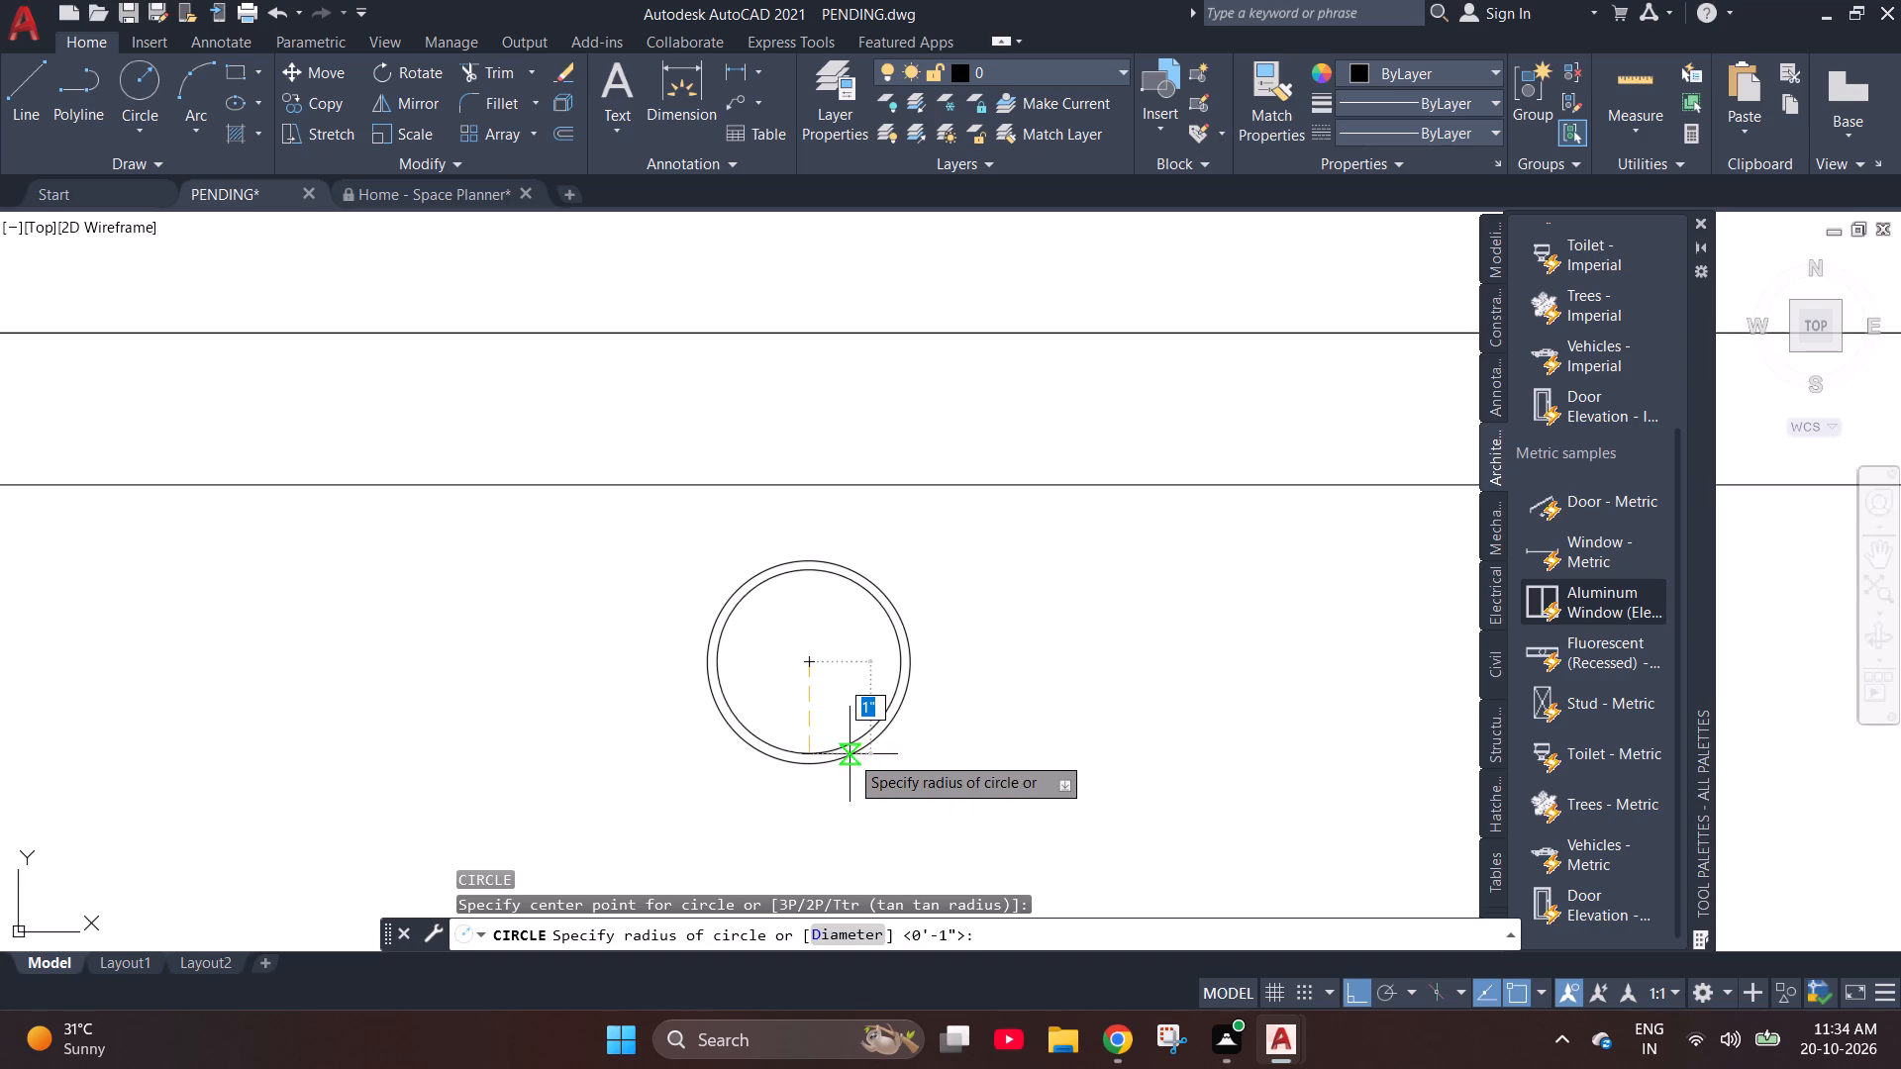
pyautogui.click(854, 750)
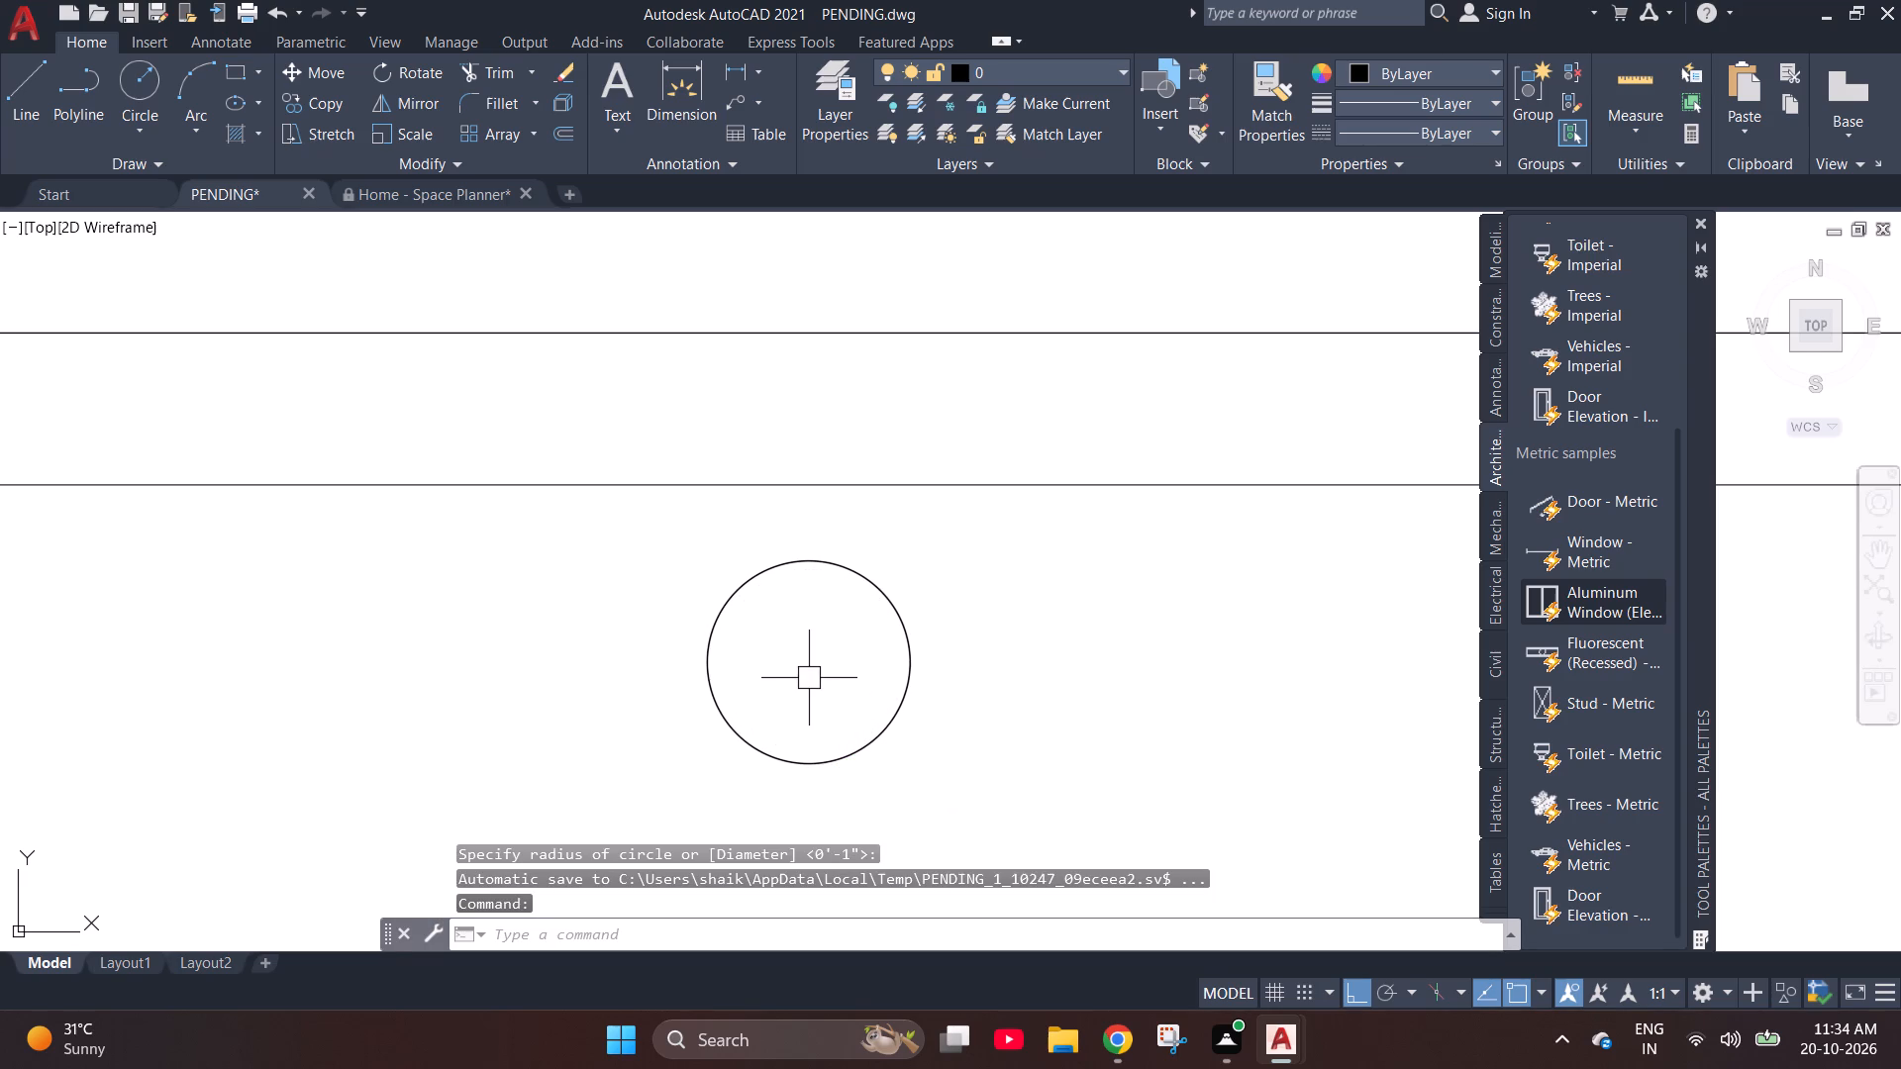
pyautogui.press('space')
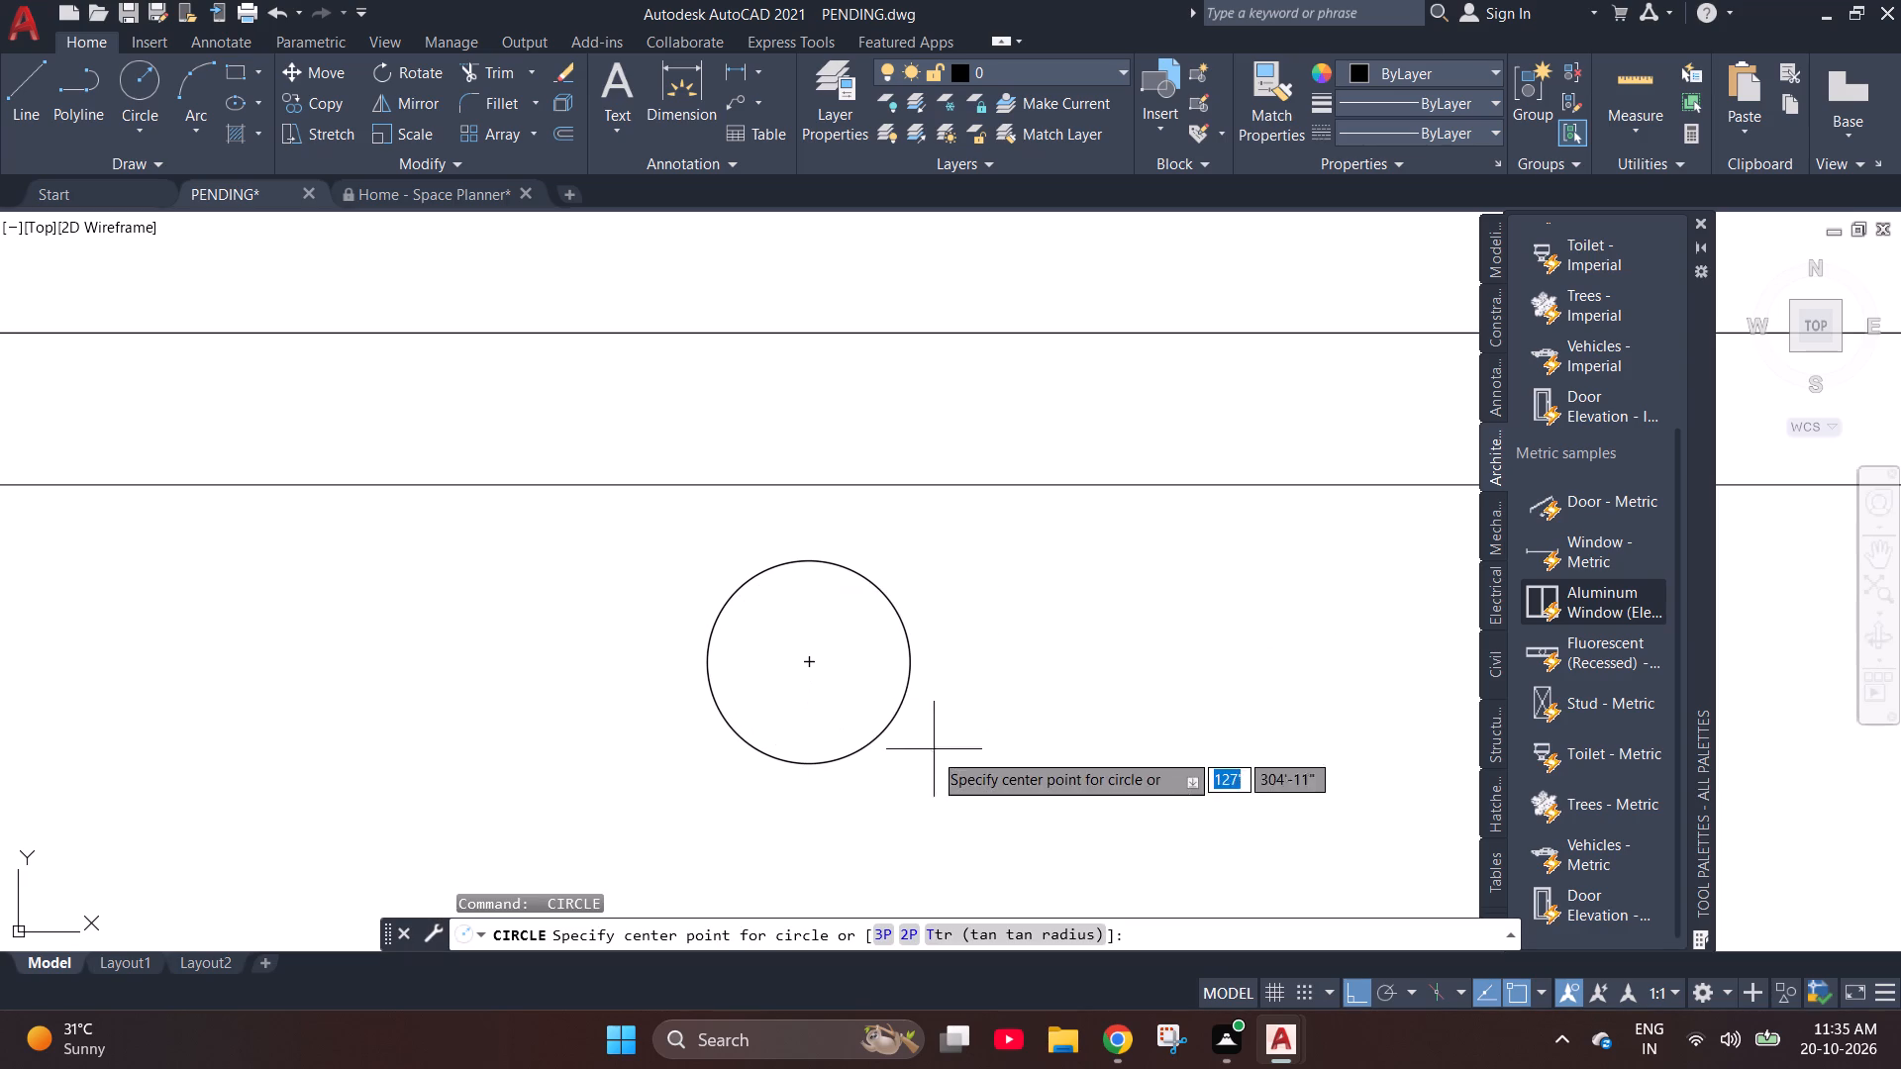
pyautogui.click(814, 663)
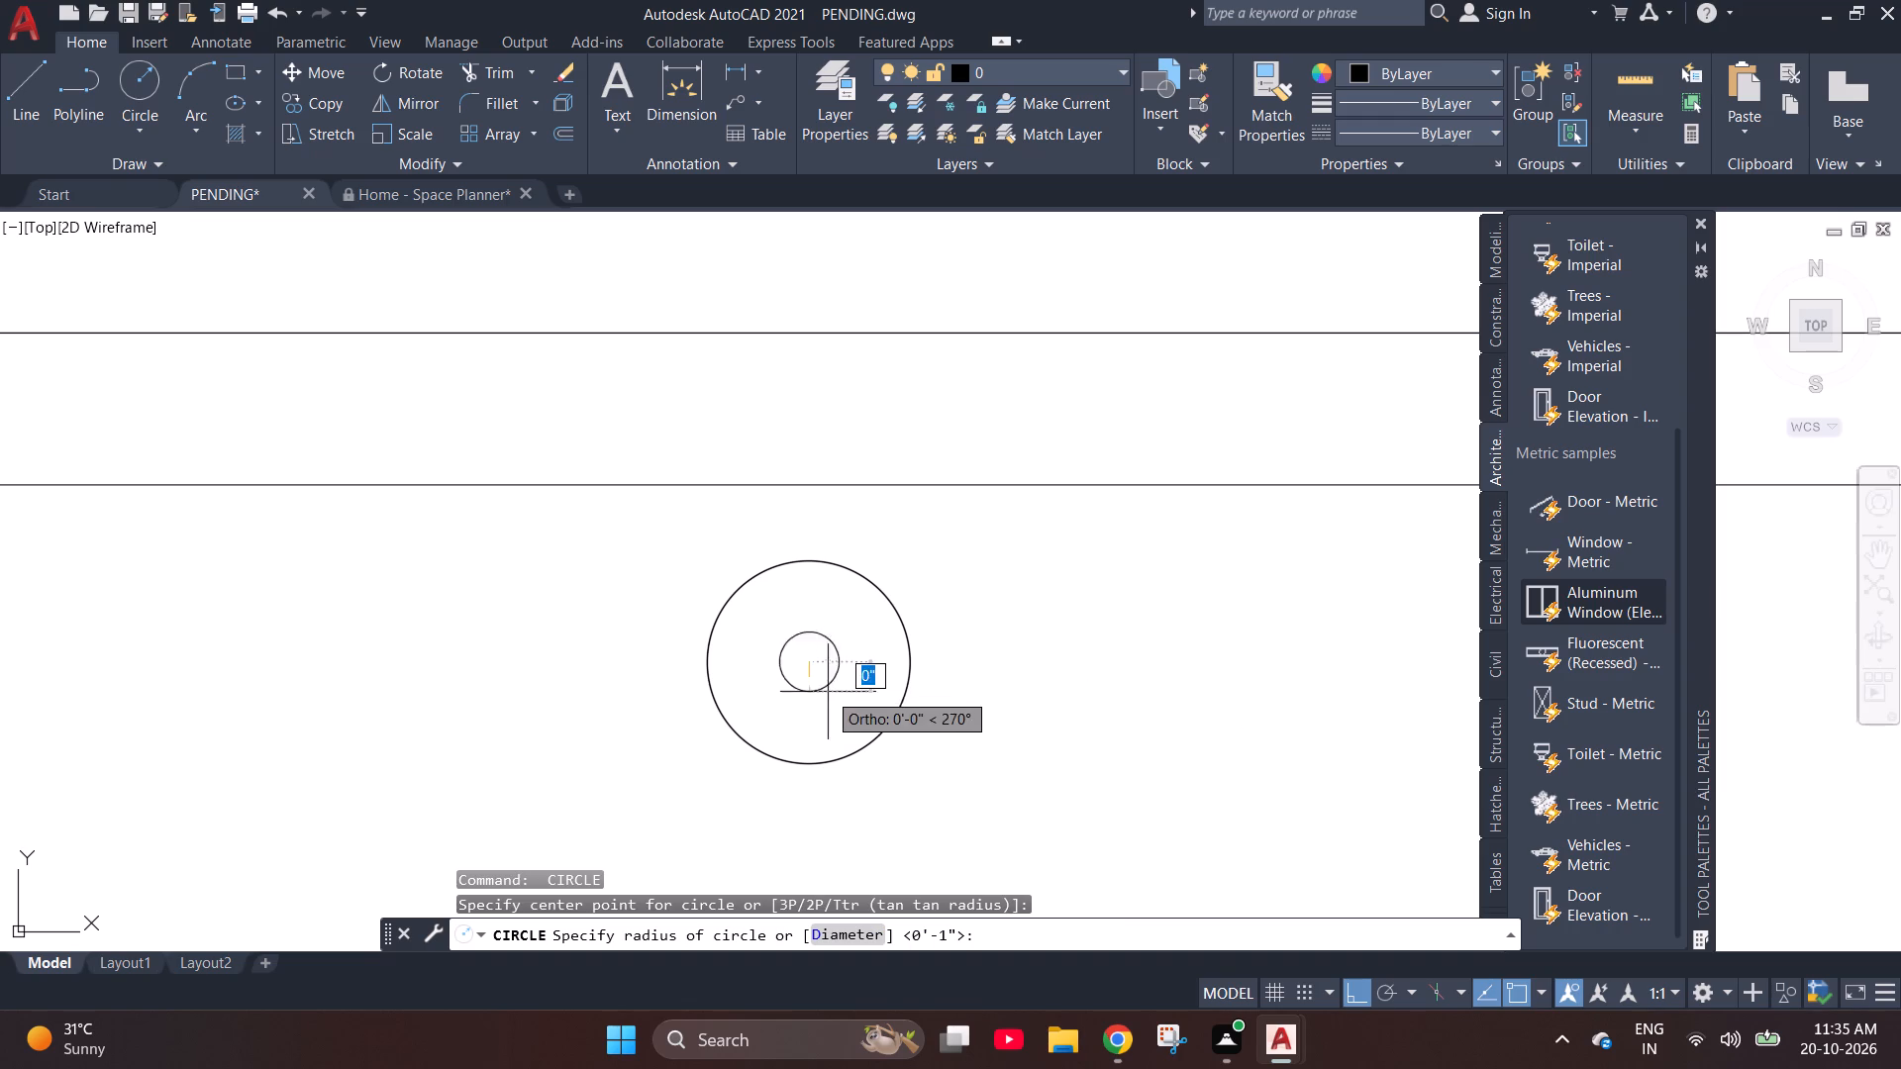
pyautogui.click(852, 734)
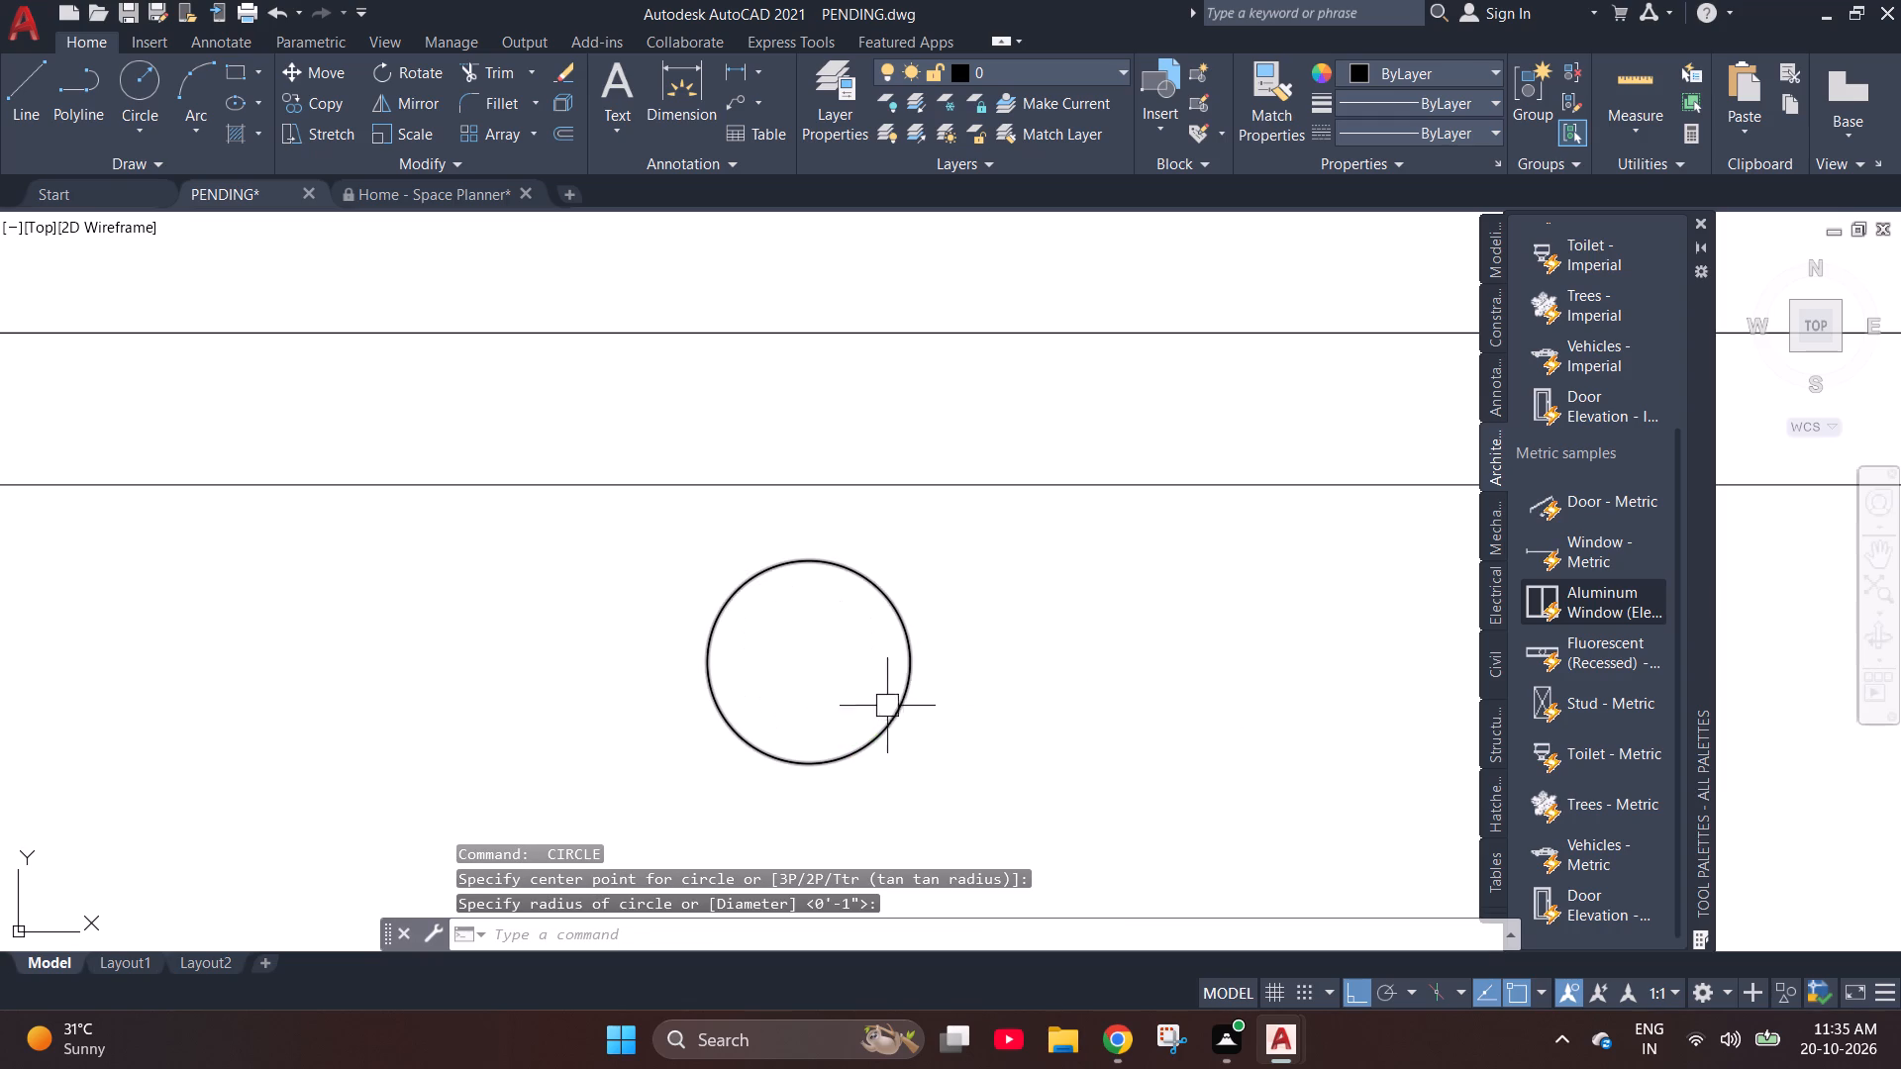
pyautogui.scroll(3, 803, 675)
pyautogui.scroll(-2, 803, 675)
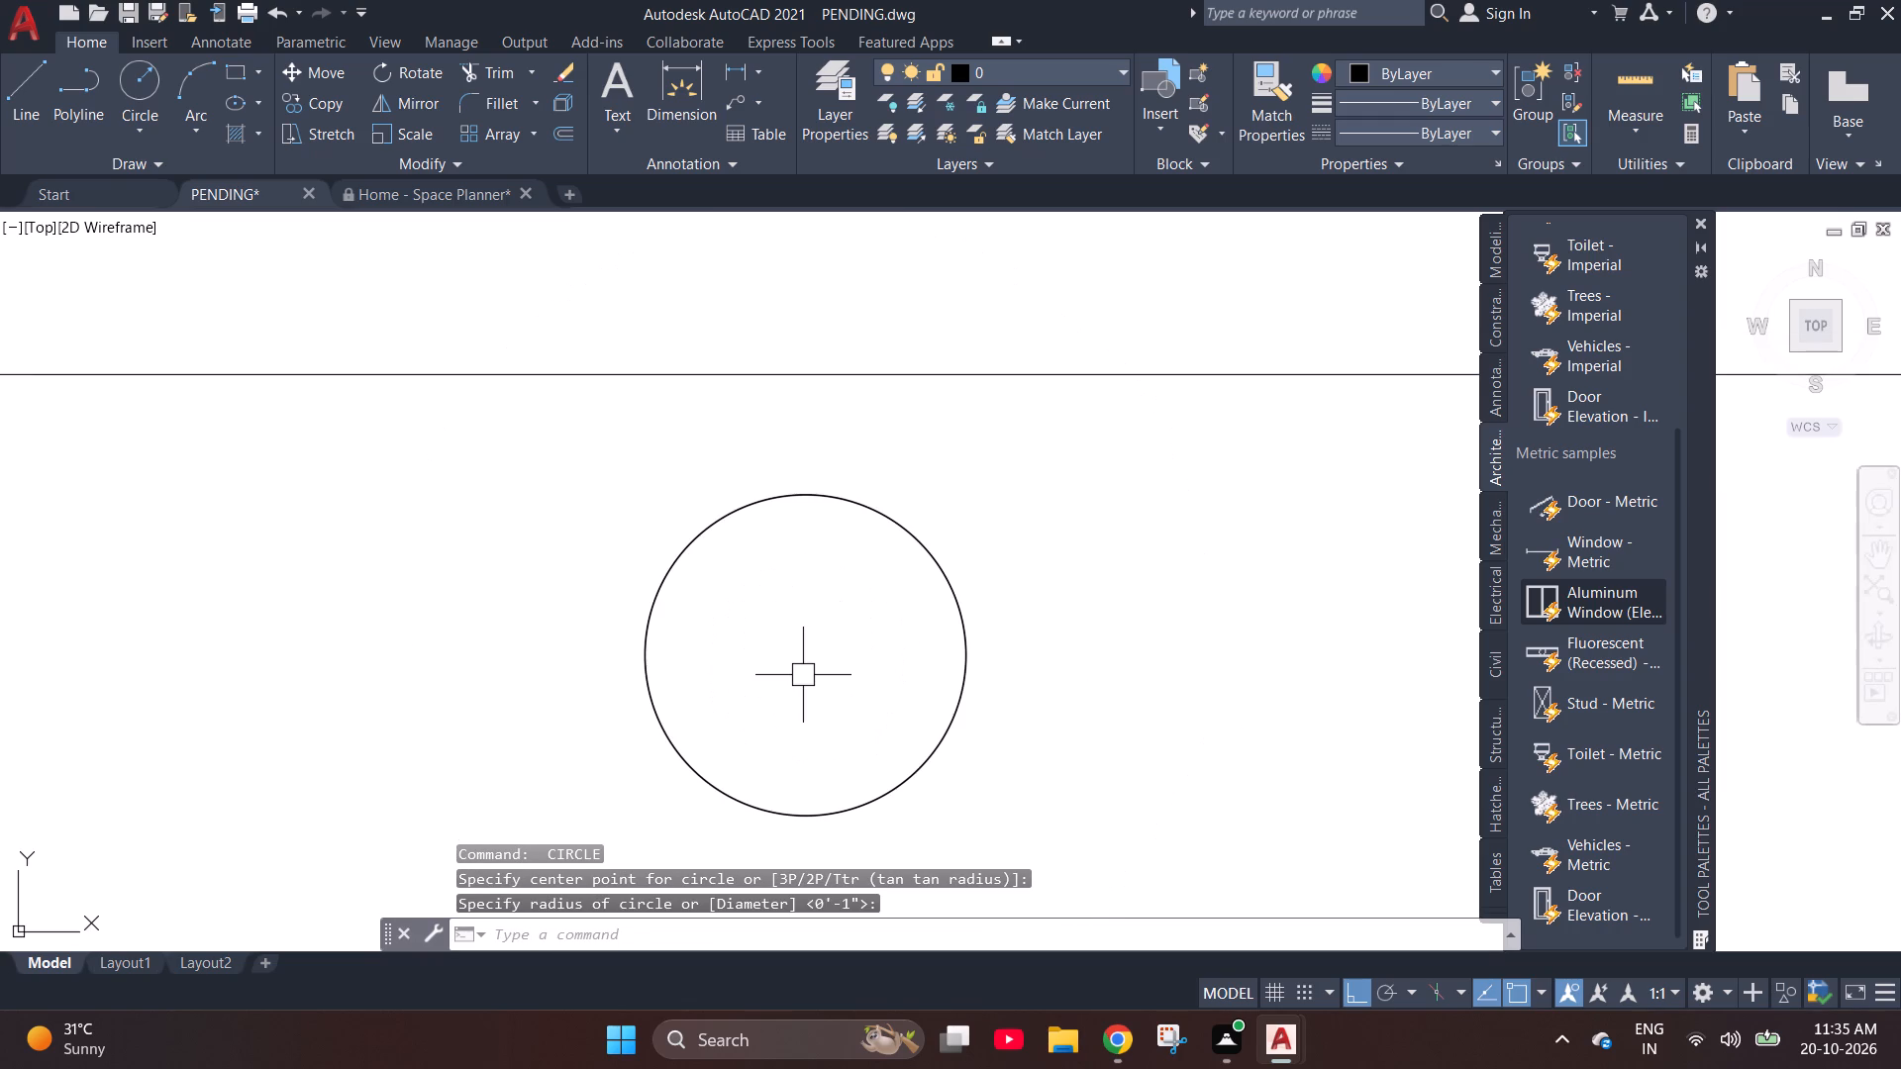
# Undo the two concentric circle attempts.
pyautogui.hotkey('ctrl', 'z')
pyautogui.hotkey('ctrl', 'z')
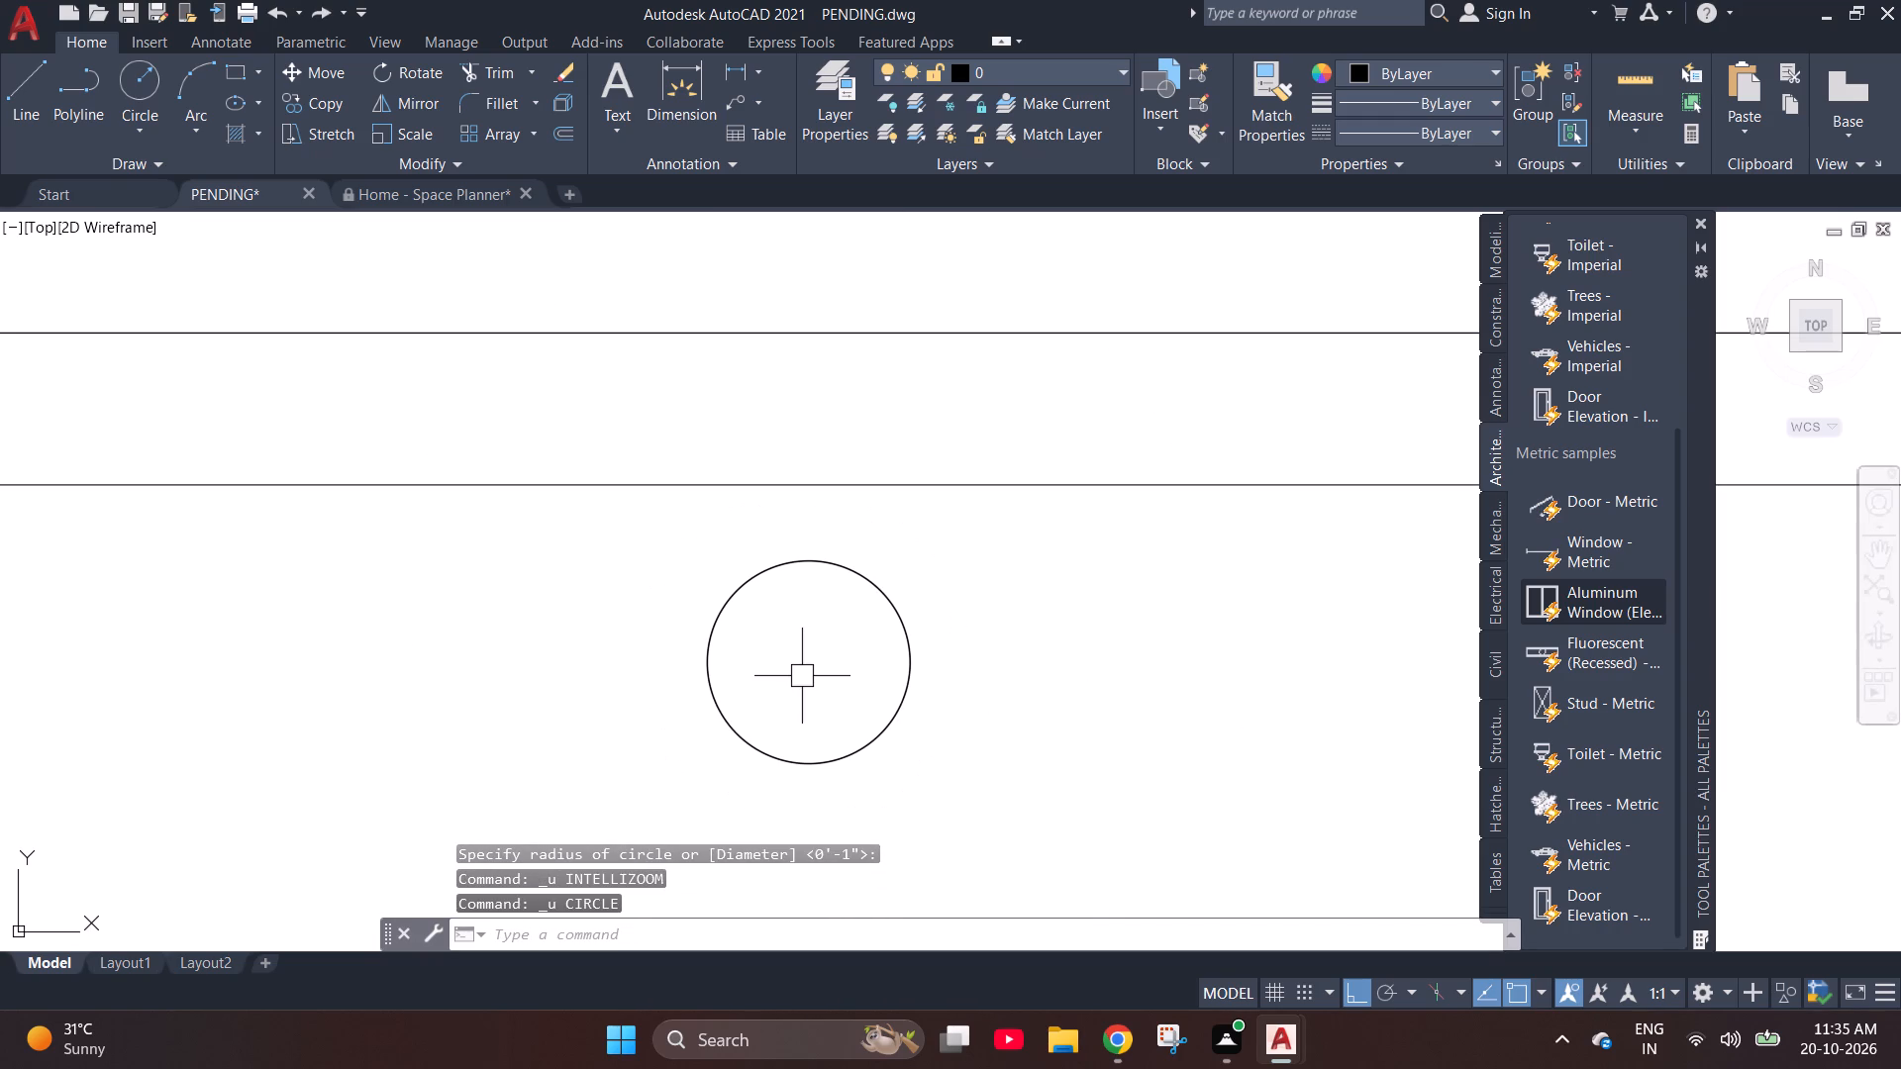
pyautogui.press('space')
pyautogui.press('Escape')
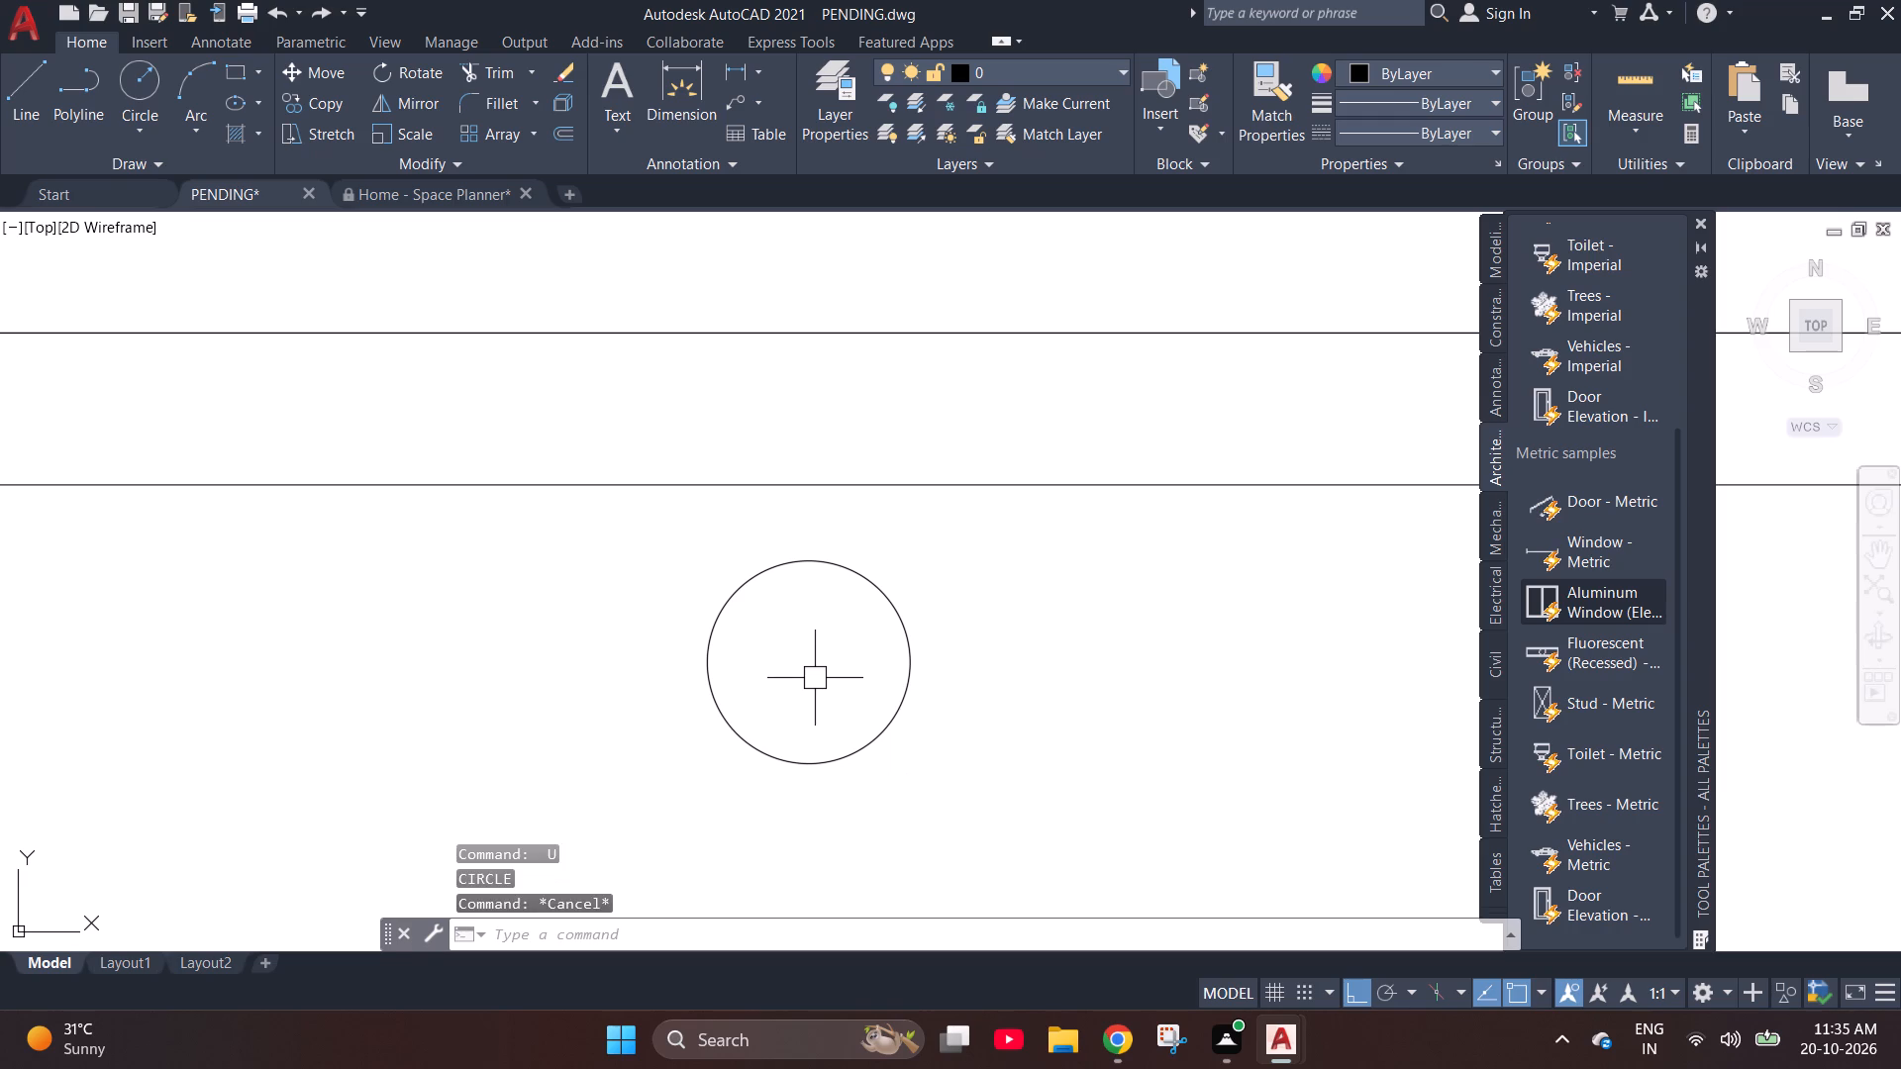
# Draw a slightly smaller circle inside the small circle, sharing its centre point.
pyautogui.write('c')
pyautogui.press('space')
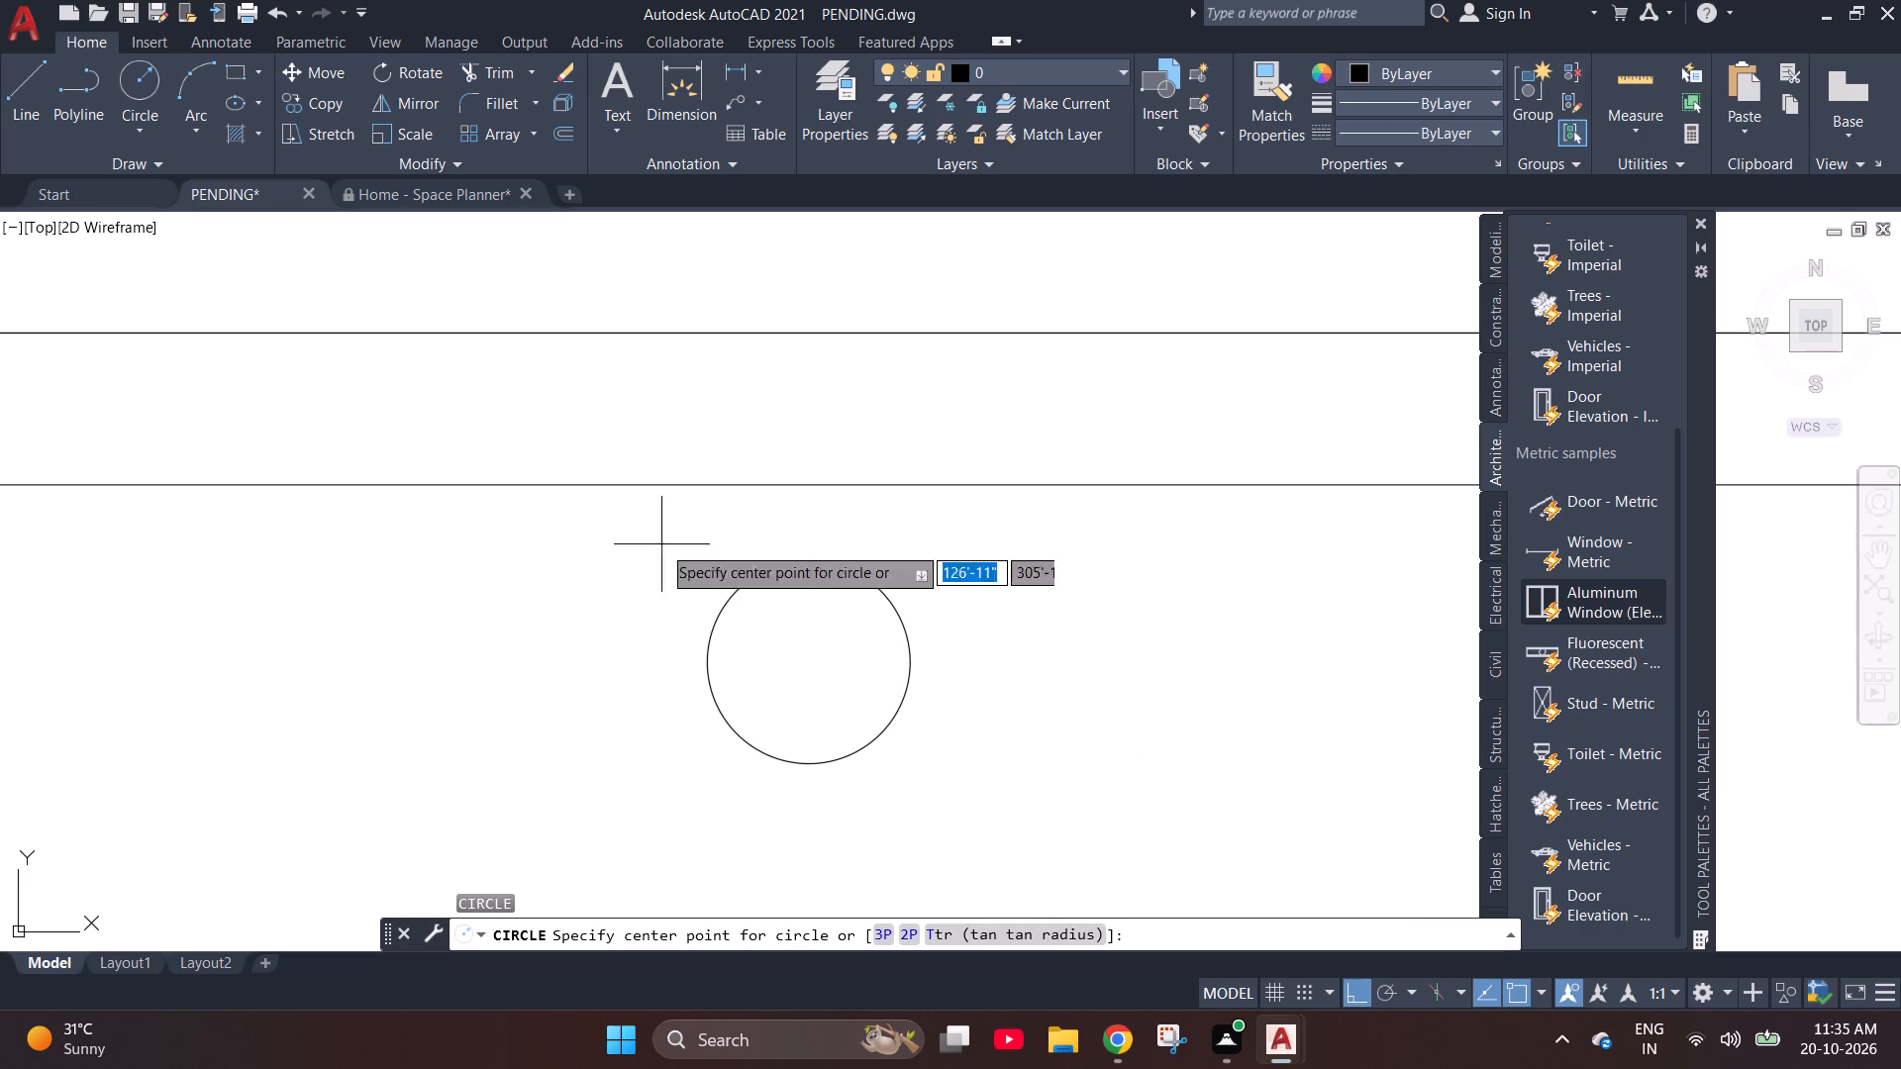
pyautogui.click(810, 661)
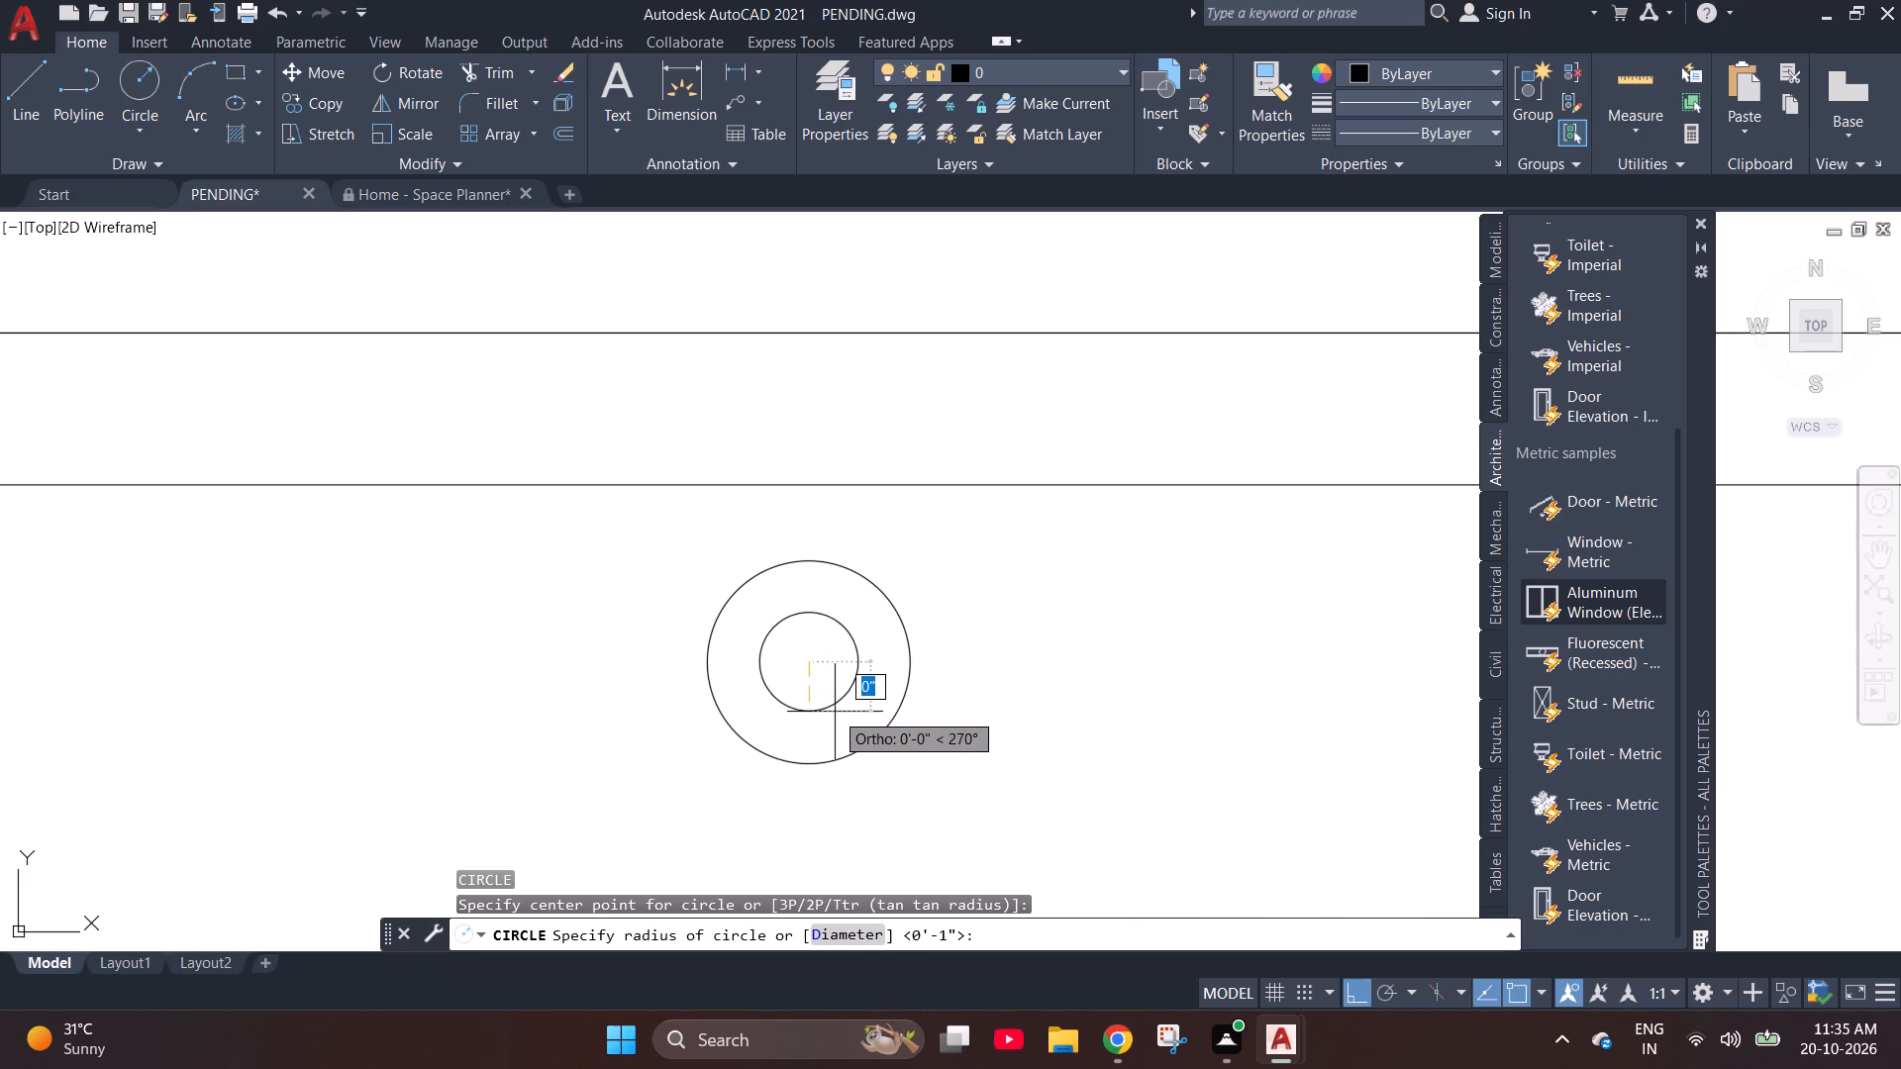
pyautogui.click(845, 730)
pyautogui.scroll(-3, 739, 546)
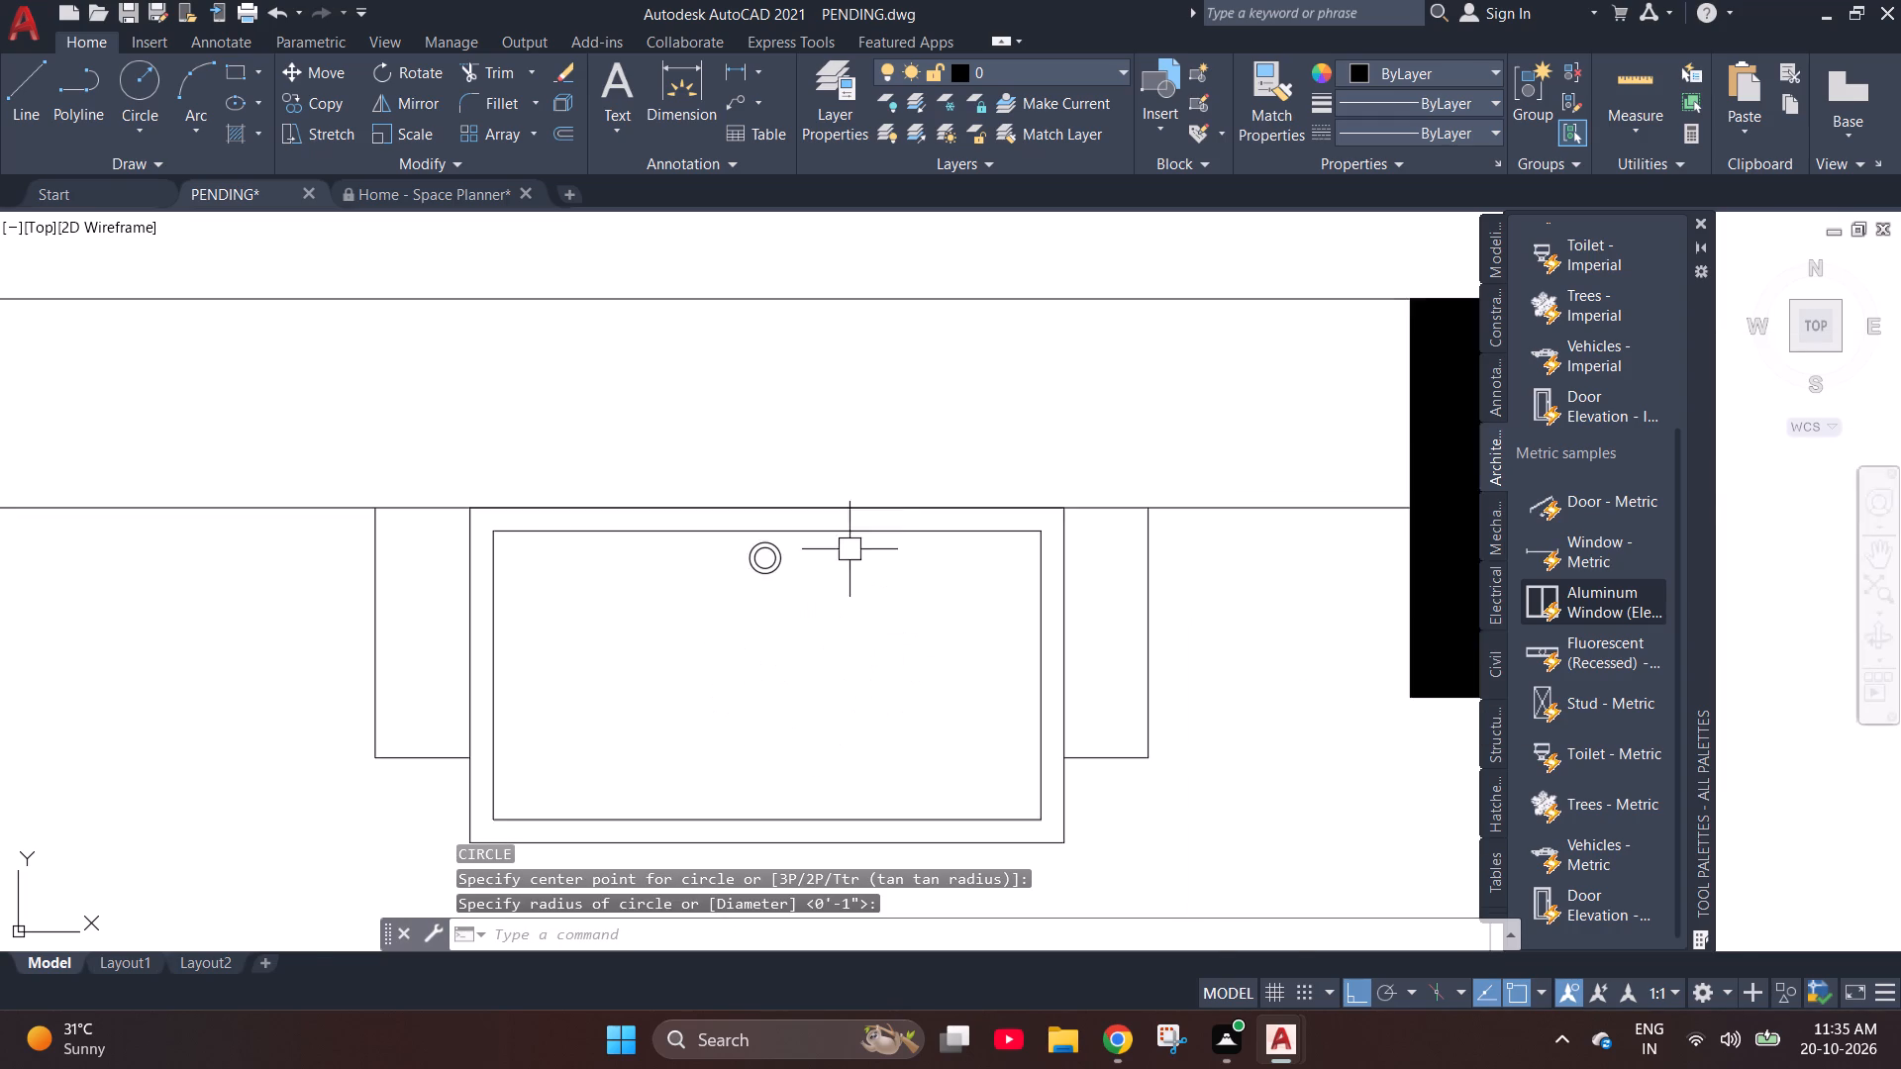
# Copy the loose tap block with Ortho on towards the basin in the floor plan, placing two copies.
pyautogui.scroll(-3, 850, 549)
pyautogui.scroll(-1, 1046, 576)
pyautogui.scroll(-2, 851, 673)
pyautogui.scroll(-2, 625, 562)
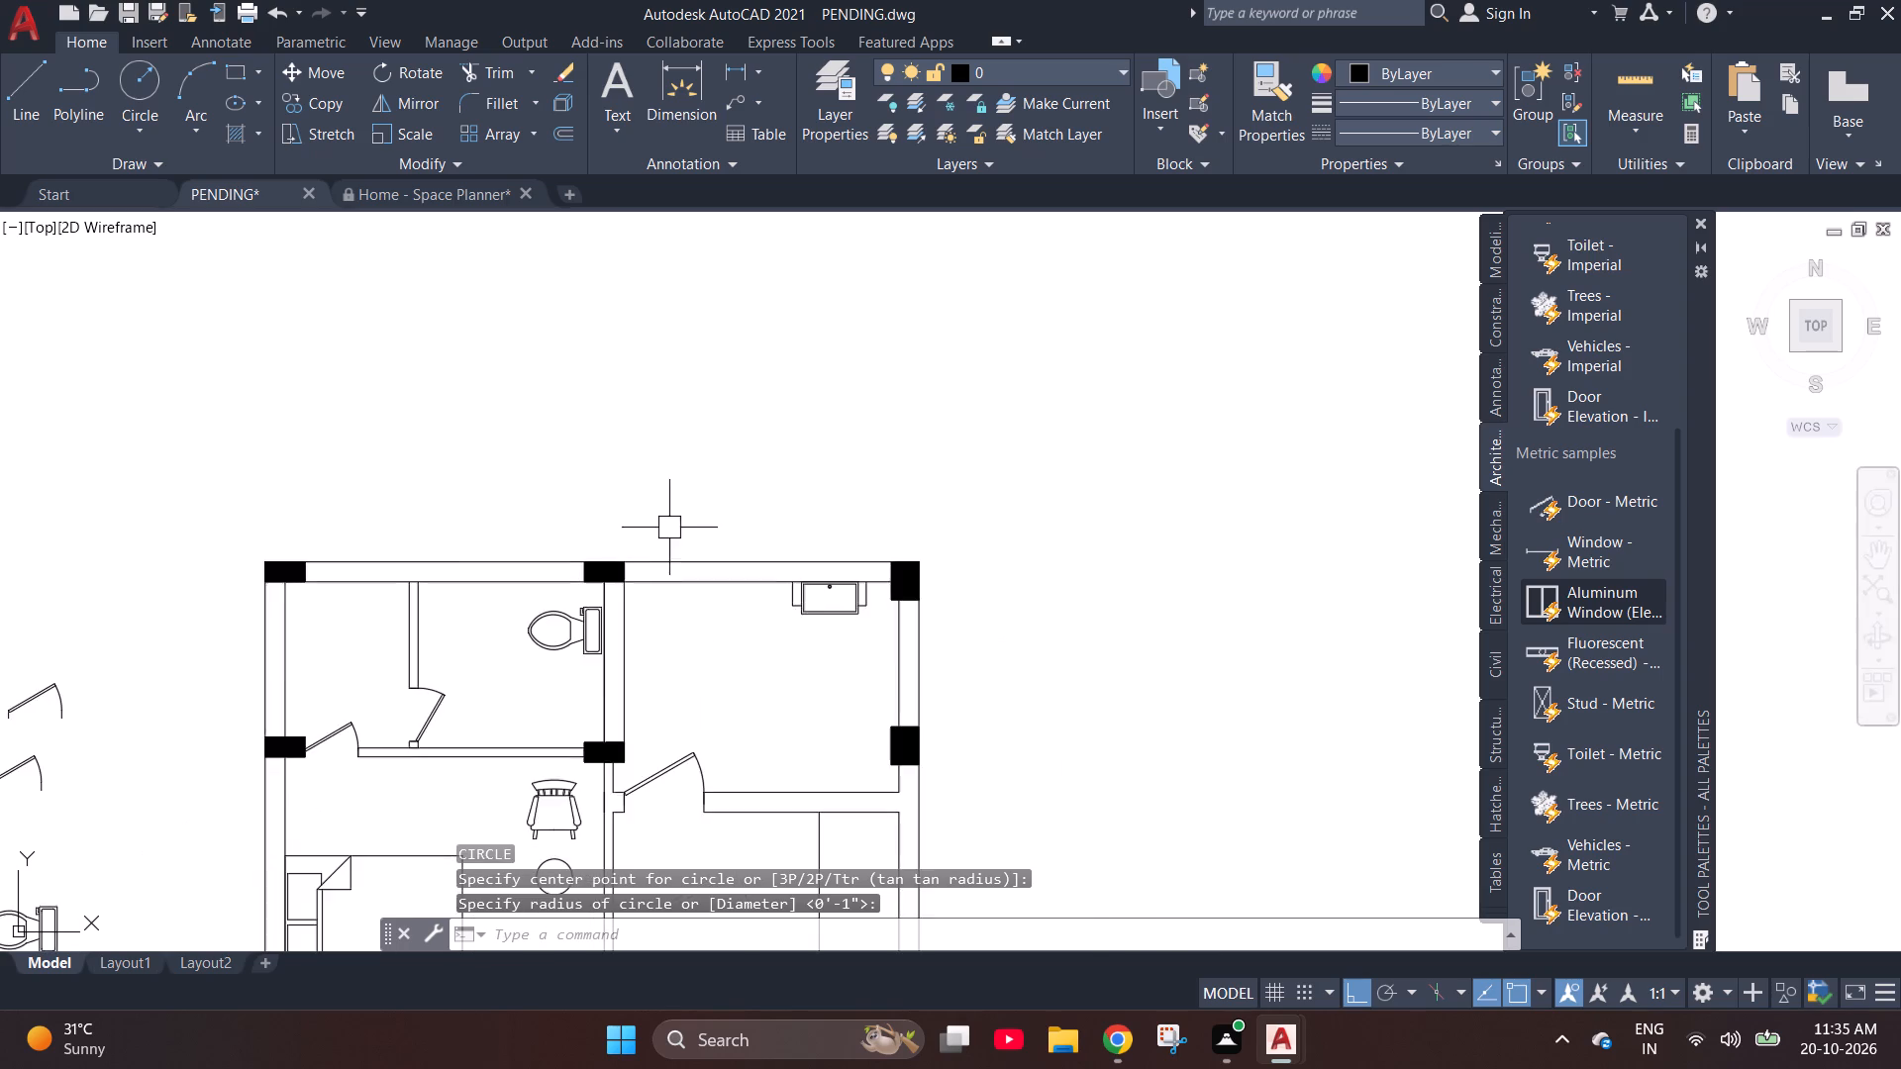
pyautogui.scroll(-2, 670, 528)
pyautogui.scroll(4, 357, 724)
pyautogui.moveTo(545, 448); pyautogui.dragTo(520, 406)
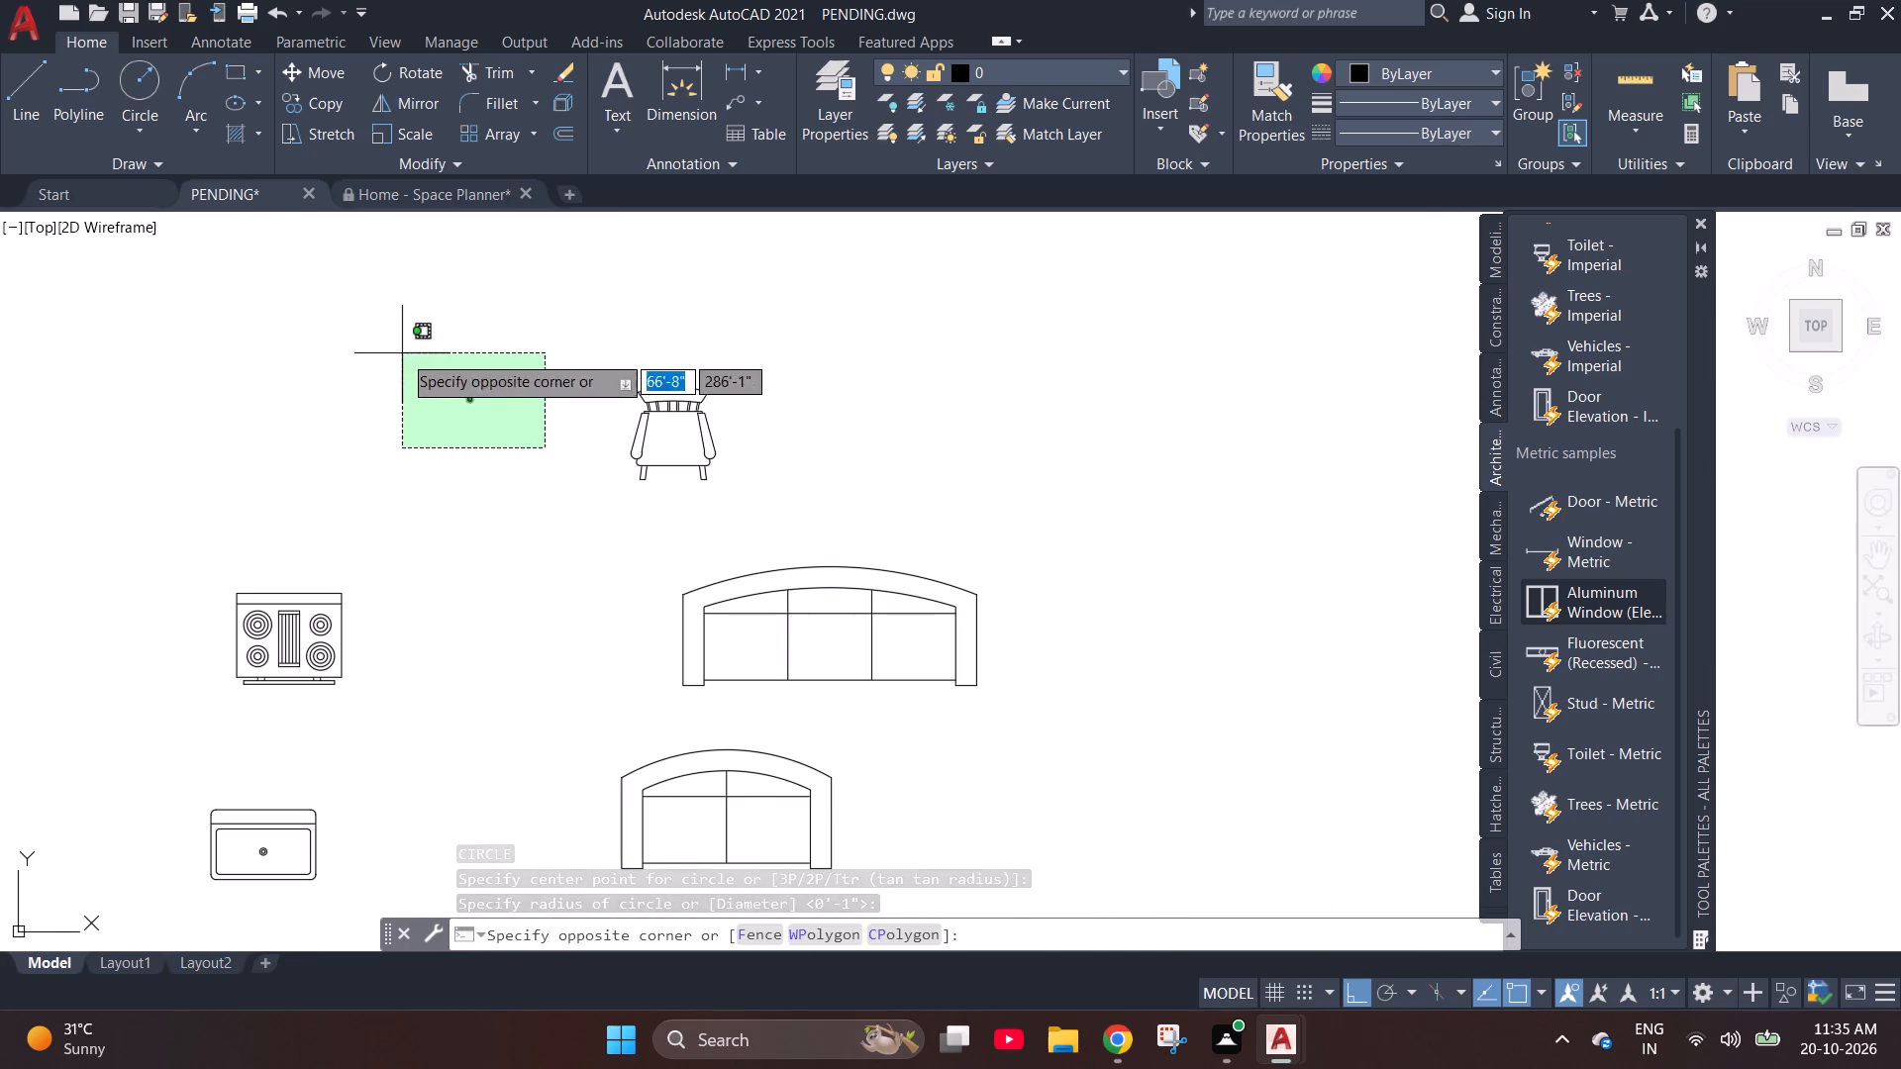
pyautogui.click(389, 349)
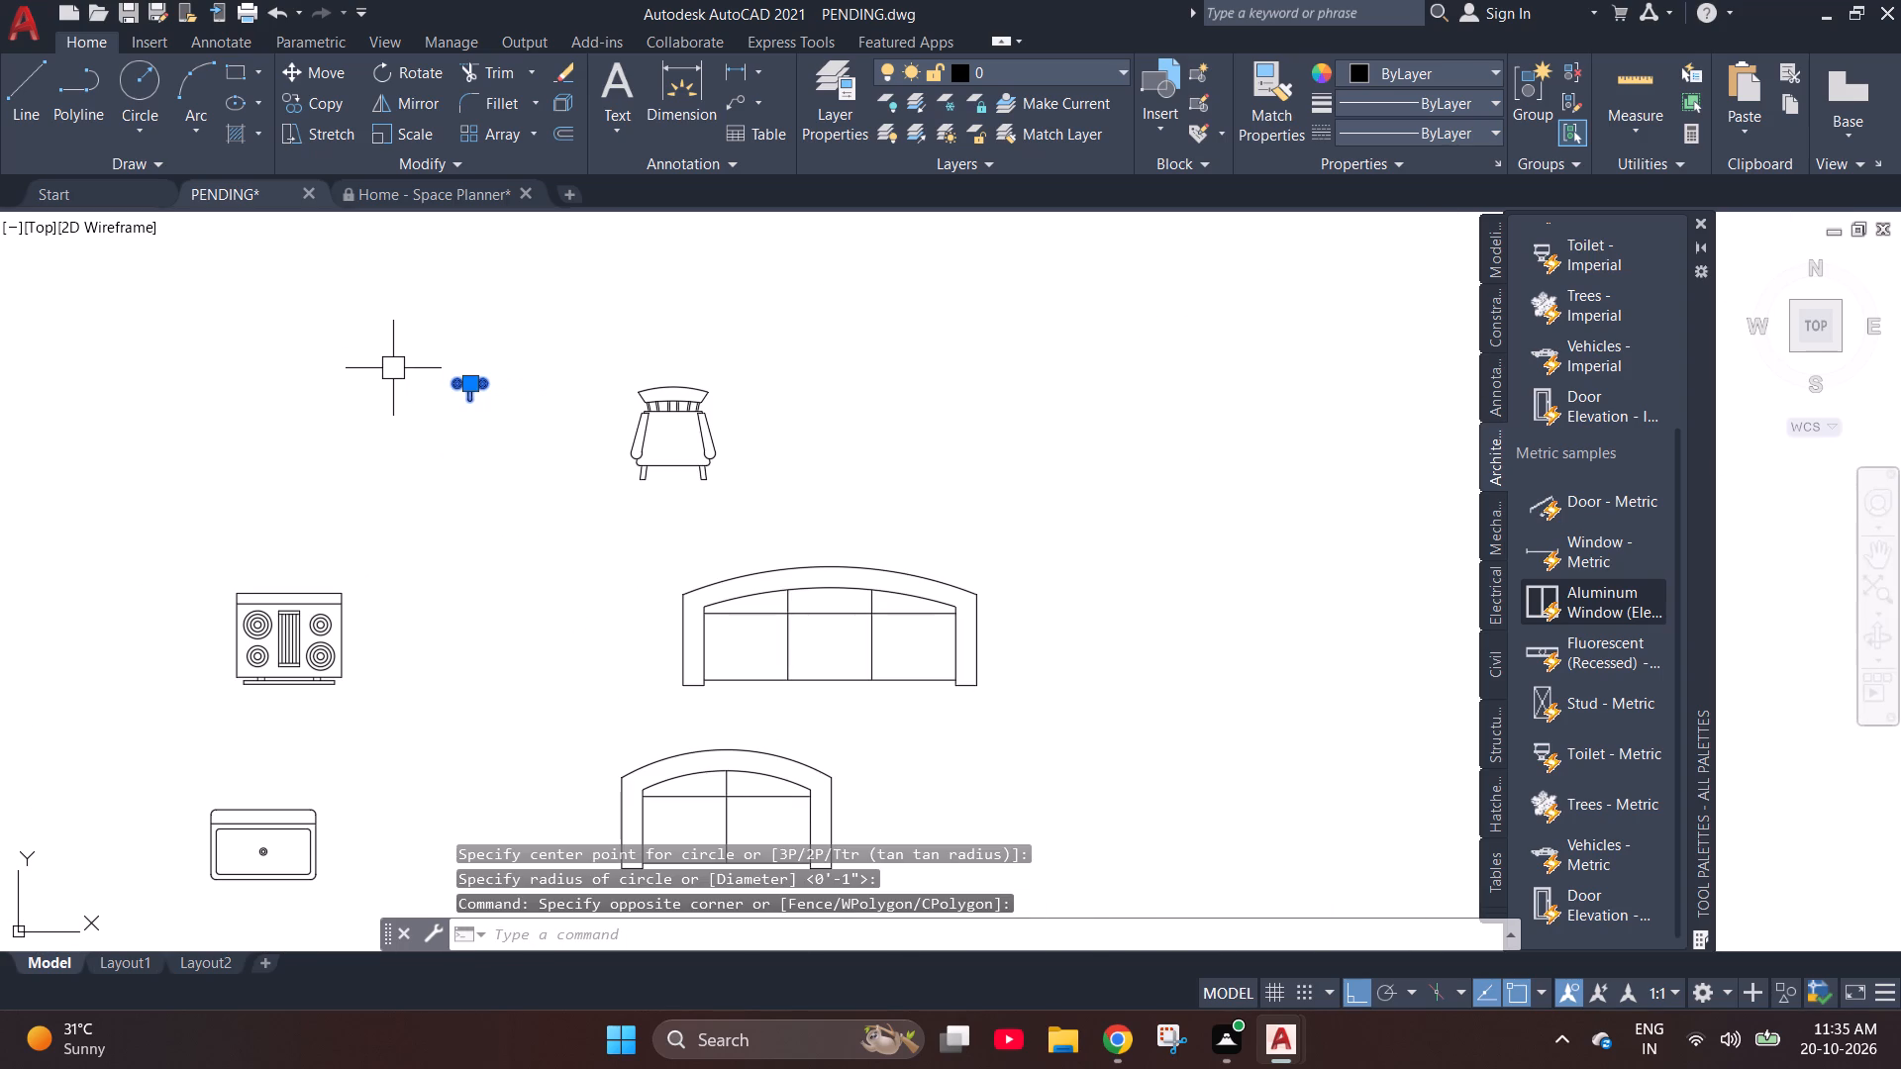
pyautogui.write('co')
pyautogui.press('Return')
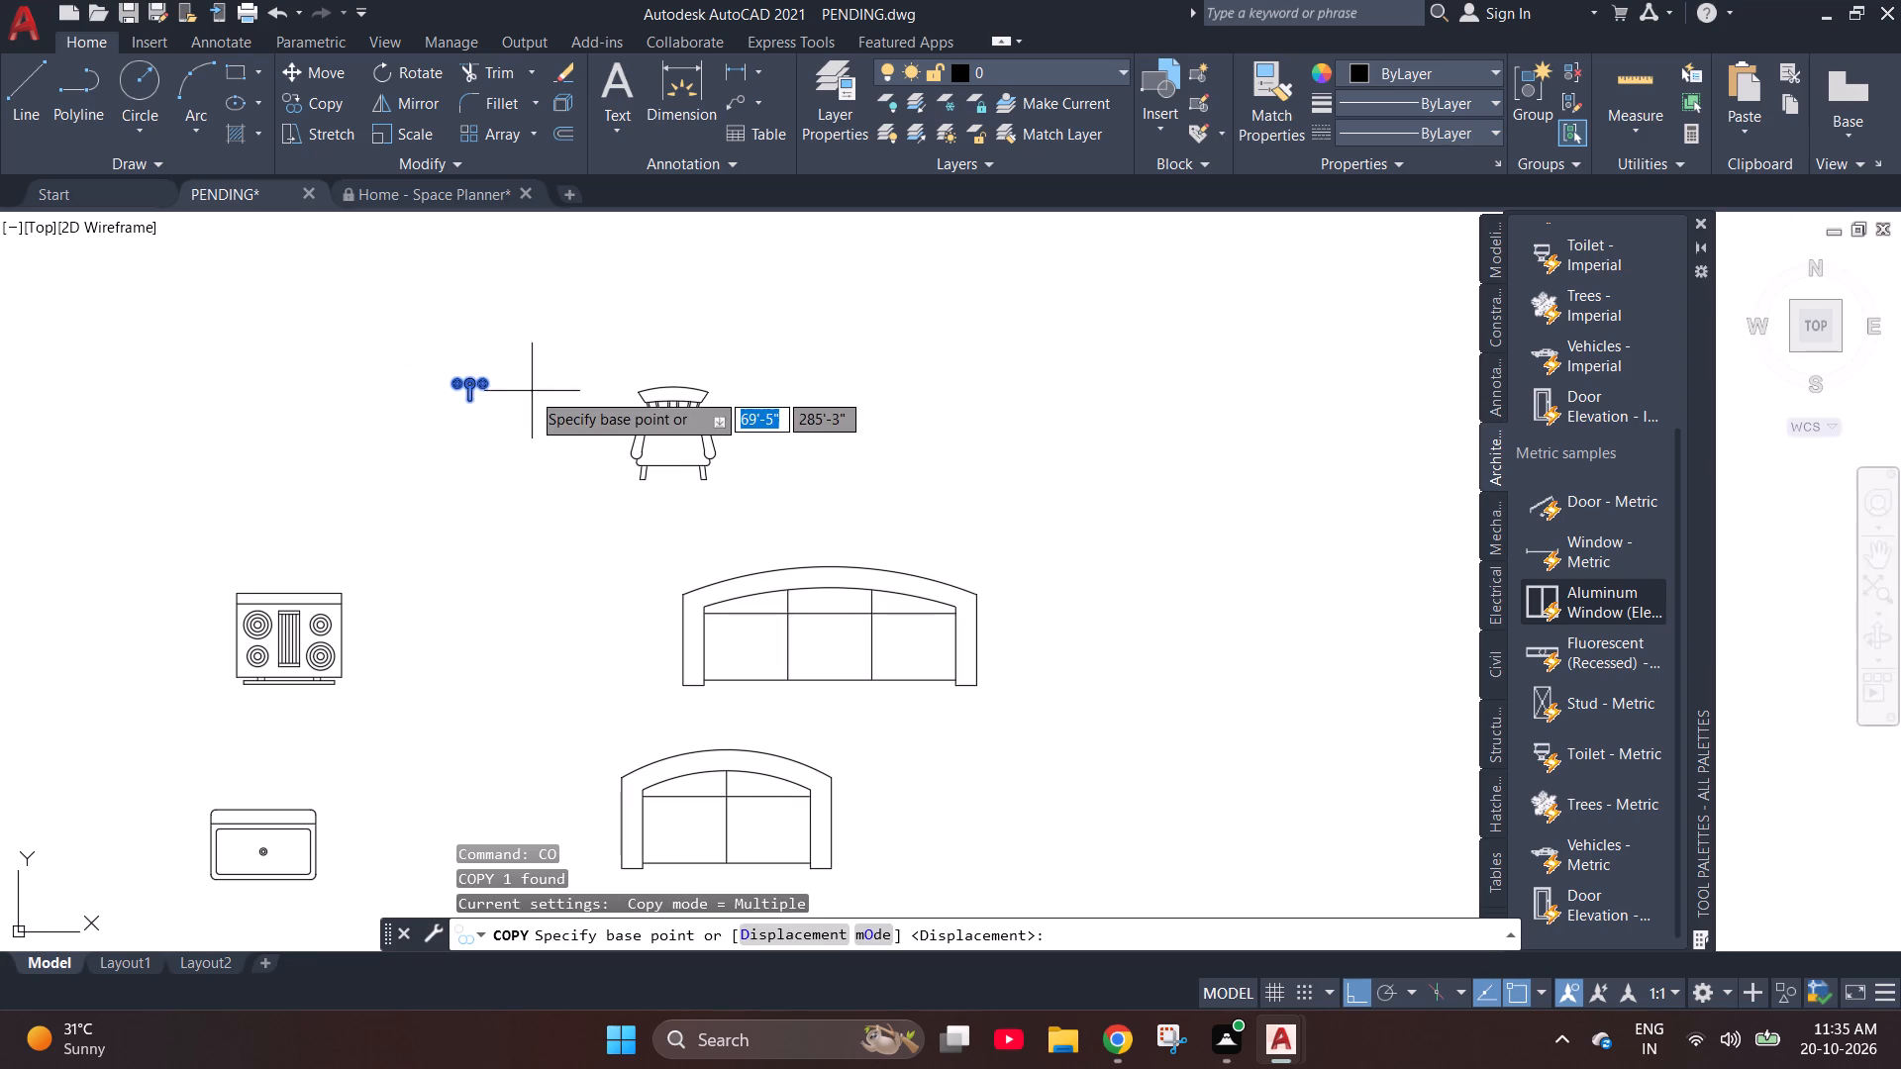
pyautogui.click(481, 380)
pyautogui.scroll(-4, 310, 446)
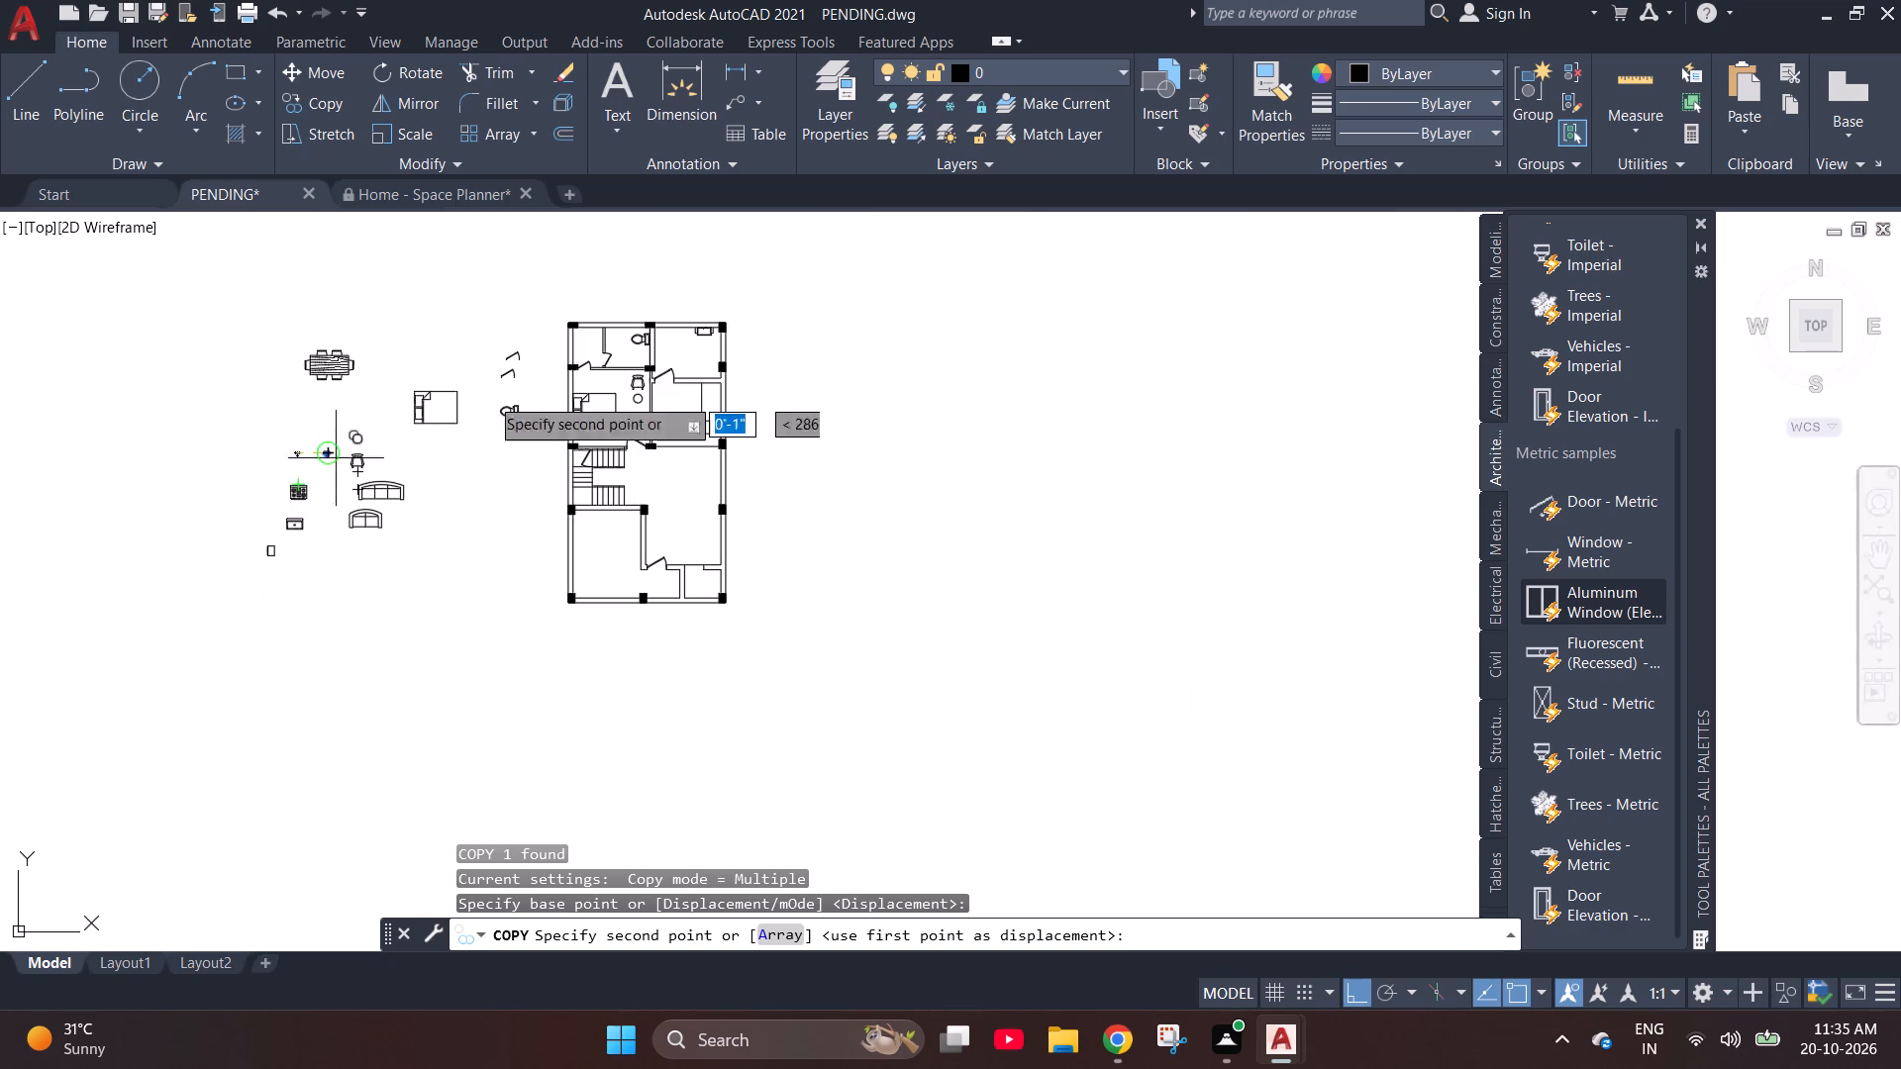
pyautogui.scroll(3, 682, 340)
pyautogui.scroll(2, 758, 247)
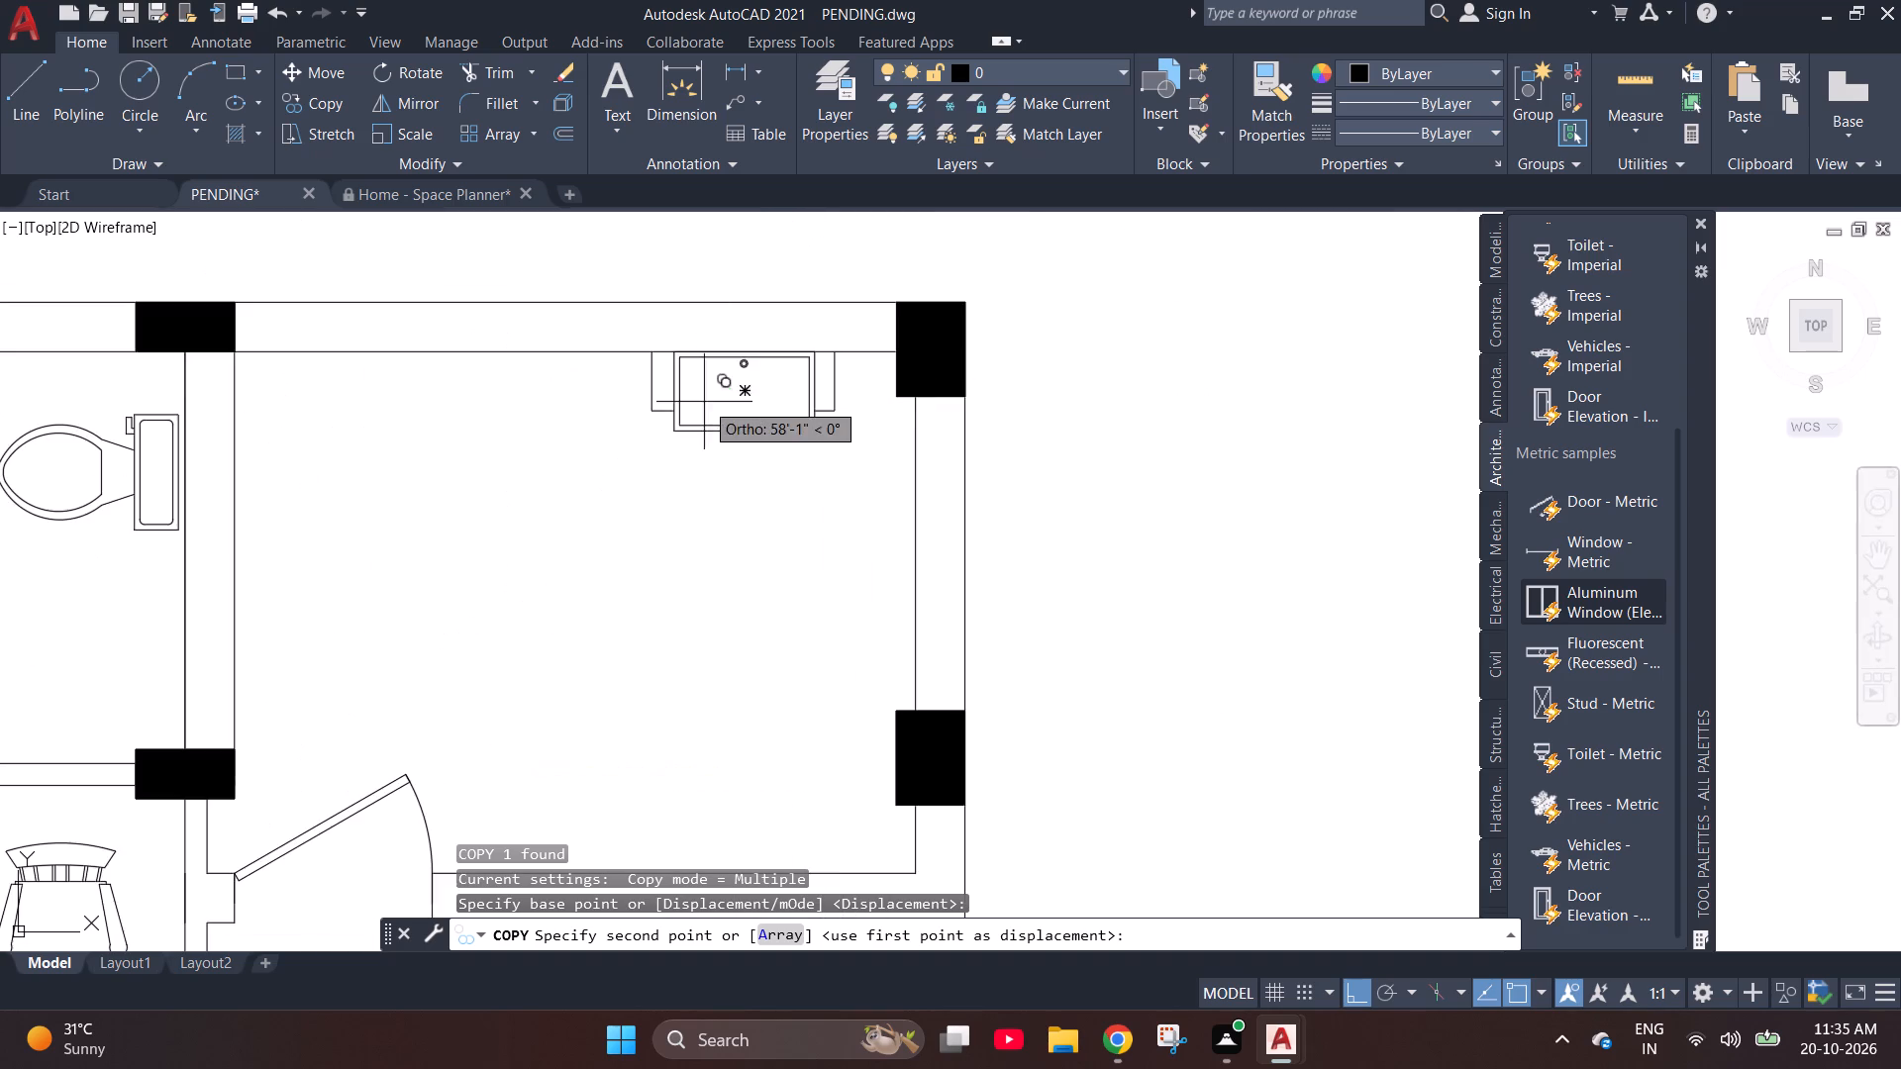
pyautogui.scroll(3, 704, 402)
pyautogui.scroll(4, 784, 315)
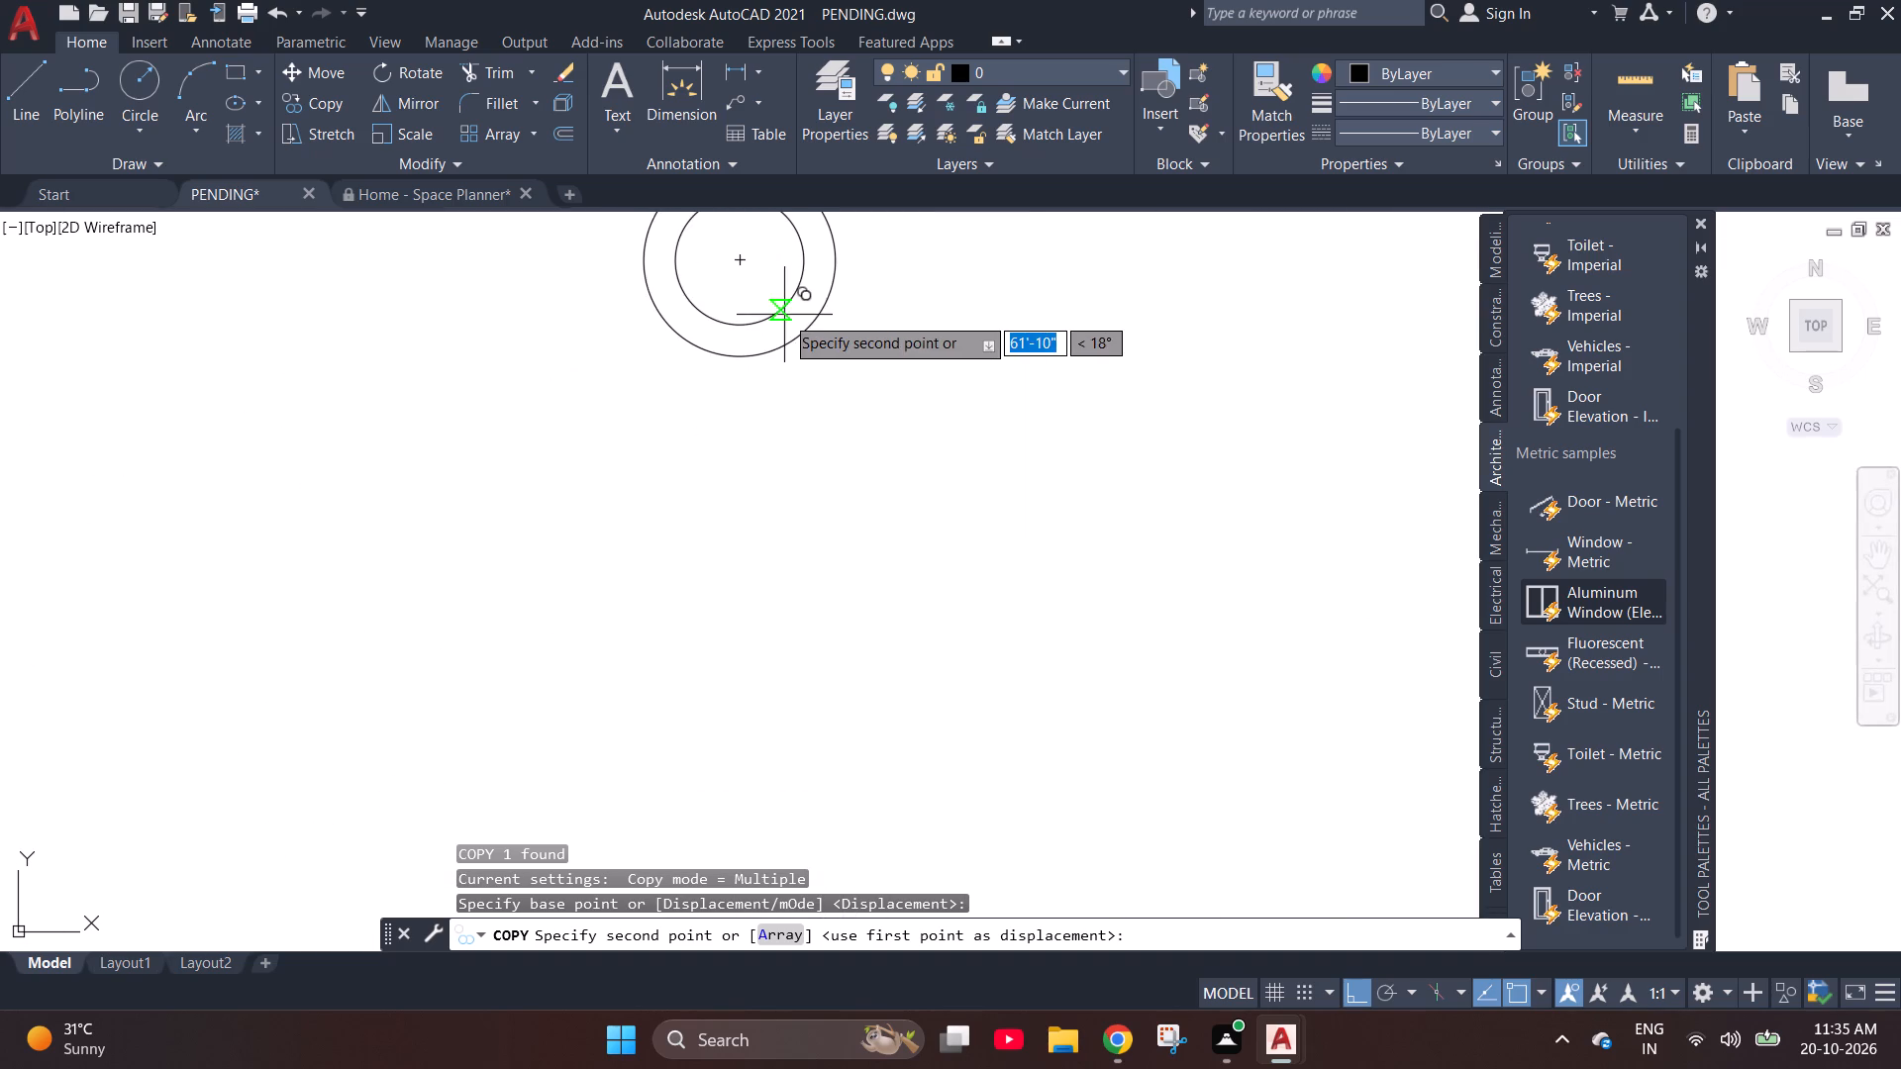
pyautogui.scroll(-2, 771, 578)
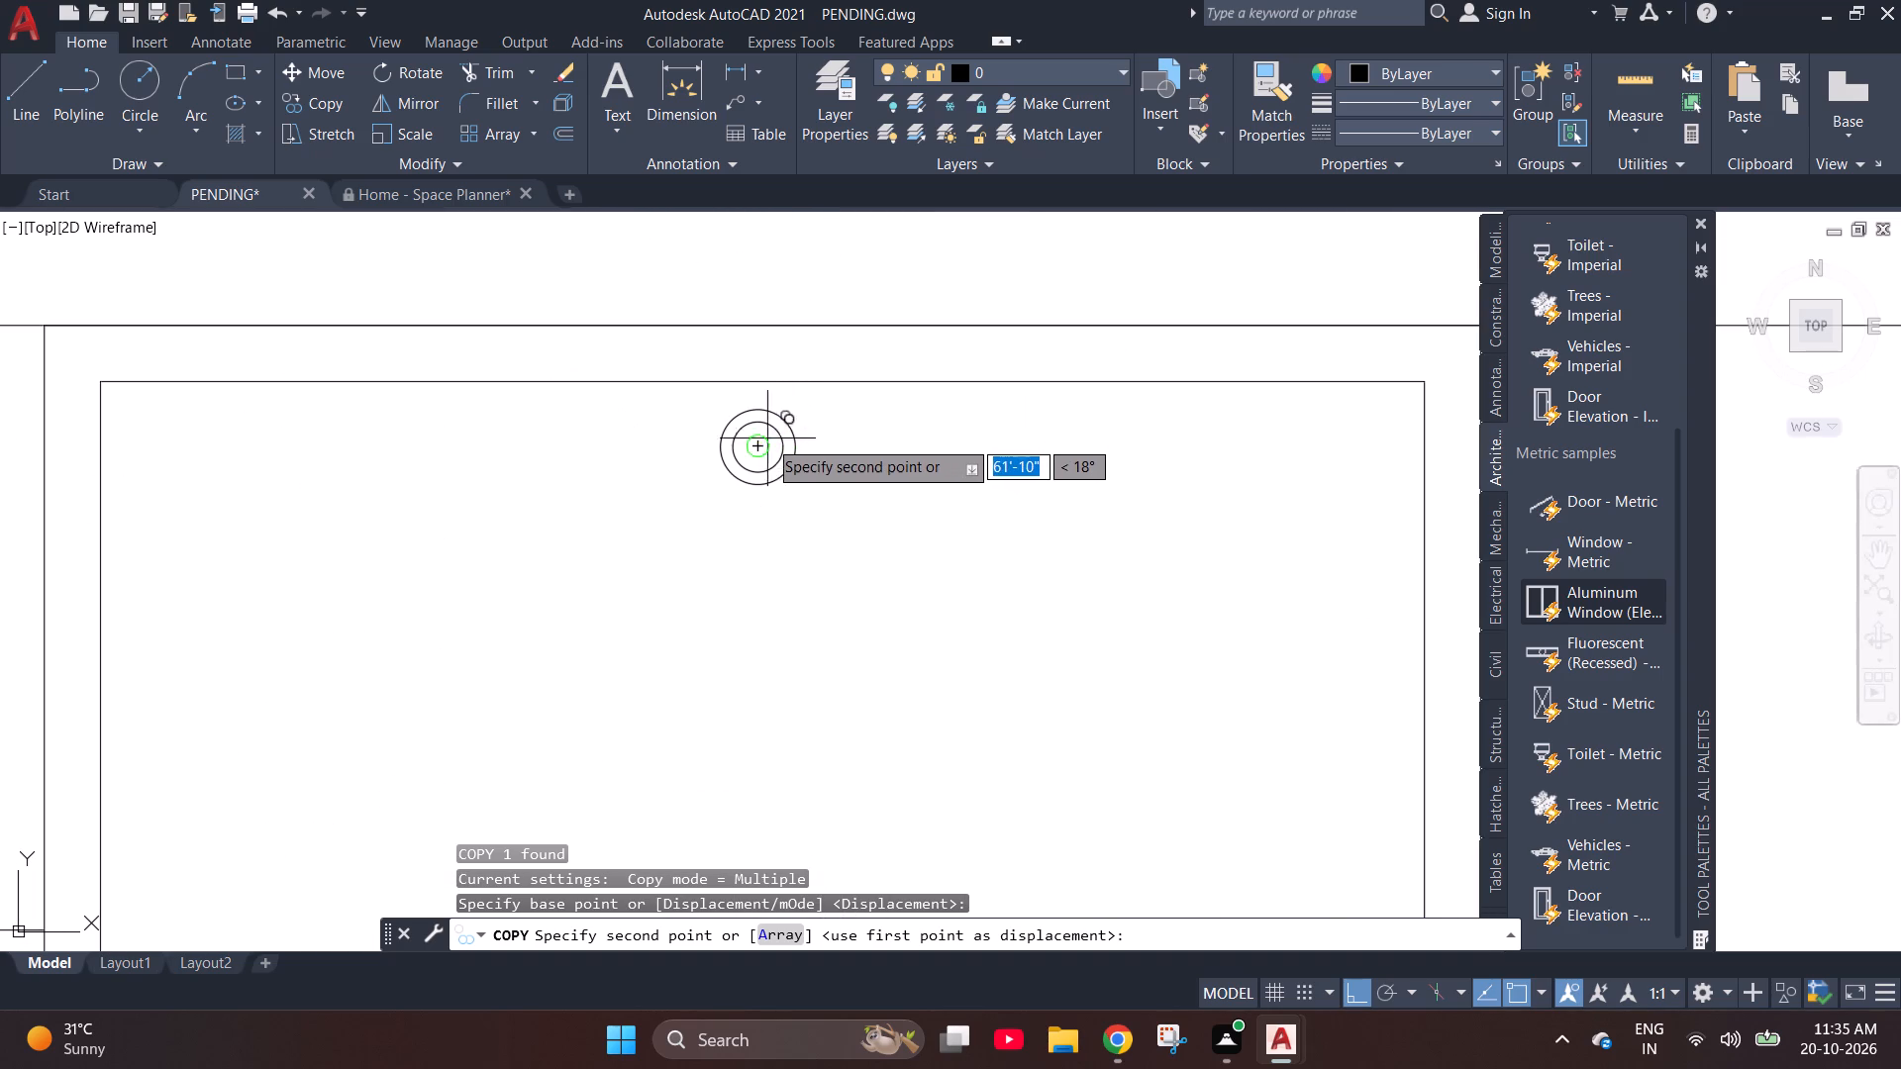
pyautogui.click(923, 427)
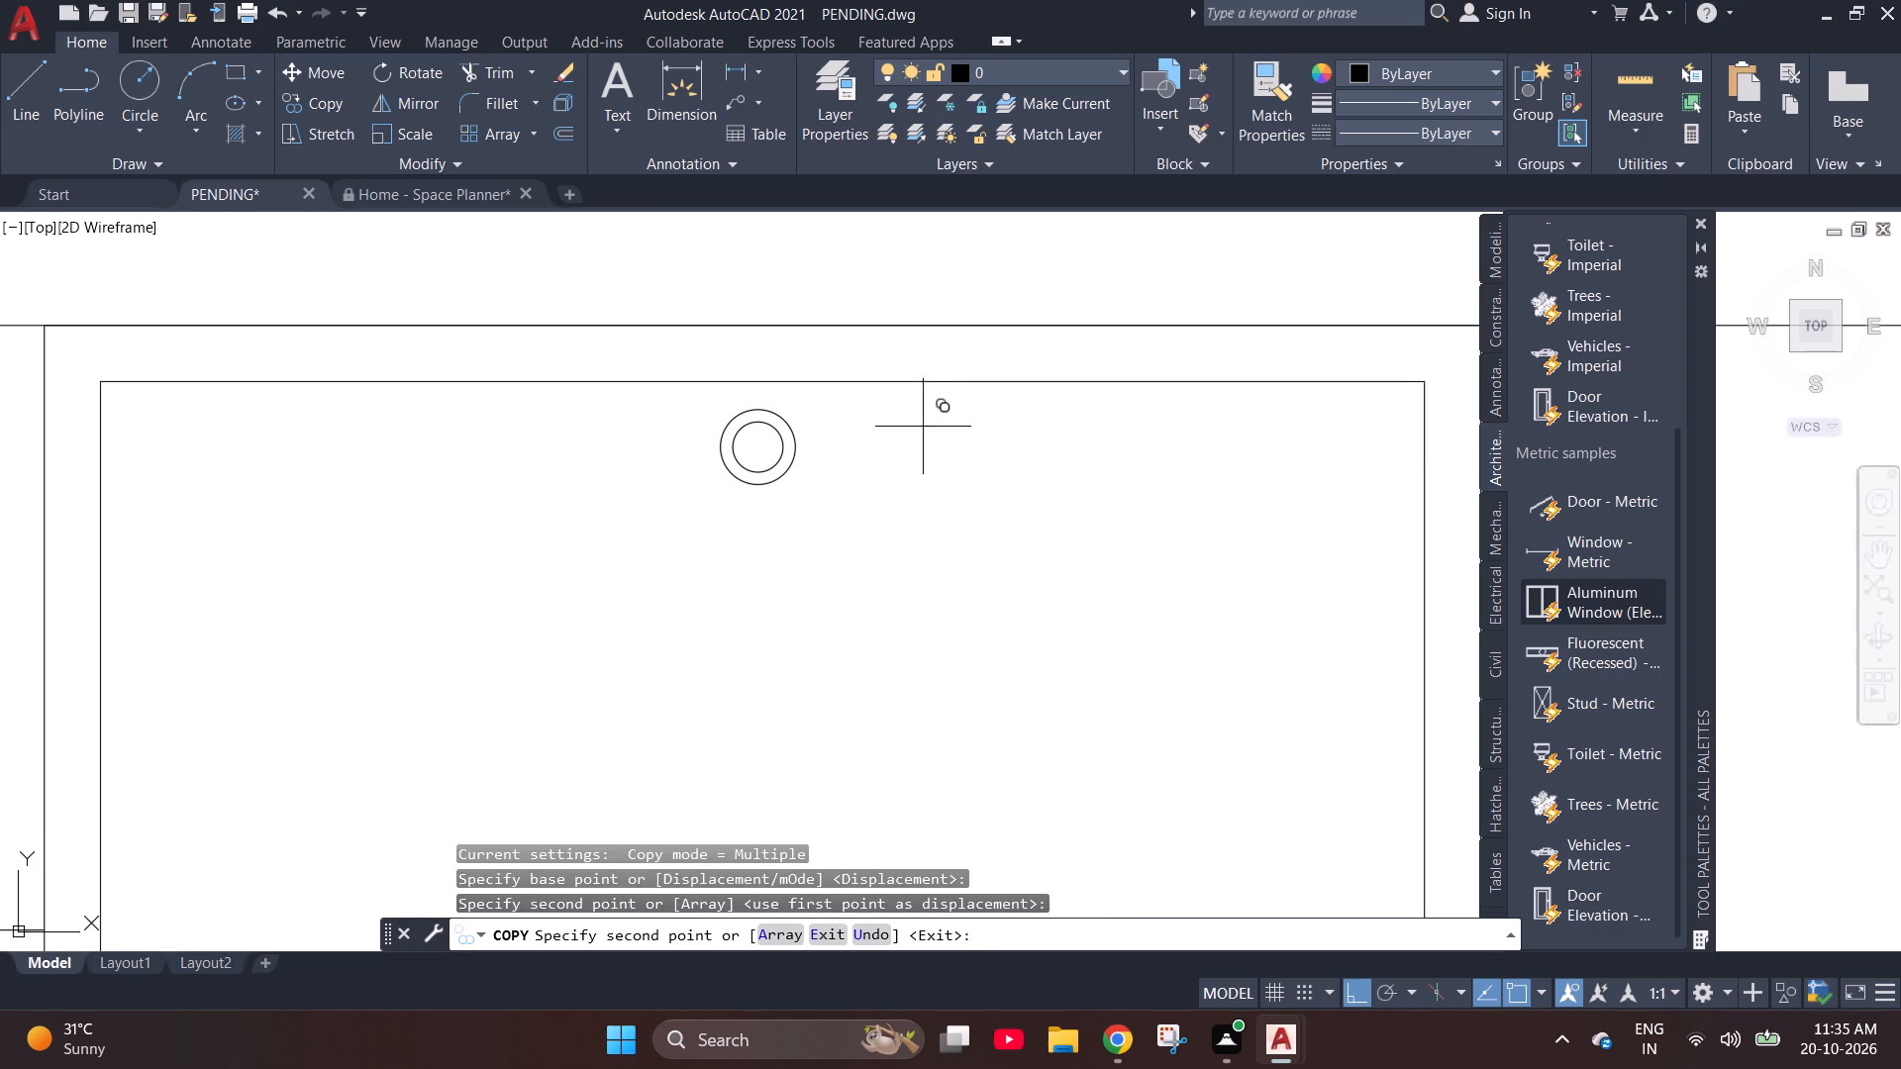
pyautogui.scroll(-6, 663, 552)
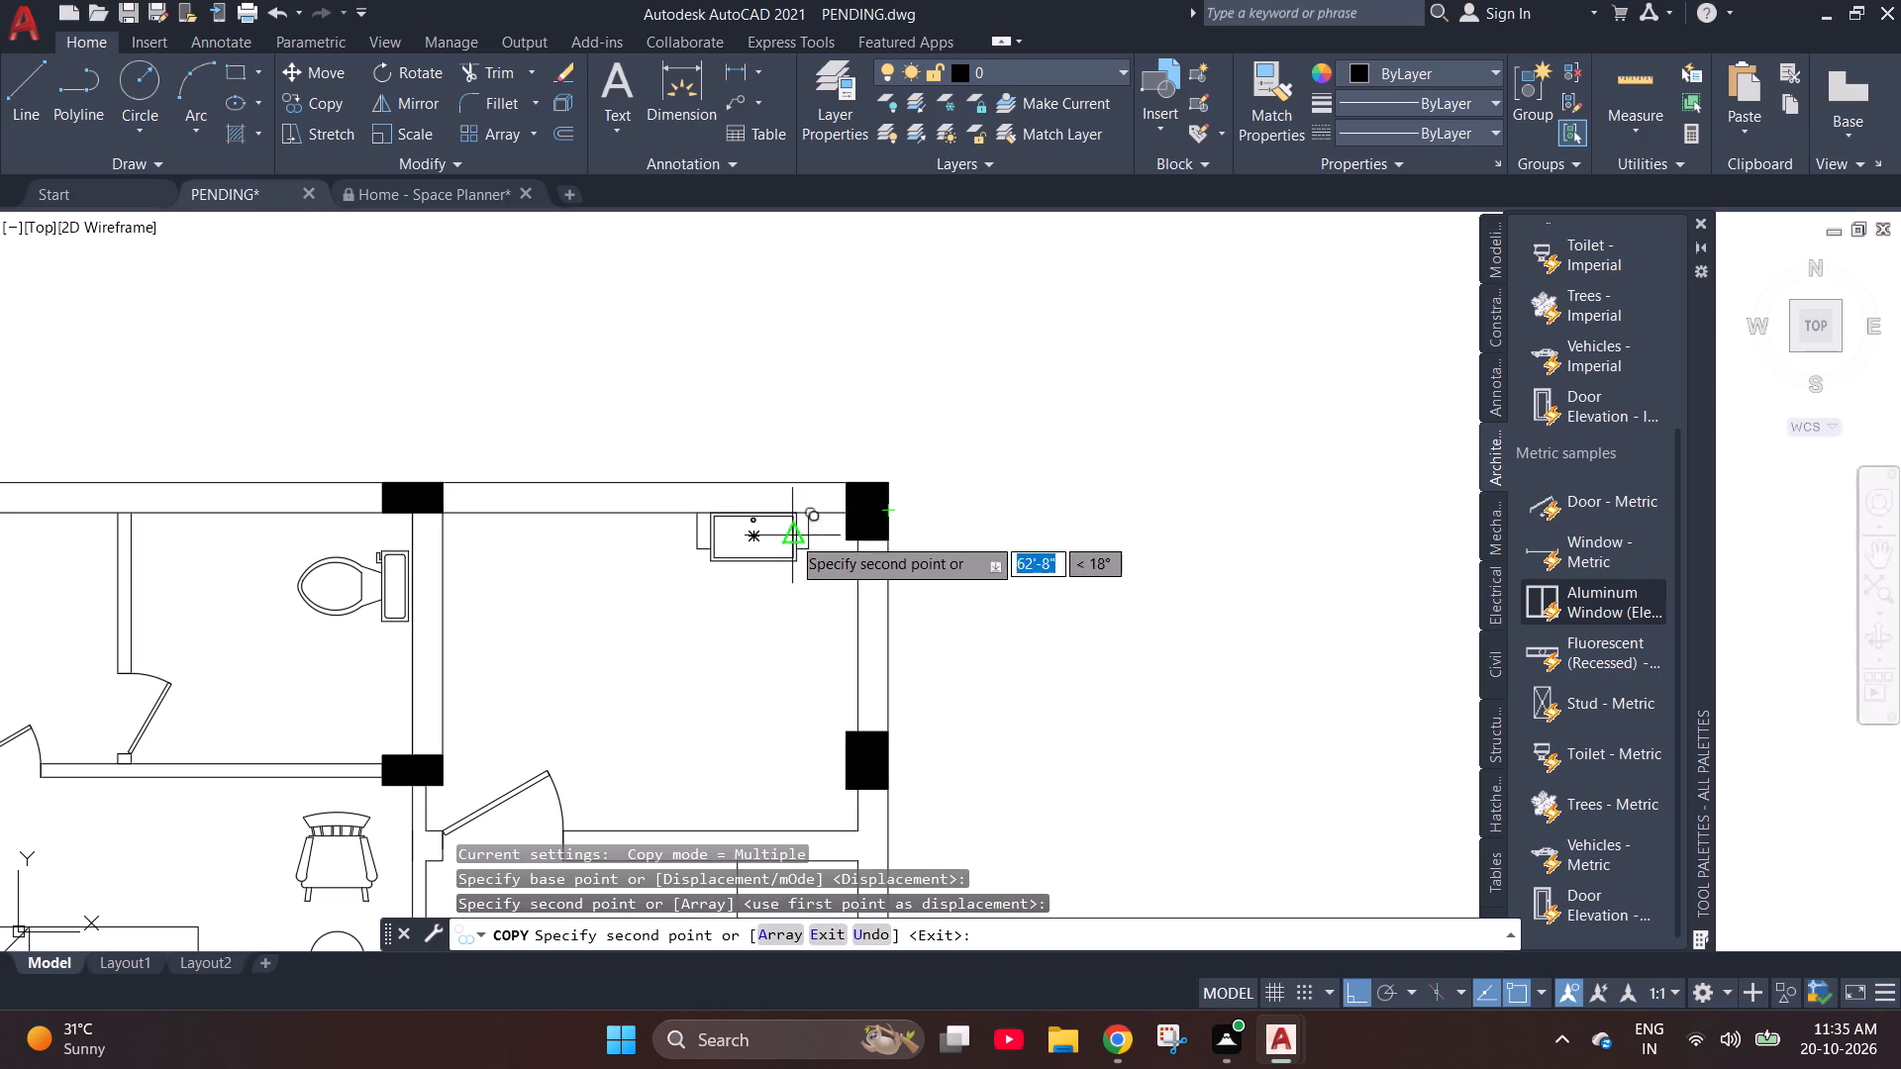
pyautogui.scroll(3, 733, 558)
pyautogui.scroll(3, 807, 461)
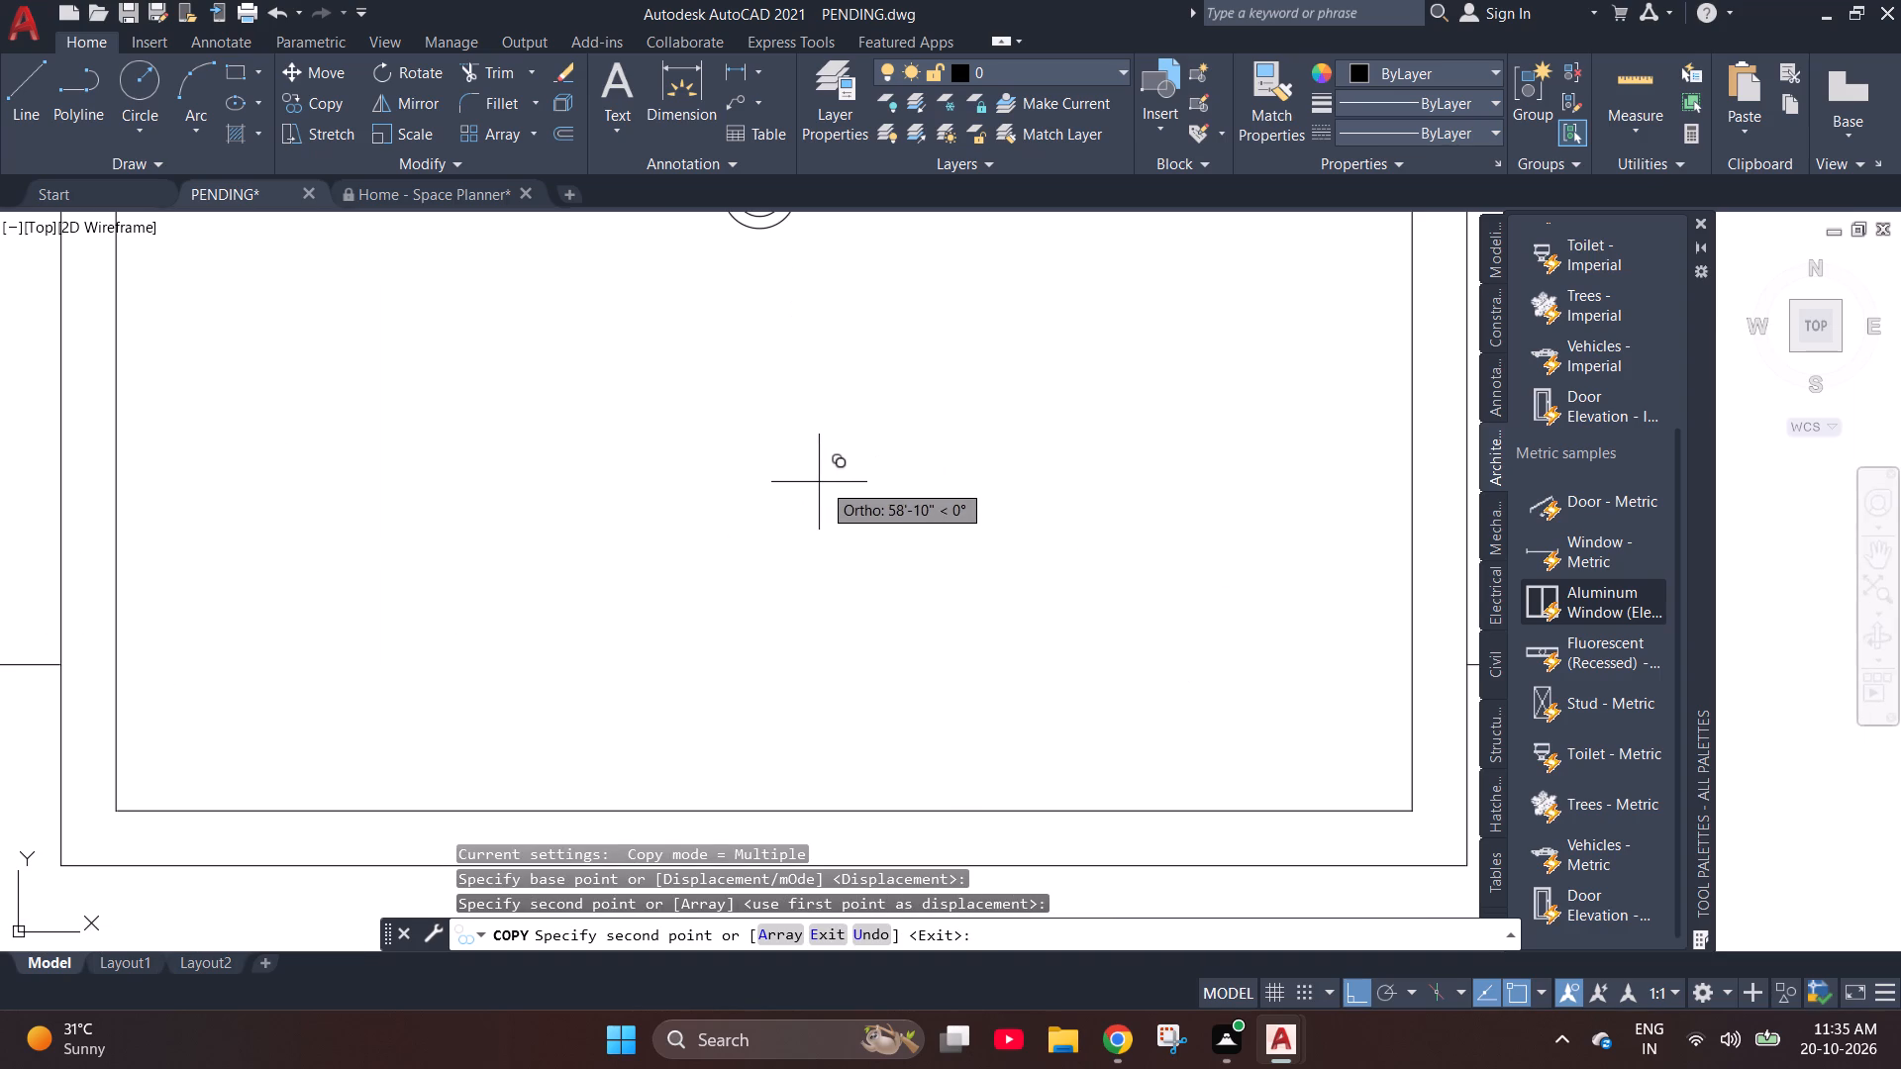
pyautogui.click(788, 536)
pyautogui.scroll(-1, 813, 540)
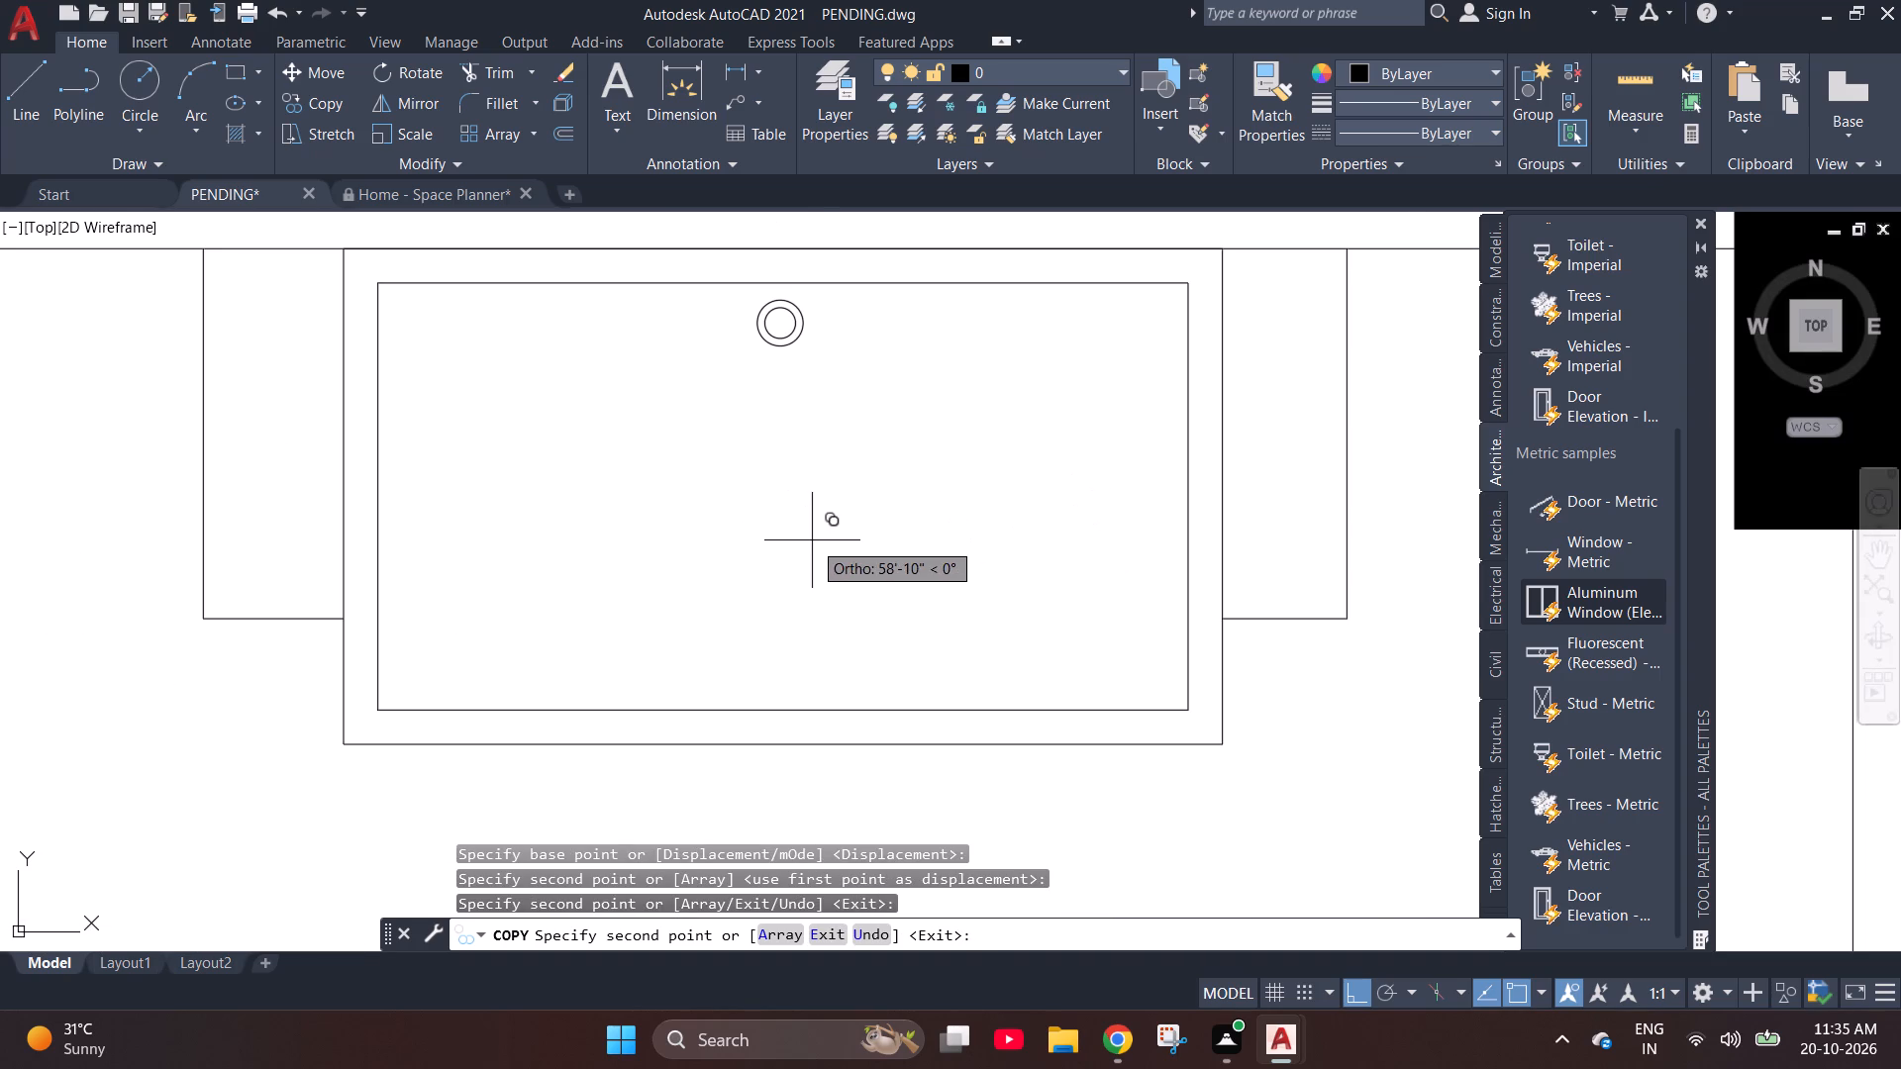
pyautogui.press('Escape')
# Delete one of the two overlapping tap copies near the column below the basin room.
pyautogui.scroll(-8, 592, 443)
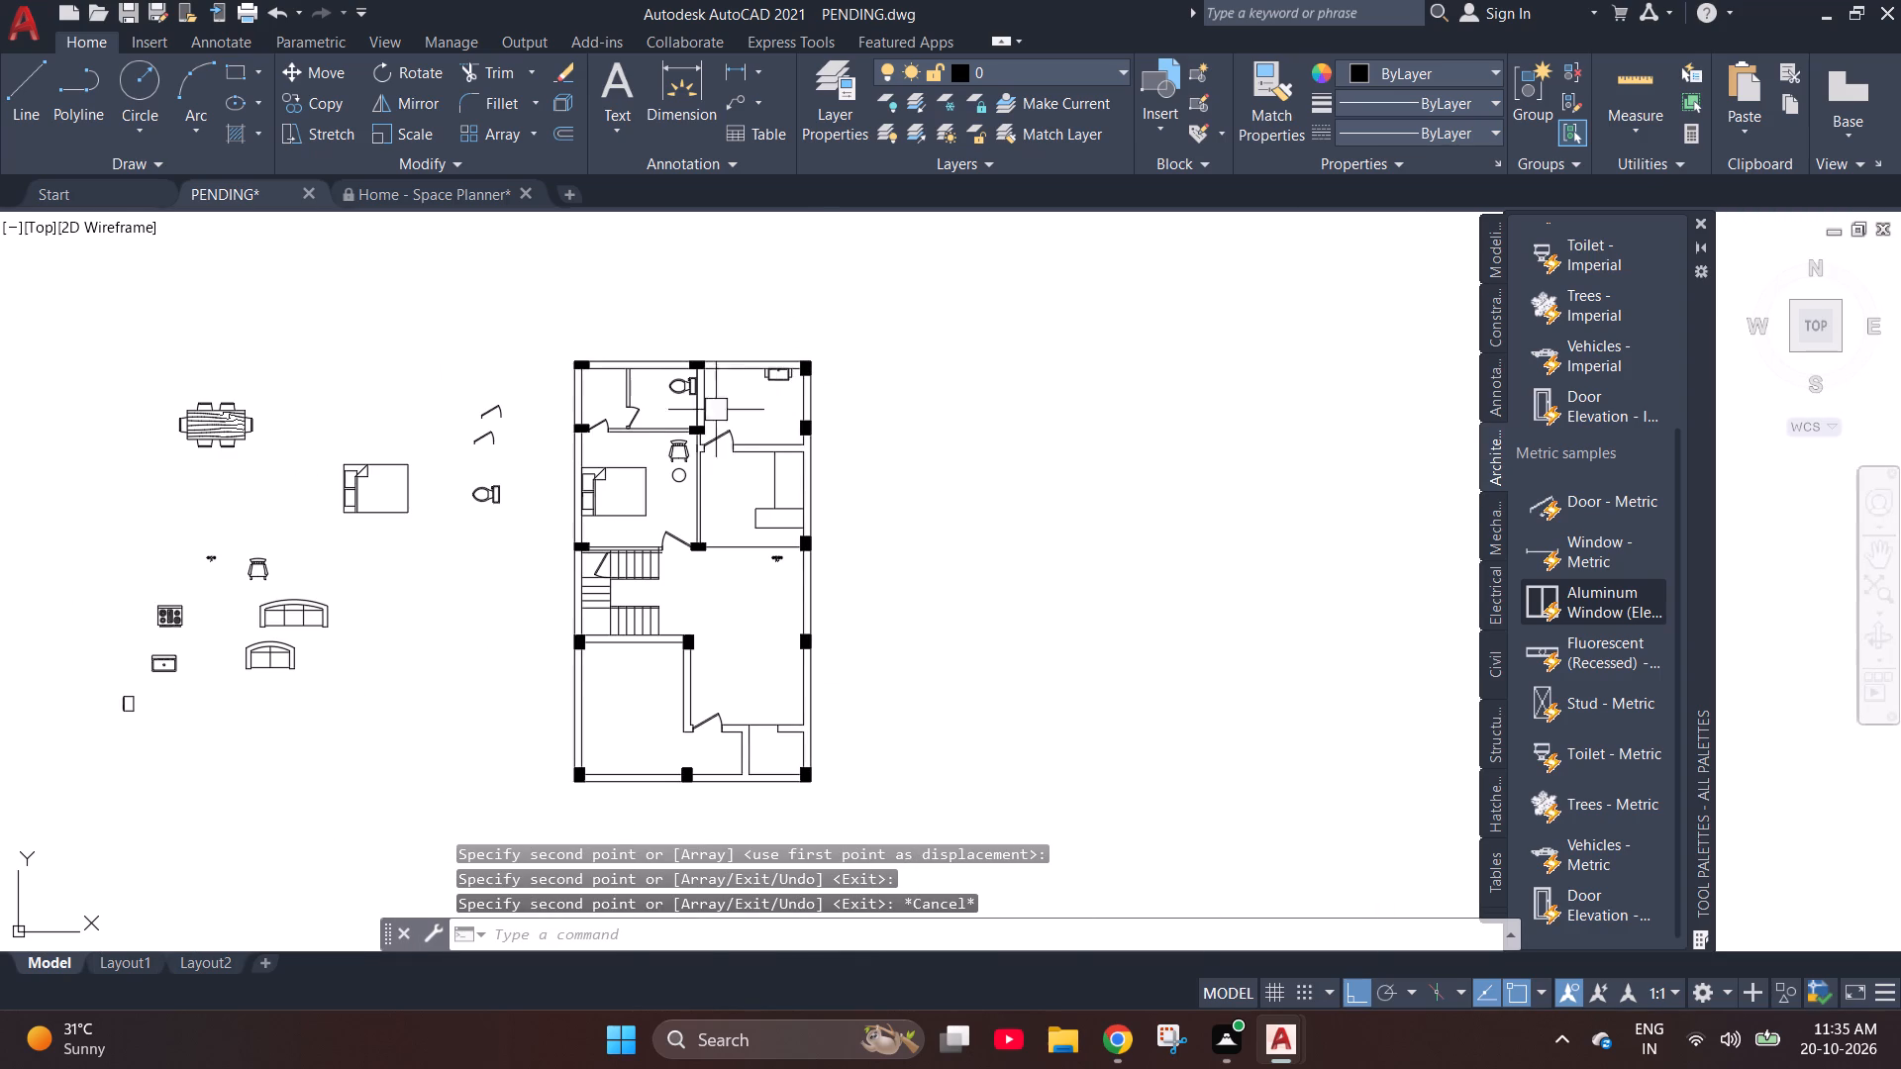
pyautogui.scroll(4, 807, 549)
pyautogui.scroll(3, 582, 623)
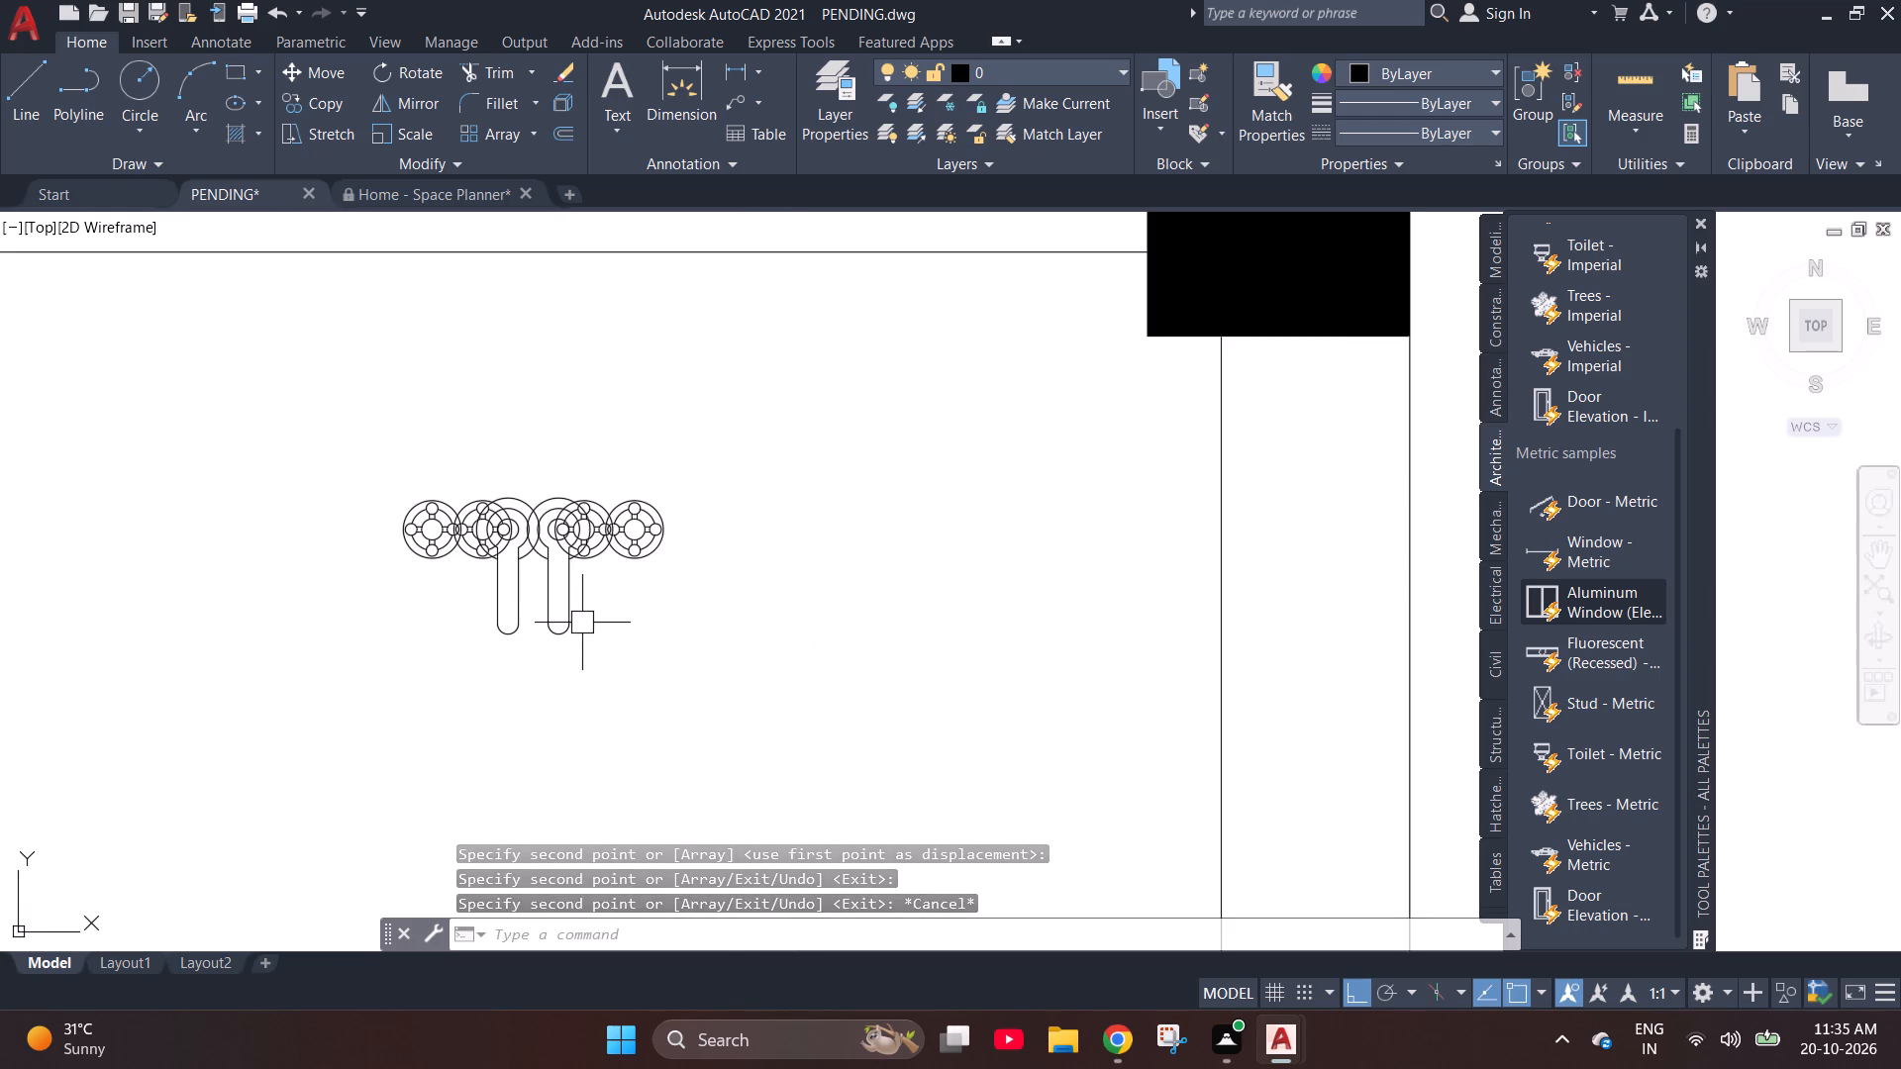
pyautogui.hotkey('ctrl', 'z')
pyautogui.scroll(-6, 520, 564)
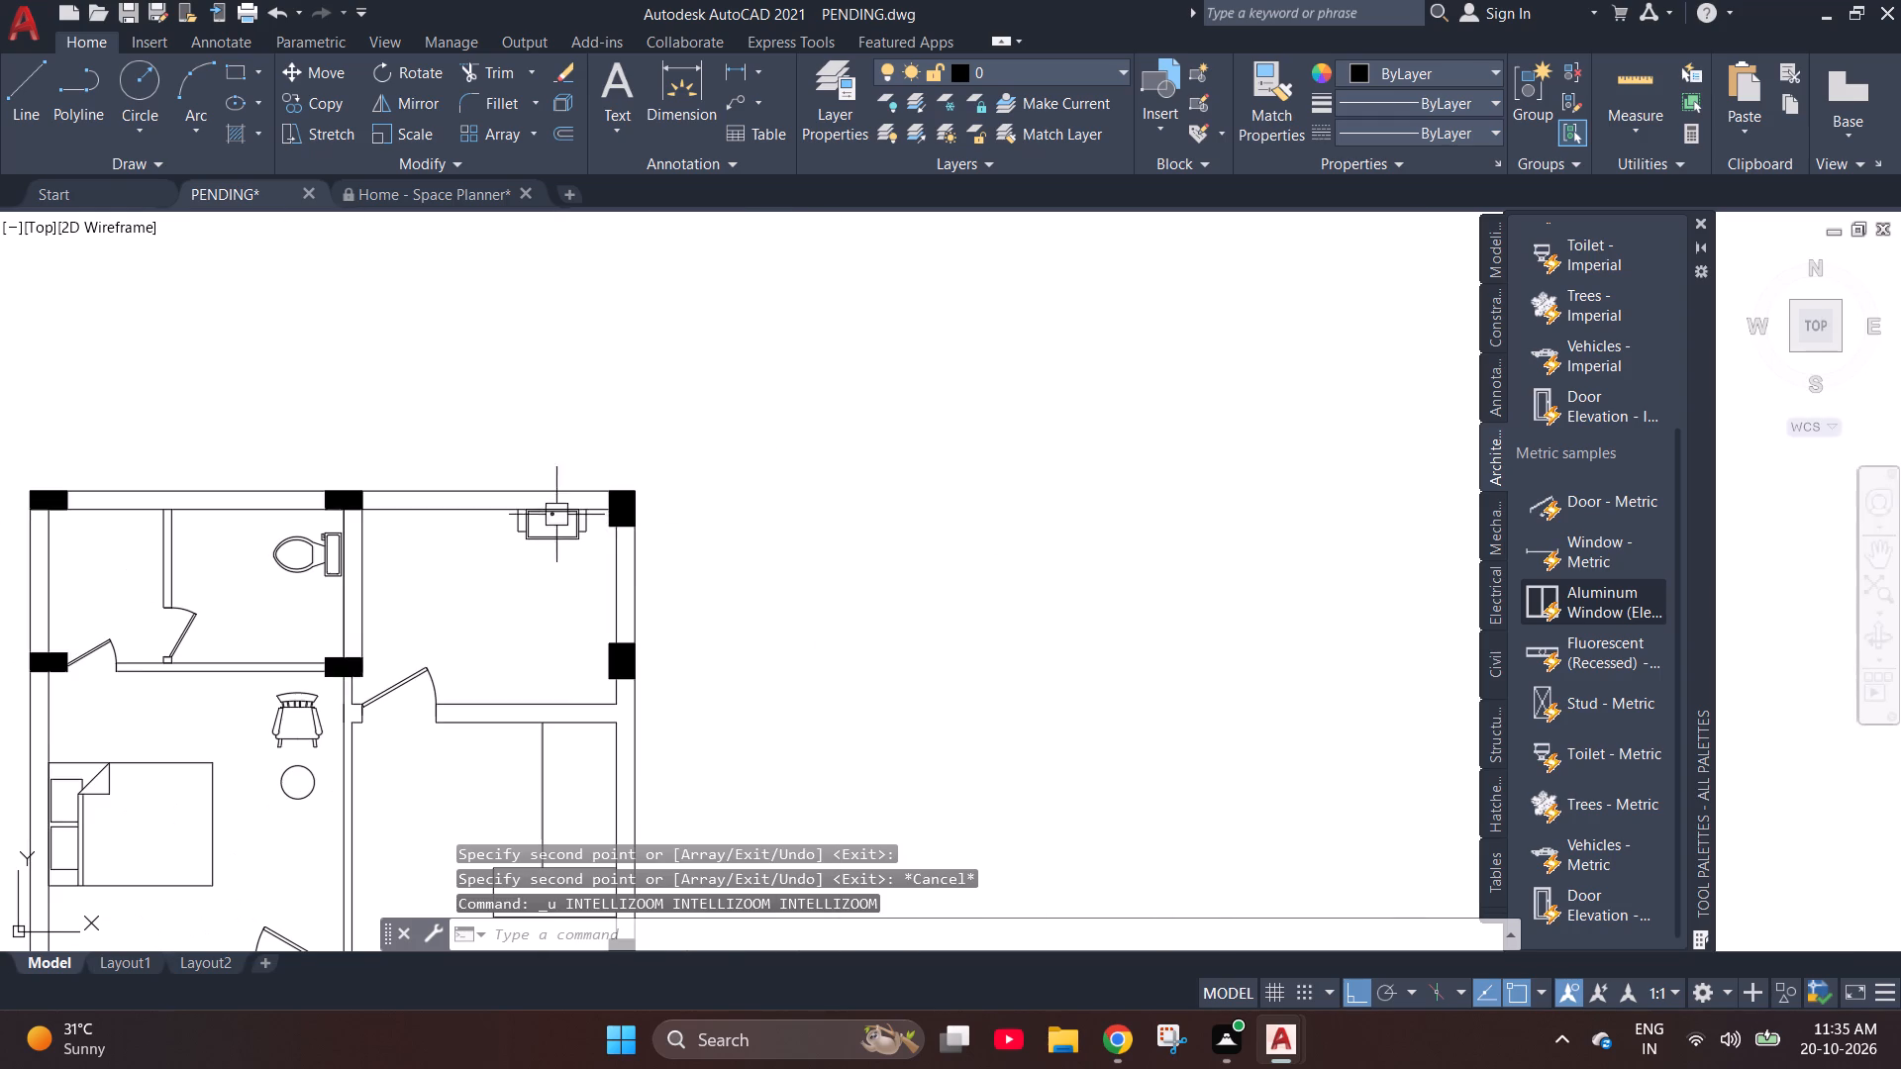
pyautogui.scroll(4, 561, 787)
pyautogui.scroll(-4, 561, 662)
pyautogui.scroll(4, 563, 801)
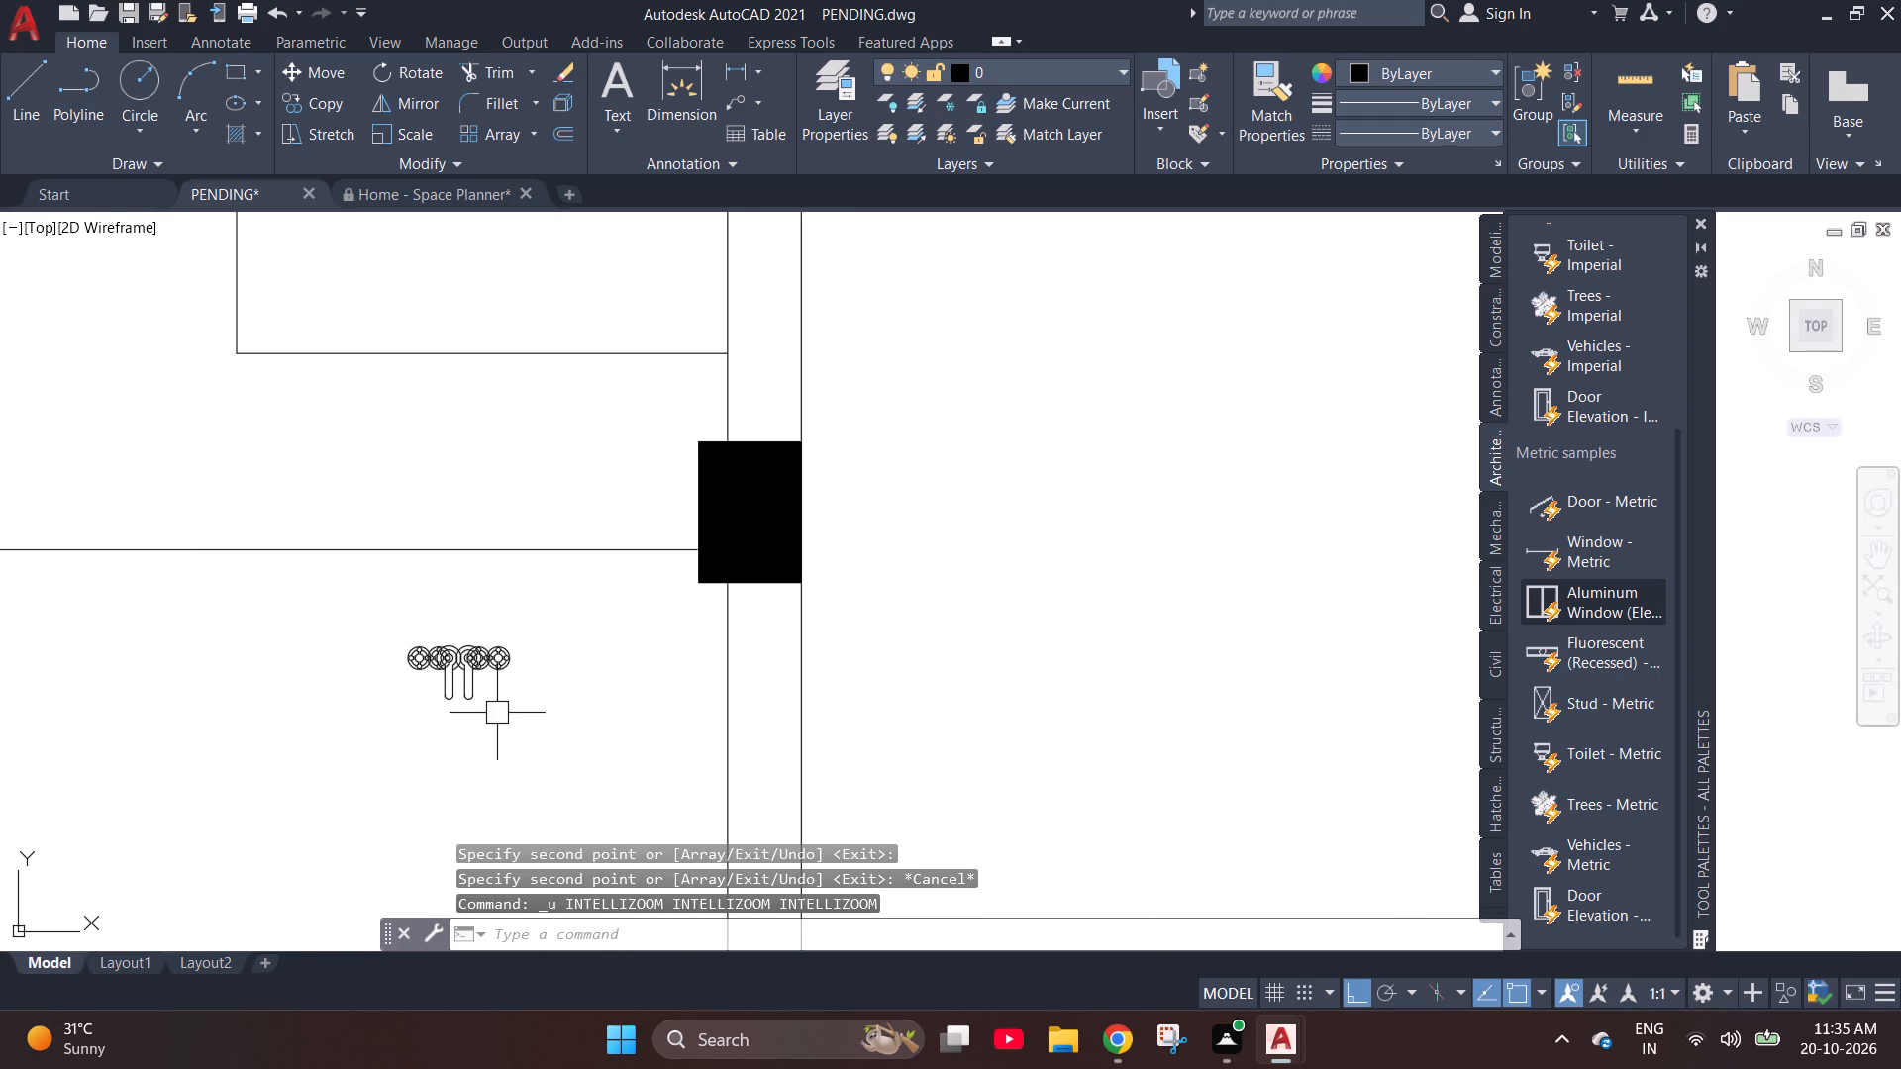
pyautogui.scroll(3, 450, 705)
pyautogui.click(513, 629)
pyautogui.press('Delete')
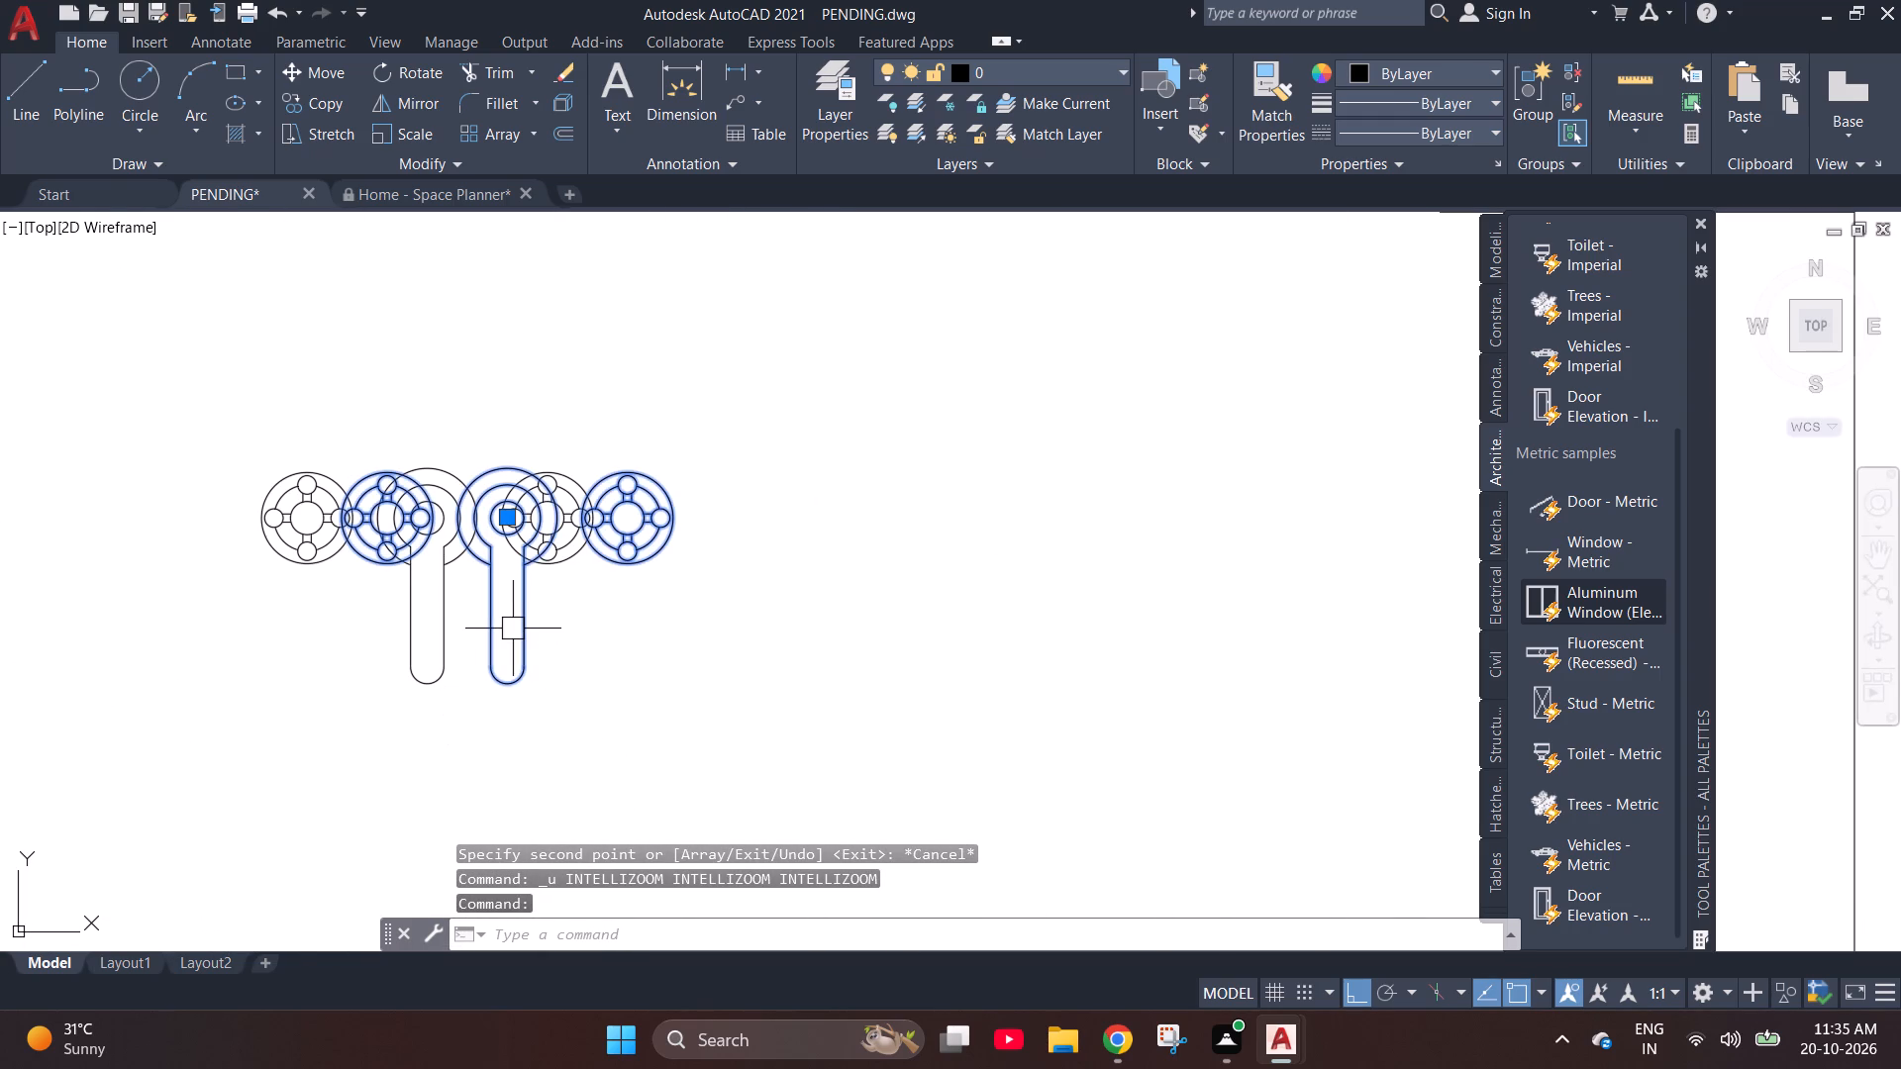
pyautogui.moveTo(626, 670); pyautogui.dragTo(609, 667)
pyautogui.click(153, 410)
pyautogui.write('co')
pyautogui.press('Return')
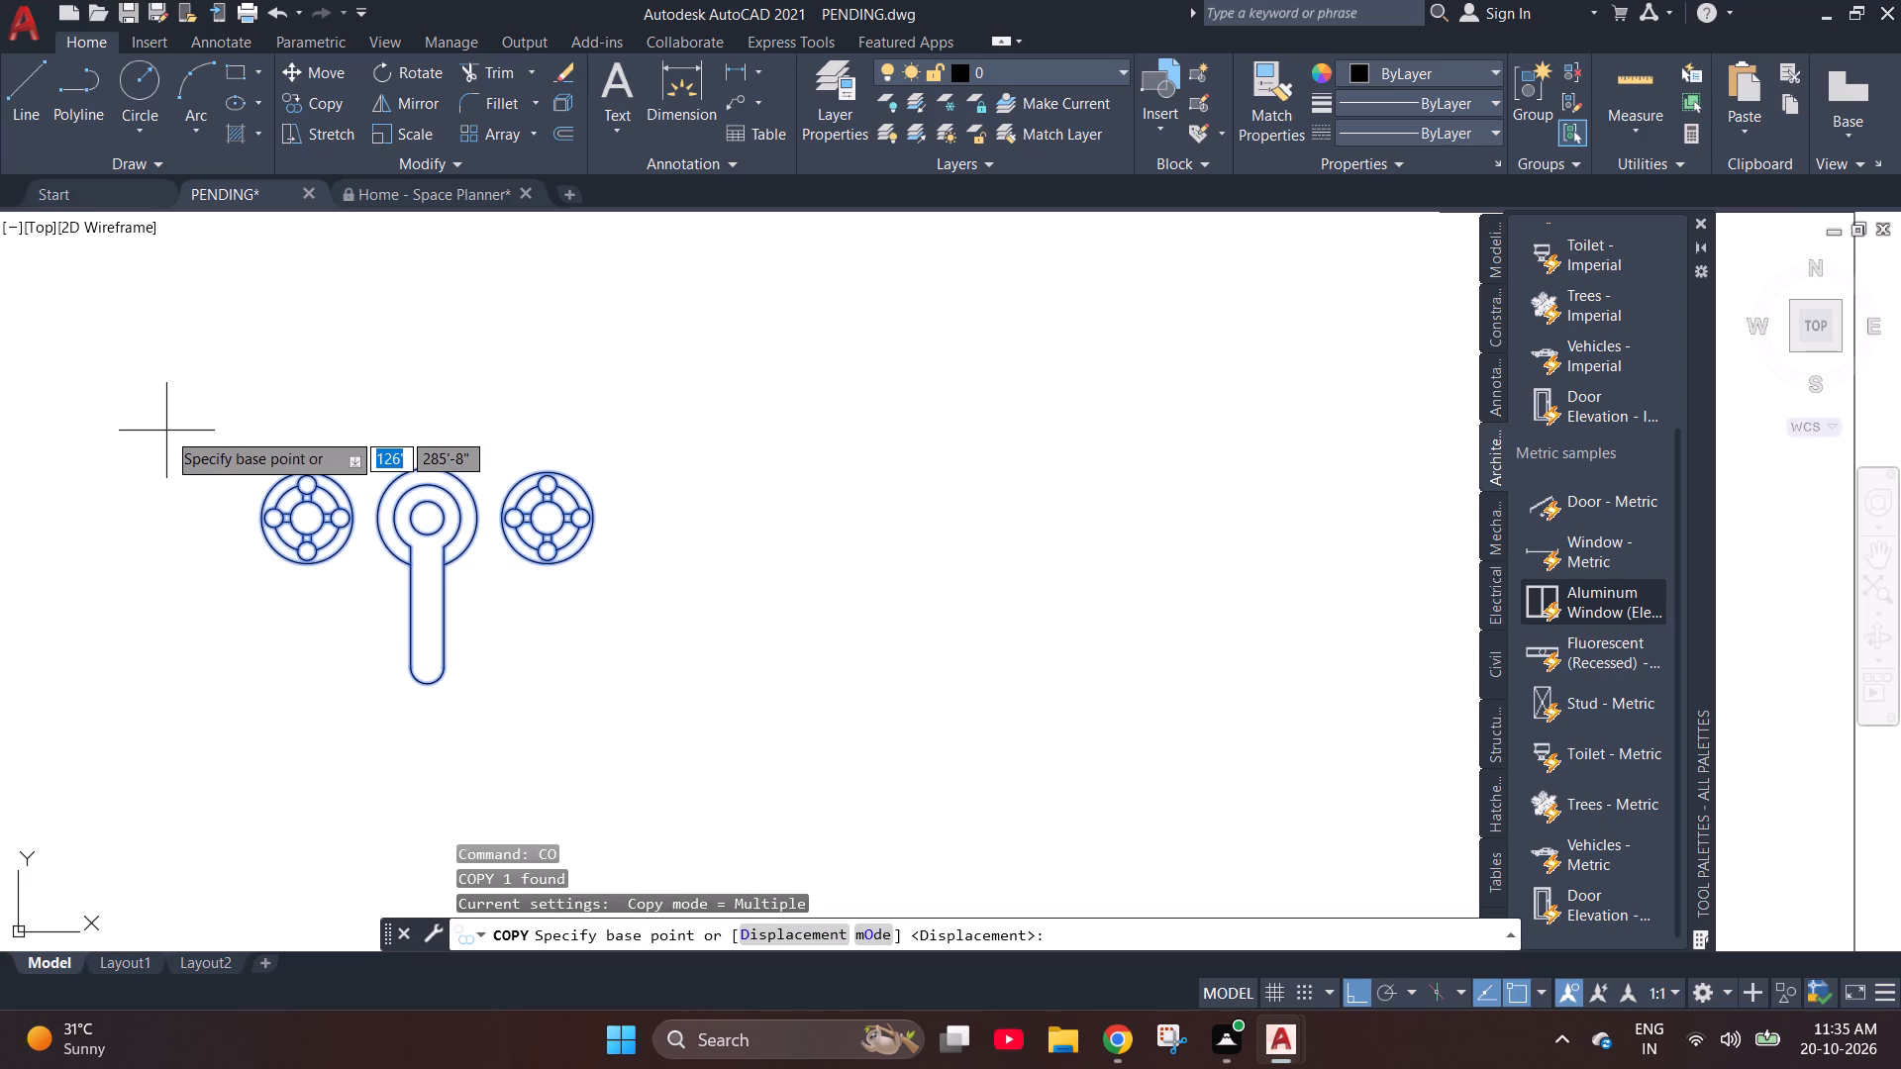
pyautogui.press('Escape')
# Move the remaining tap copy by its centre grip, with Ortho off, onto the centre of the basin's concentric circles.
pyautogui.click(316, 560)
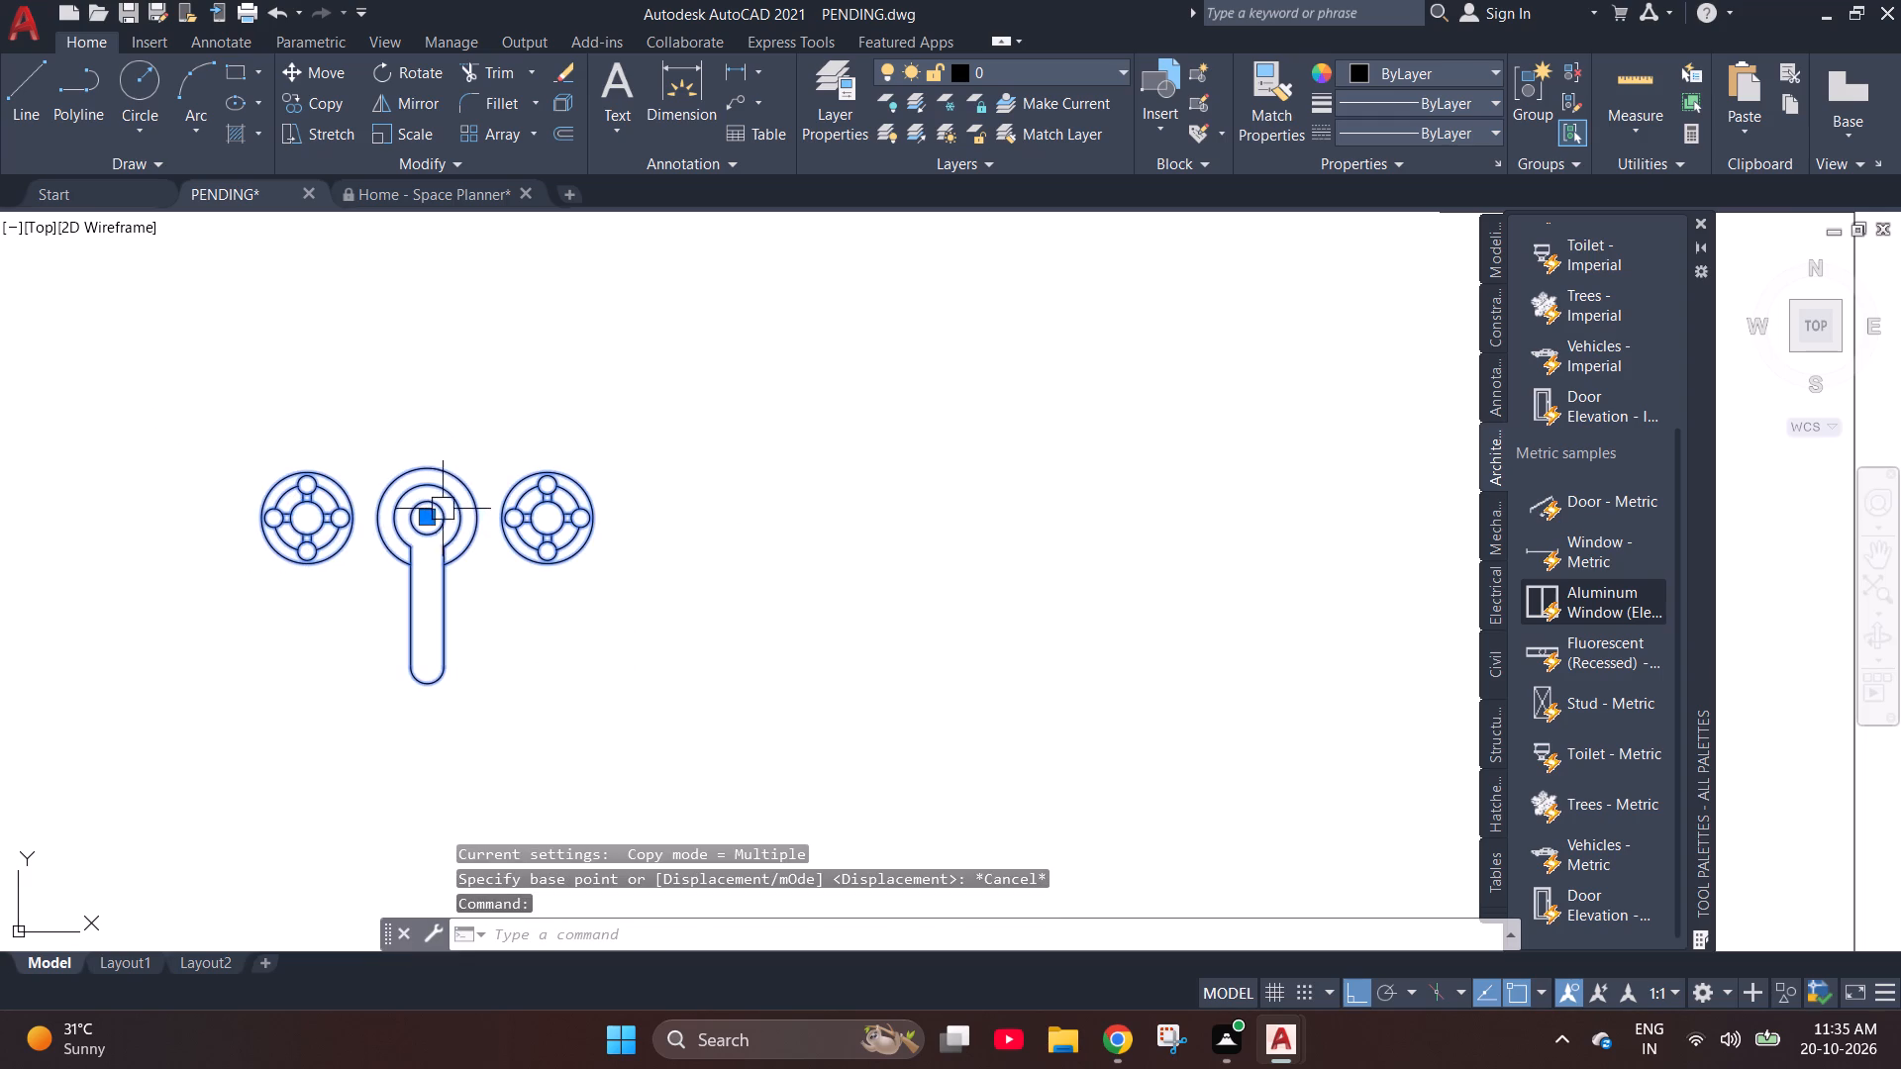
pyautogui.click(432, 514)
pyautogui.press('F8')
pyautogui.scroll(-4, 444, 546)
pyautogui.scroll(-2, 435, 628)
pyautogui.scroll(-2, 424, 534)
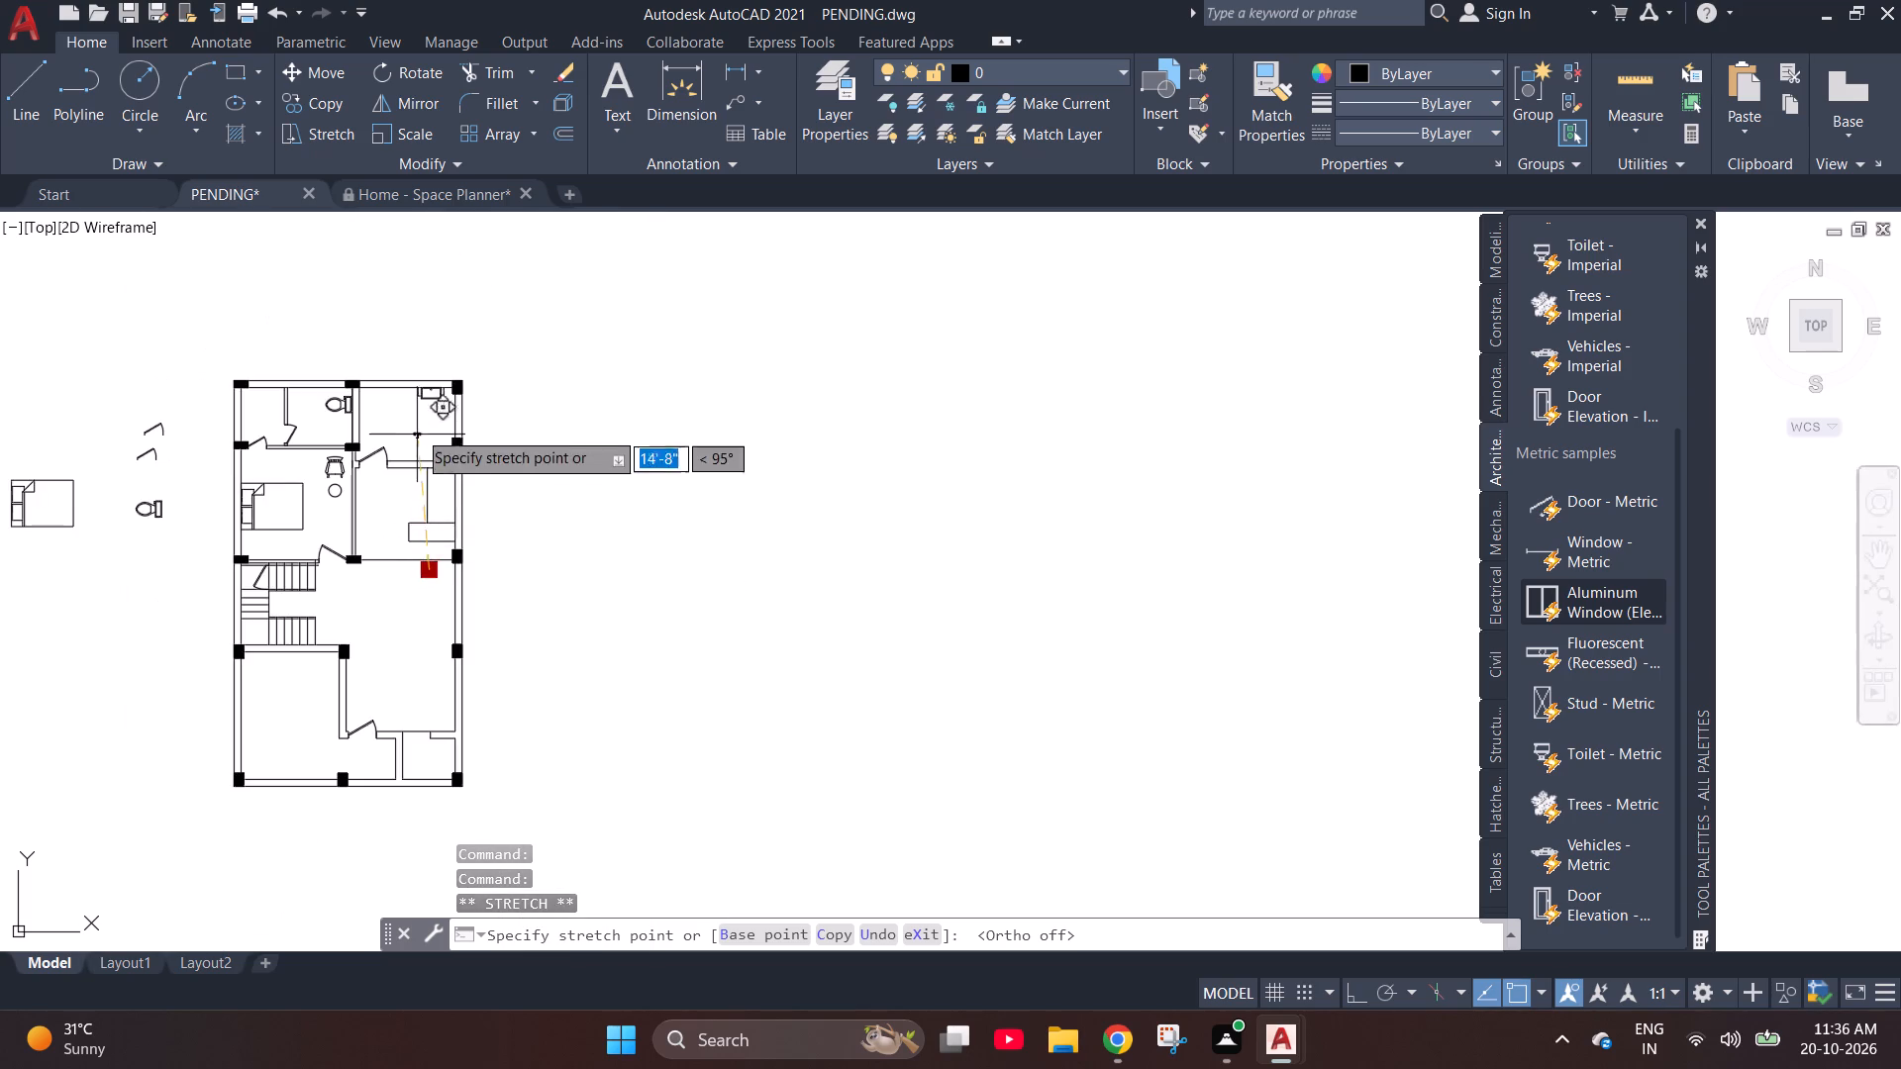
pyautogui.scroll(8, 417, 398)
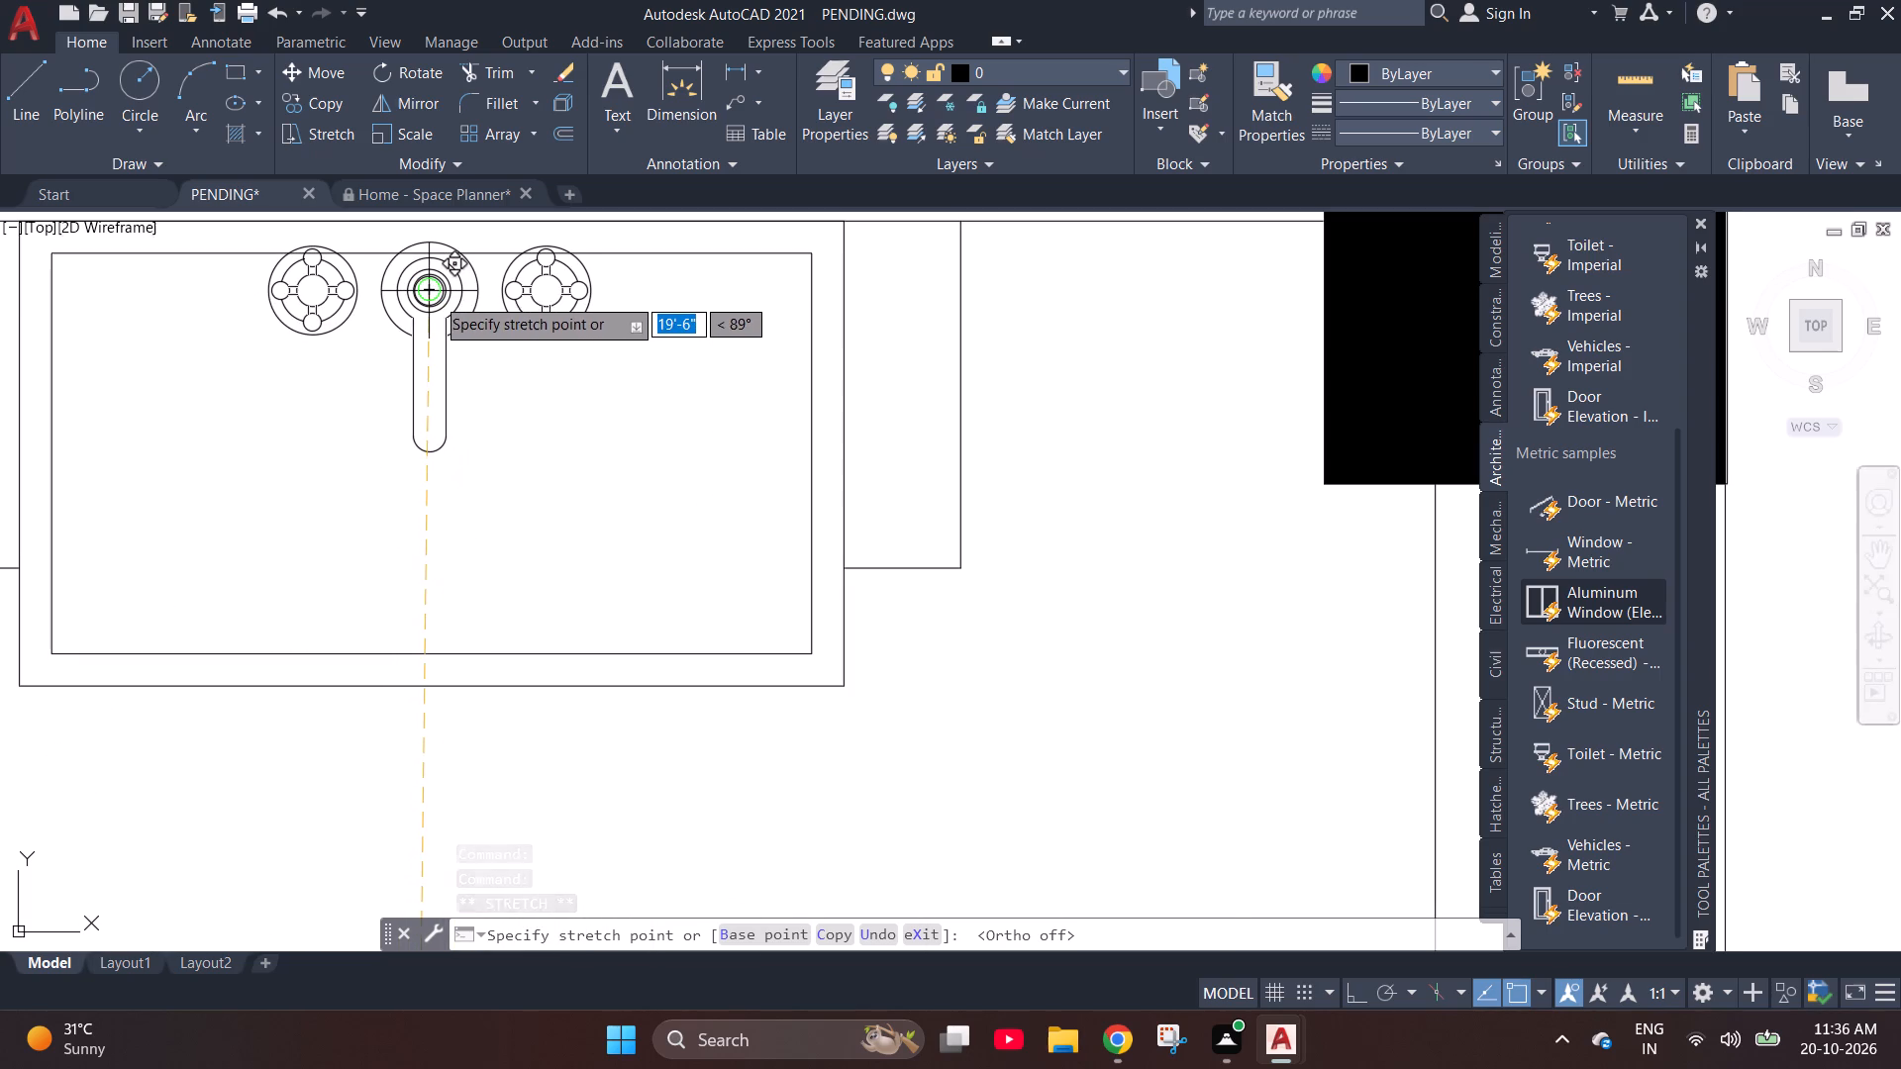
pyautogui.click(435, 290)
pyautogui.scroll(-3, 517, 439)
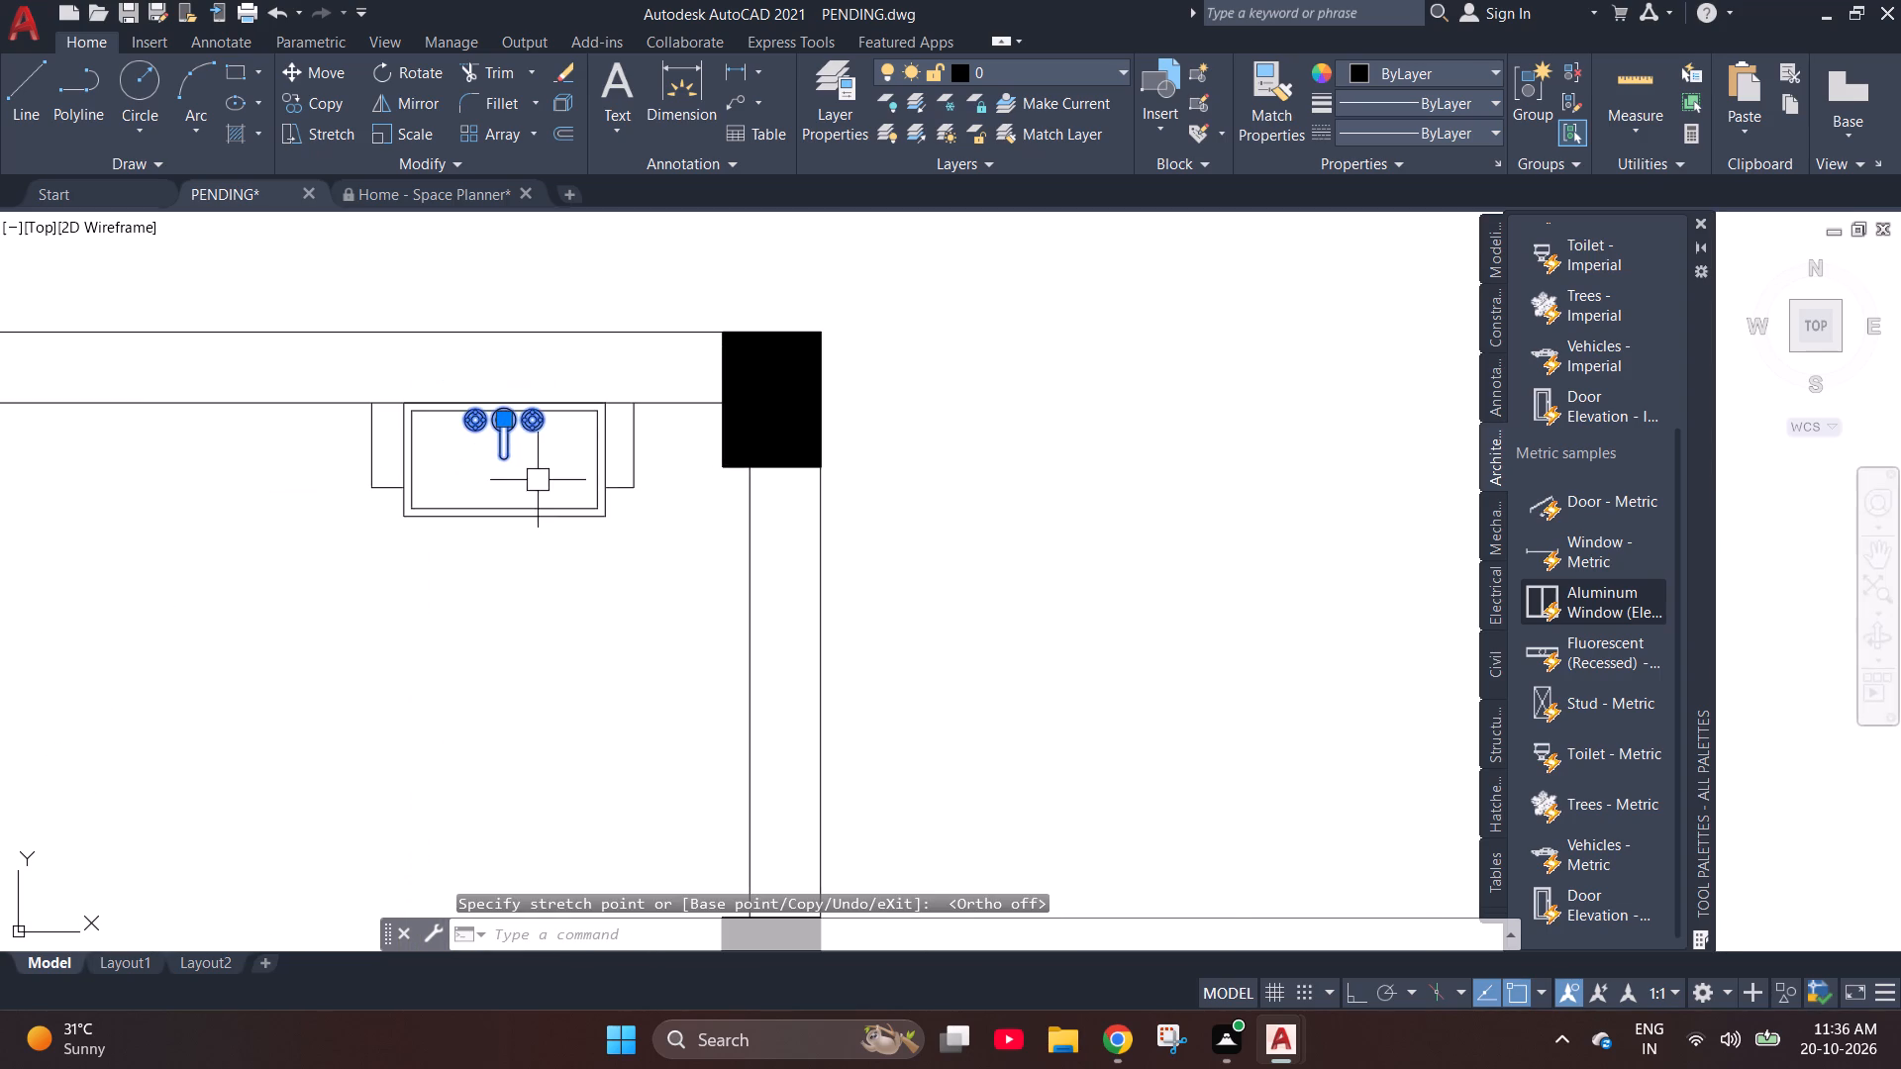
pyautogui.scroll(-3, 753, 412)
pyautogui.press('Escape')
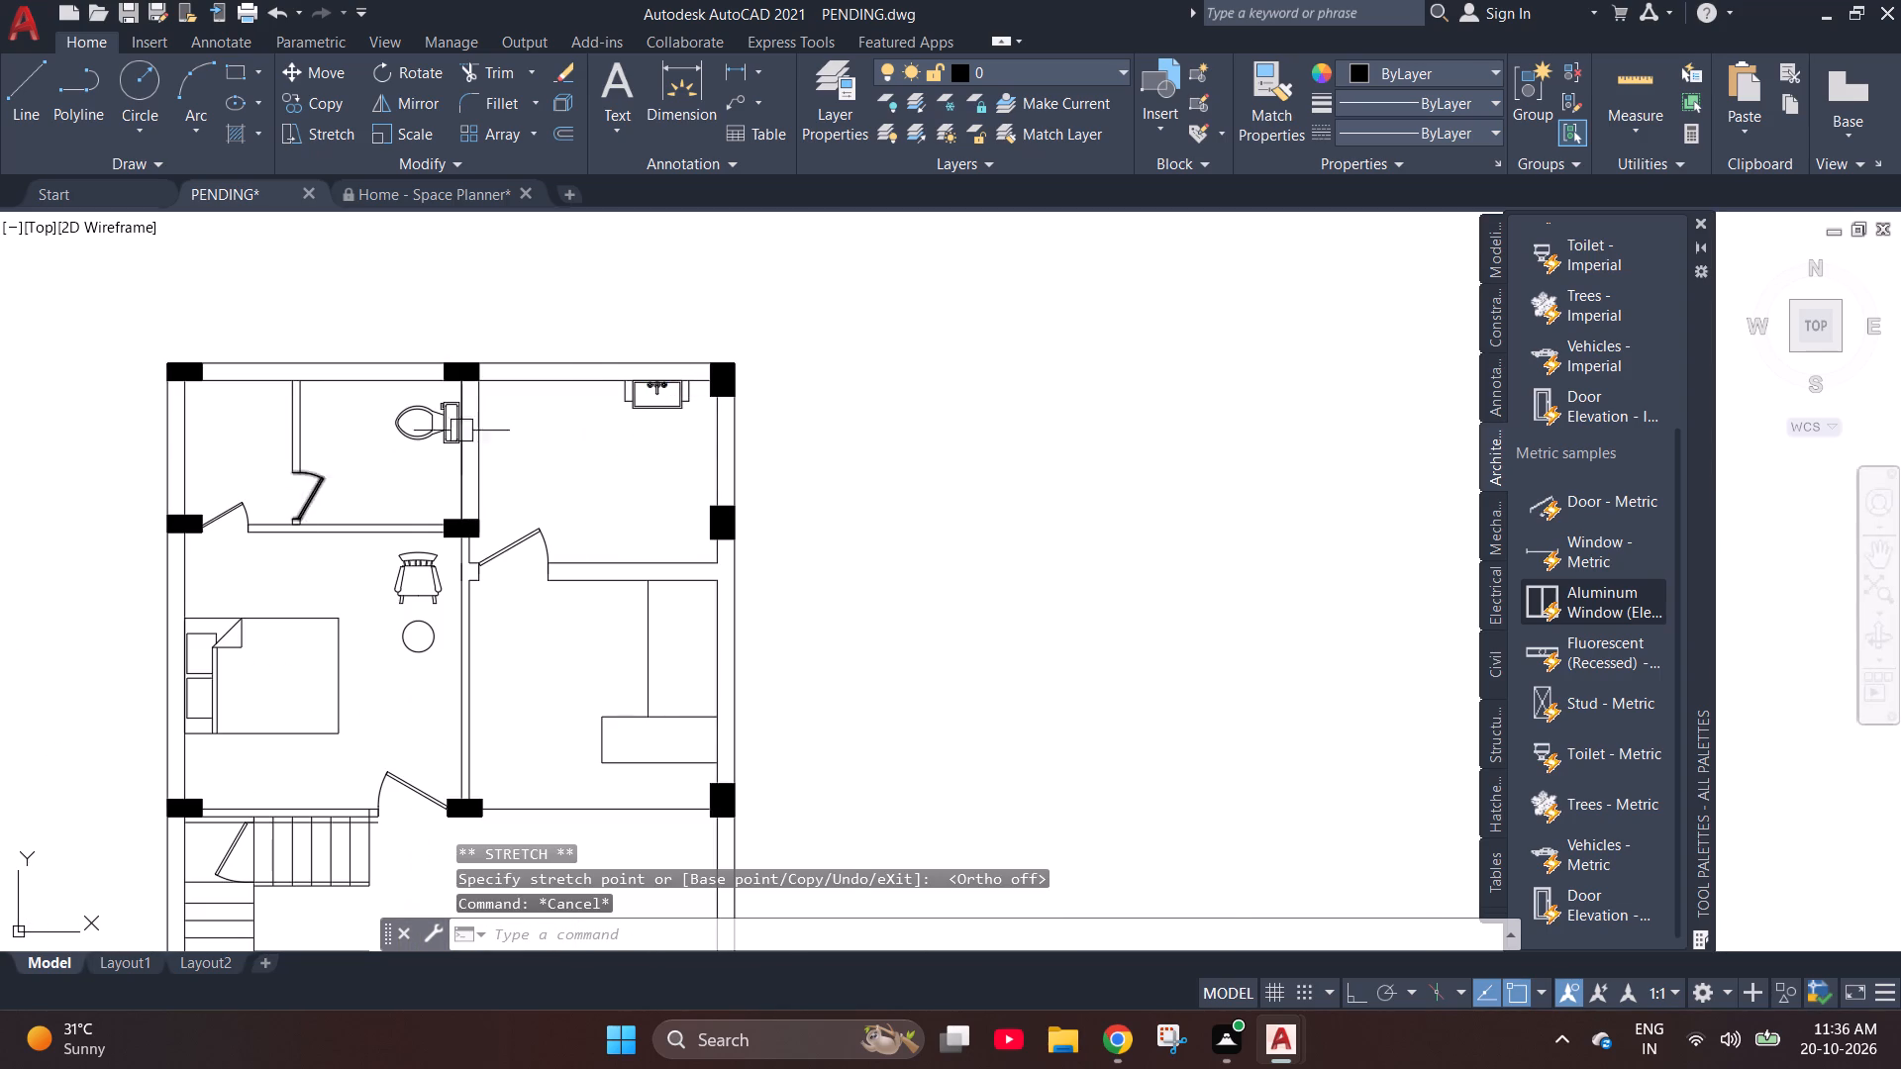
# Copy the whole basin with its tap from its back-edge midpoint to the upper wall of the adjoining toilet room.
pyautogui.scroll(3, 690, 332)
pyautogui.scroll(2, 616, 393)
pyautogui.scroll(-2, 578, 385)
pyautogui.scroll(2, 571, 620)
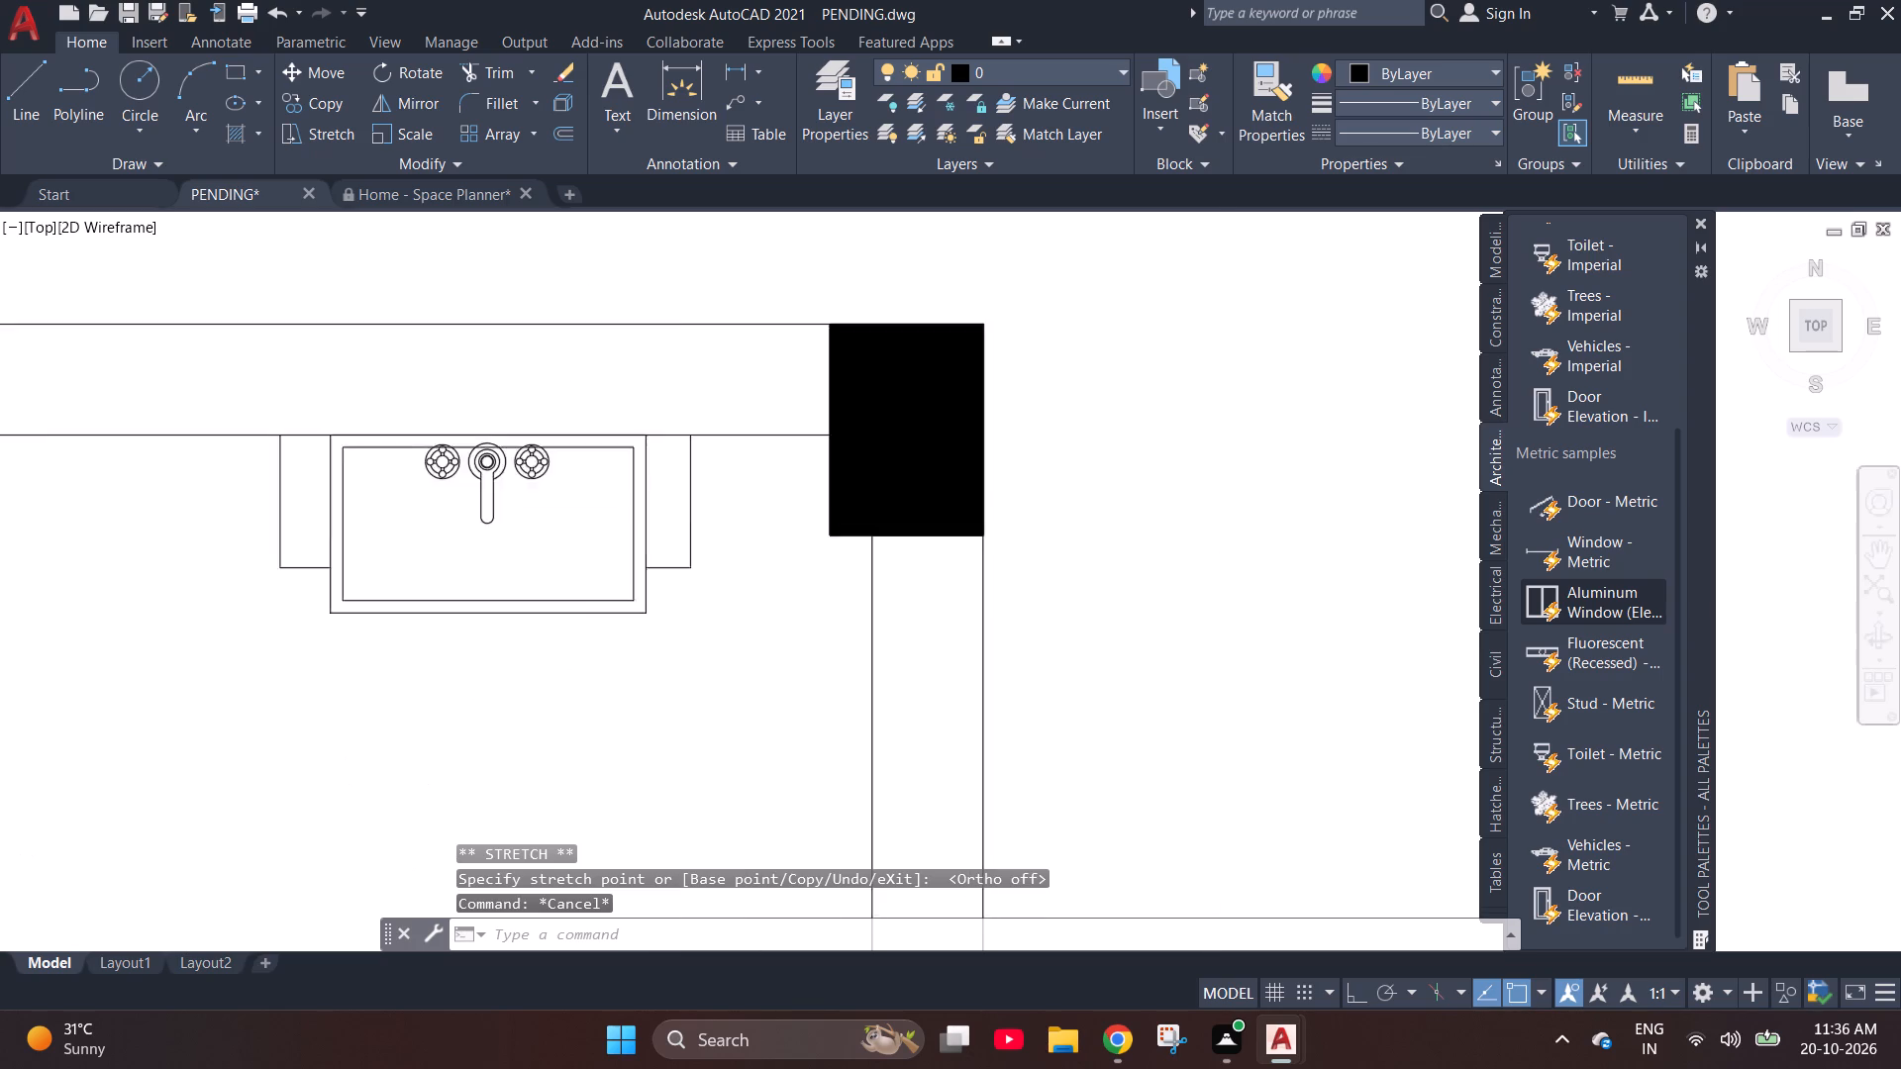
pyautogui.click(816, 665)
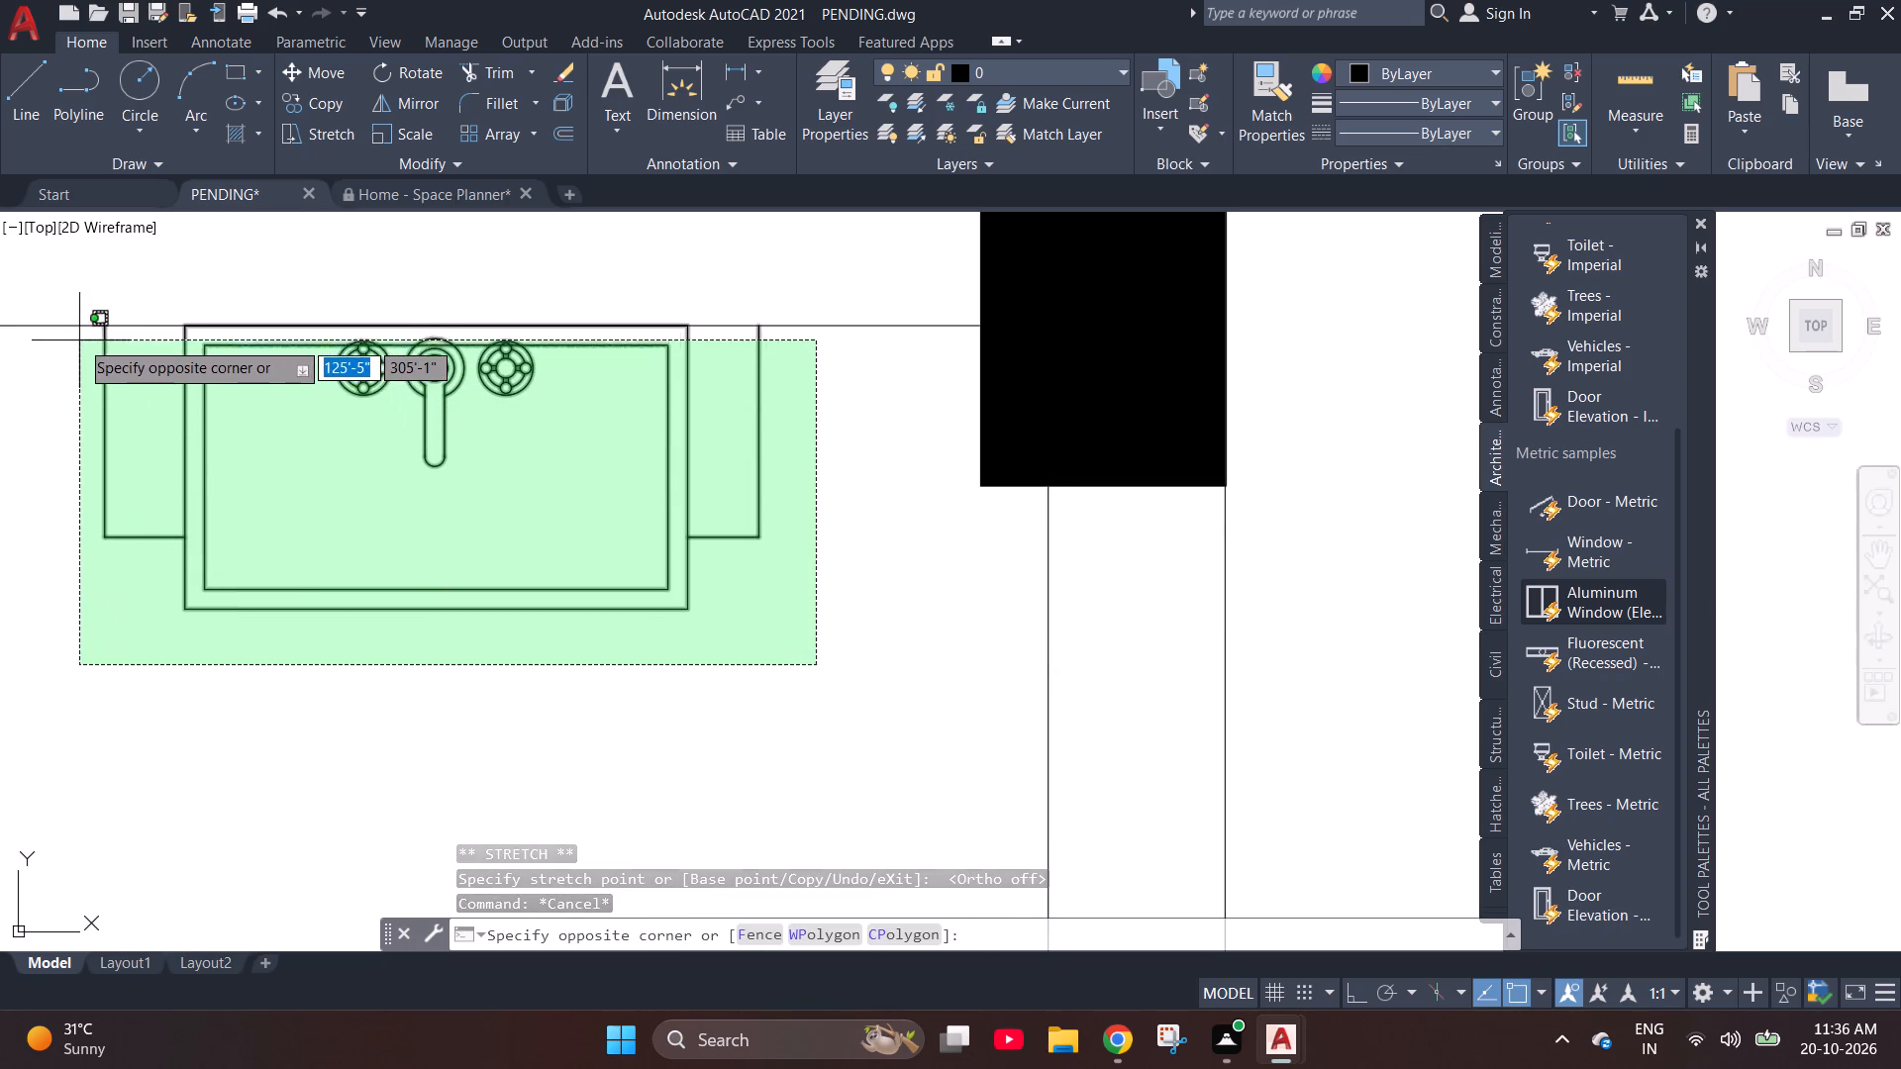
pyautogui.click(76, 327)
pyautogui.press('c')
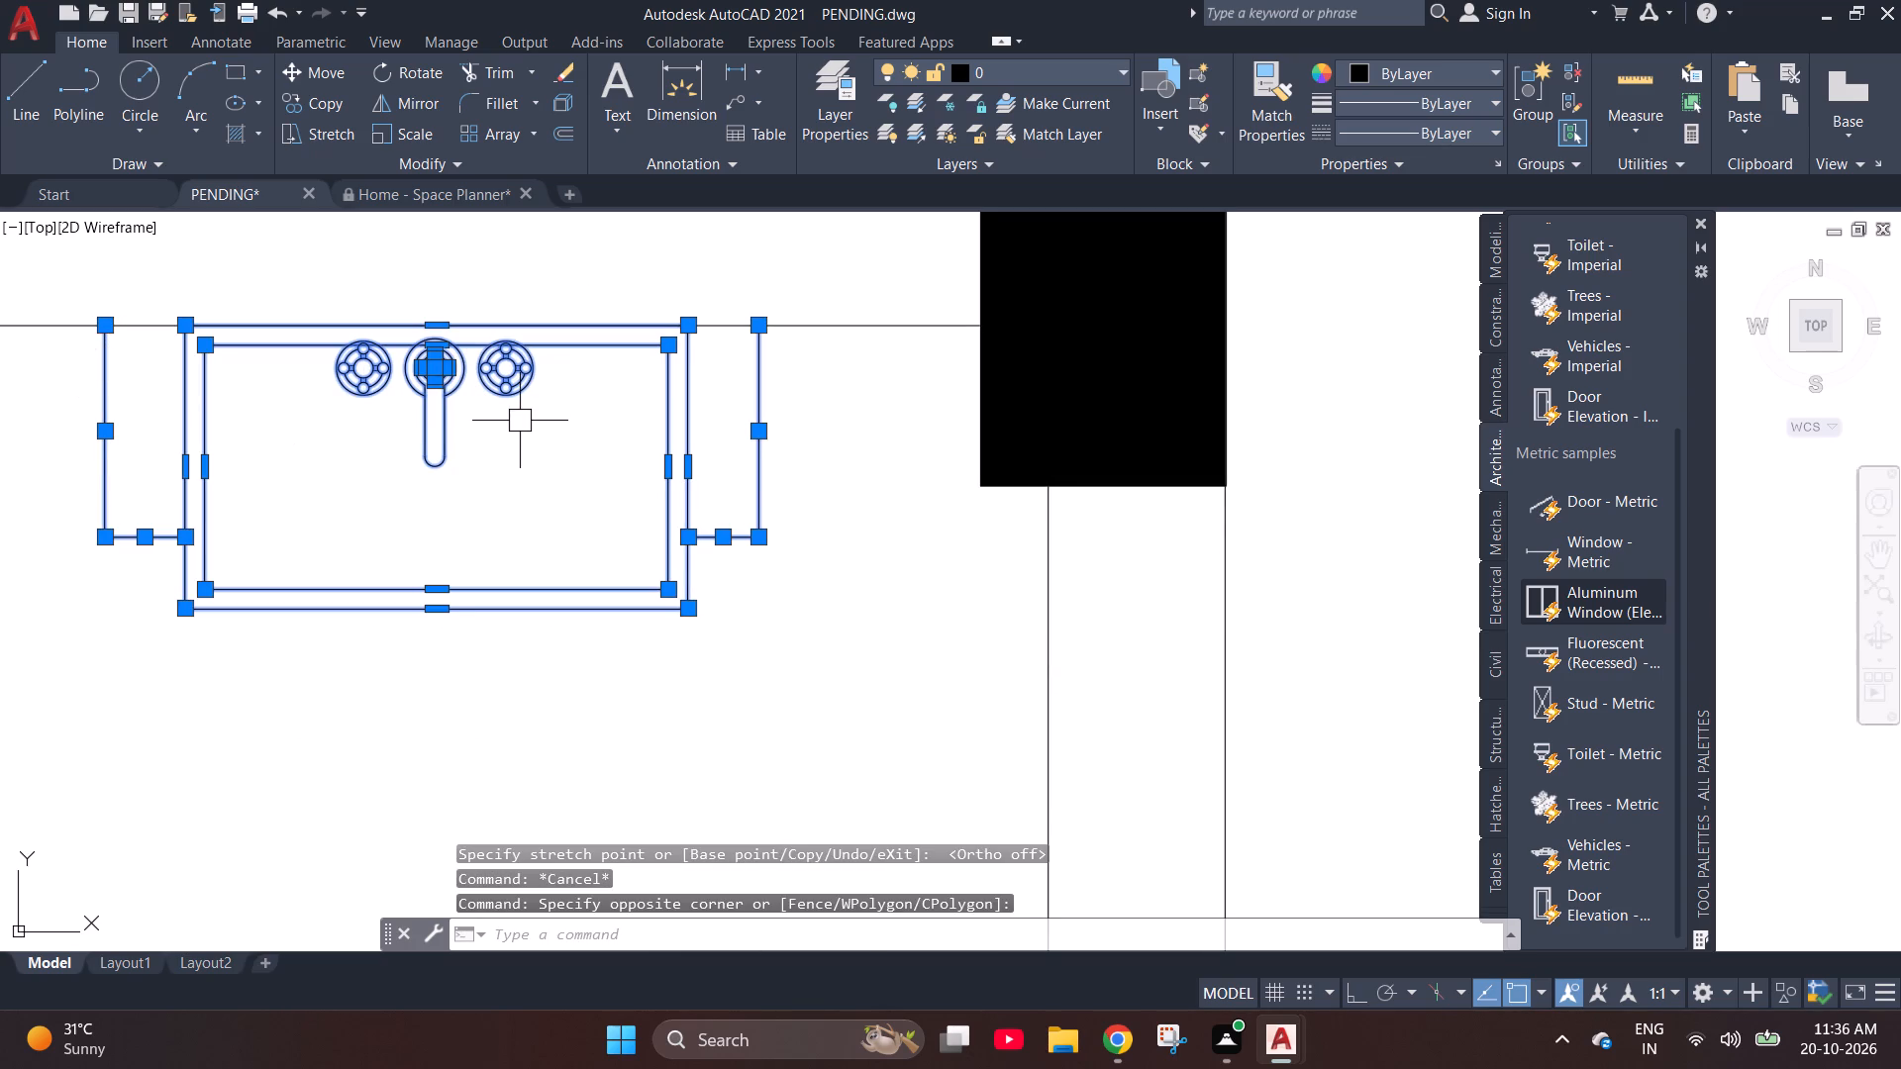
pyautogui.press('o')
pyautogui.press('Return')
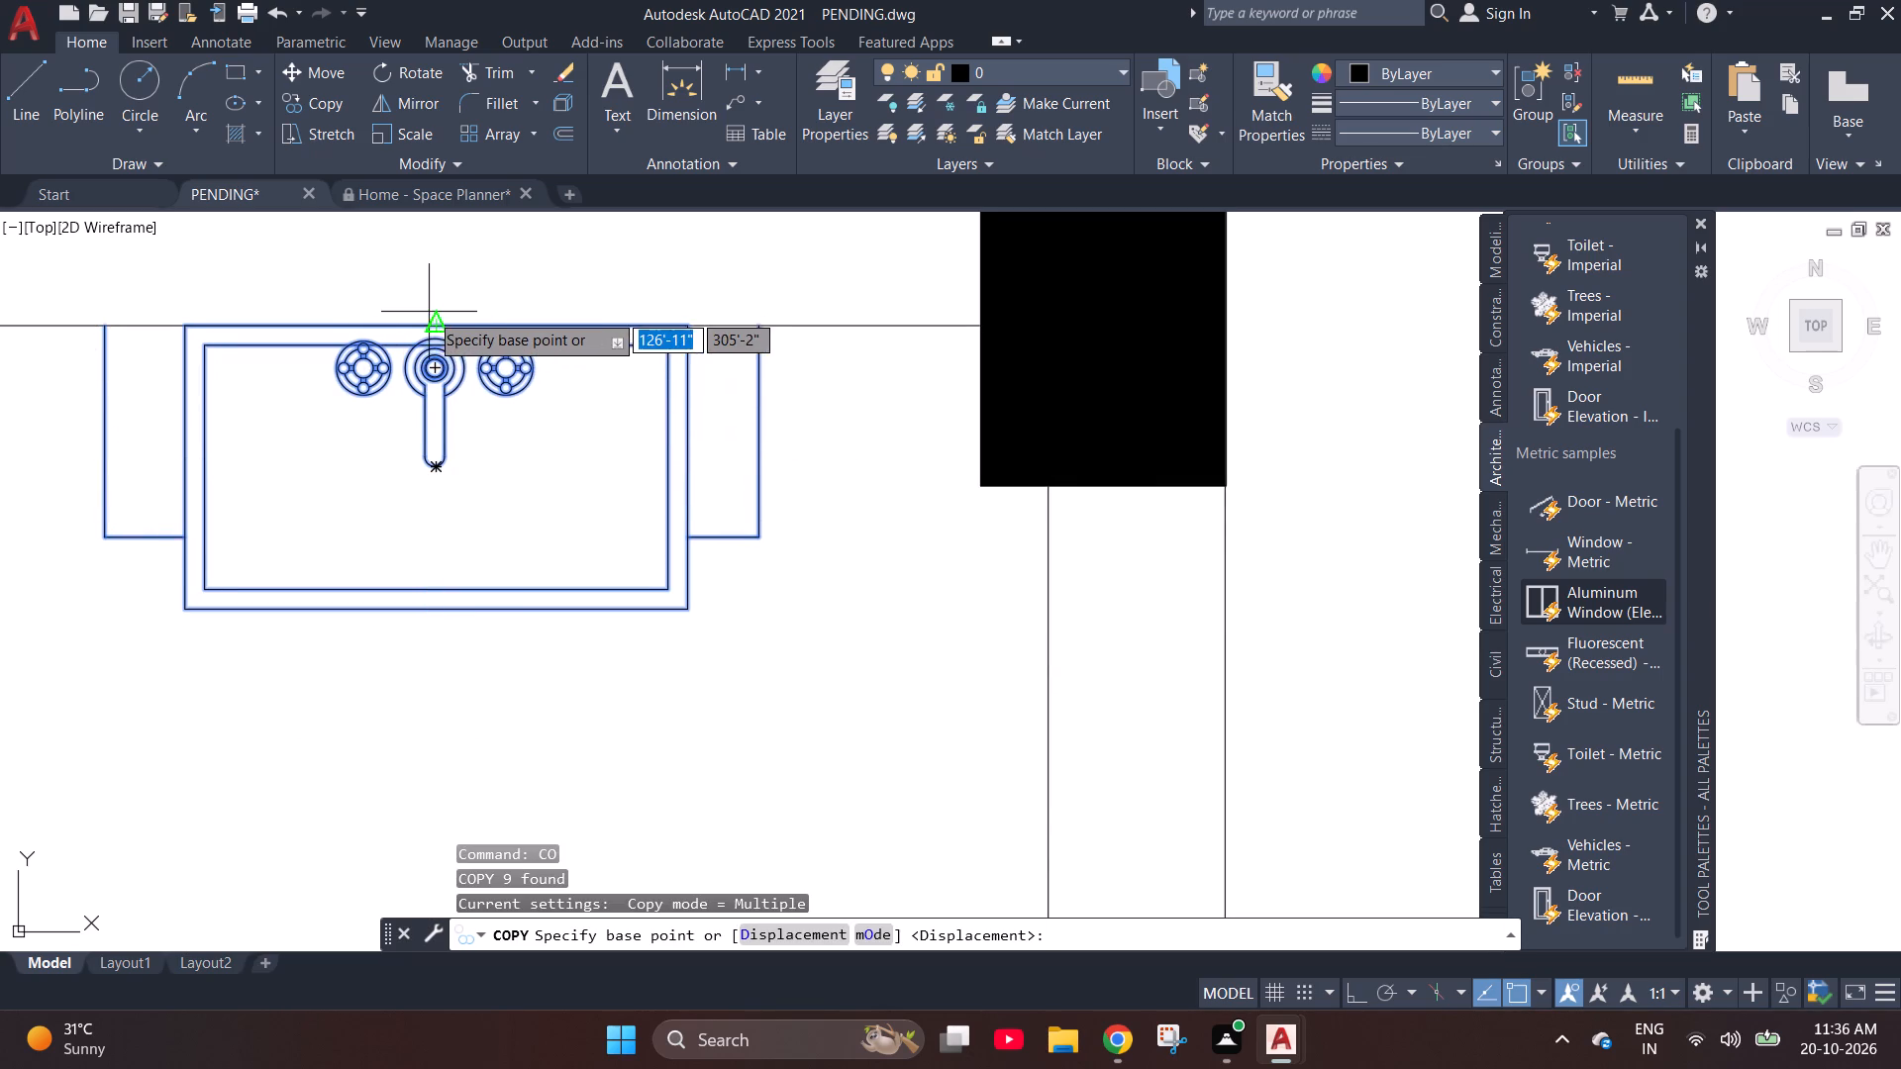
pyautogui.click(439, 325)
pyautogui.scroll(-4, 561, 358)
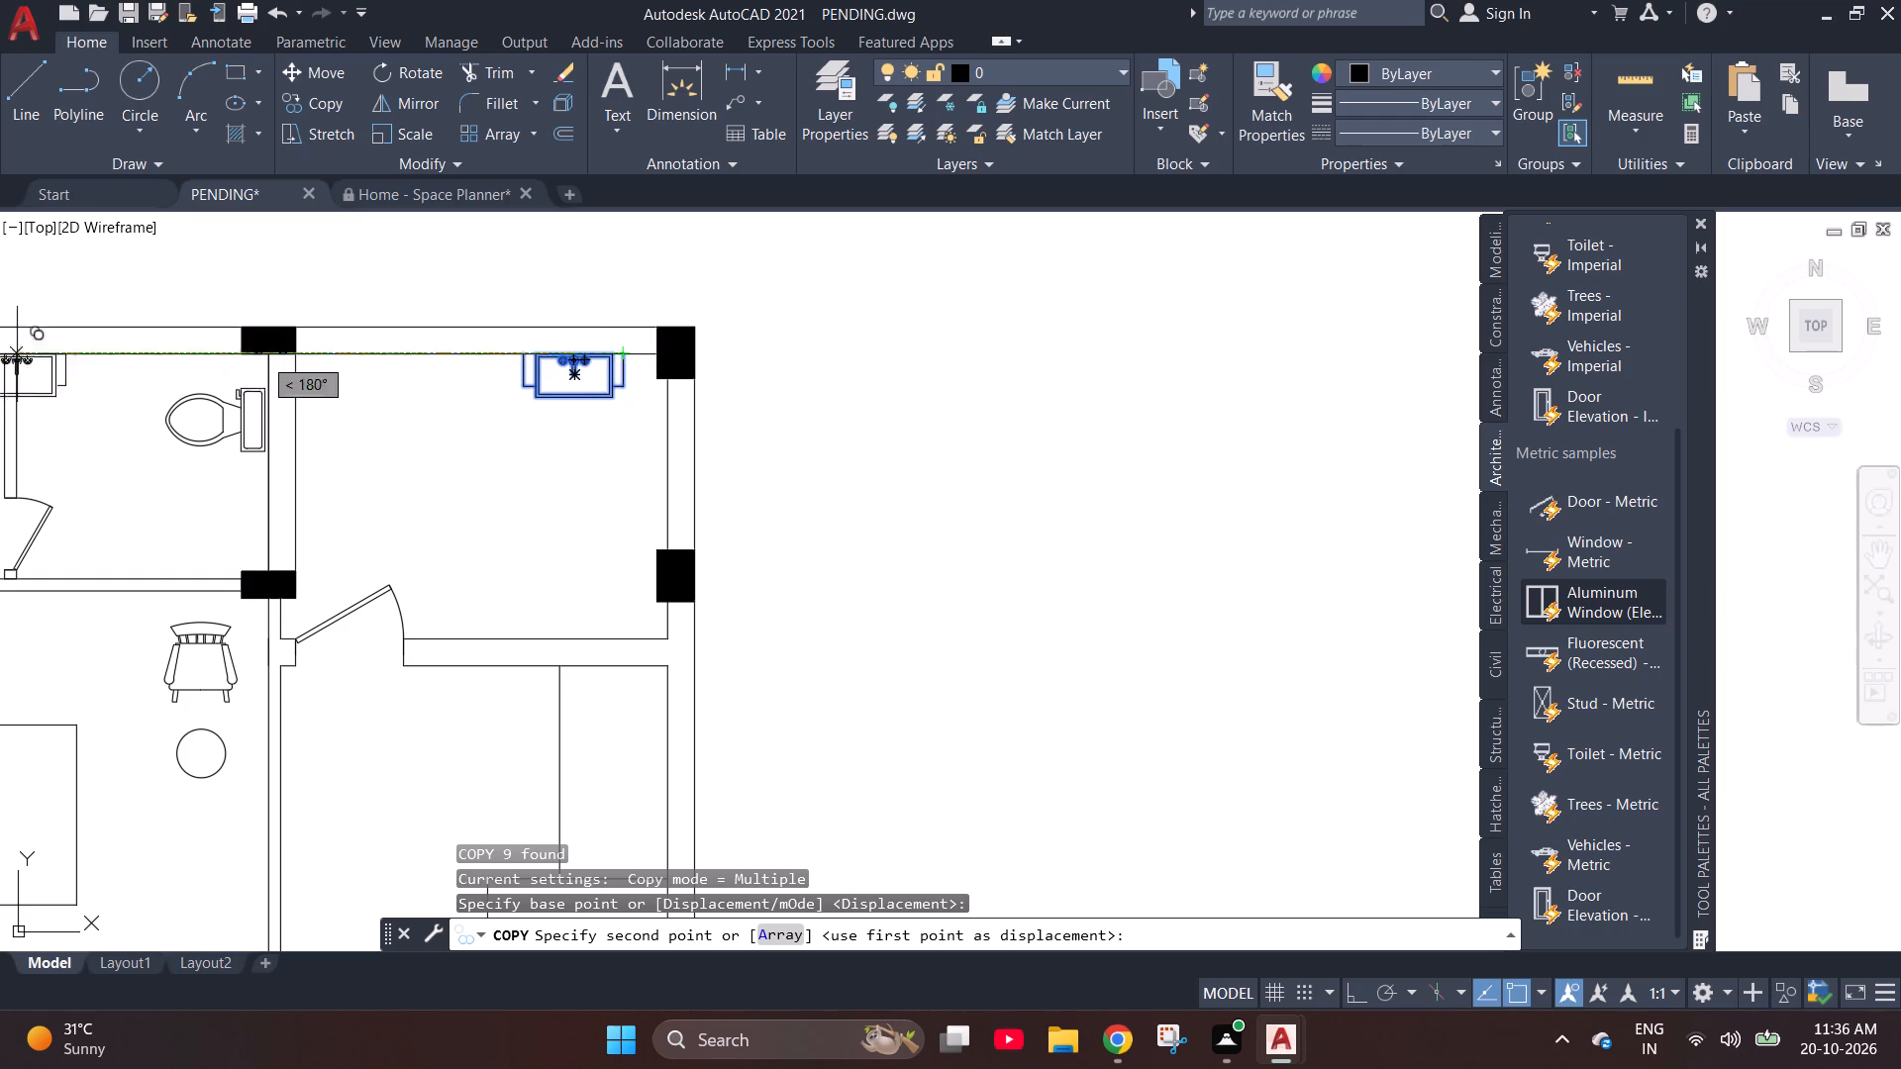
pyautogui.scroll(-2, 140, 370)
pyautogui.scroll(3, 191, 357)
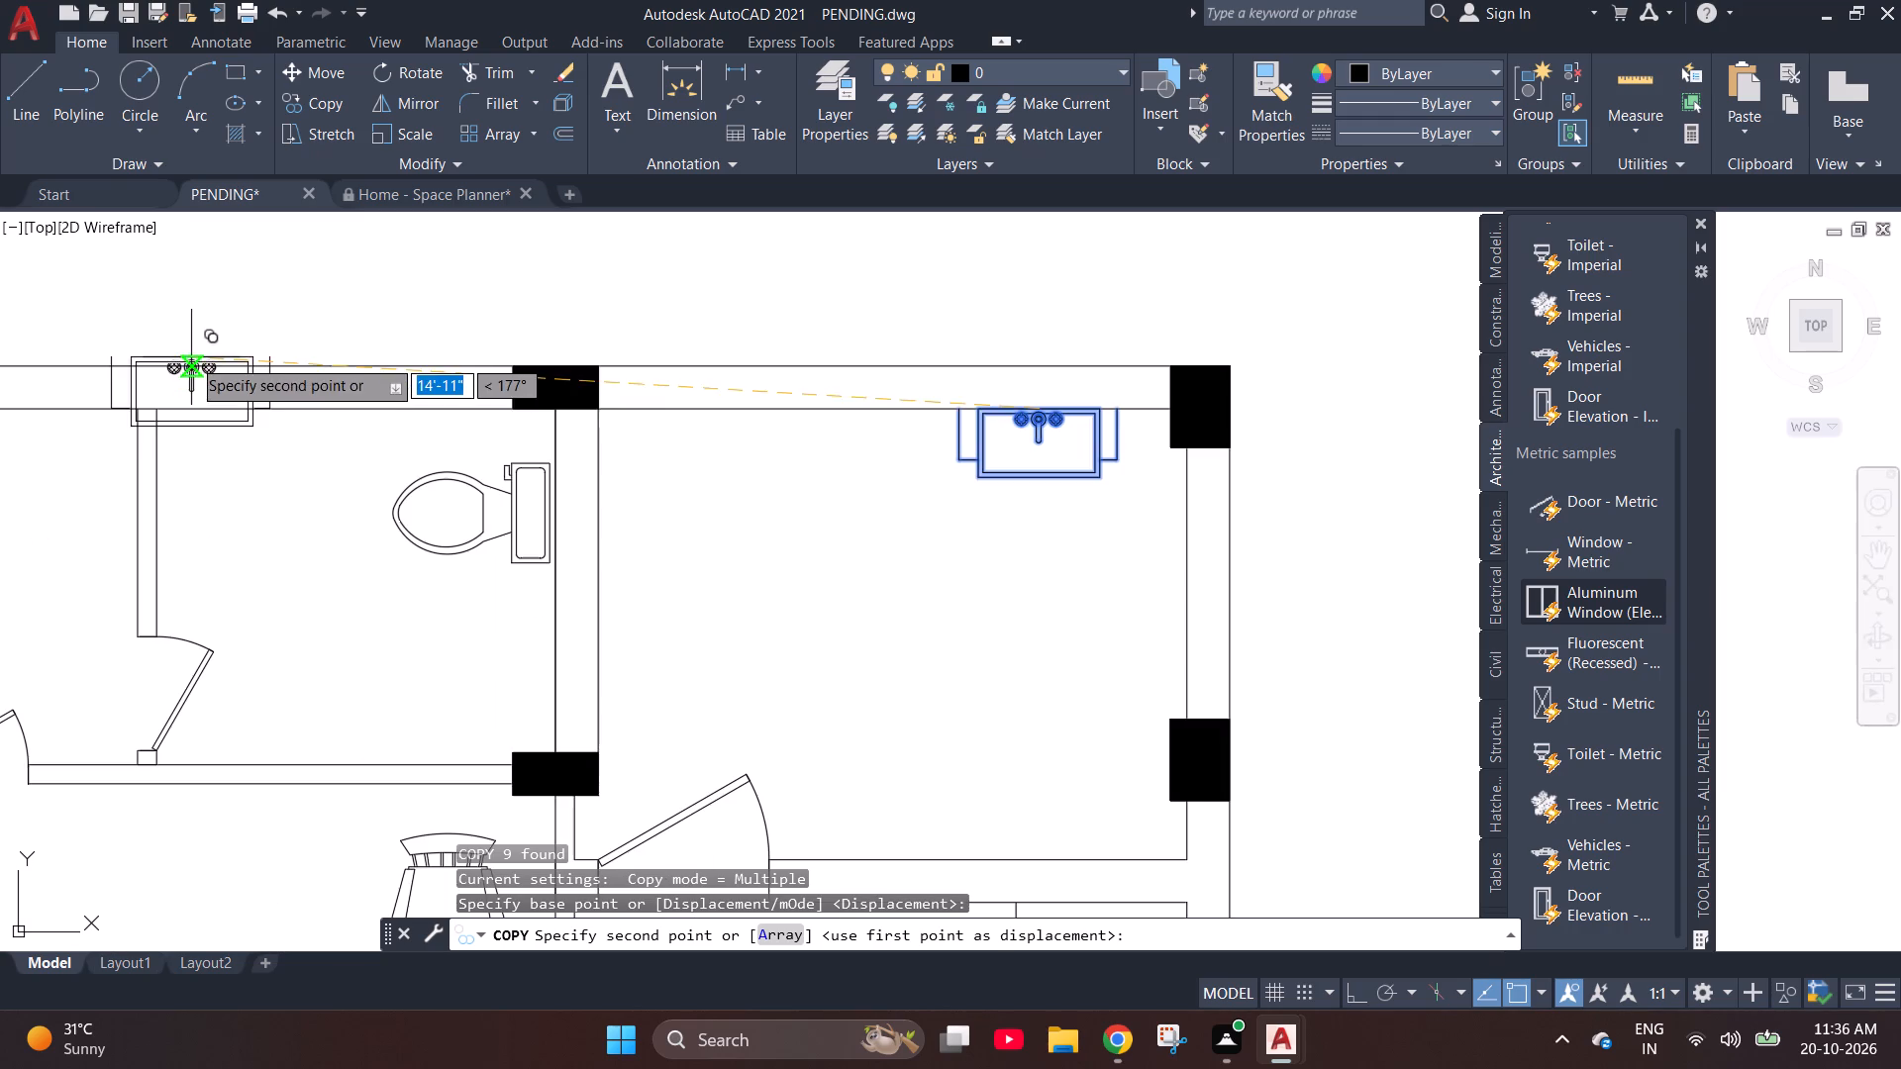
pyautogui.scroll(2, 246, 410)
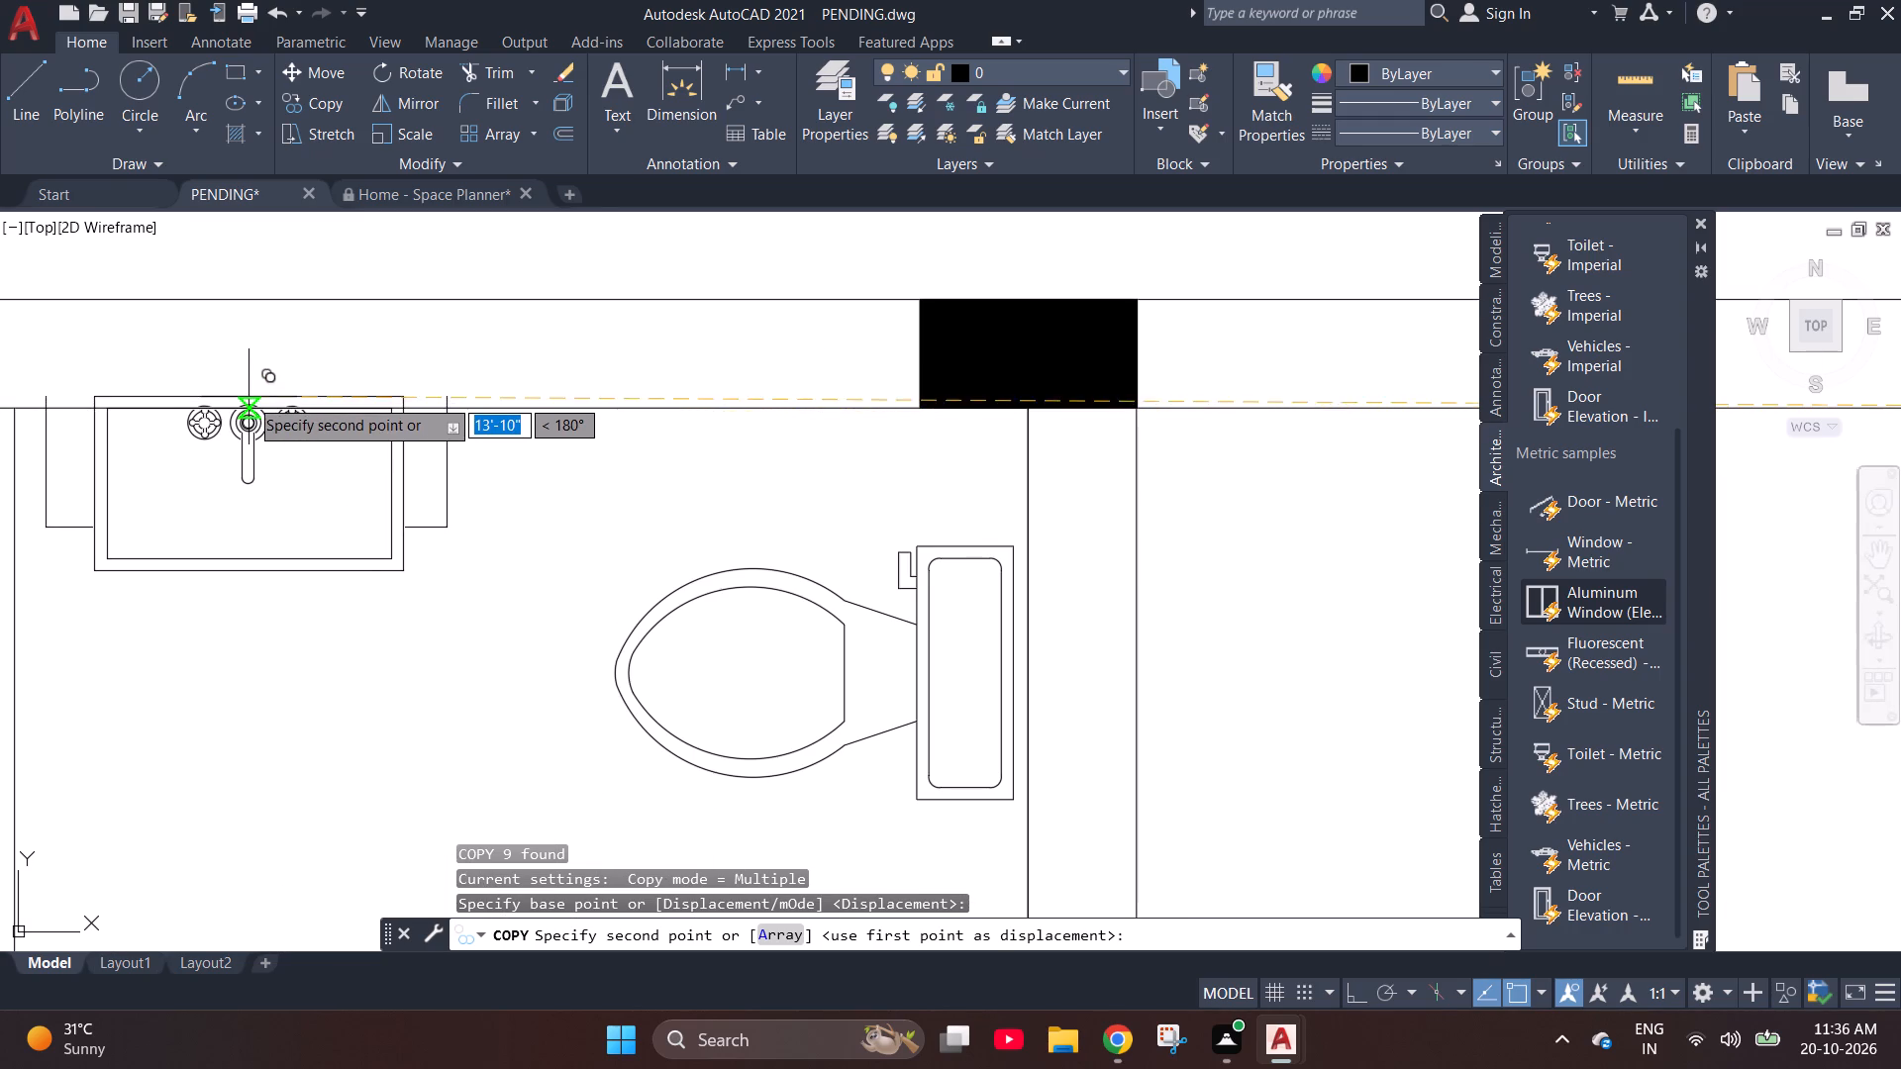
pyautogui.scroll(3, 252, 406)
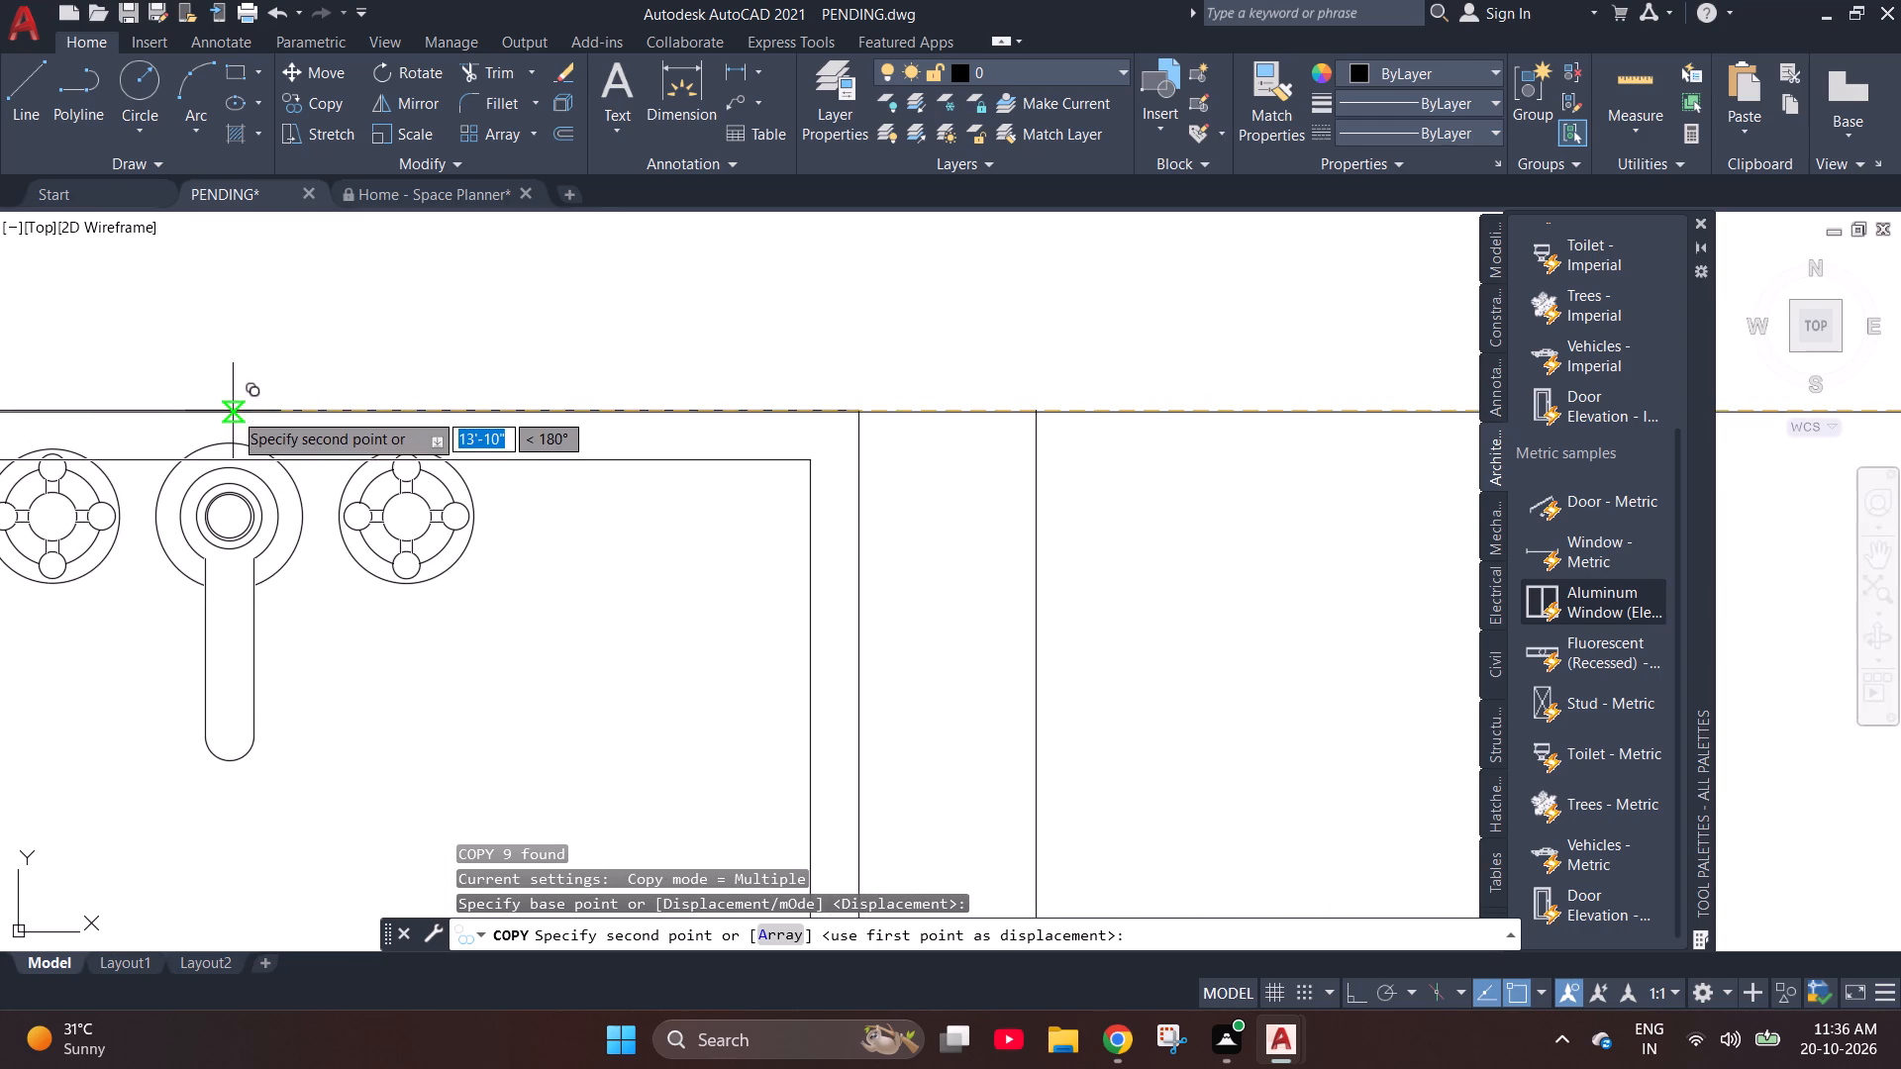
pyautogui.click(233, 411)
pyautogui.scroll(-4, 521, 402)
pyautogui.scroll(-3, 345, 395)
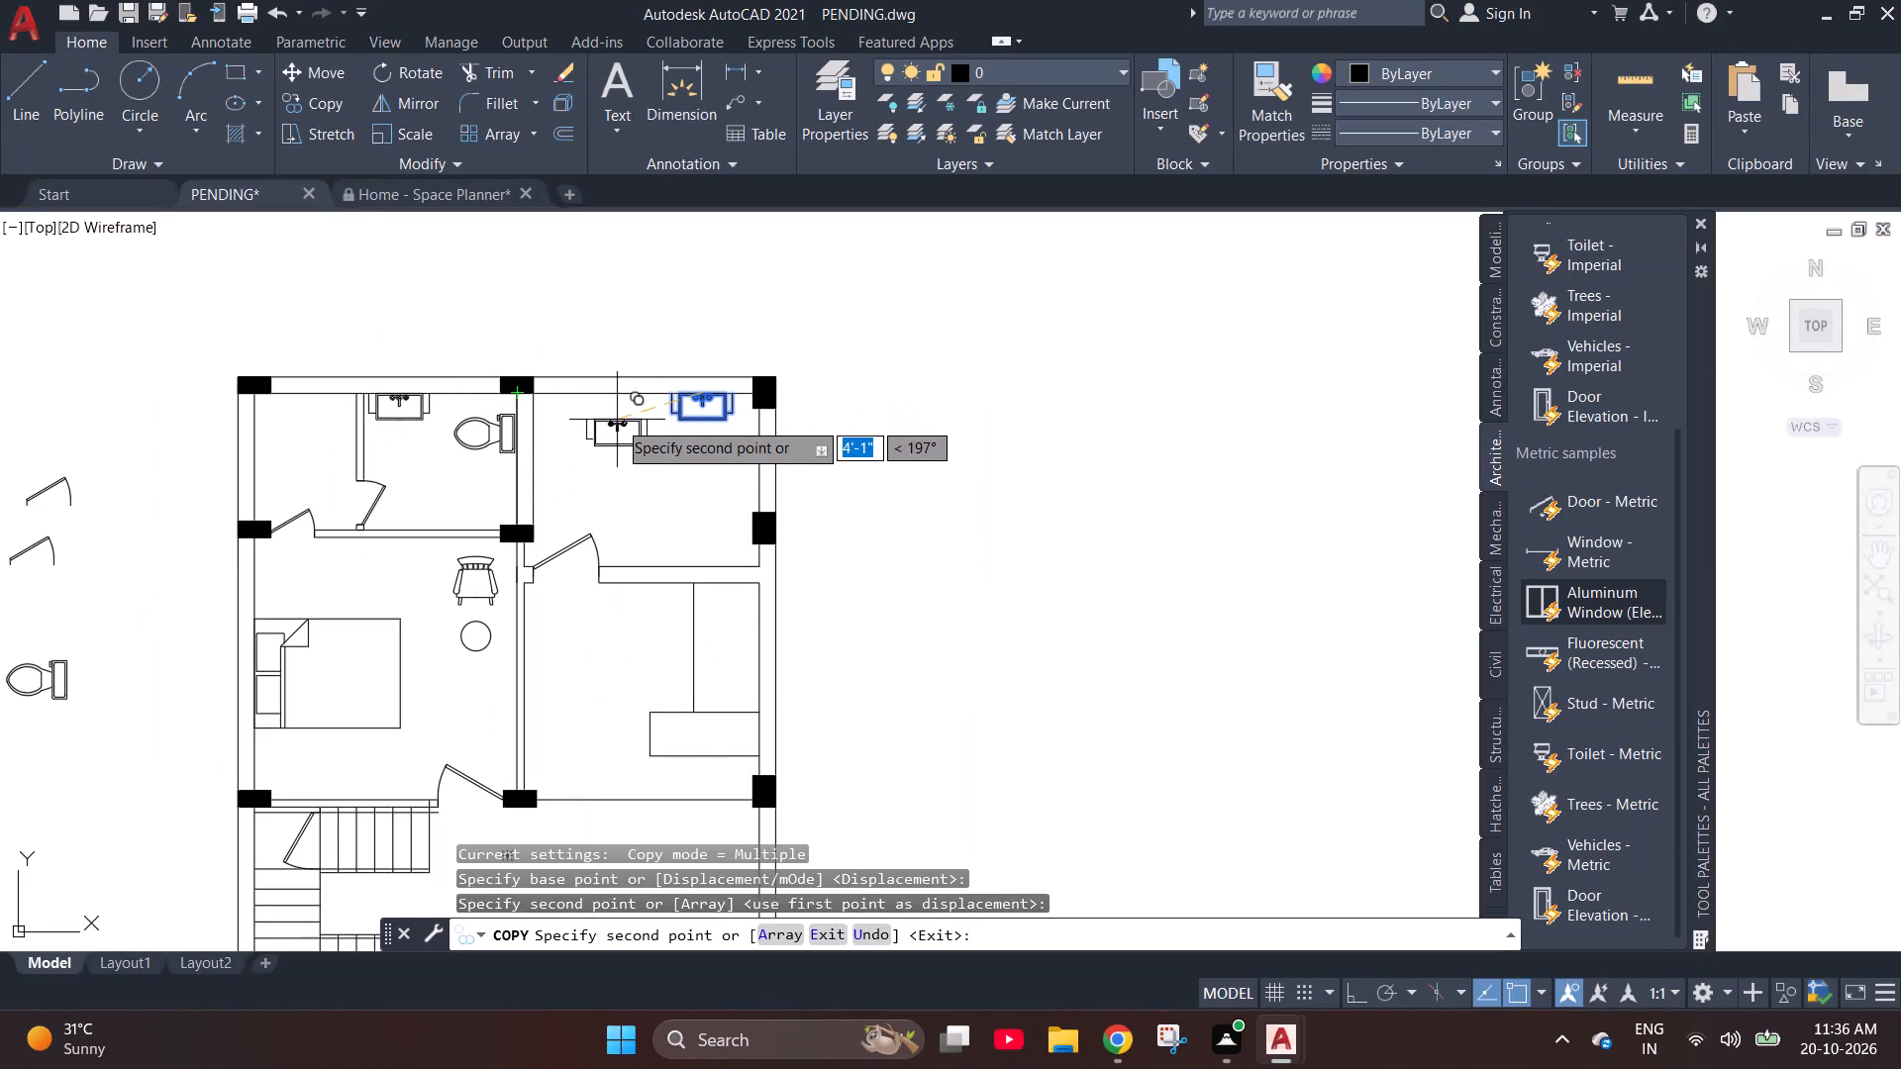
pyautogui.press('Escape')
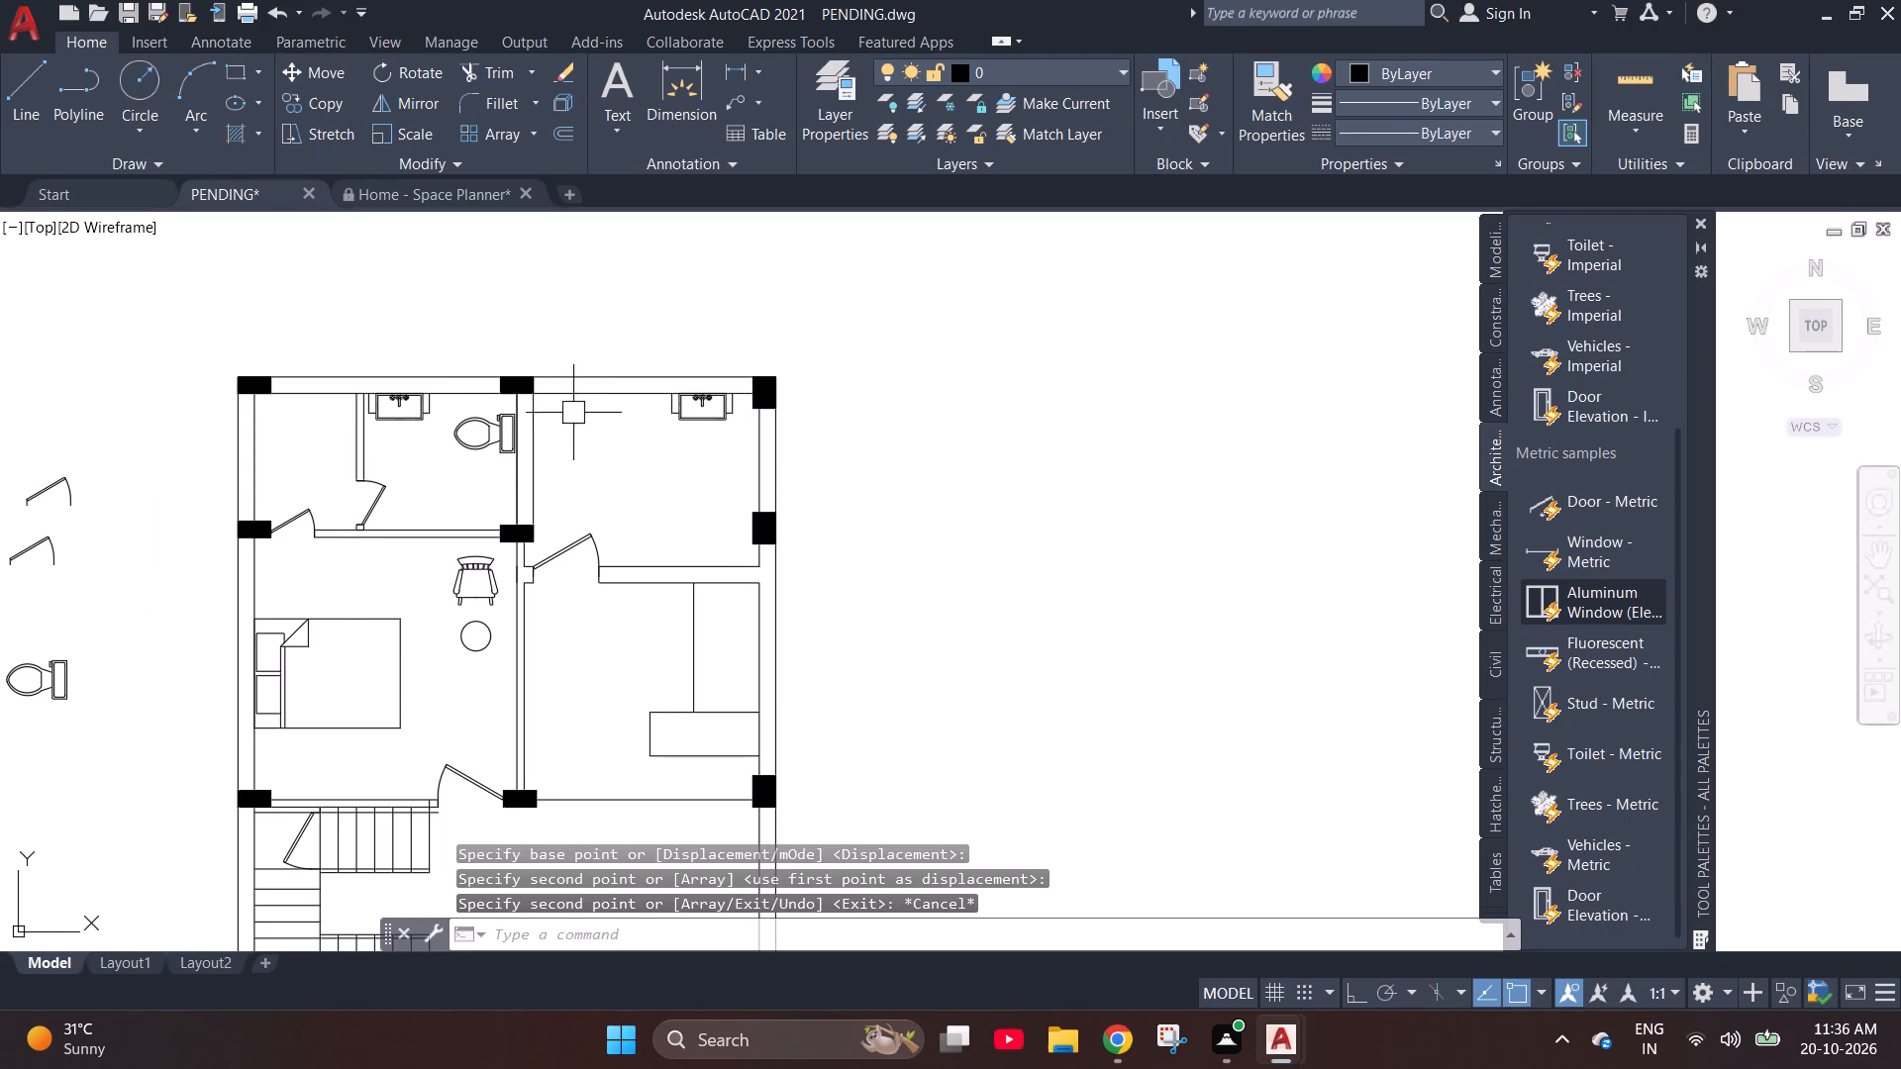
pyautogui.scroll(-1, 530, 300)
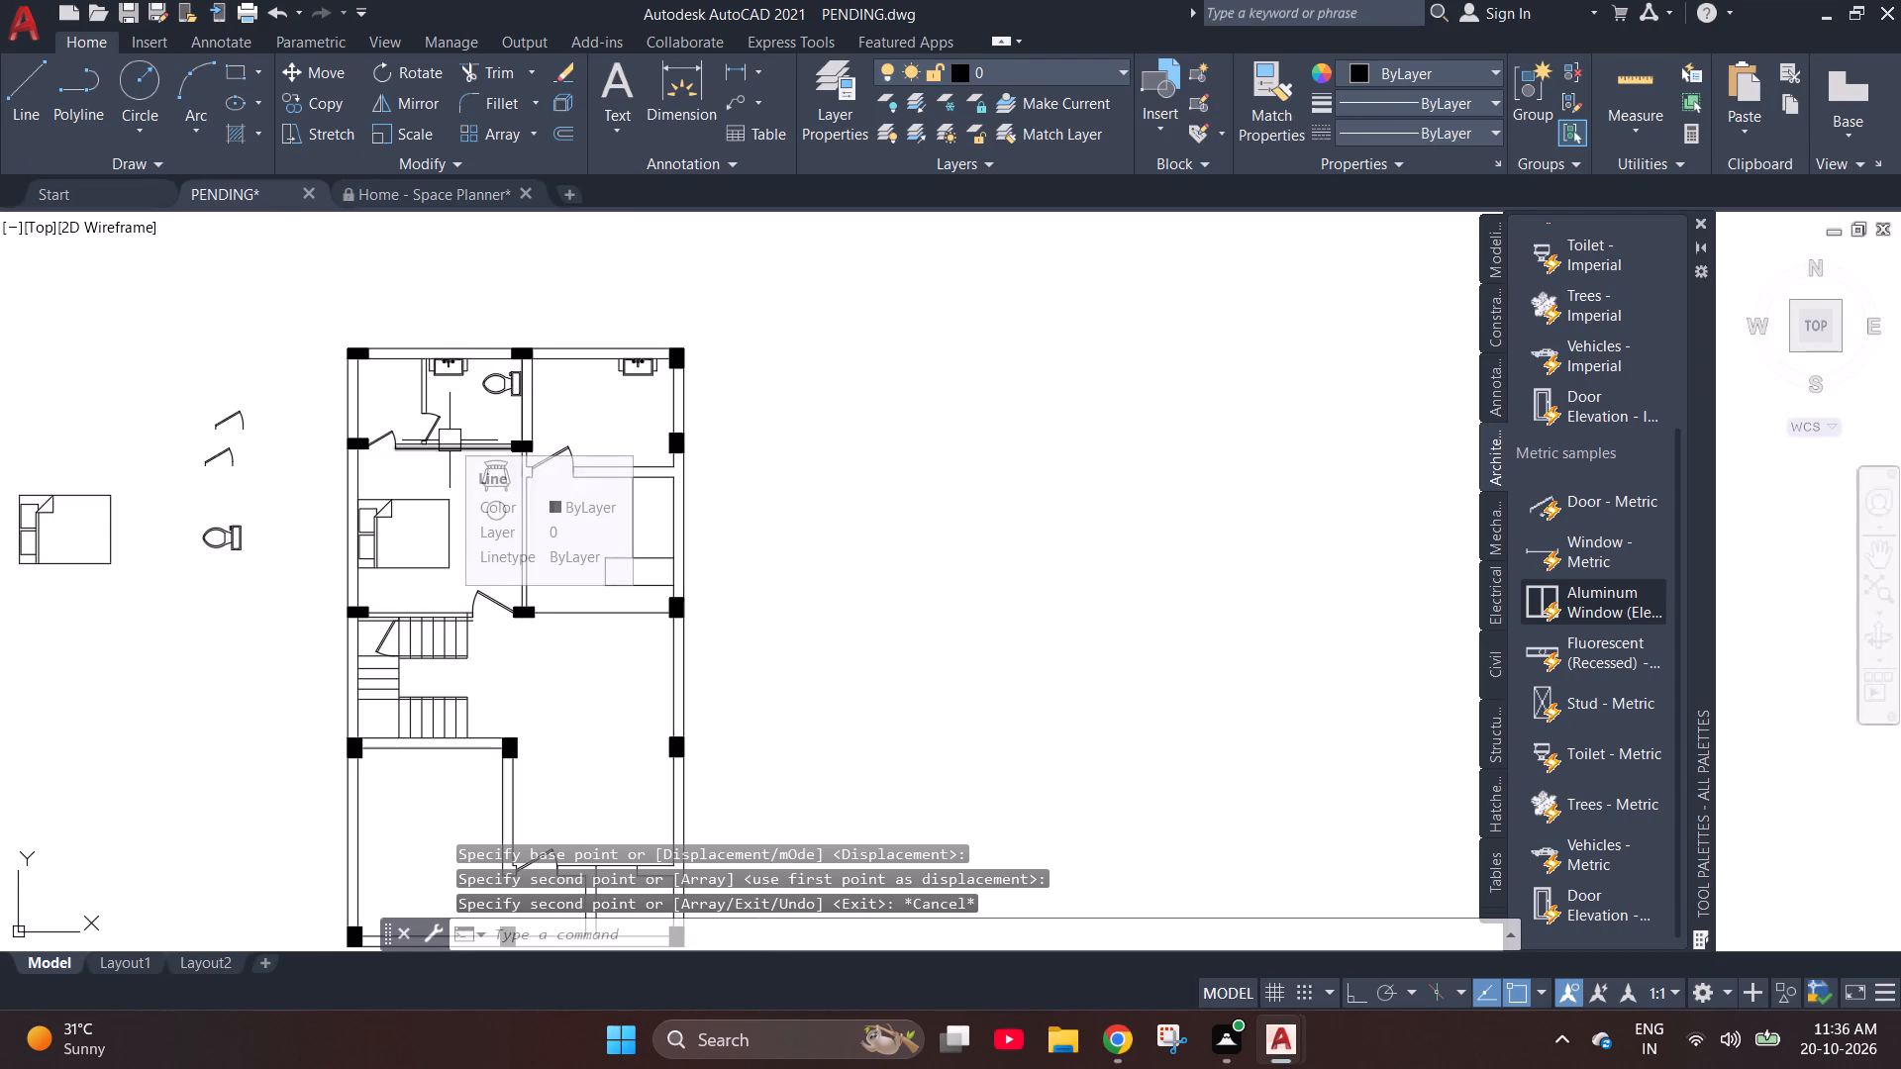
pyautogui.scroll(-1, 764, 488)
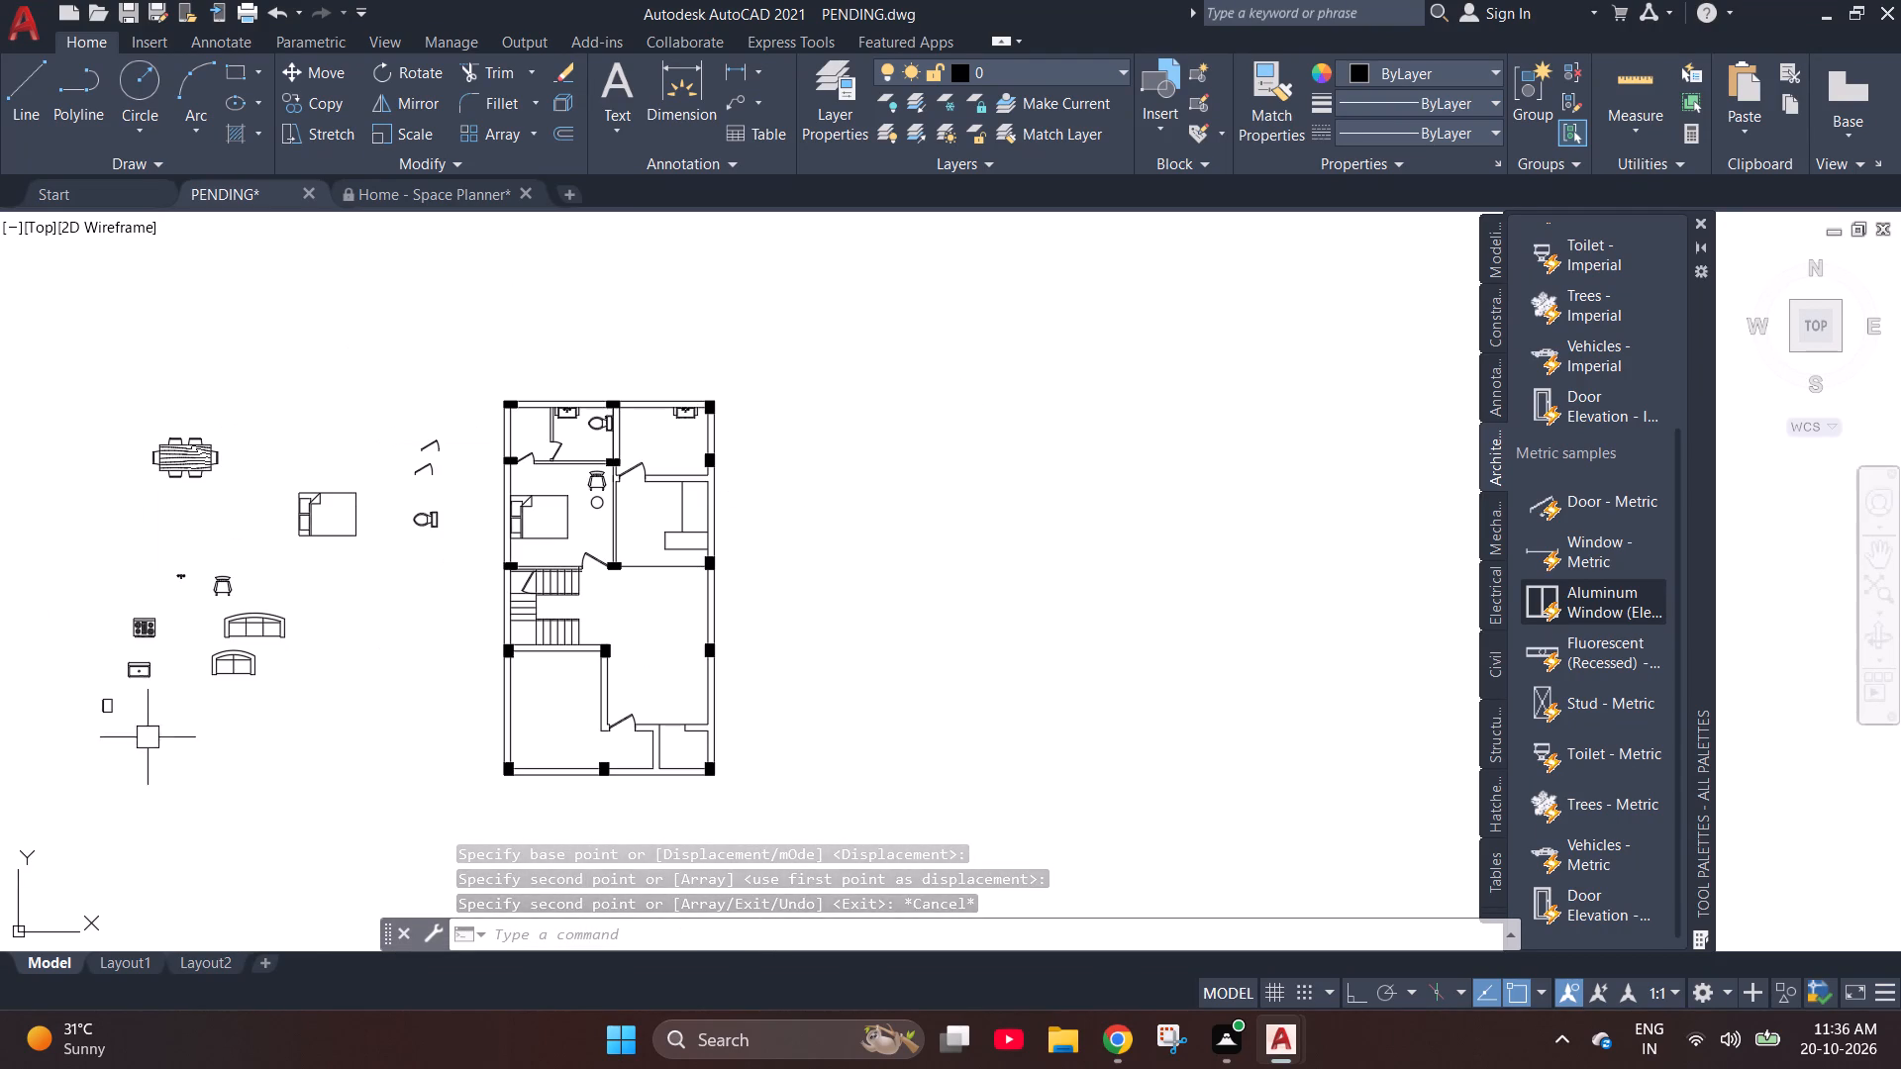
# Move the loose four-burner stove block to the empty area just outside the outer wall of the room with the L-shaped counter.
pyautogui.moveTo(173, 703); pyautogui.dragTo(37, 572)
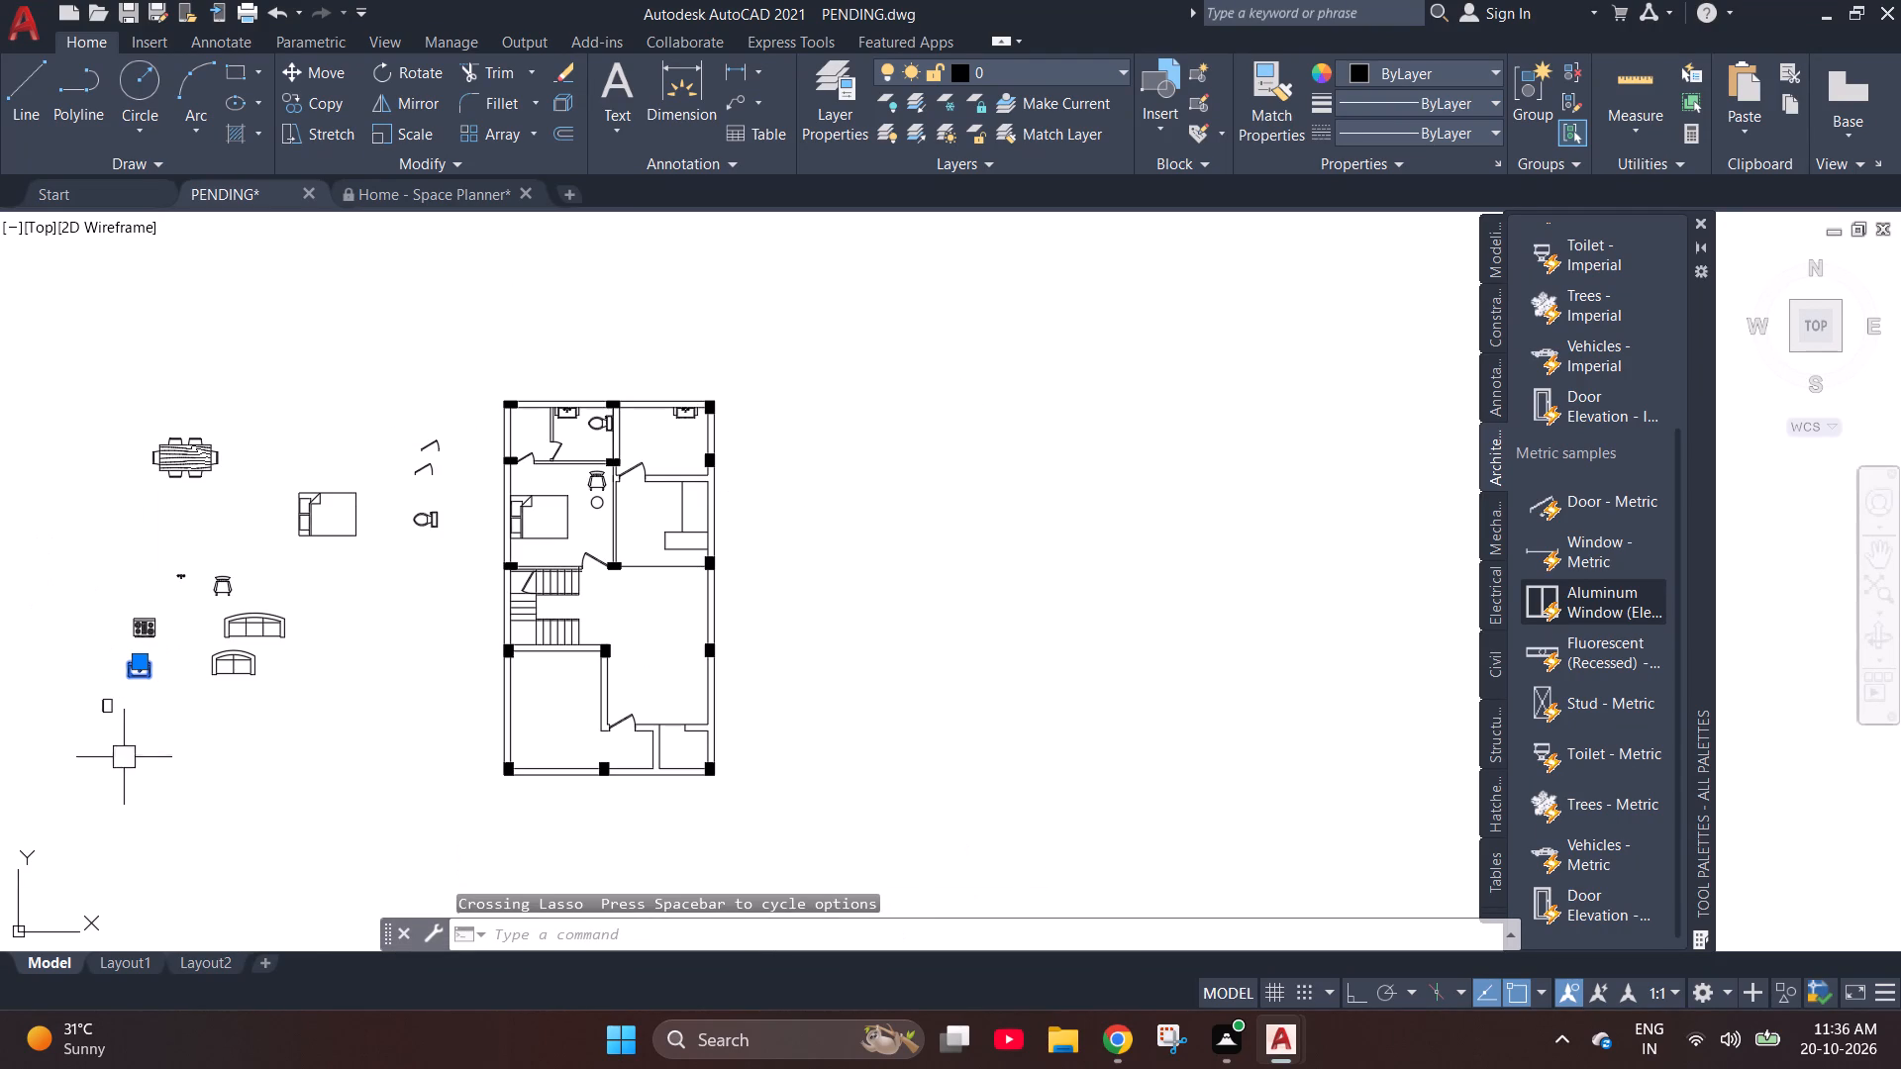
pyautogui.press('Escape')
pyautogui.click(150, 775)
pyautogui.click(72, 544)
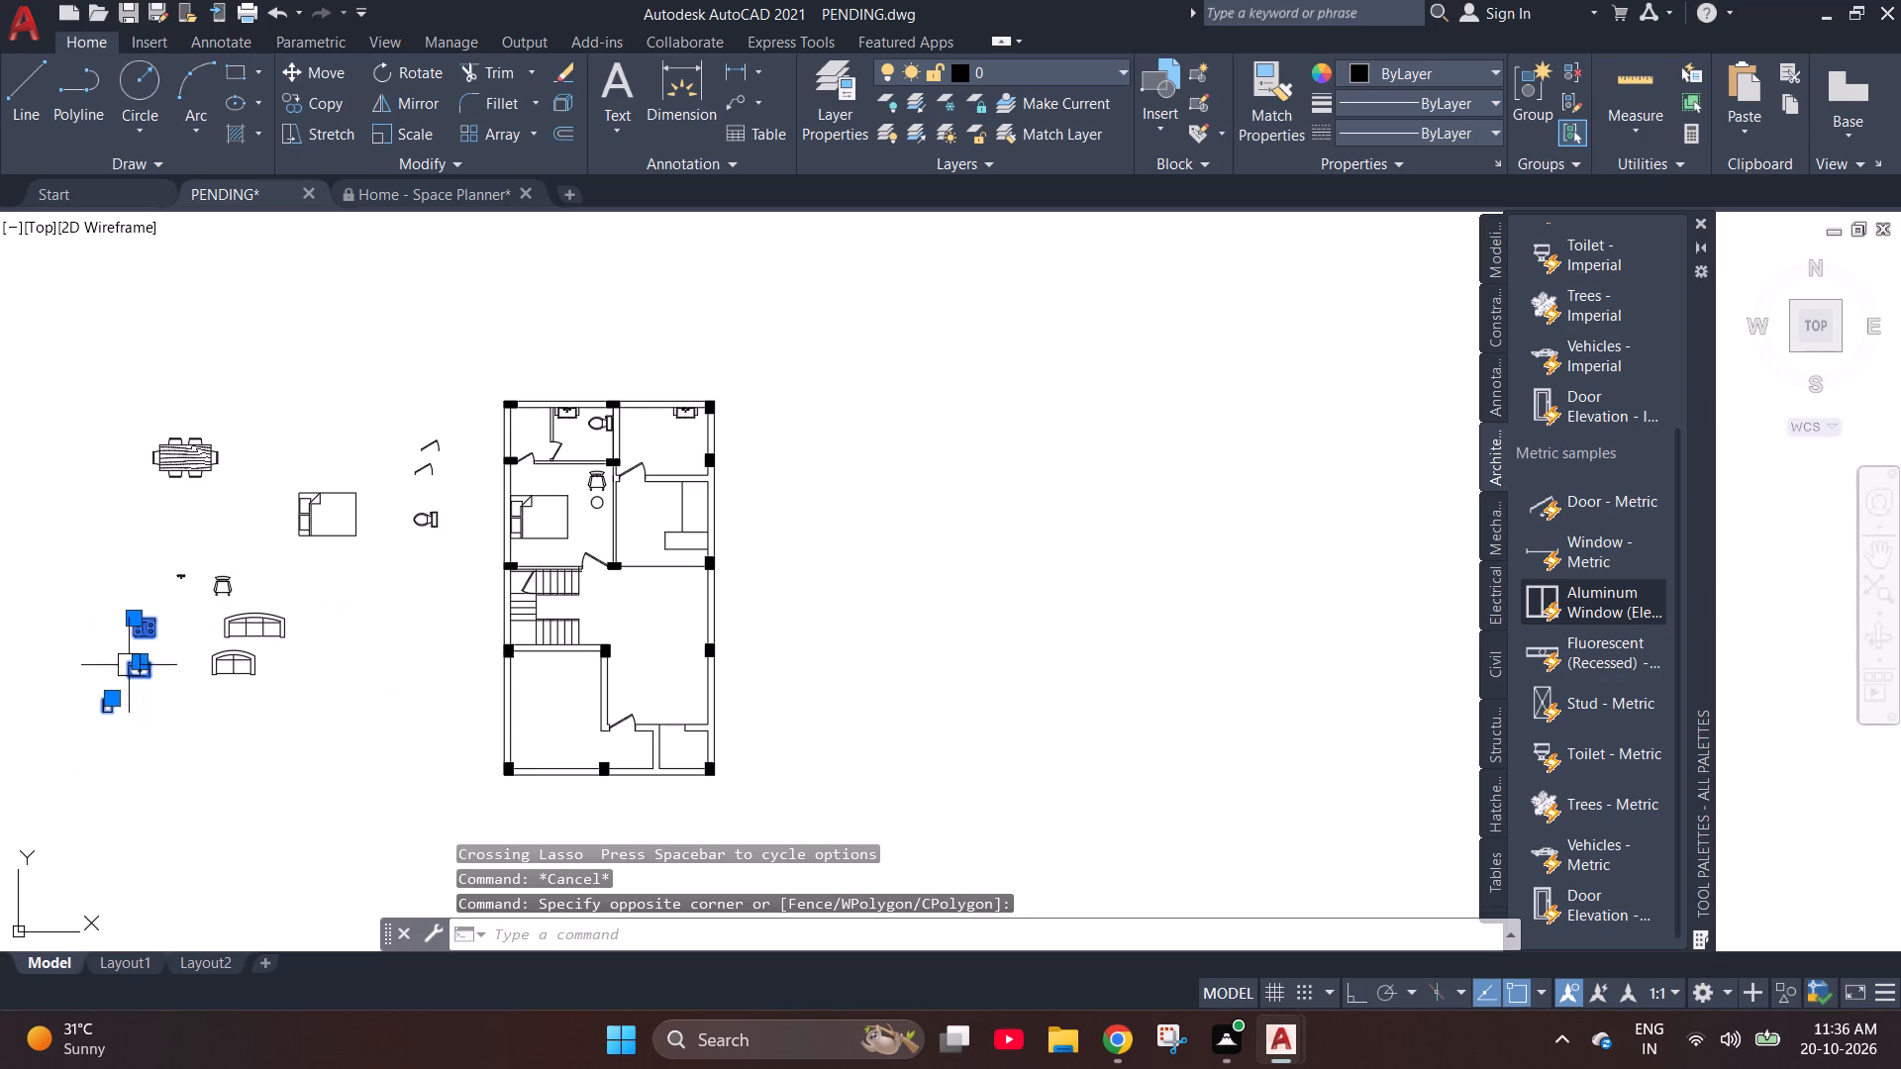
pyautogui.click(136, 620)
pyautogui.click(740, 509)
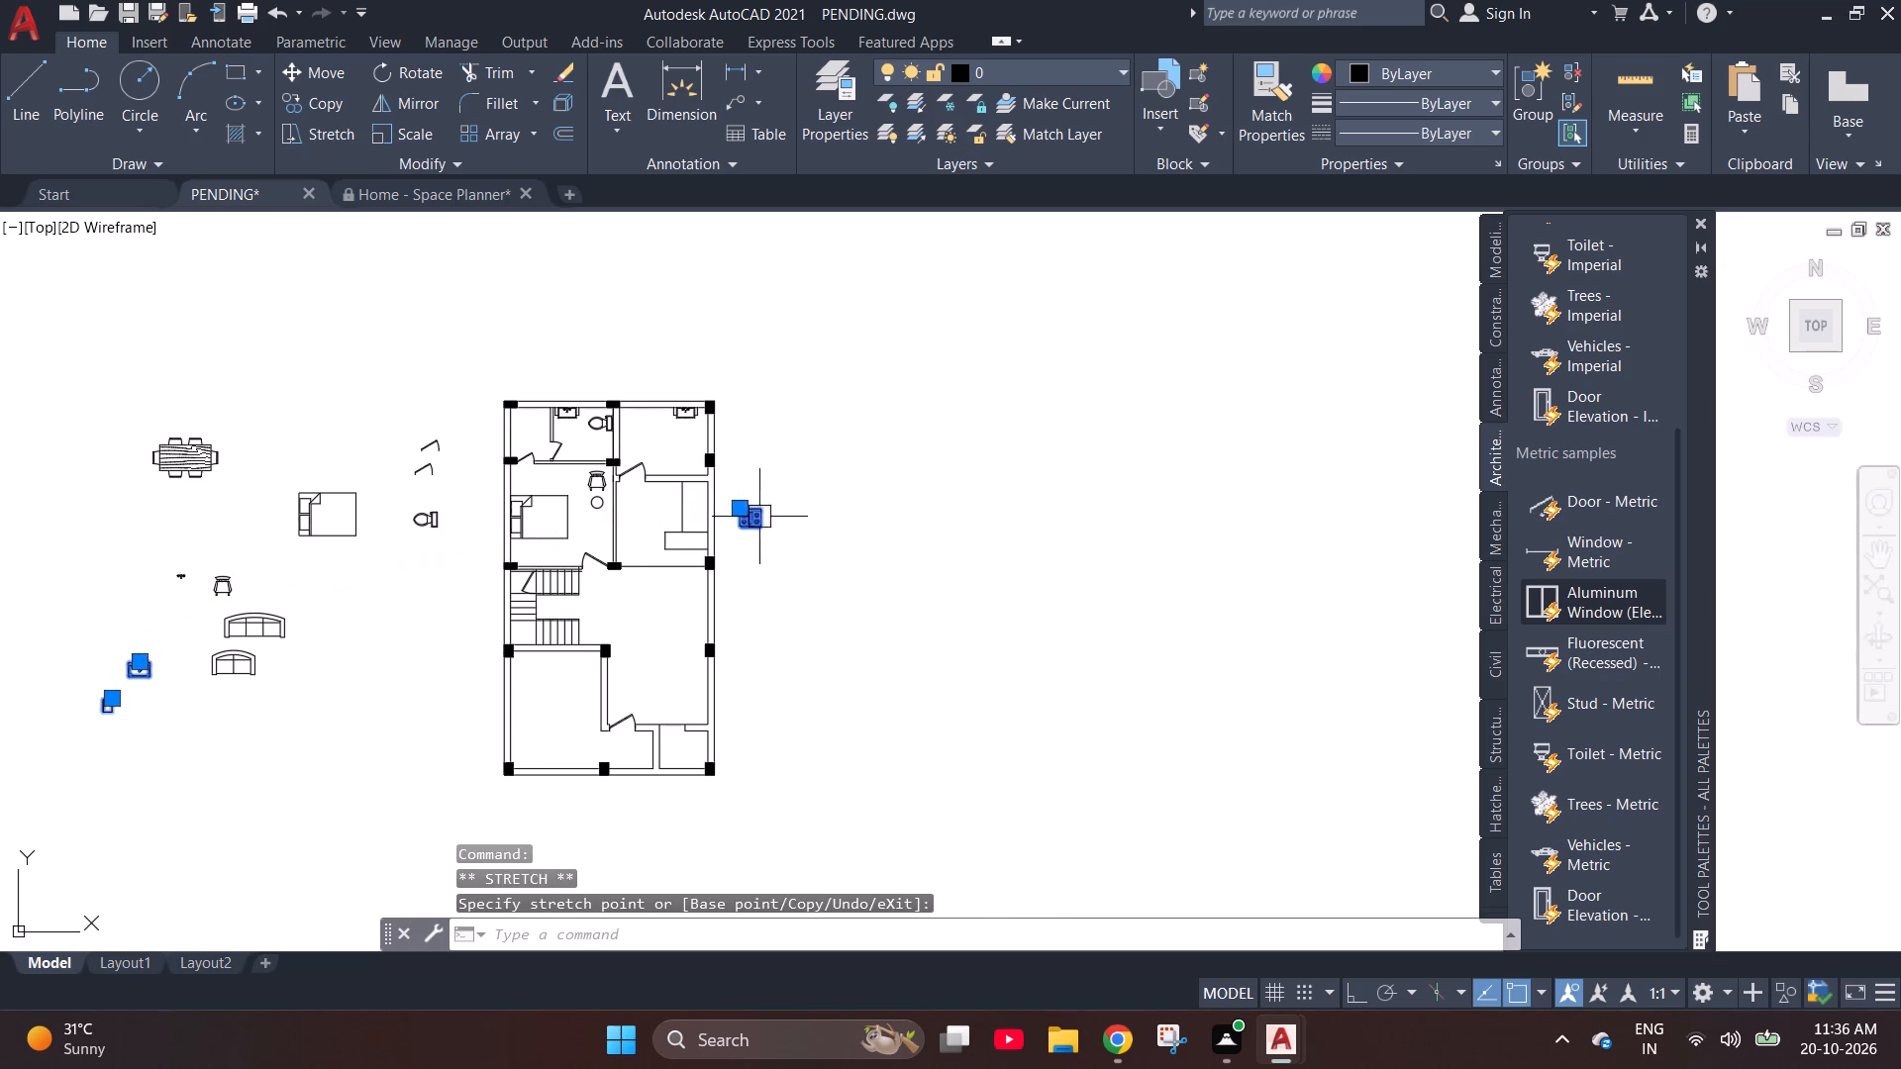
pyautogui.press('Escape')
# Copy the loose kitchen sink and the small rectangular appliance block together to the empty area beside the stove.
pyautogui.scroll(2, 768, 524)
pyautogui.scroll(2, 633, 525)
pyautogui.scroll(-2, 633, 525)
pyautogui.scroll(-2, 729, 550)
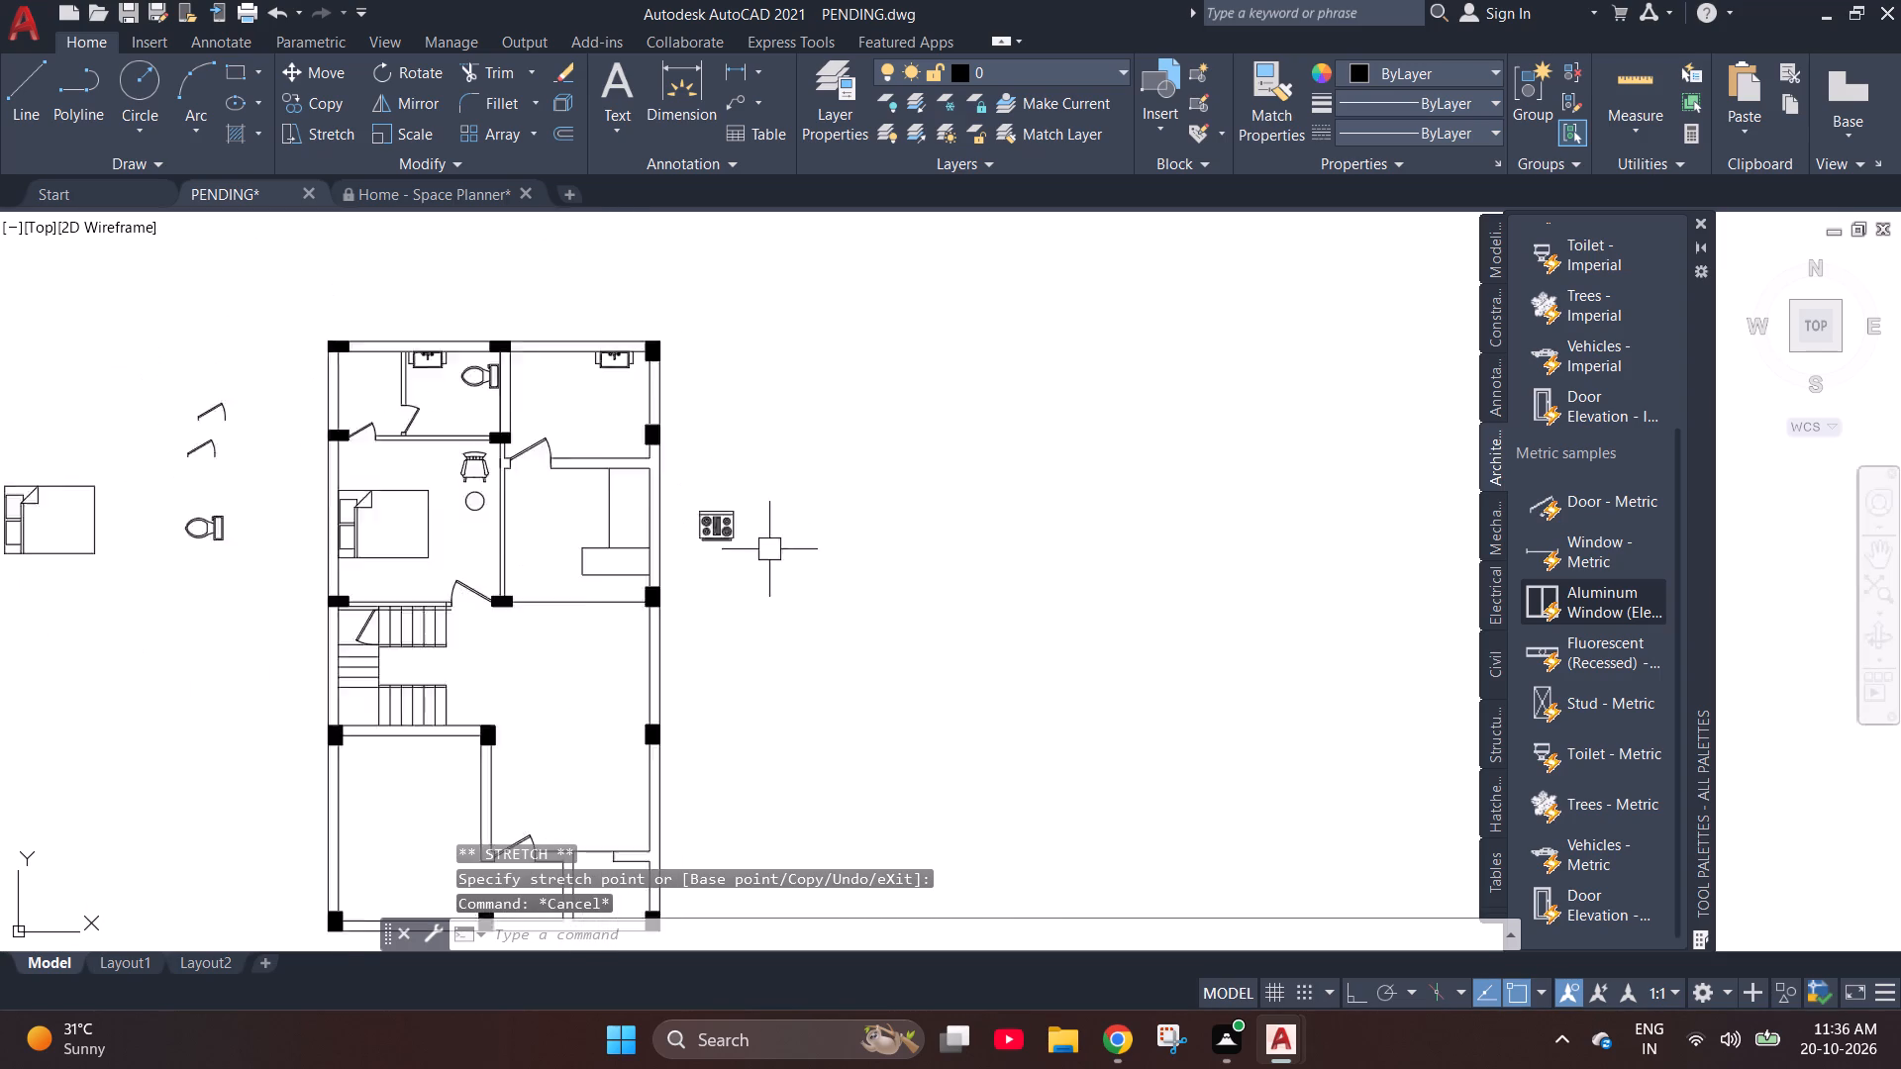
pyautogui.moveTo(172, 734); pyautogui.dragTo(165, 725)
pyautogui.click(36, 587)
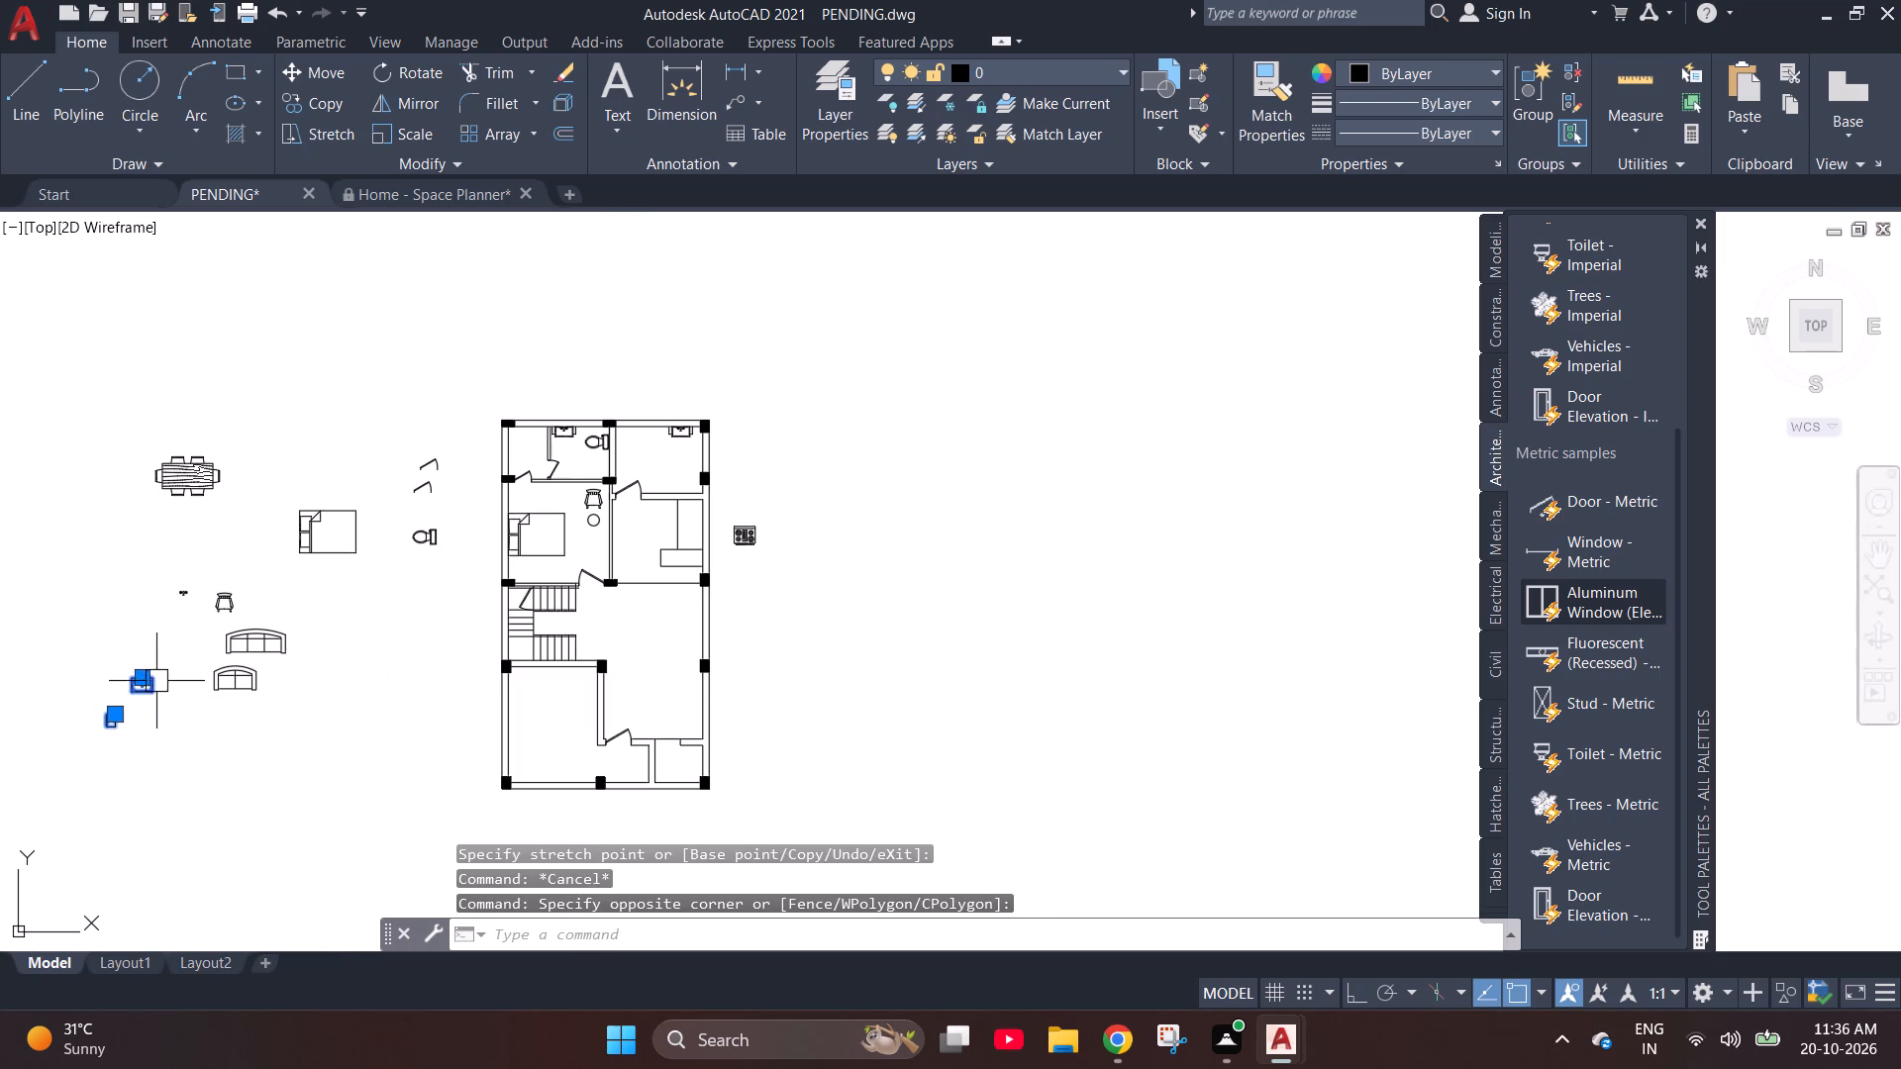
pyautogui.write('co')
pyautogui.press('Return')
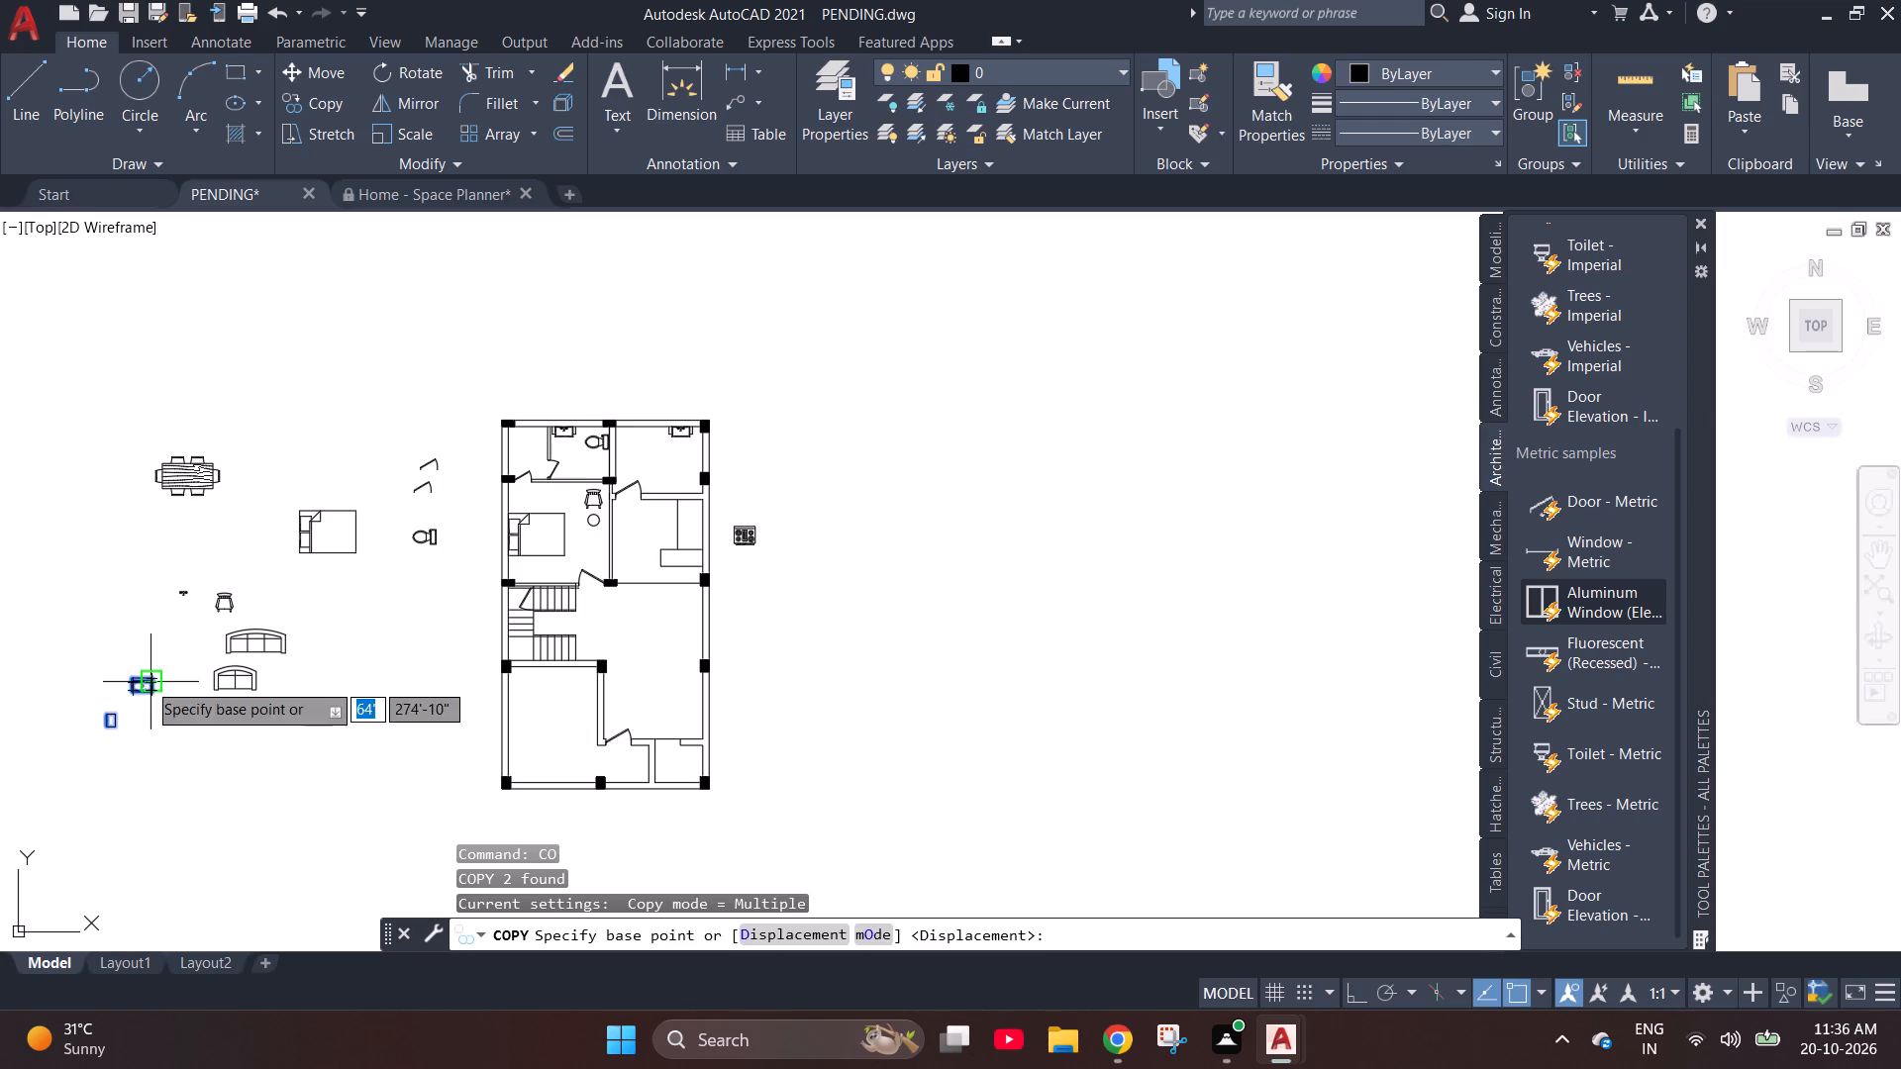
pyautogui.click(150, 676)
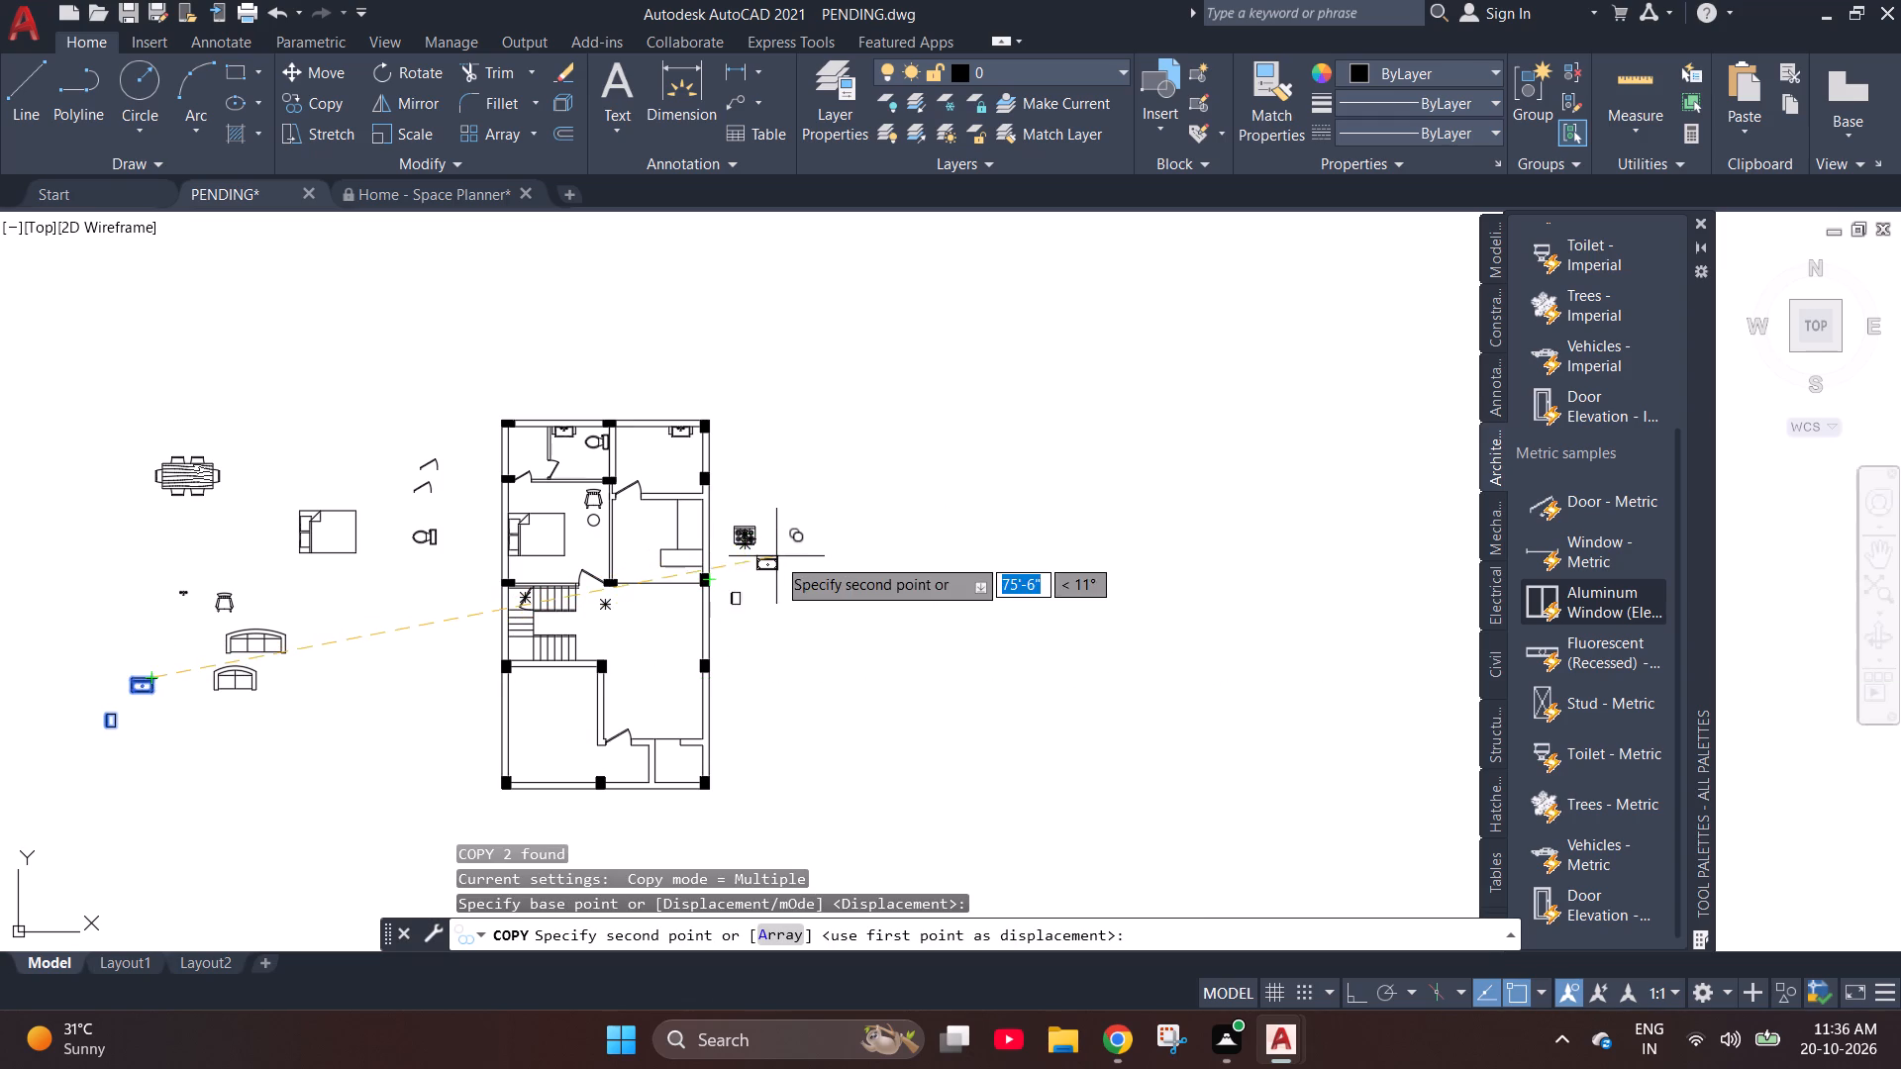
pyautogui.click(780, 547)
pyautogui.press('Escape')
# Rotate the stove to 270° about its corner grip with Ortho on, so its front faces the floor plan.
pyautogui.scroll(3, 771, 551)
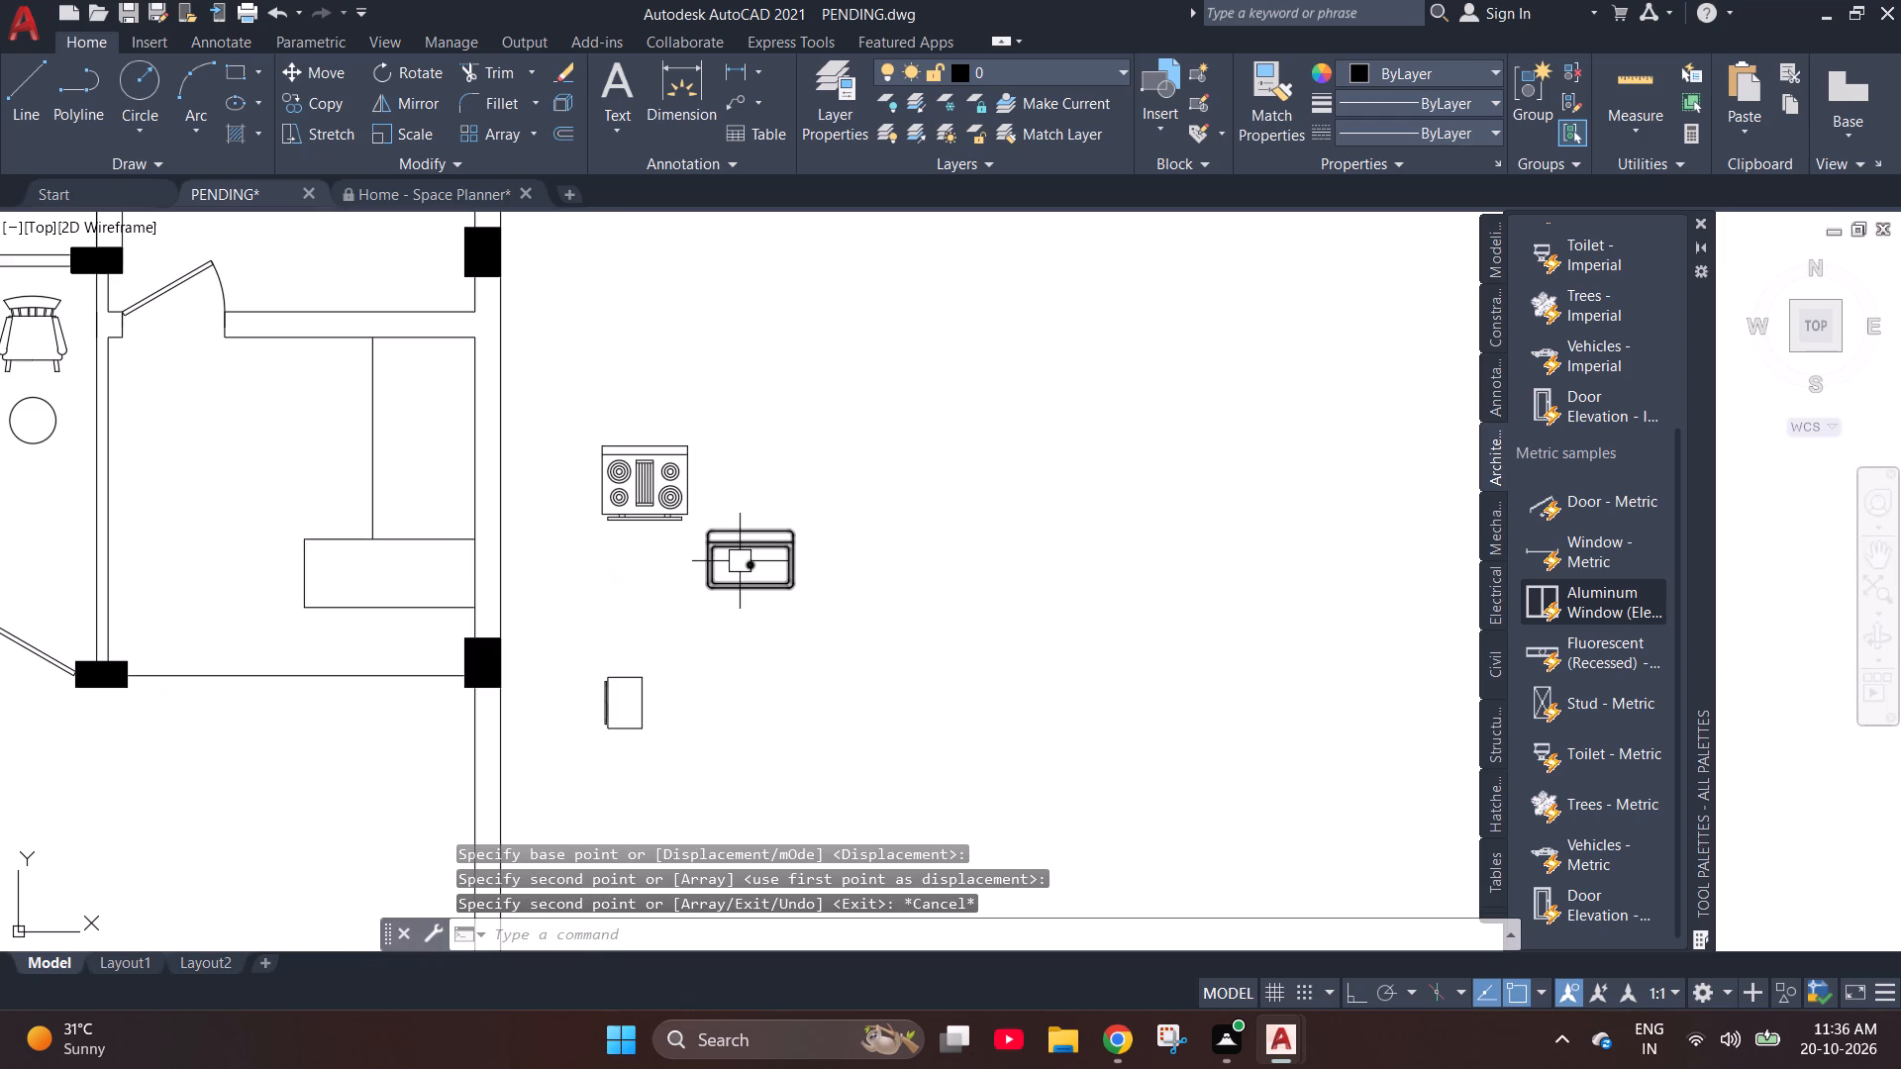
pyautogui.click(633, 483)
pyautogui.click(607, 445)
pyautogui.rightClick(607, 445)
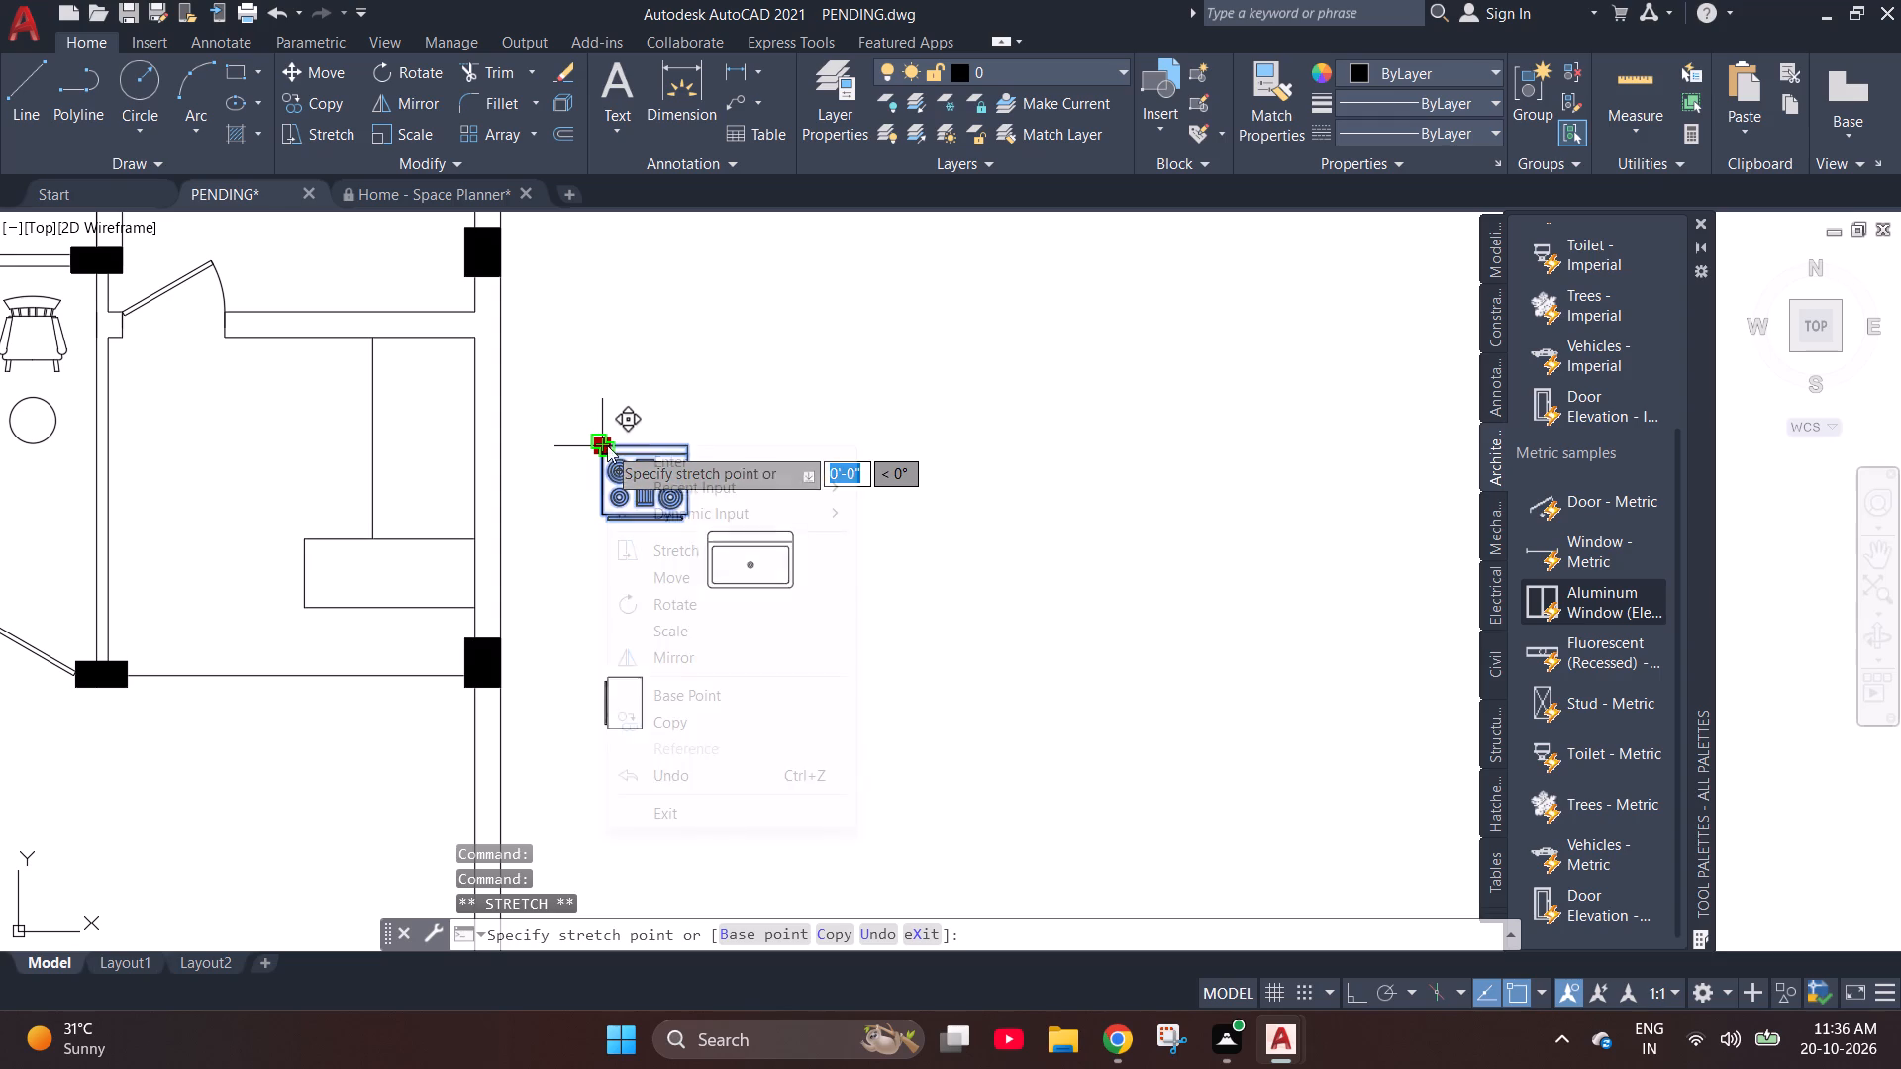
pyautogui.click(686, 606)
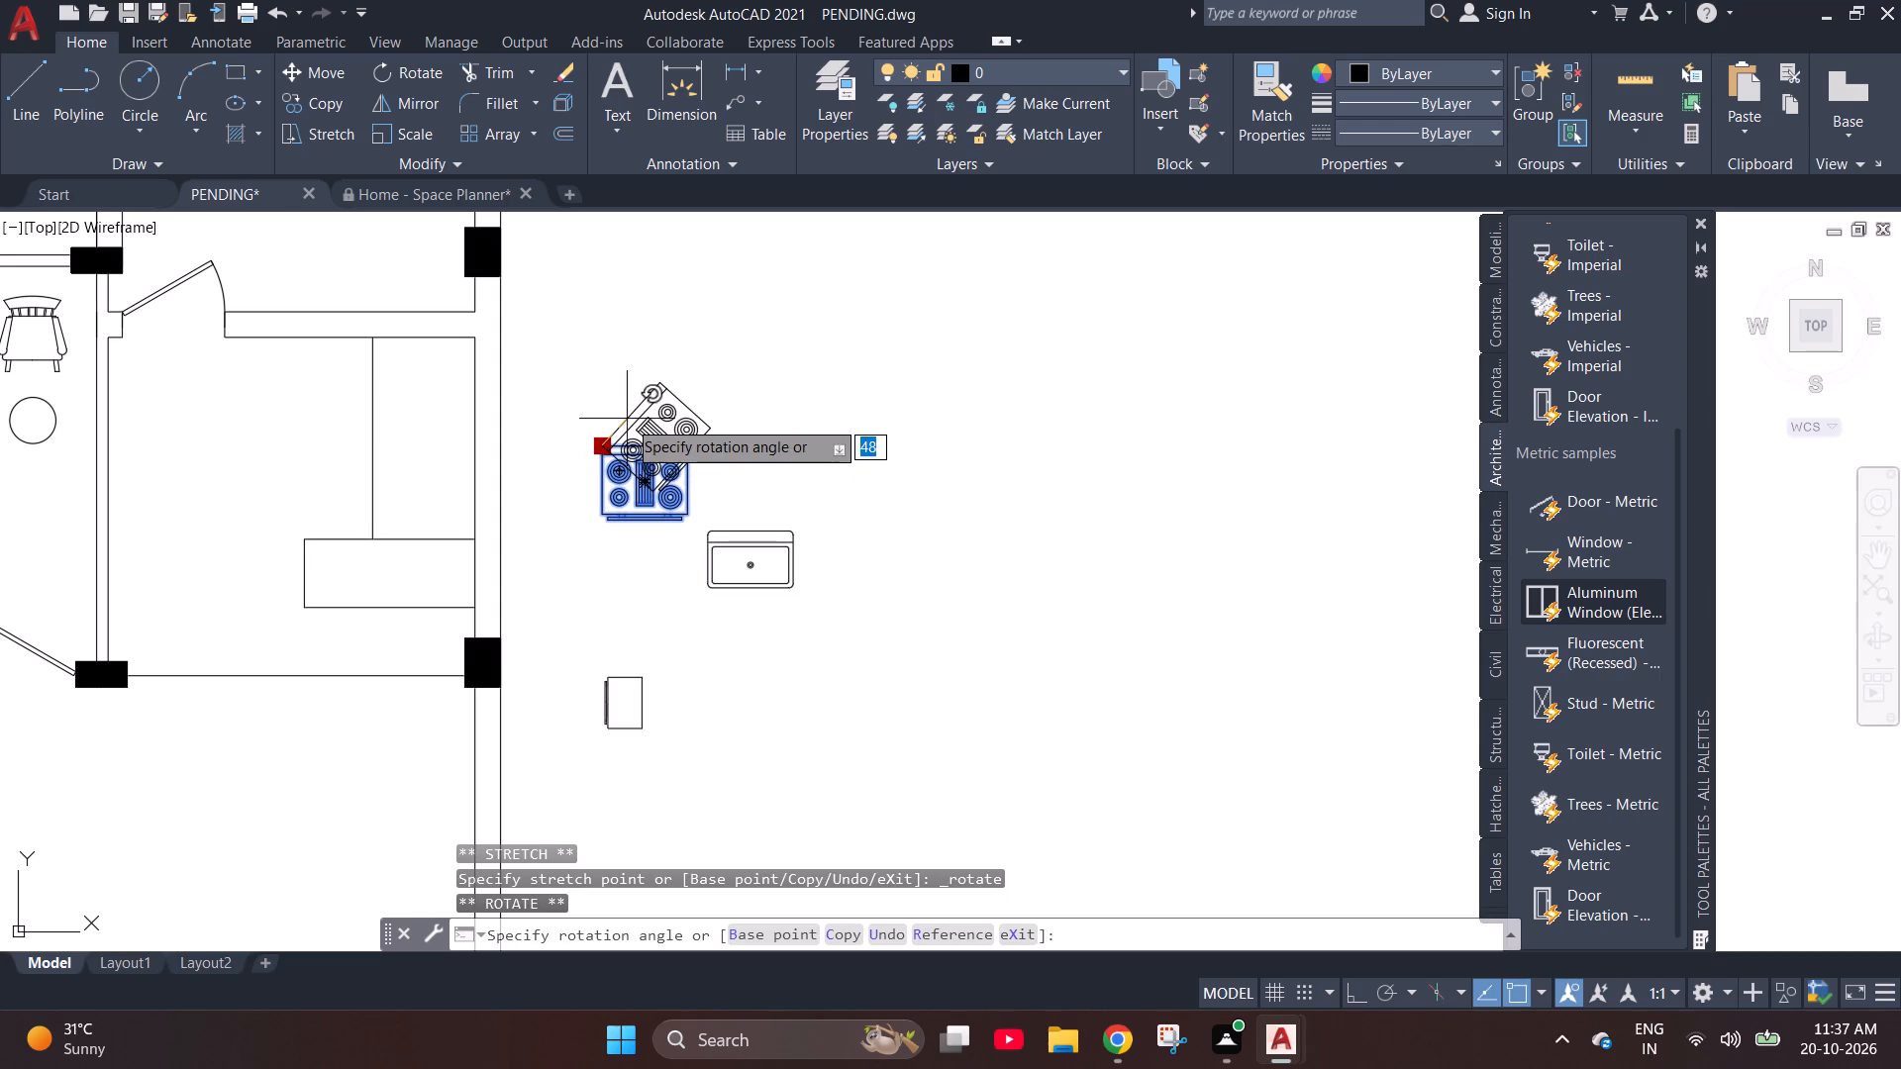
pyautogui.press('F8')
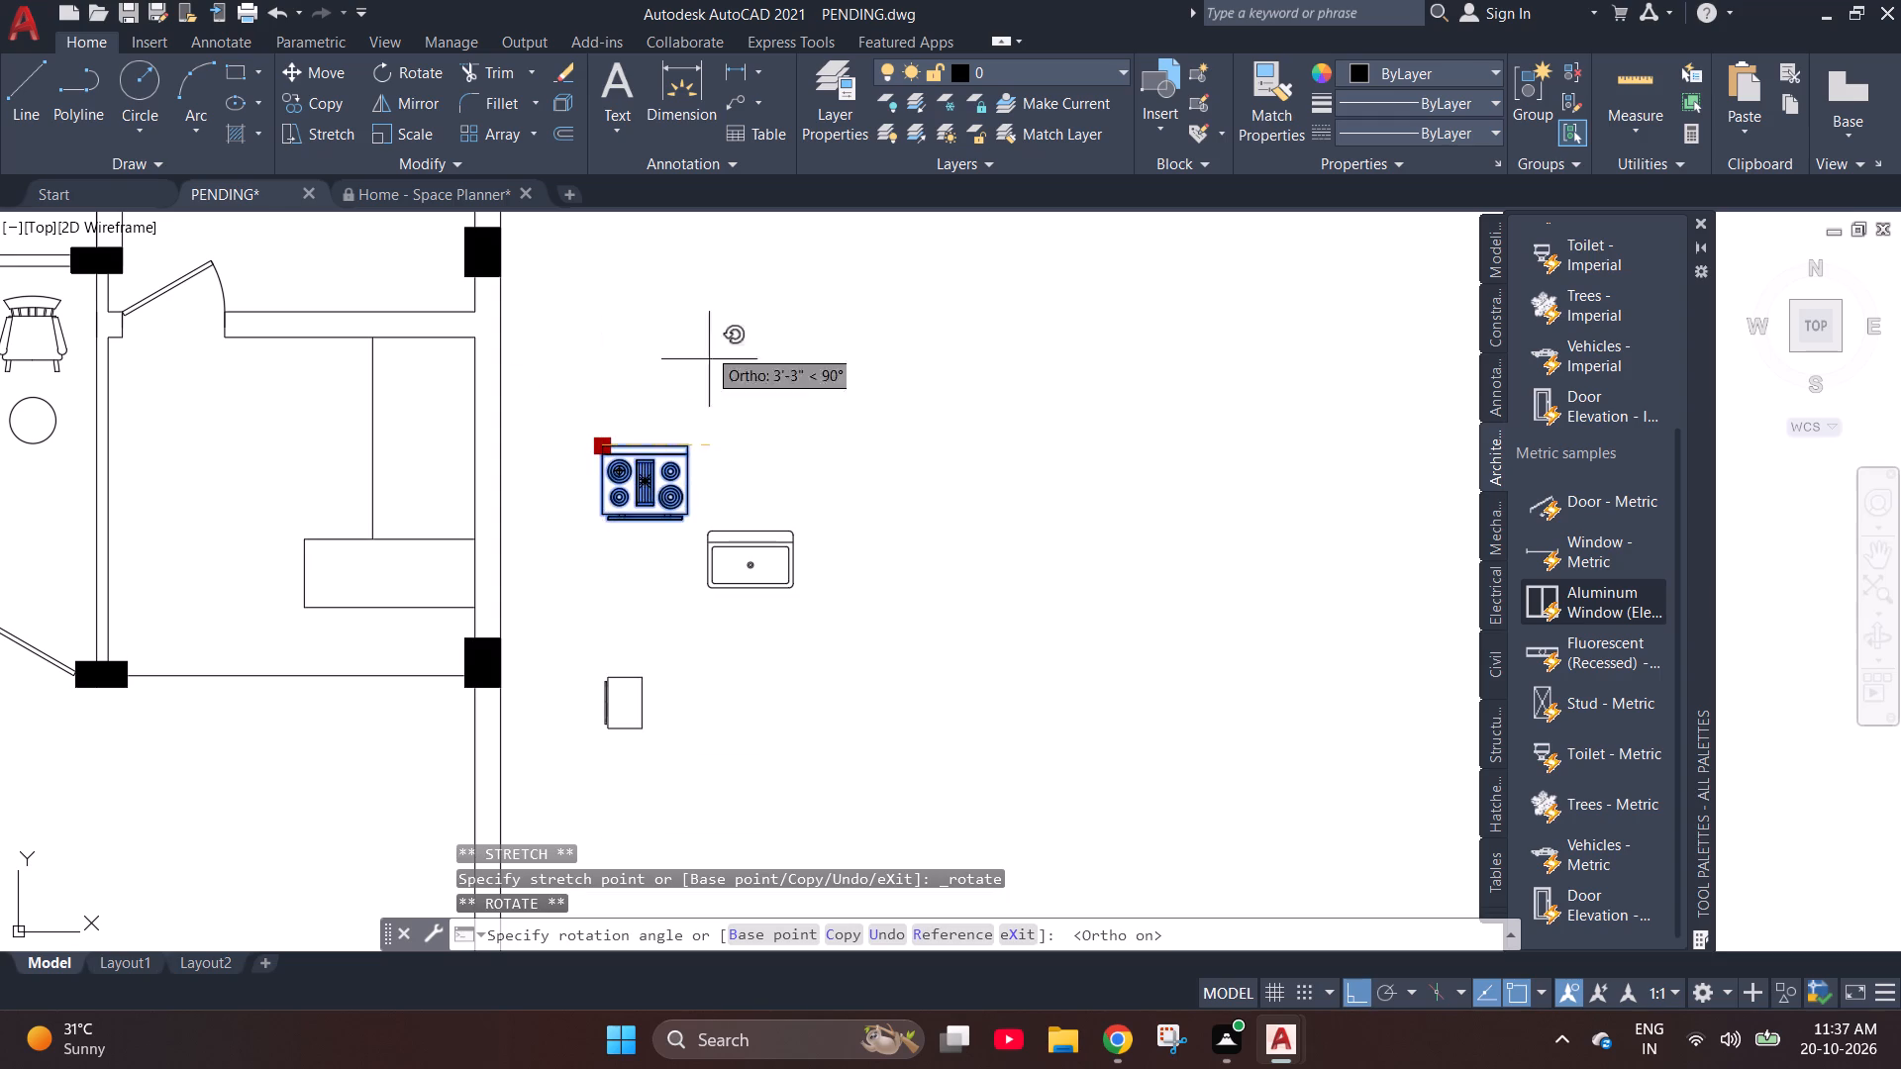
pyautogui.click(579, 636)
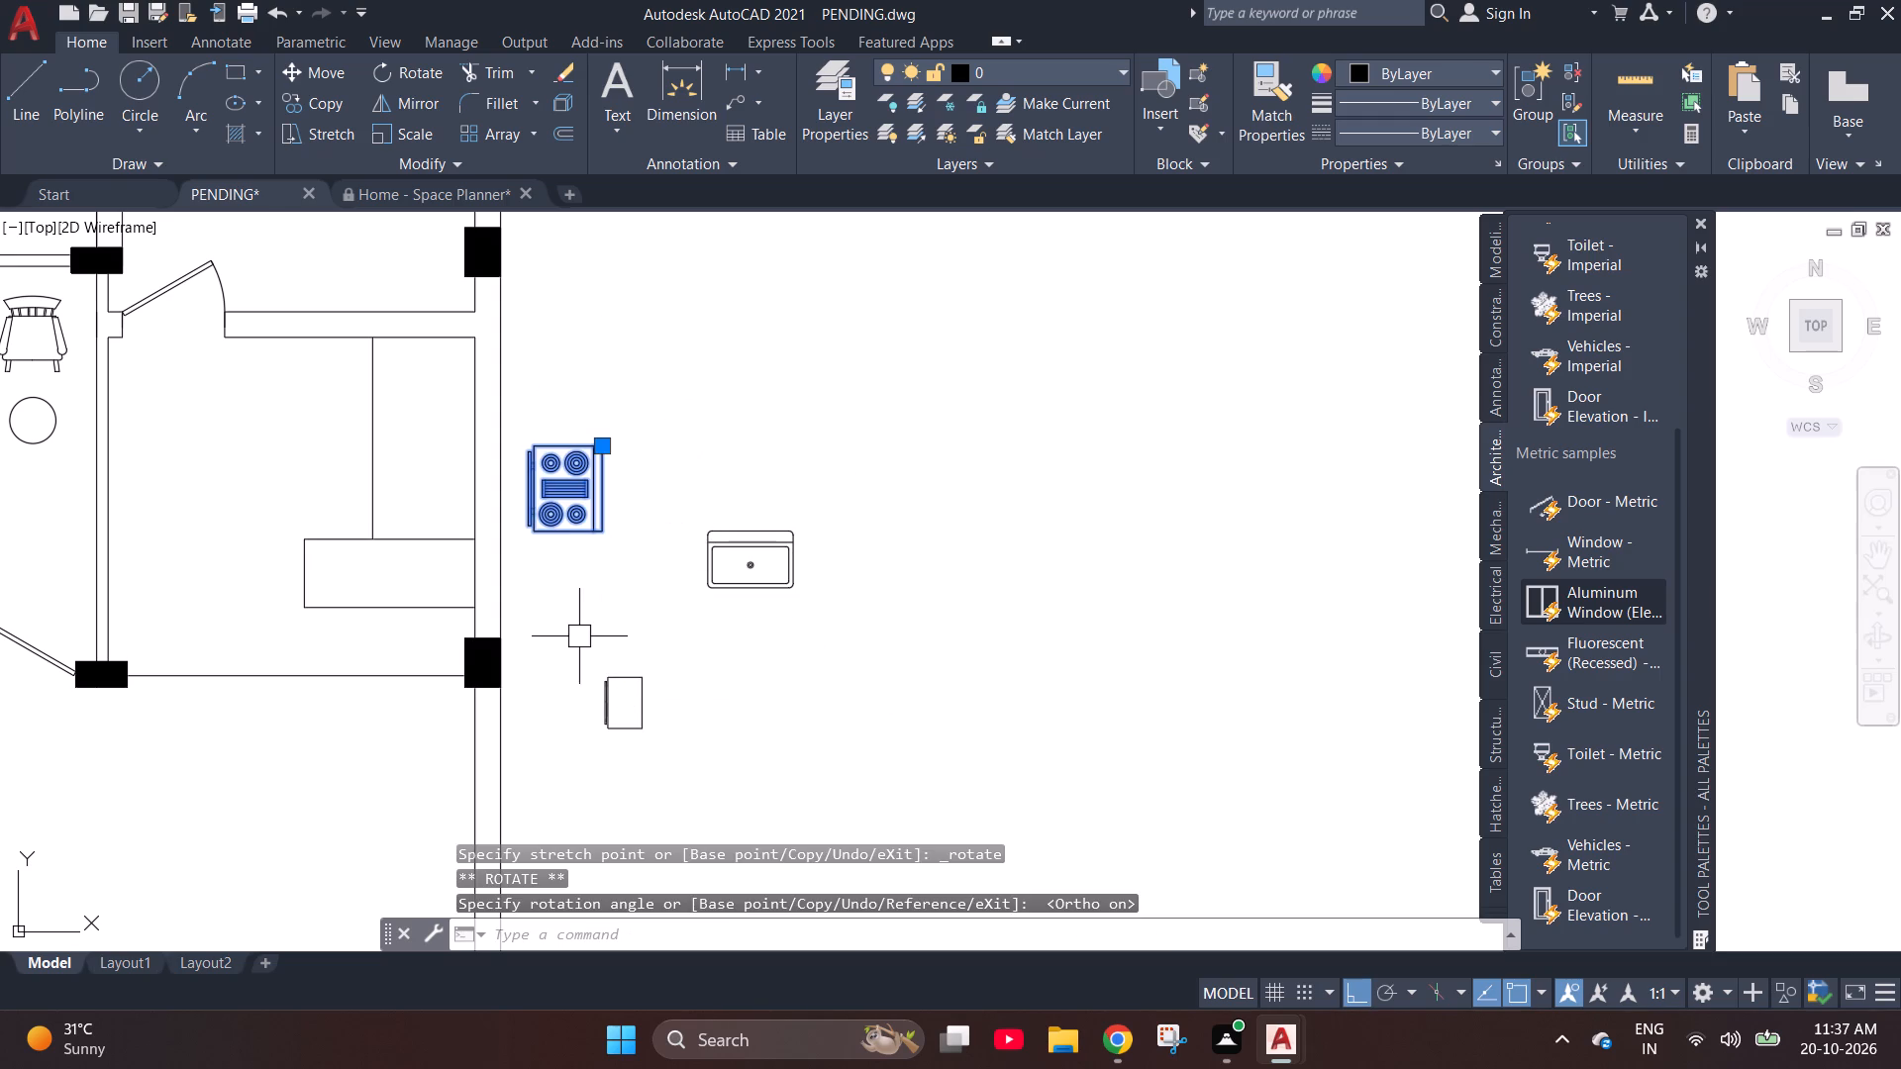
pyautogui.click(643, 688)
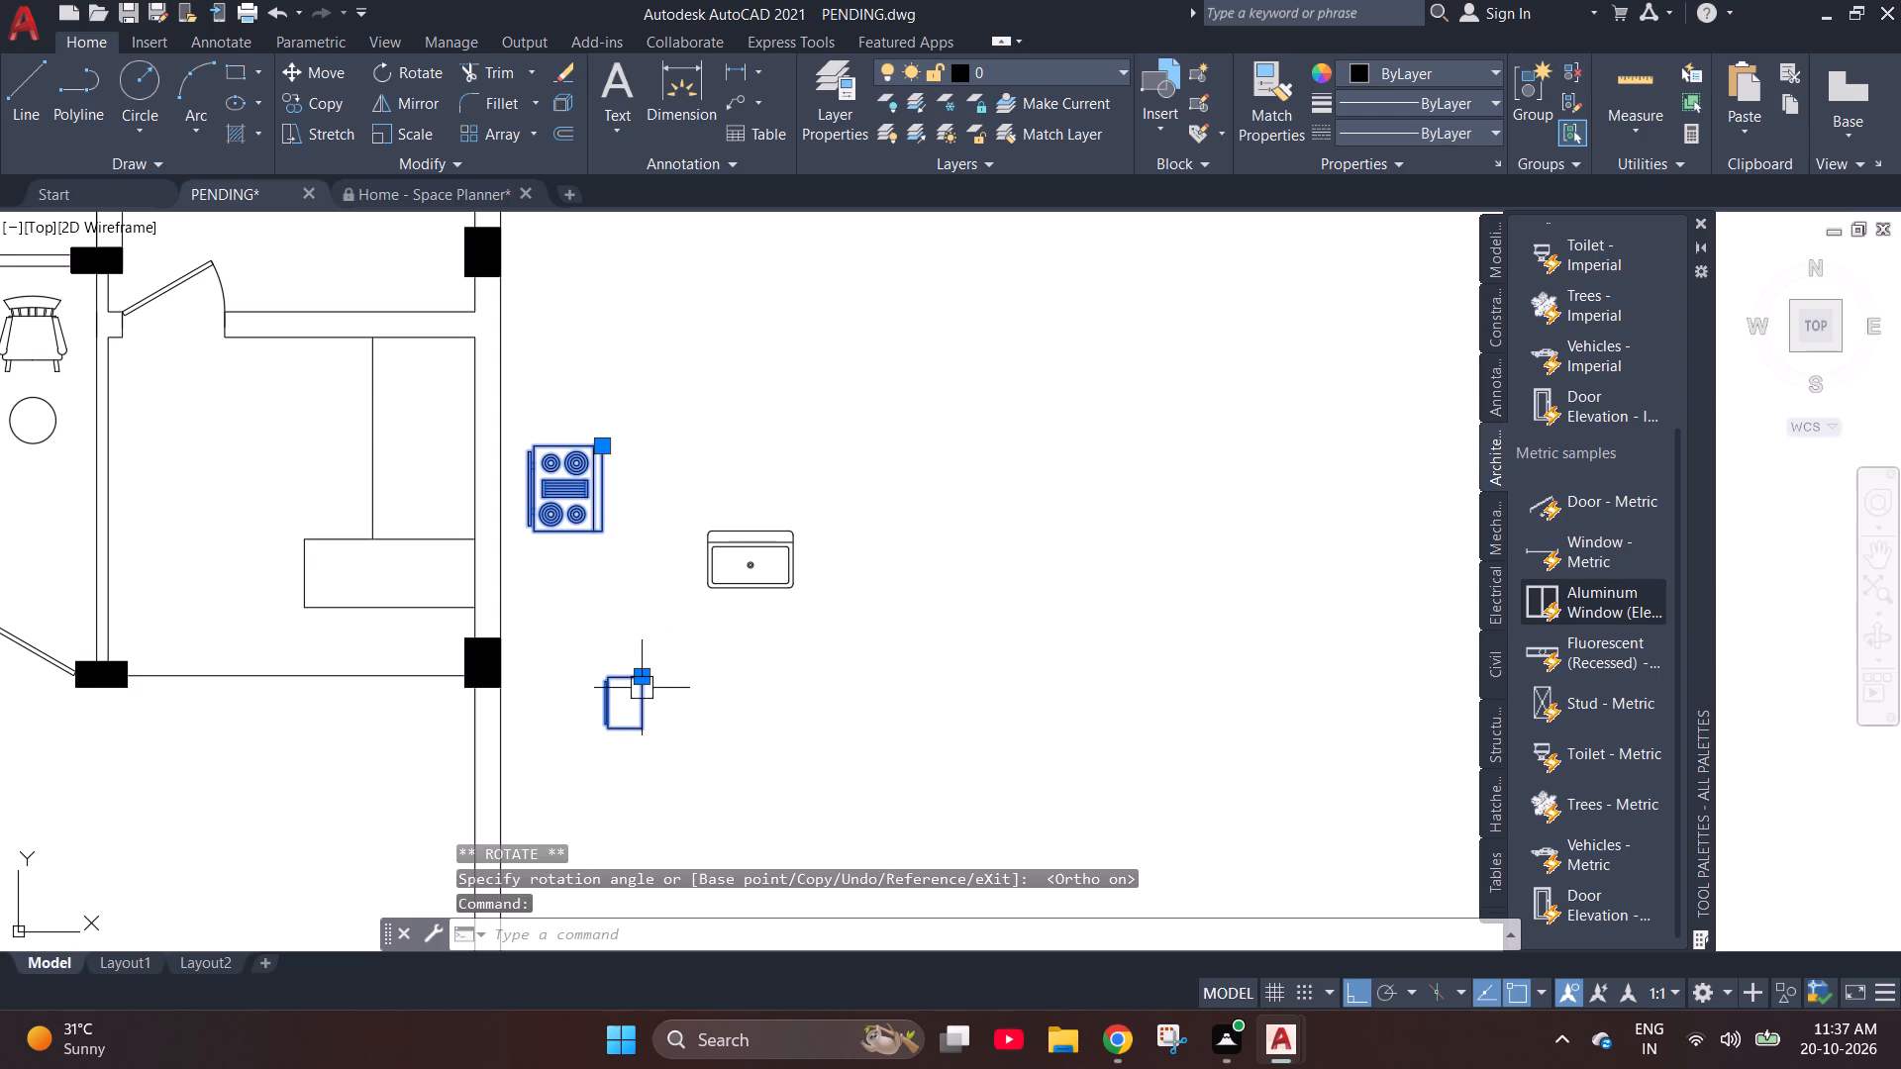
pyautogui.press('Escape')
# Rotate the copied small rectangular appliance block 180° about its lower corner on the side away from the floor plan.
pyautogui.click(640, 688)
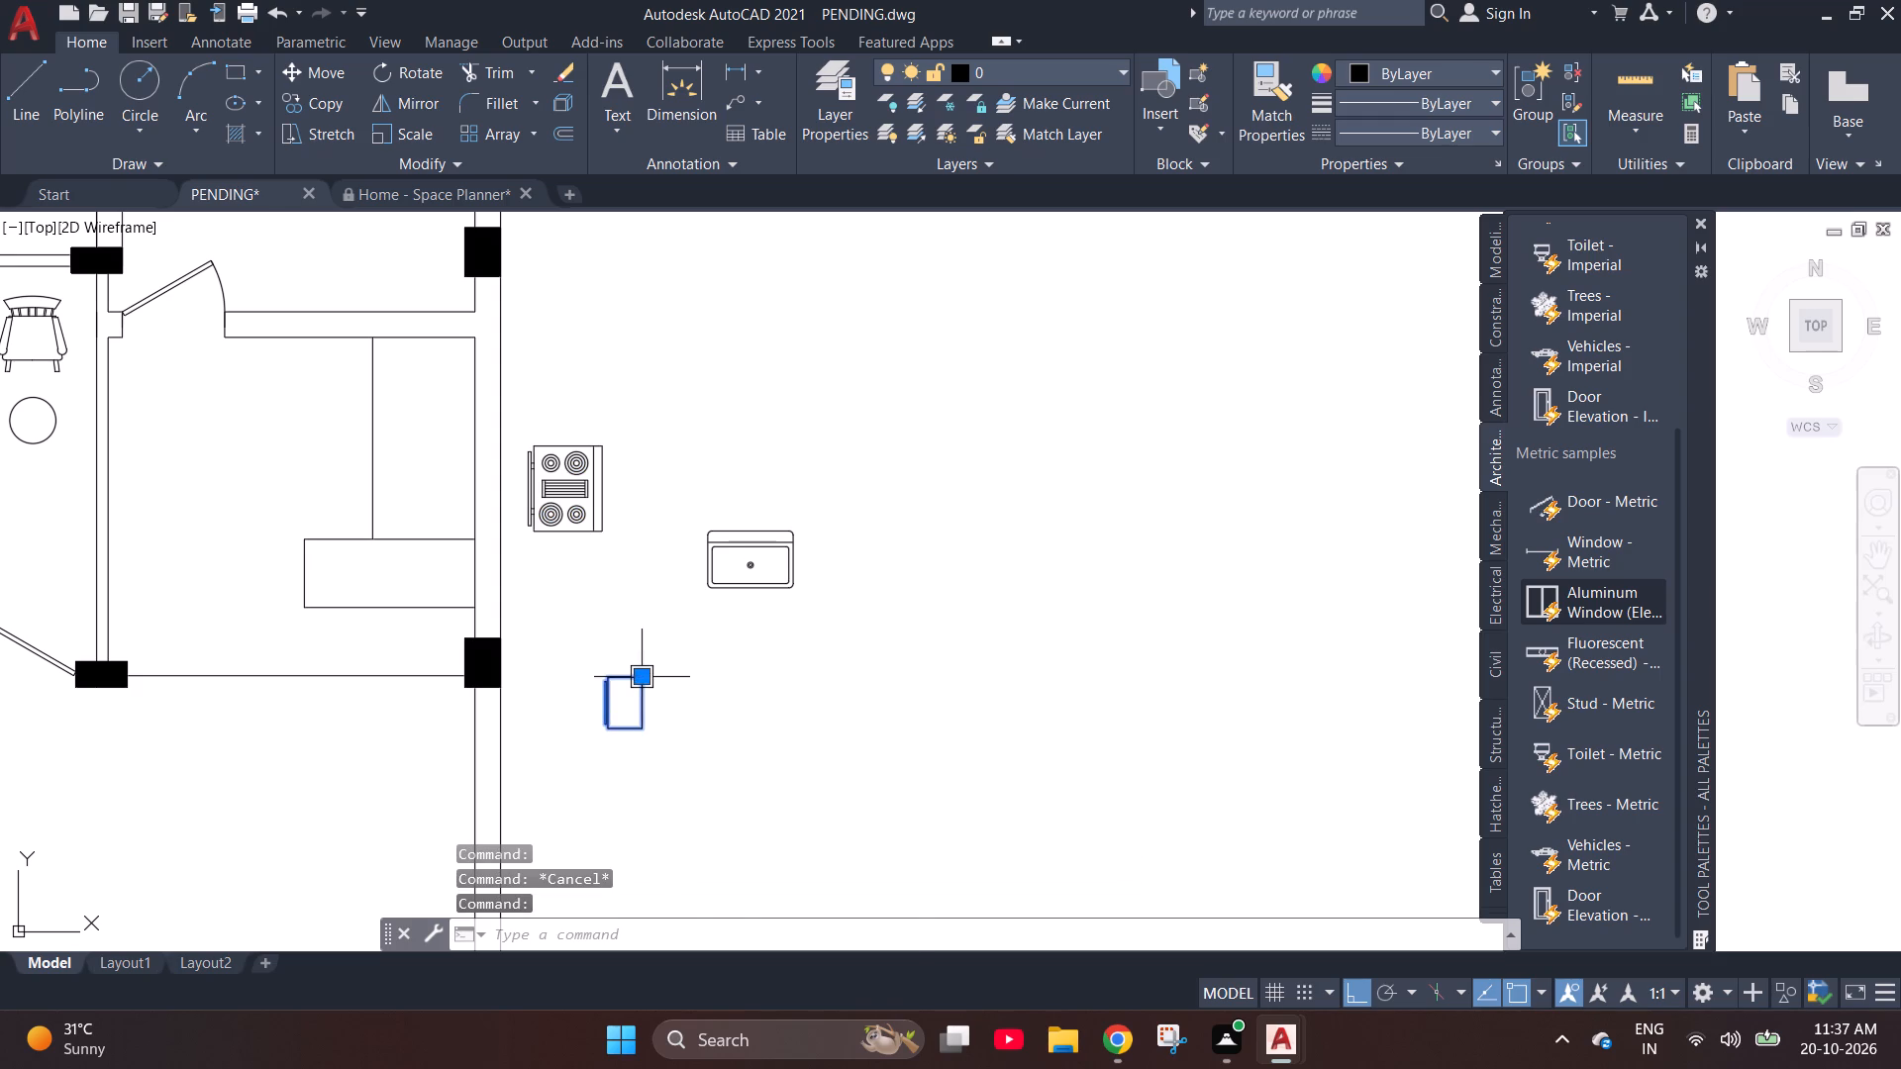
pyautogui.rightClick(642, 675)
pyautogui.click(709, 667)
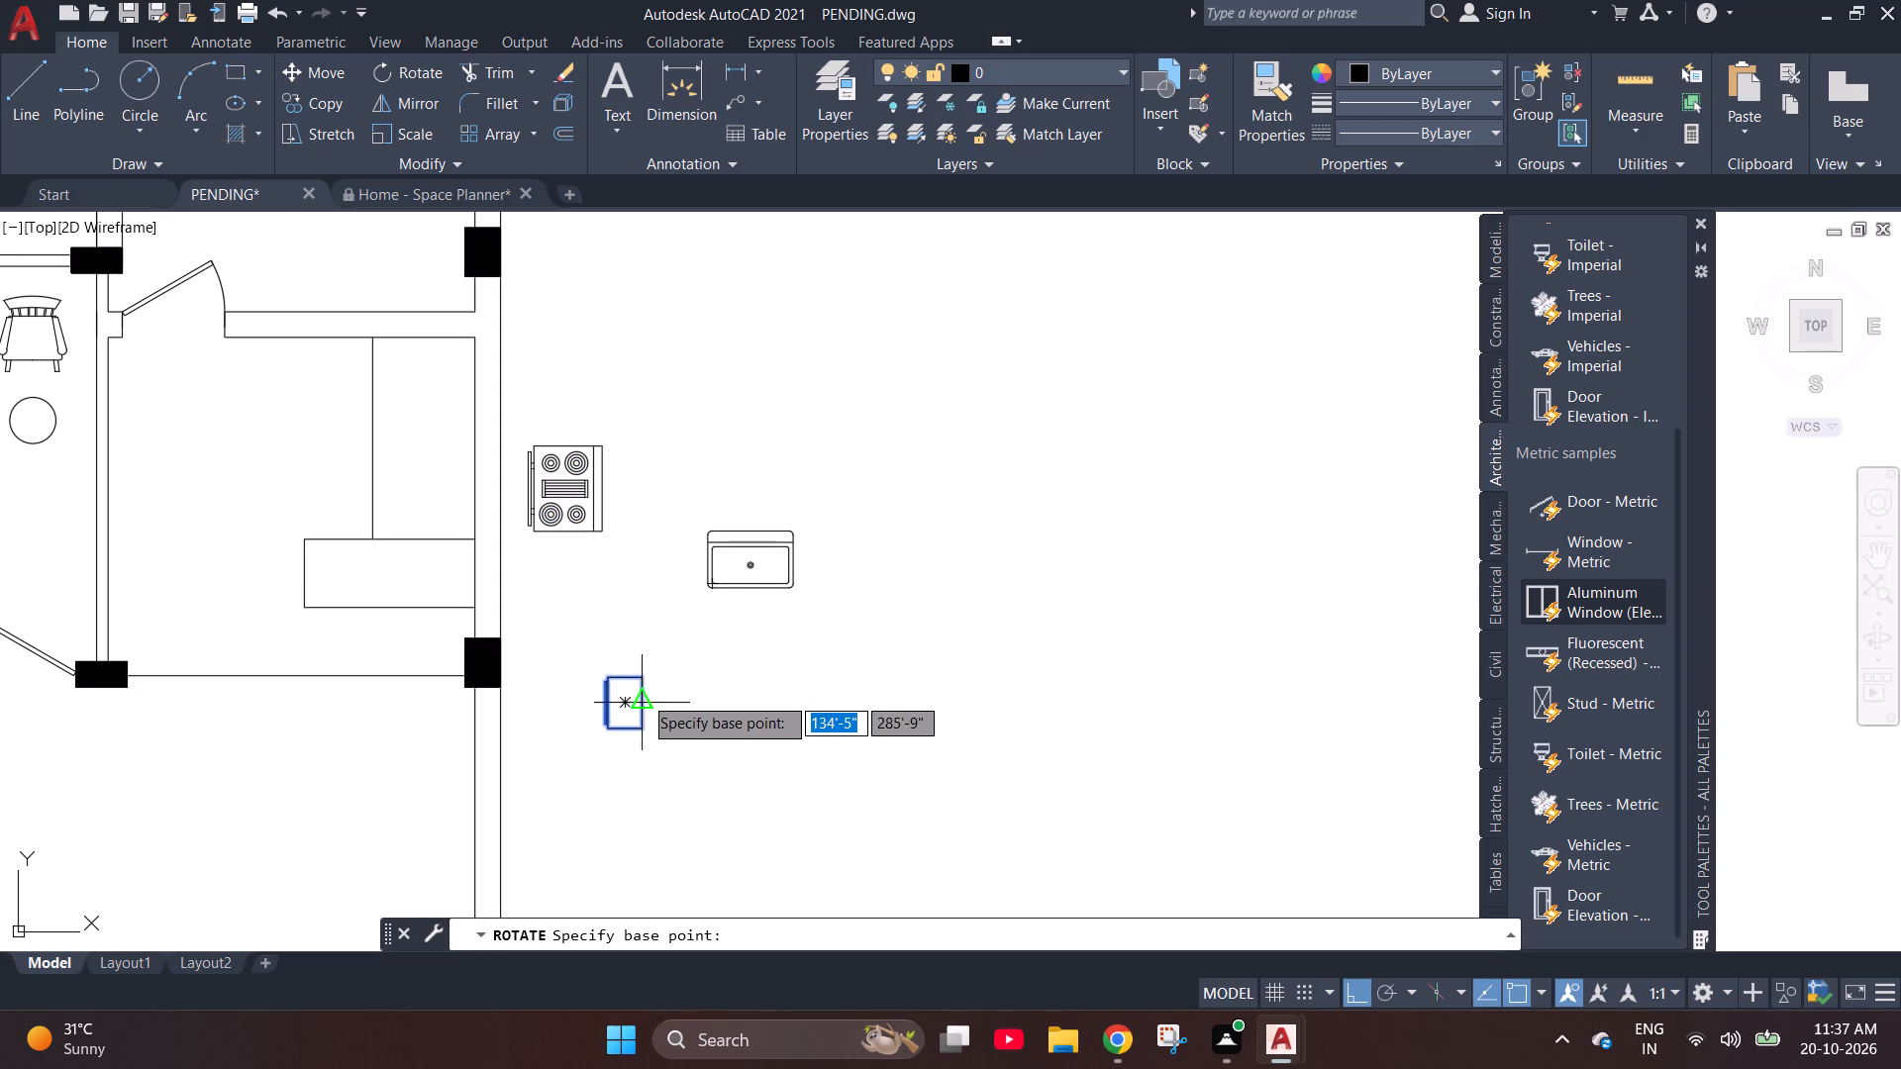
pyautogui.click(644, 722)
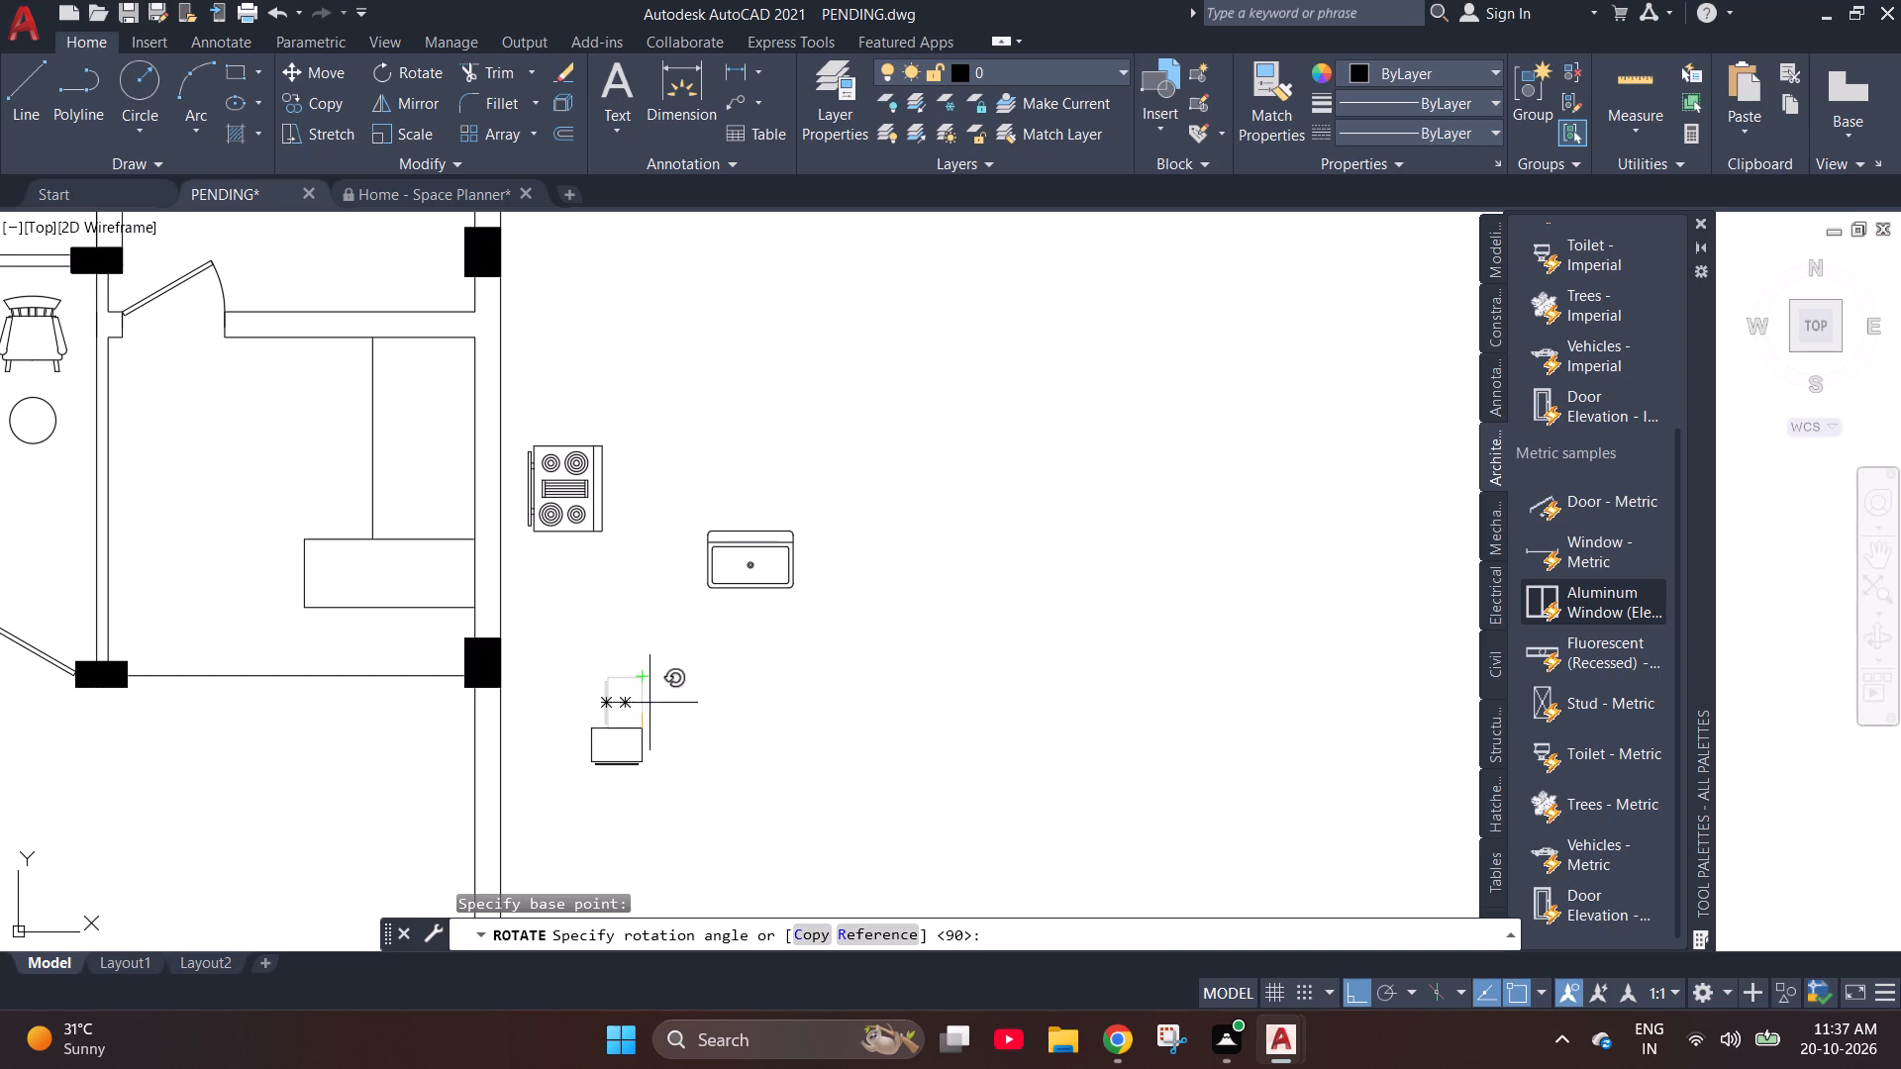
pyautogui.click(550, 732)
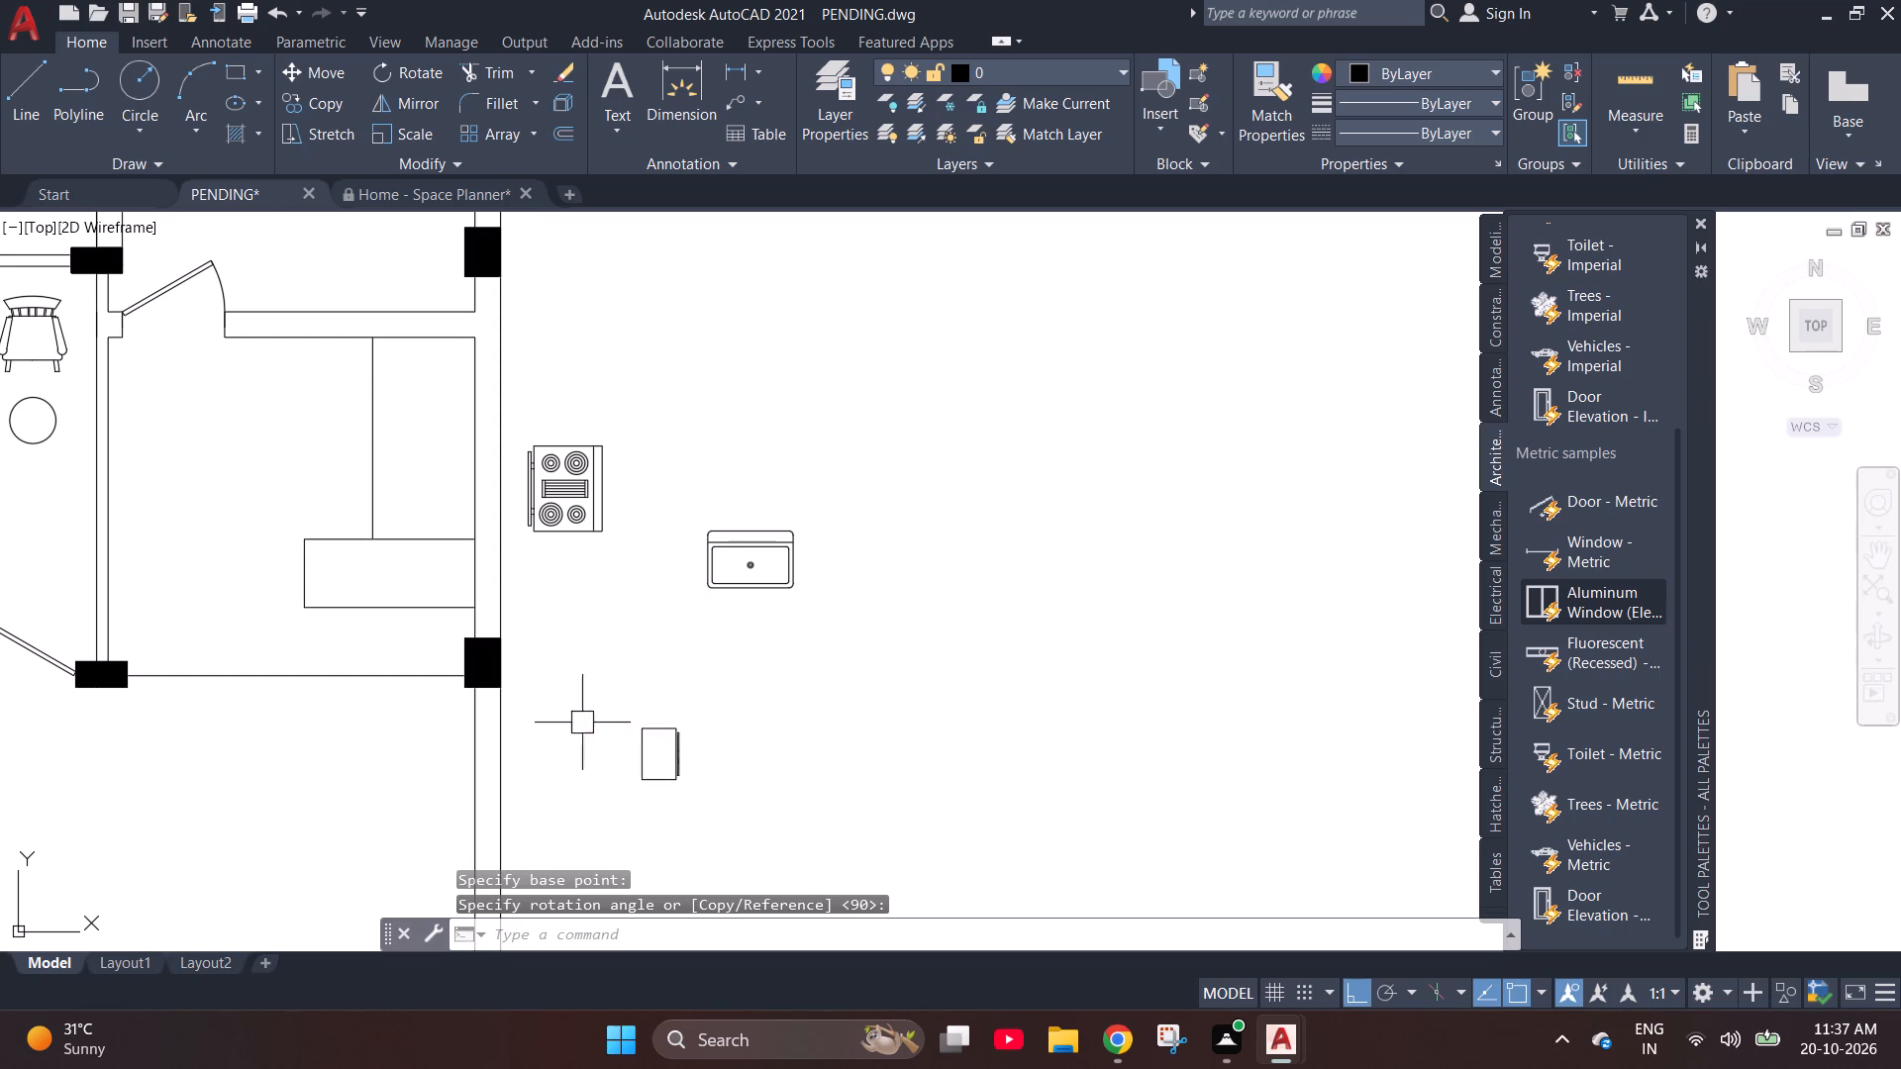
pyautogui.press('Escape')
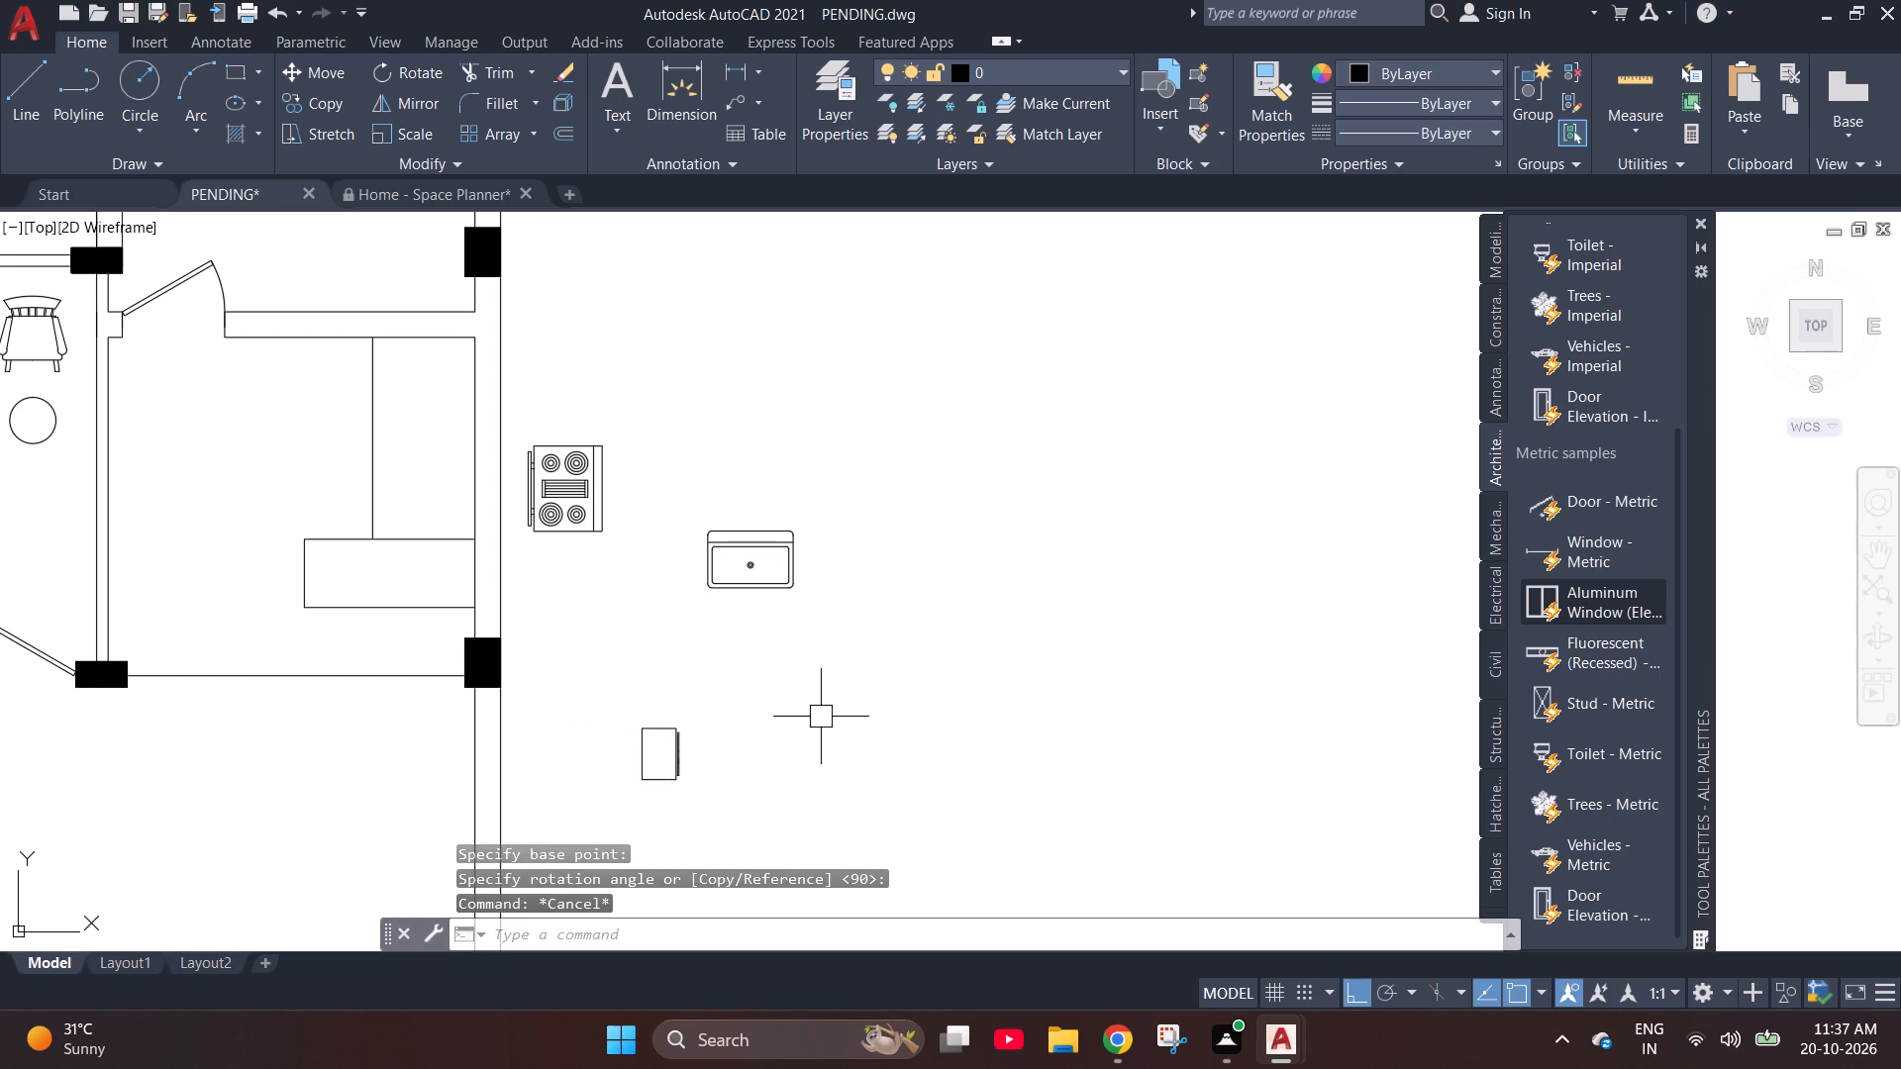
# Rotate the copied kitchen sink to 270° about its back-edge midpoint grip.
pyautogui.click(797, 610)
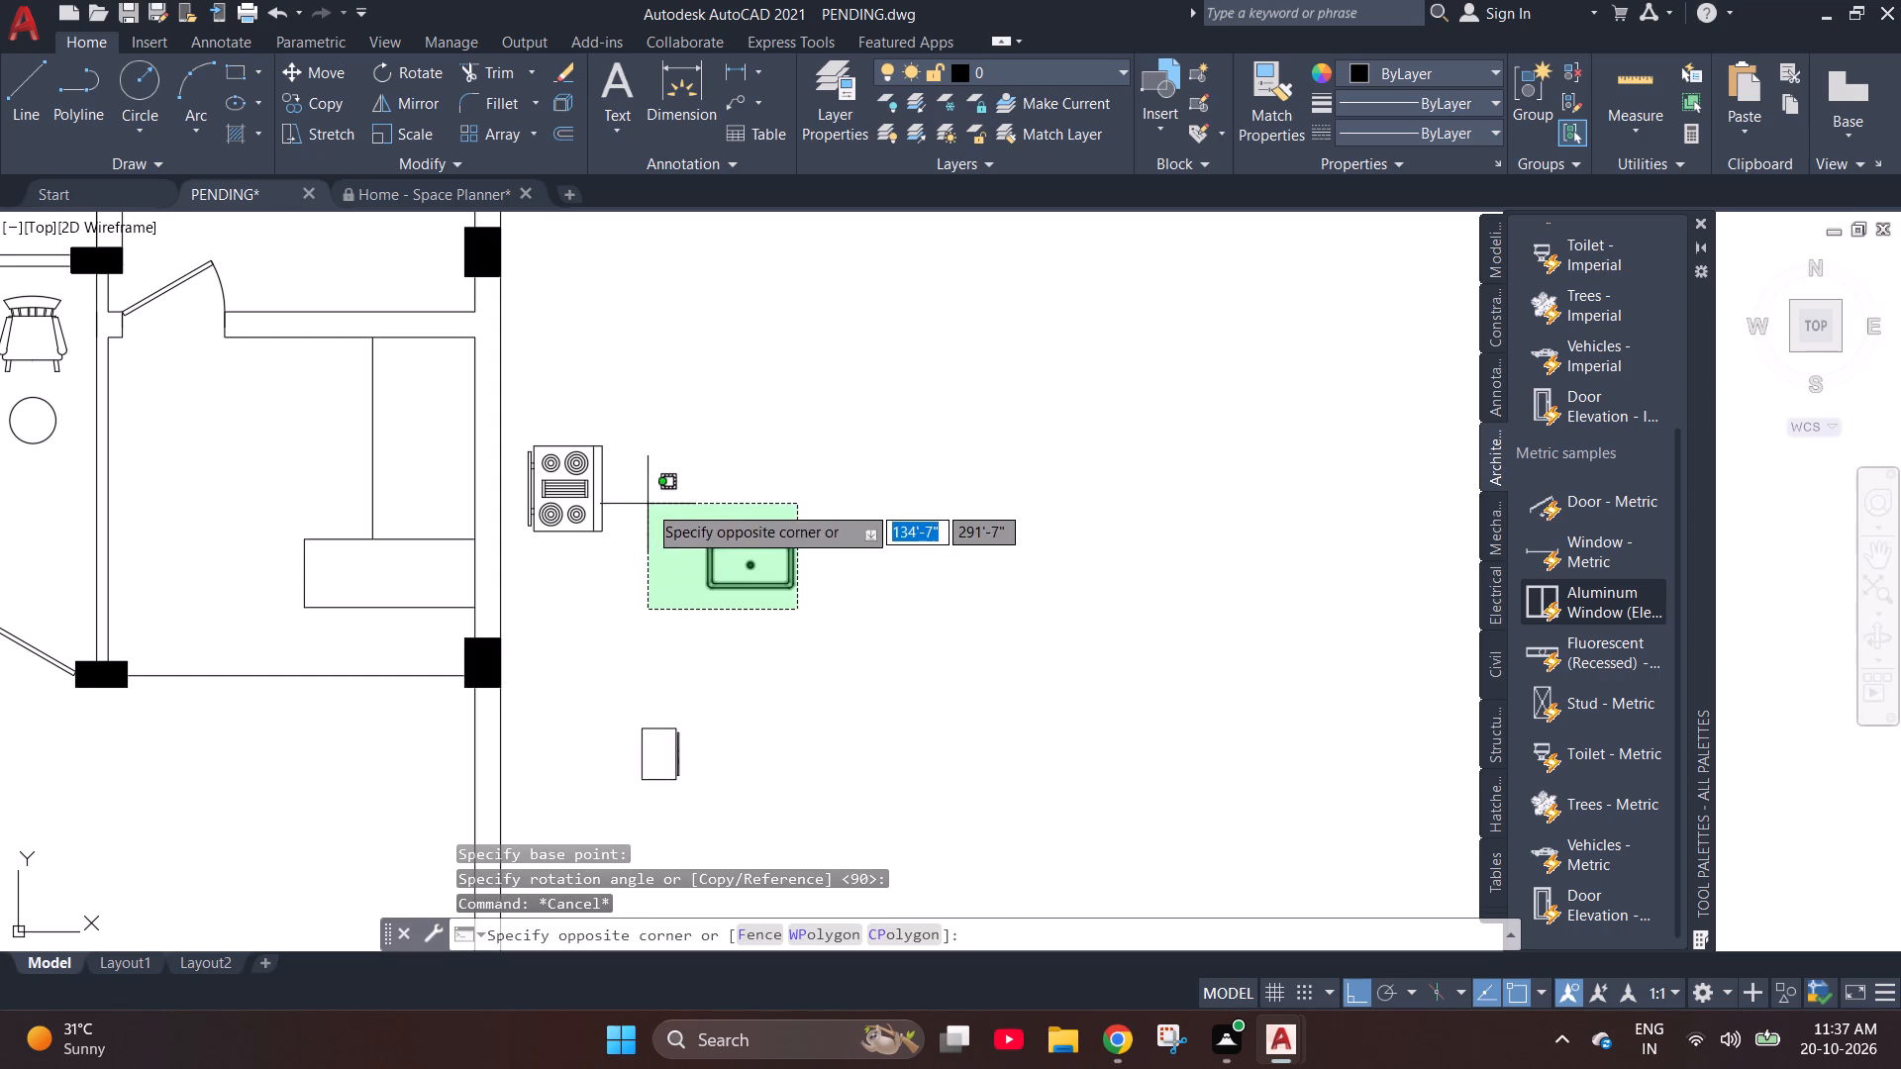
pyautogui.click(669, 497)
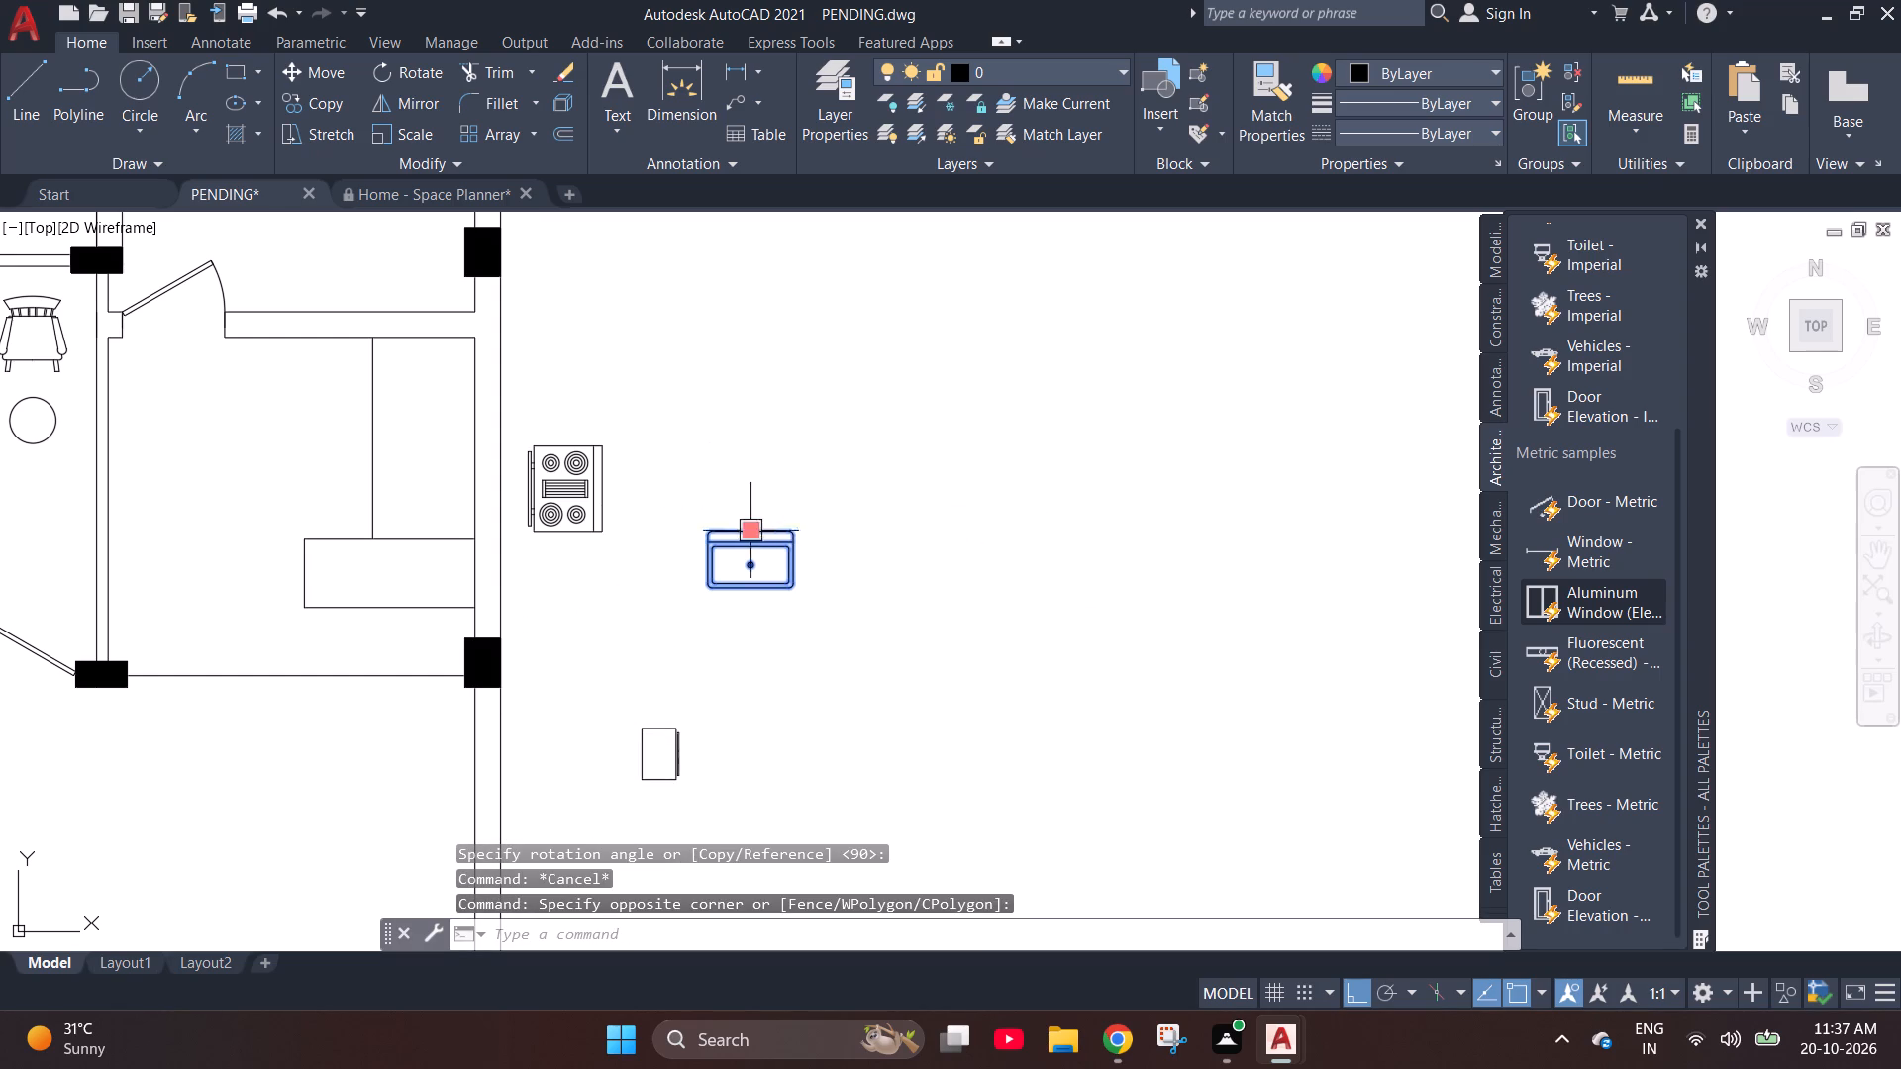
pyautogui.click(756, 525)
pyautogui.rightClick(756, 525)
pyautogui.click(842, 692)
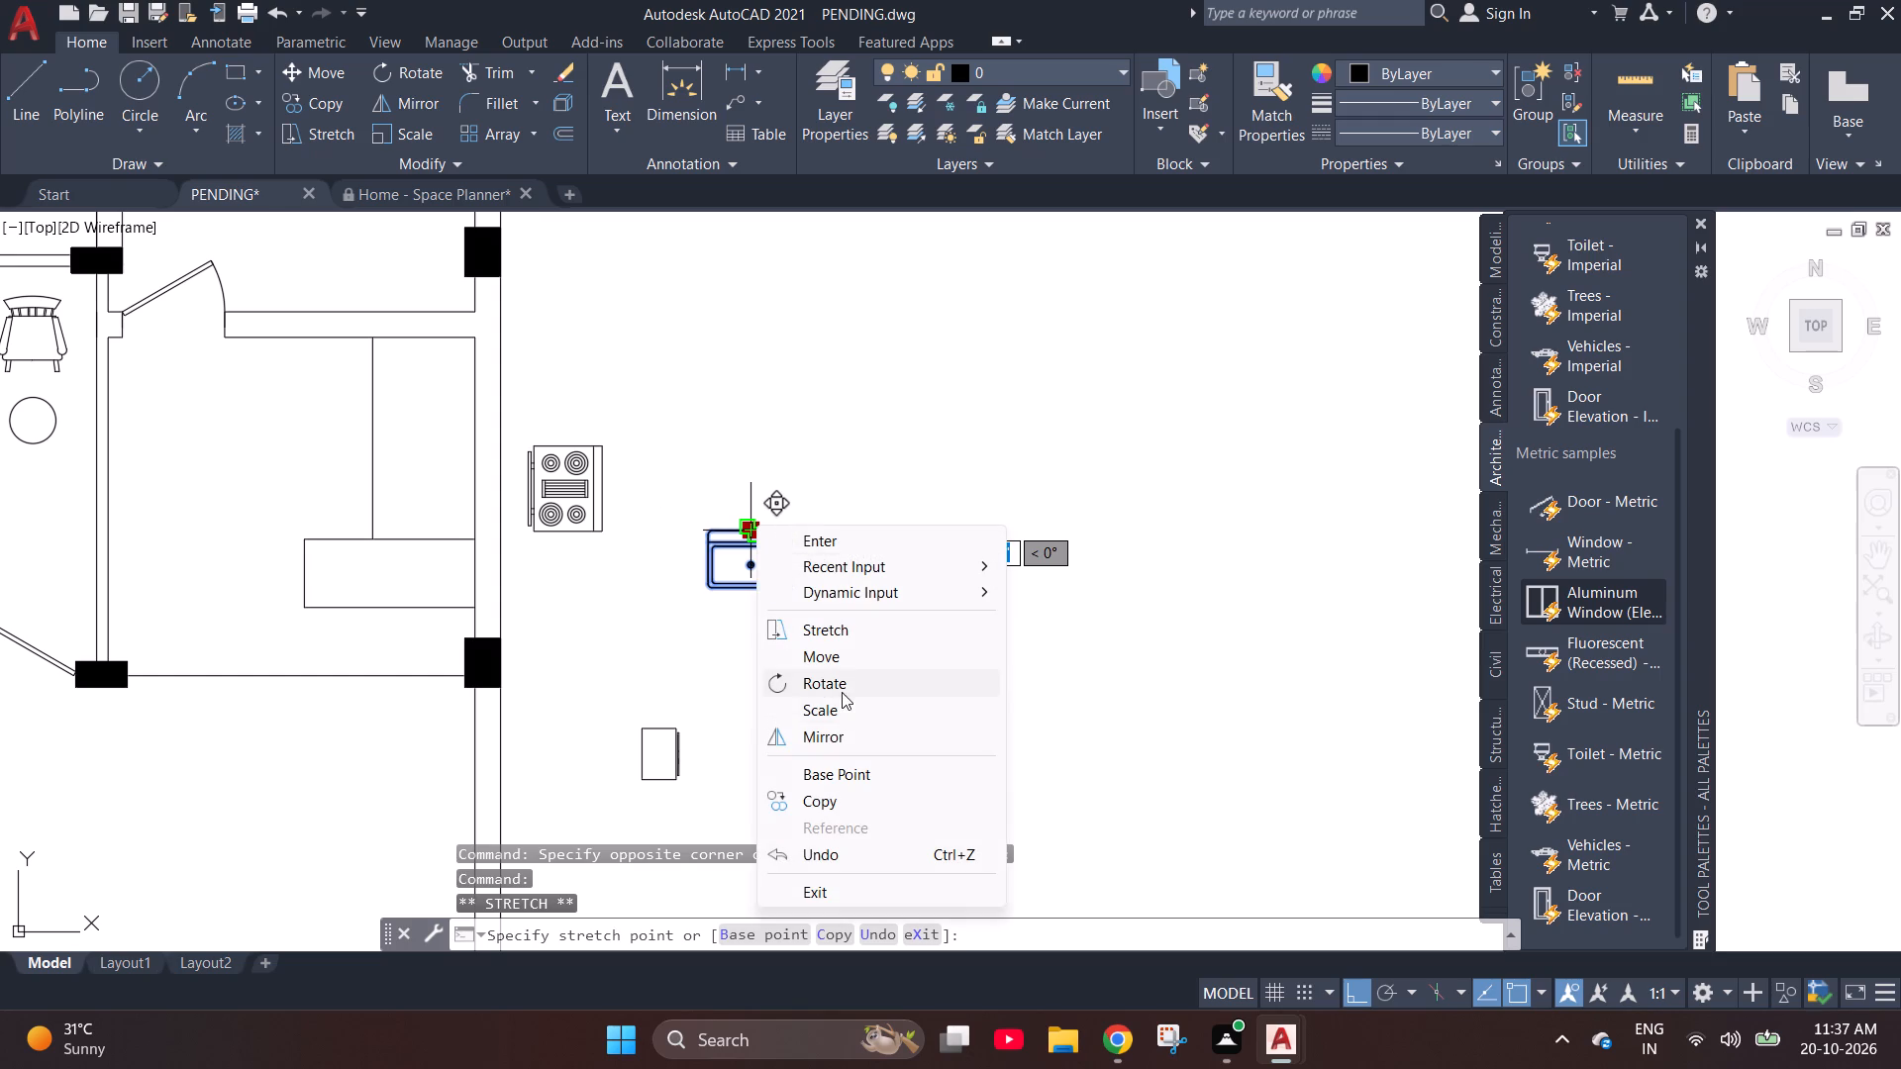
pyautogui.click(697, 678)
pyautogui.press('Escape')
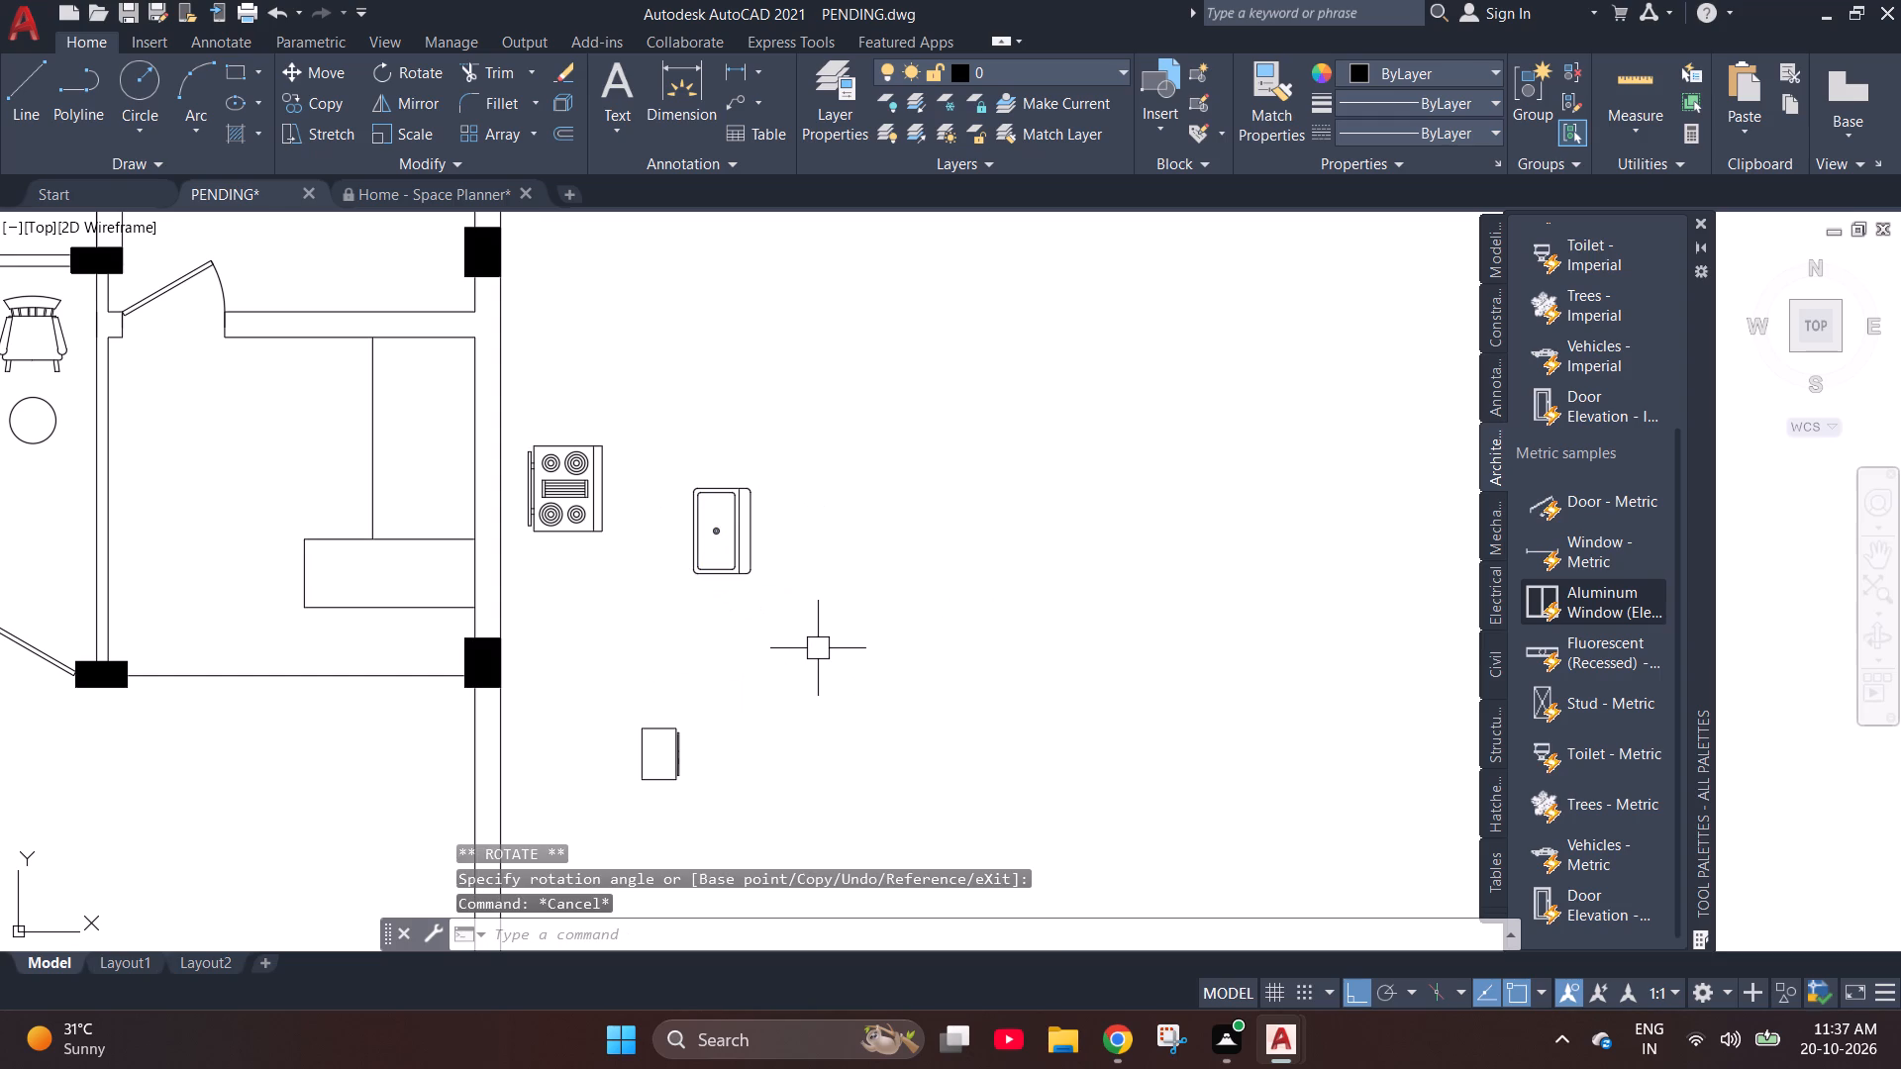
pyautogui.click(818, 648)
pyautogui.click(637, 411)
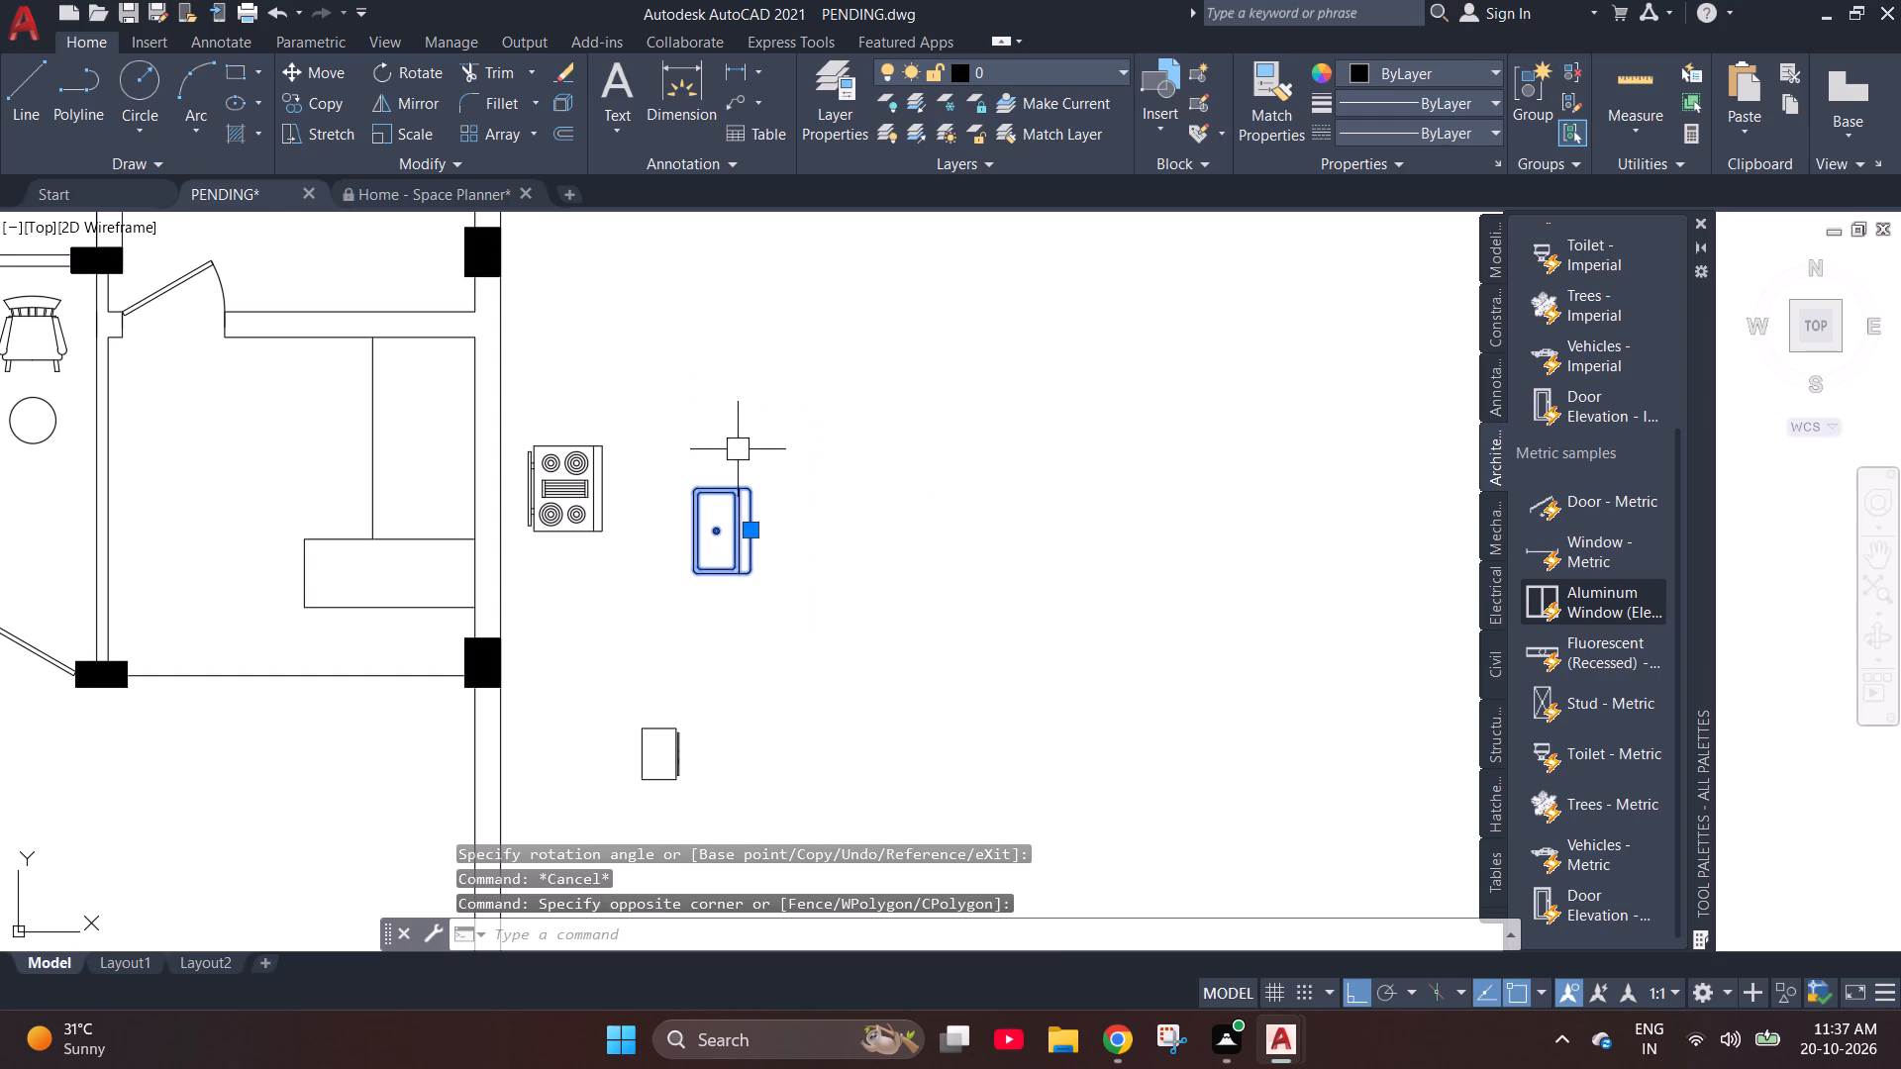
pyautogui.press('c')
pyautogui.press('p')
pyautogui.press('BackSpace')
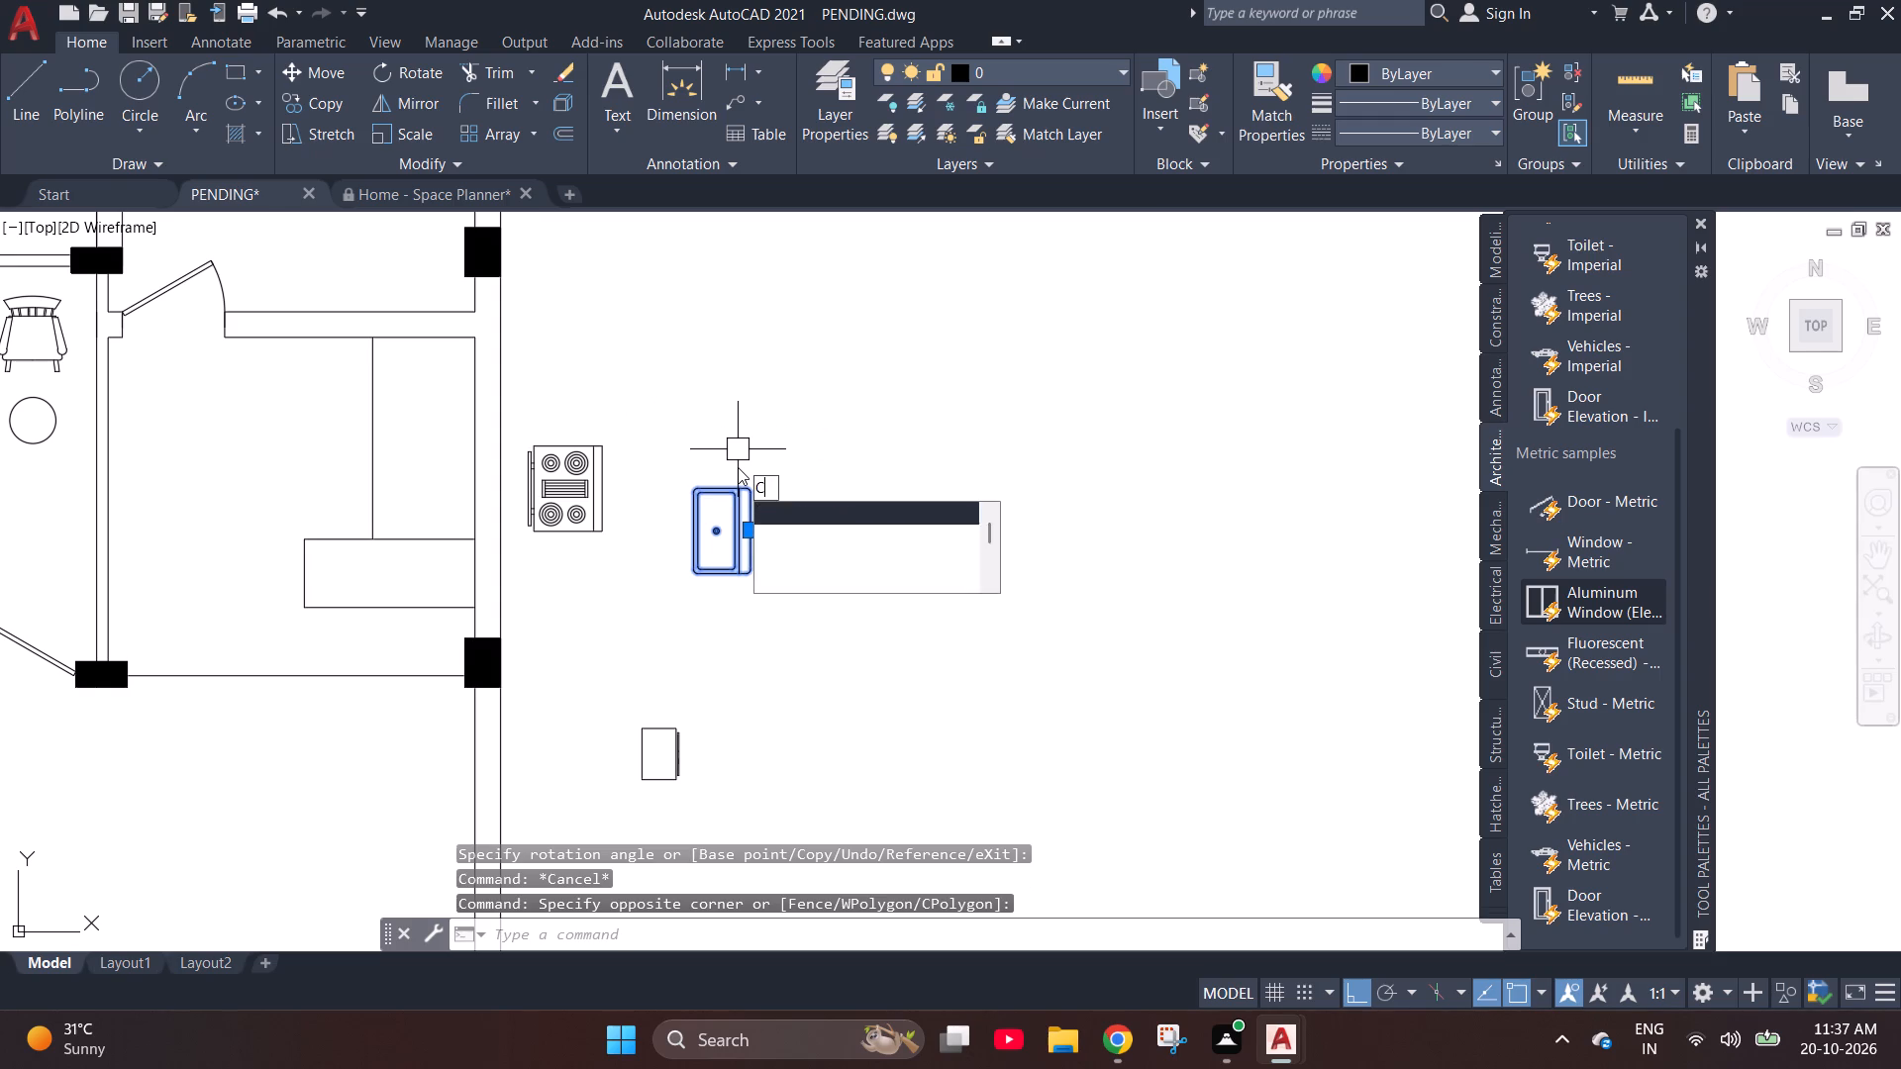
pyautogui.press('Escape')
# Copy the rotated sink by its drain centre, with Ortho off, onto the upper part of the kitchen counter along the outer wall.
pyautogui.click(743, 591)
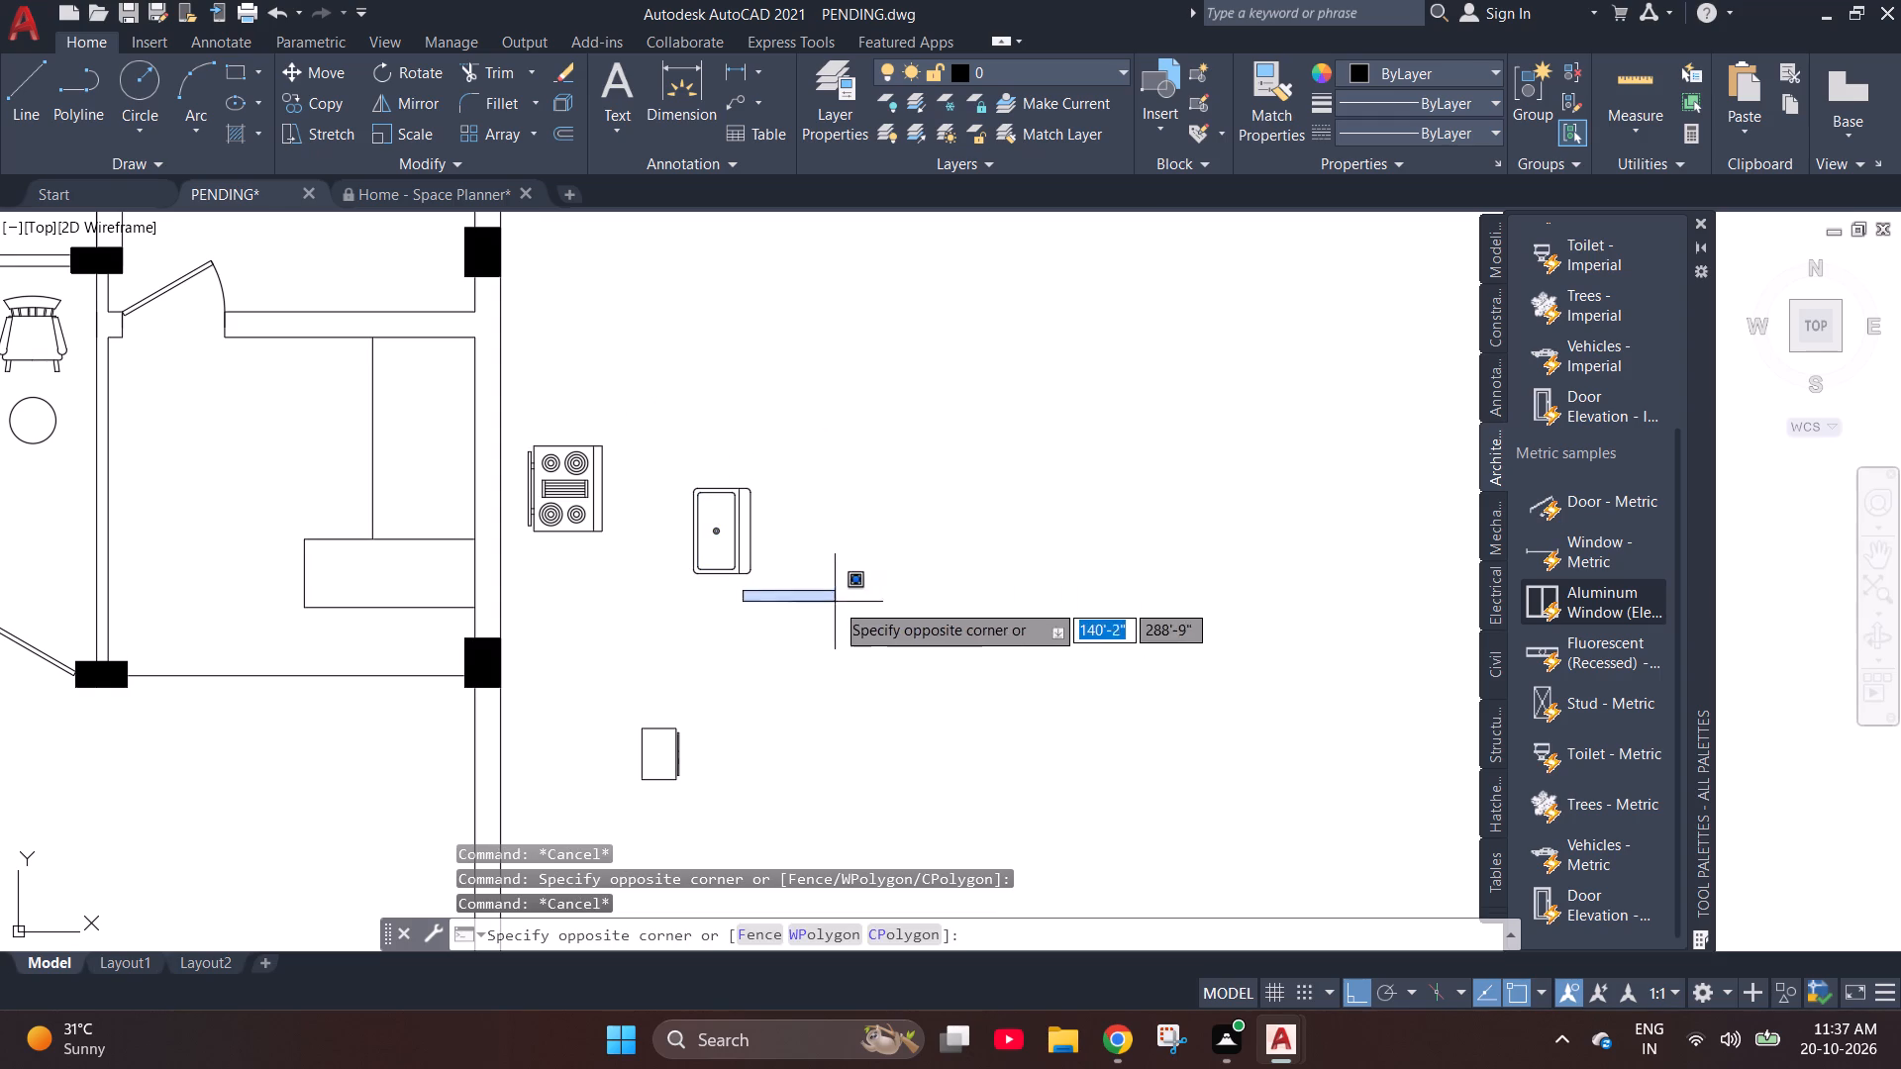
pyautogui.click(678, 446)
pyautogui.write('co')
pyautogui.press('Return')
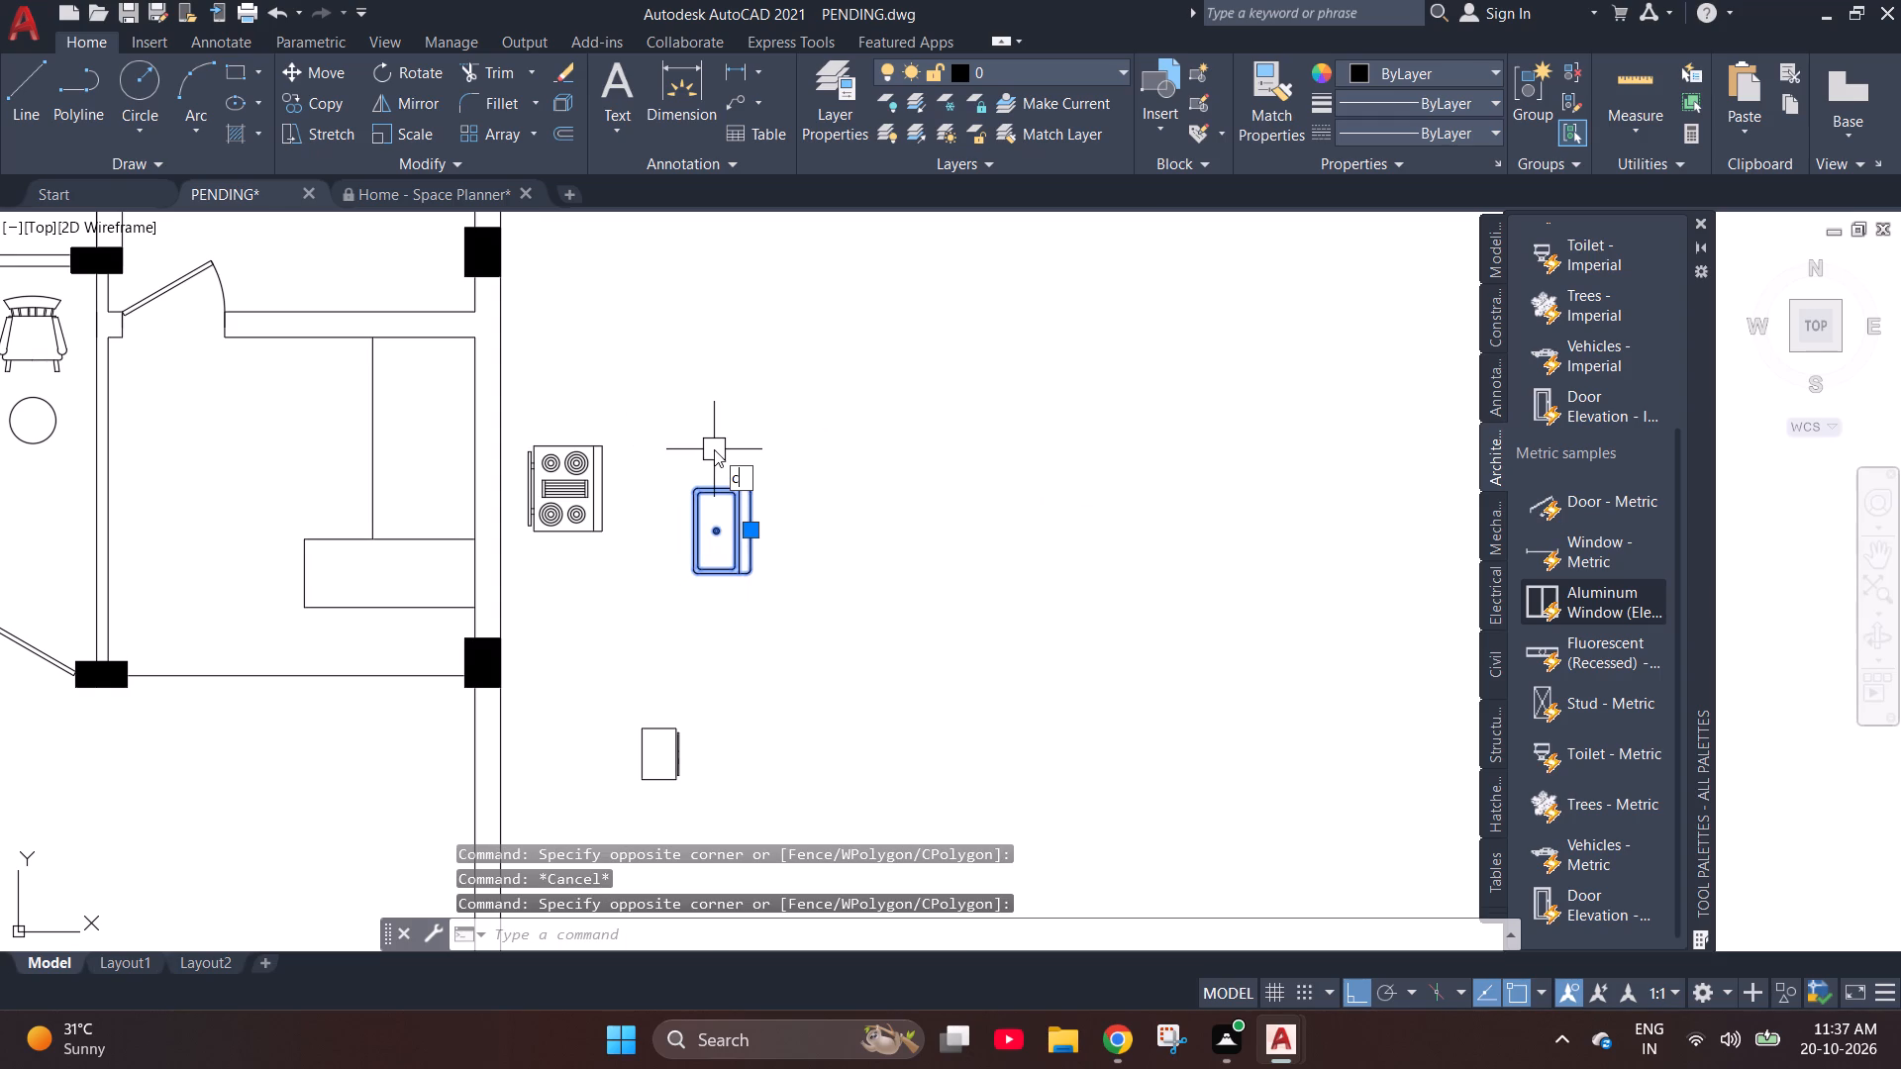
pyautogui.scroll(2, 723, 504)
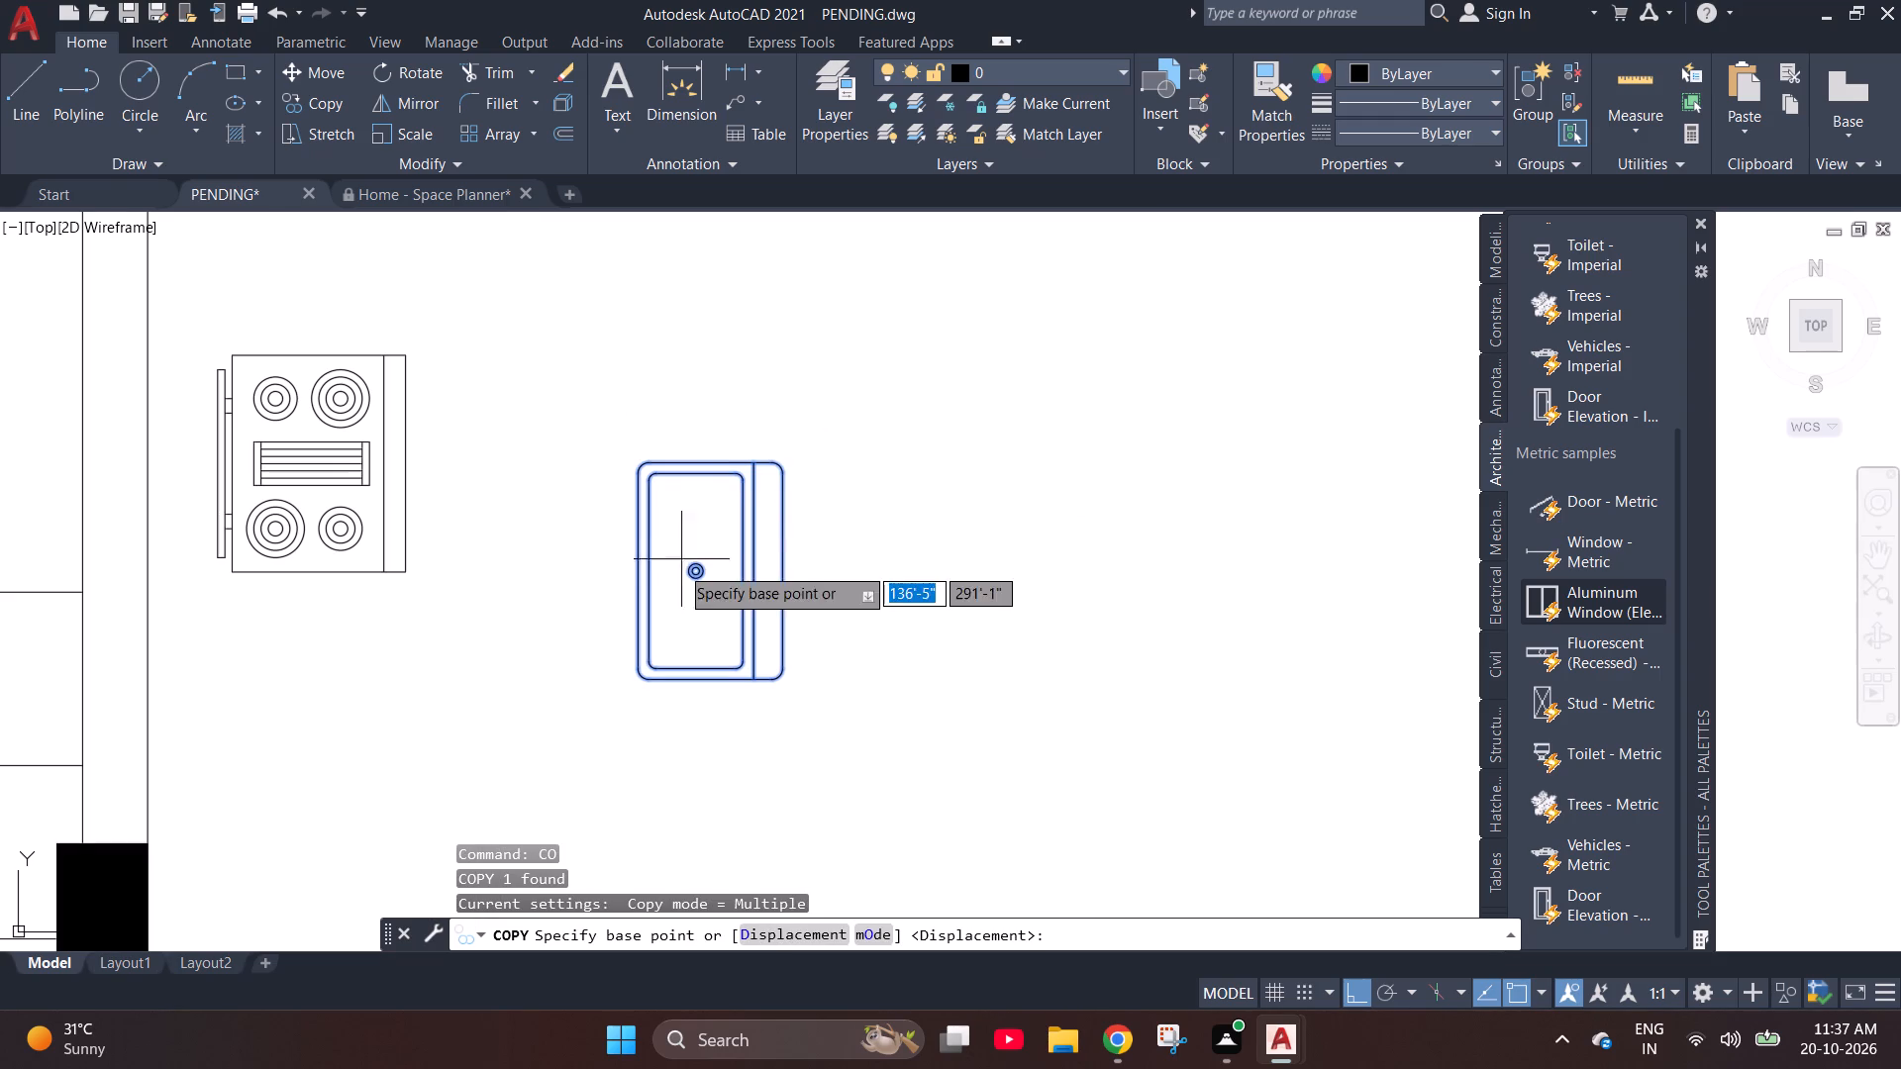
pyautogui.click(703, 571)
pyautogui.scroll(-2, 857, 588)
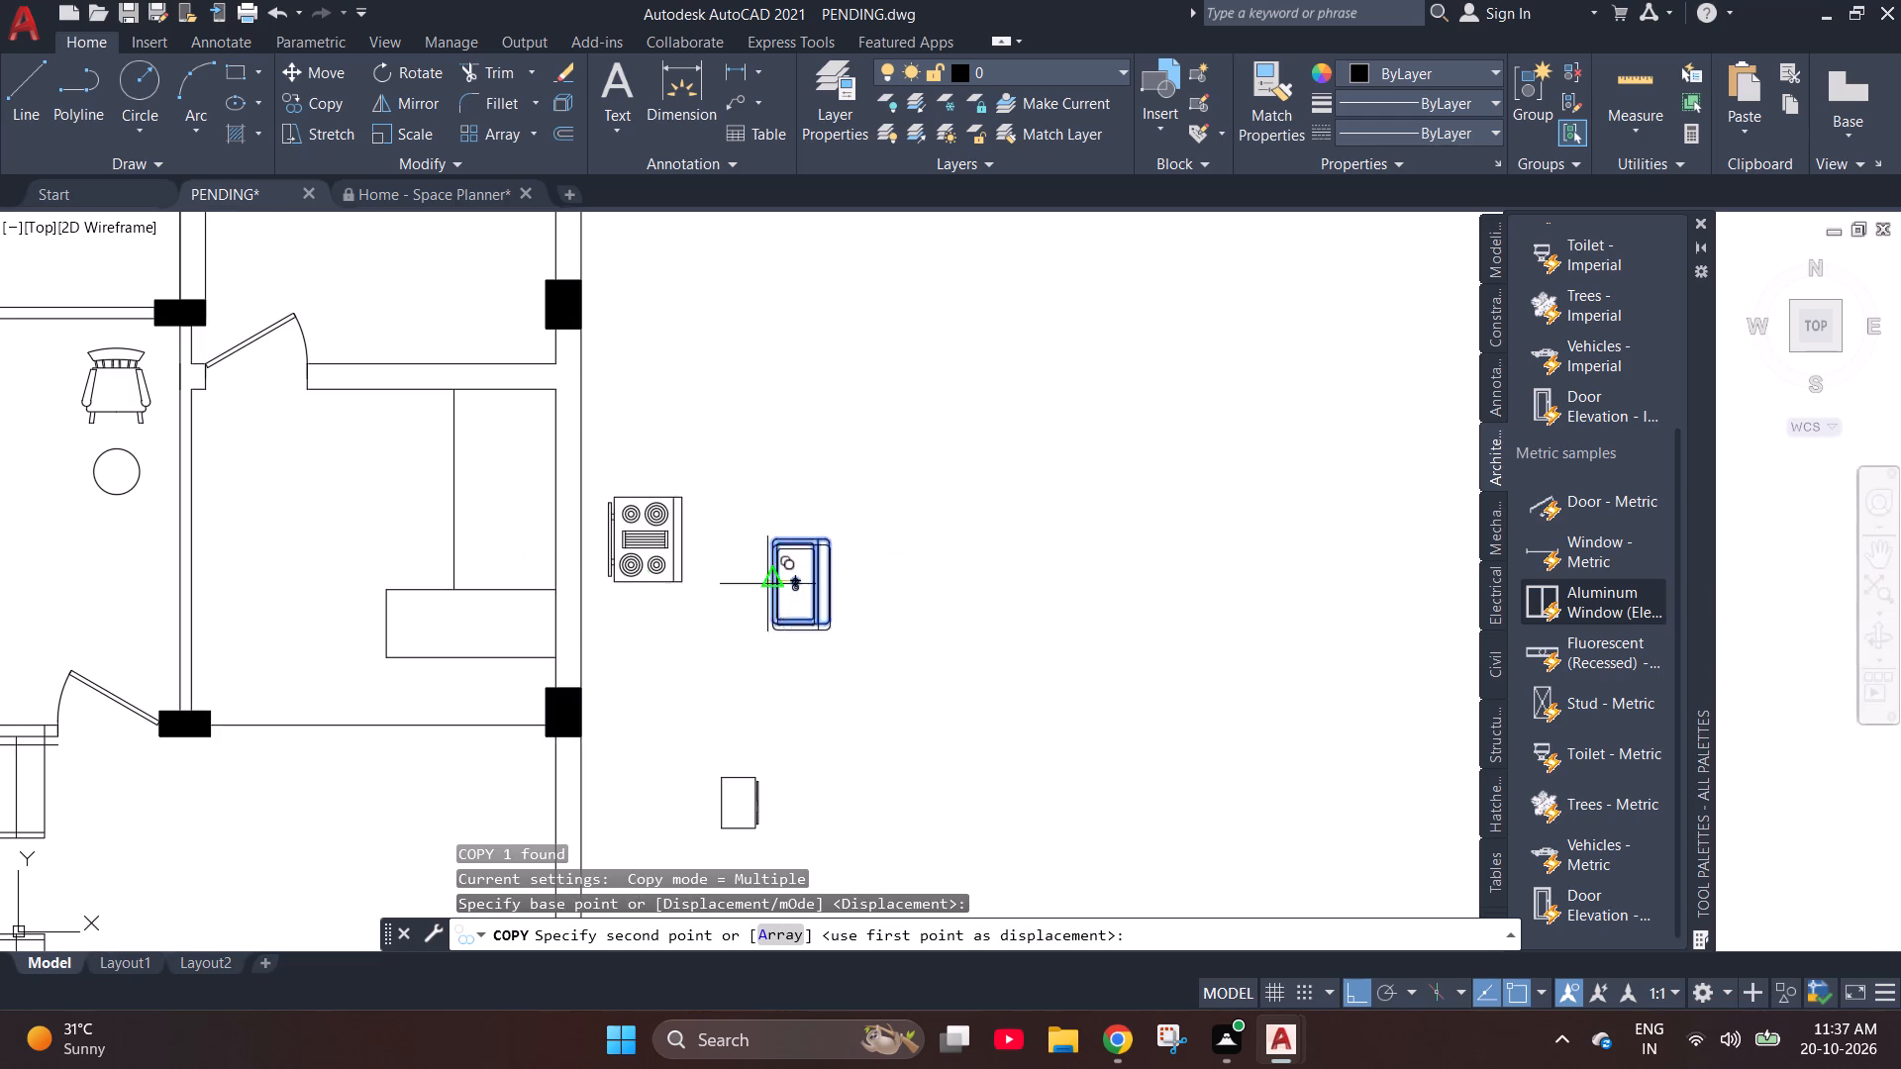
pyautogui.press('F8')
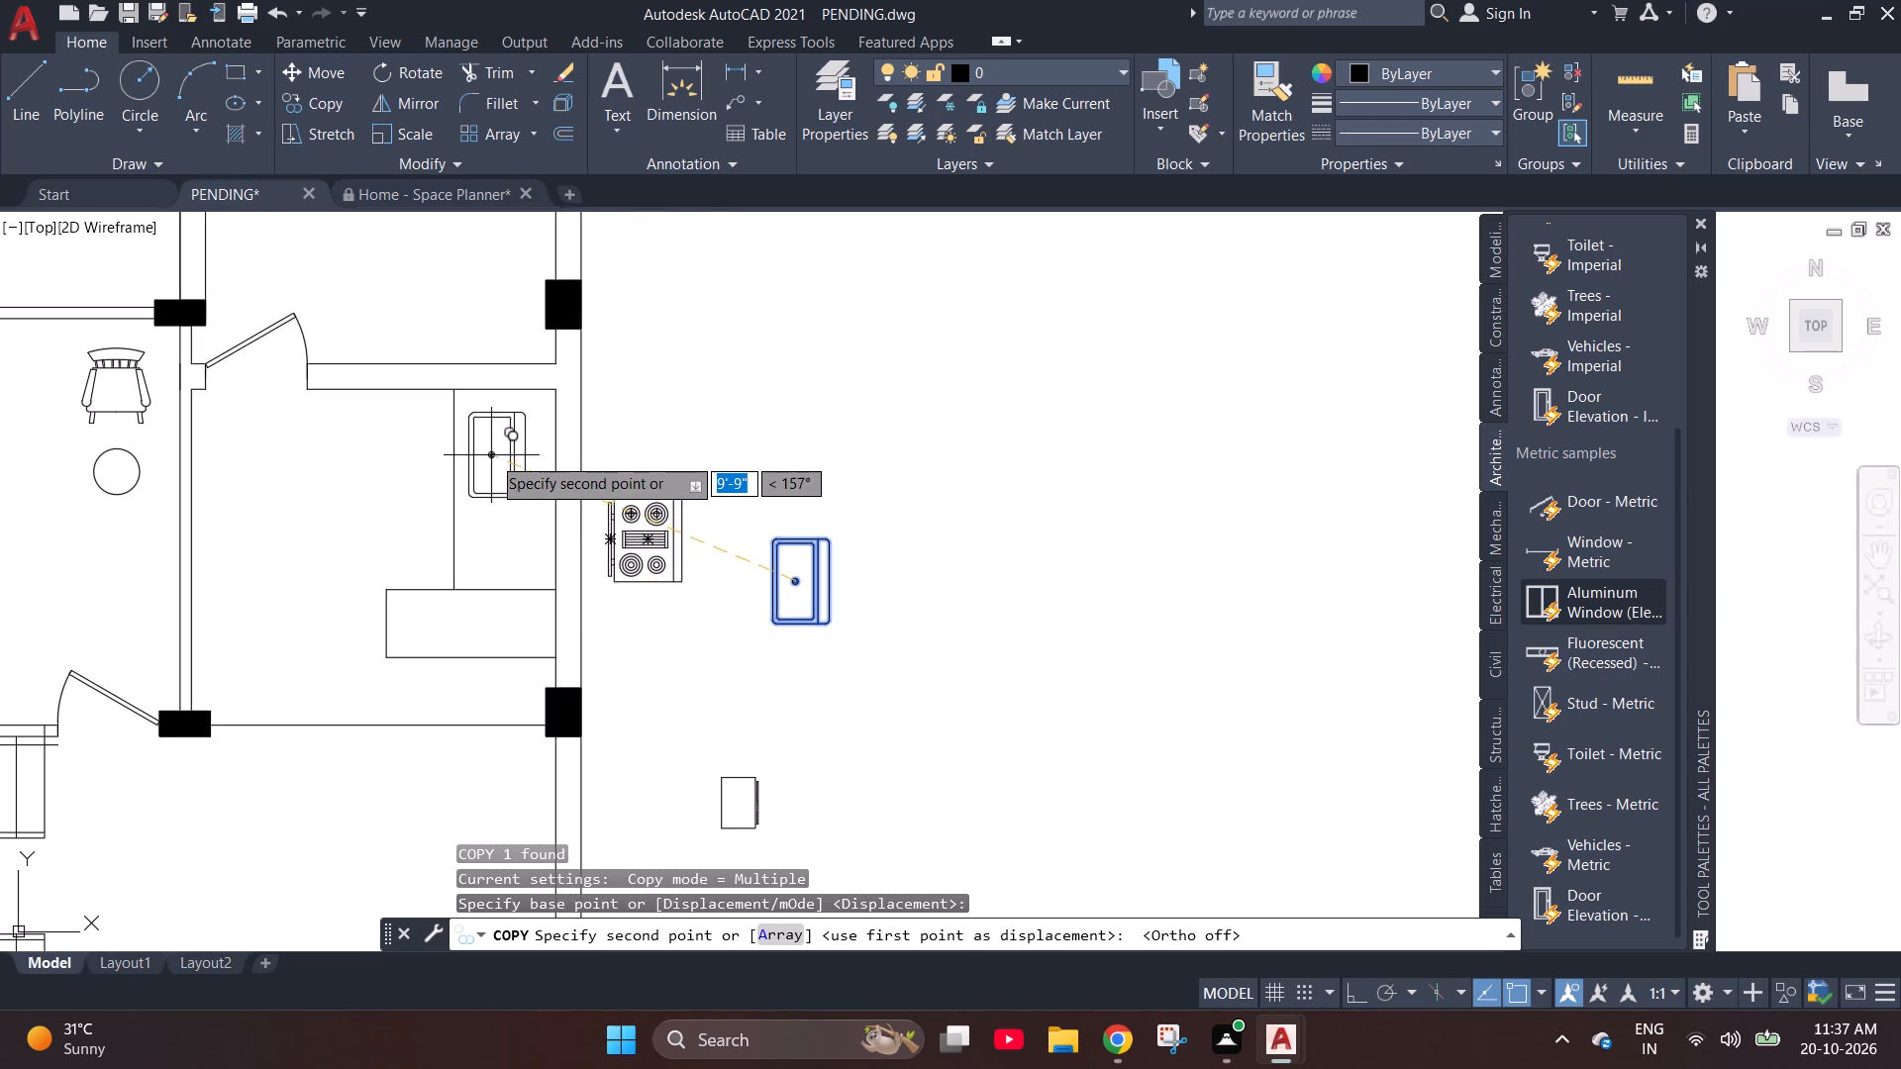
pyautogui.scroll(2, 491, 455)
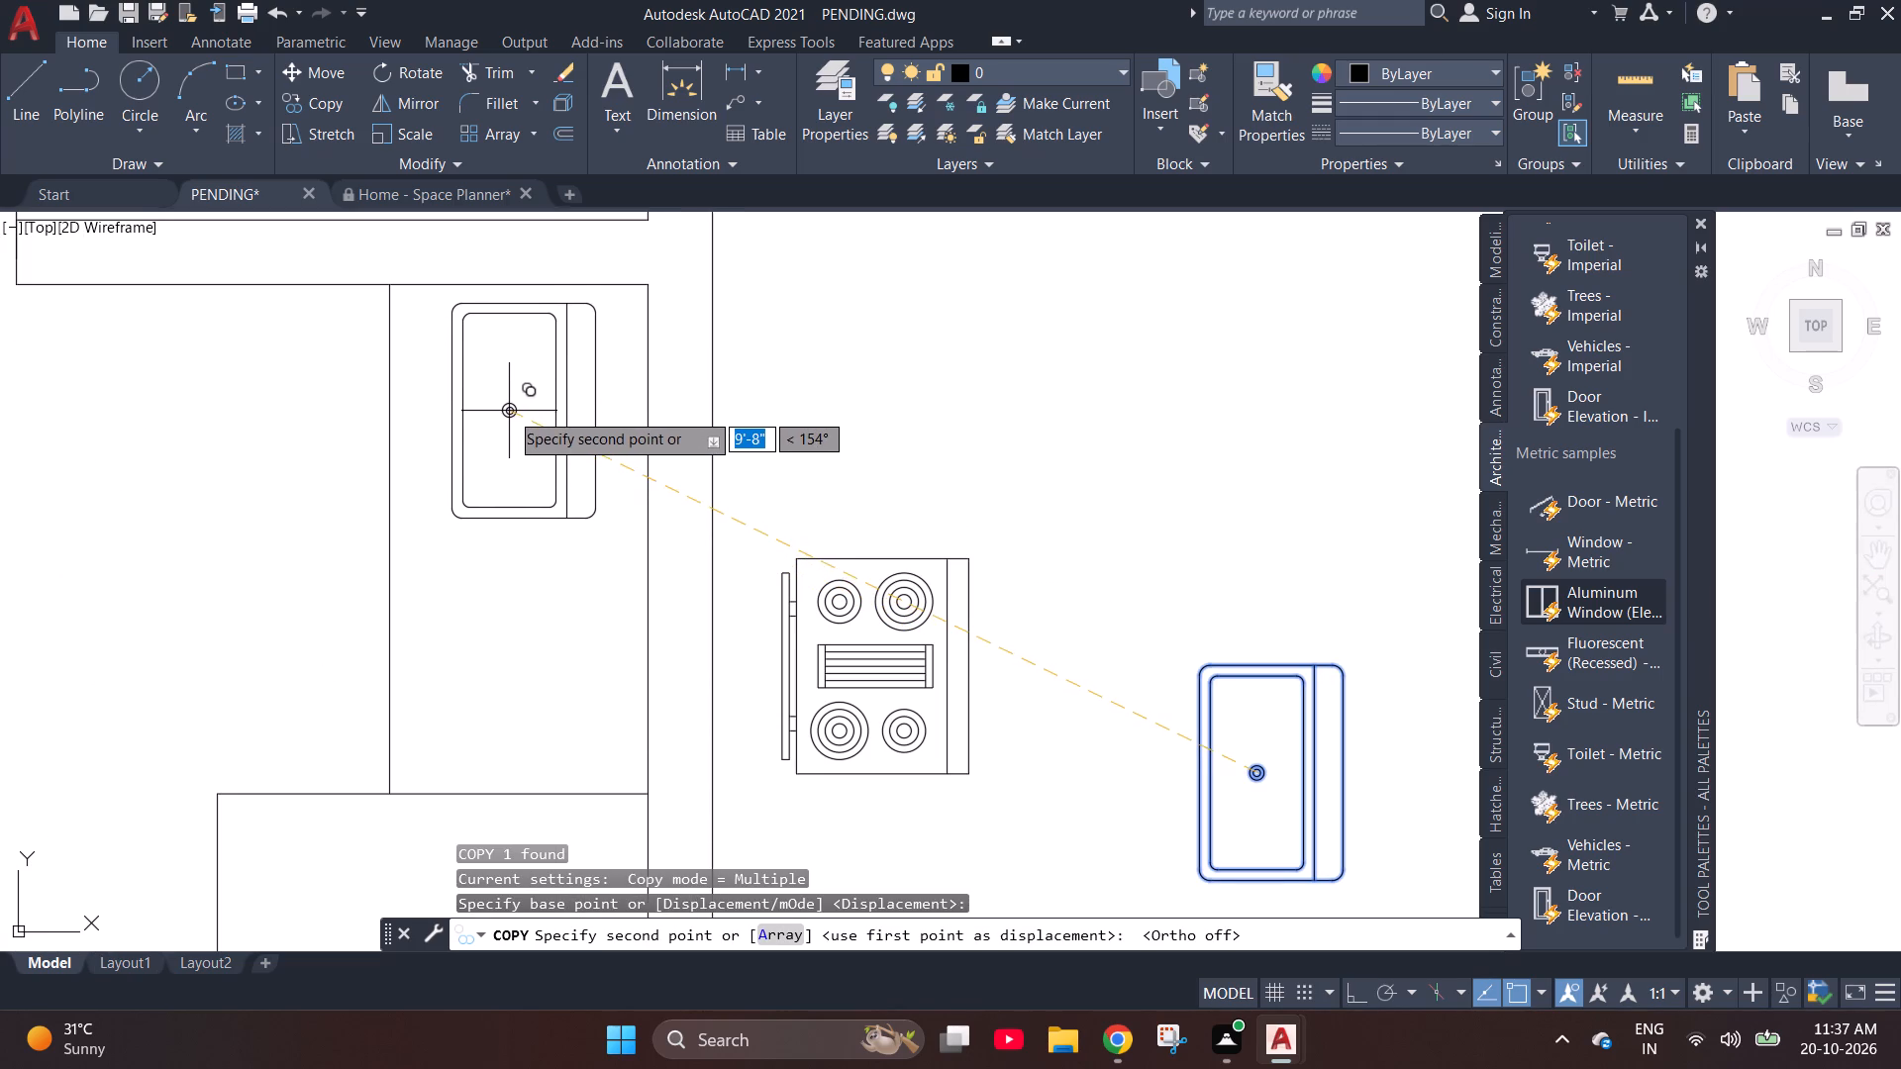
pyautogui.click(509, 411)
pyautogui.press('Escape')
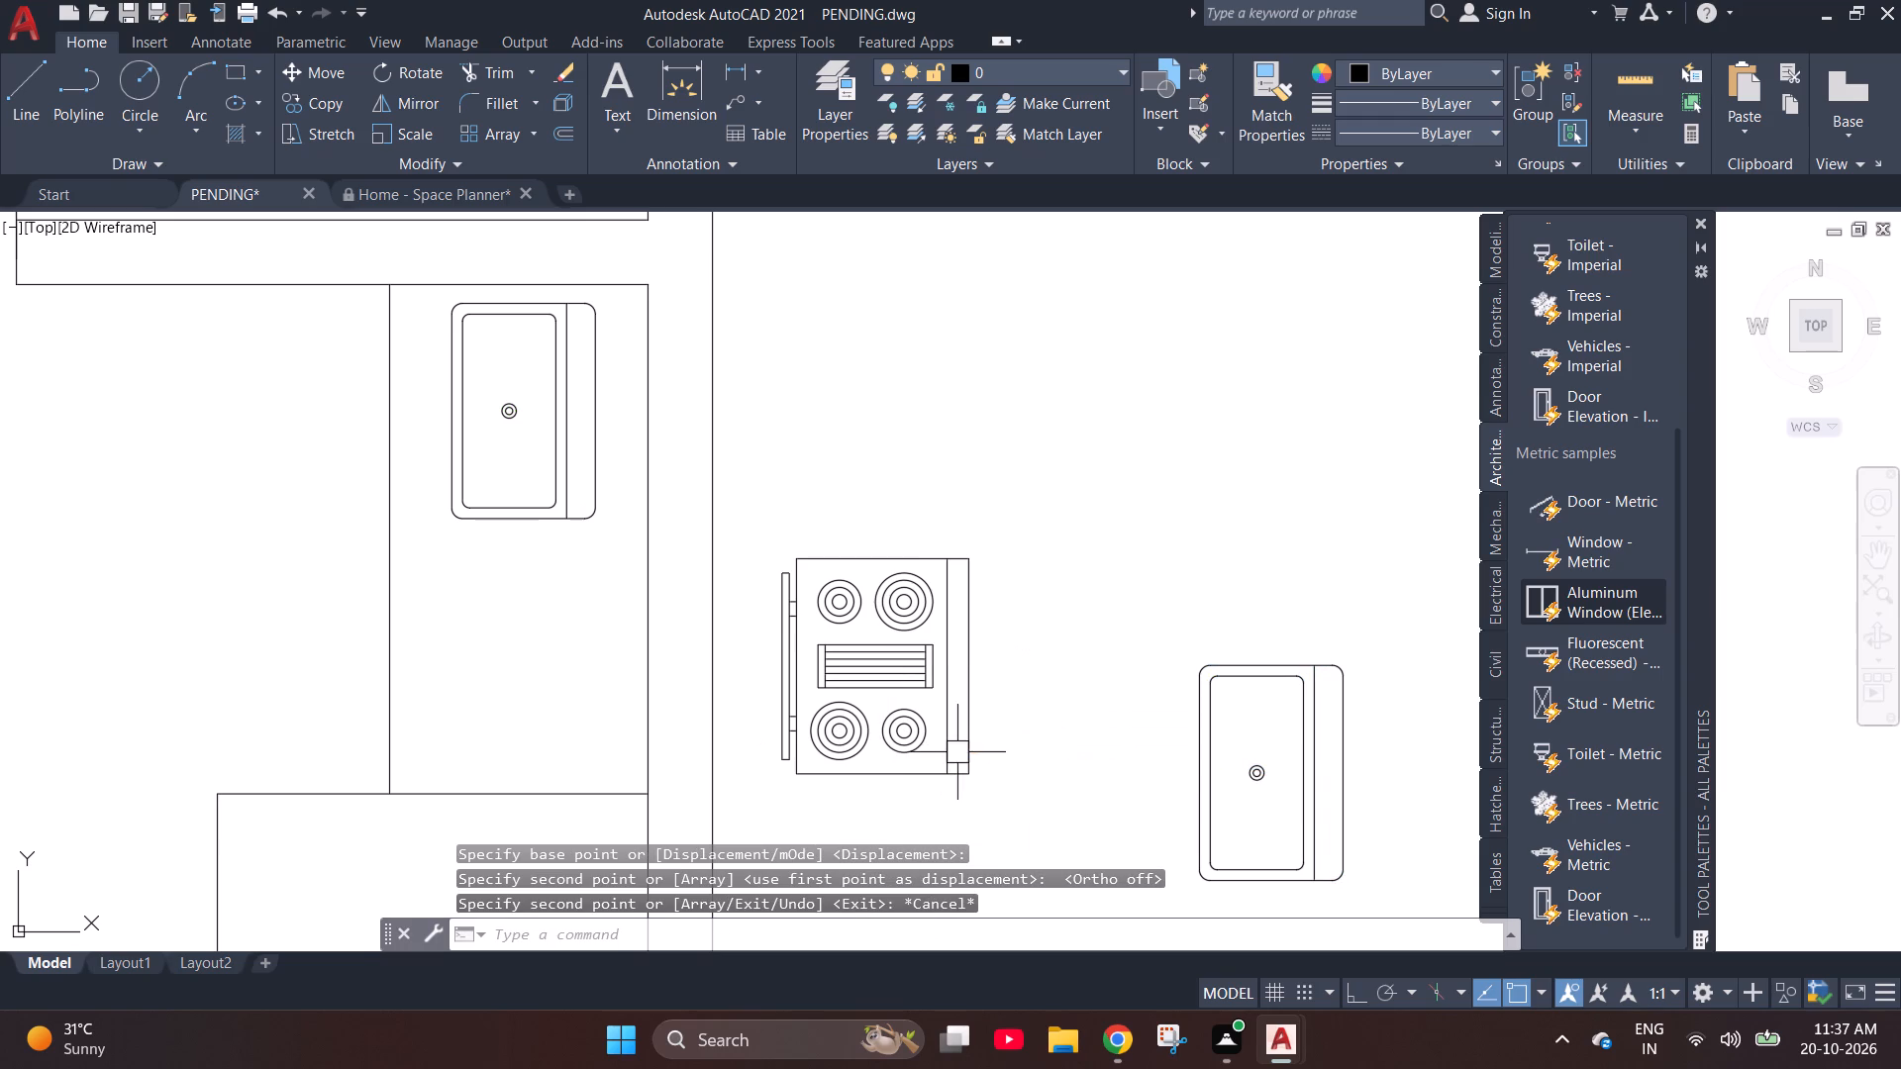
# Move the rotated stove by its corner grip onto the kitchen counter, directly below the sink.
pyautogui.click(1012, 815)
pyautogui.click(715, 469)
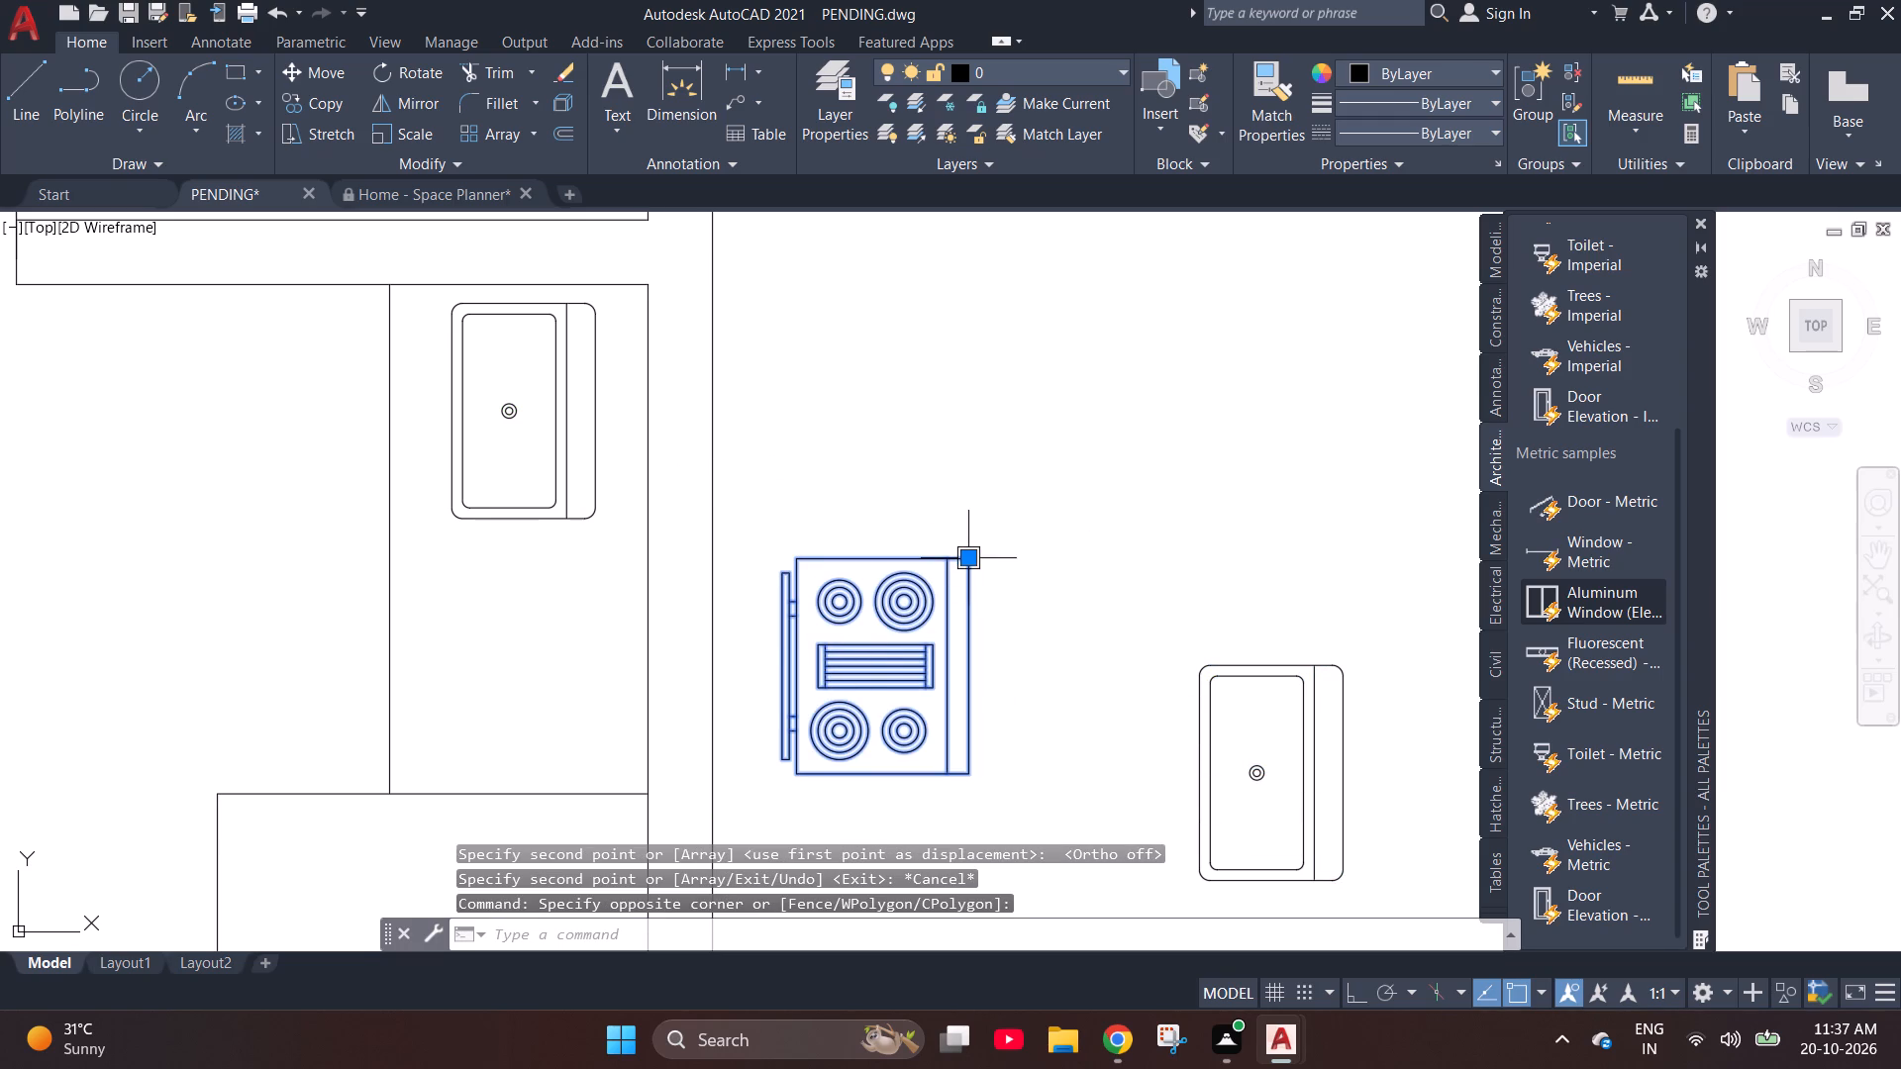
pyautogui.click(968, 554)
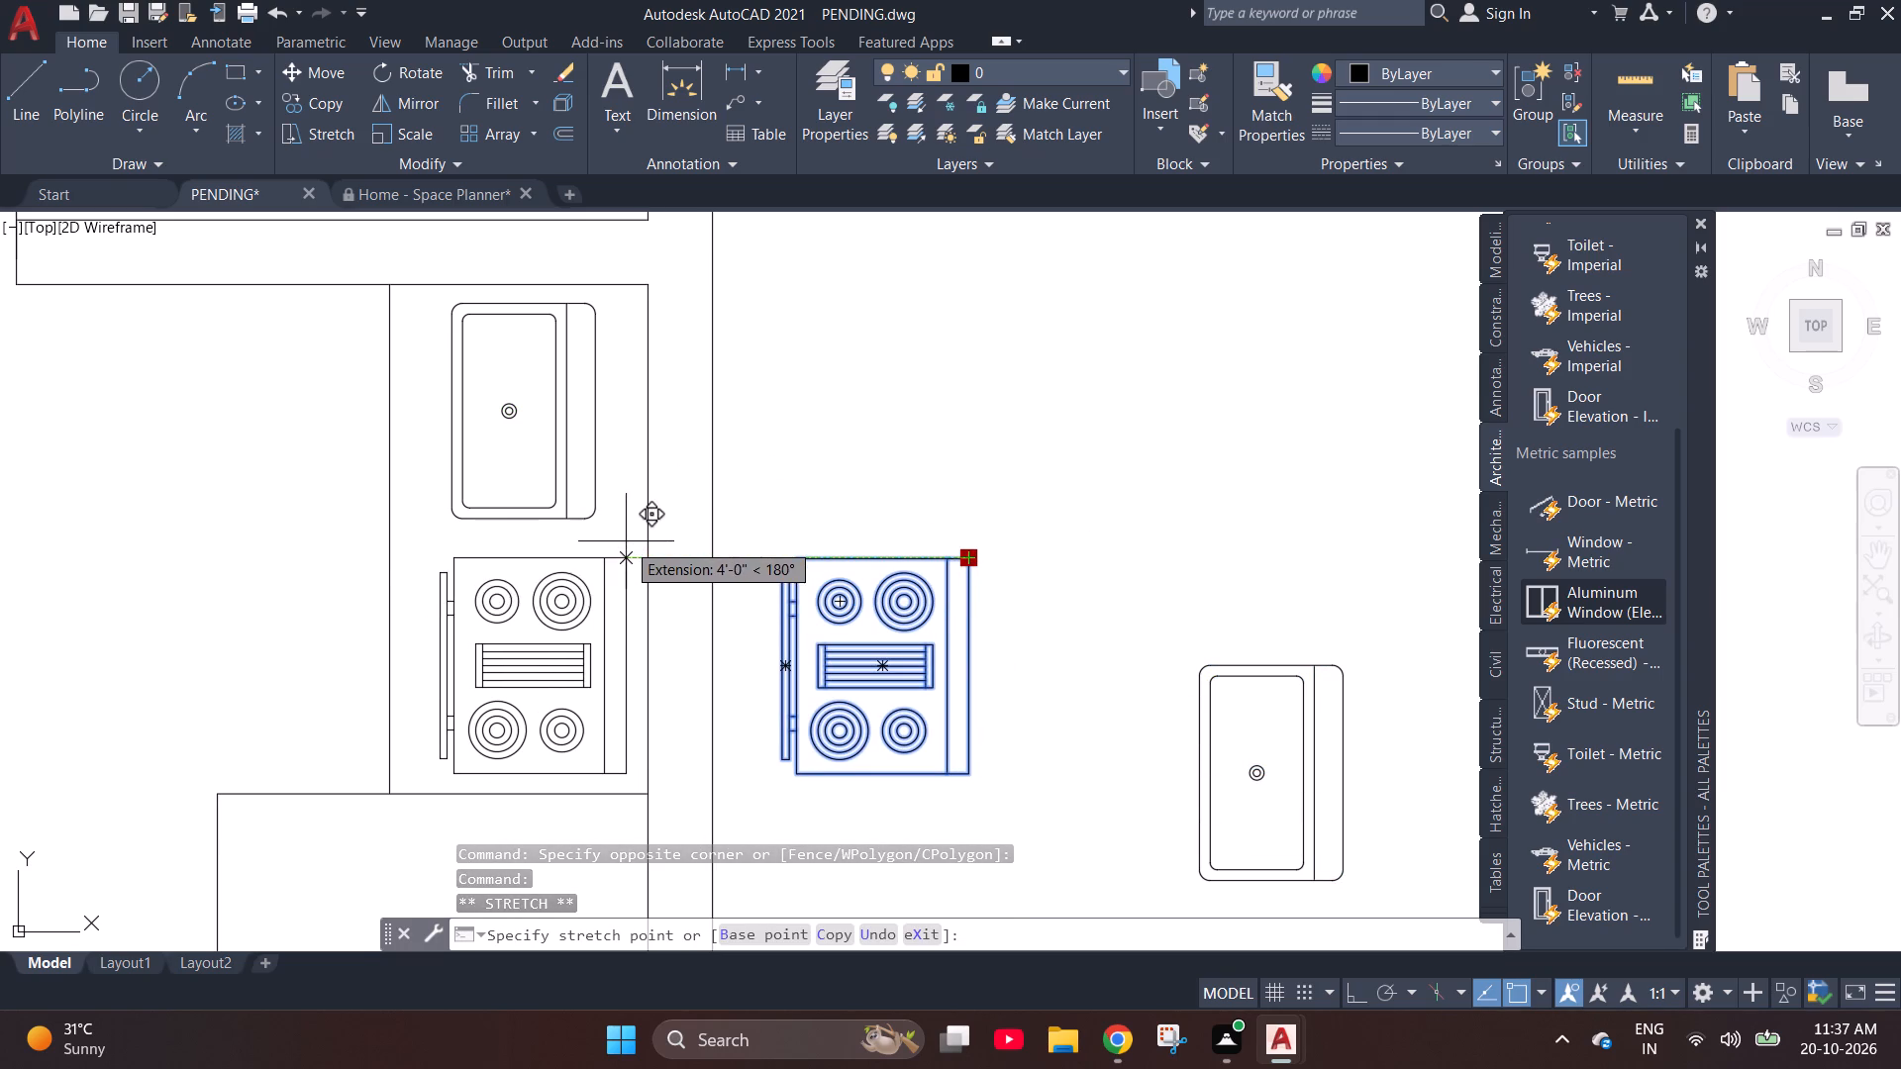
pyautogui.click(623, 544)
pyautogui.scroll(-2, 748, 503)
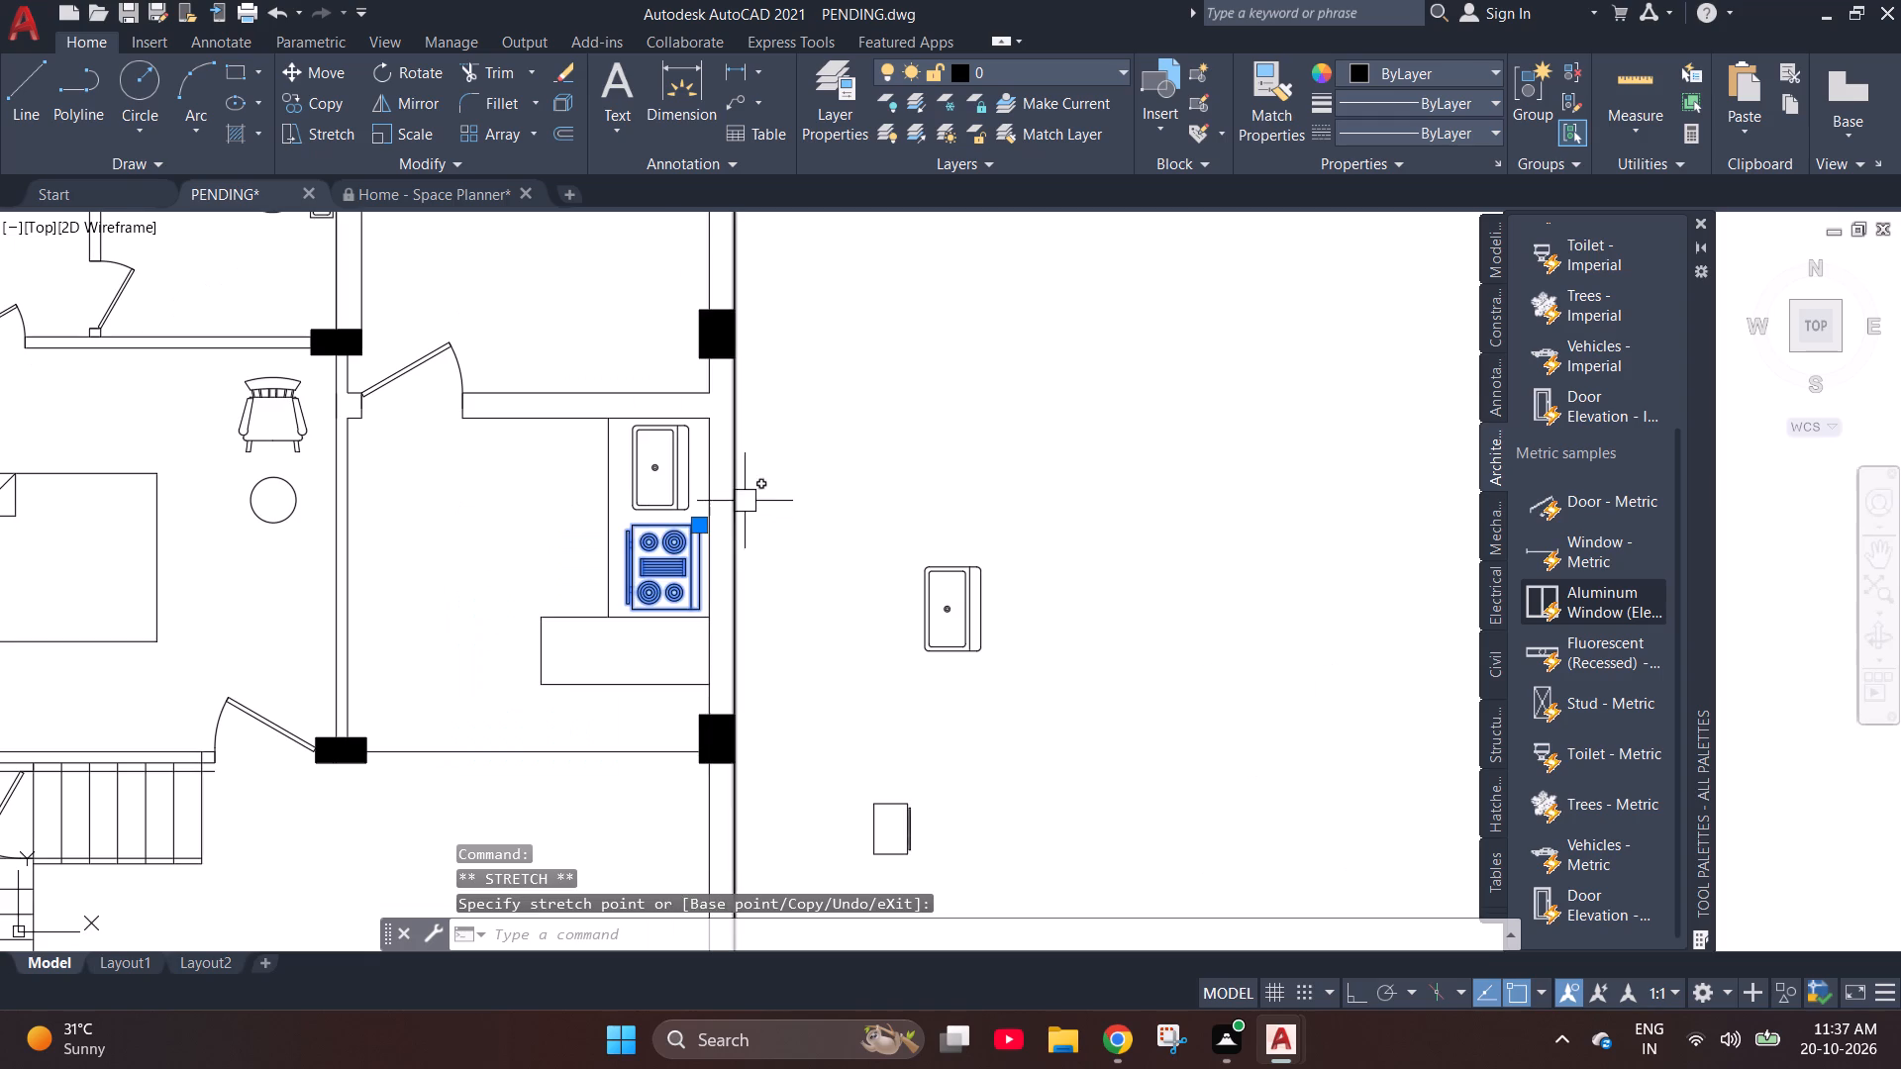
pyautogui.press('Escape')
pyautogui.press('Escape')
pyautogui.scroll(-1, 822, 460)
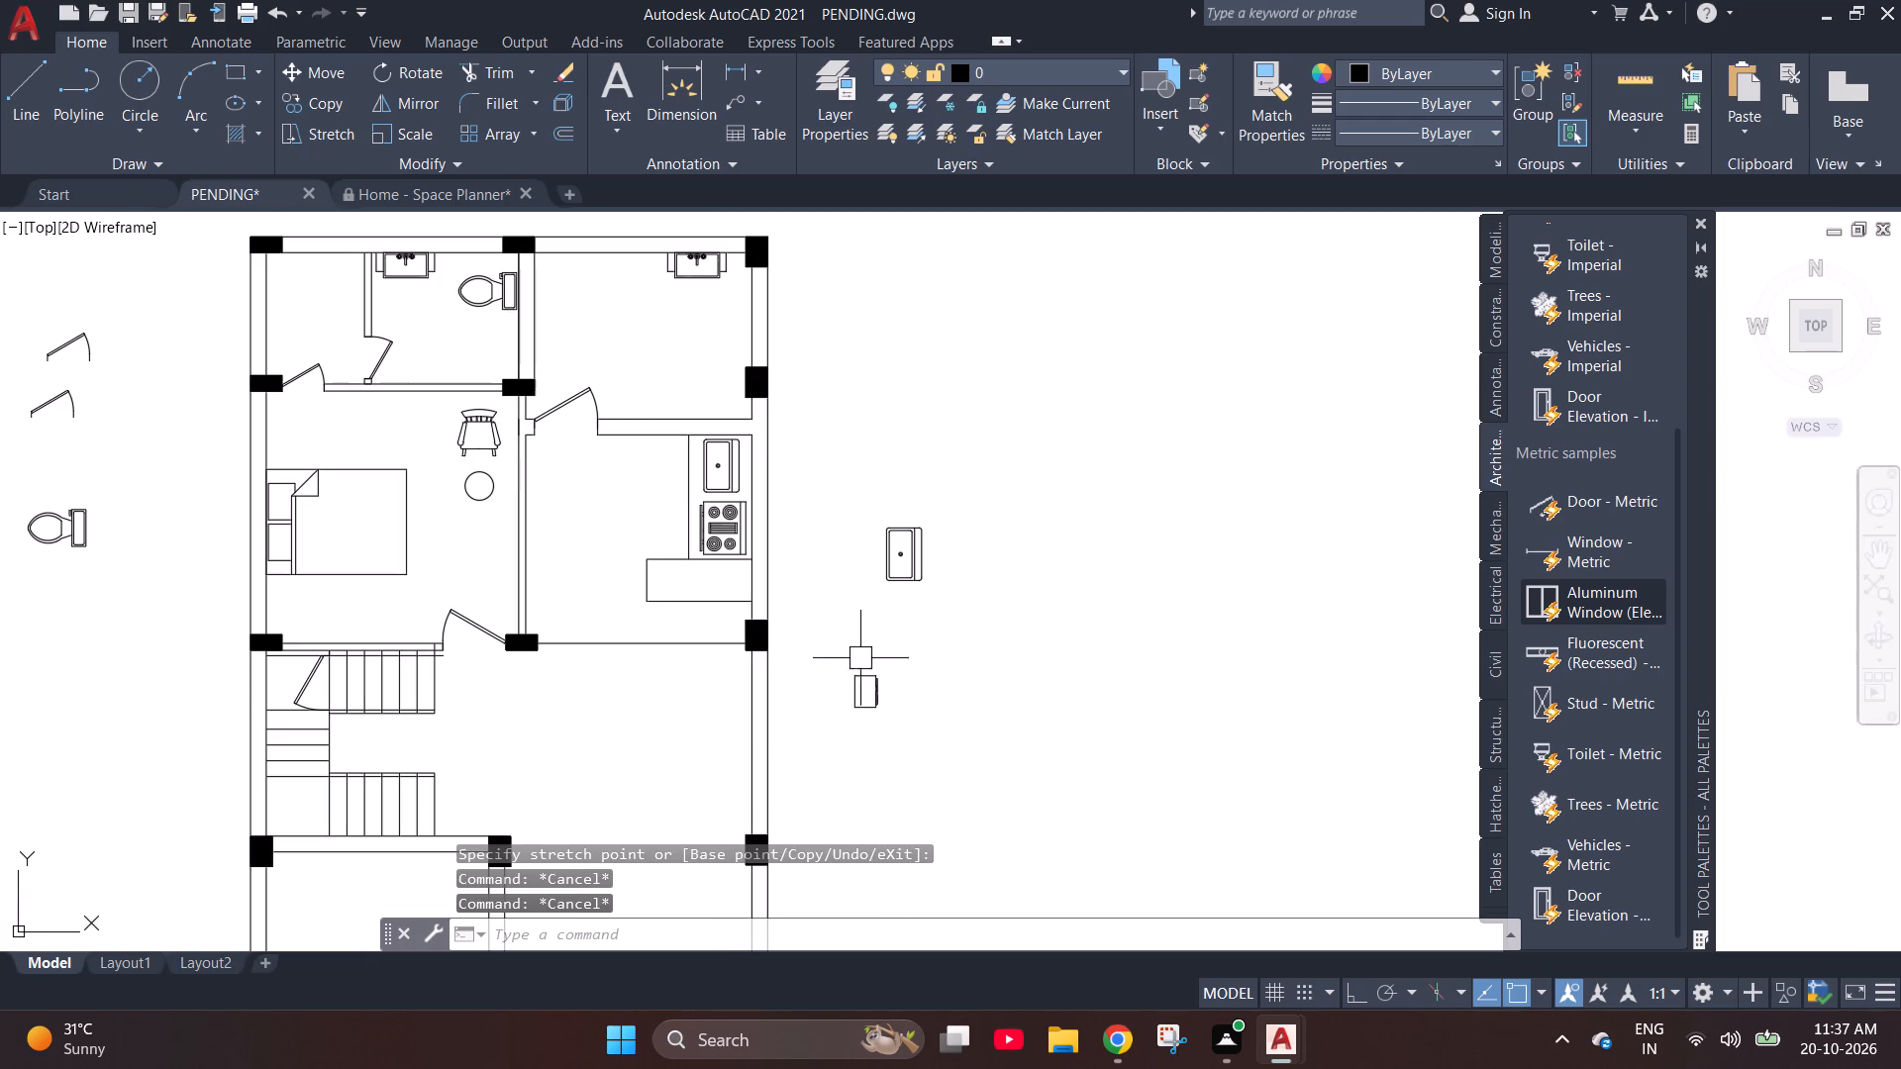
# Move the rotated small rectangular appliance block by its lower corner grip into the kitchen, near the wall opposite the counter.
pyautogui.moveTo(933, 760); pyautogui.dragTo(916, 748)
pyautogui.click(817, 612)
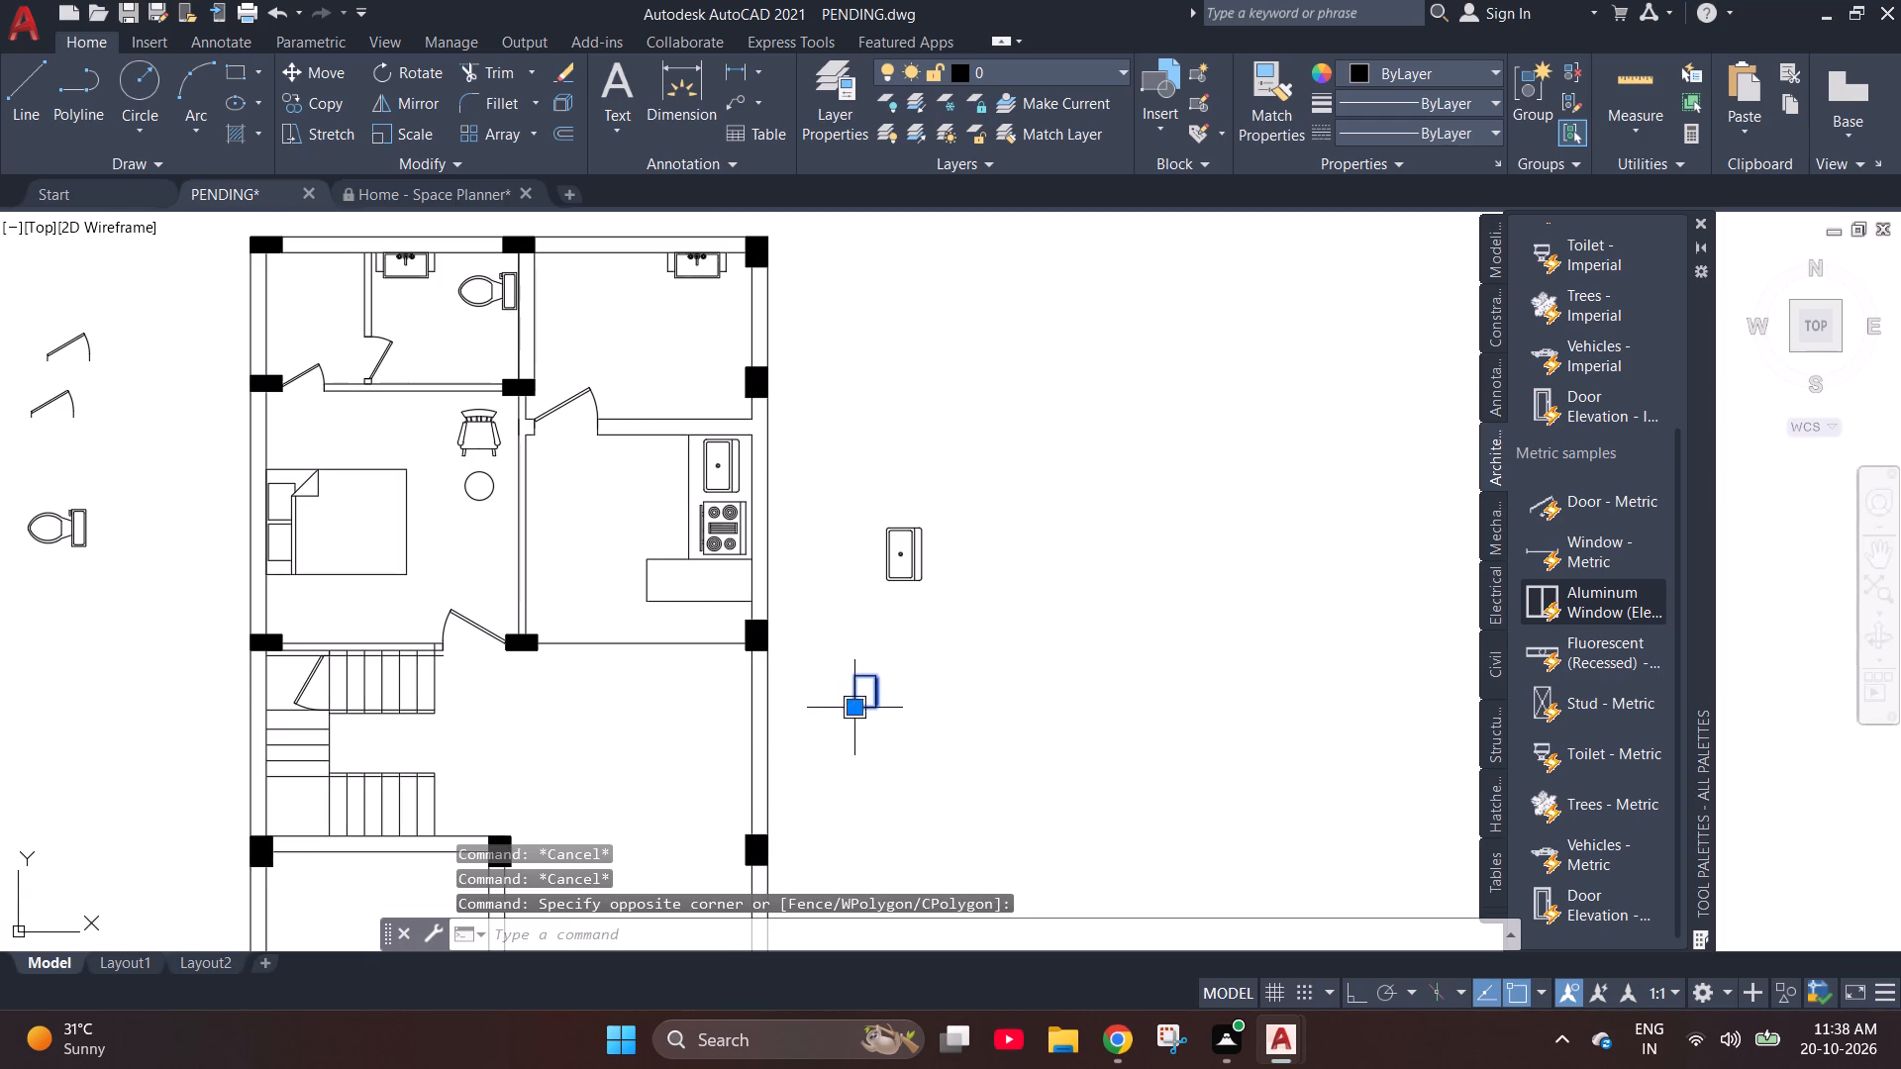
pyautogui.click(852, 714)
pyautogui.scroll(3, 546, 592)
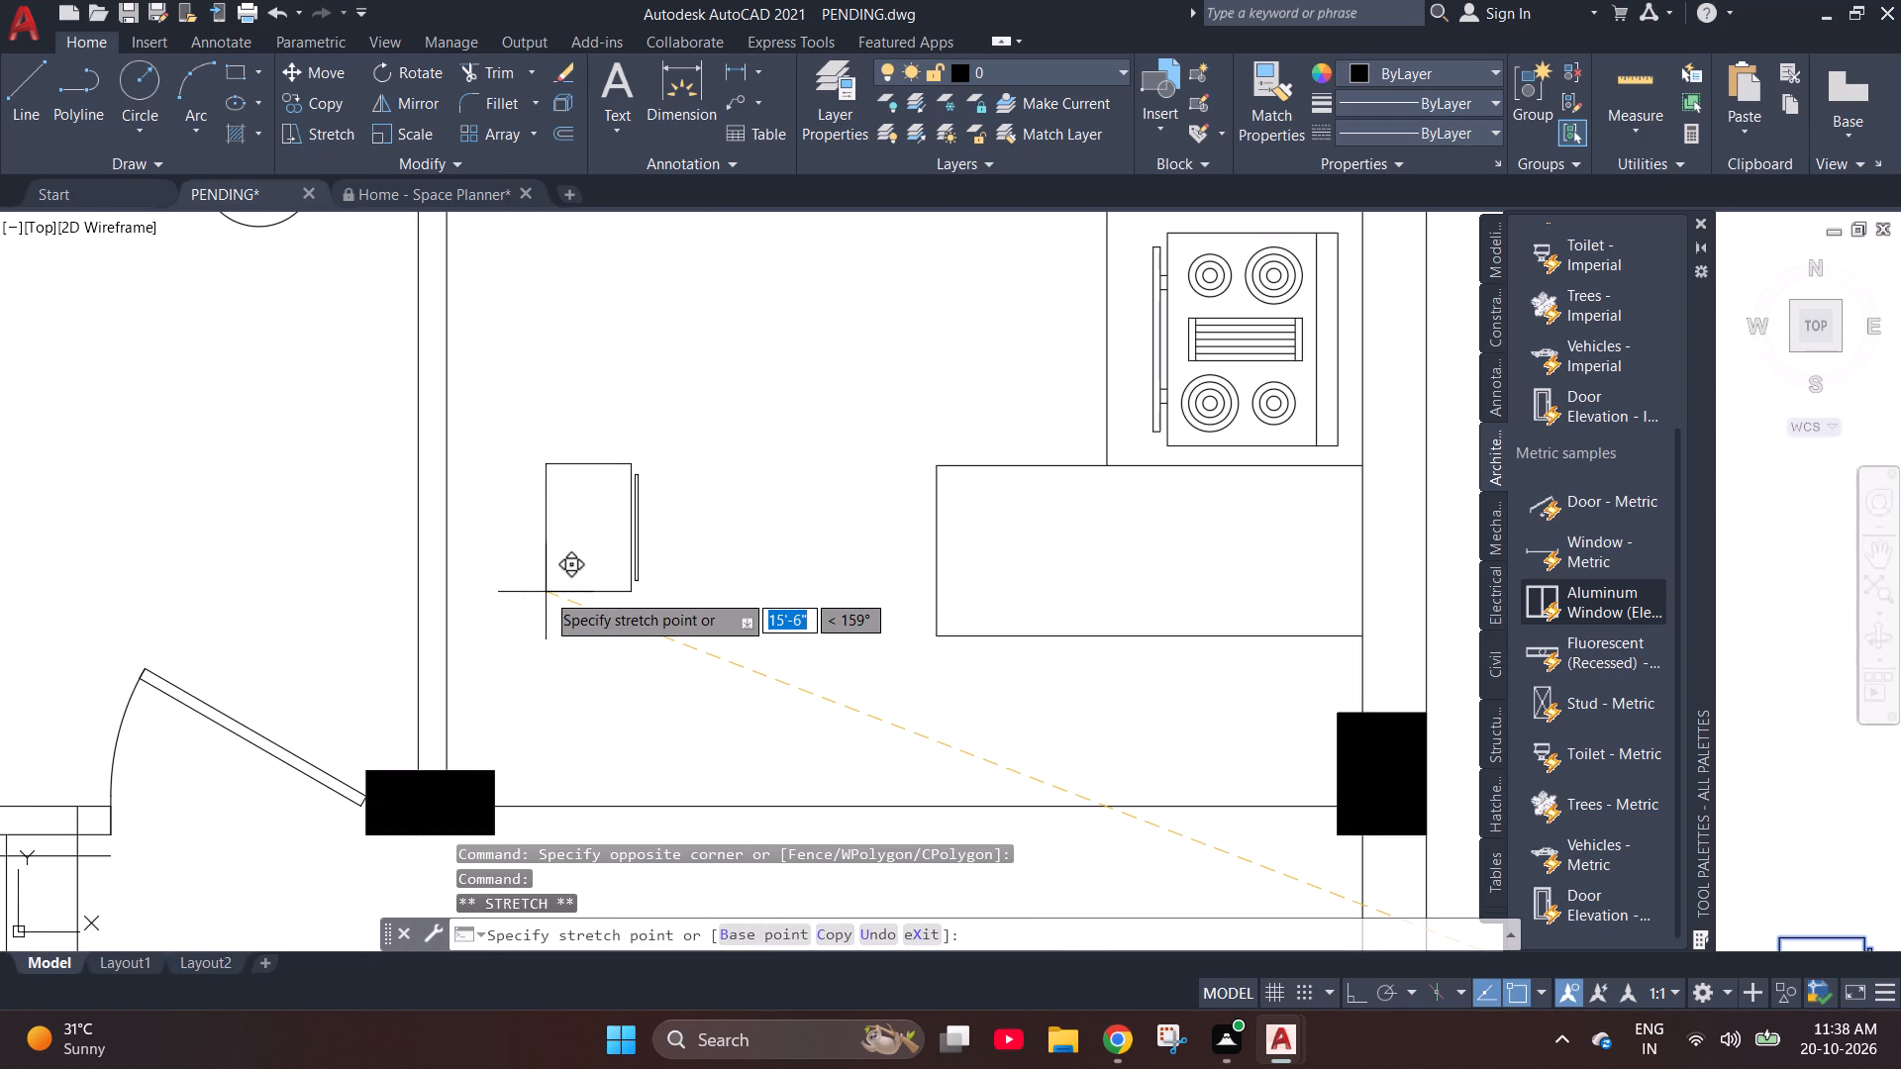
pyautogui.scroll(-1, 546, 592)
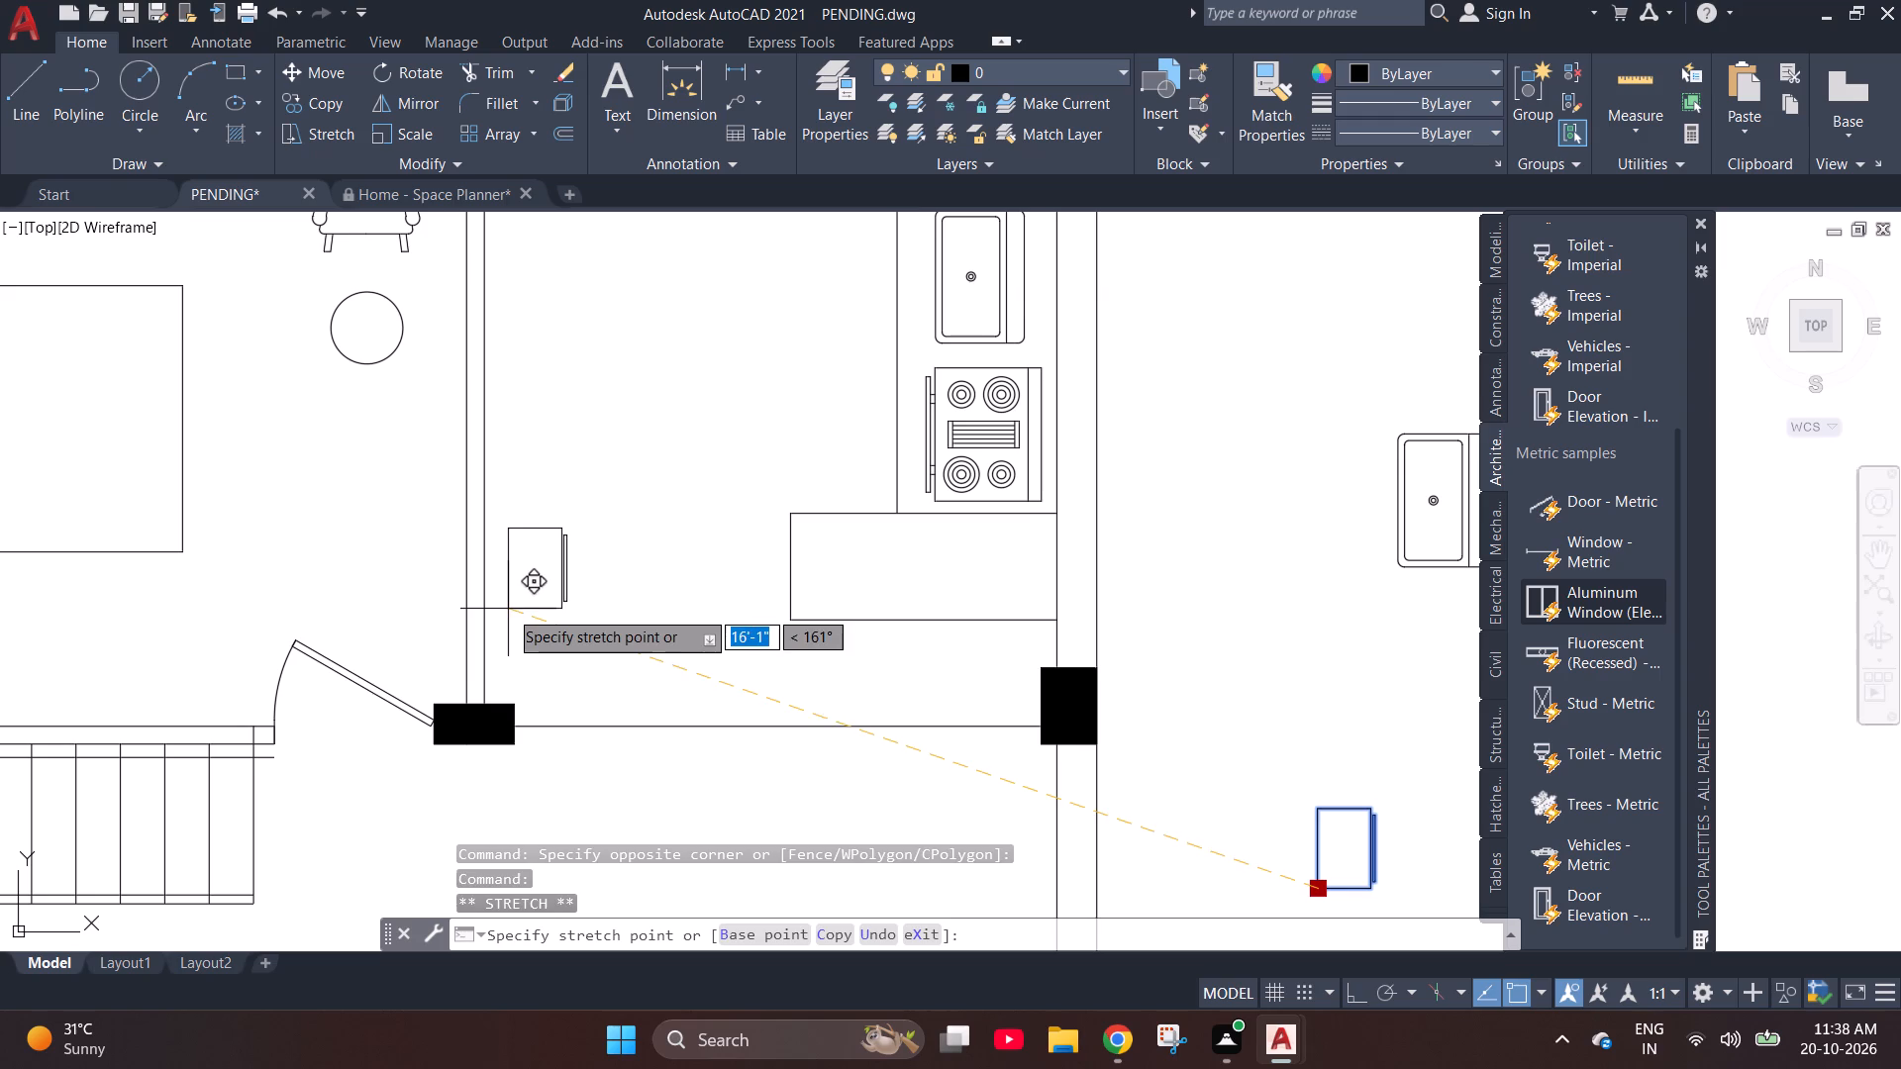
pyautogui.click(526, 604)
# Scale the appliance block in the kitchen to about twice its size from its lower corner nearest the bedroom wall.
pyautogui.write('sc')
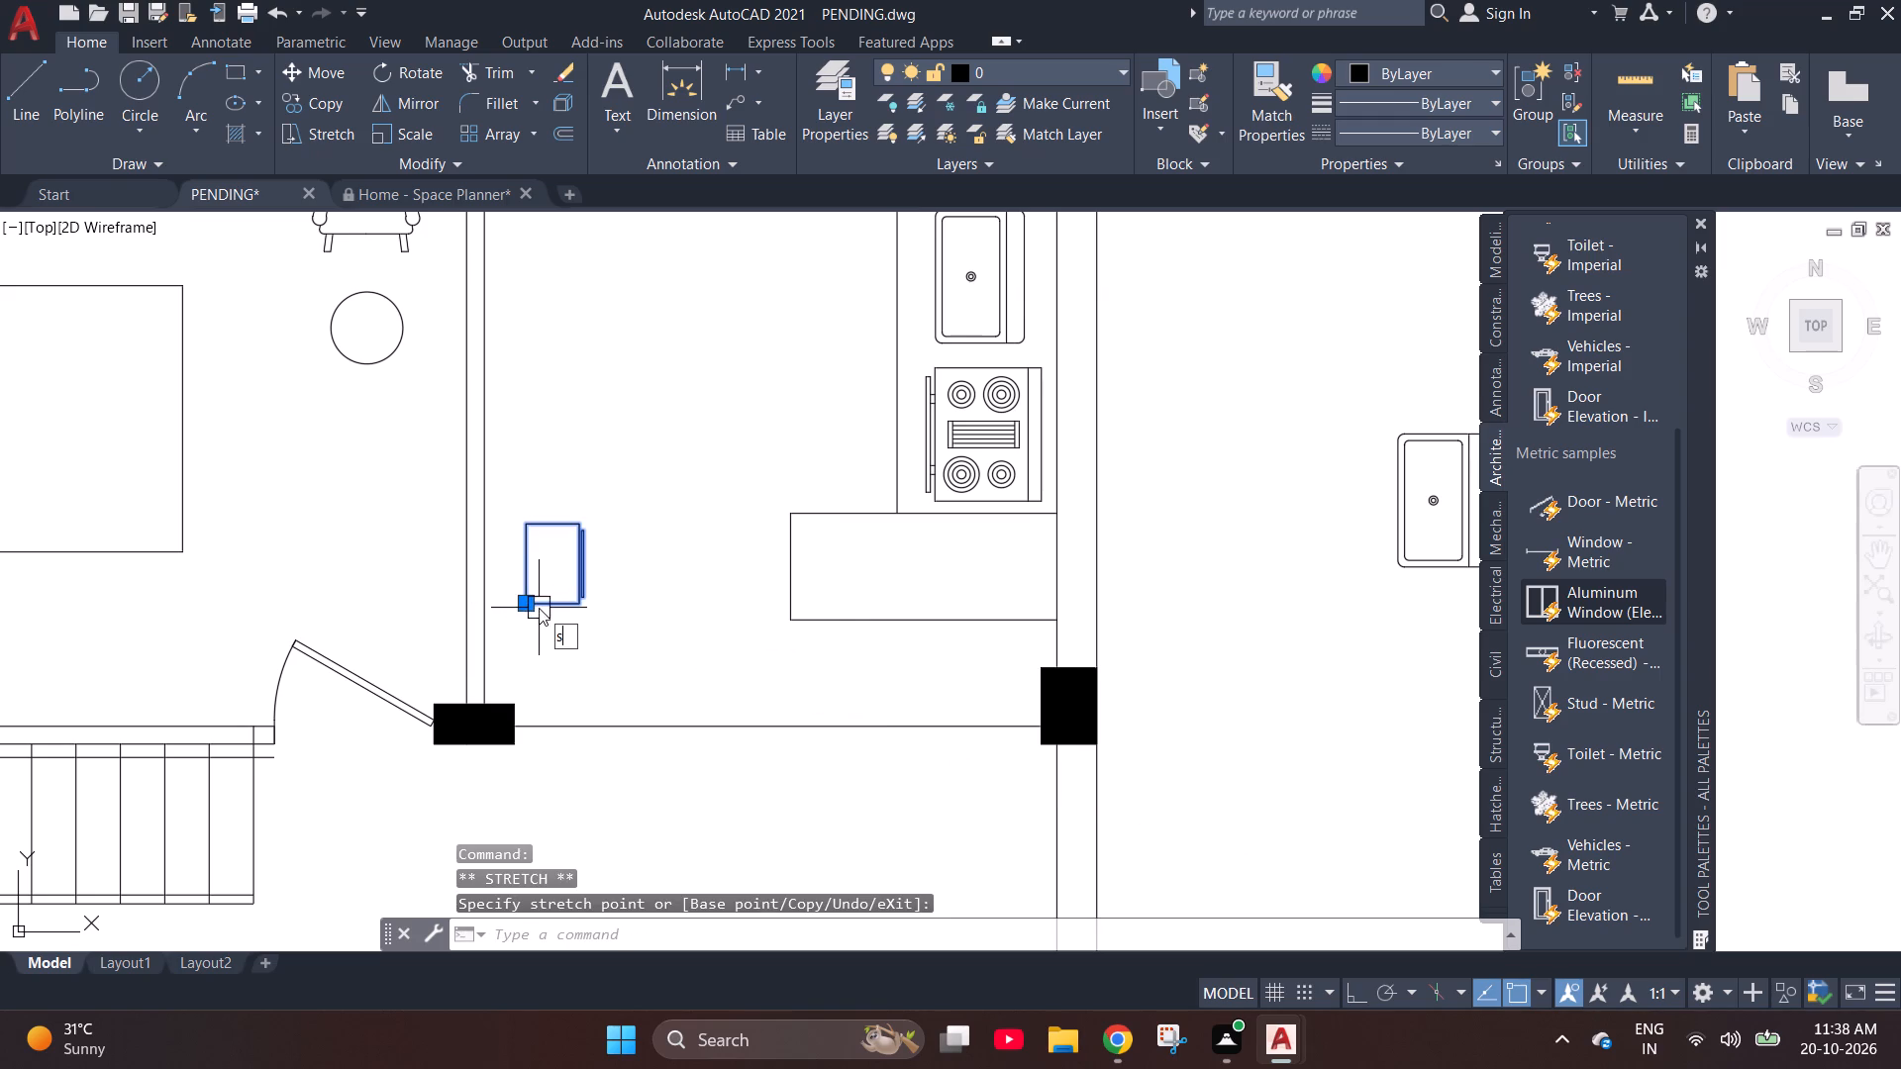
pyautogui.press('space')
pyautogui.click(523, 602)
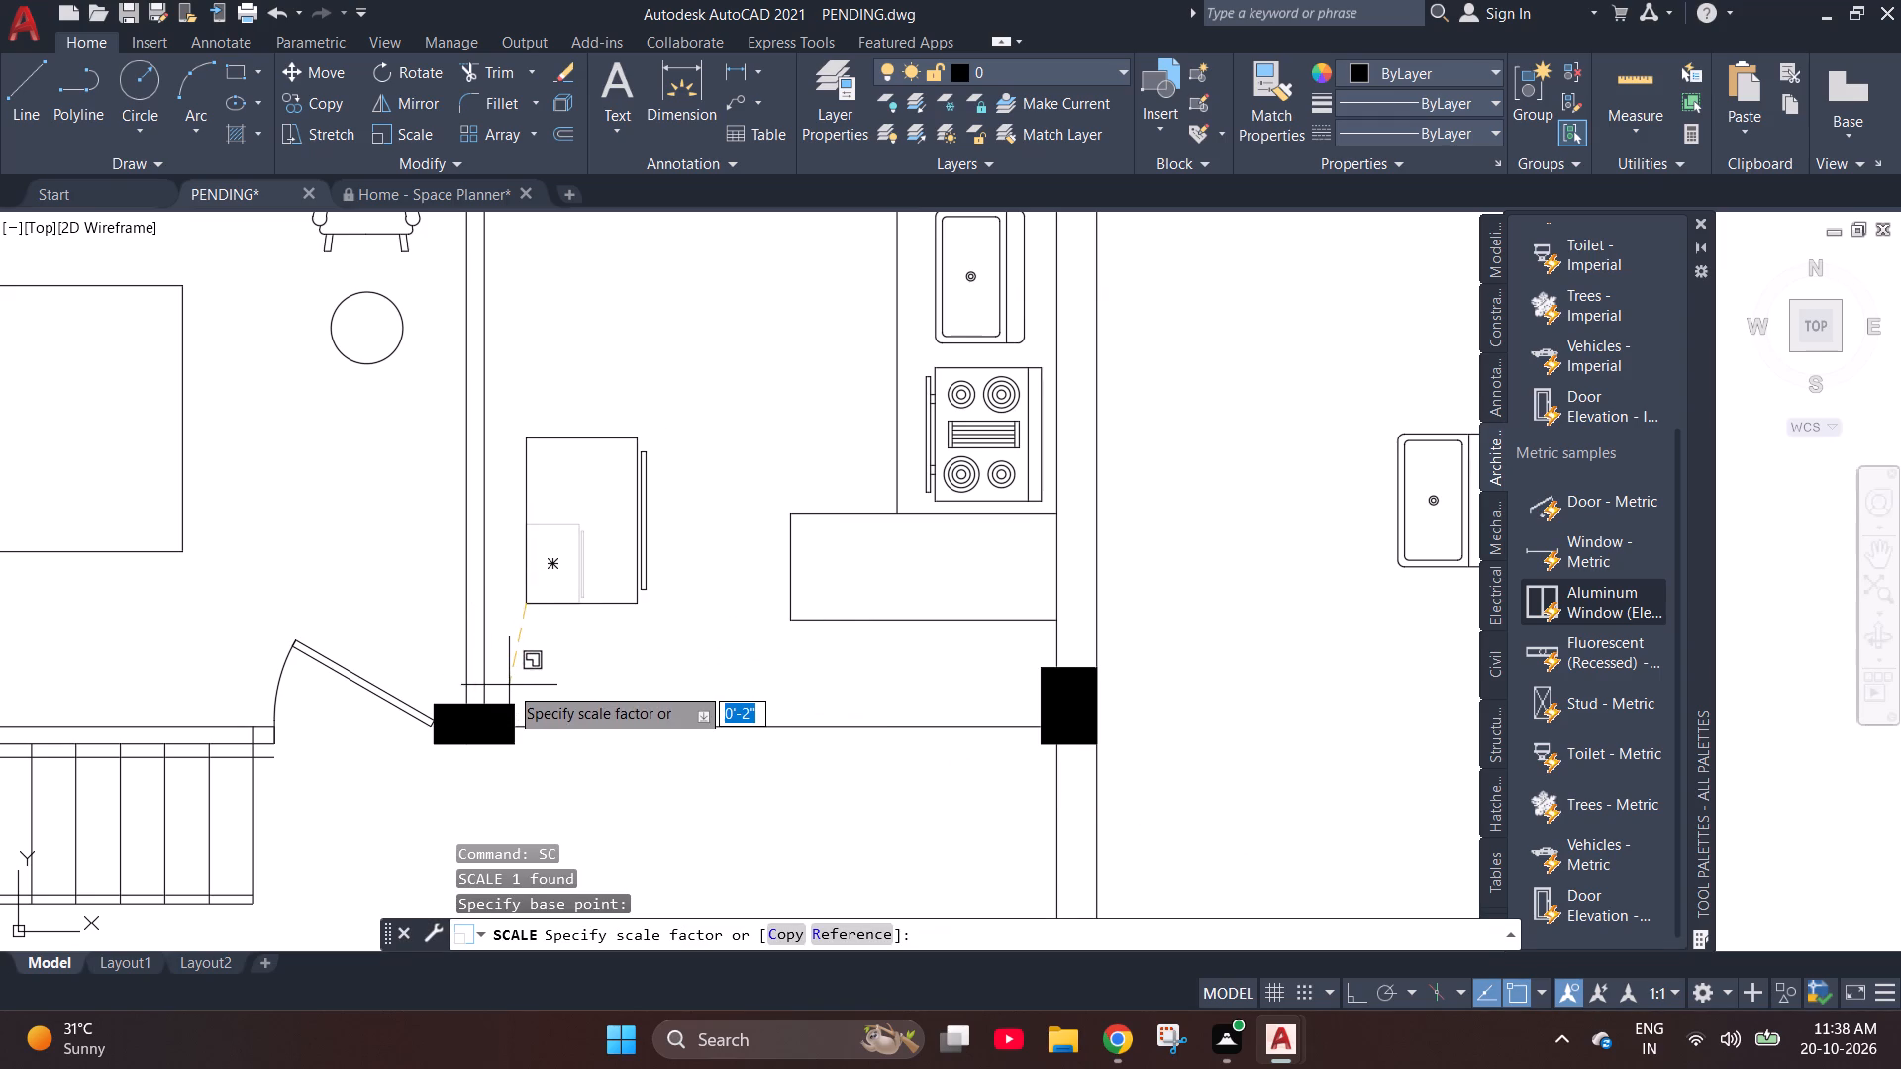
pyautogui.click(509, 685)
# Move the enlarged appliance block by its corner grip flush against the wall between the kitchen and the bedroom.
pyautogui.click(662, 616)
pyautogui.click(516, 363)
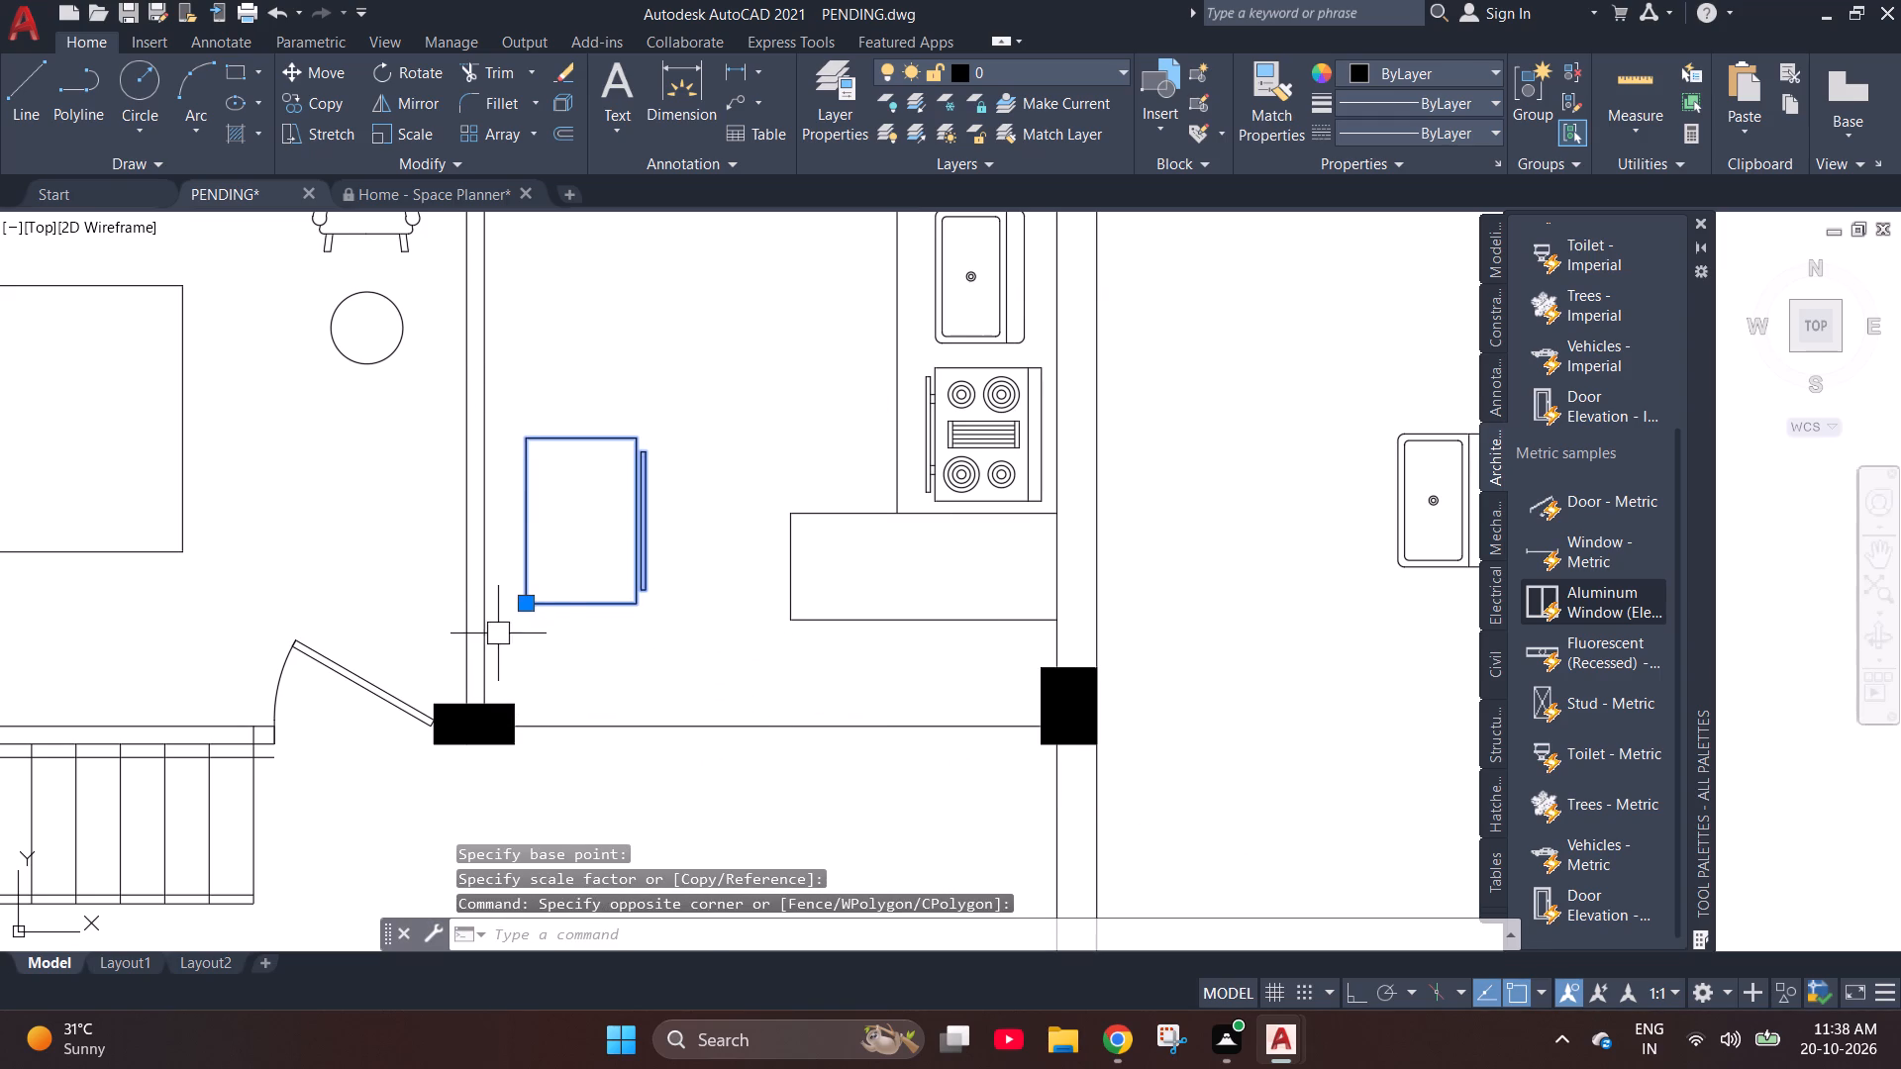
pyautogui.click(518, 607)
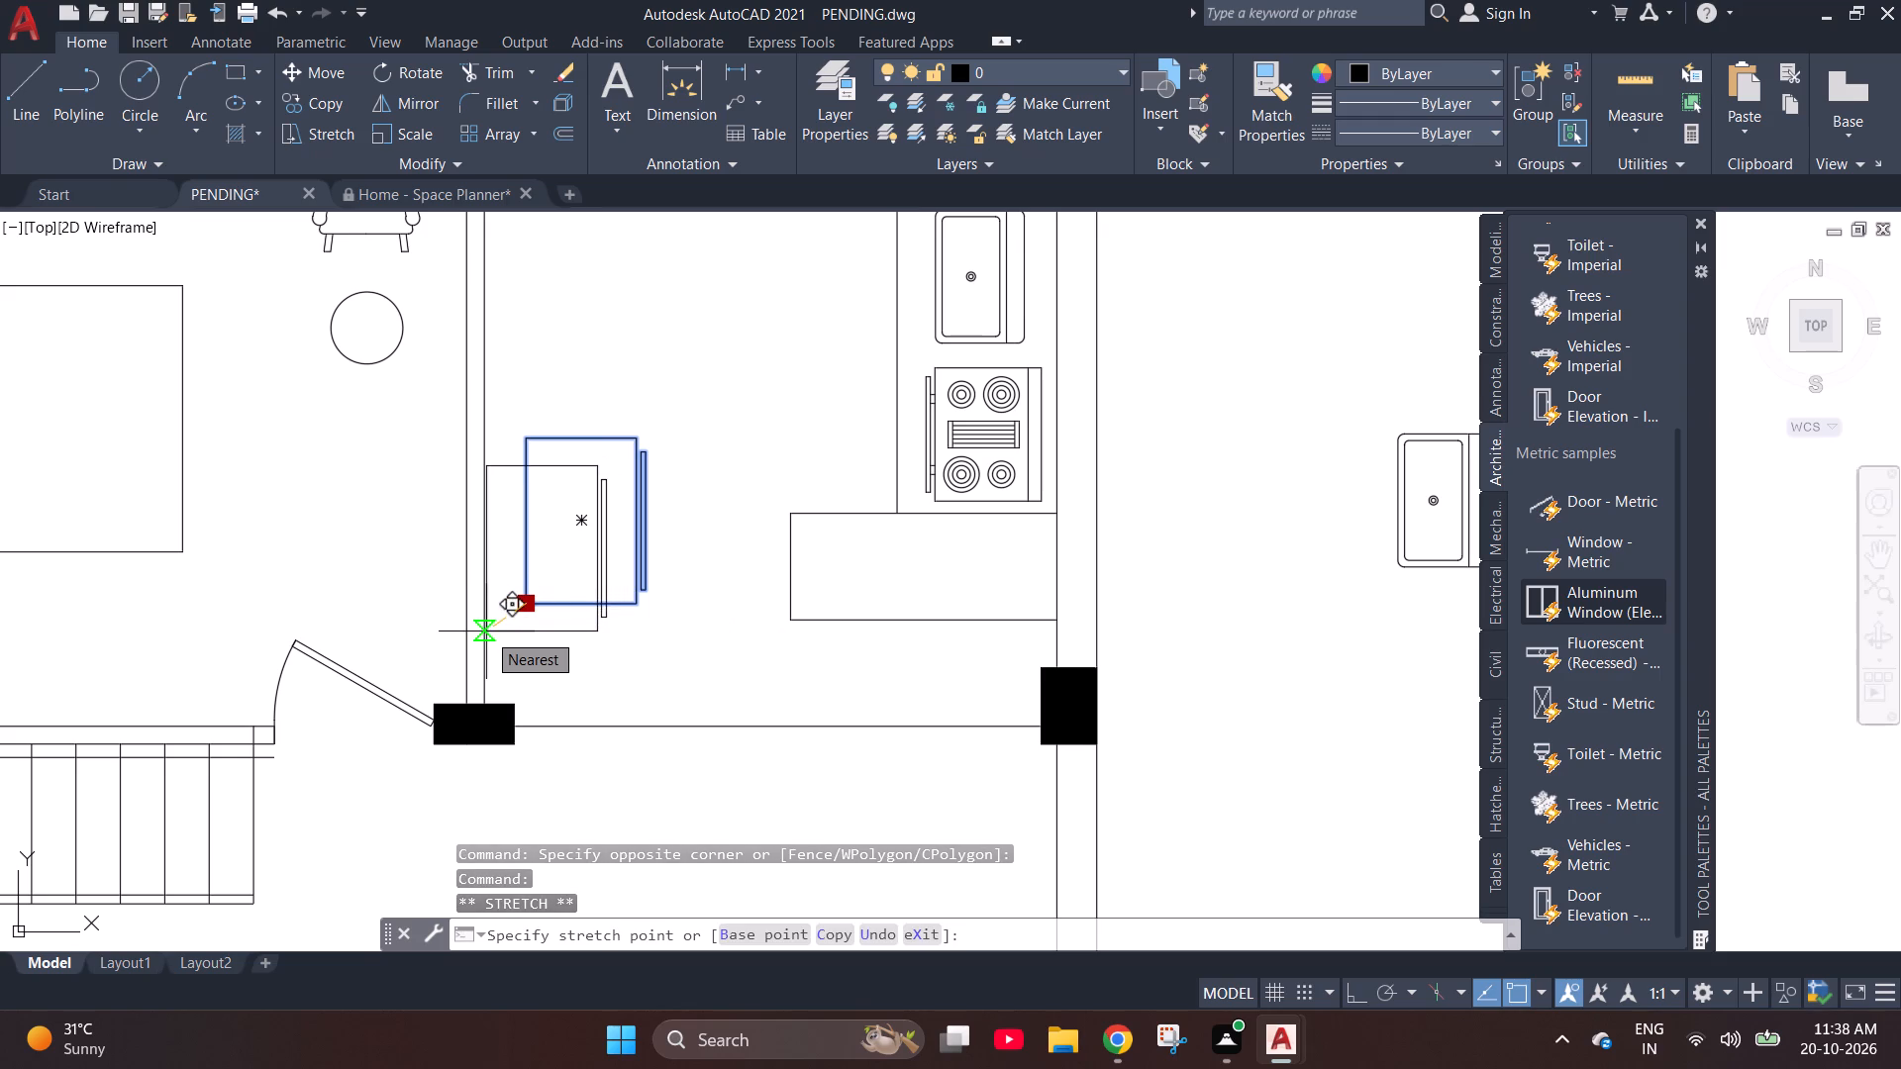
pyautogui.click(490, 619)
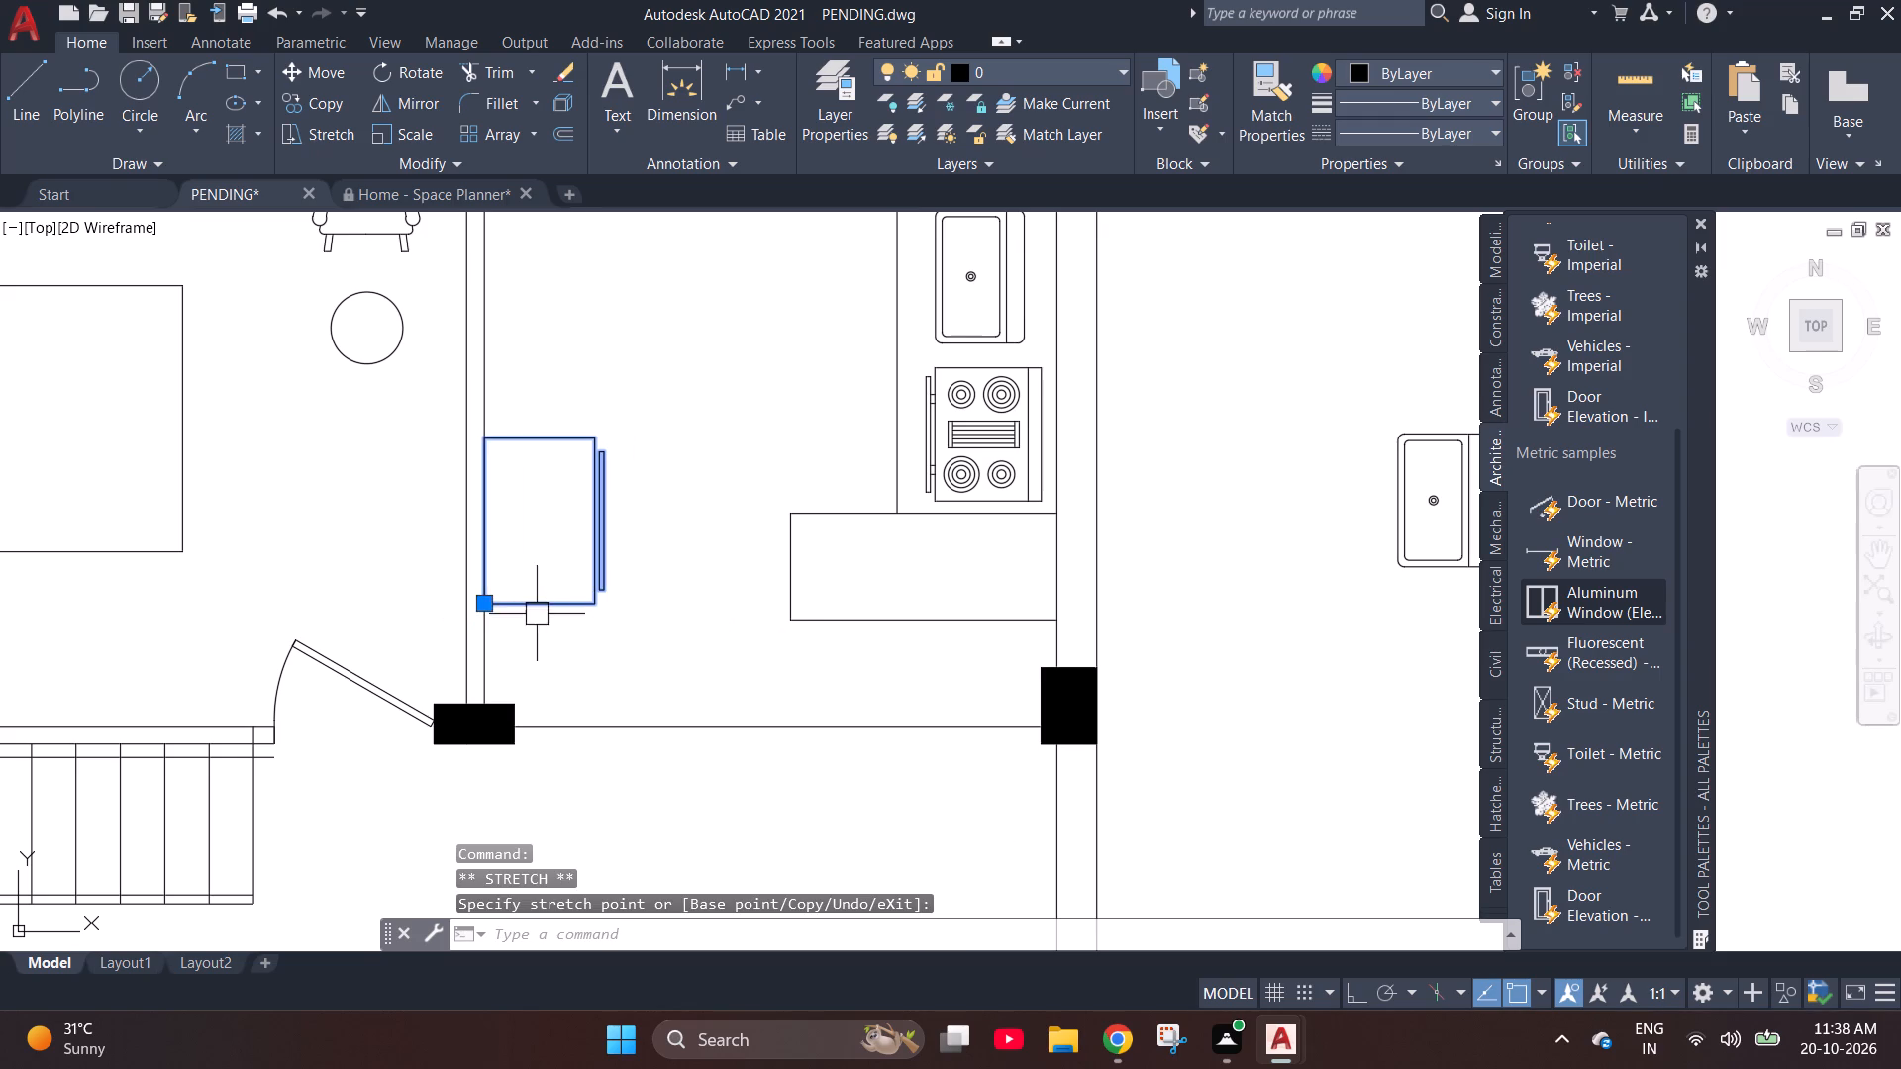
pyautogui.press('Escape')
# Move the loose chair above the sofas to the other side of the floor plan, just below the spare sink.
pyautogui.scroll(-3, 751, 504)
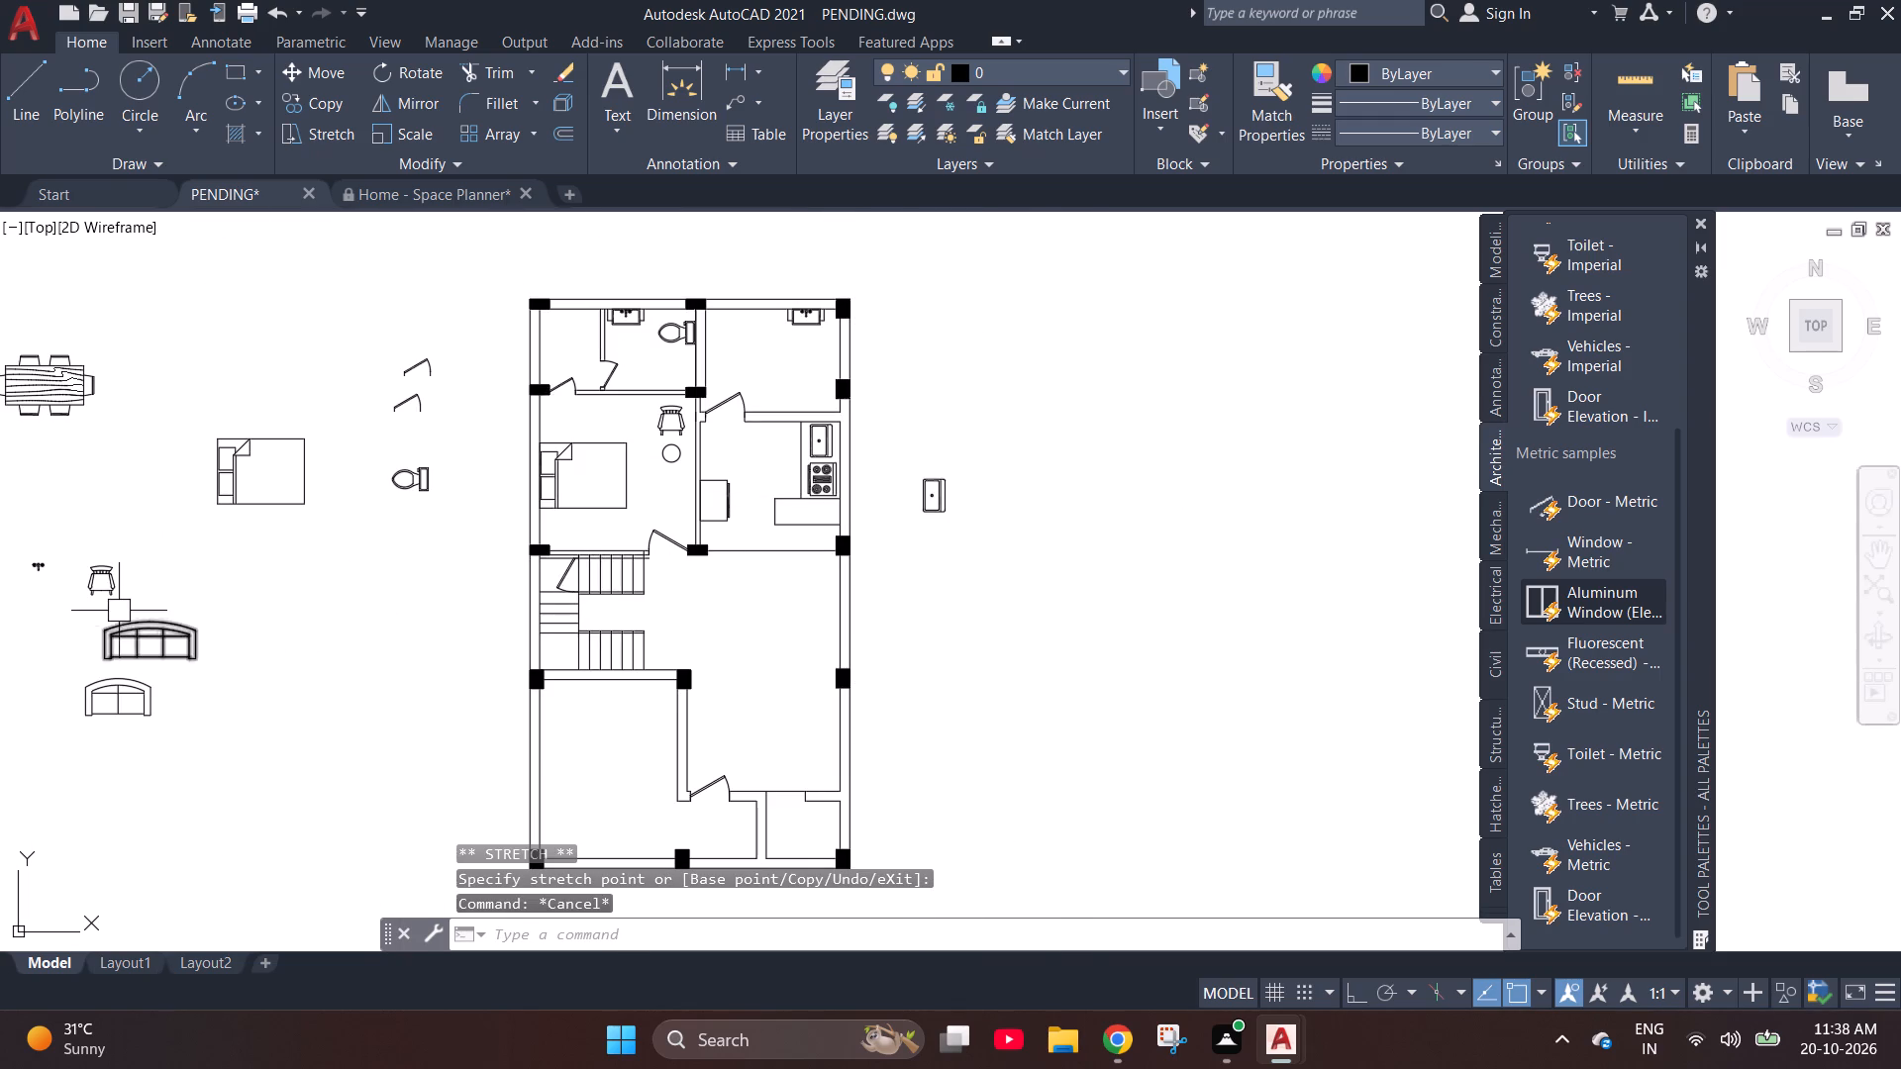
pyautogui.click(155, 595)
pyautogui.click(66, 546)
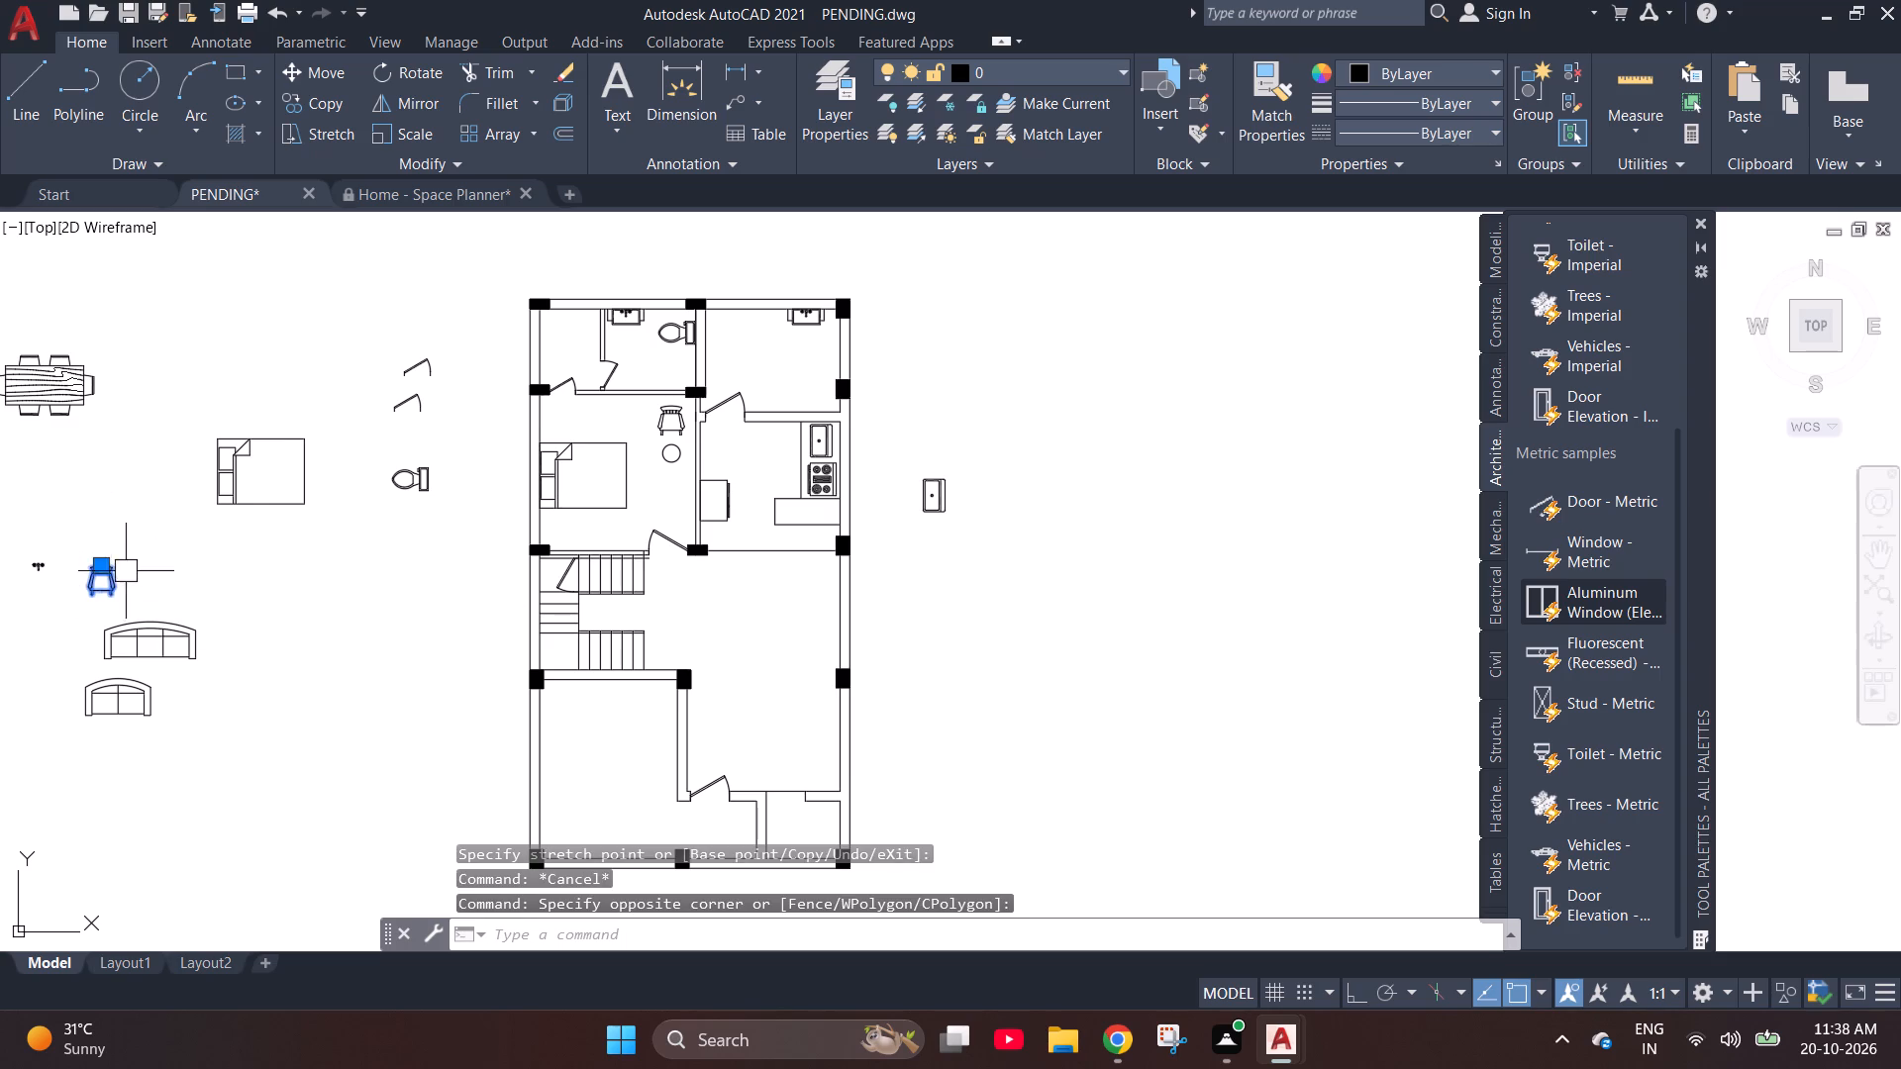
pyautogui.click(106, 567)
pyautogui.click(915, 545)
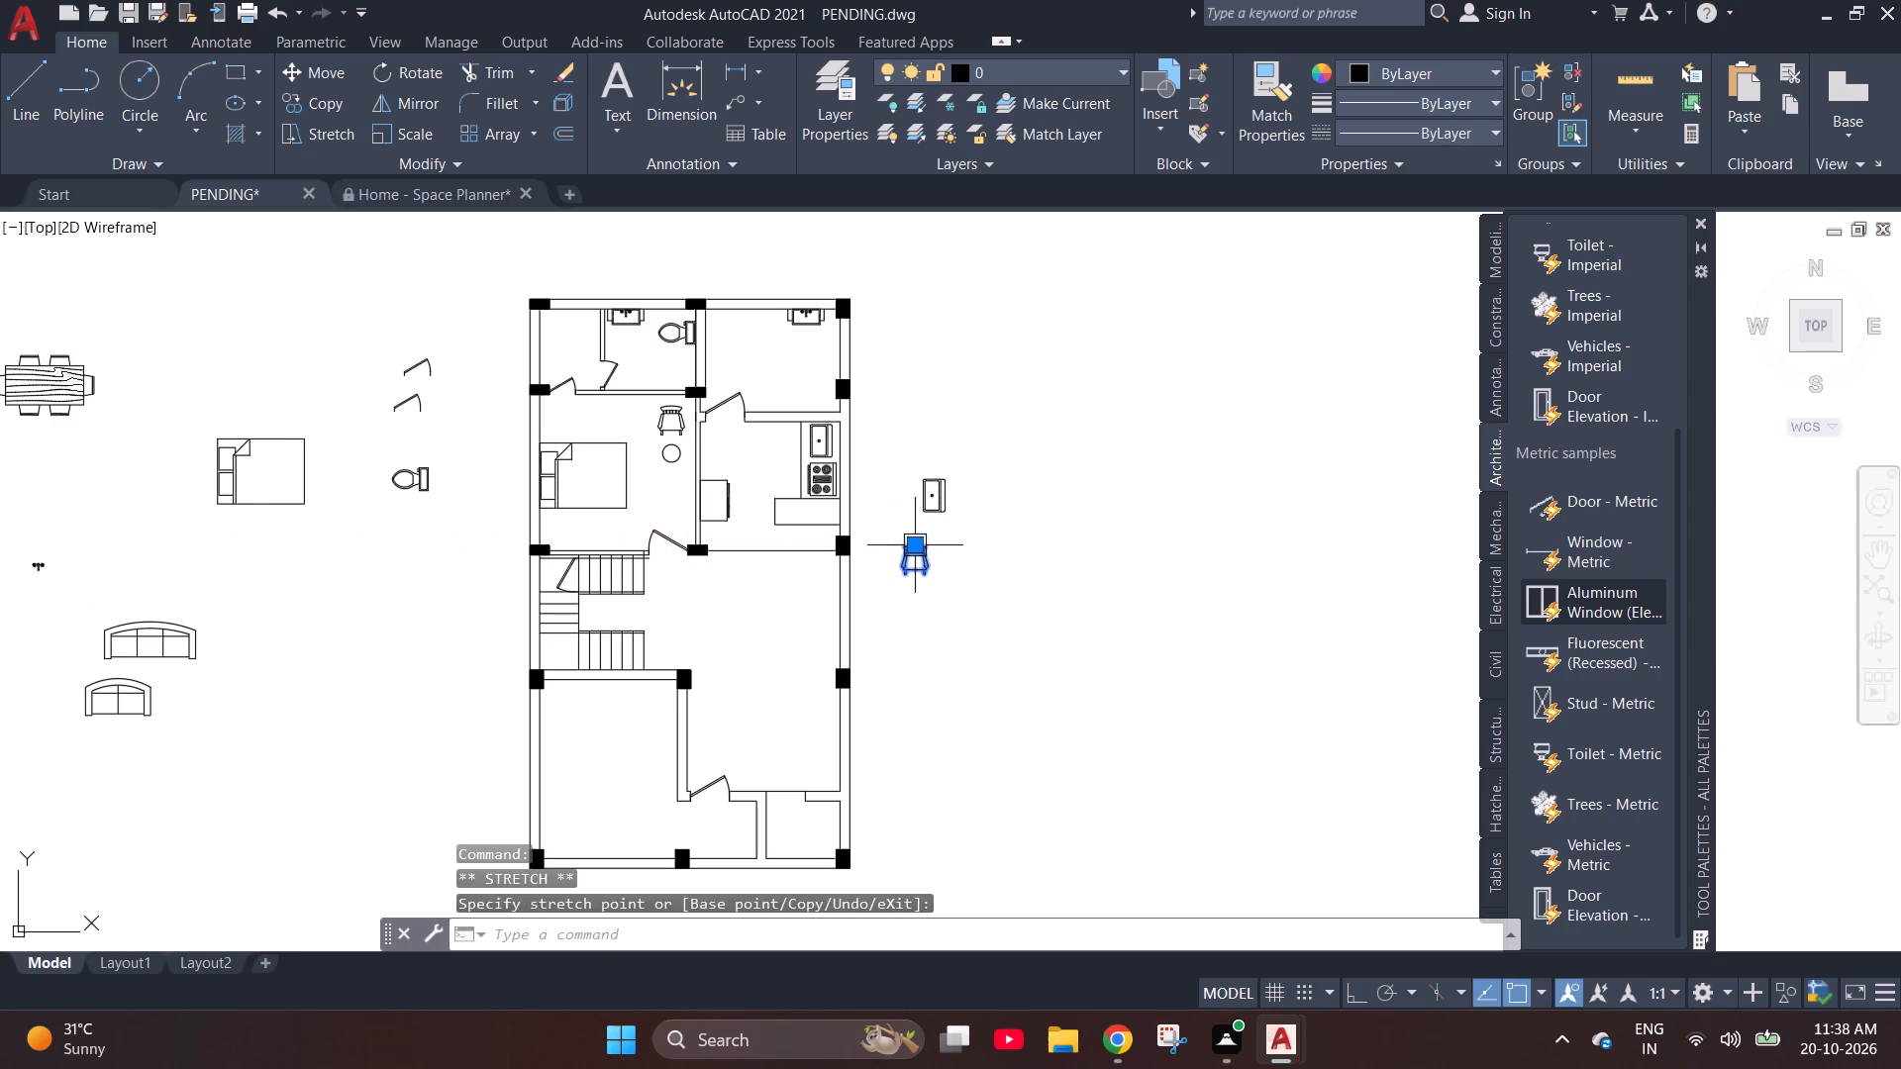
pyautogui.press('Escape')
# Rotate the chair below the spare sink 180° about the end of its backrest, with Ortho on.
pyautogui.scroll(2, 940, 561)
pyautogui.click(942, 614)
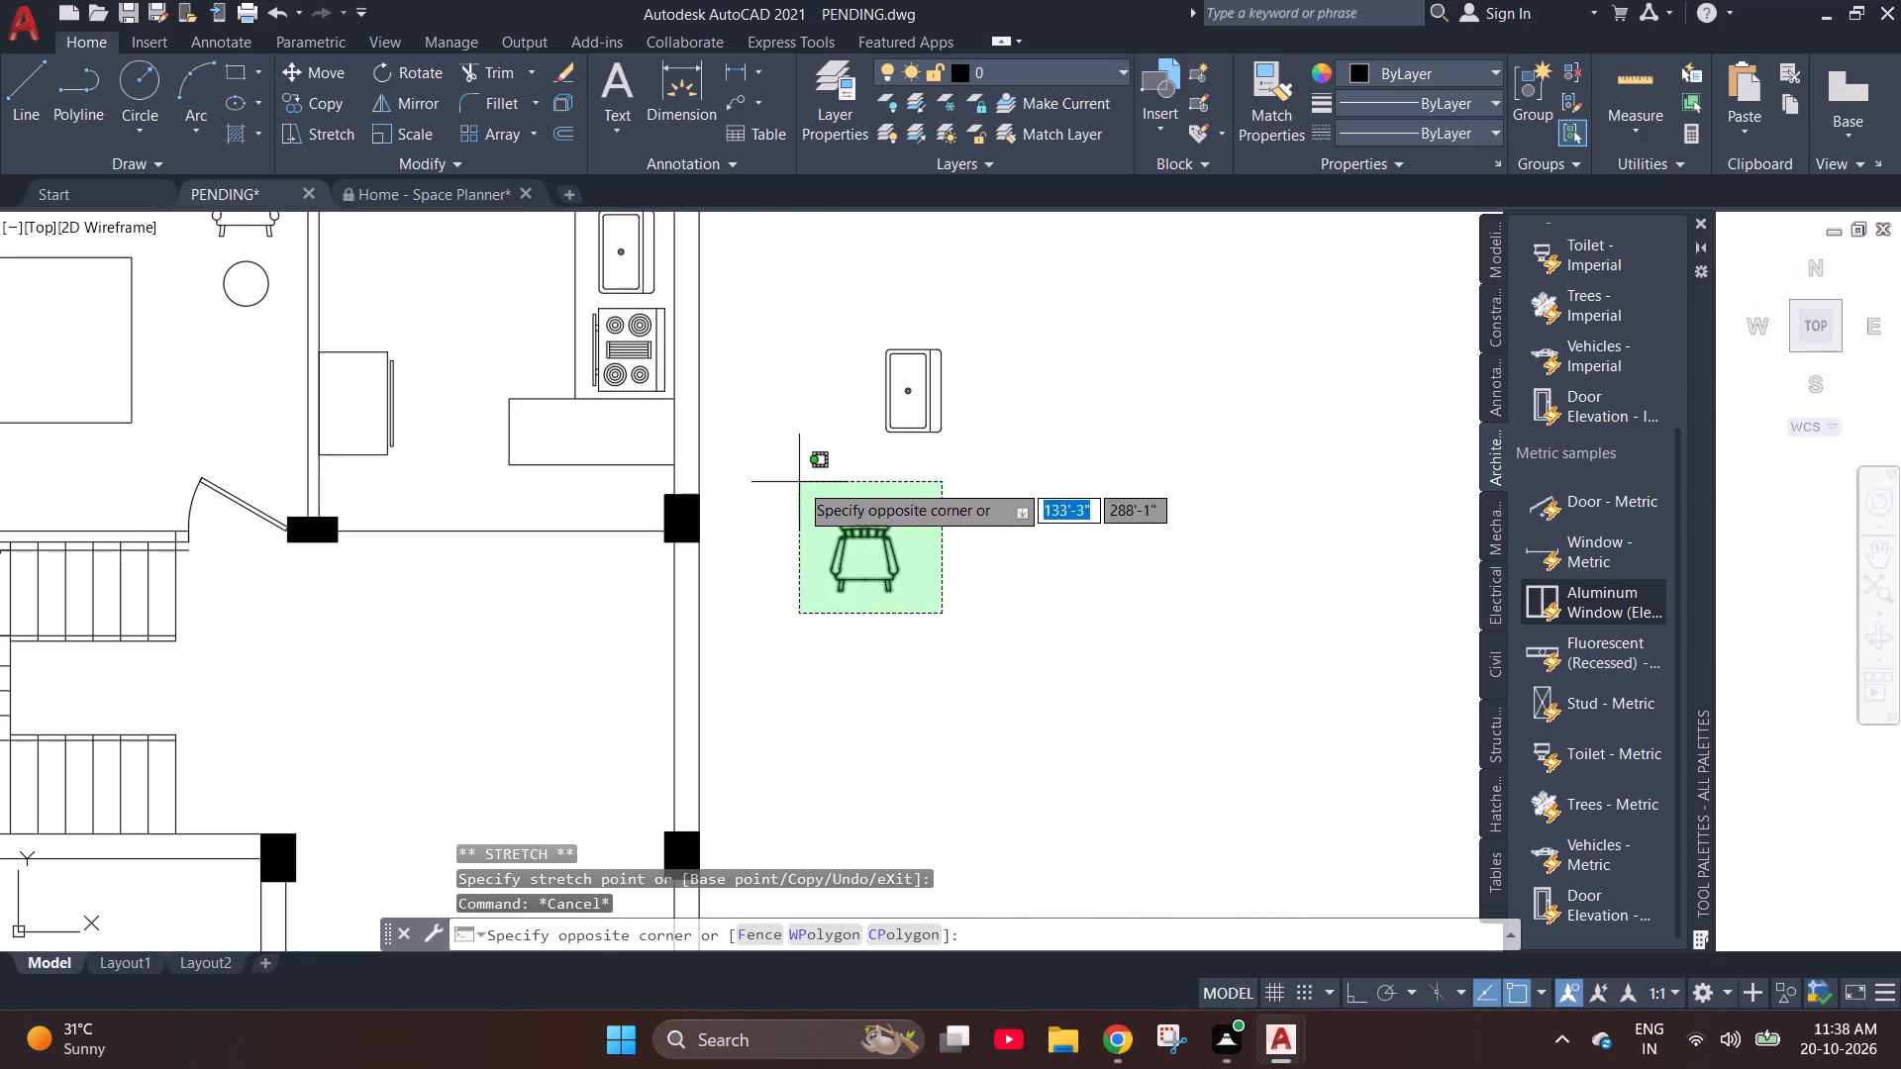
pyautogui.click(796, 479)
pyautogui.rightClick(869, 513)
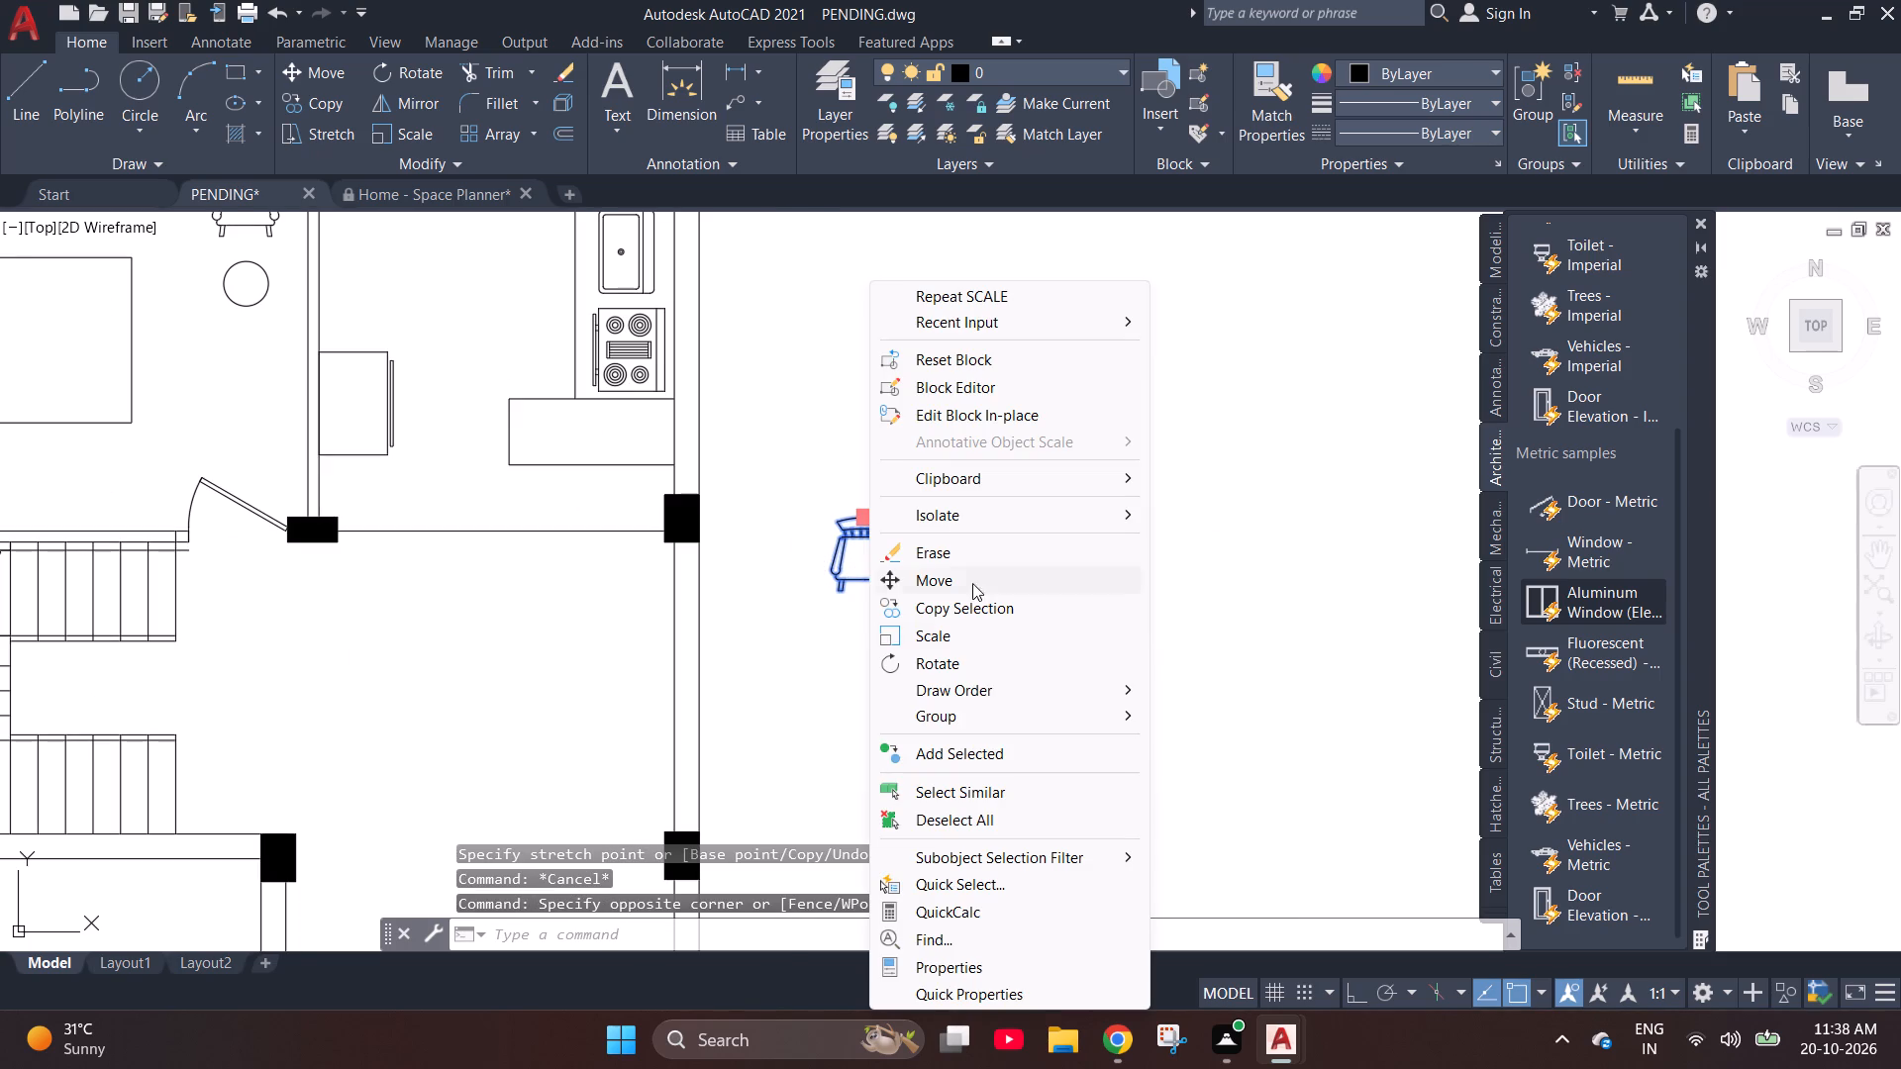
pyautogui.click(955, 662)
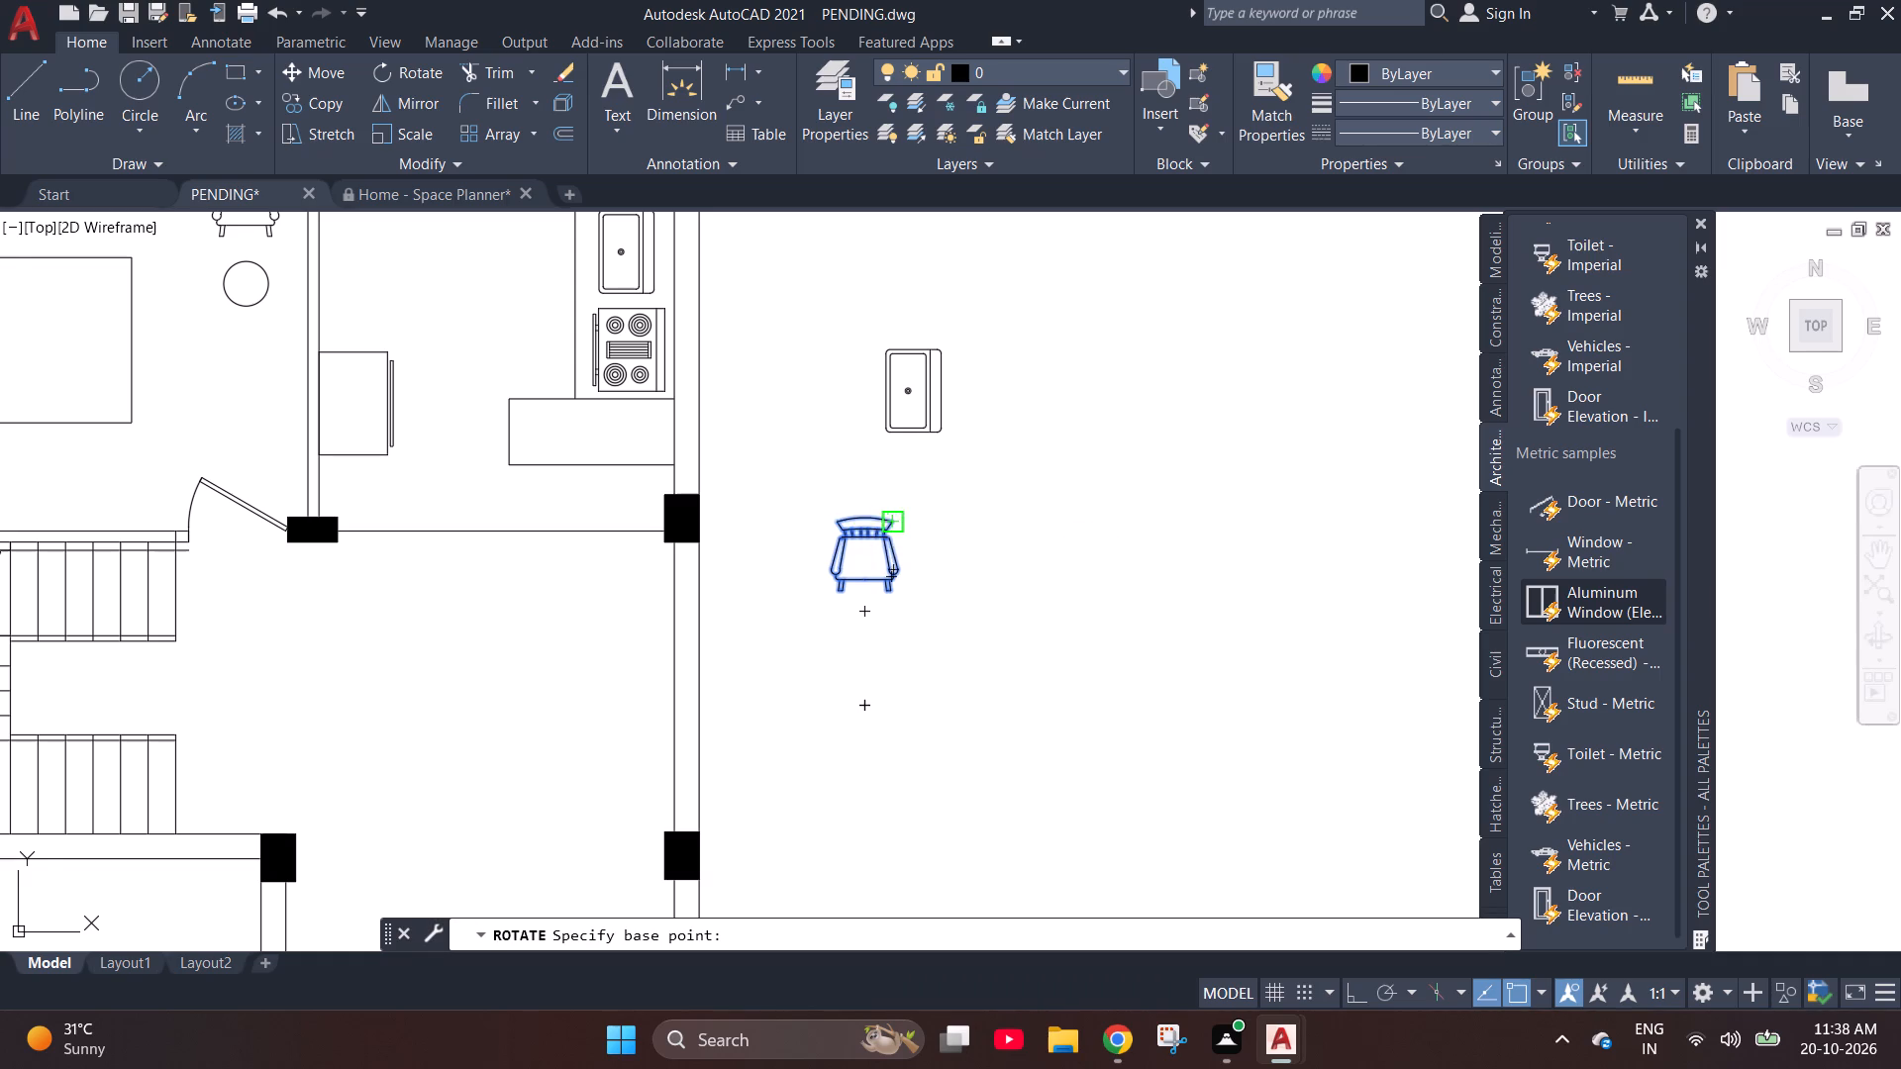
pyautogui.click(898, 523)
pyautogui.press('F8')
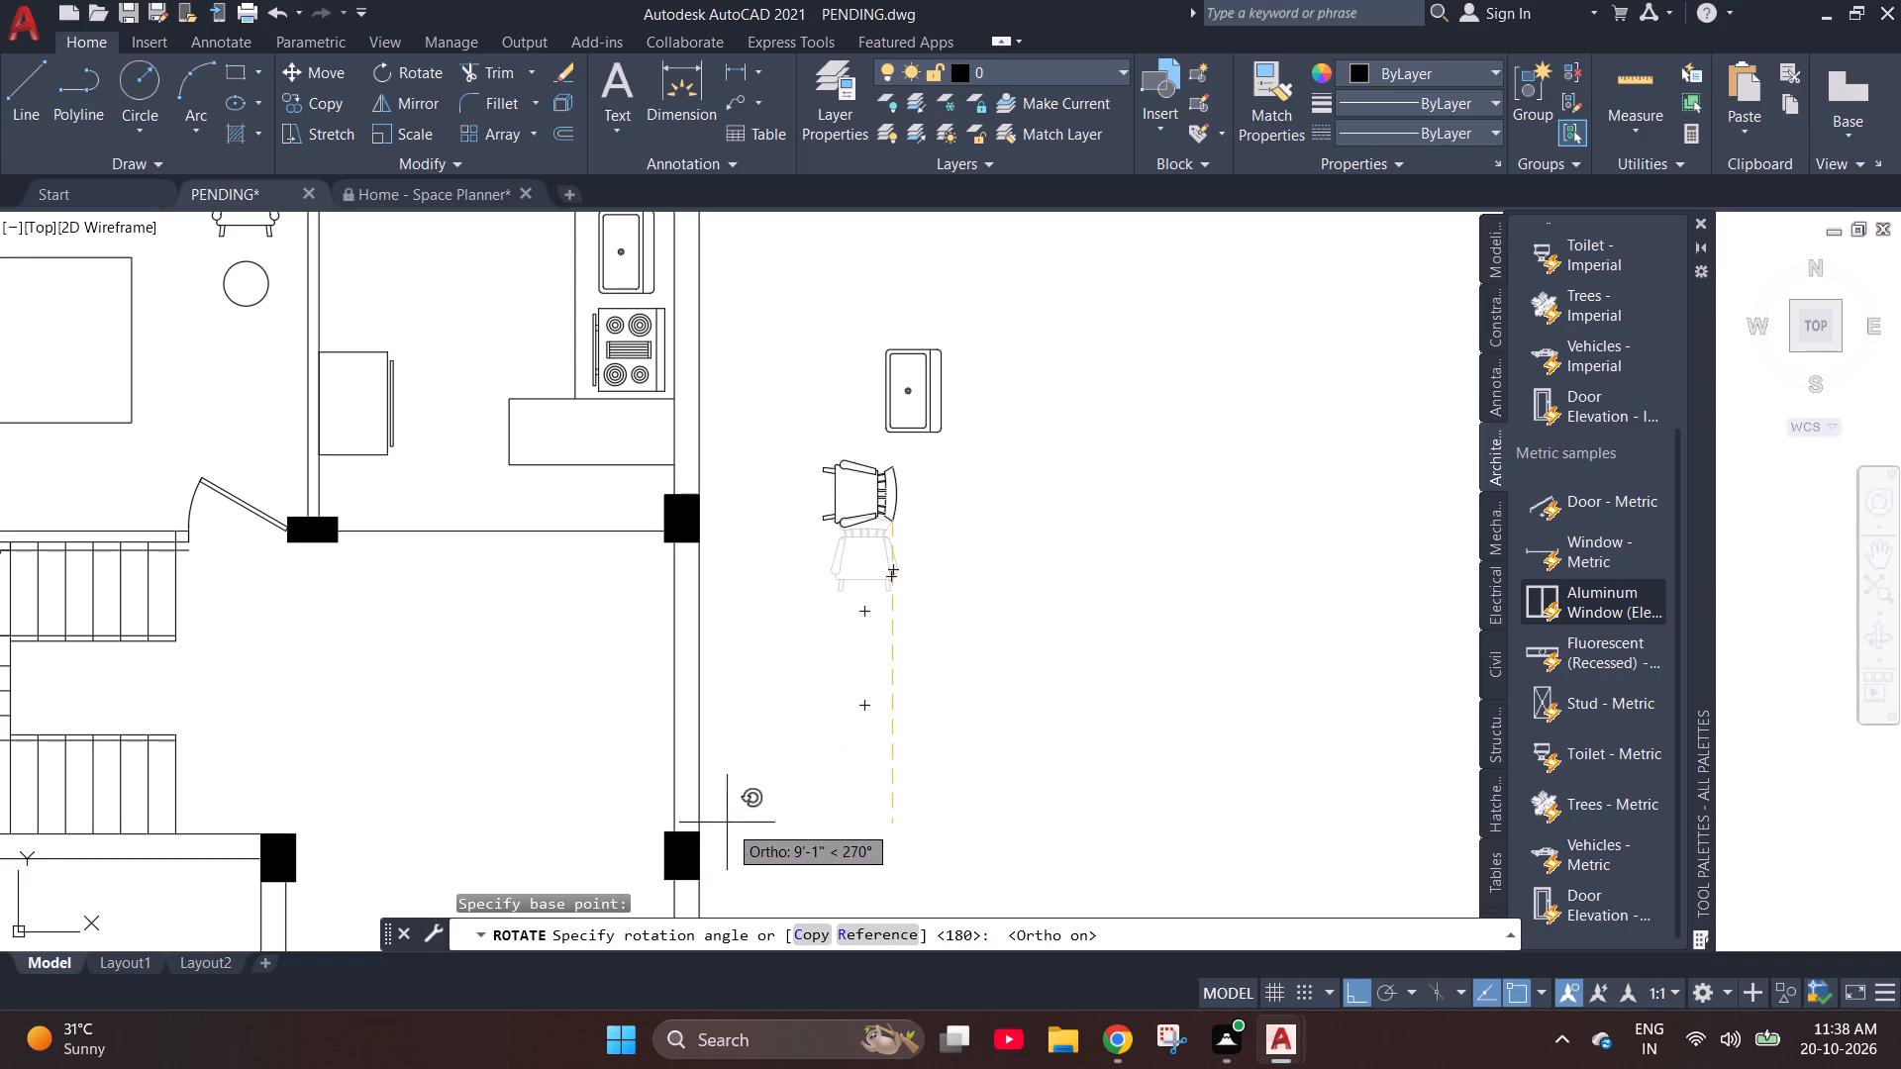
pyautogui.click(797, 463)
pyautogui.press('Escape')
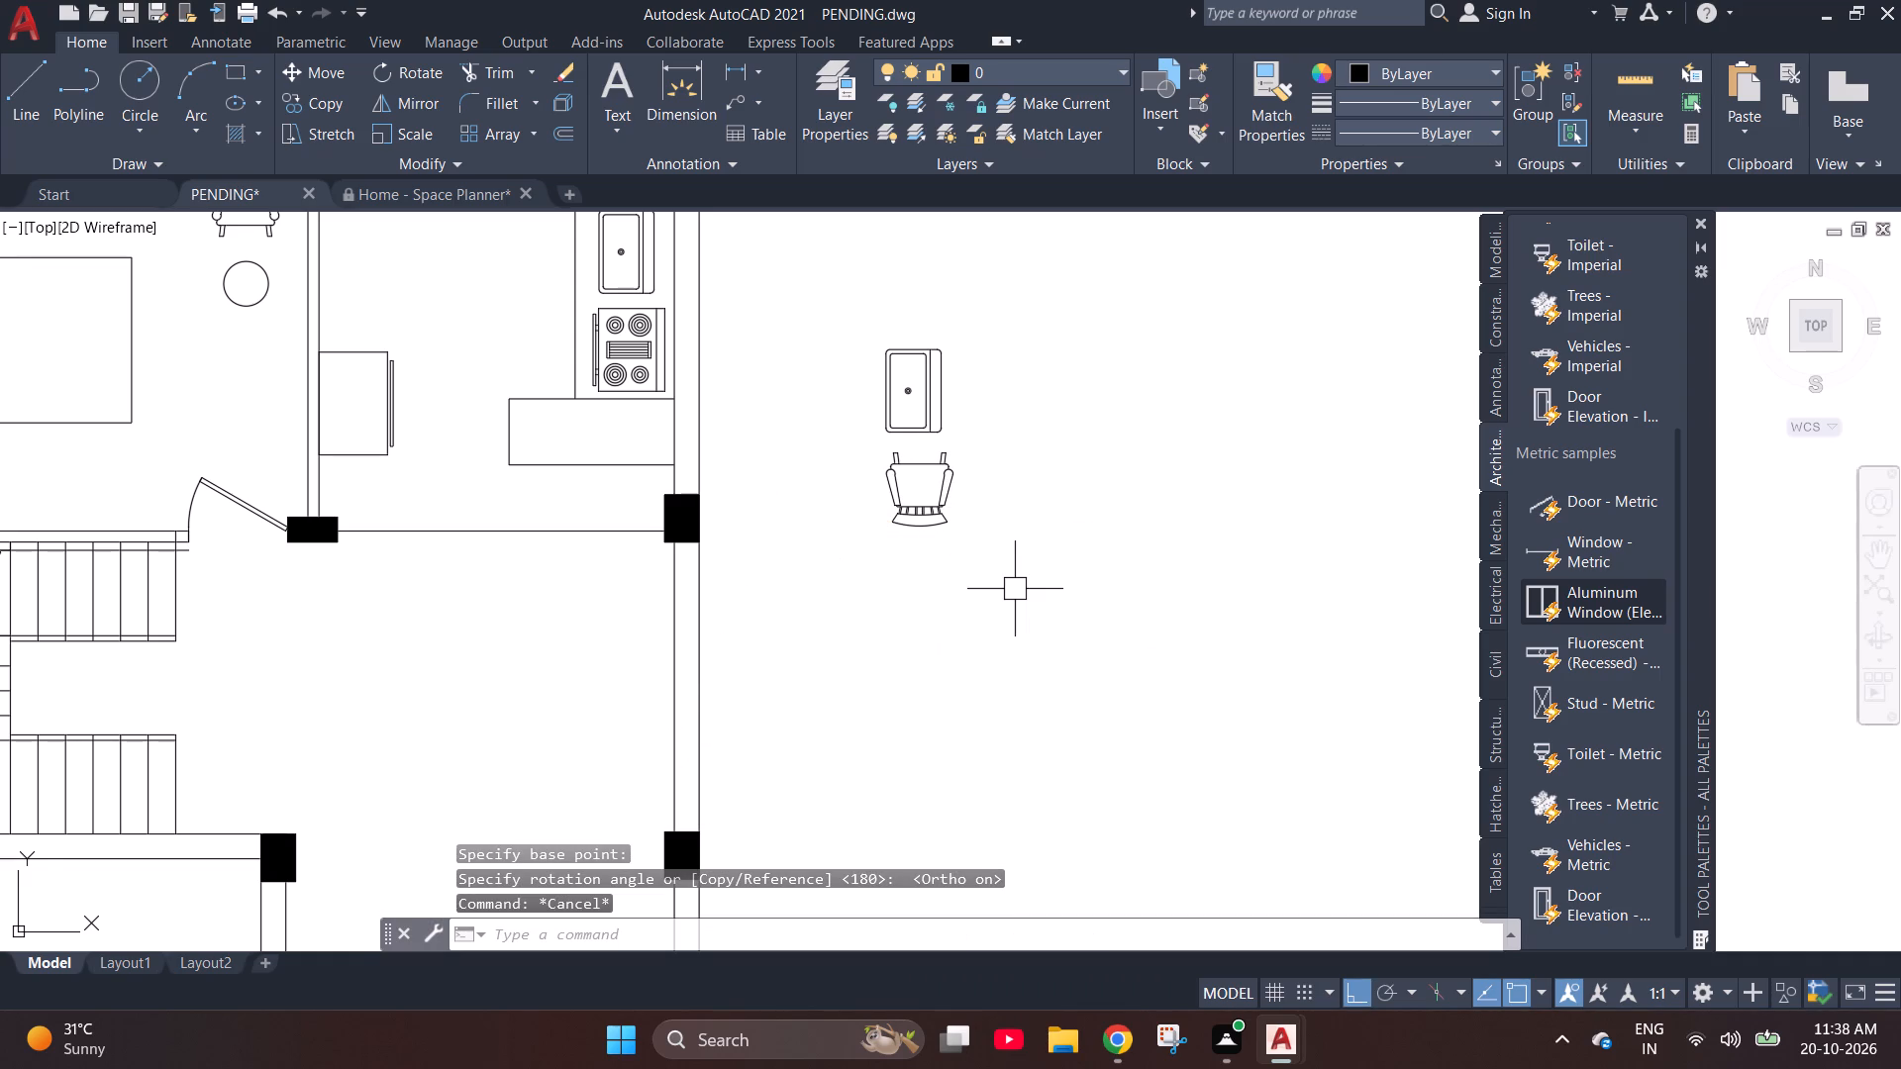
# Scale the rotated chair down to about three quarters of its size from the end of its backrest.
pyautogui.moveTo(1015, 589); pyautogui.dragTo(1001, 573)
pyautogui.click(839, 465)
pyautogui.press('s')
pyautogui.write('c')
pyautogui.press('space')
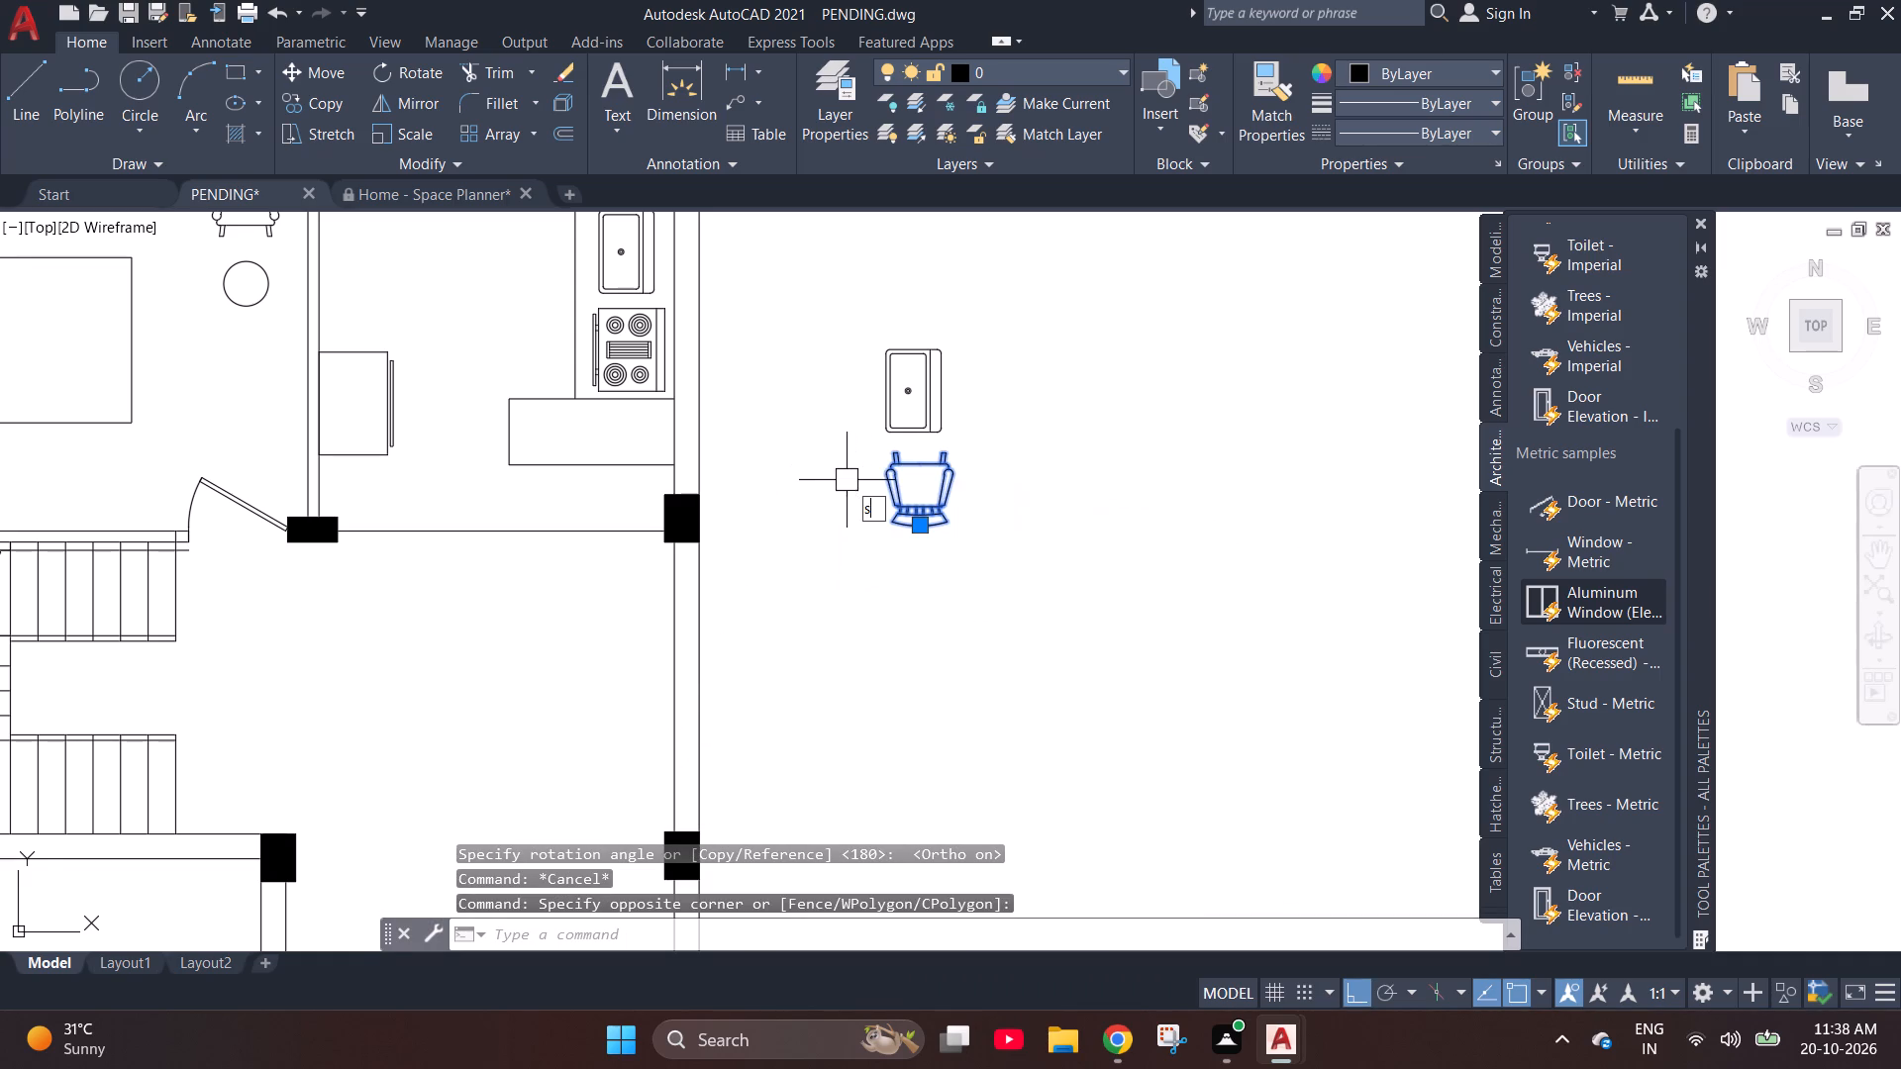
pyautogui.click(888, 522)
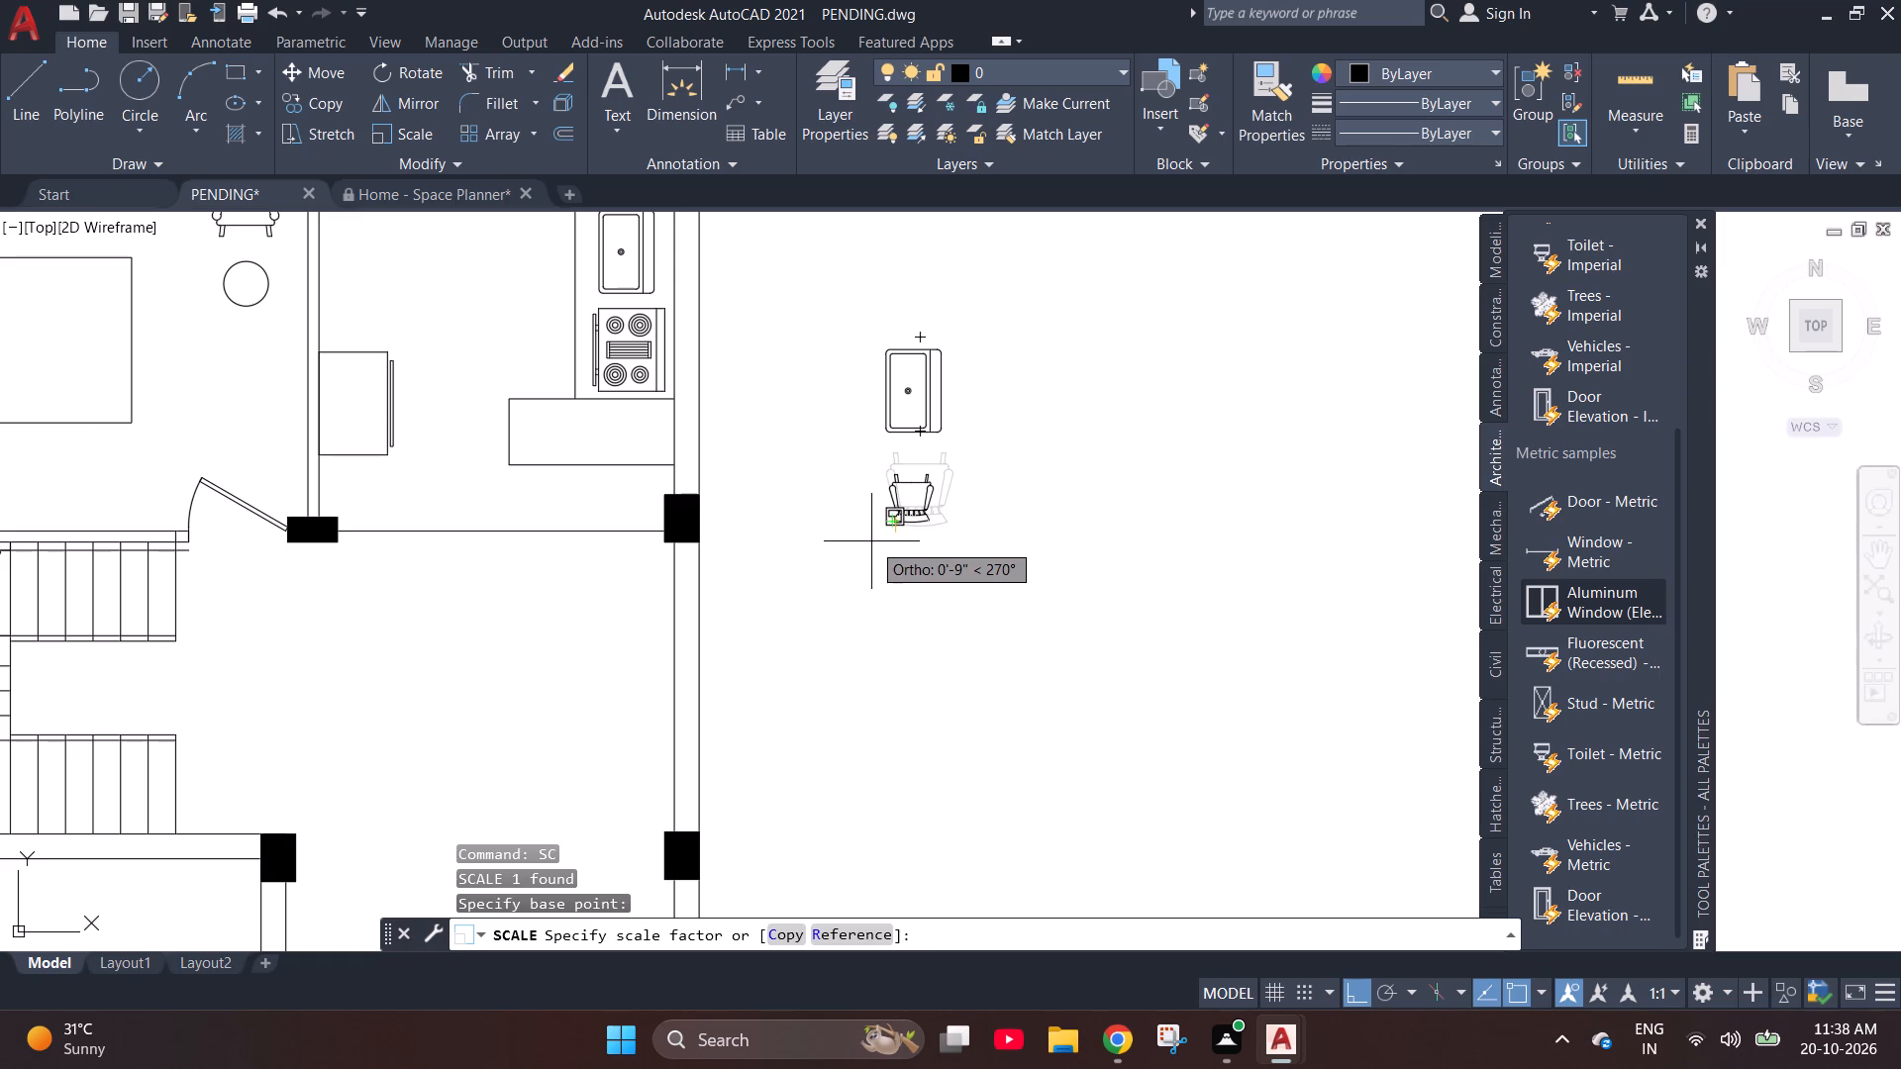
pyautogui.click(870, 543)
pyautogui.press('`')
# Copy the reduced chair twice with Ortho on, about 11'-0" and 9'-1" across, side by side below the kitchen counter's lower arm.
pyautogui.click(995, 579)
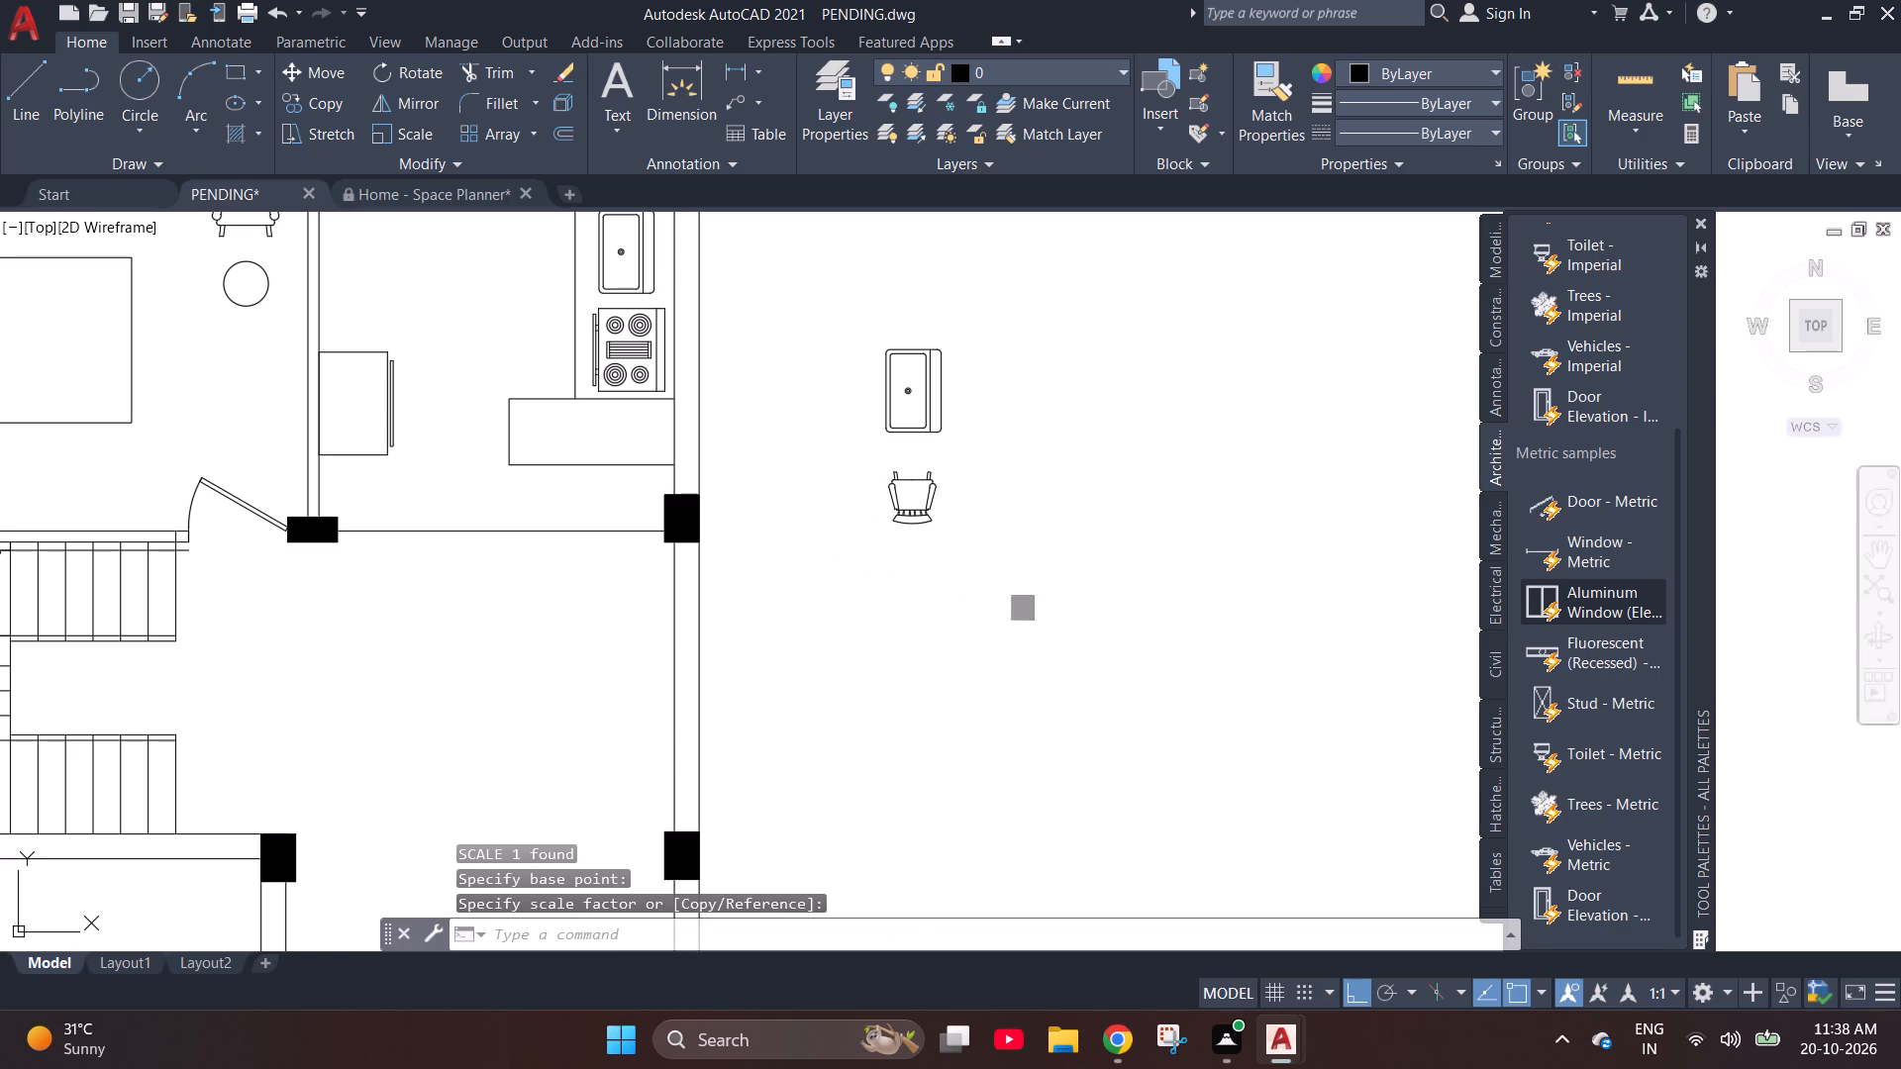
pyautogui.click(859, 473)
pyautogui.press('c')
pyautogui.press('o')
pyautogui.press('Return')
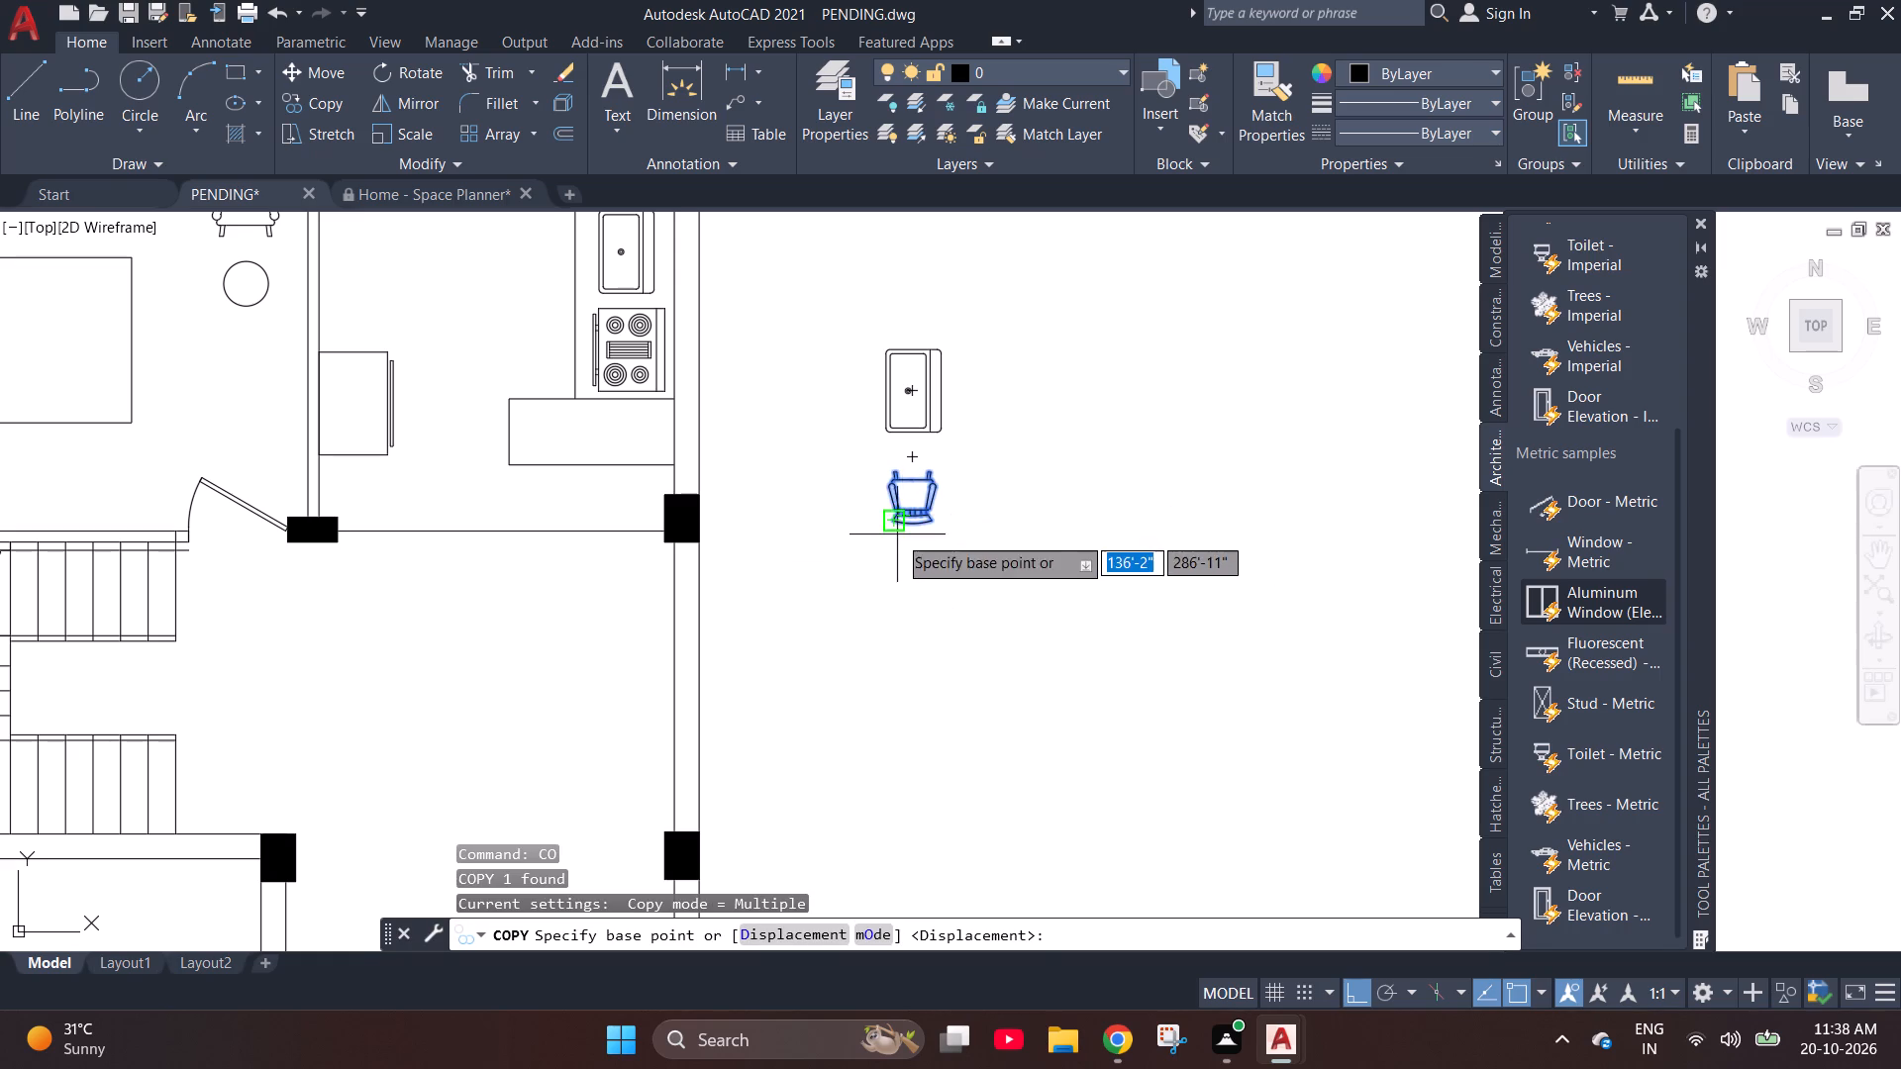
pyautogui.scroll(3, 899, 498)
pyautogui.click(858, 590)
pyautogui.scroll(-2, 1001, 609)
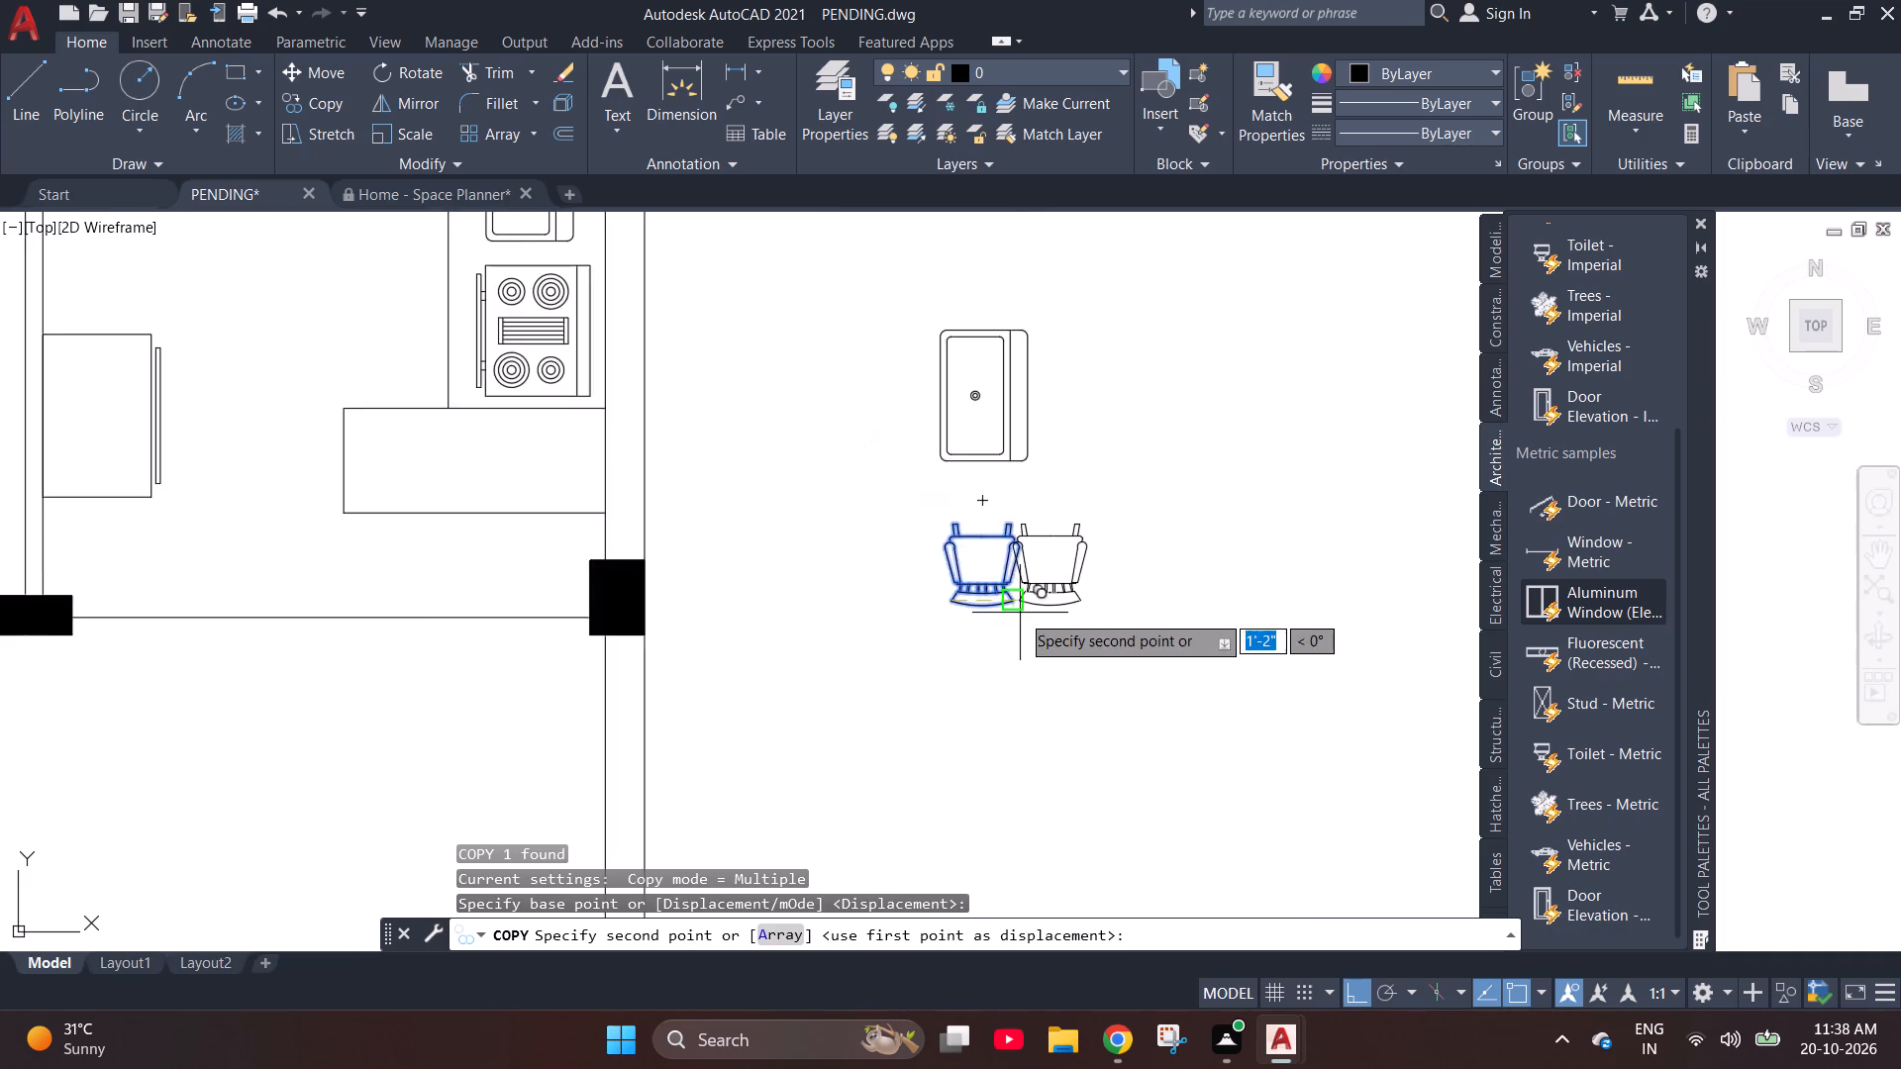
pyautogui.scroll(-1, 1020, 613)
pyautogui.scroll(2, 626, 631)
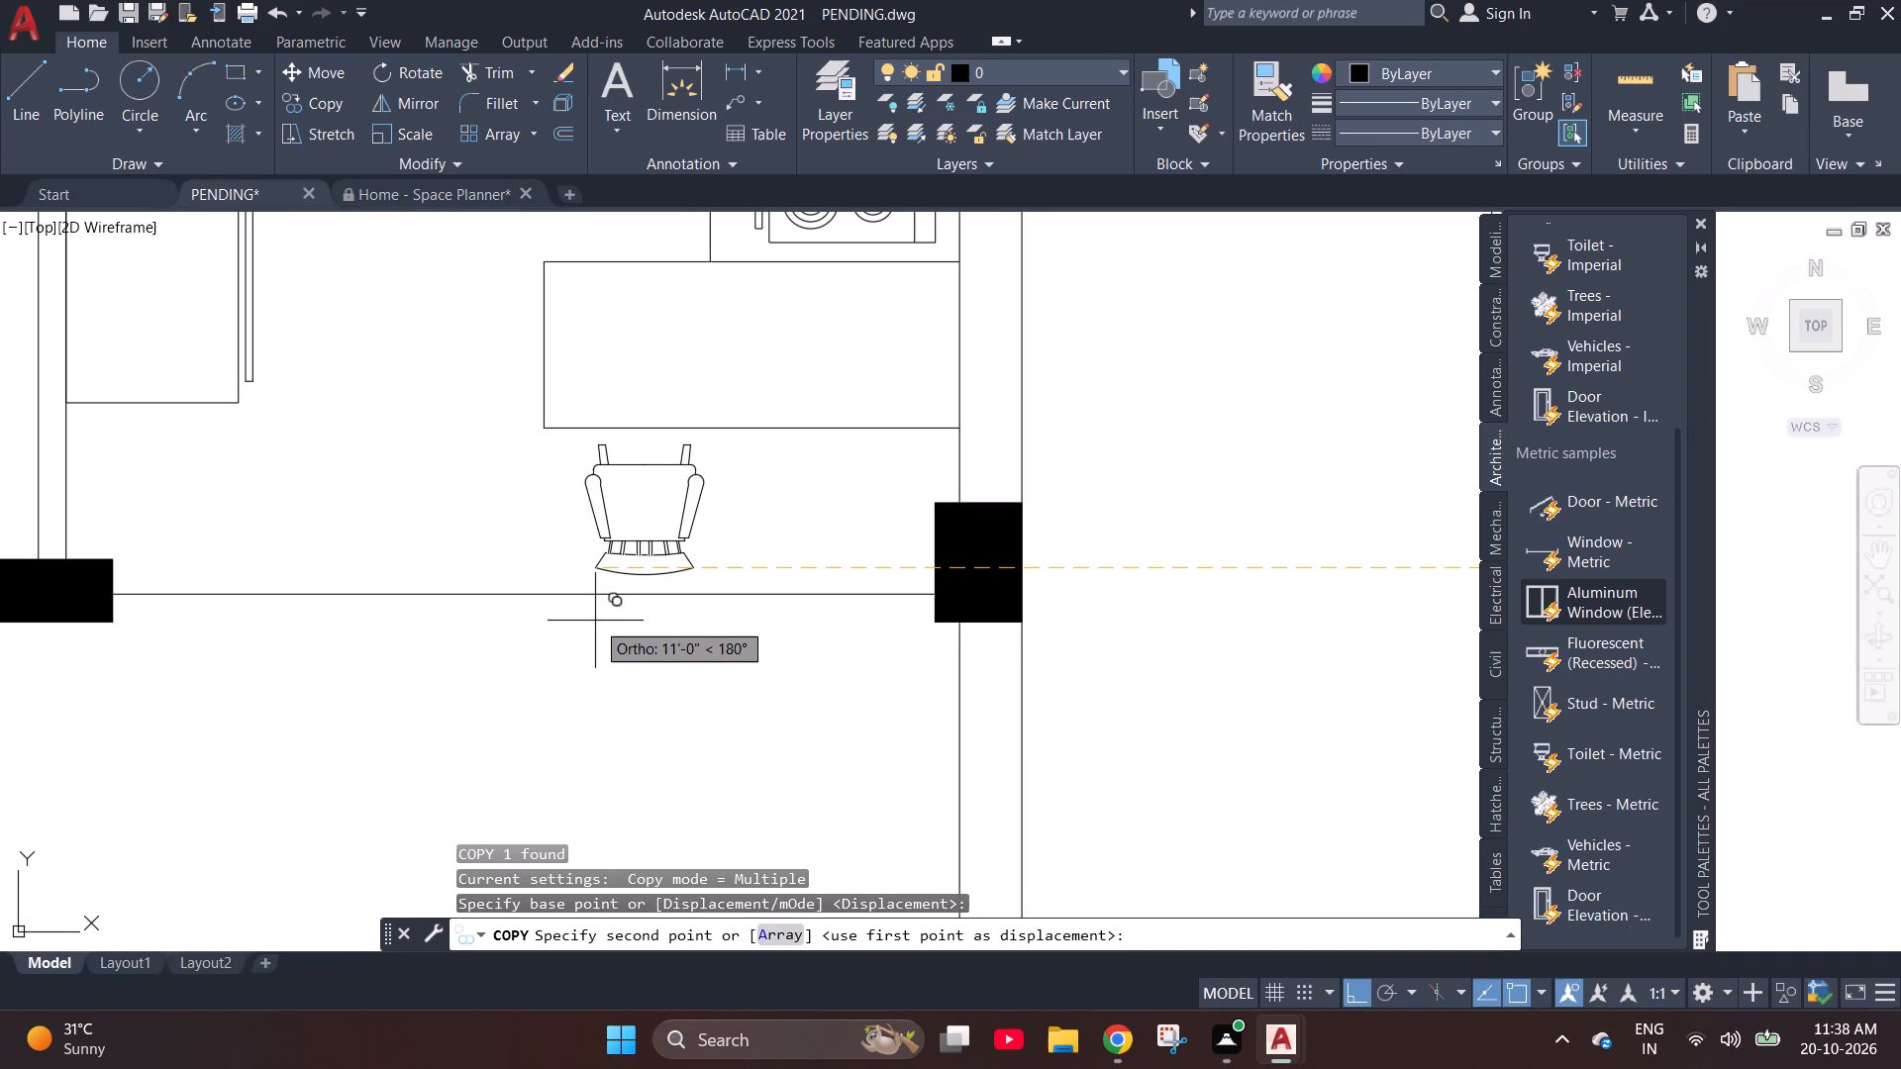
pyautogui.click(595, 621)
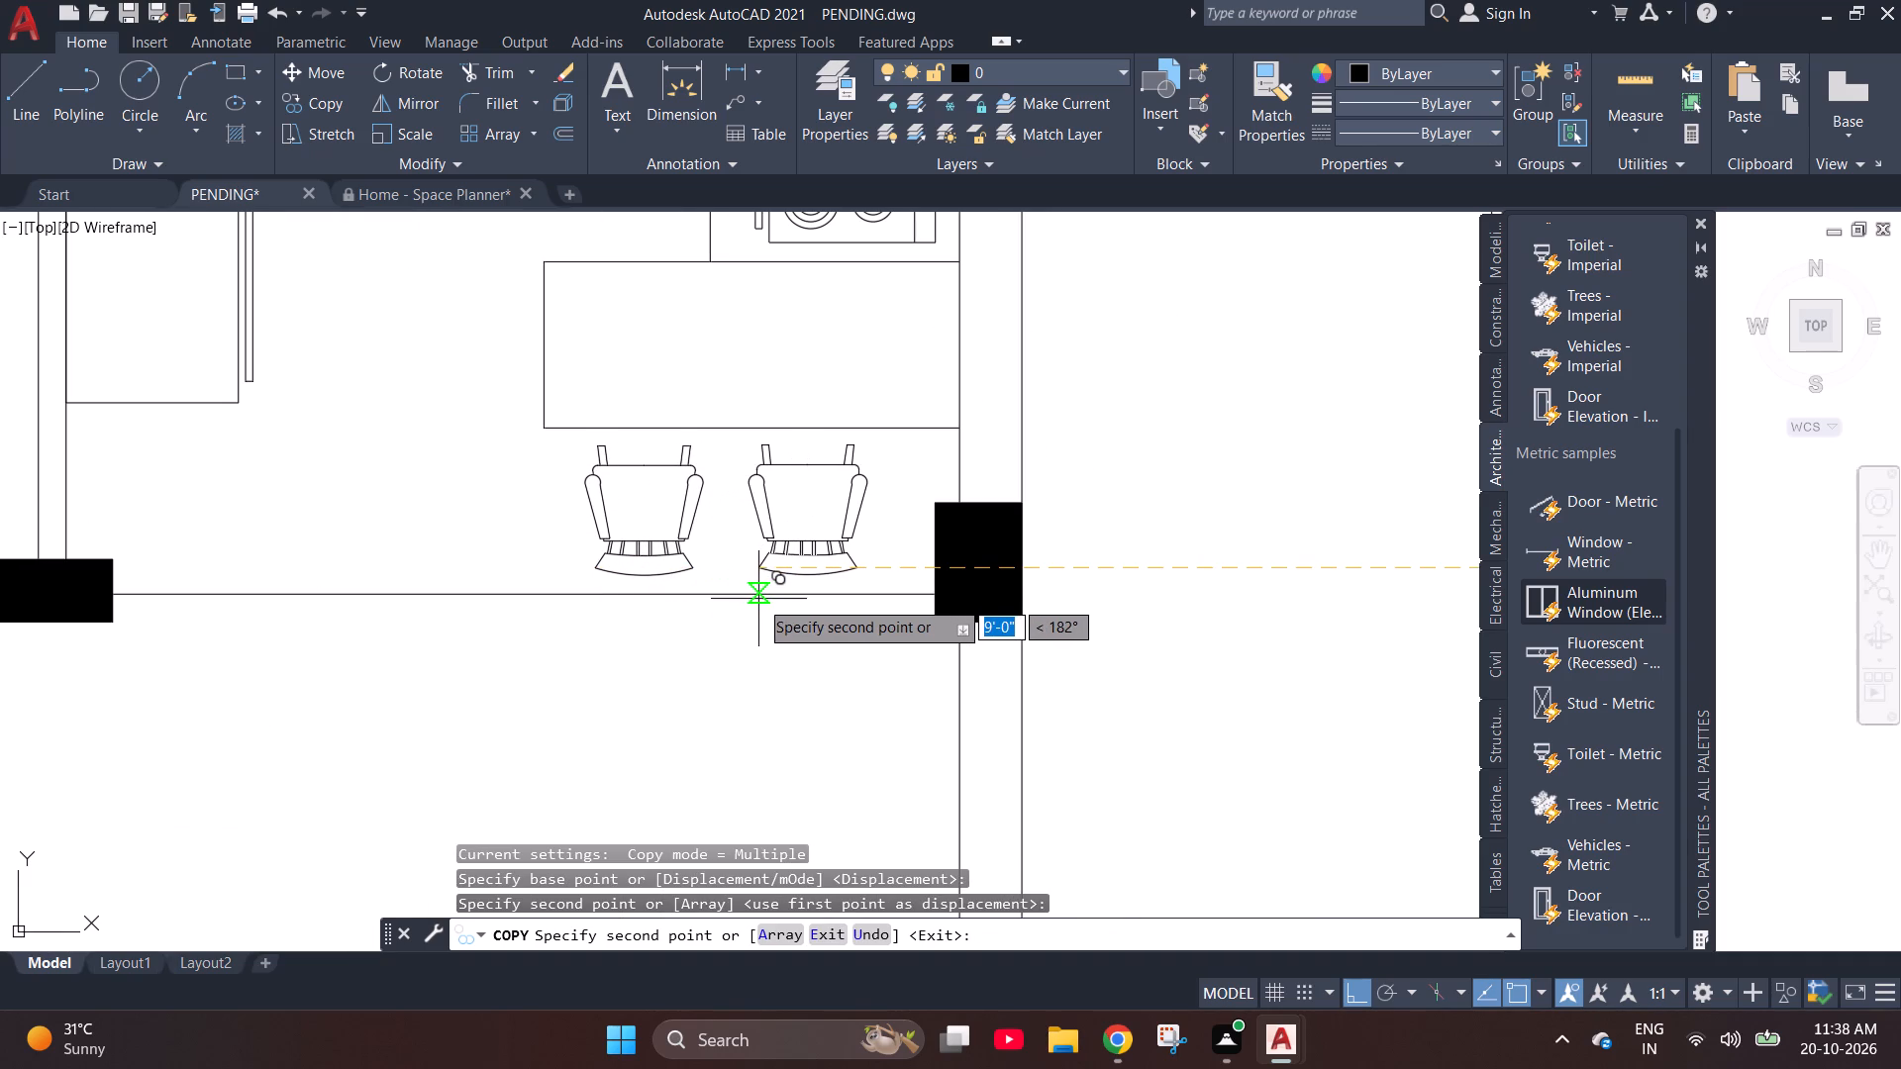
pyautogui.click(758, 599)
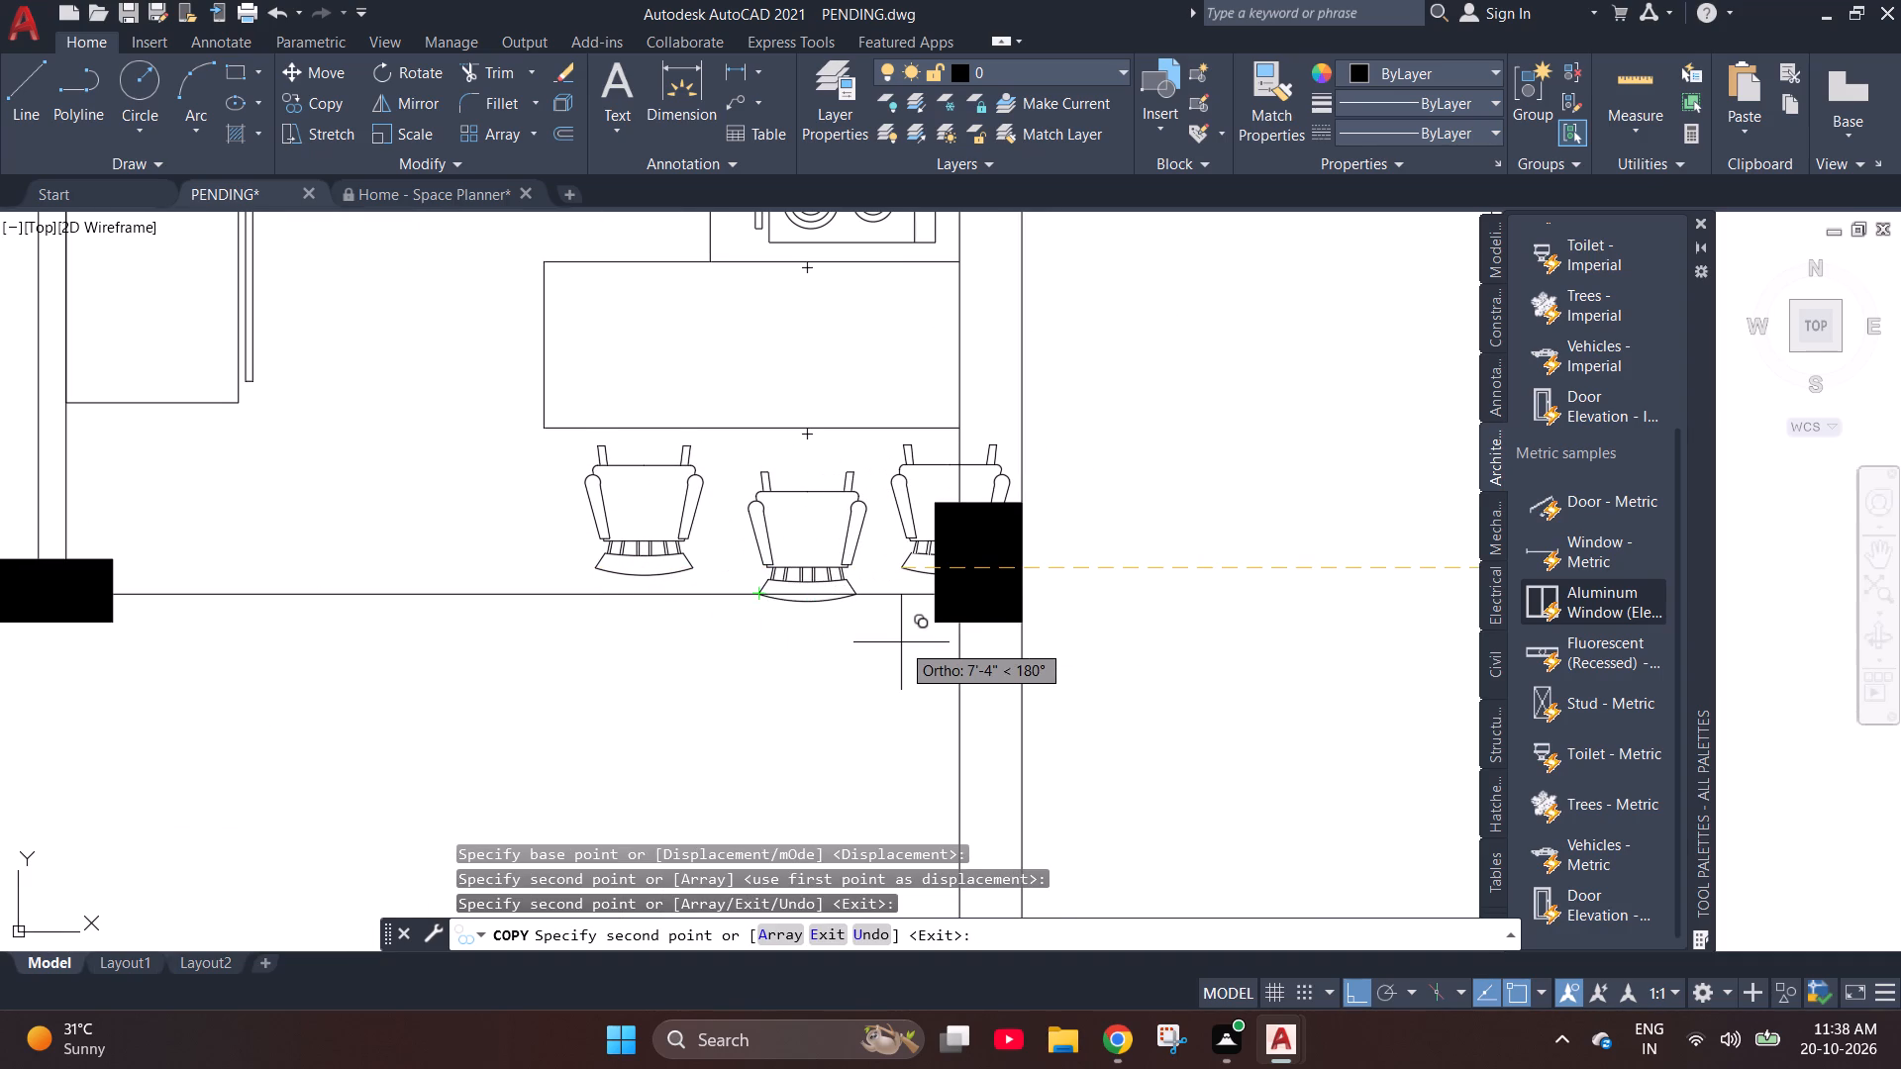
pyautogui.hotkey('ctrl', 'z')
pyautogui.click(757, 633)
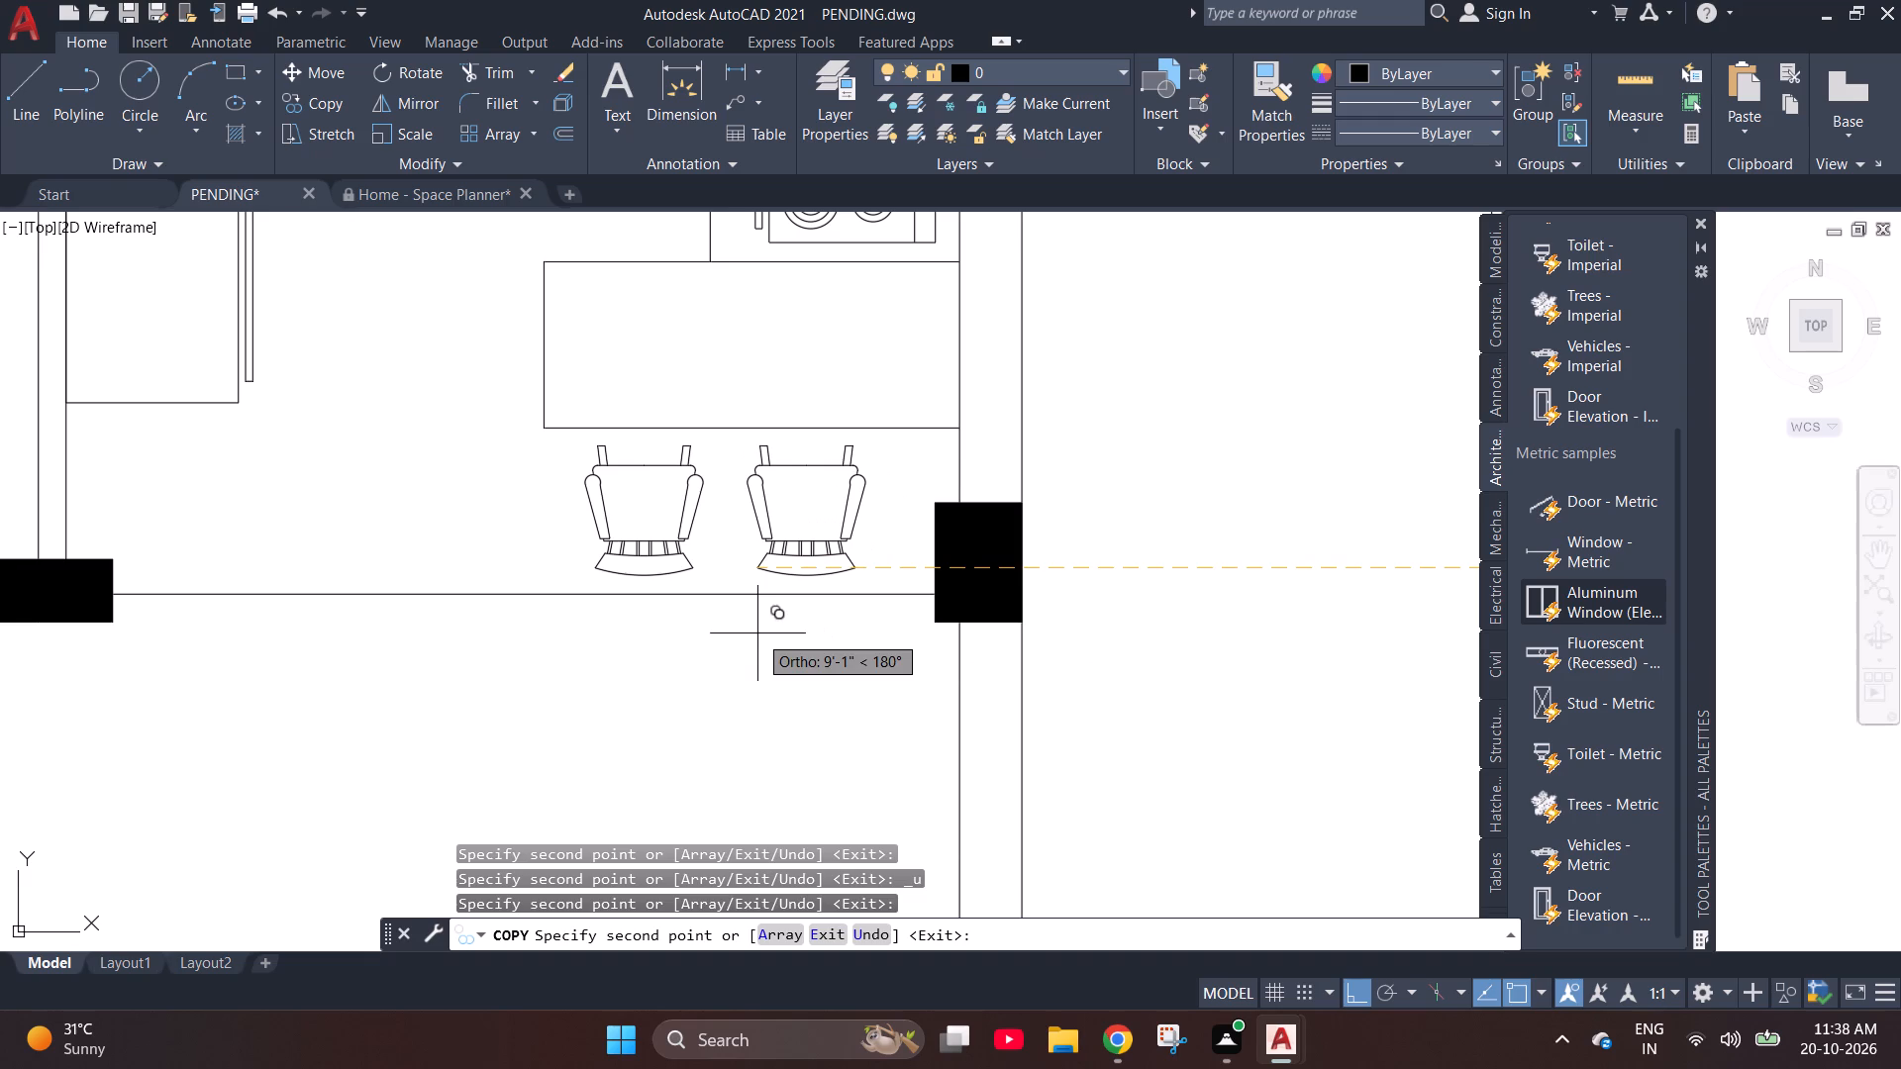
pyautogui.press('Escape')
# Copy the six-seat dining table by its tabletop's lower corner, with Ortho off, into the open area directly below the kitchen.
pyautogui.scroll(-1, 757, 633)
pyautogui.scroll(-2, 680, 679)
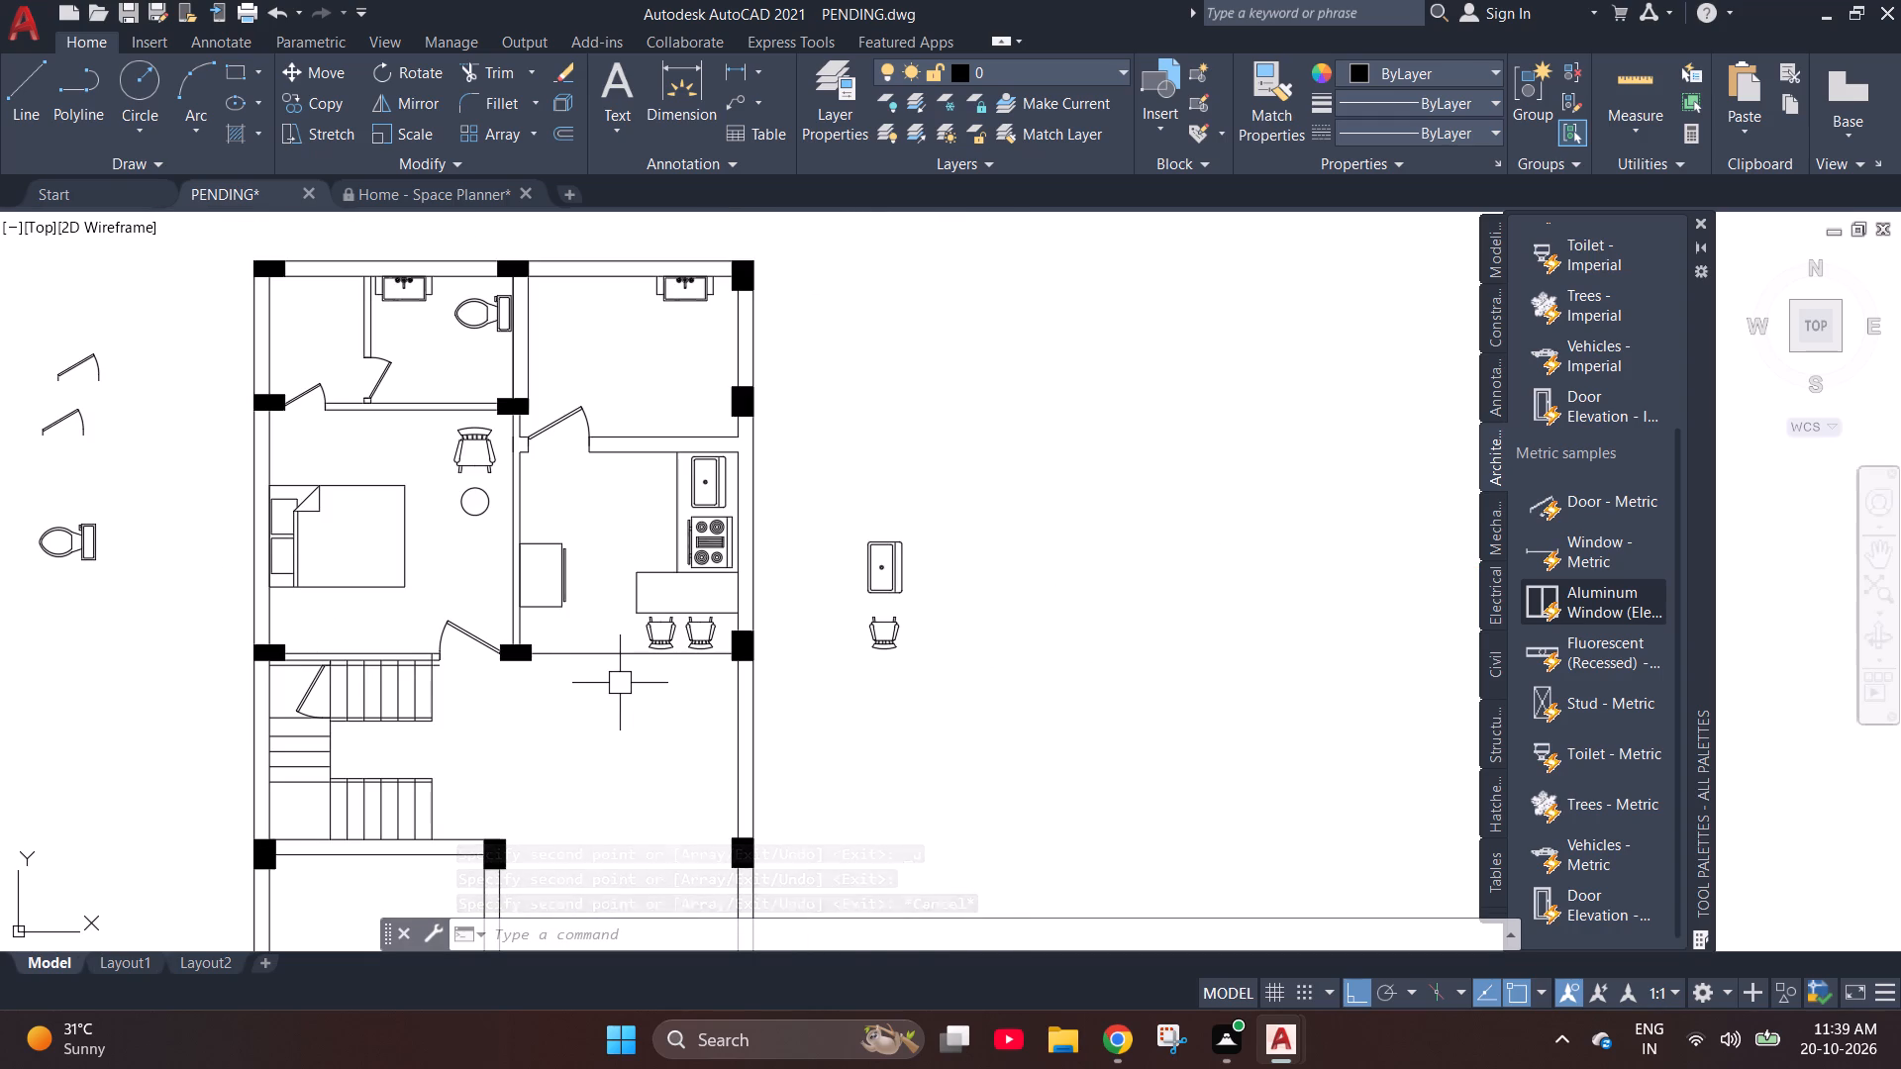
pyautogui.scroll(-2, 620, 683)
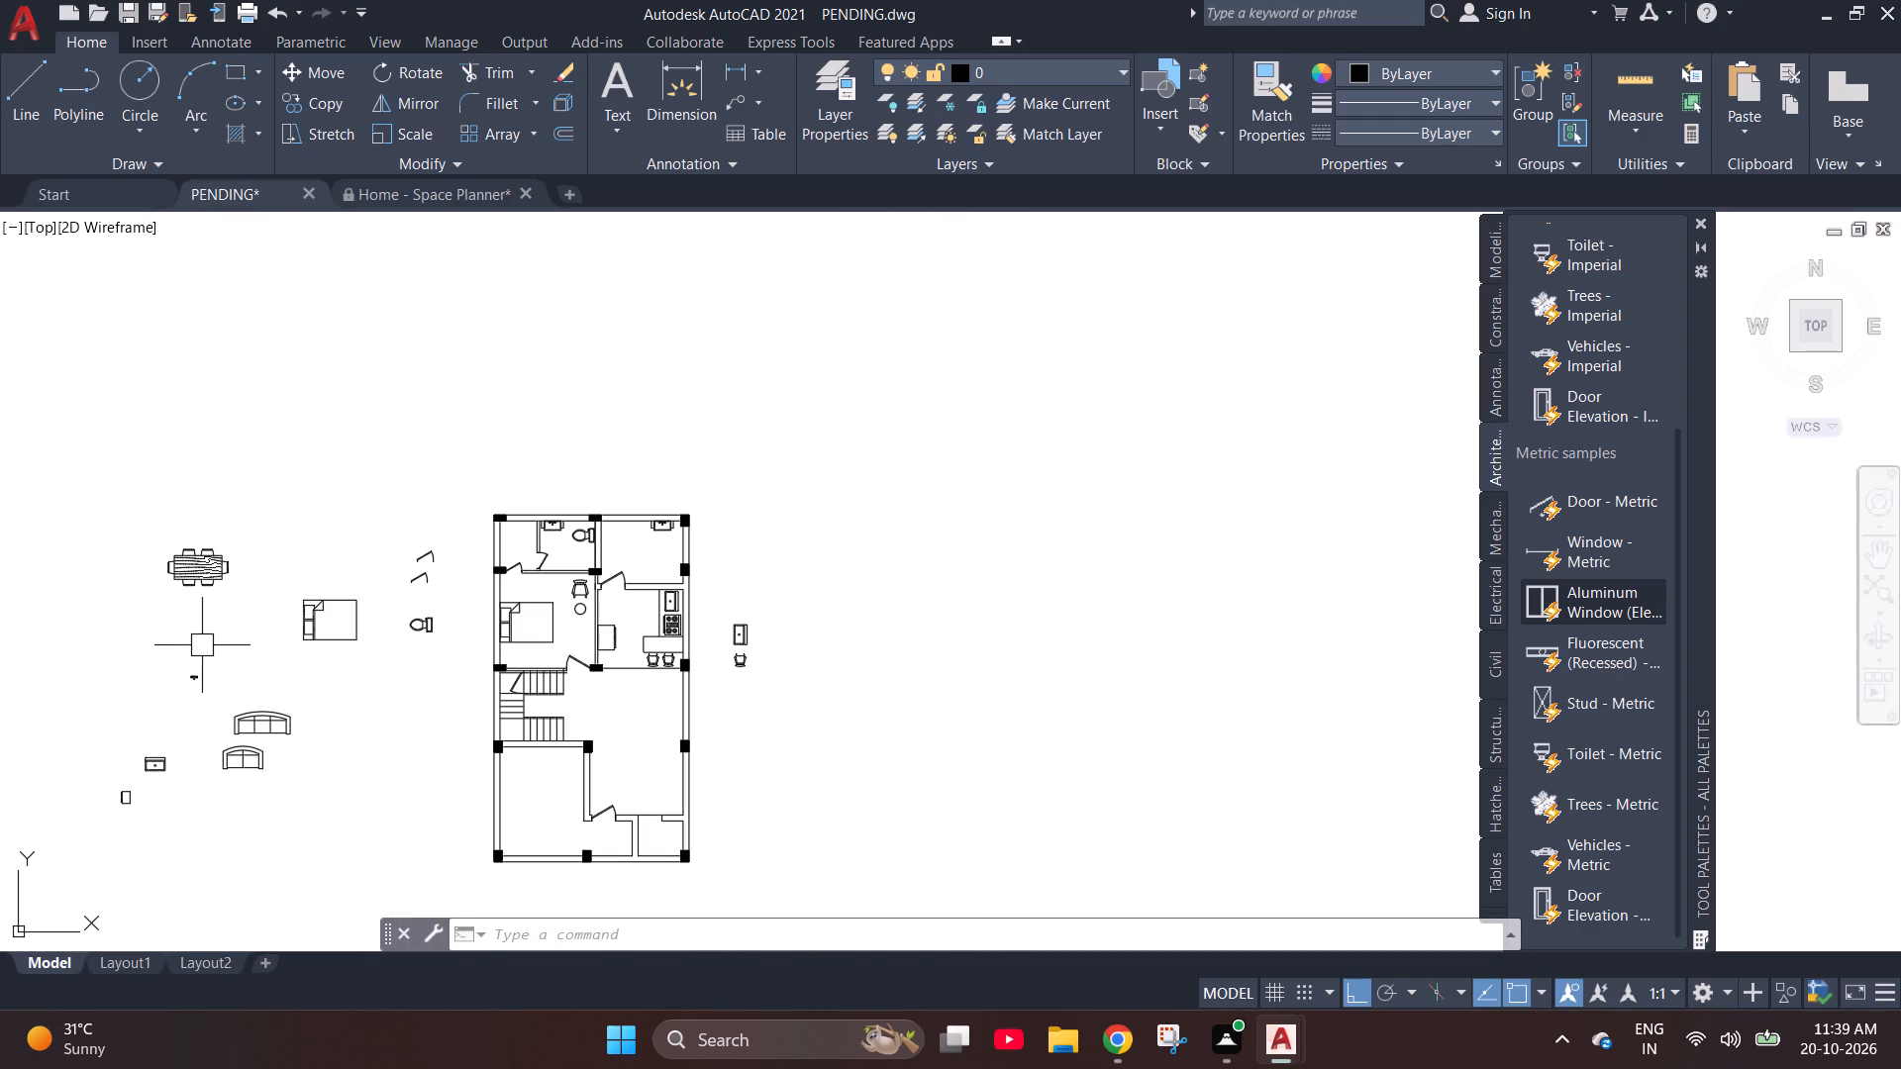
pyautogui.click(234, 612)
pyautogui.click(60, 525)
pyautogui.press('c')
pyautogui.press('o')
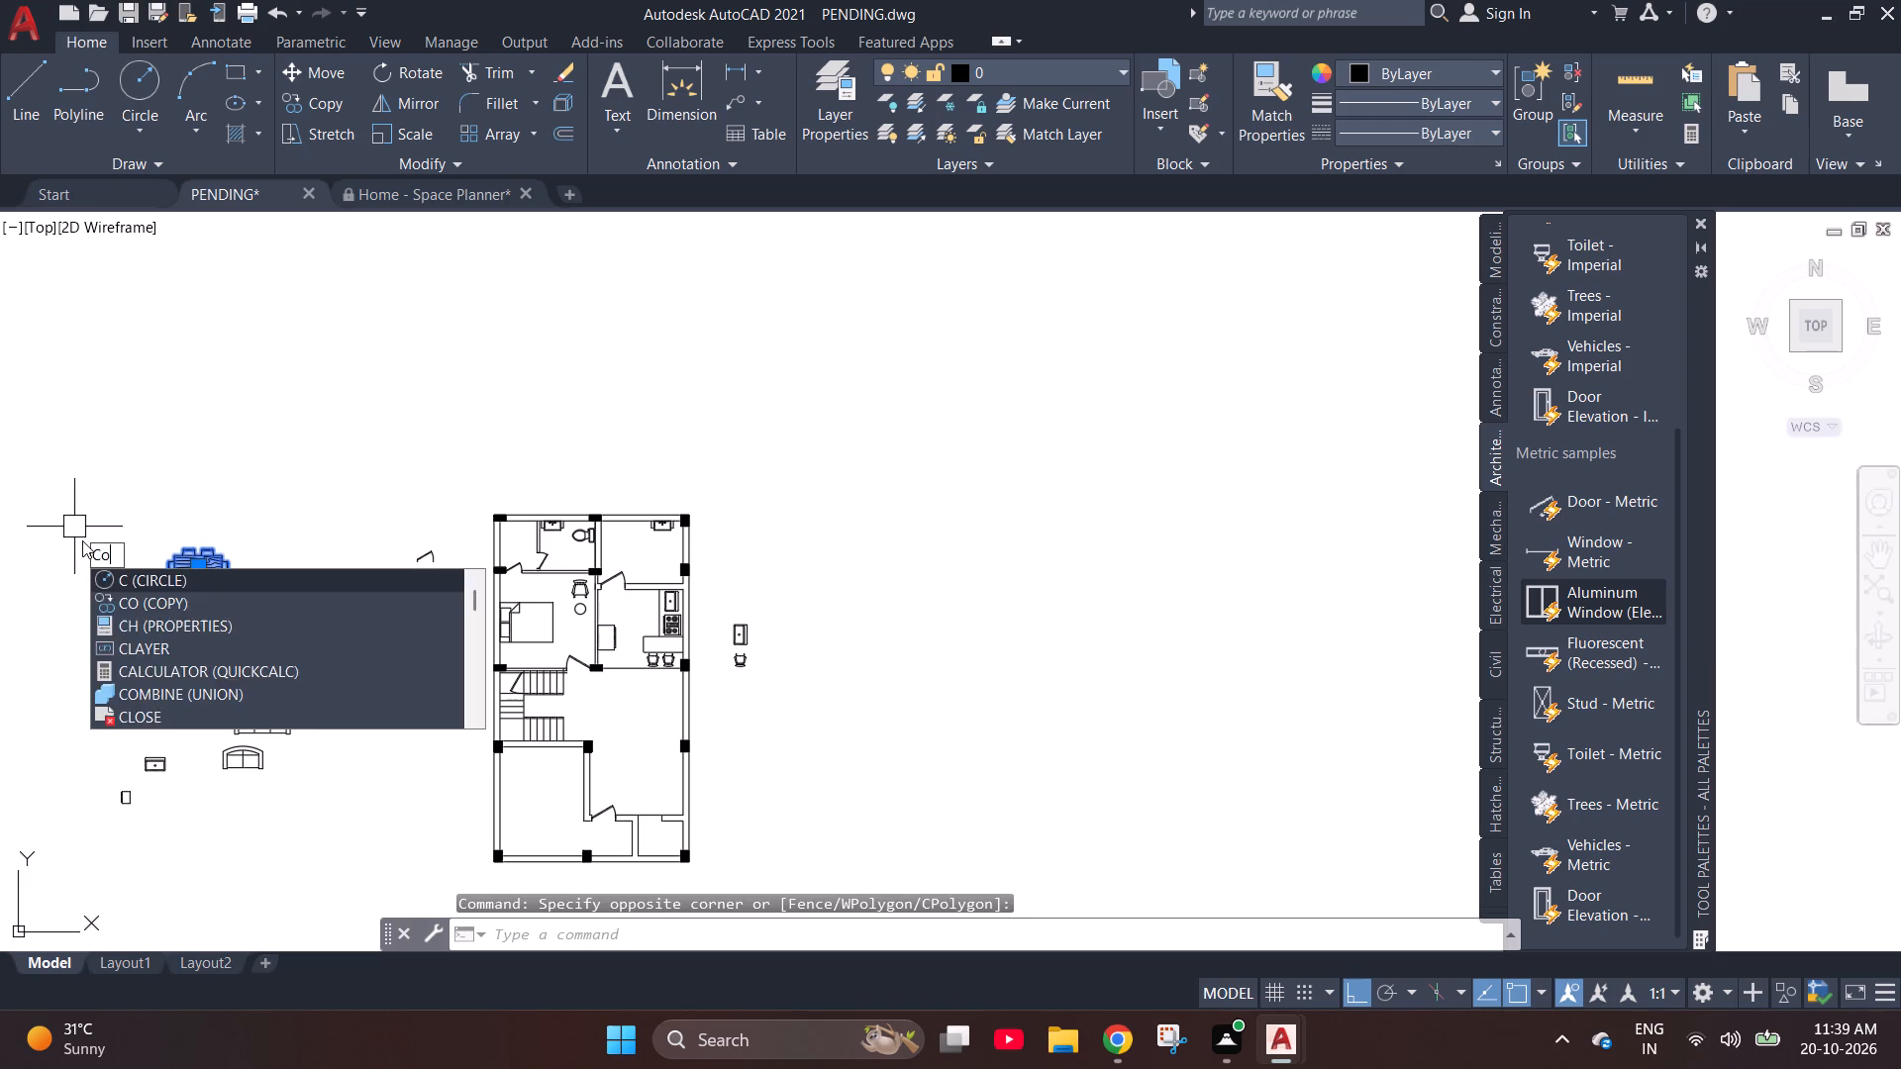
pyautogui.press('Return')
pyautogui.scroll(3, 167, 557)
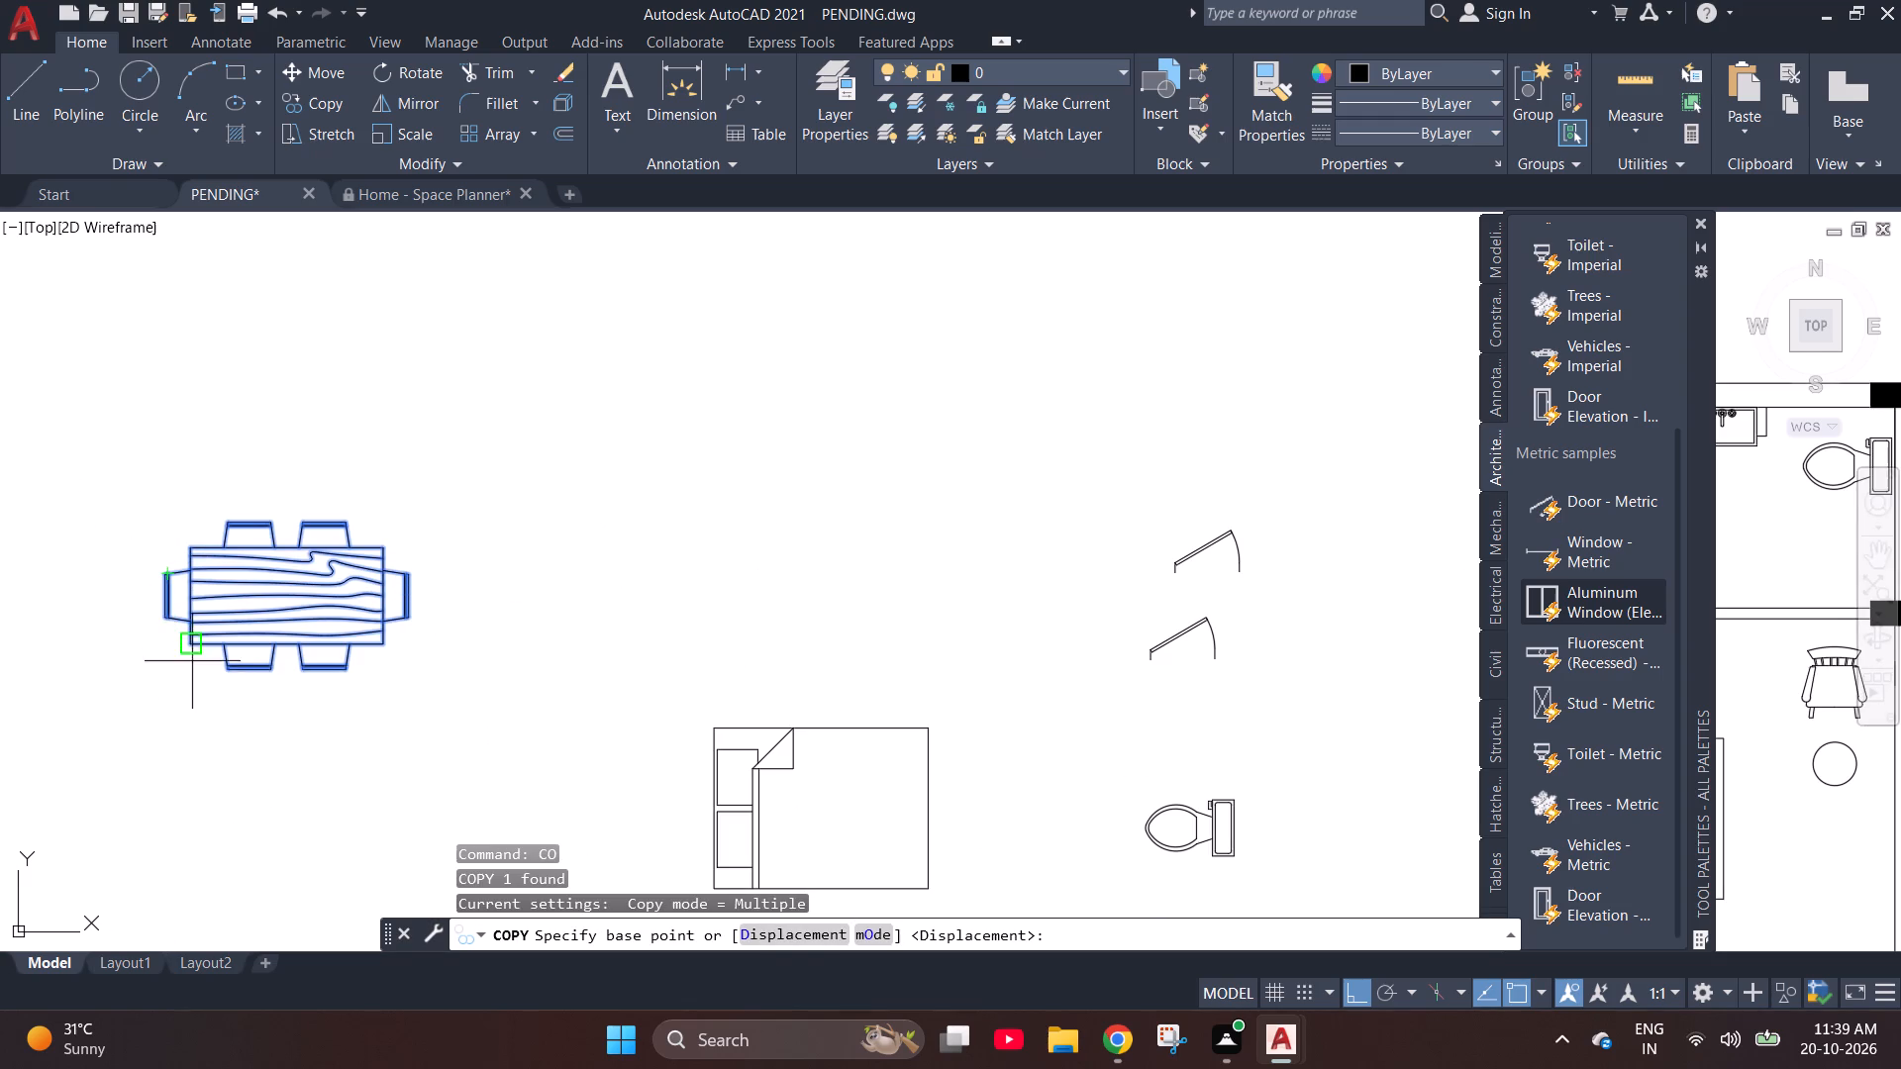
pyautogui.click(192, 647)
pyautogui.scroll(-2, 82, 641)
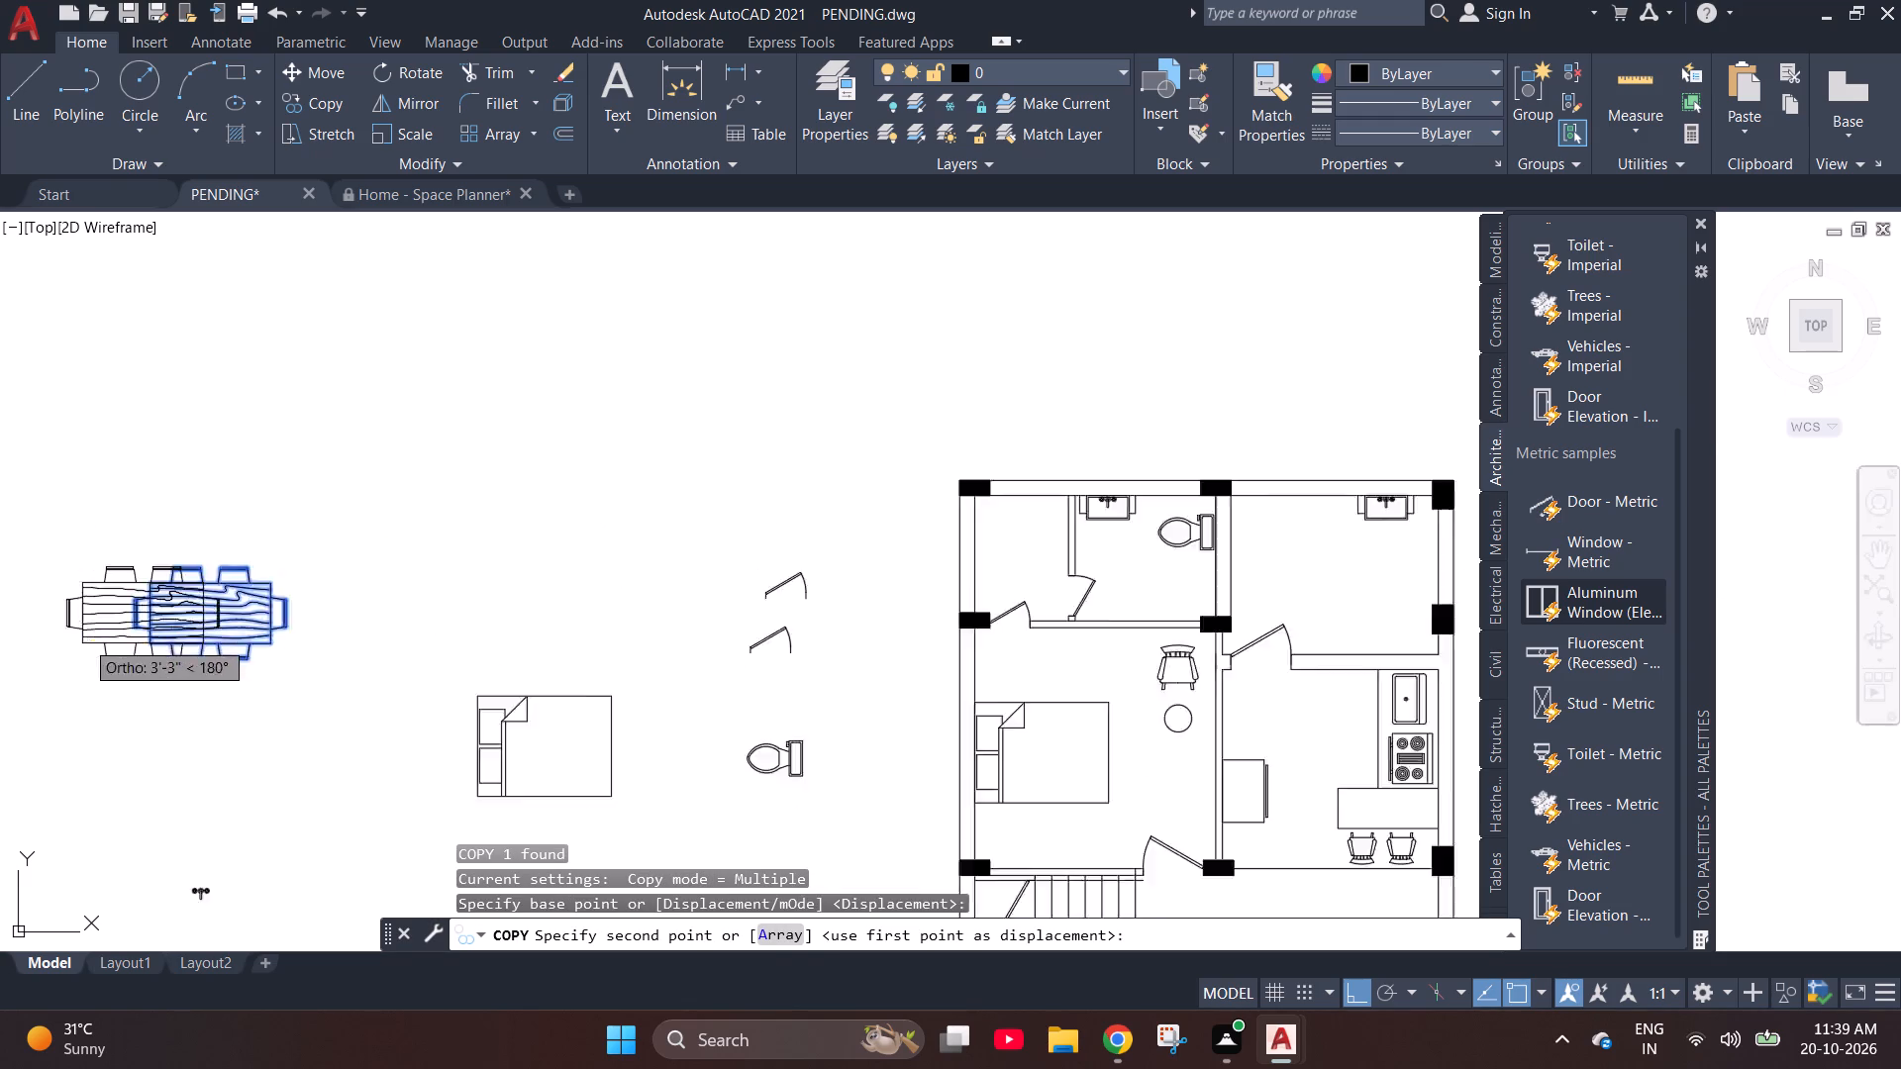
pyautogui.scroll(-1, 116, 632)
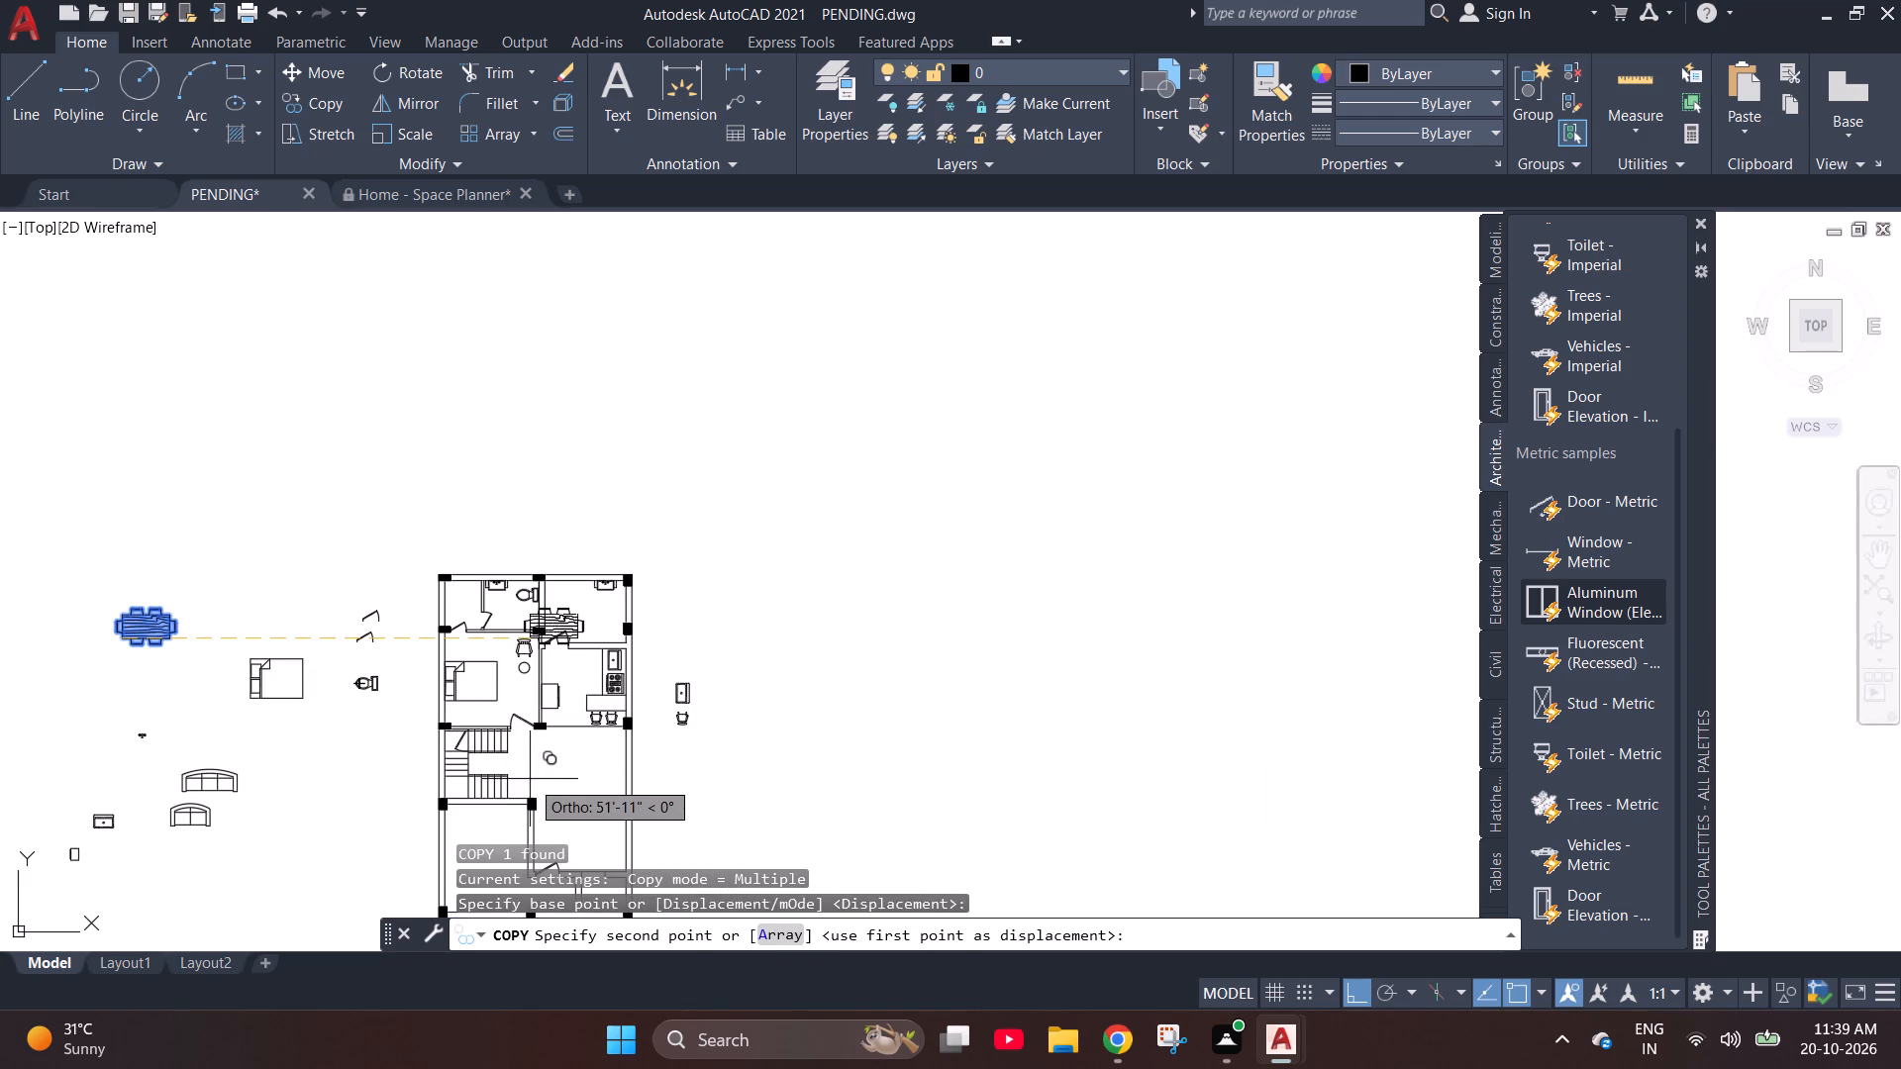
pyautogui.press('F8')
pyautogui.scroll(3, 559, 776)
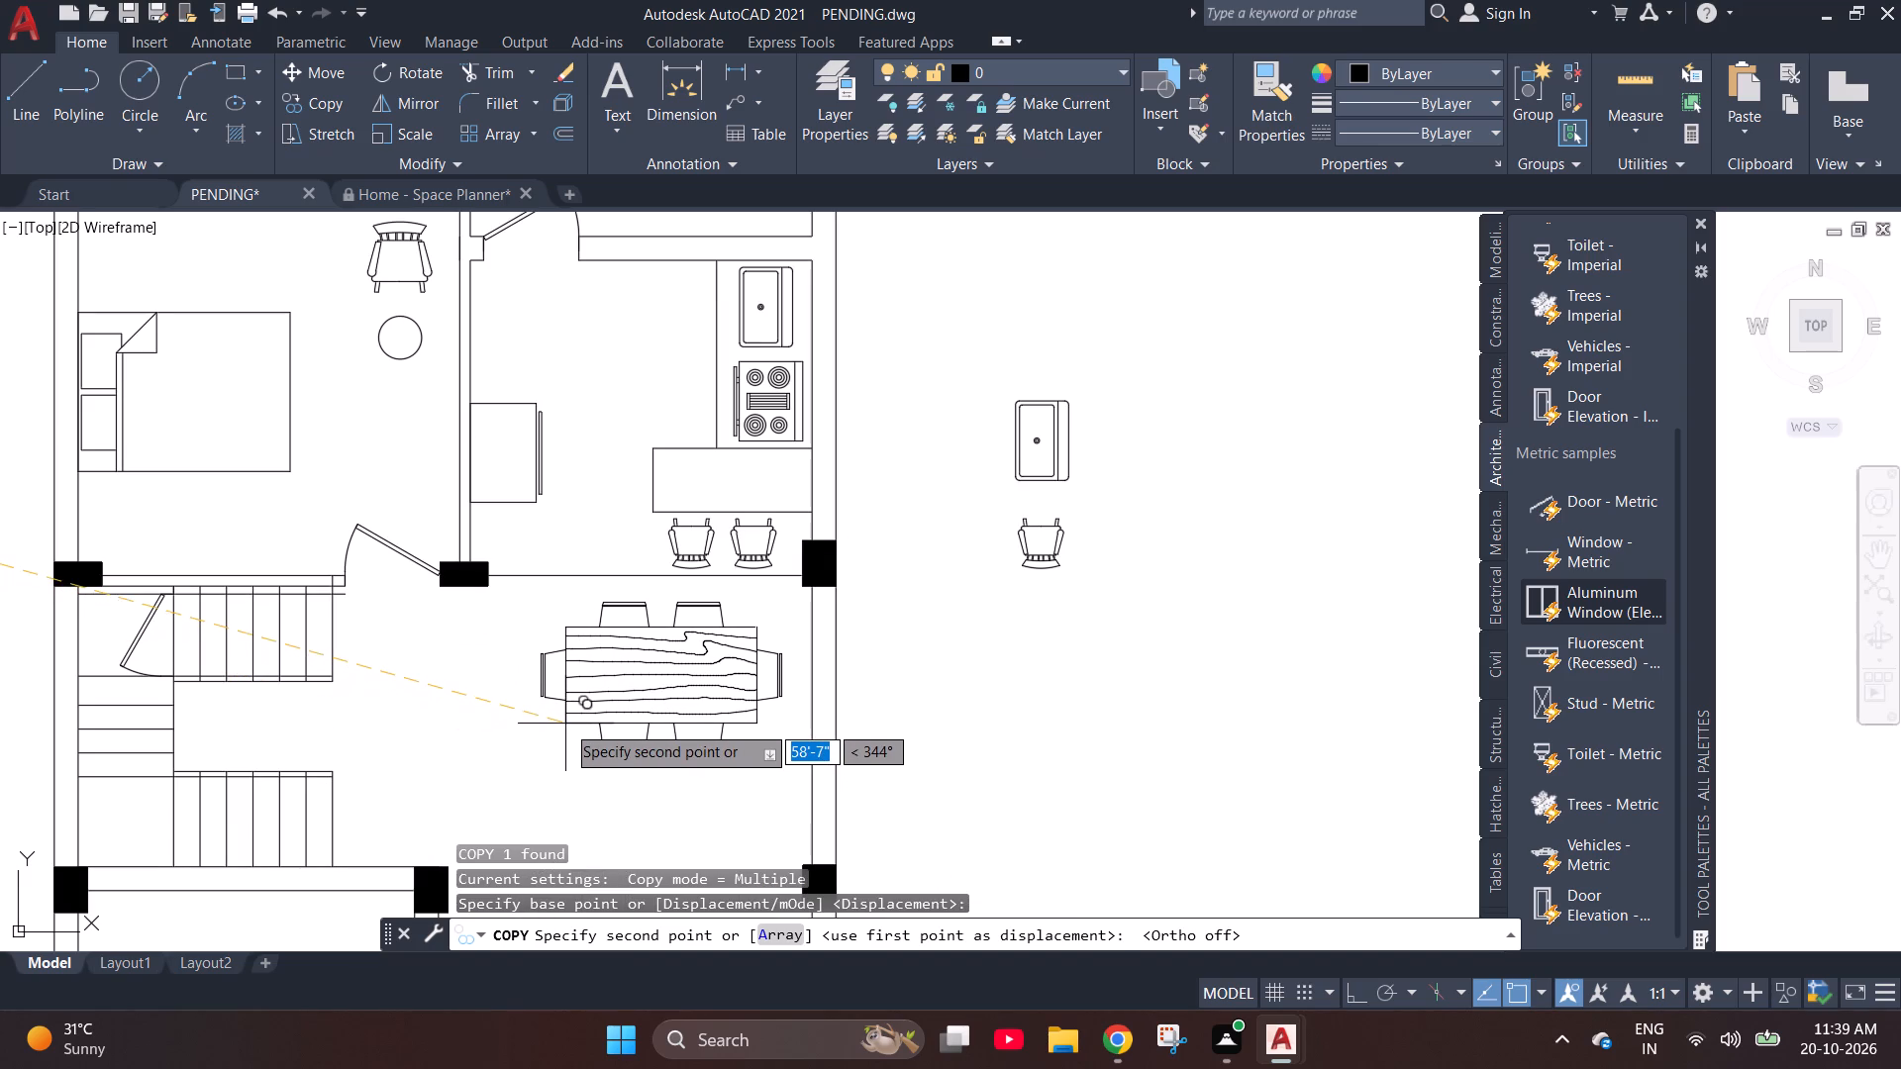
pyautogui.click(565, 721)
pyautogui.press('Escape')
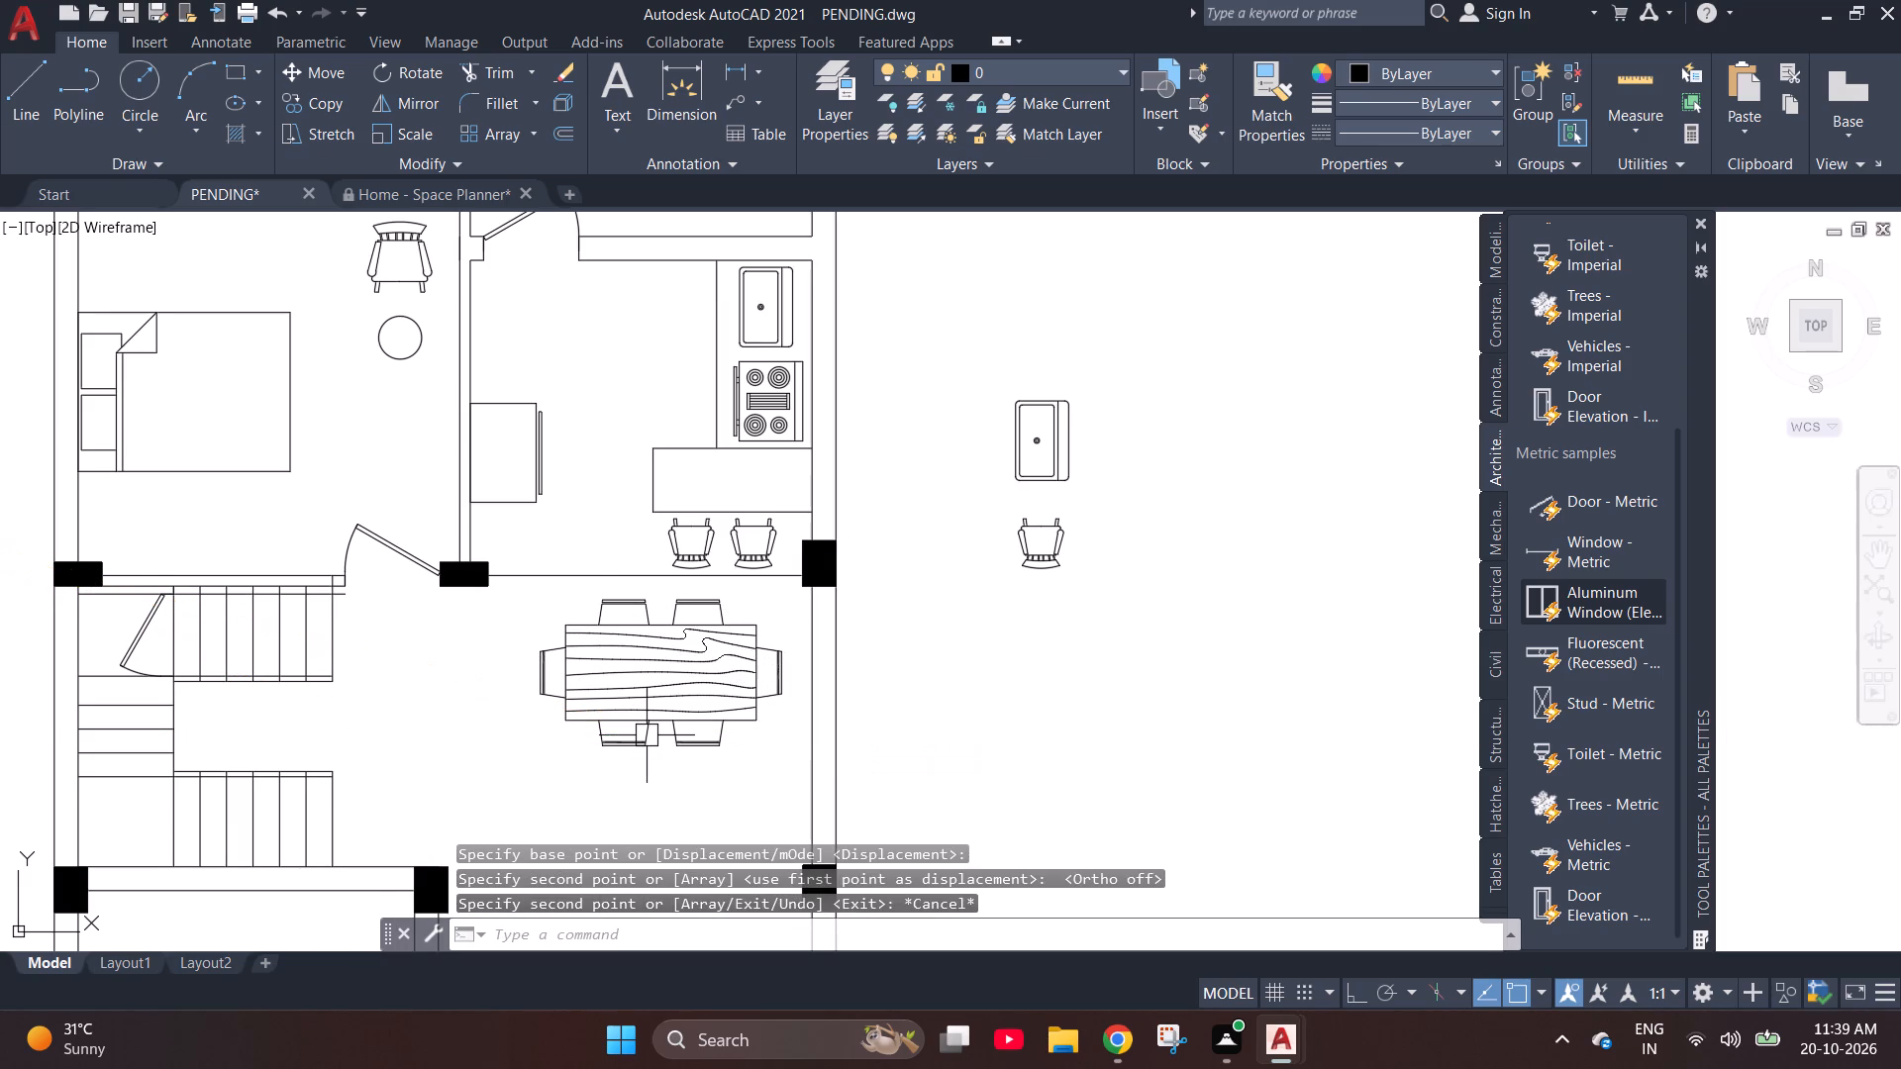
# Scale the copied dining table below the kitchen down to about 78% of its size from its tabletop's lower-left corner.
pyautogui.click(638, 720)
pyautogui.write('sc')
pyautogui.press('space')
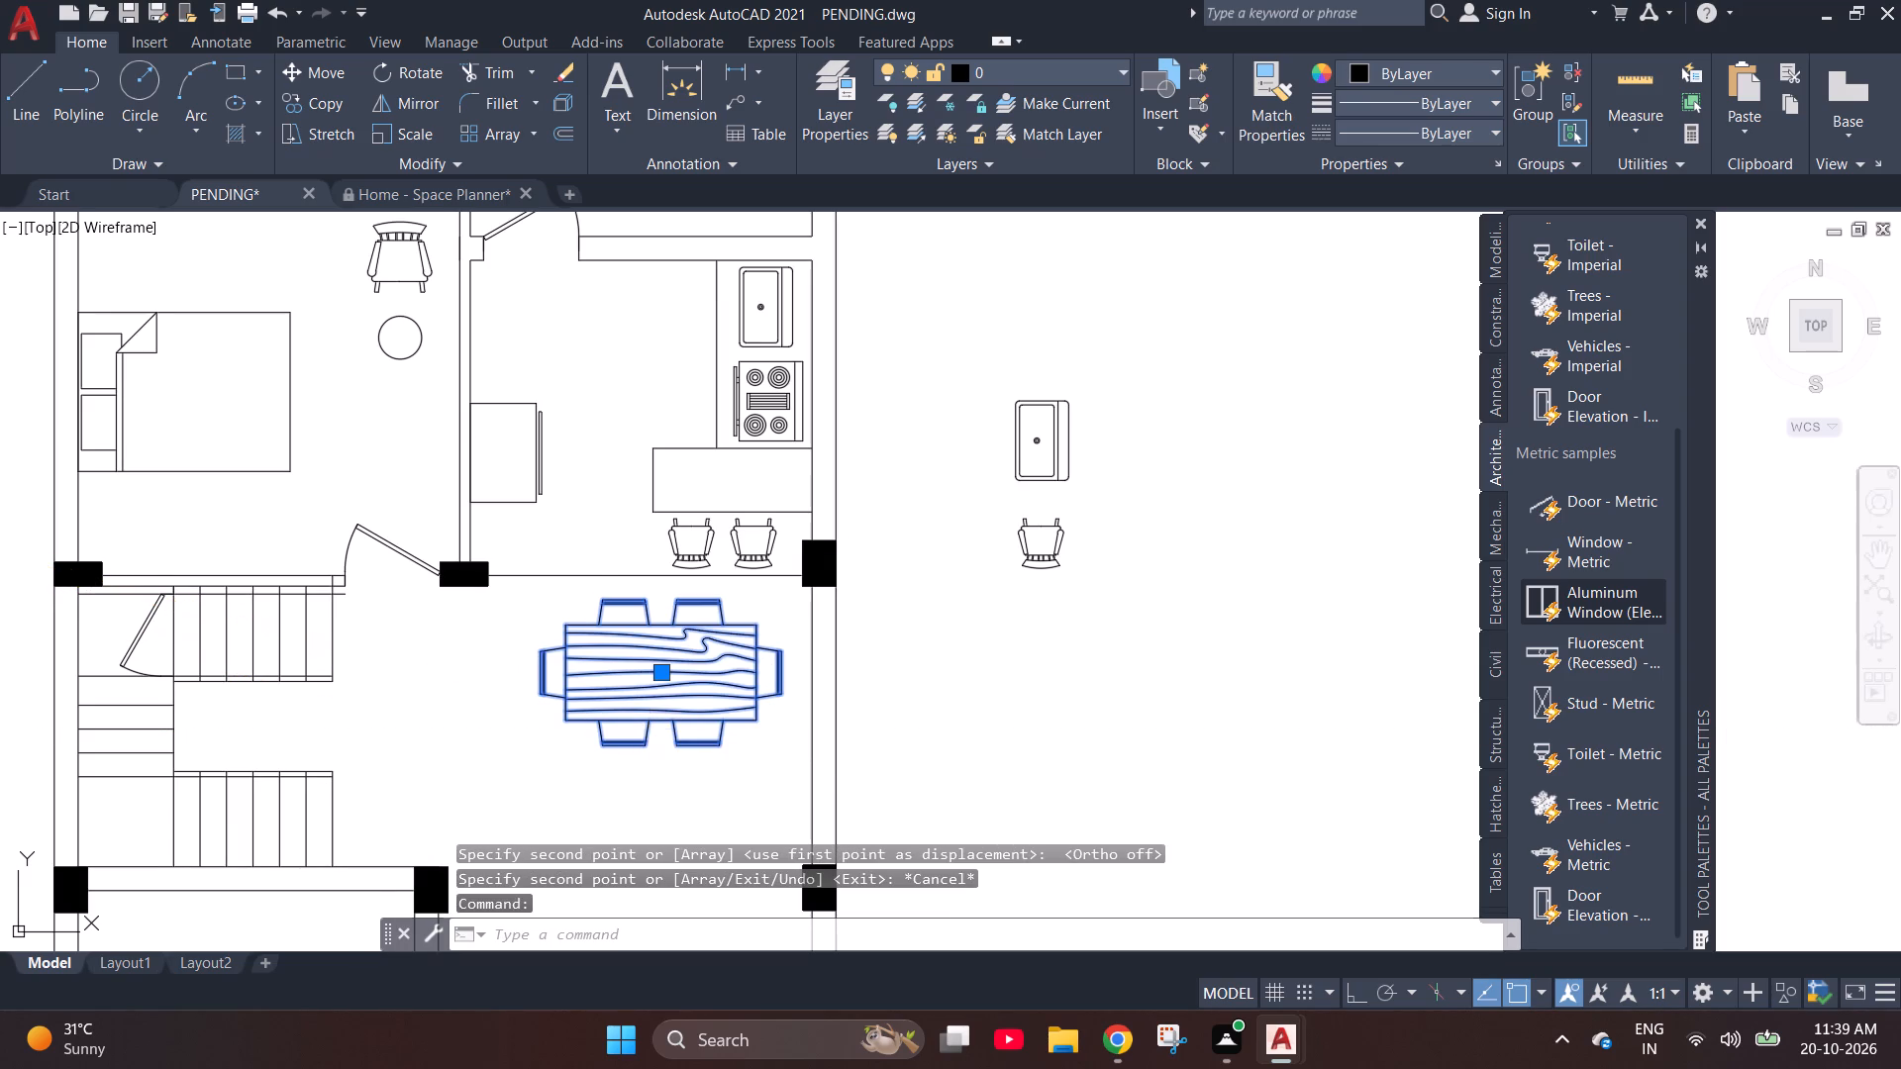
pyautogui.click(560, 726)
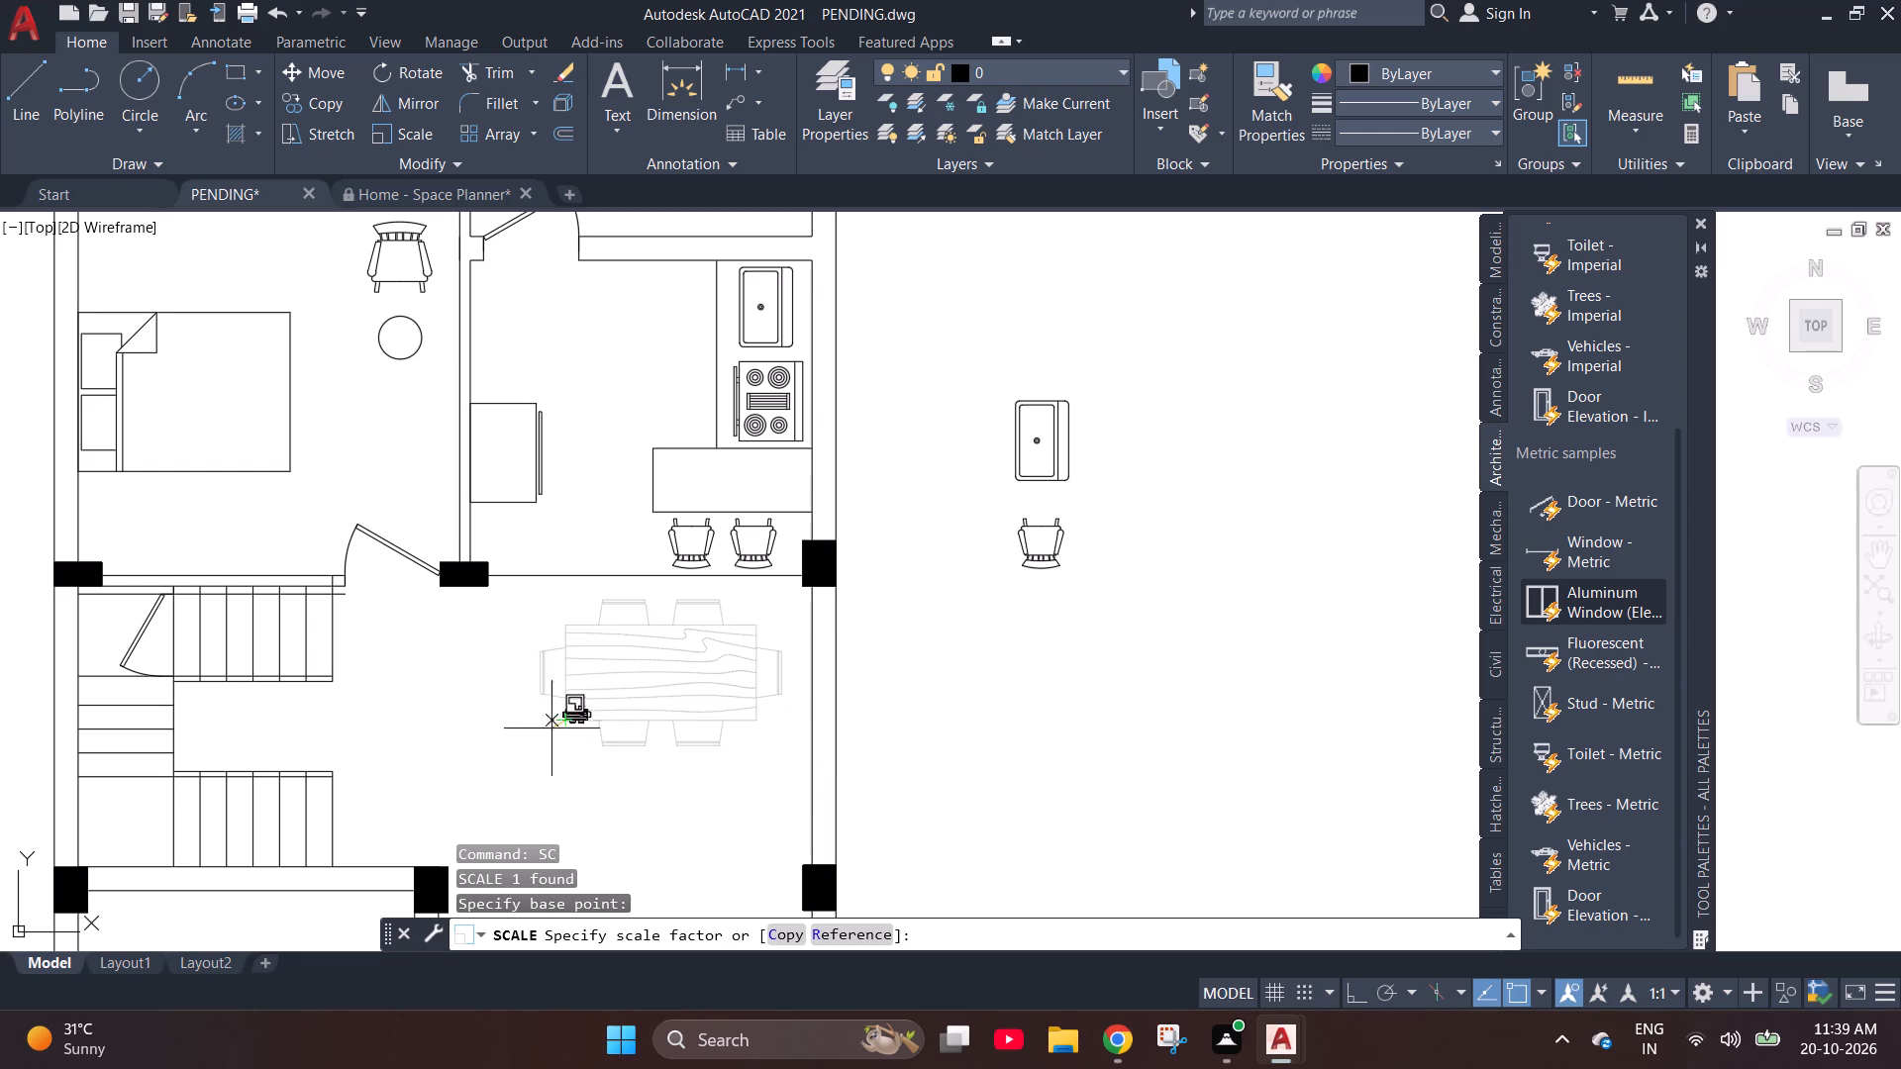
pyautogui.click(485, 769)
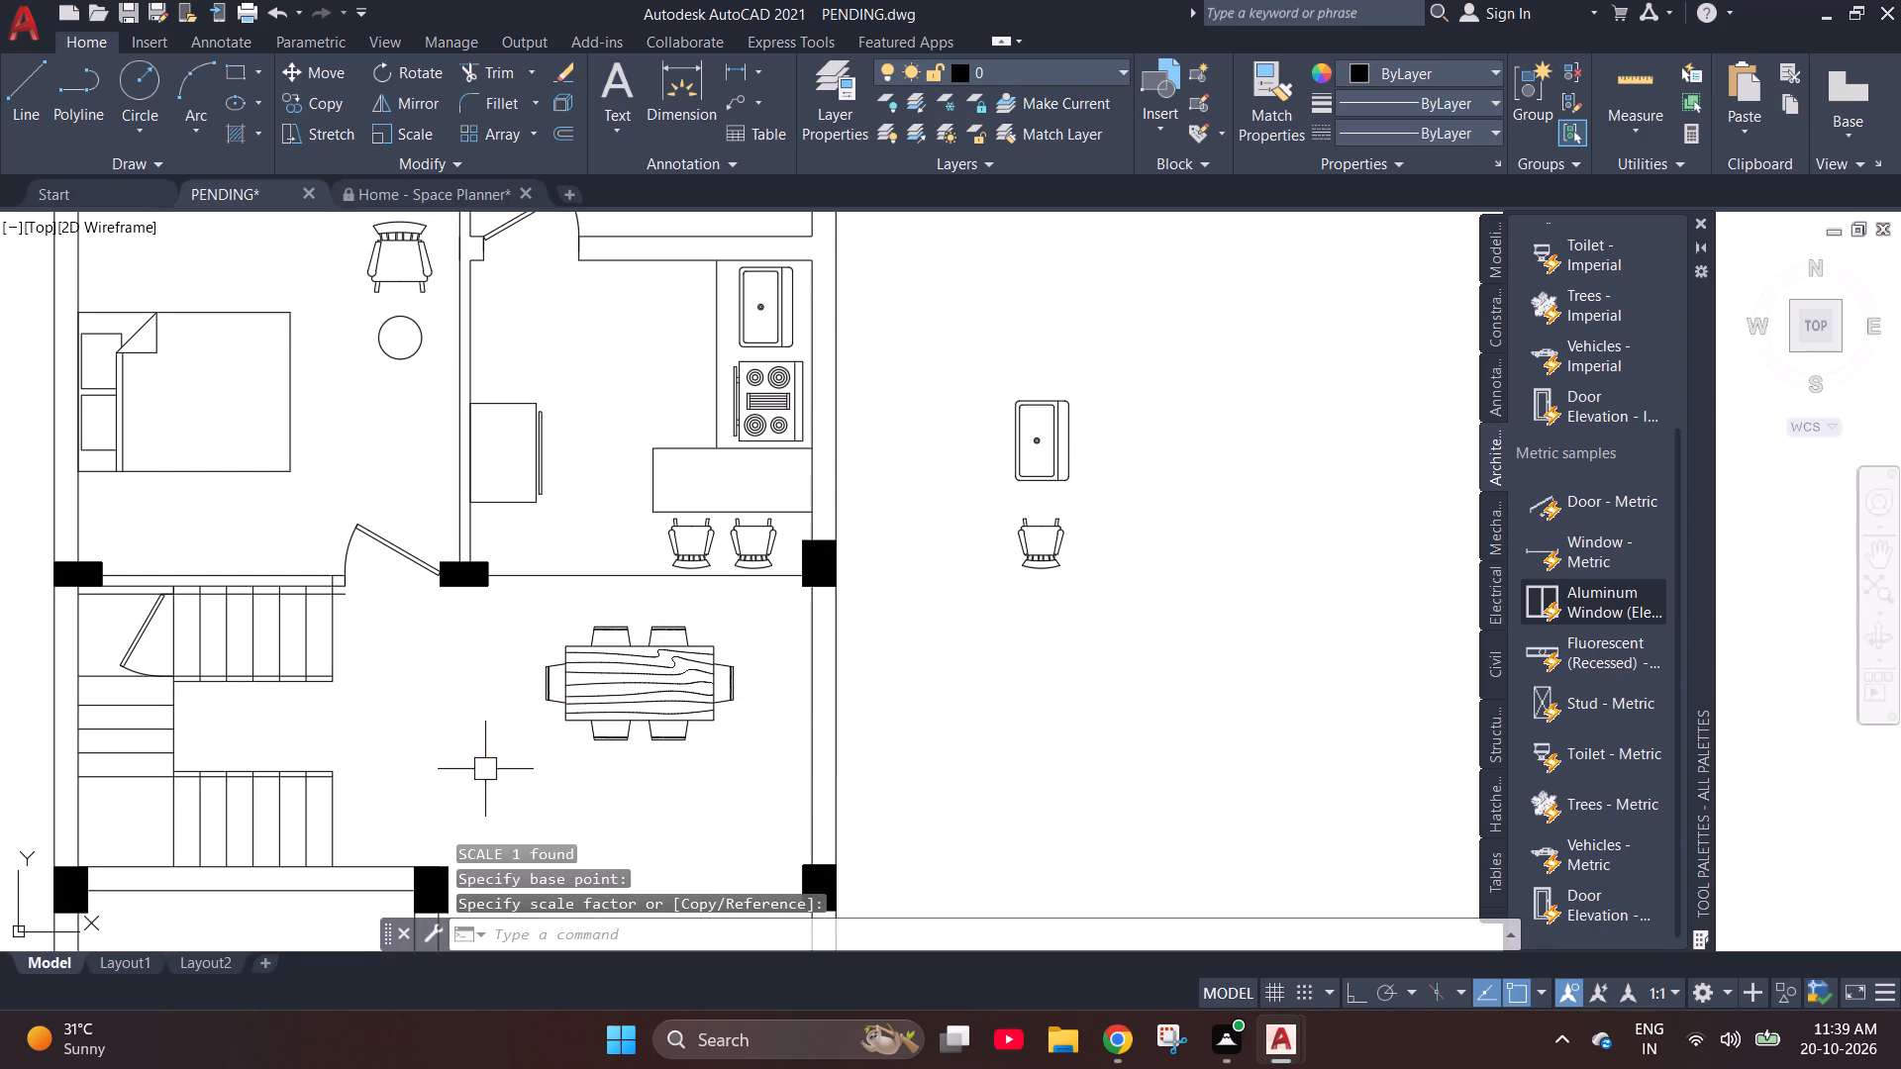
# Move the reduced dining table slightly up and to the right, closer to the kitchen counter chairs.
pyautogui.click(769, 759)
pyautogui.click(448, 618)
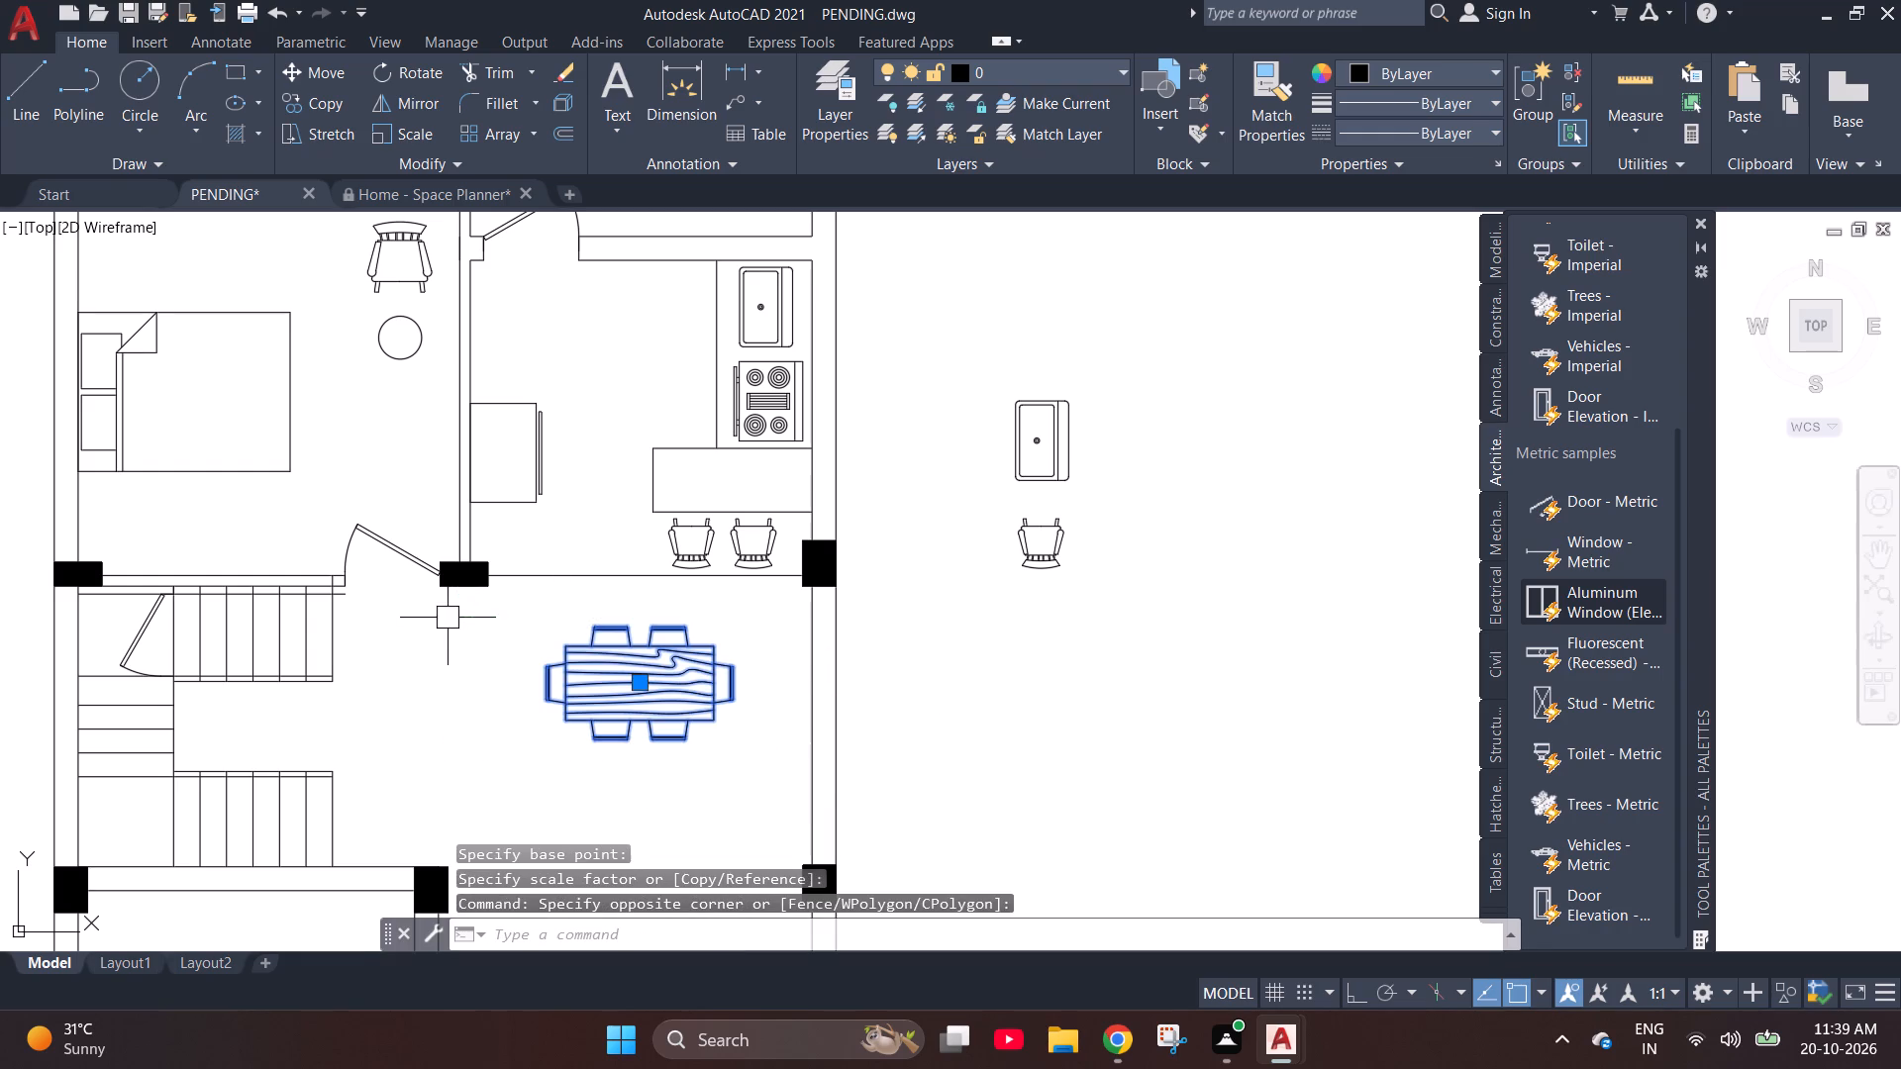
pyautogui.click(647, 686)
pyautogui.click(664, 657)
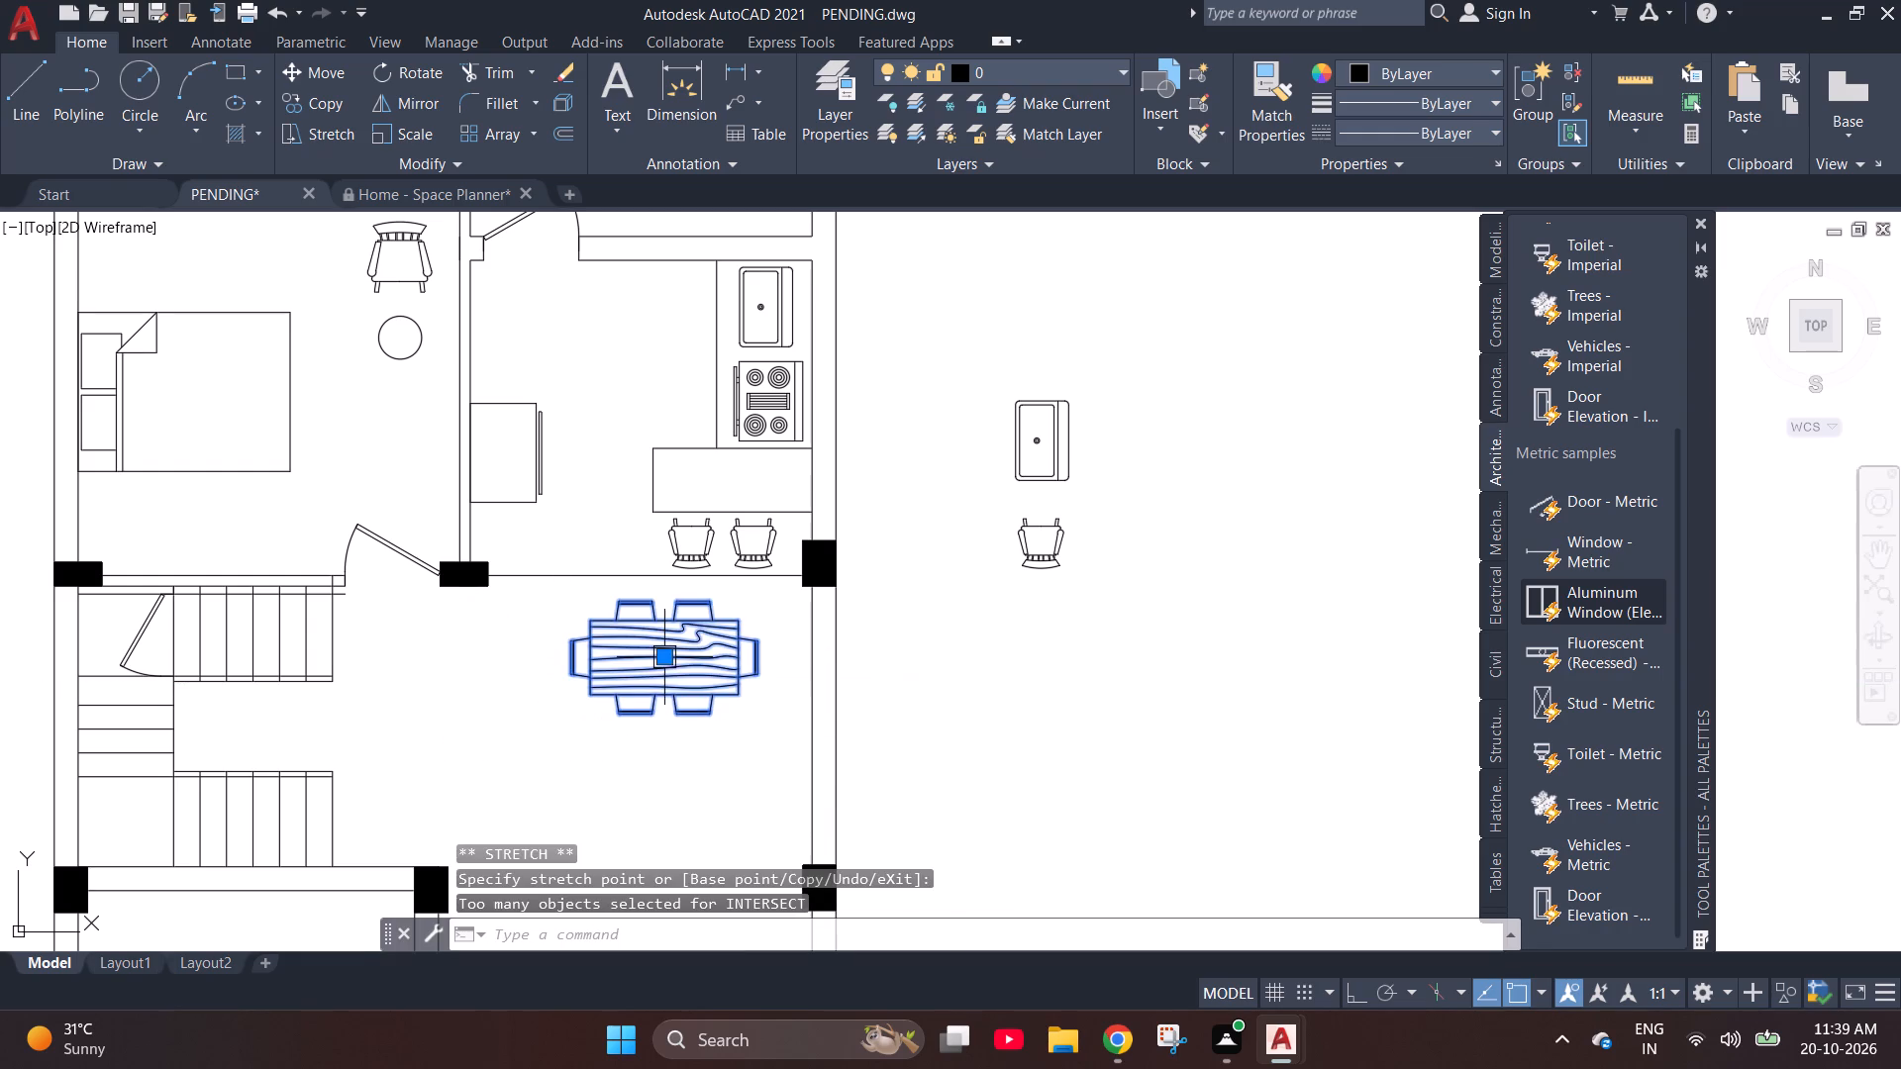
pyautogui.press('Escape')
# Move the loose three-seat and two-seat sofas to the empty space just outside the plan's right wall, below the spare chair.
pyautogui.scroll(-2, 654, 693)
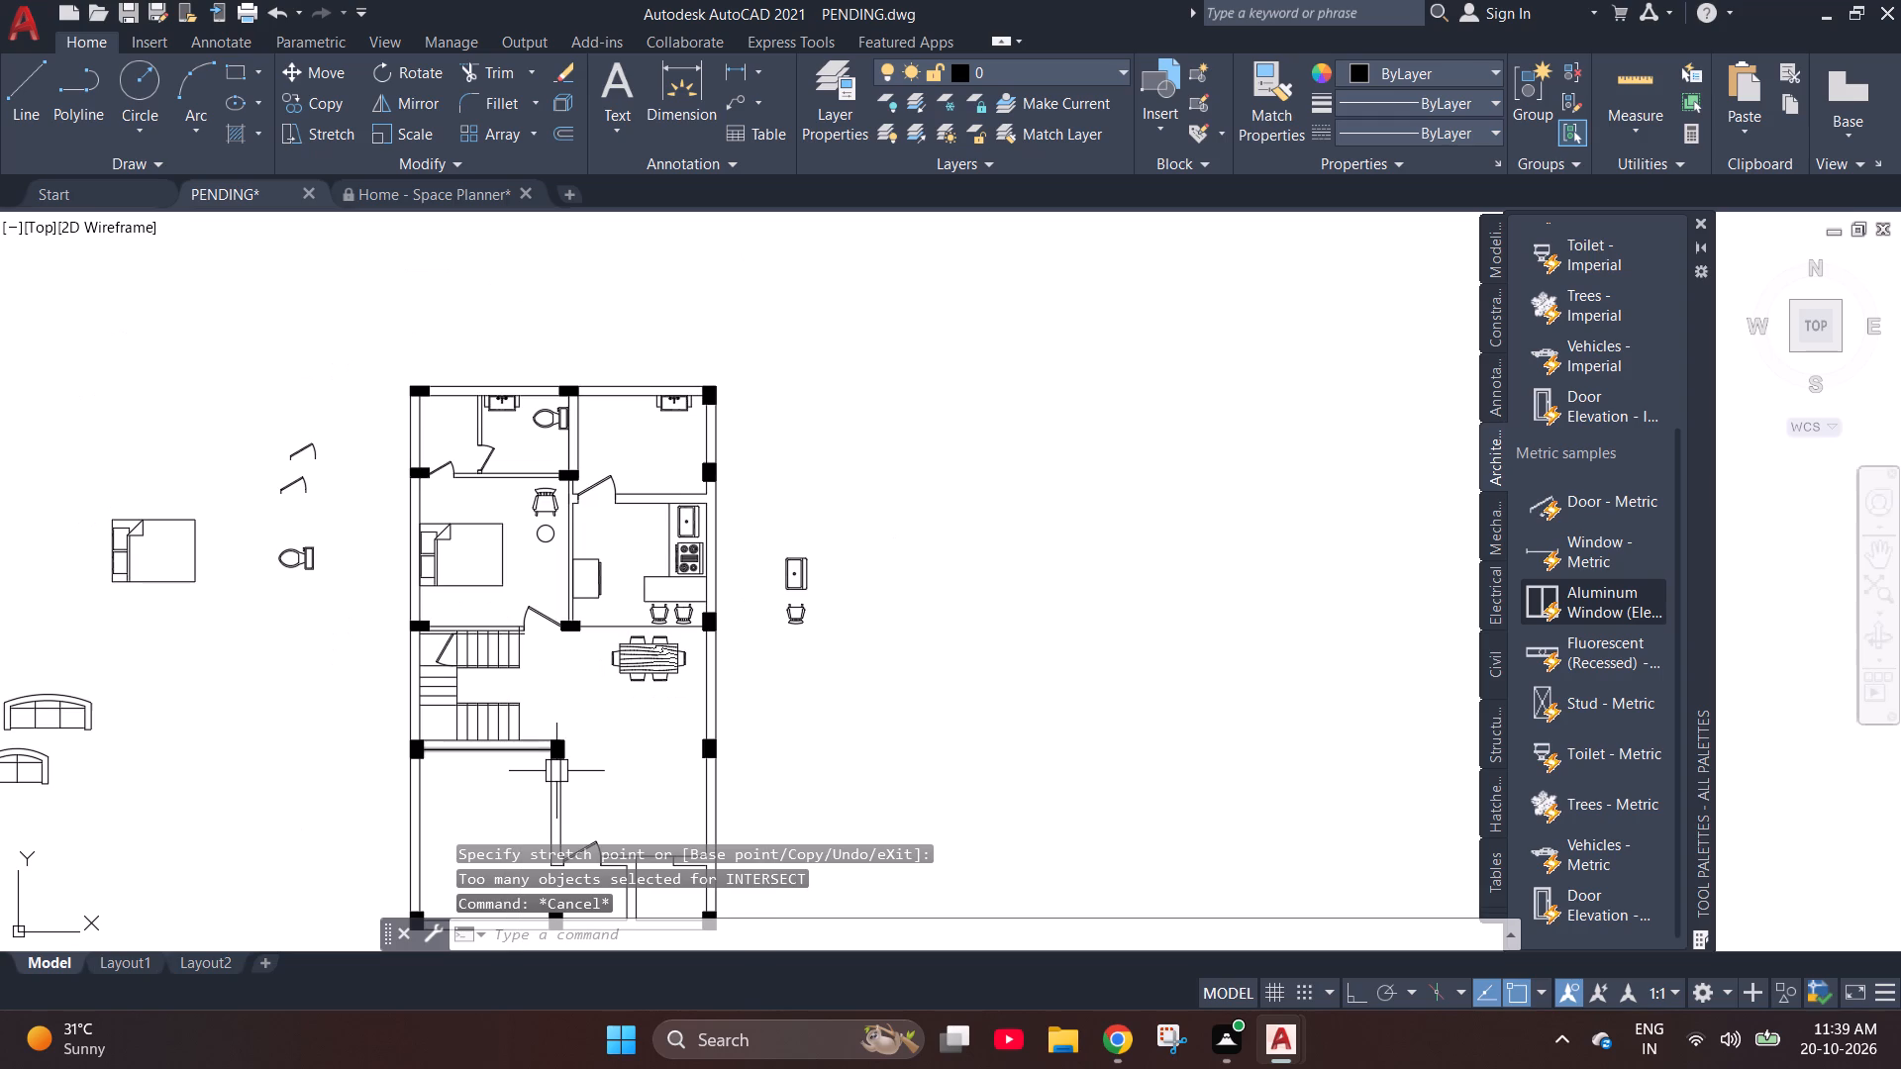
pyautogui.scroll(-1, 686, 582)
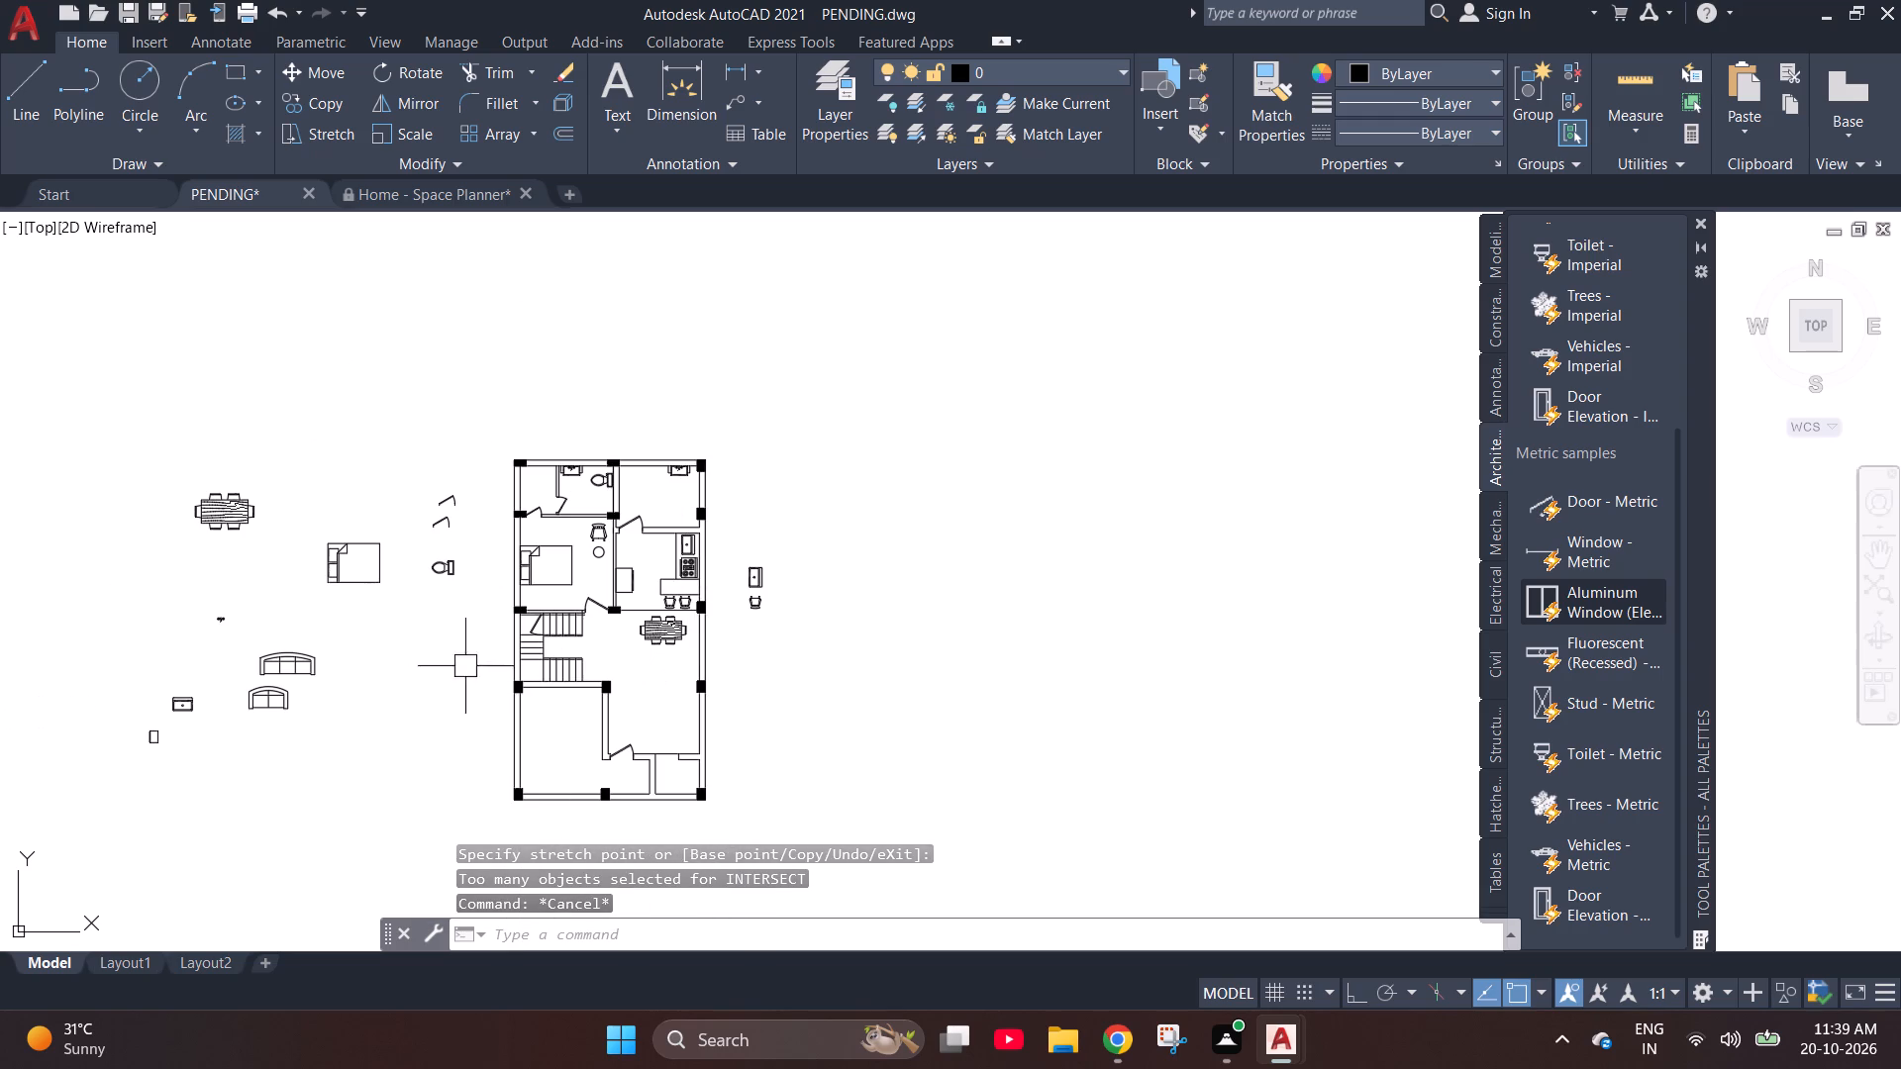
pyautogui.click(306, 674)
pyautogui.click(287, 654)
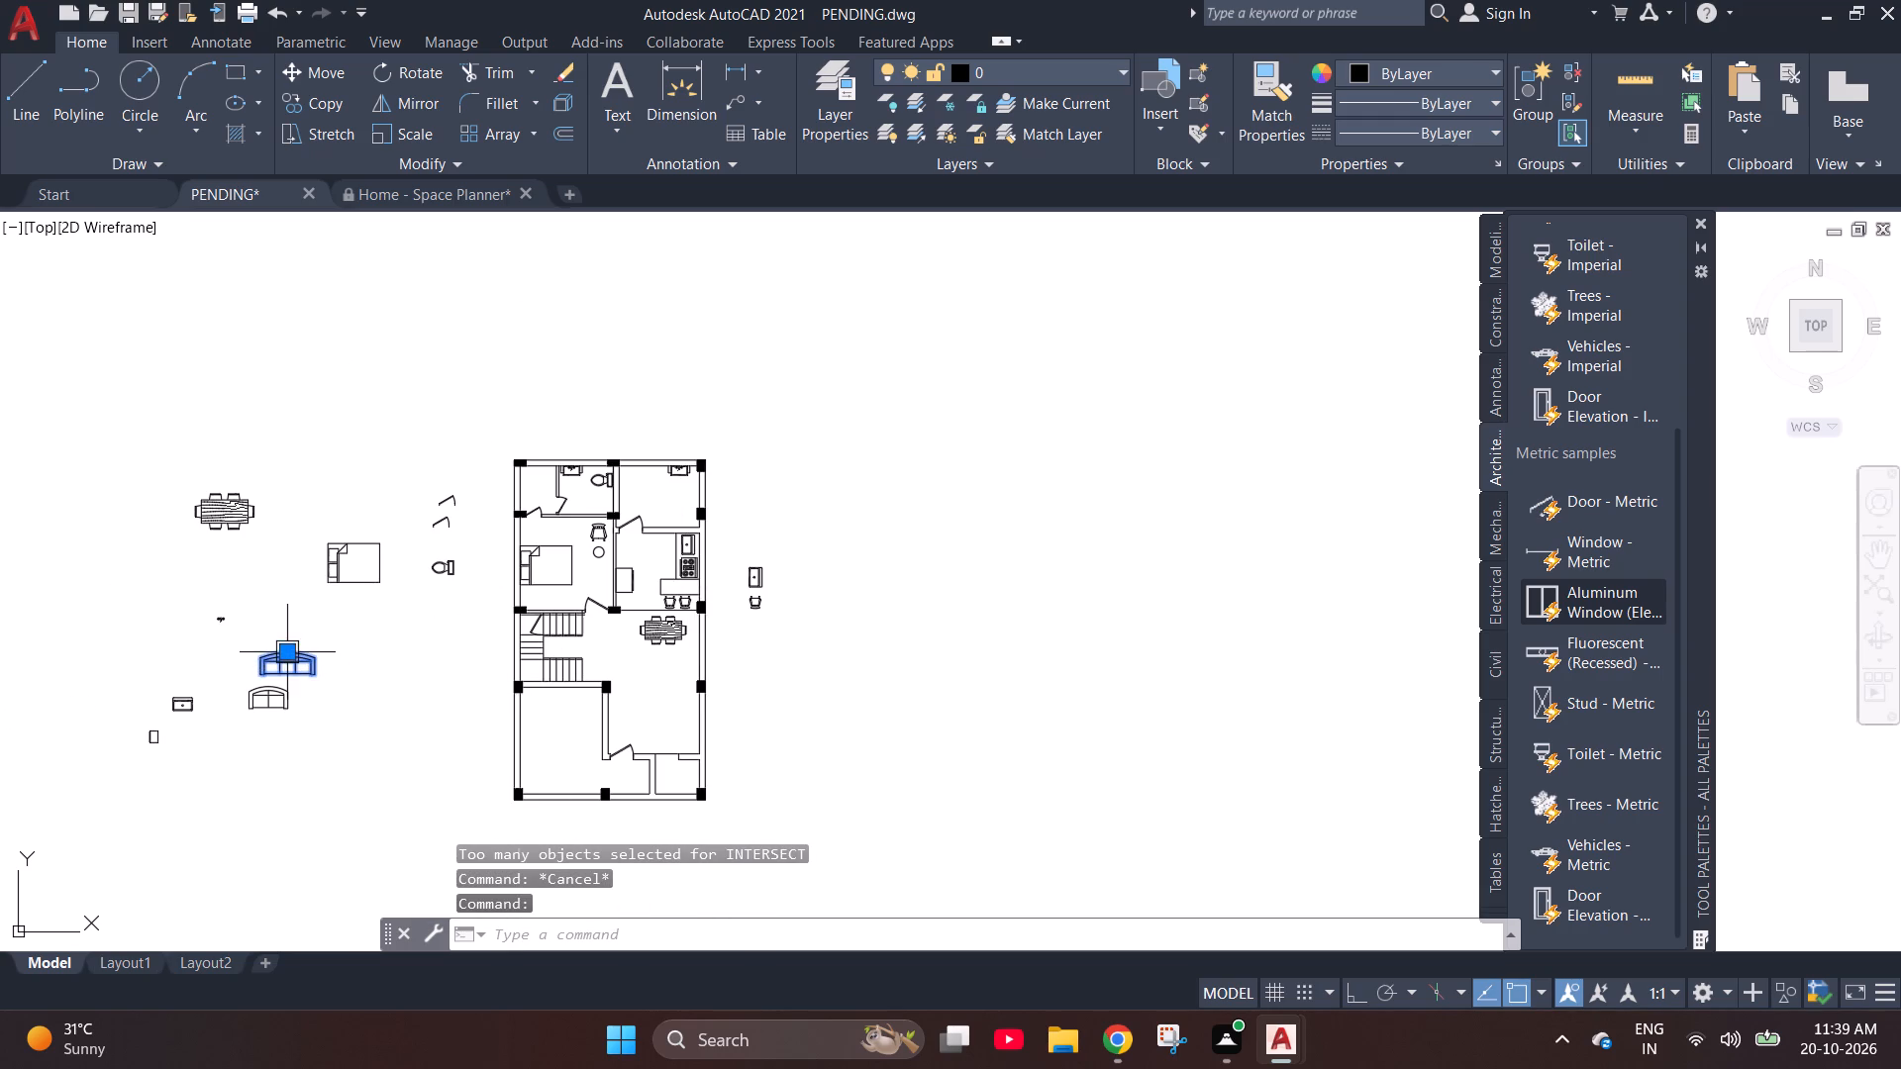
pyautogui.click(741, 665)
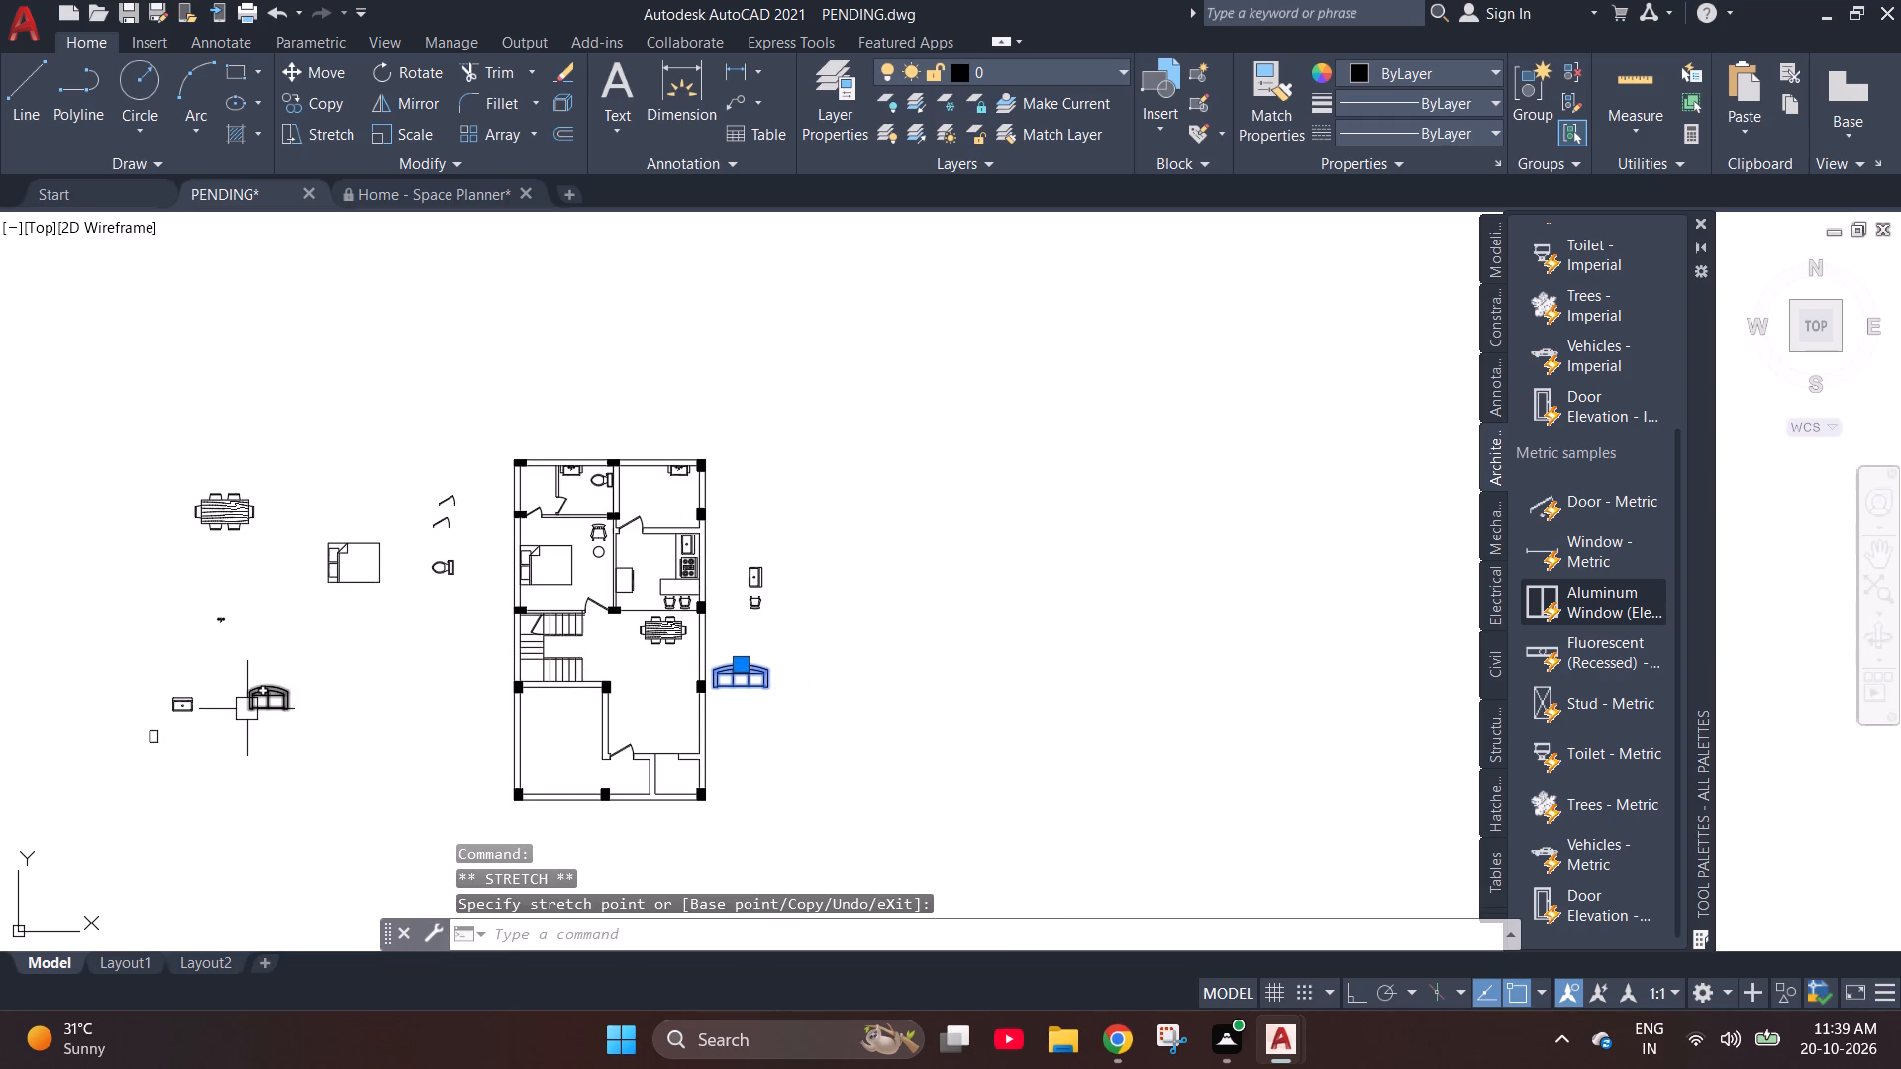
pyautogui.click(249, 705)
pyautogui.click(275, 687)
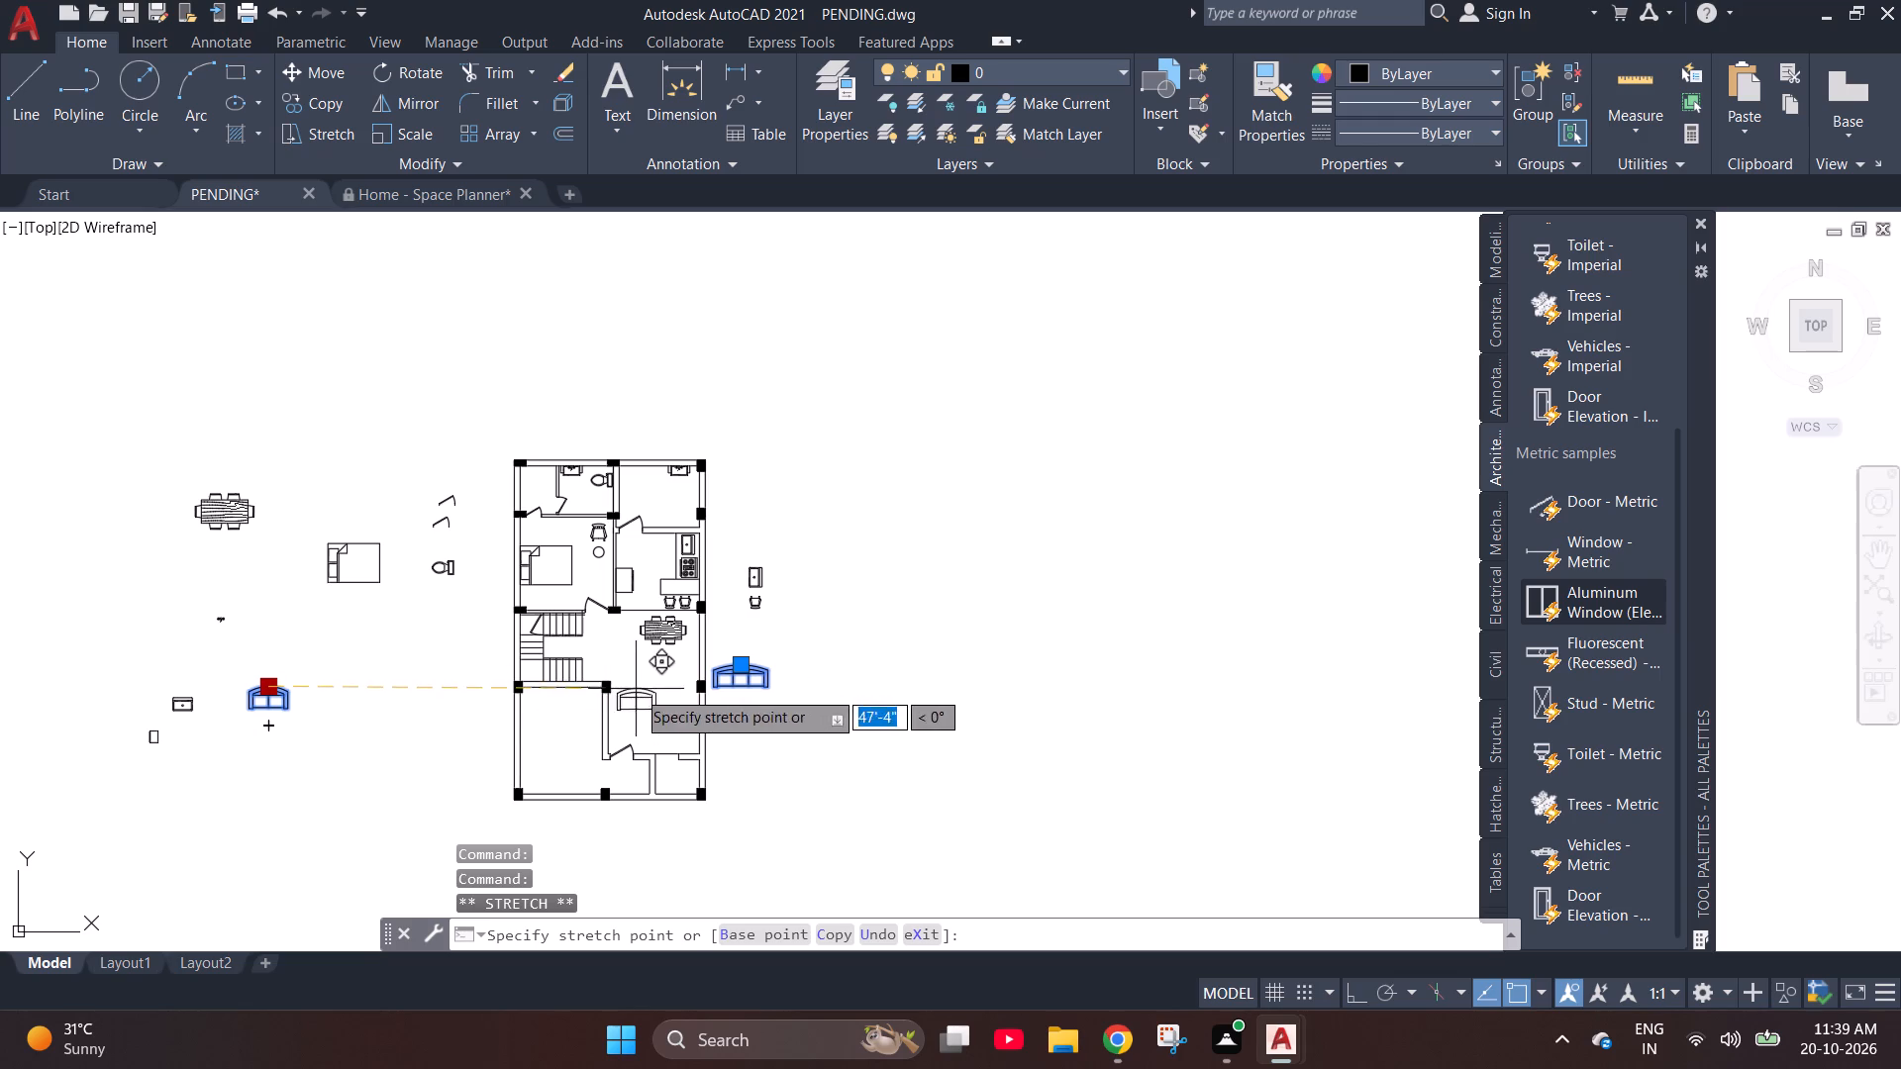
pyautogui.click(766, 711)
pyautogui.press('Escape')
# Rotate the three-seat sofa 90° about the left end of its backrest, with Ortho on, so its back faces left.
pyautogui.scroll(2, 766, 711)
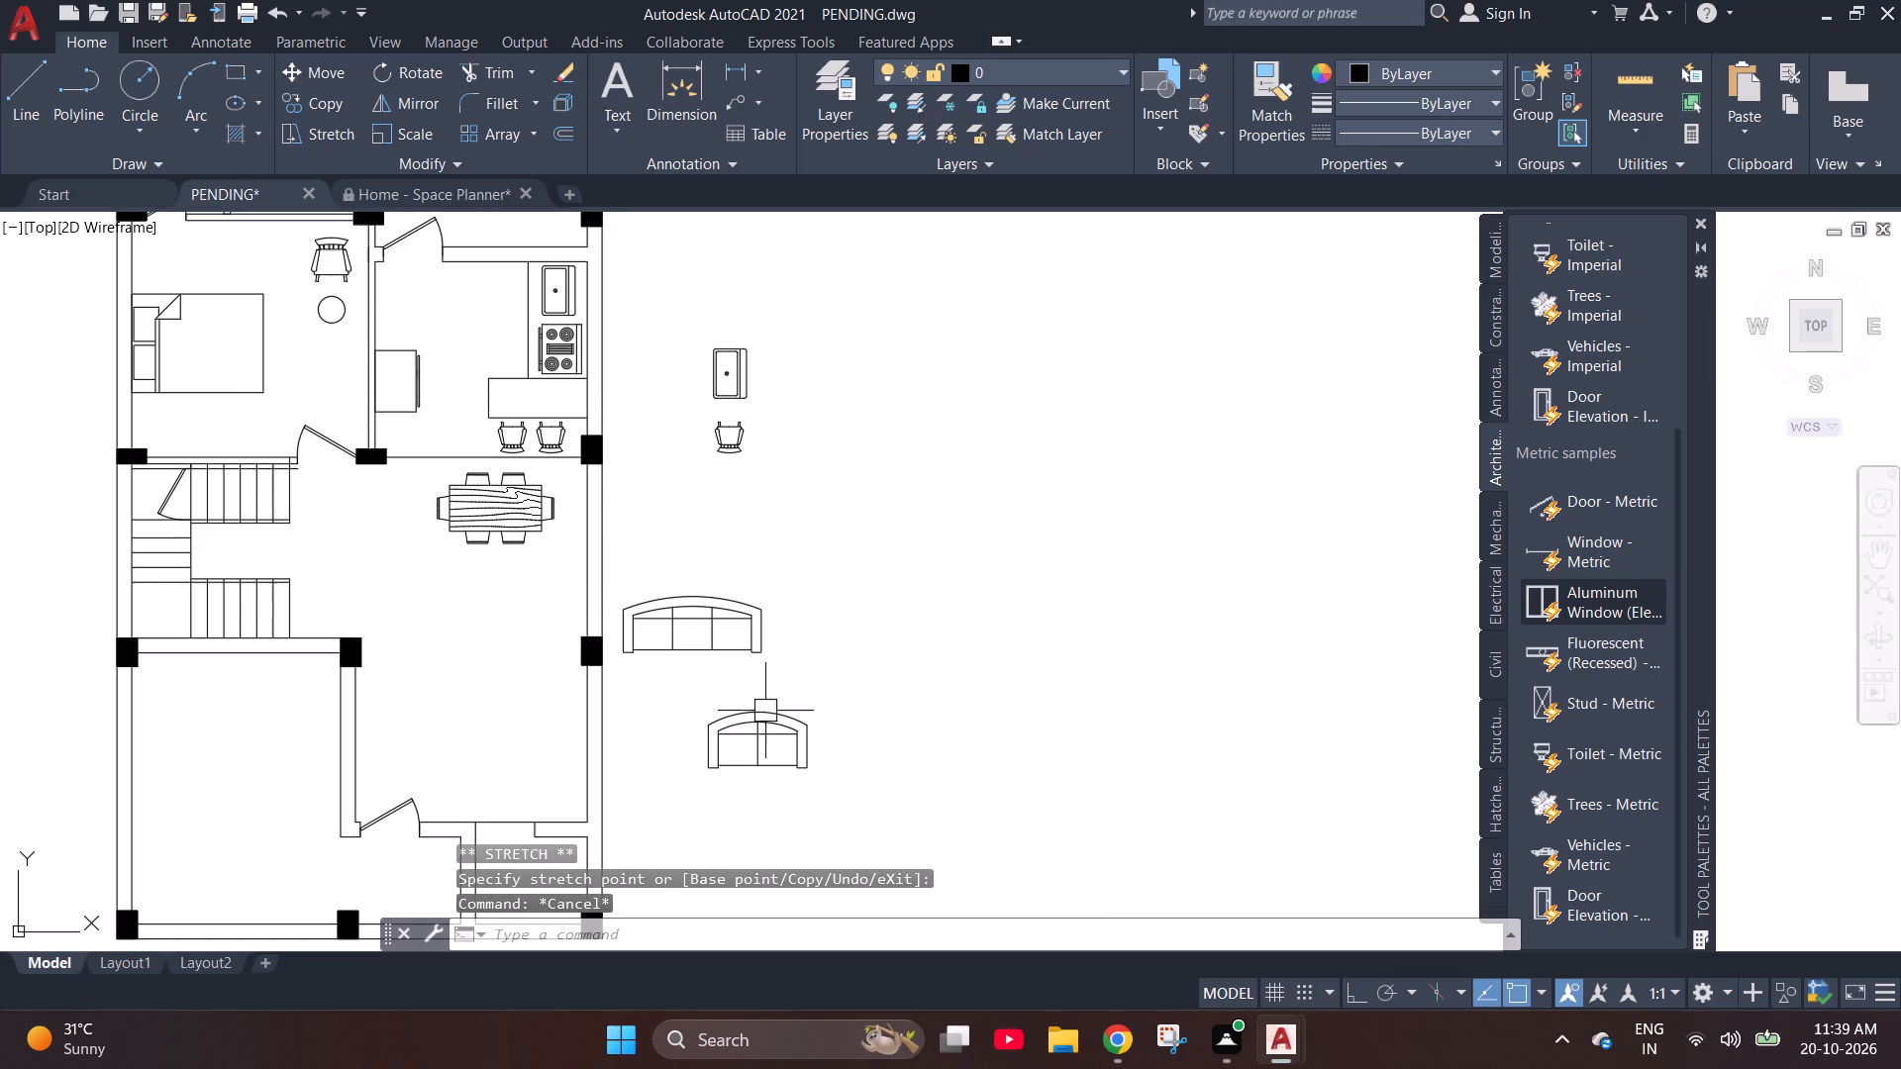
pyautogui.click(708, 616)
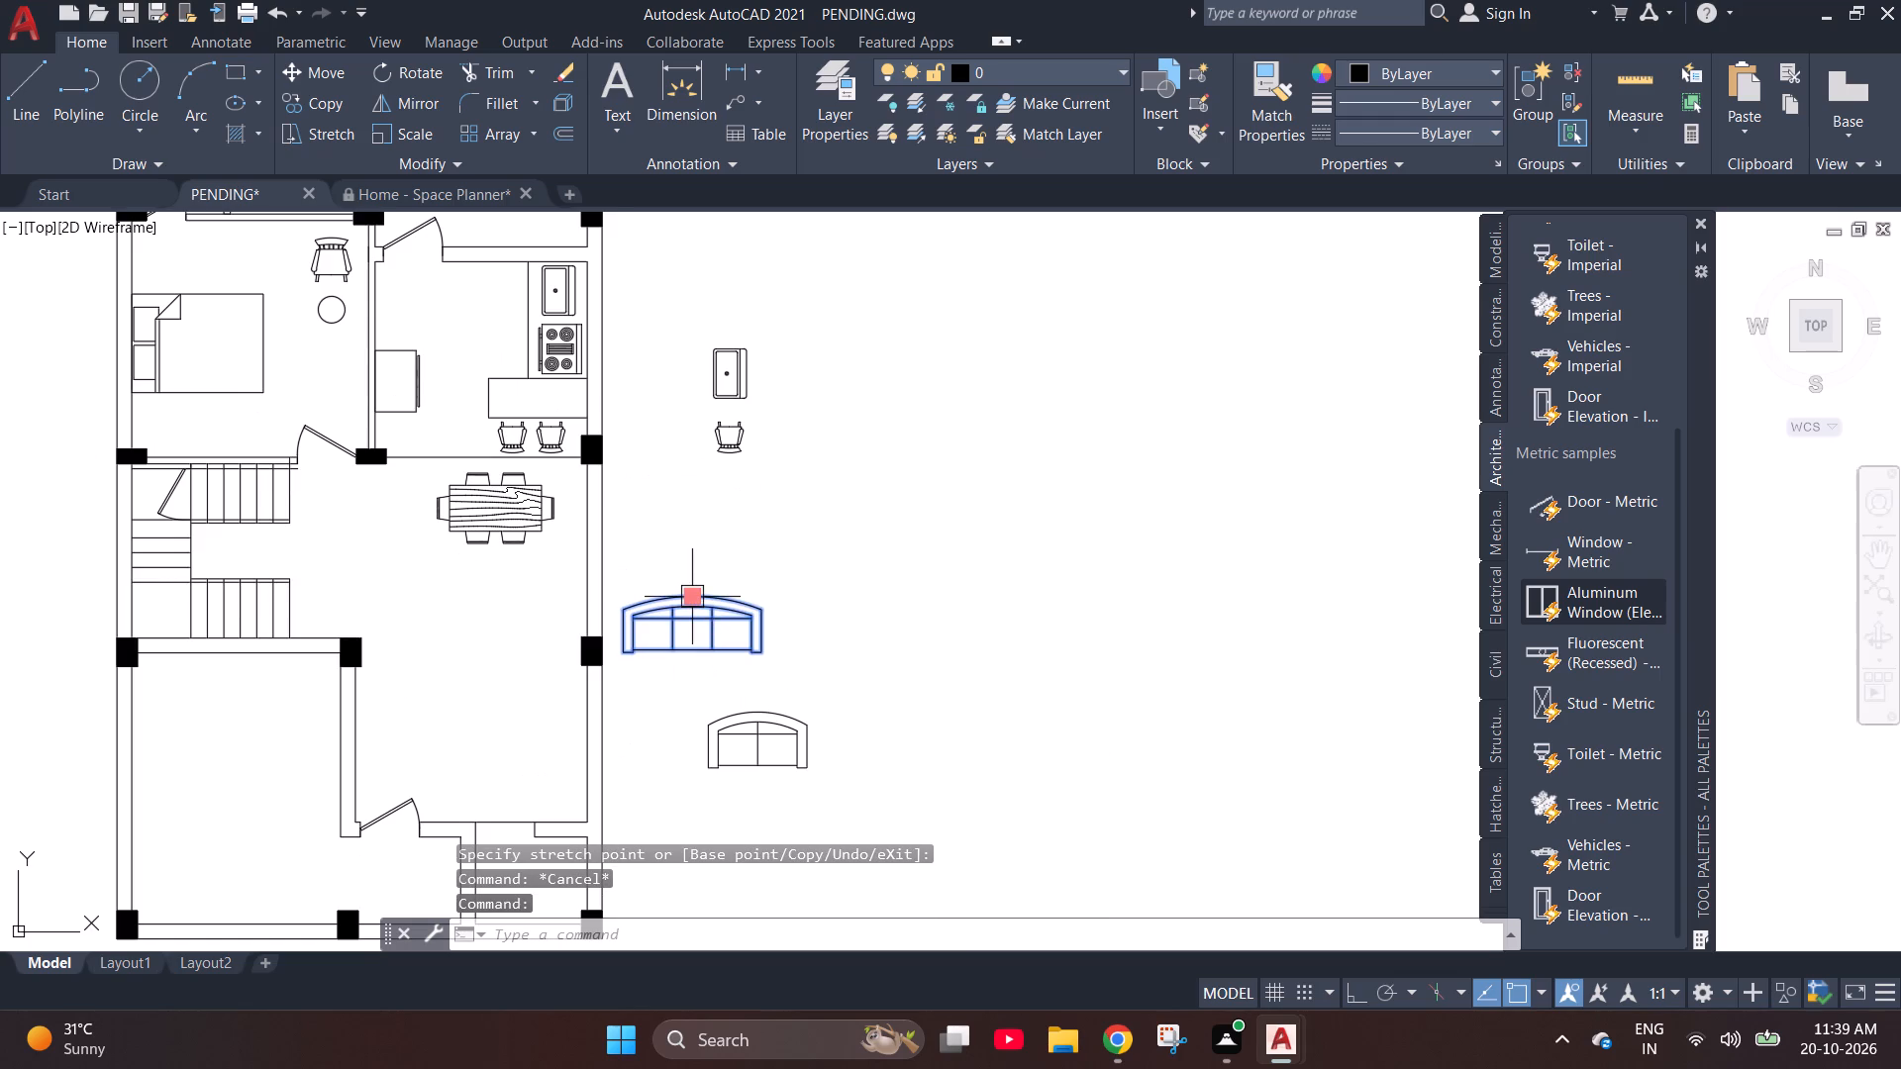
pyautogui.rightClick(695, 600)
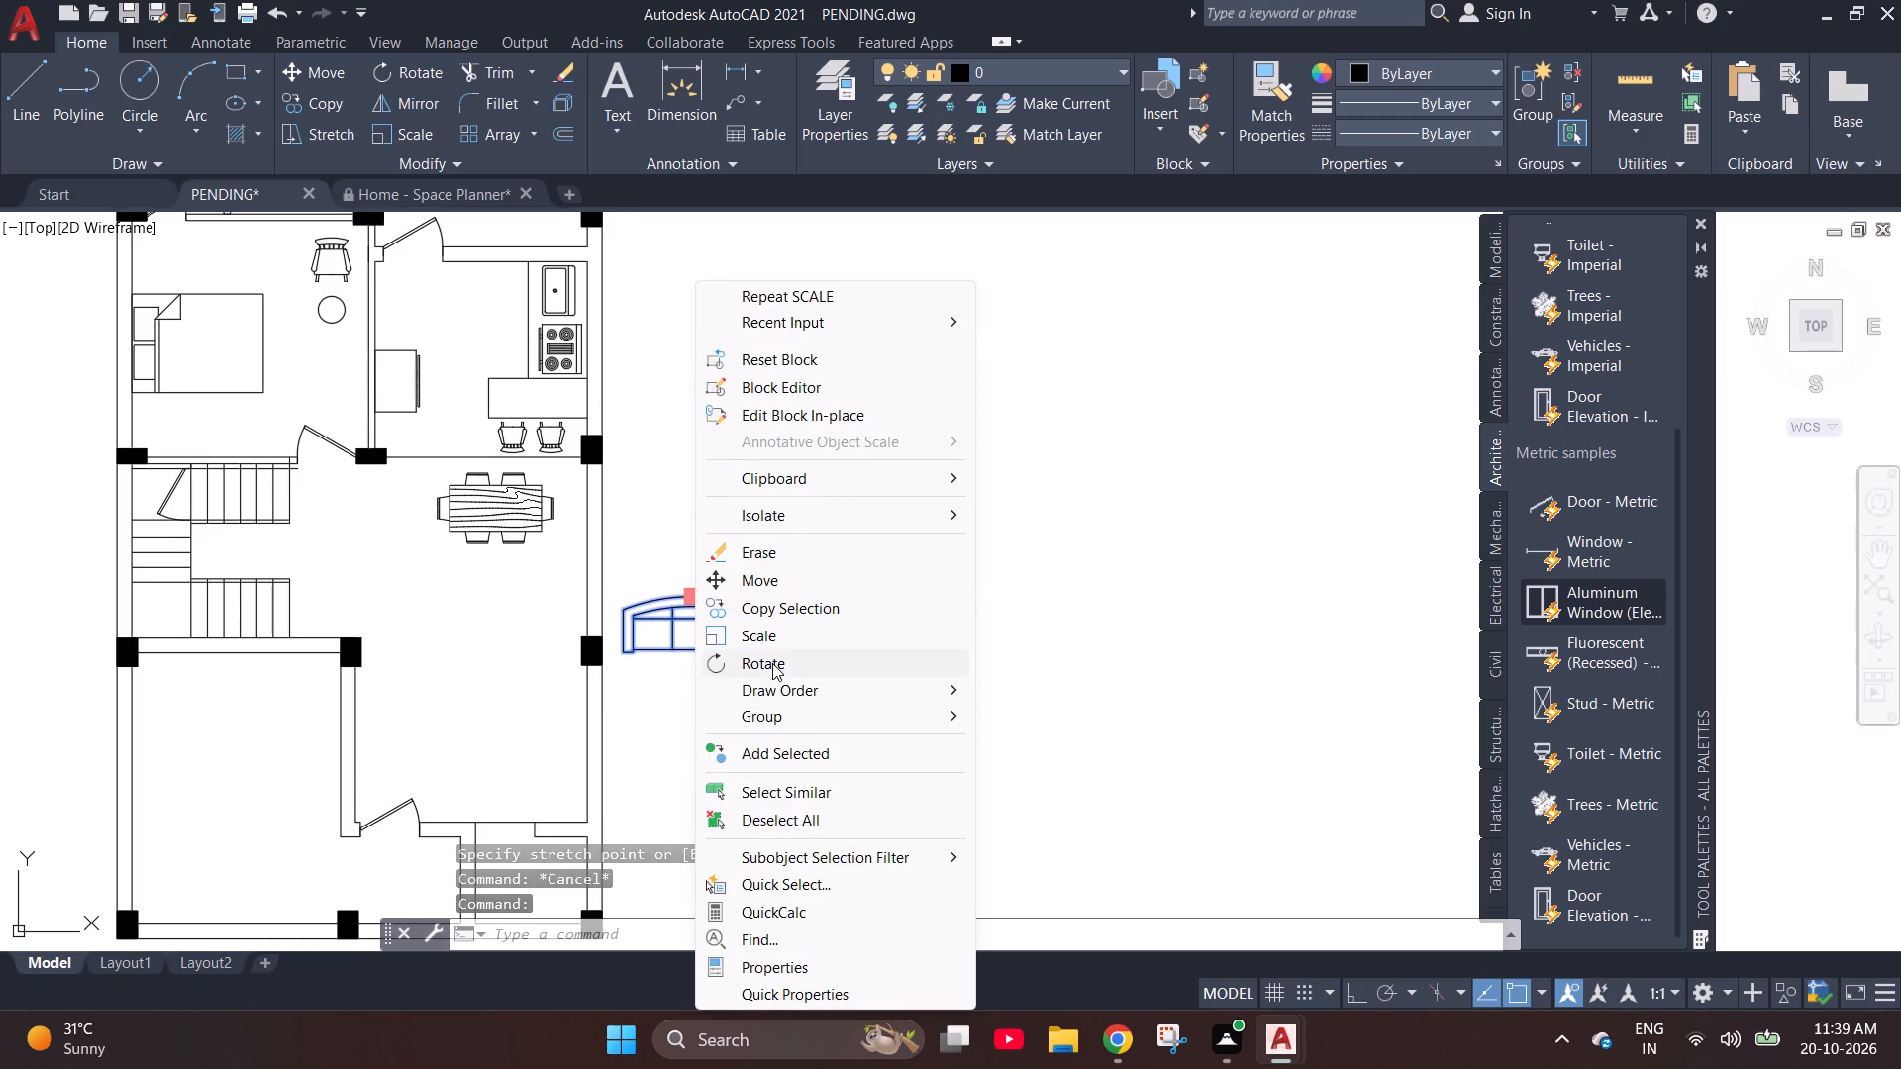
pyautogui.click(772, 663)
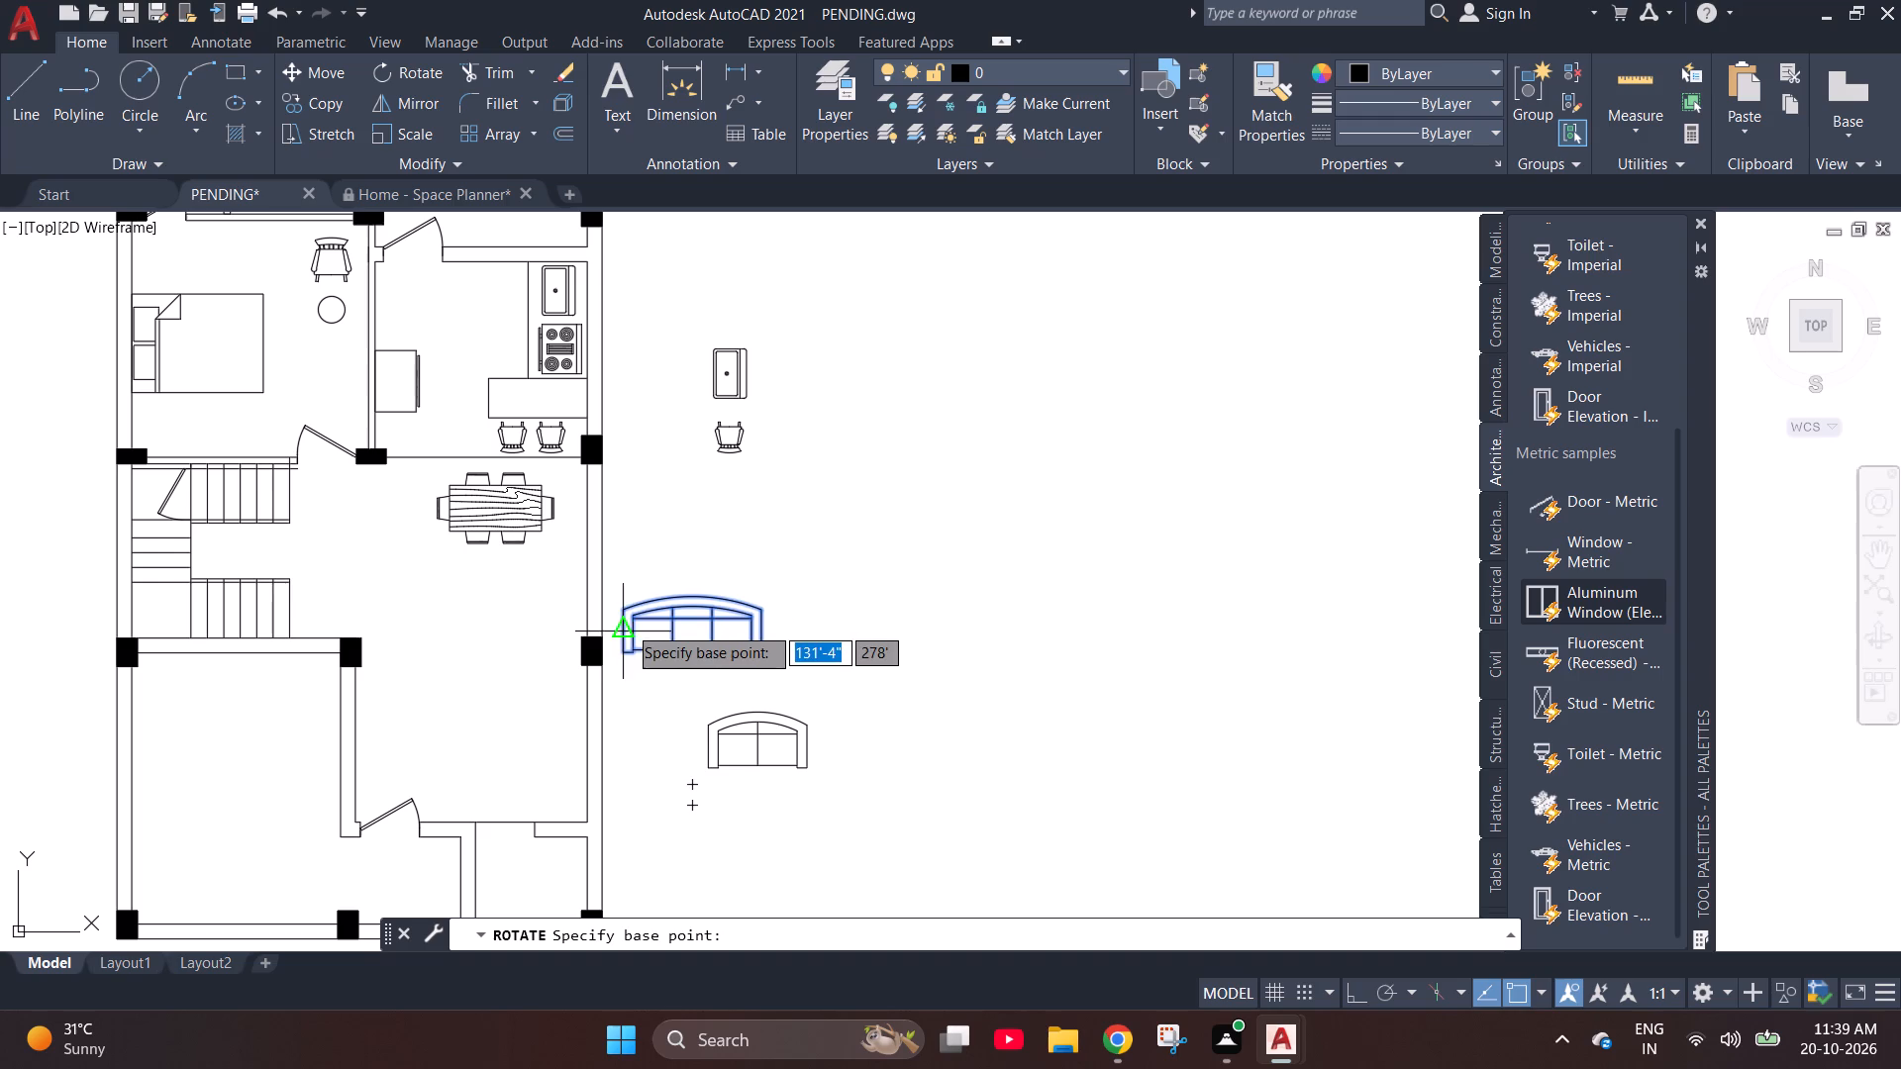
pyautogui.click(618, 613)
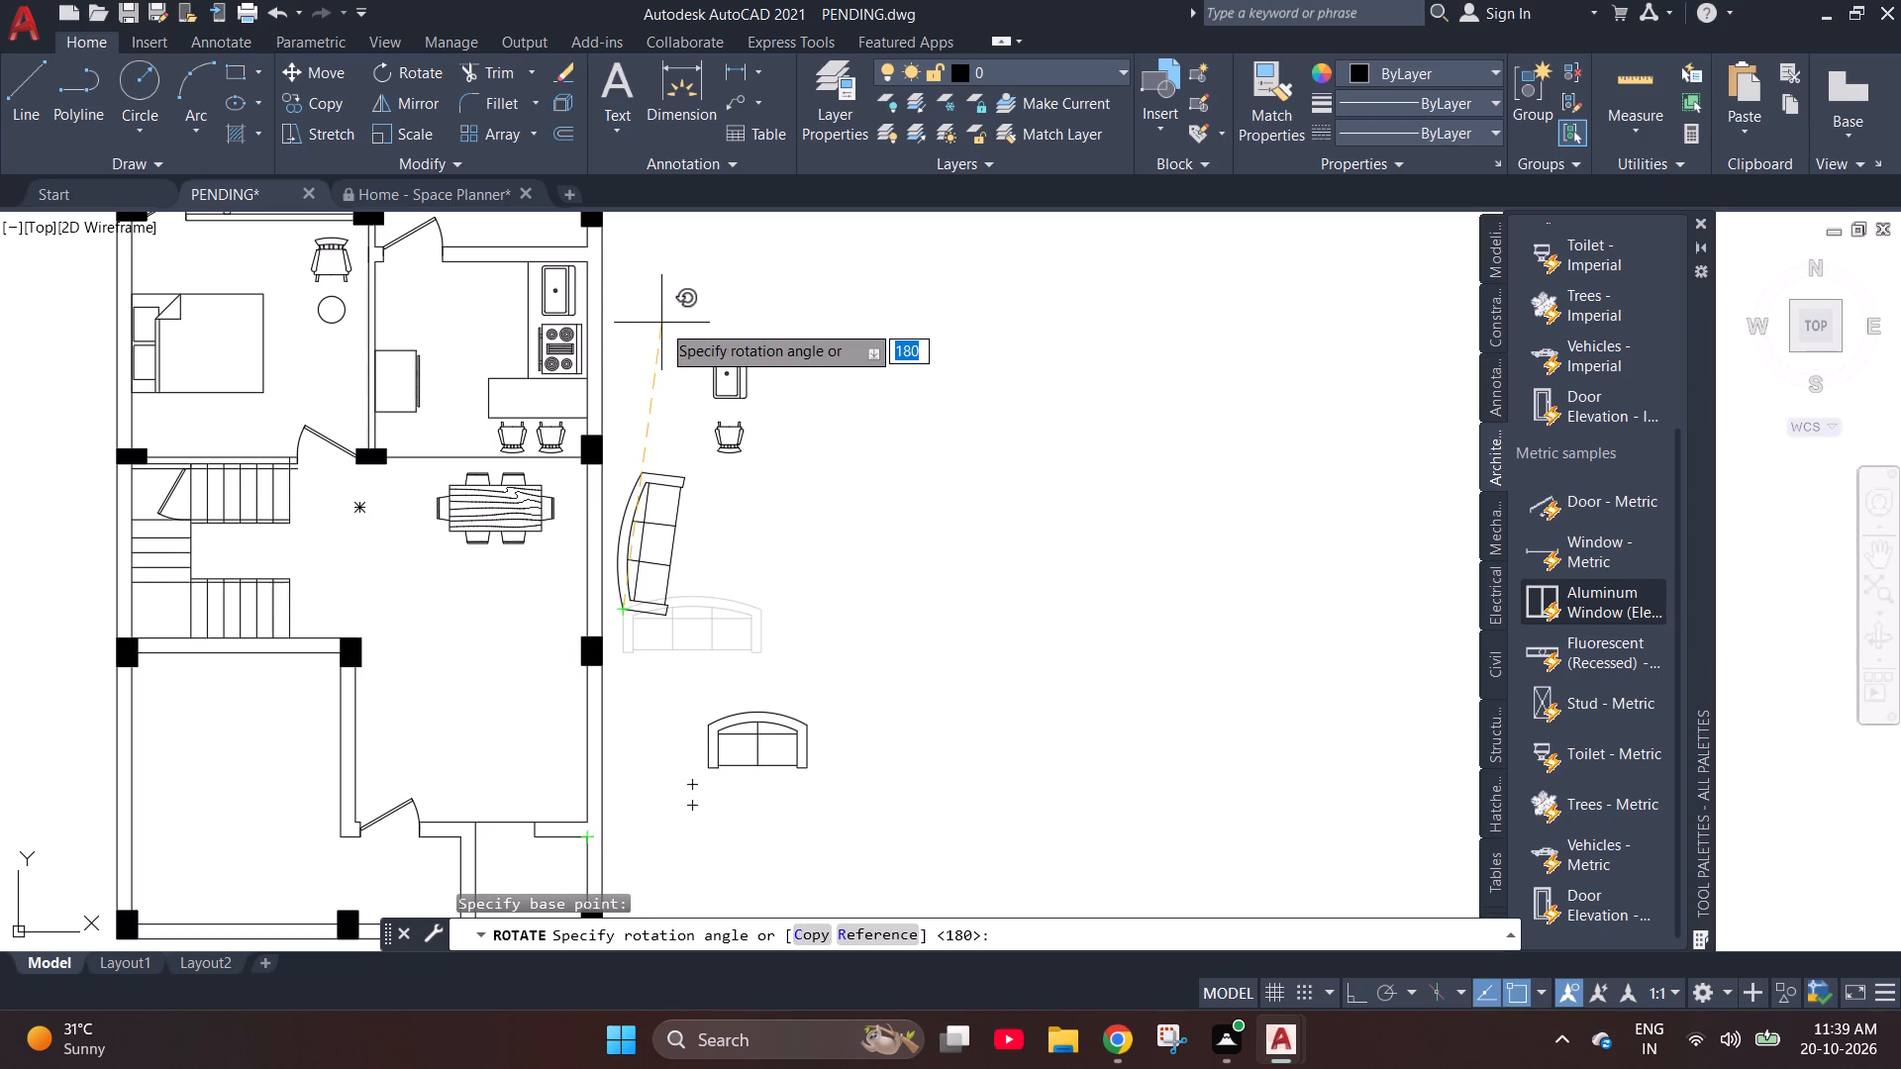
pyautogui.press('F8')
pyautogui.click(661, 323)
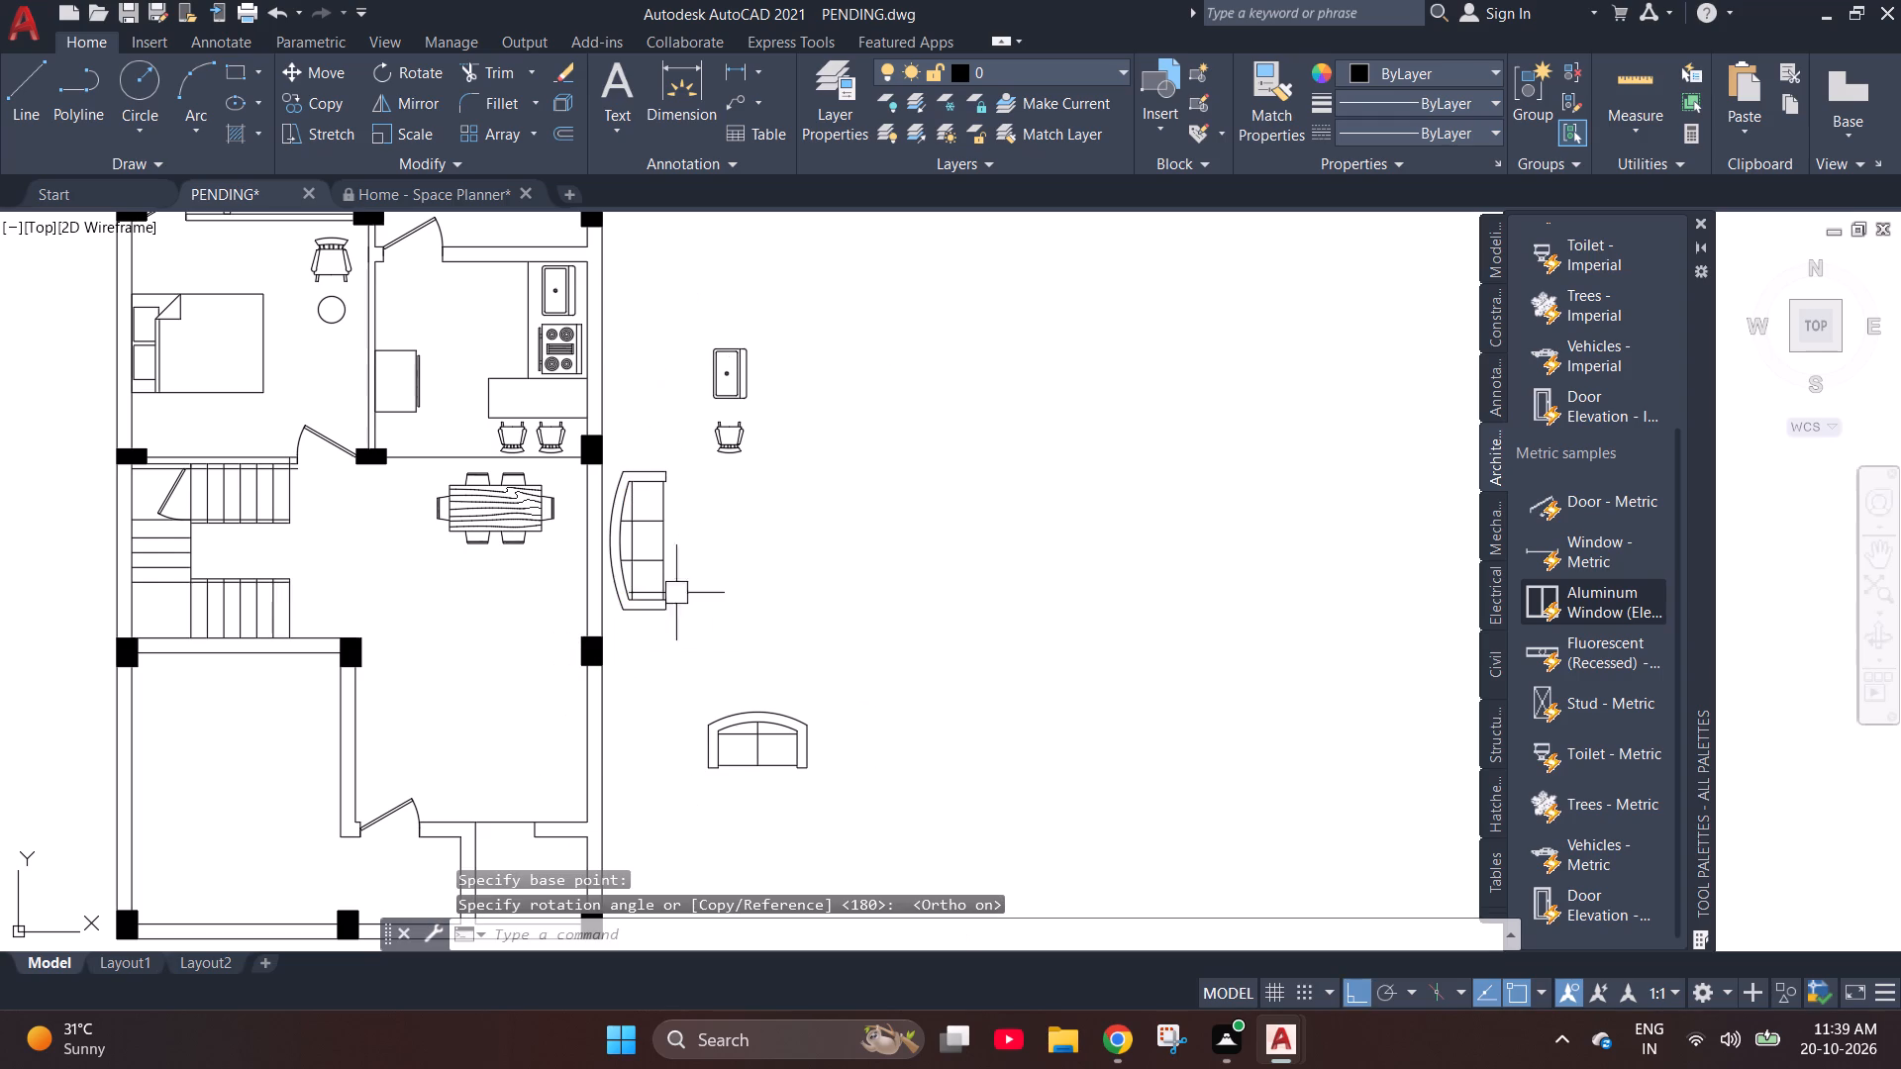
pyautogui.press('Escape')
# Move the three-seat sofa by its back's midpoint, with Ortho off, against the living area's left wall beside the column.
pyautogui.click(690, 635)
pyautogui.click(617, 444)
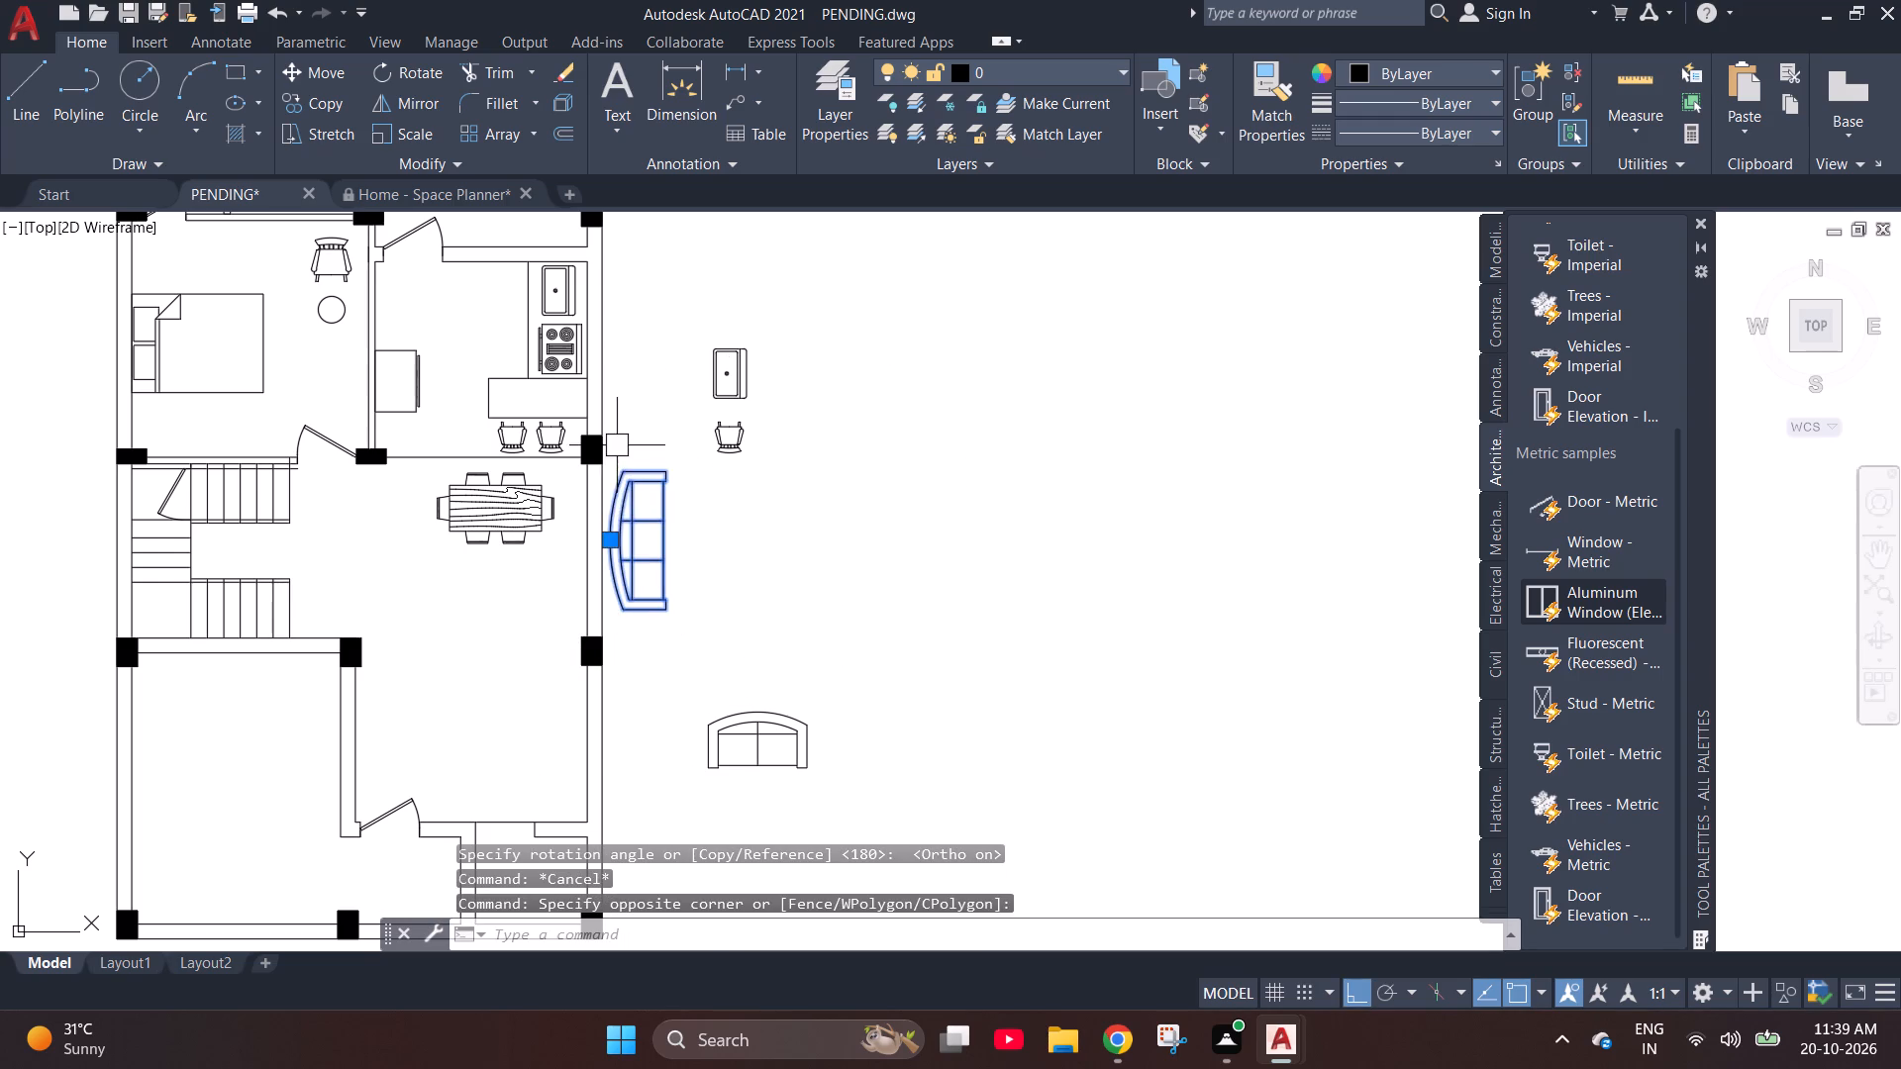
pyautogui.click(605, 542)
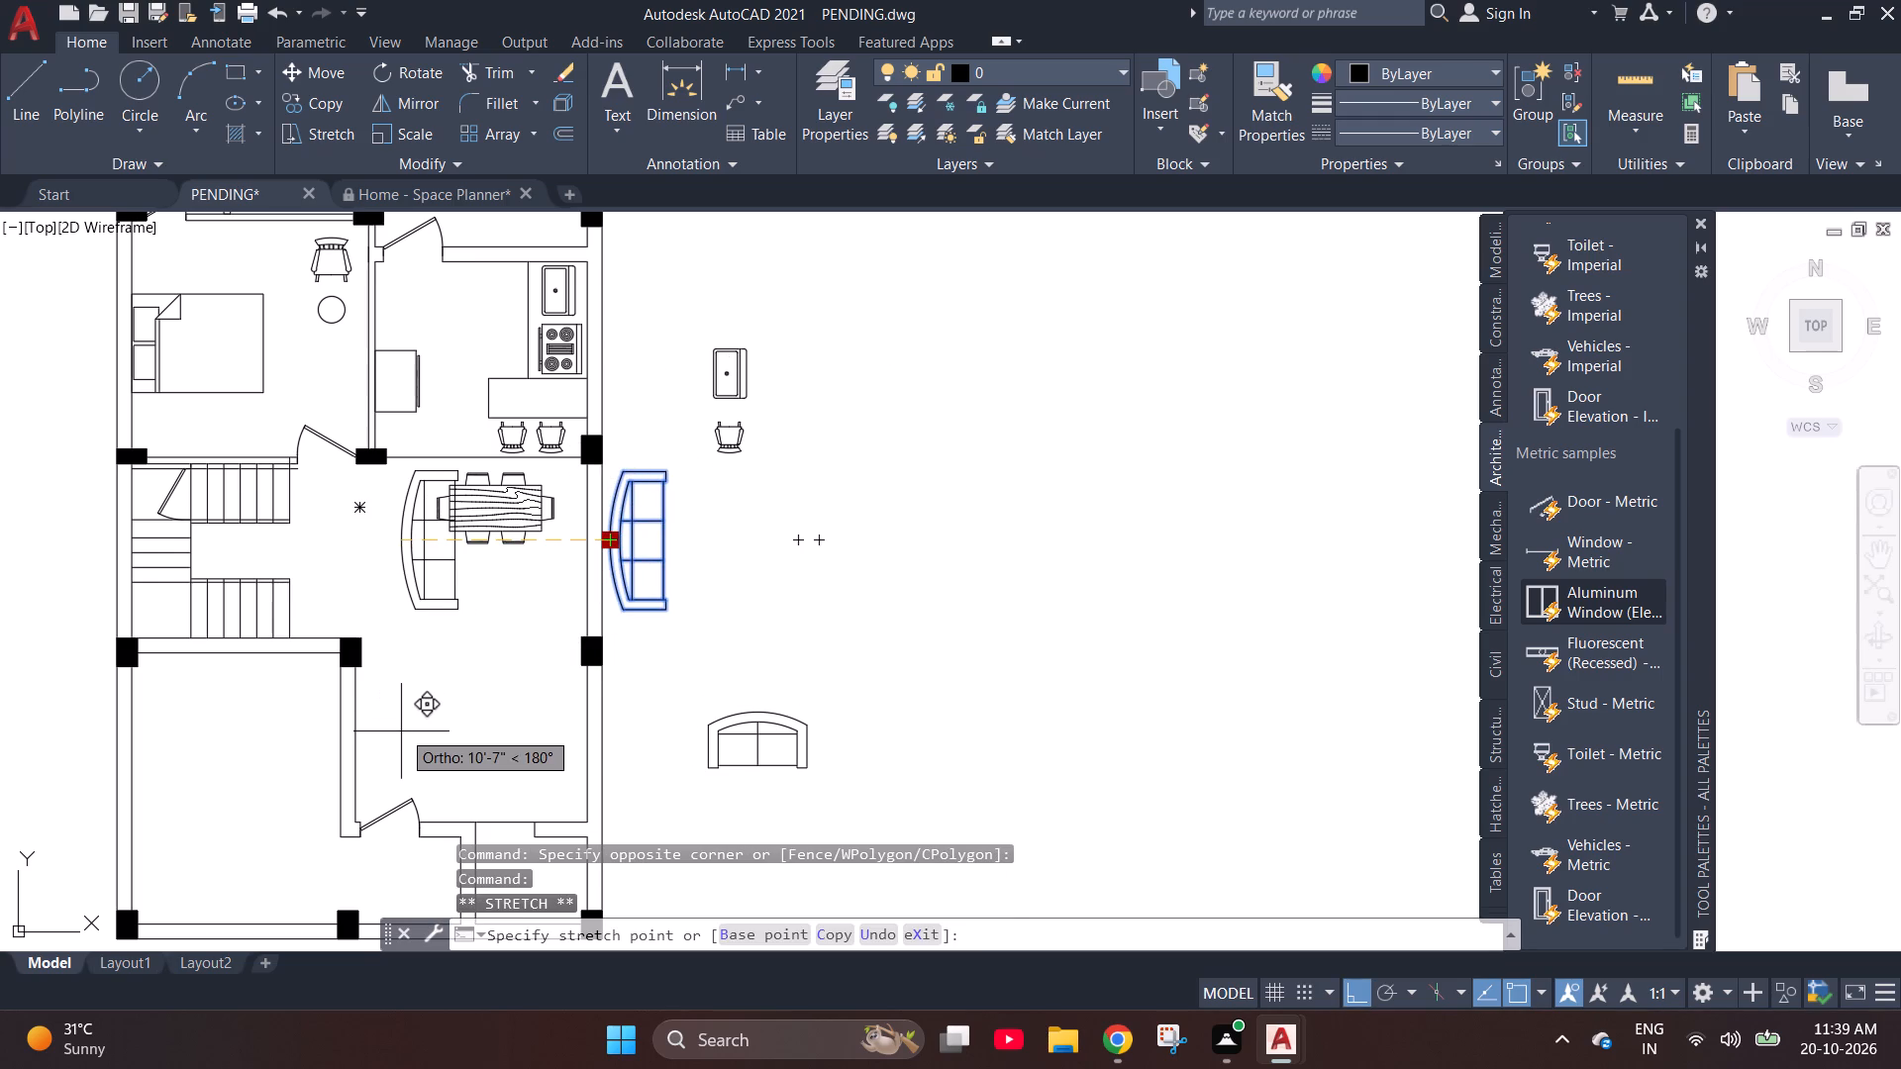
pyautogui.press('F8')
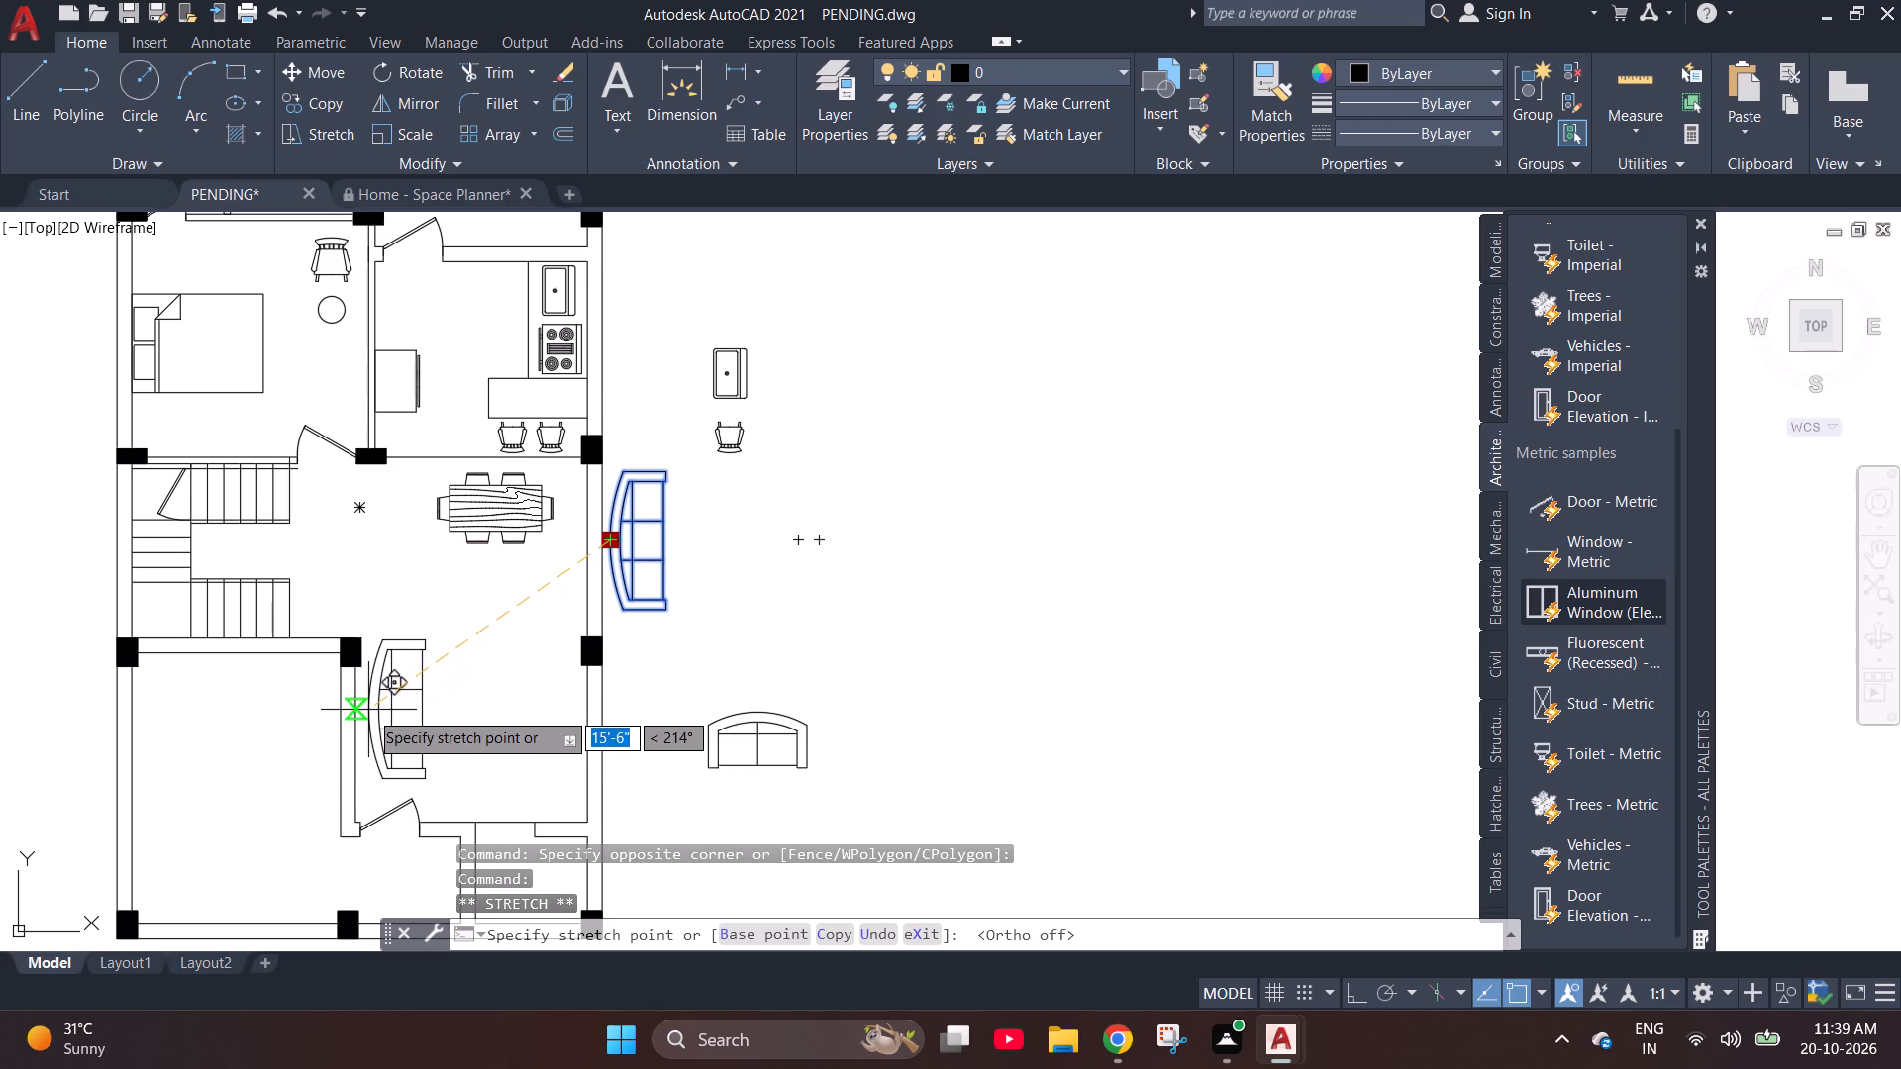
pyautogui.scroll(2, 341, 713)
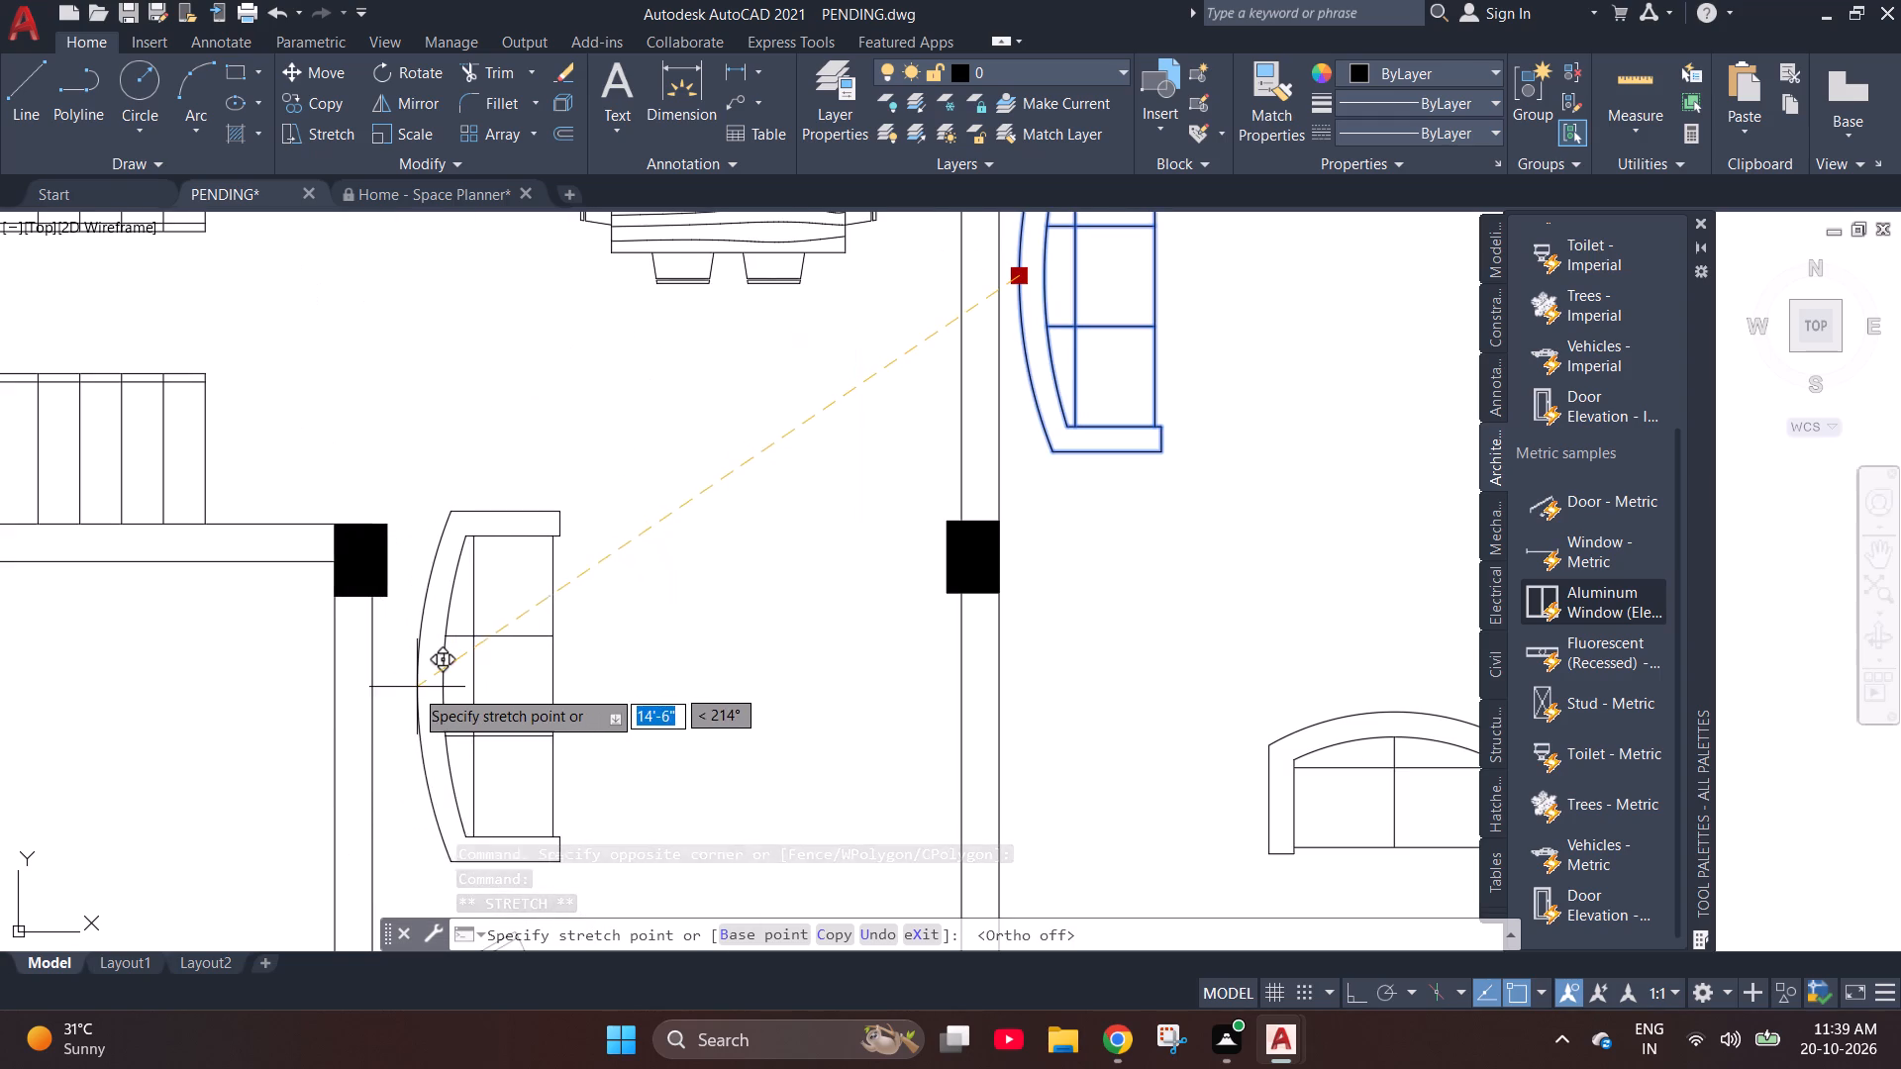
pyautogui.click(383, 693)
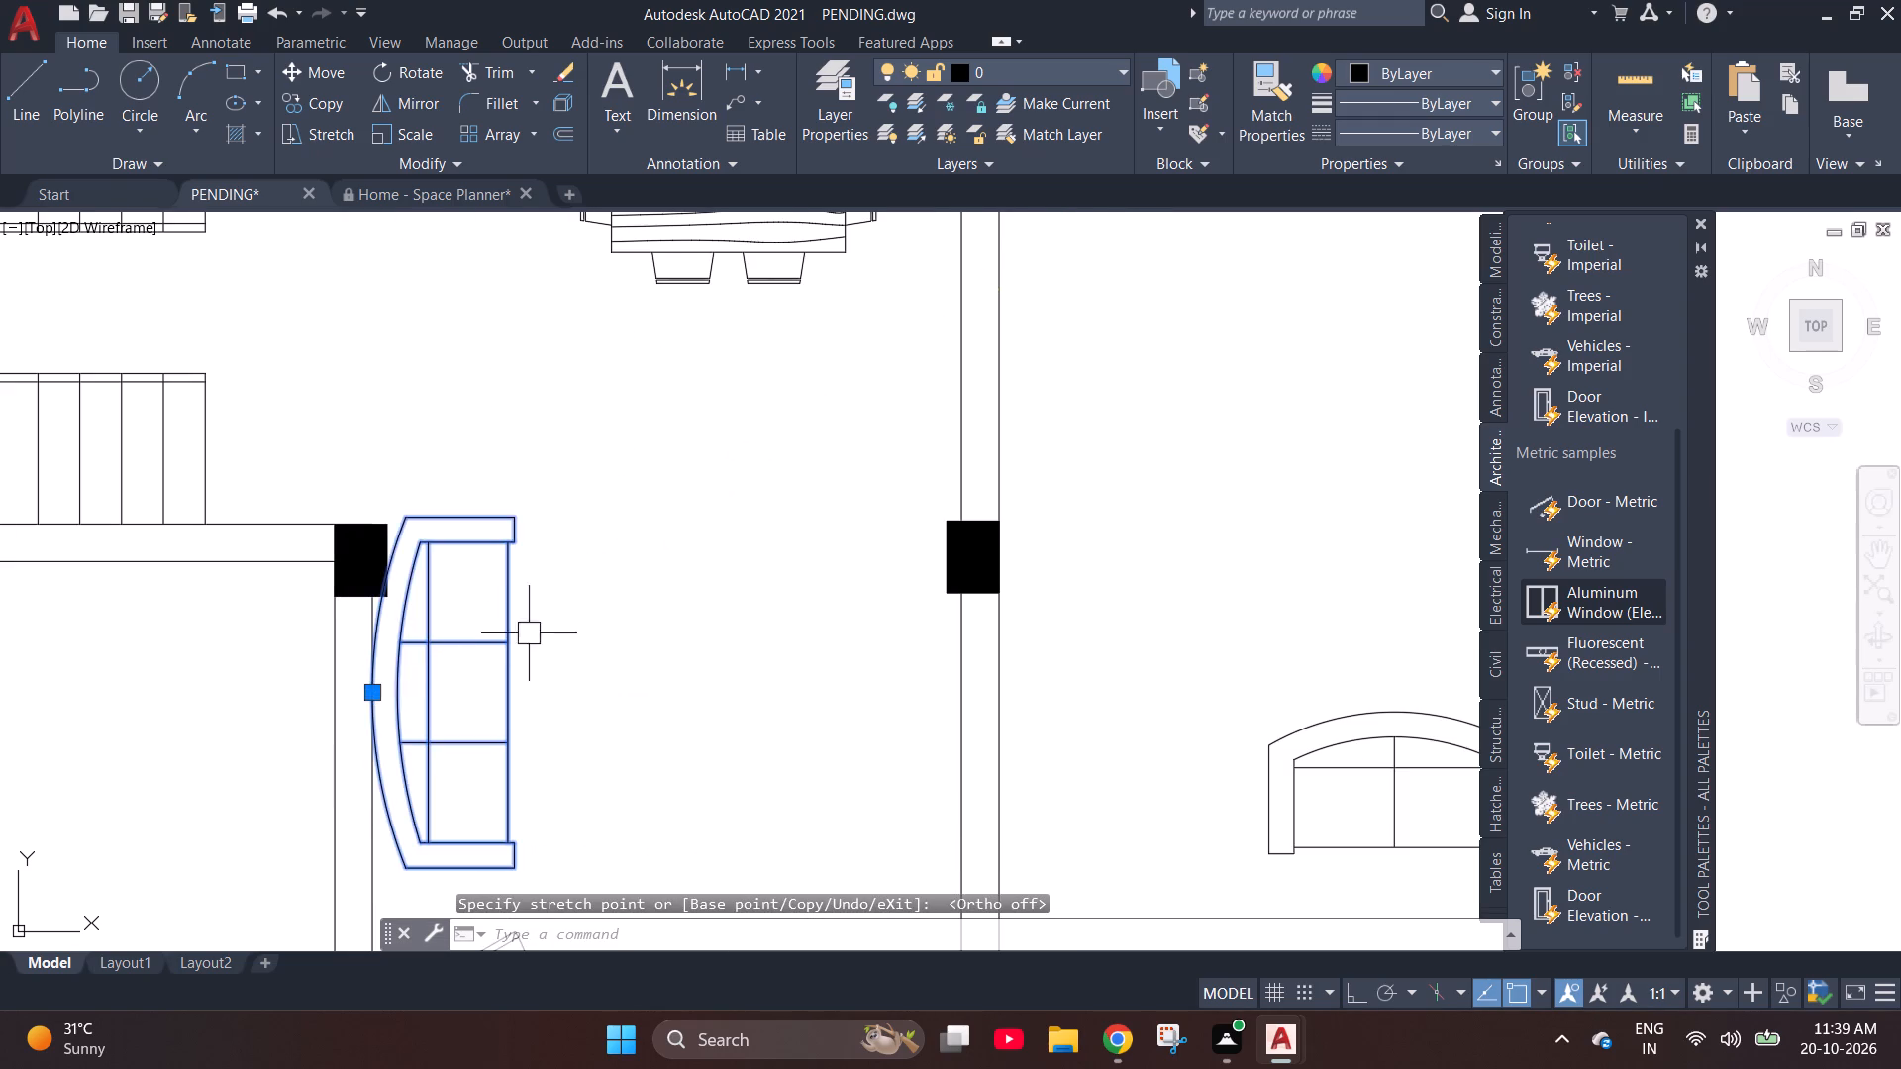
pyautogui.scroll(-2, 625, 598)
pyautogui.press('Escape')
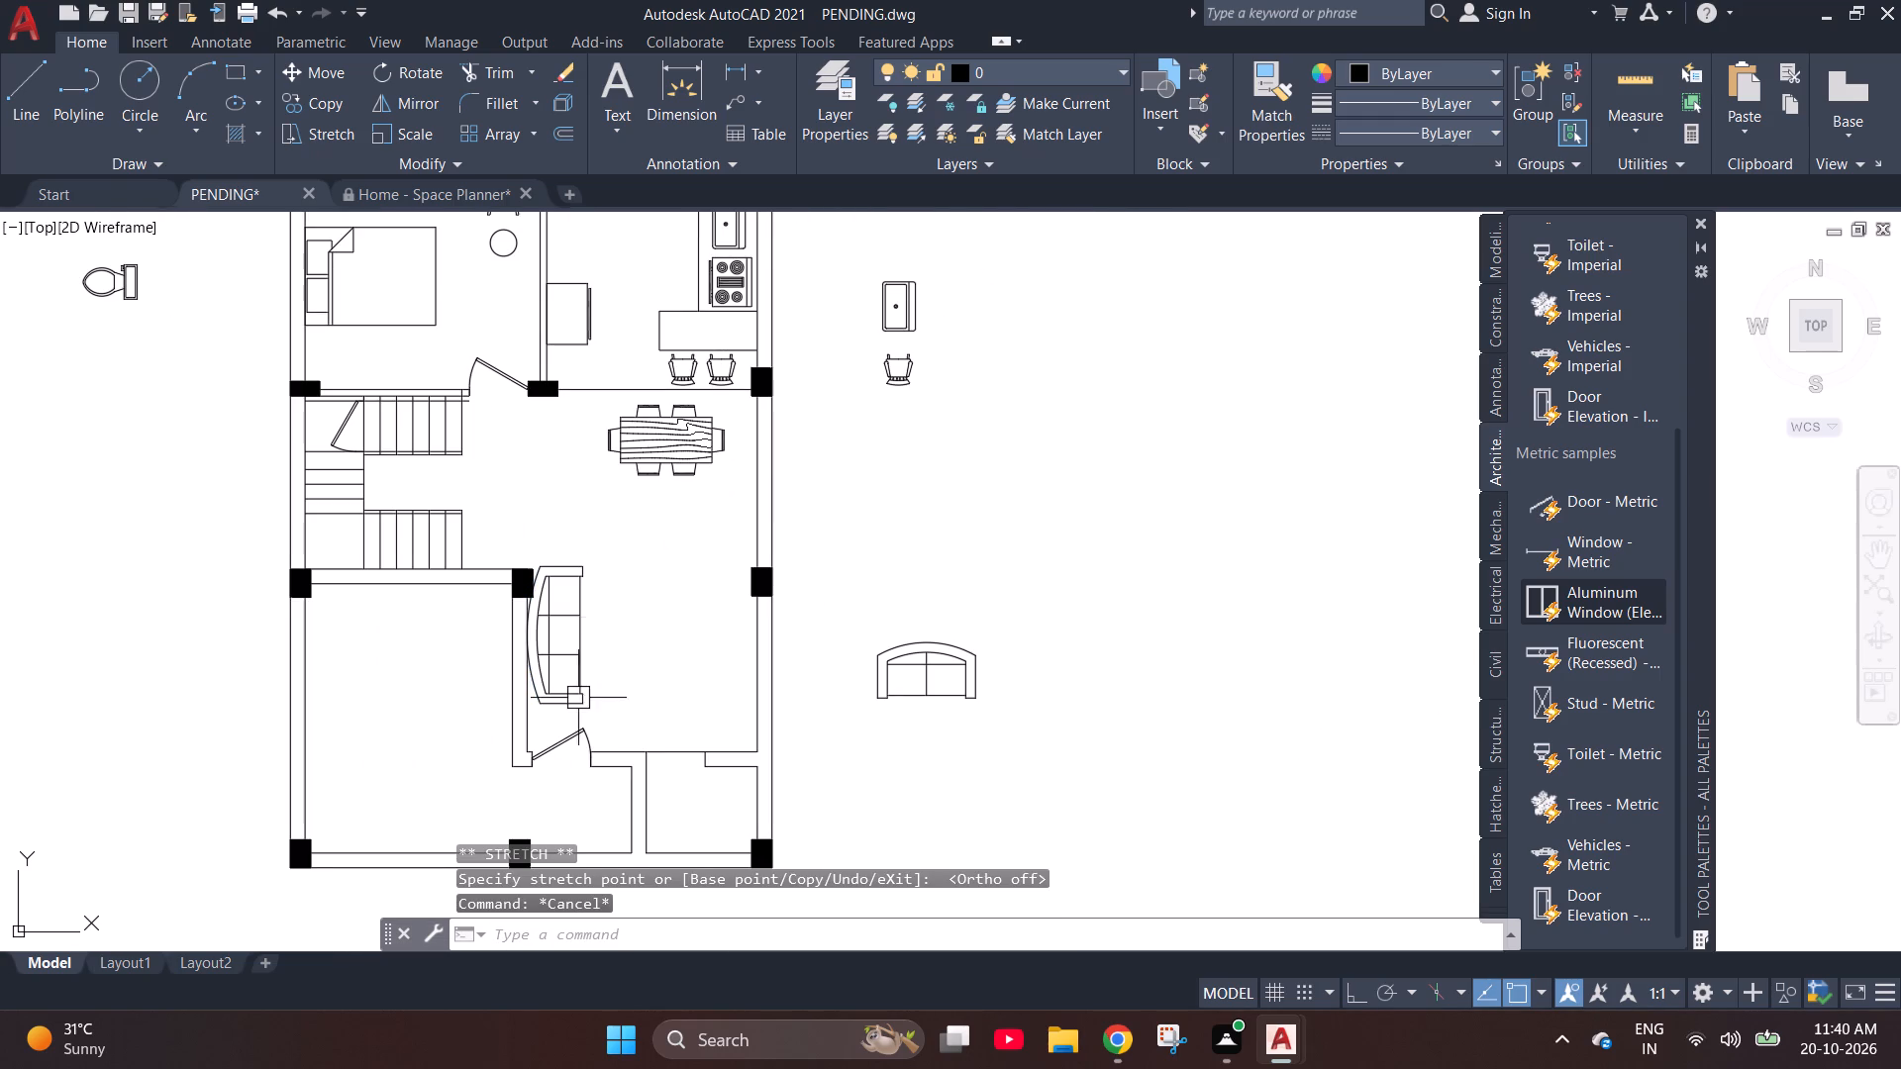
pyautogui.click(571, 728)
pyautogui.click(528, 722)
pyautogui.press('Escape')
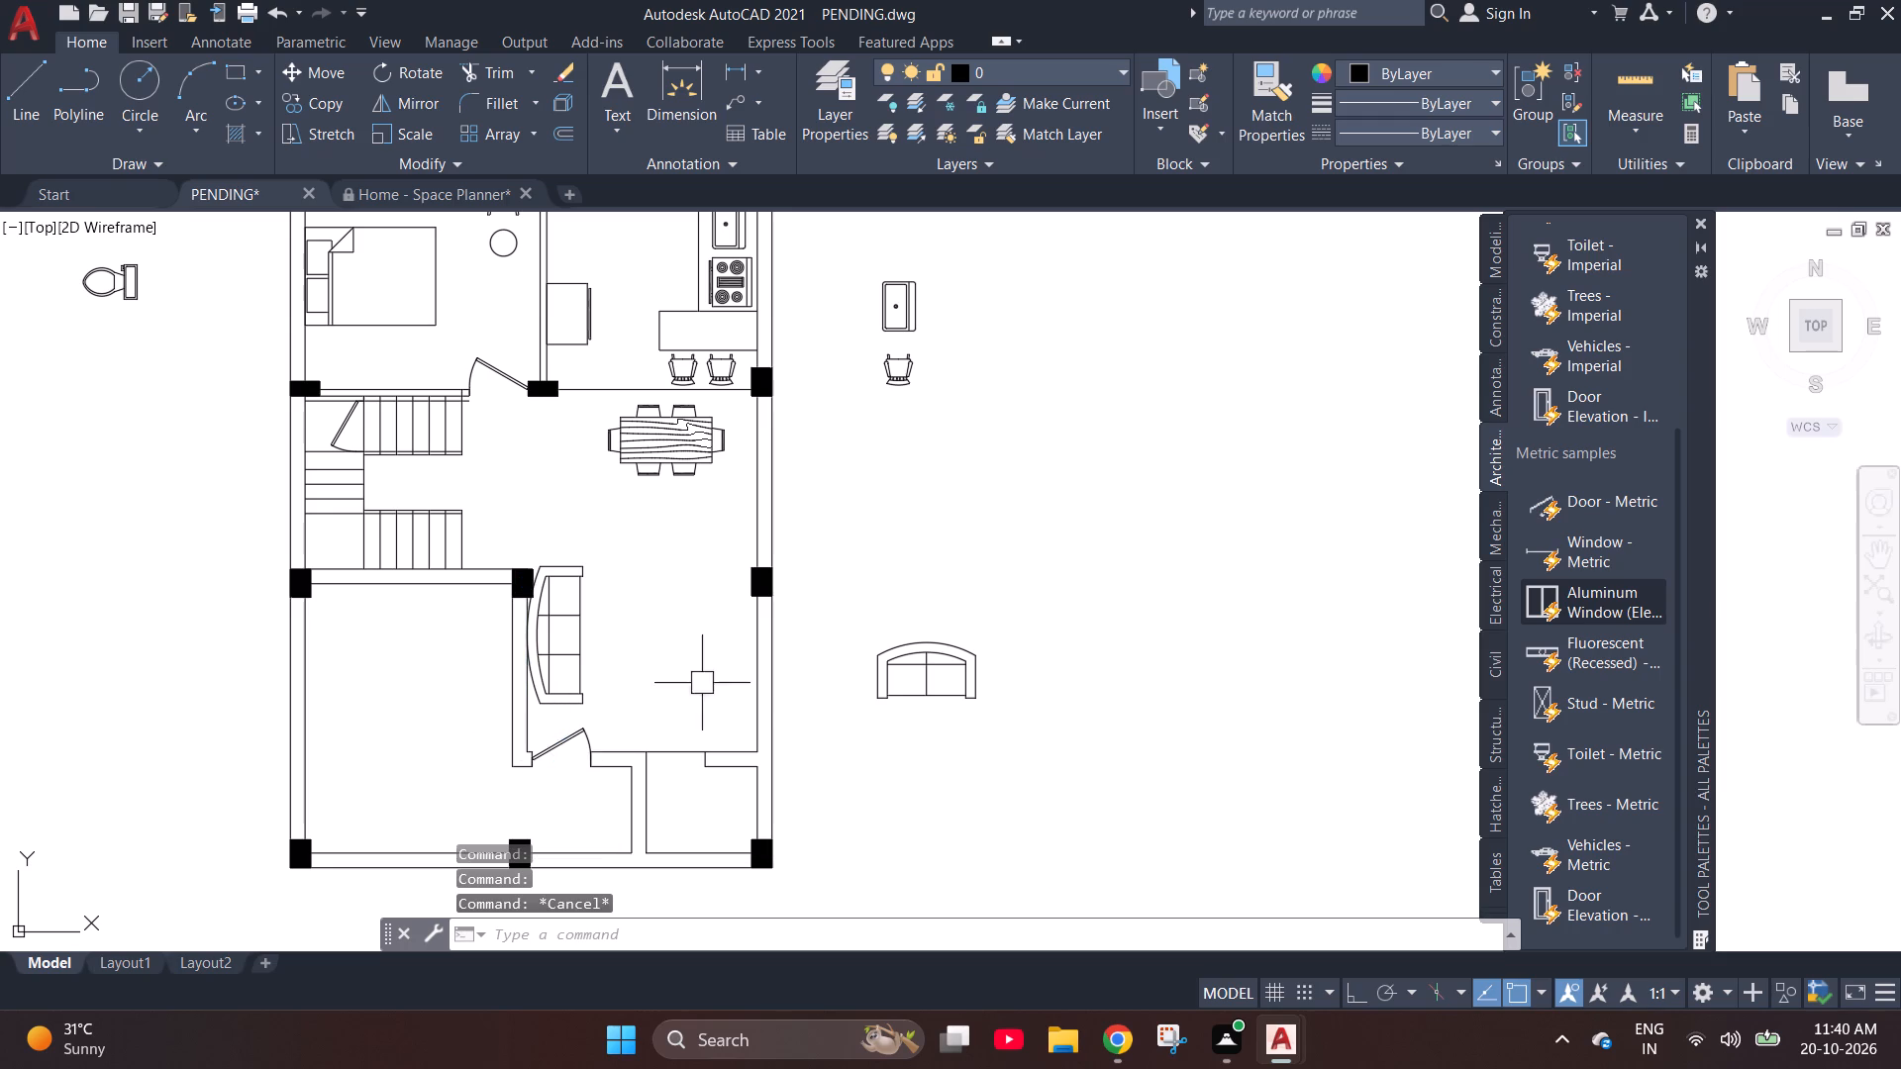
# Move the two-seat sofa into the living area, between the dining table and the upper end of the three-seat sofa.
pyautogui.click(920, 673)
pyautogui.click(927, 638)
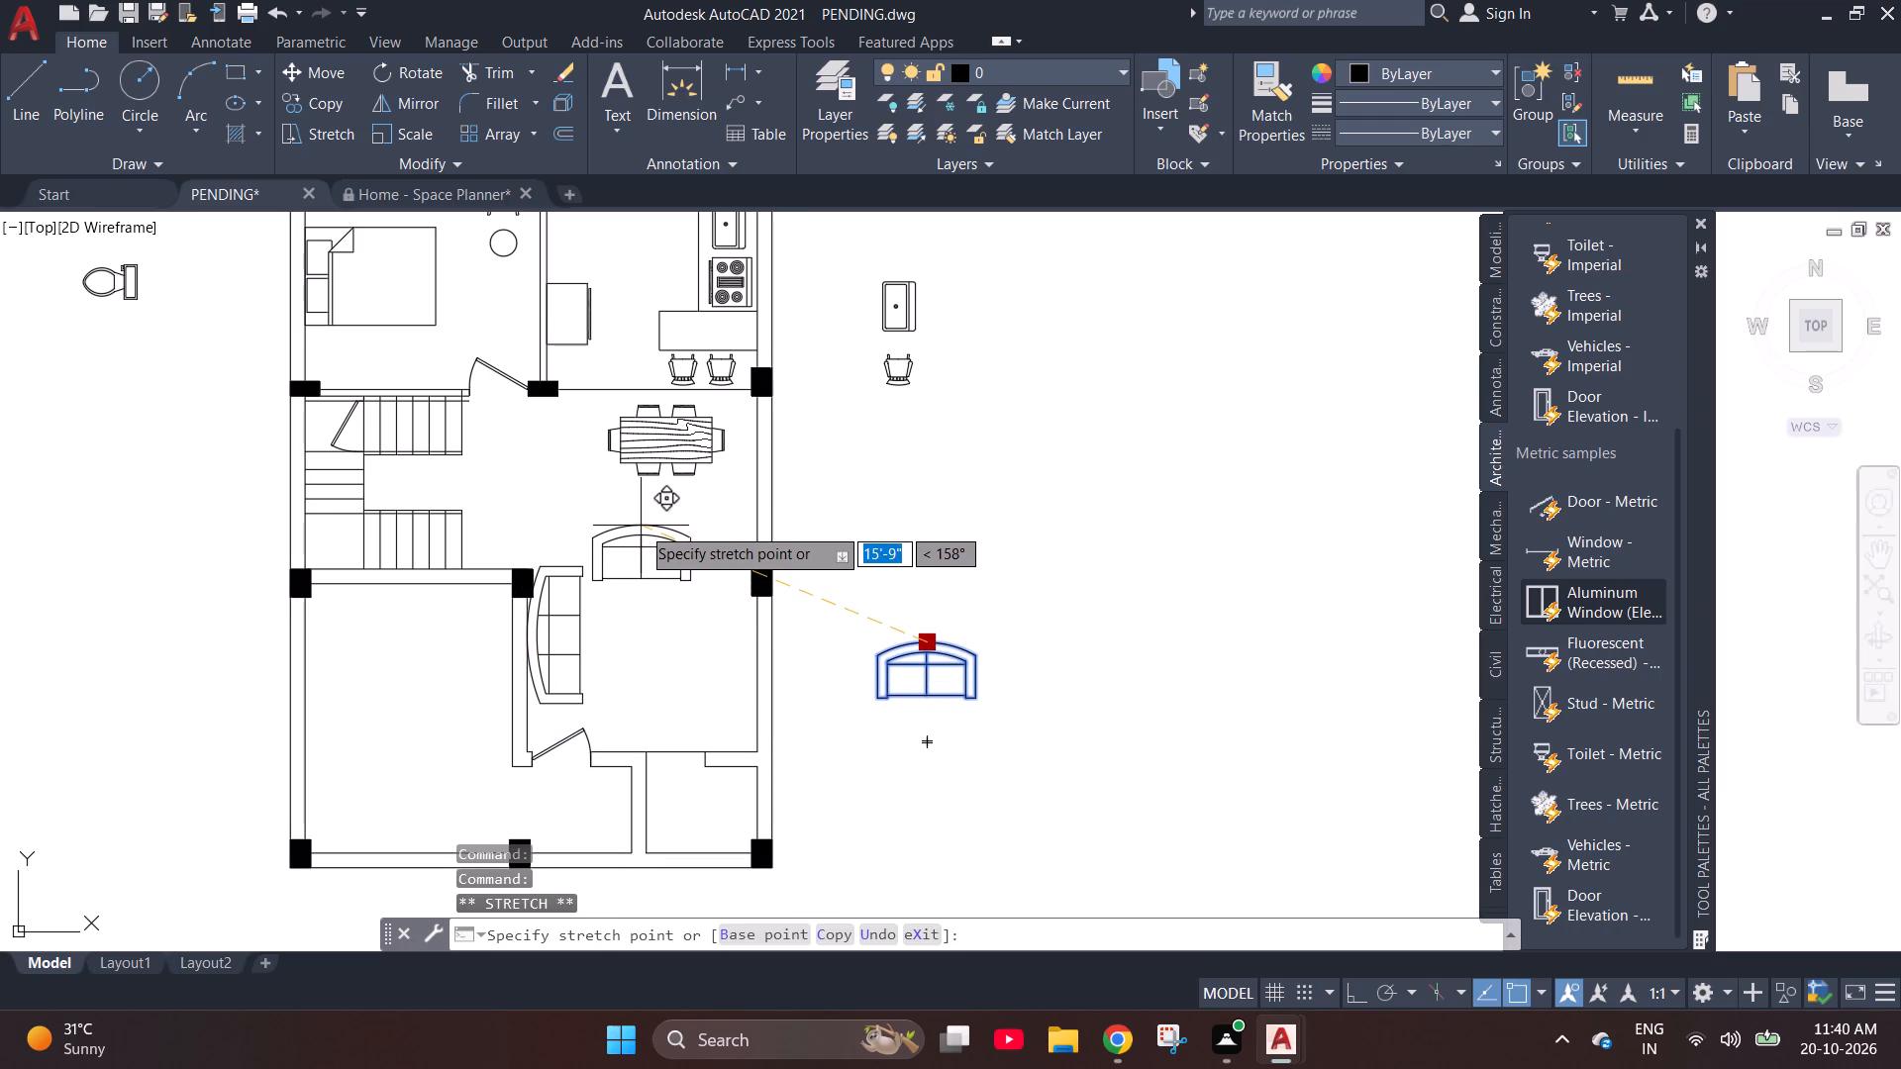
pyautogui.click(641, 526)
pyautogui.press('Escape')
# Scale both living-area sofas together down to about 85% of their size from the midpoint of the three-seat sofa's back.
pyautogui.click(708, 552)
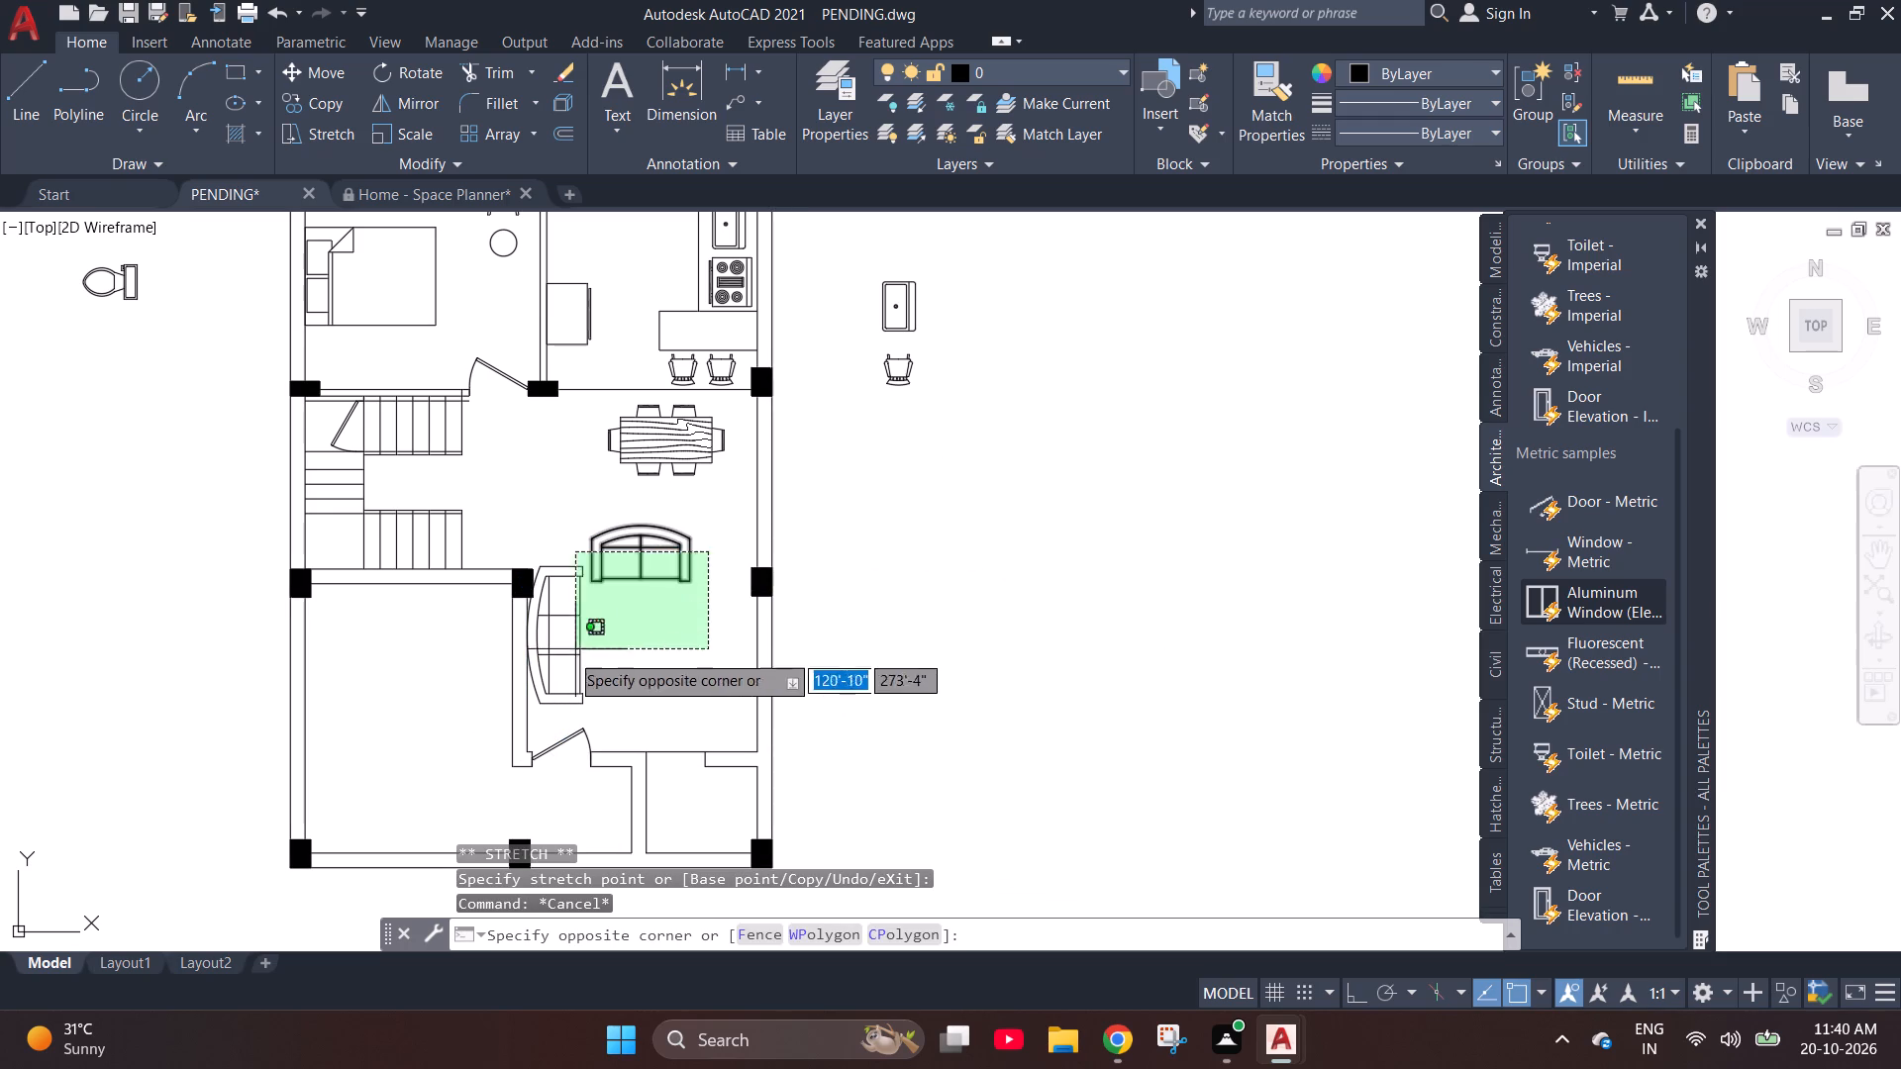
pyautogui.click(555, 665)
pyautogui.write('sc')
pyautogui.press('space')
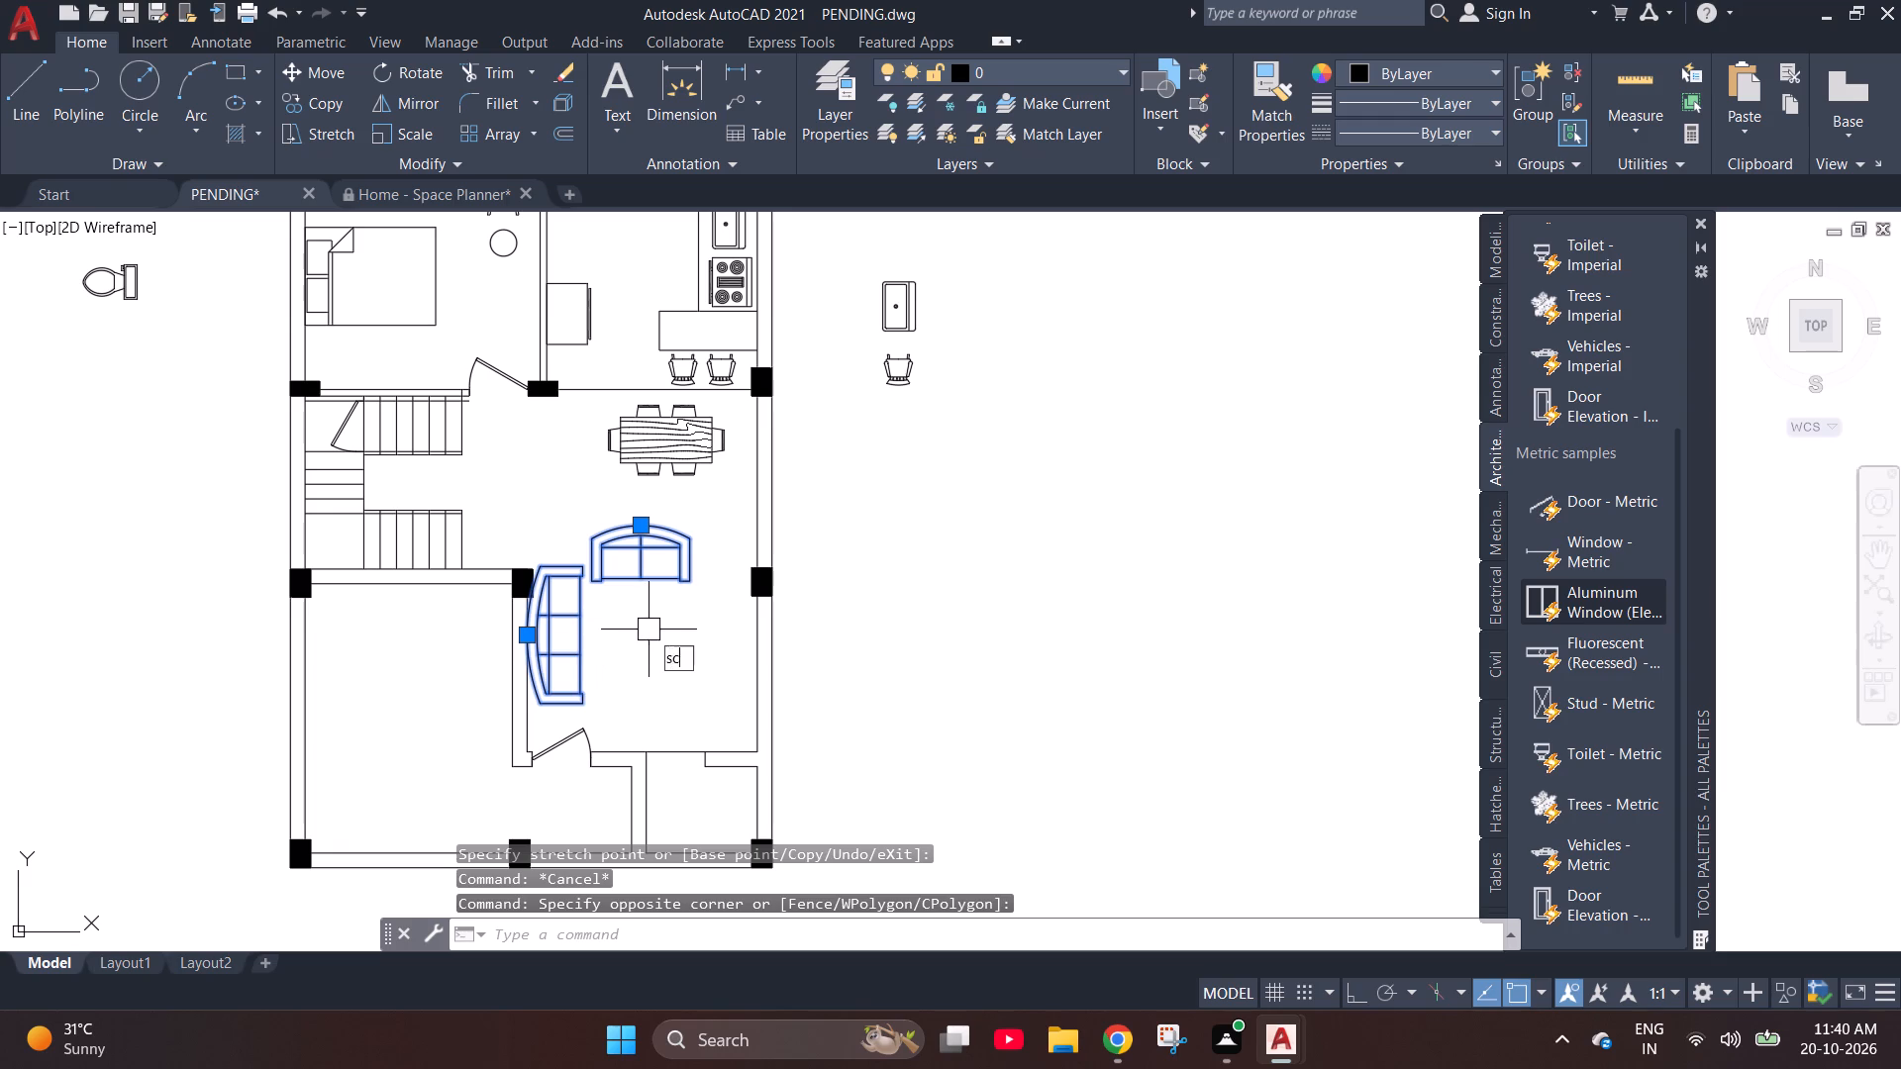
pyautogui.click(524, 639)
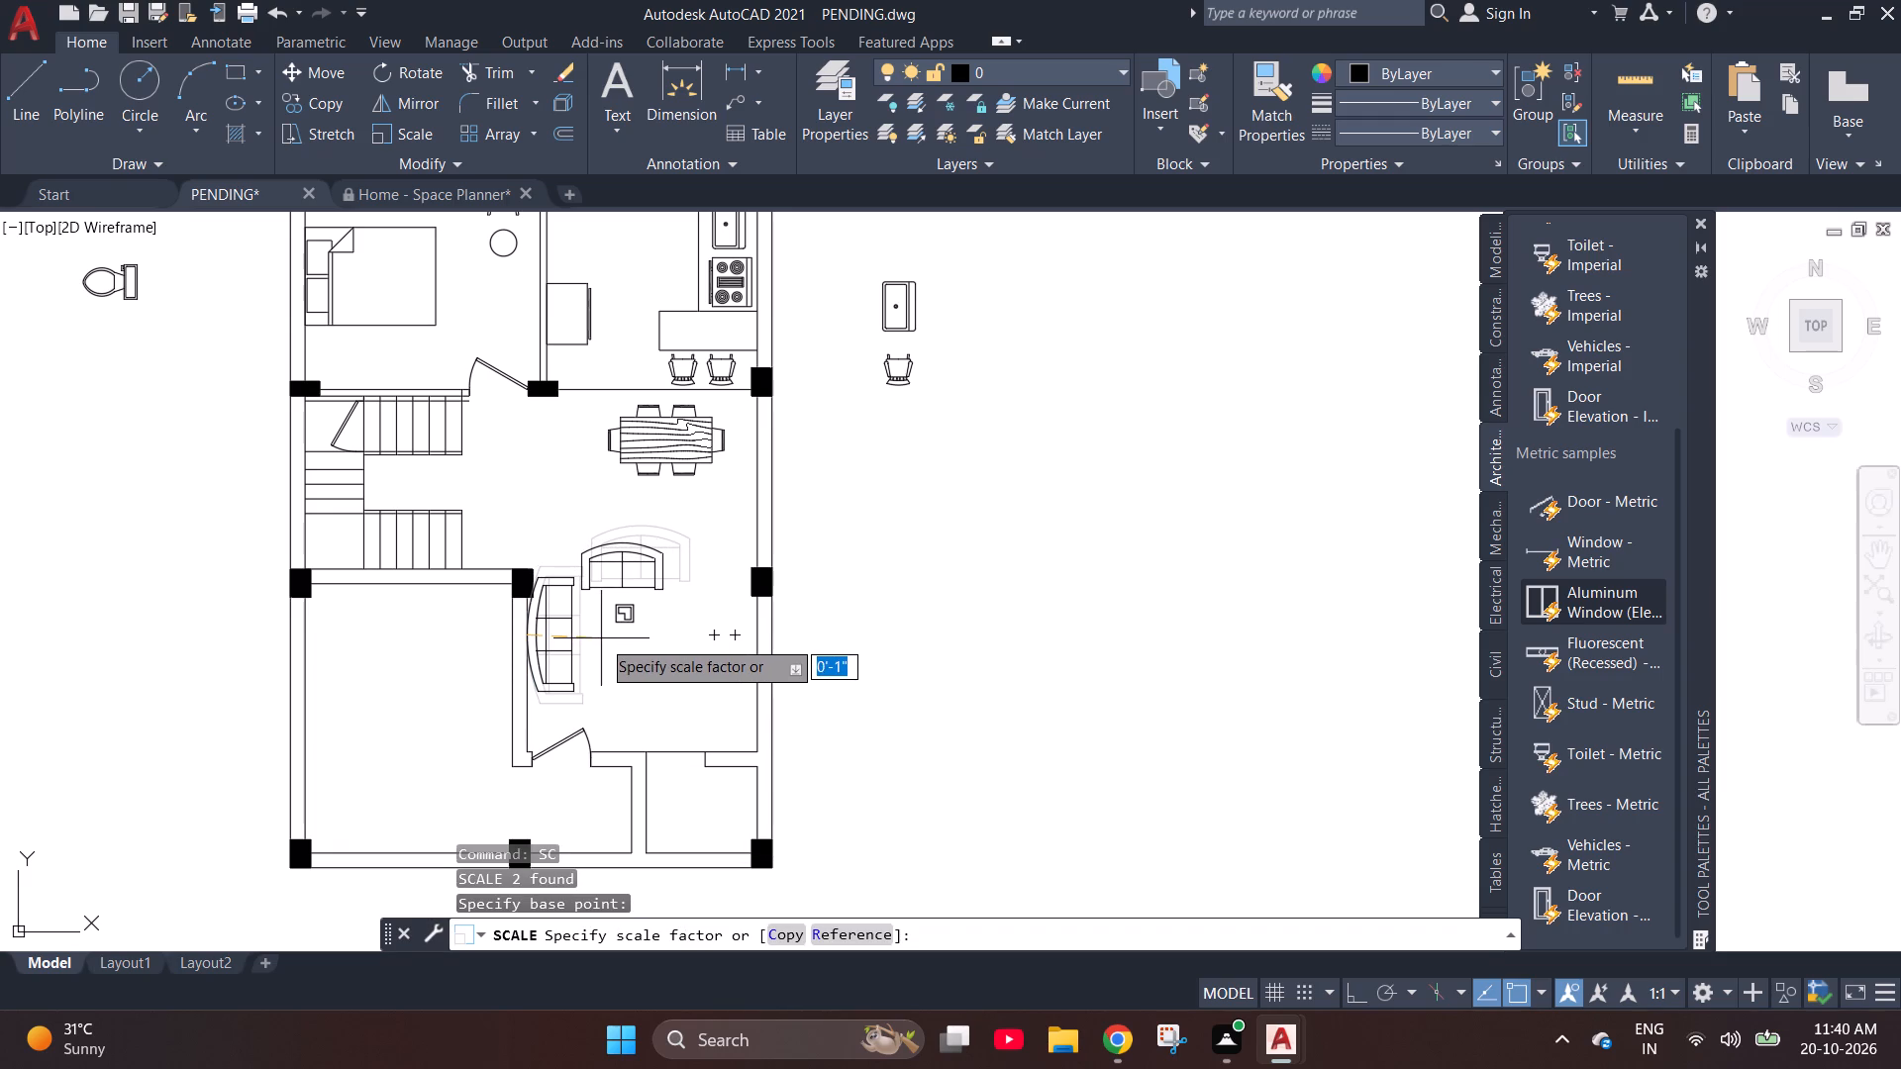
pyautogui.click(603, 637)
pyautogui.press('Escape')
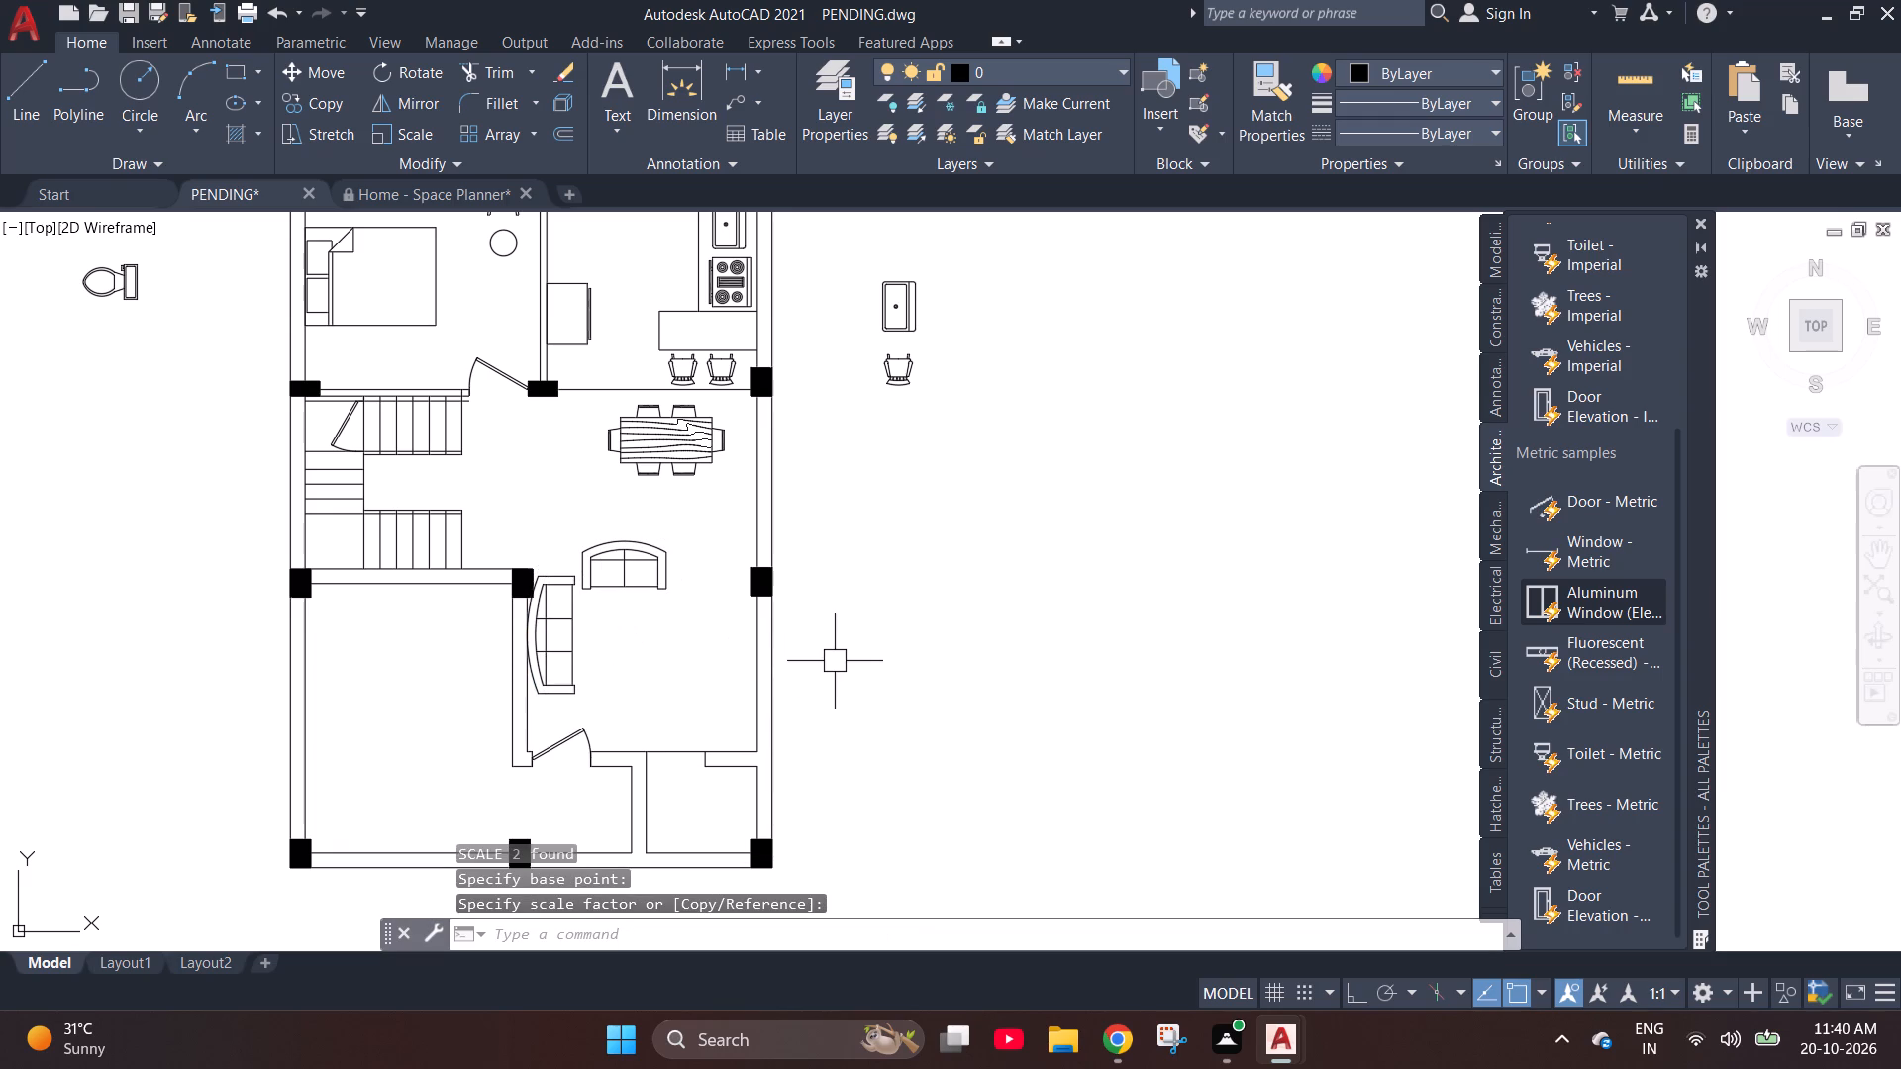
pyautogui.press('Escape')
# Draw a coffee table rectangle about 1'-9" wide and 3'-11" long in front of the three-seat sofa.
pyautogui.write('re')
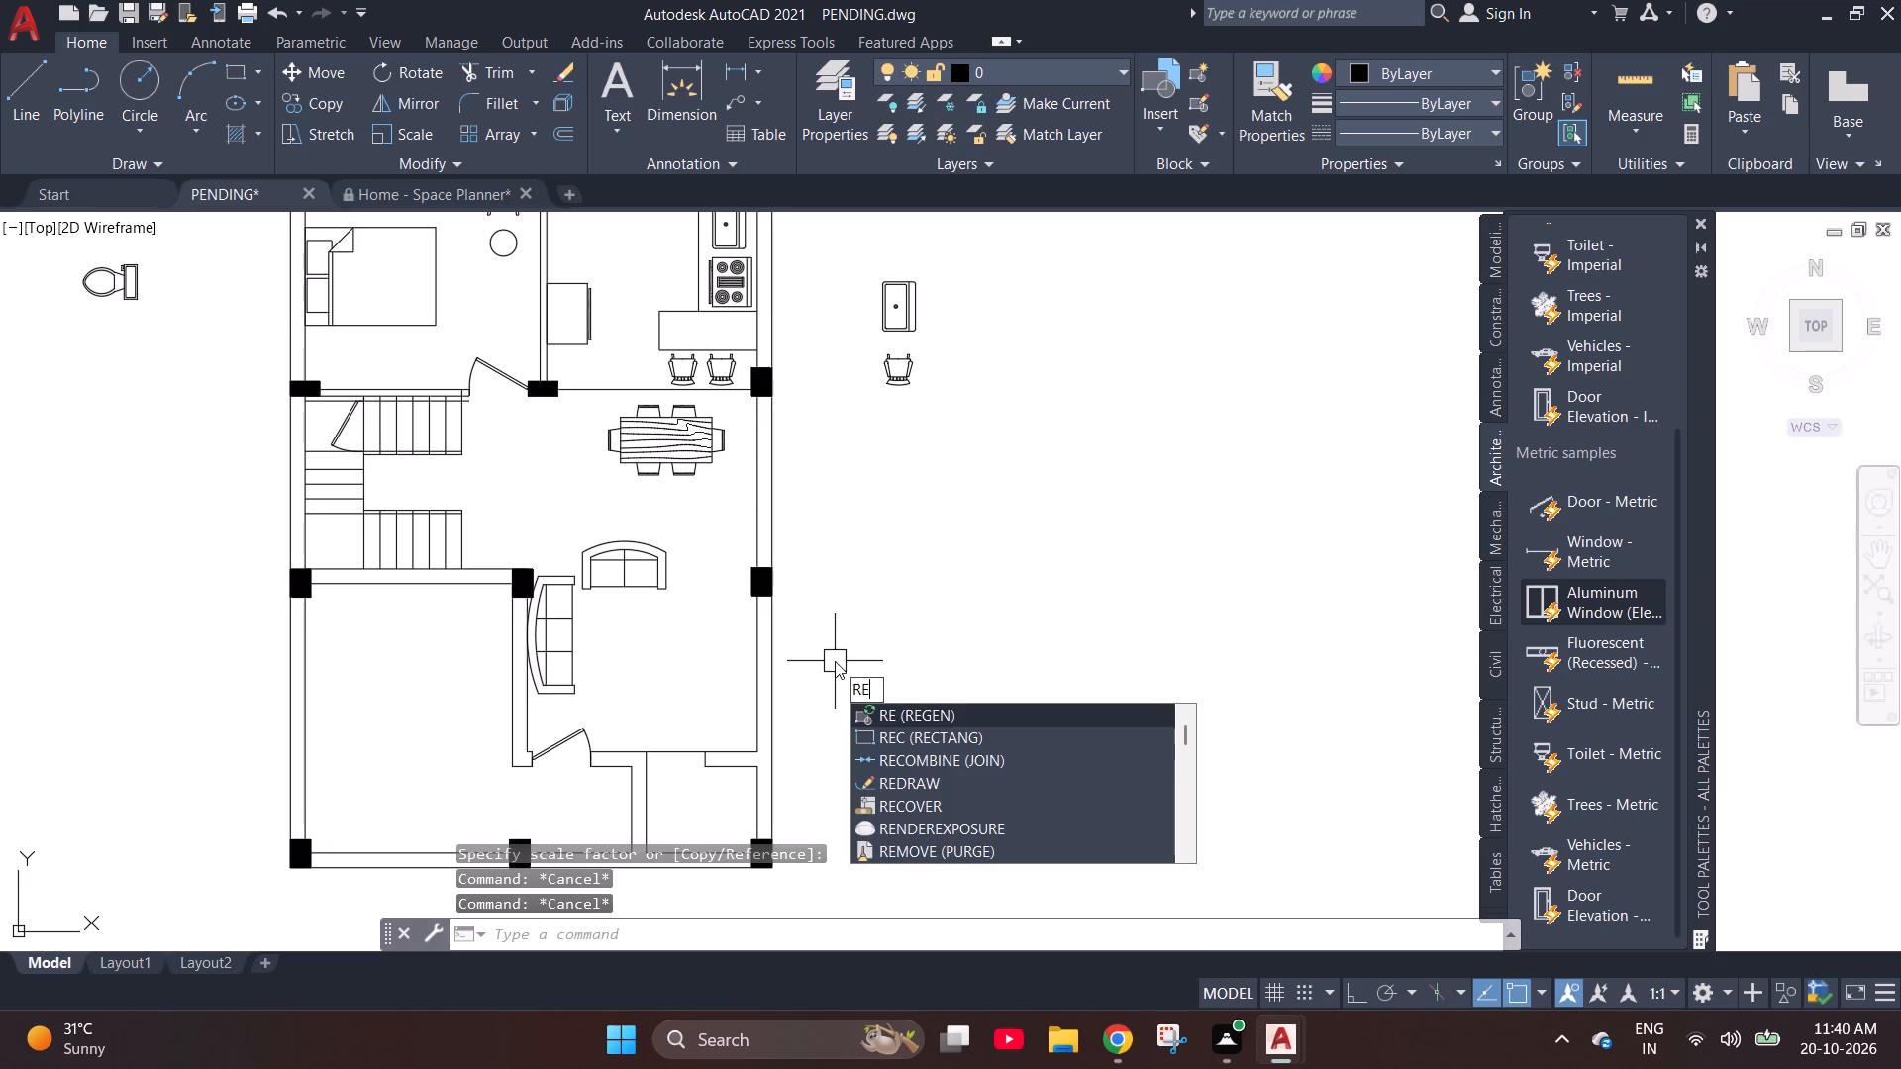
pyautogui.write('c')
pyautogui.press('space')
pyautogui.scroll(1, 603, 630)
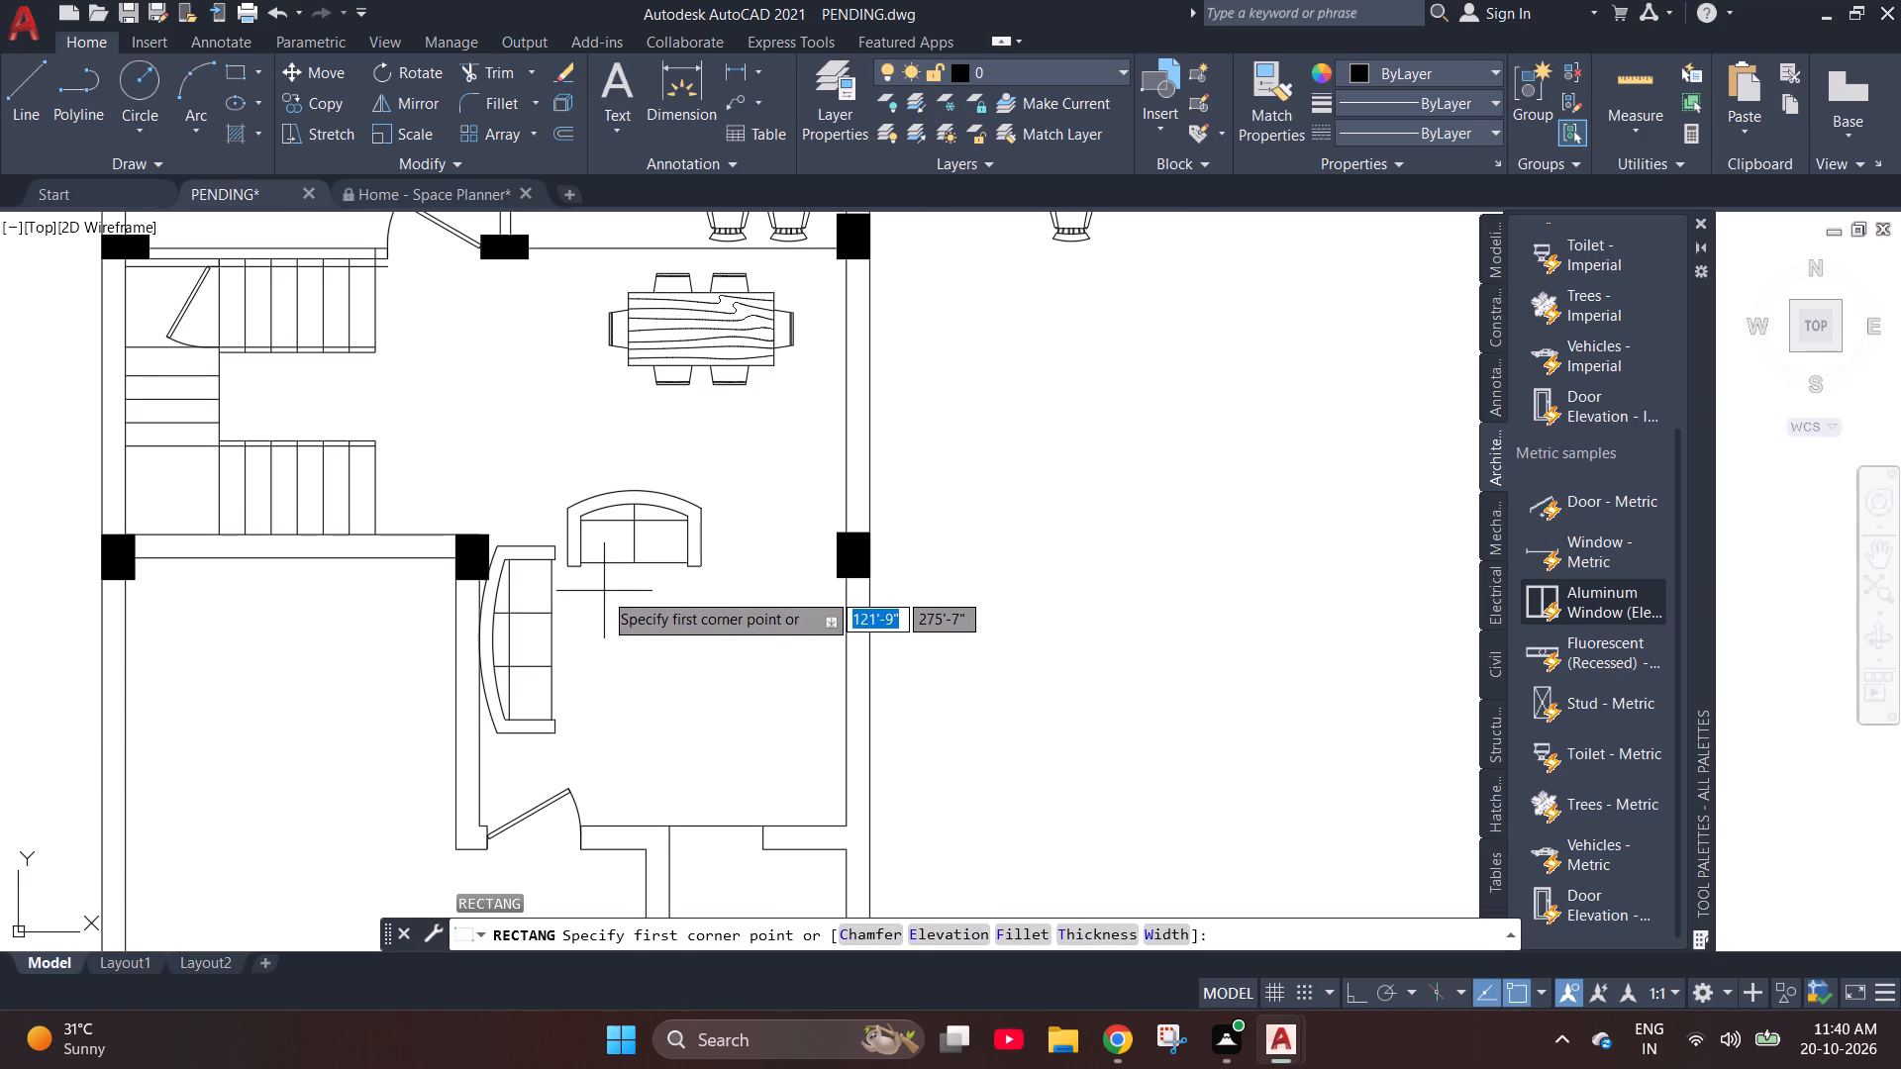
pyautogui.click(600, 591)
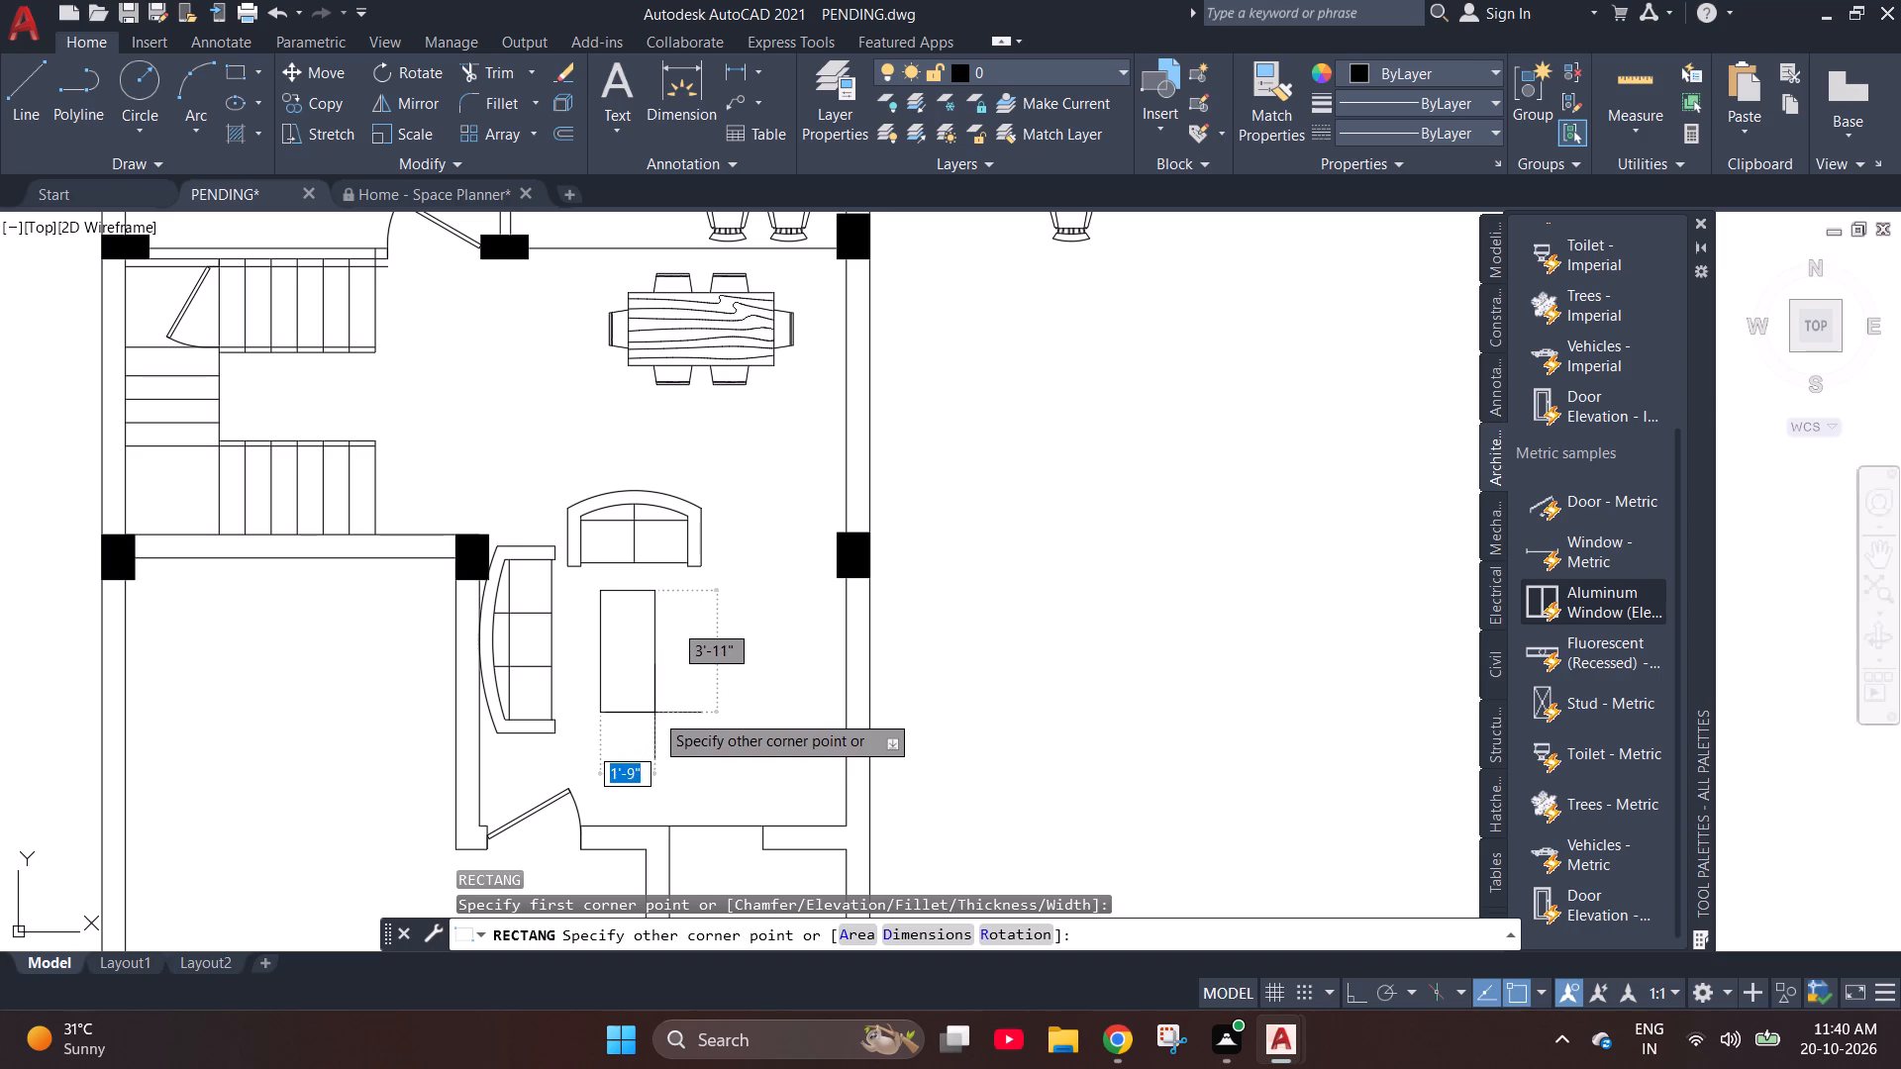
pyautogui.click(654, 714)
pyautogui.press('Escape')
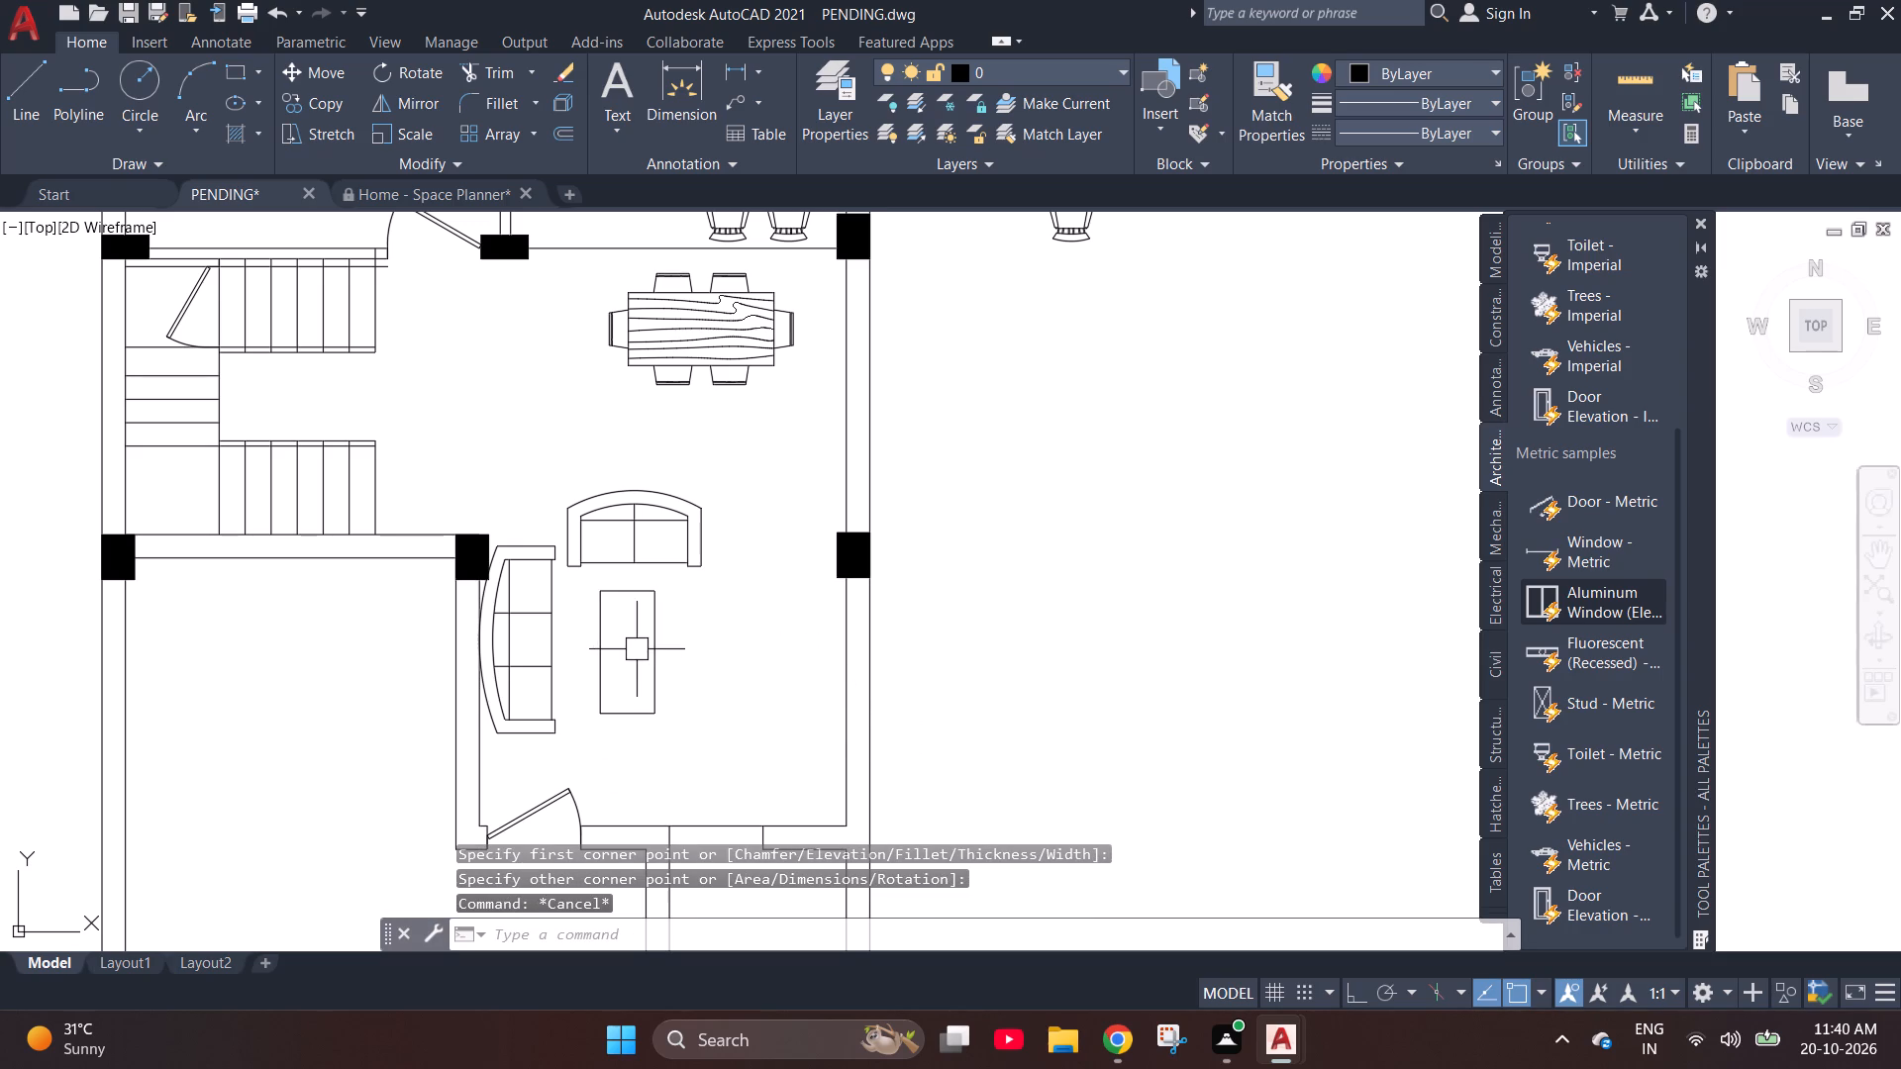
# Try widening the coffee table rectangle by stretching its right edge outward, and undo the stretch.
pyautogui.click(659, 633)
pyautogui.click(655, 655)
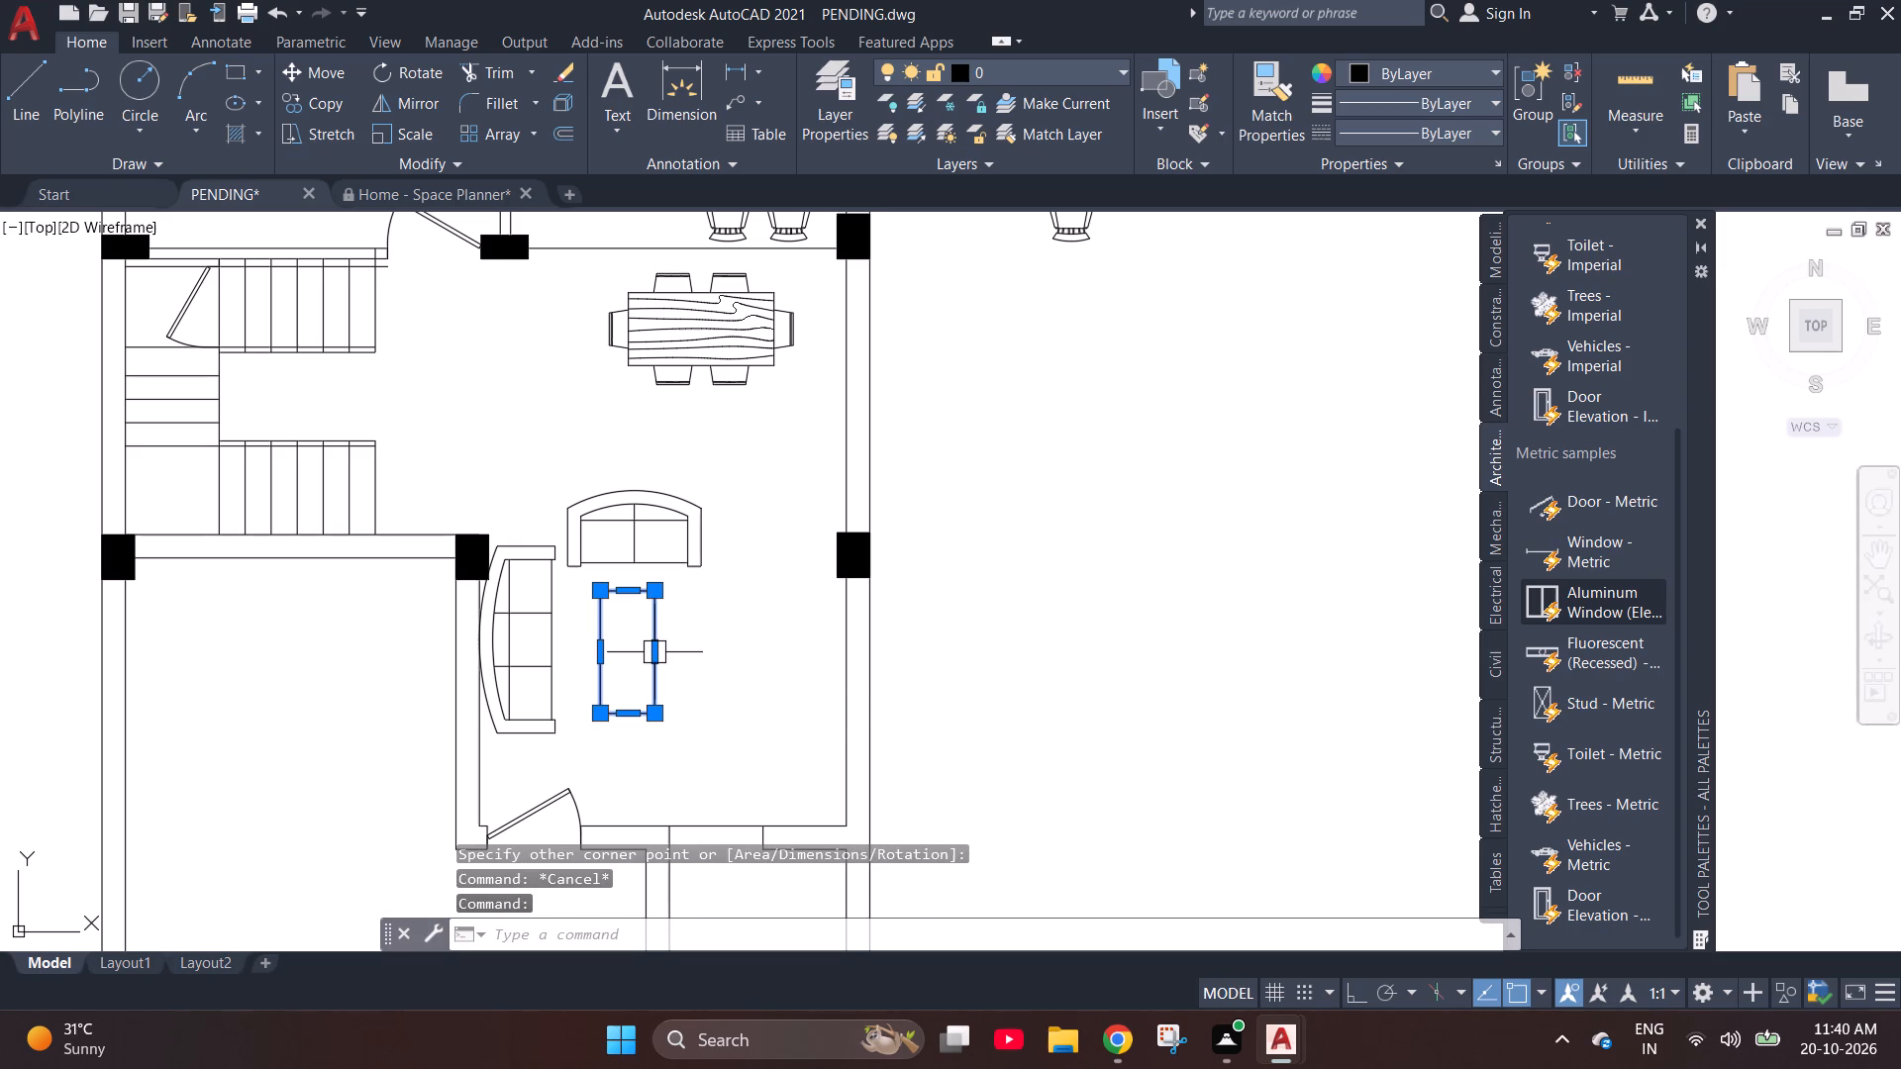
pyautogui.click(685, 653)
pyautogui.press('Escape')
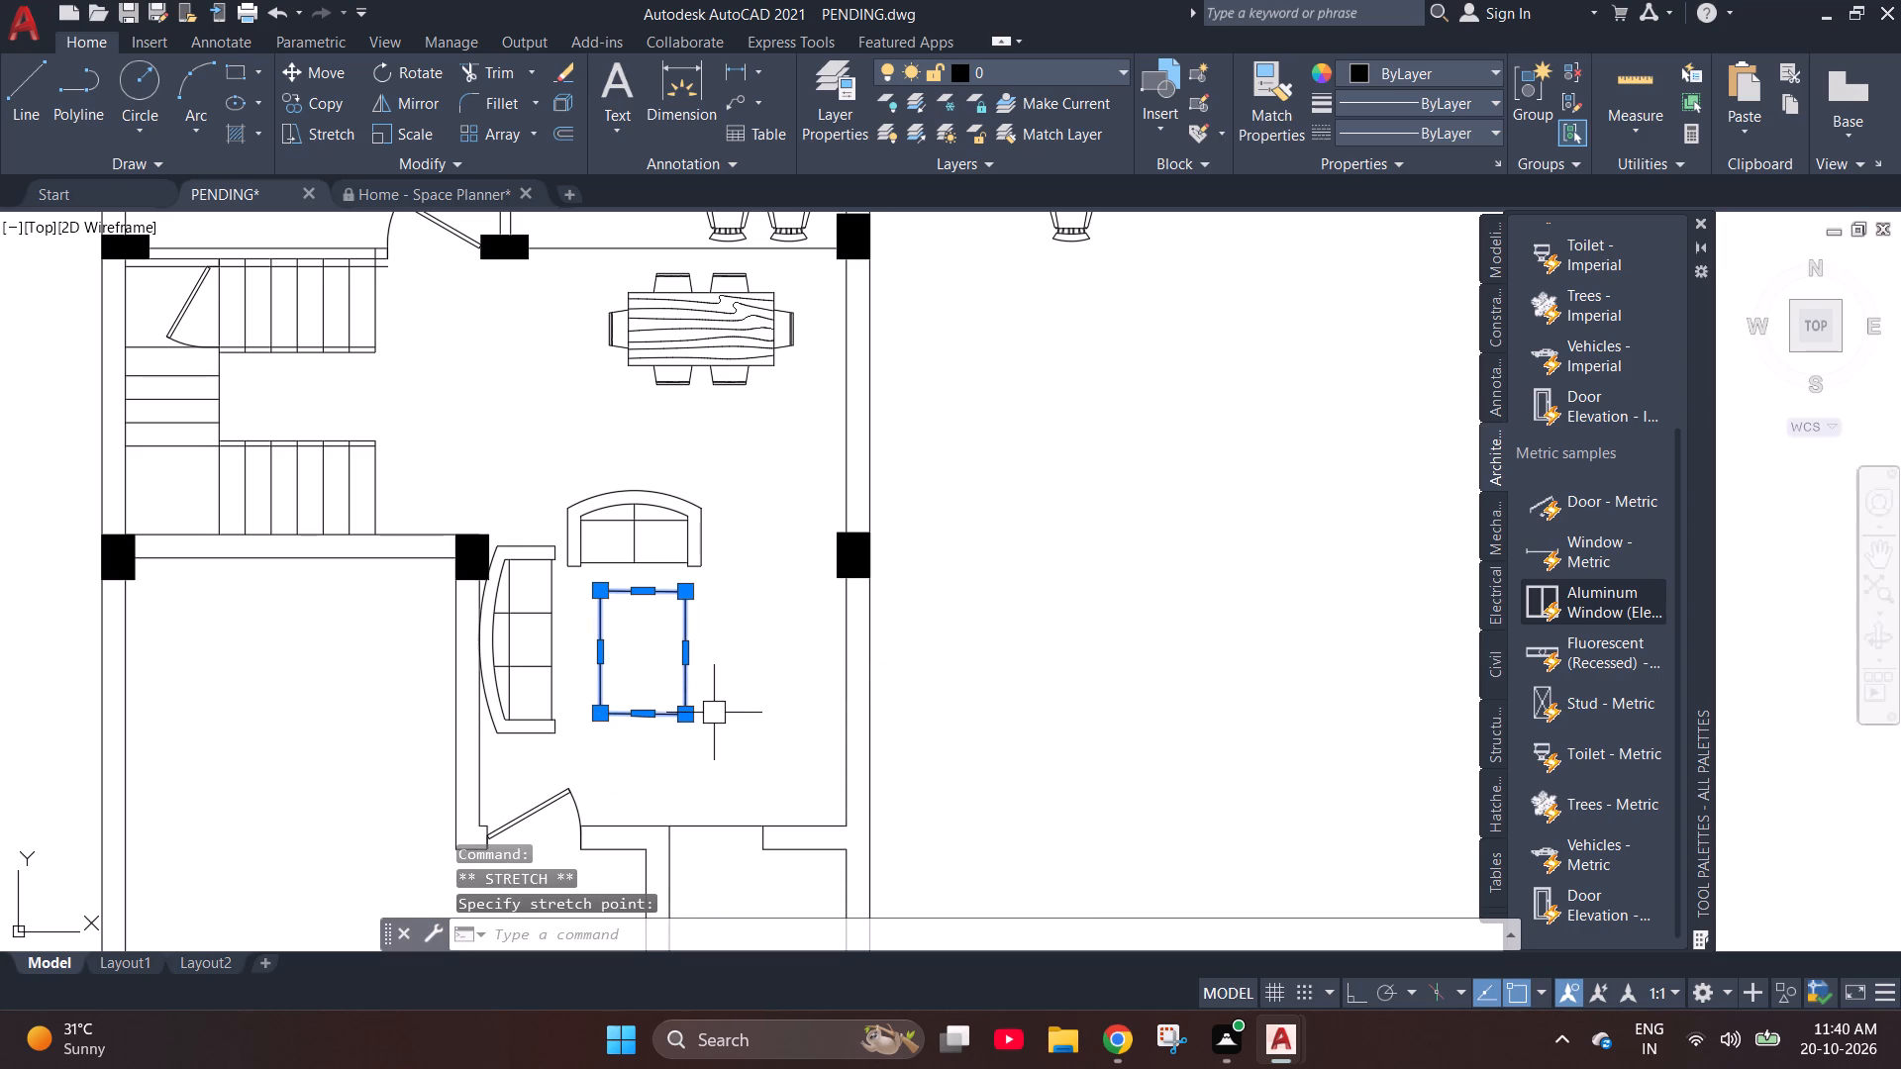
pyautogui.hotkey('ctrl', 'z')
# Widen the coffee table rectangle by stretching its right edge horizontally outward with ortho on.
pyautogui.click(662, 662)
pyautogui.click(658, 655)
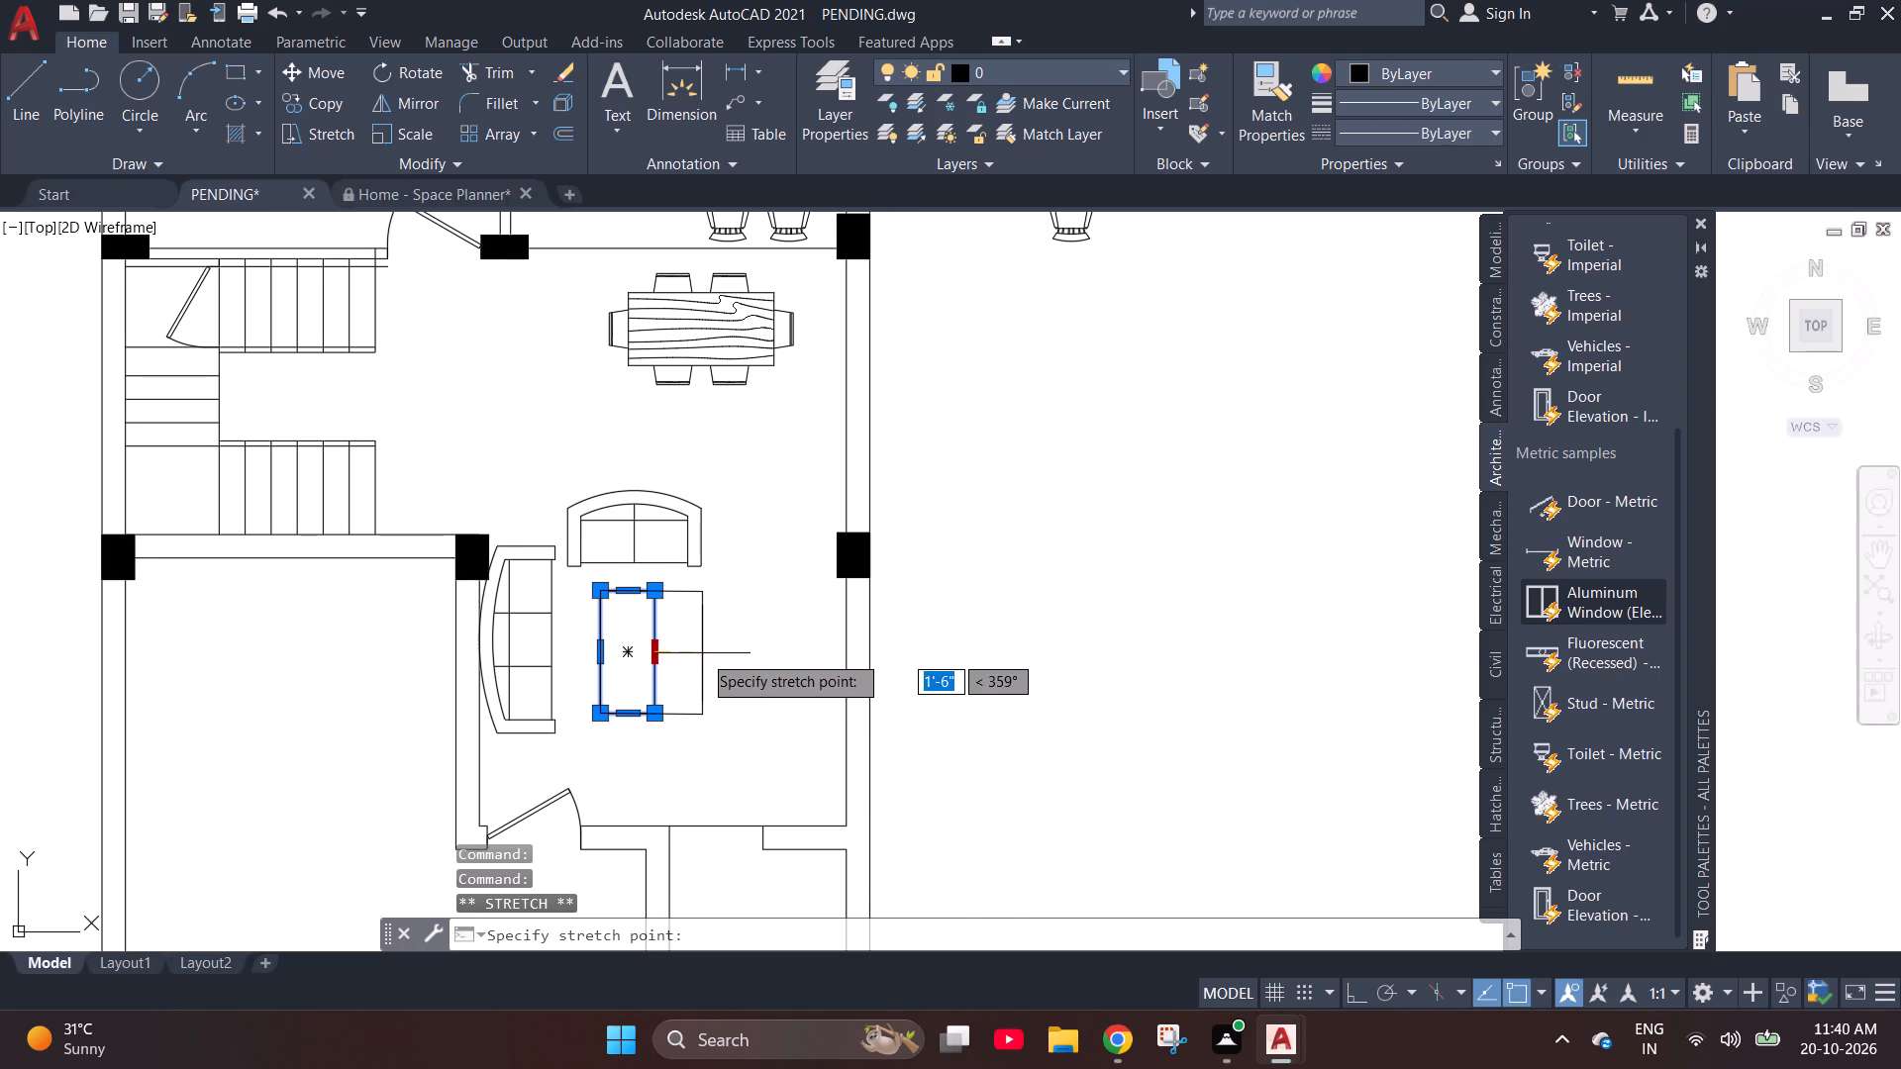
pyautogui.press('F8')
pyautogui.click(680, 653)
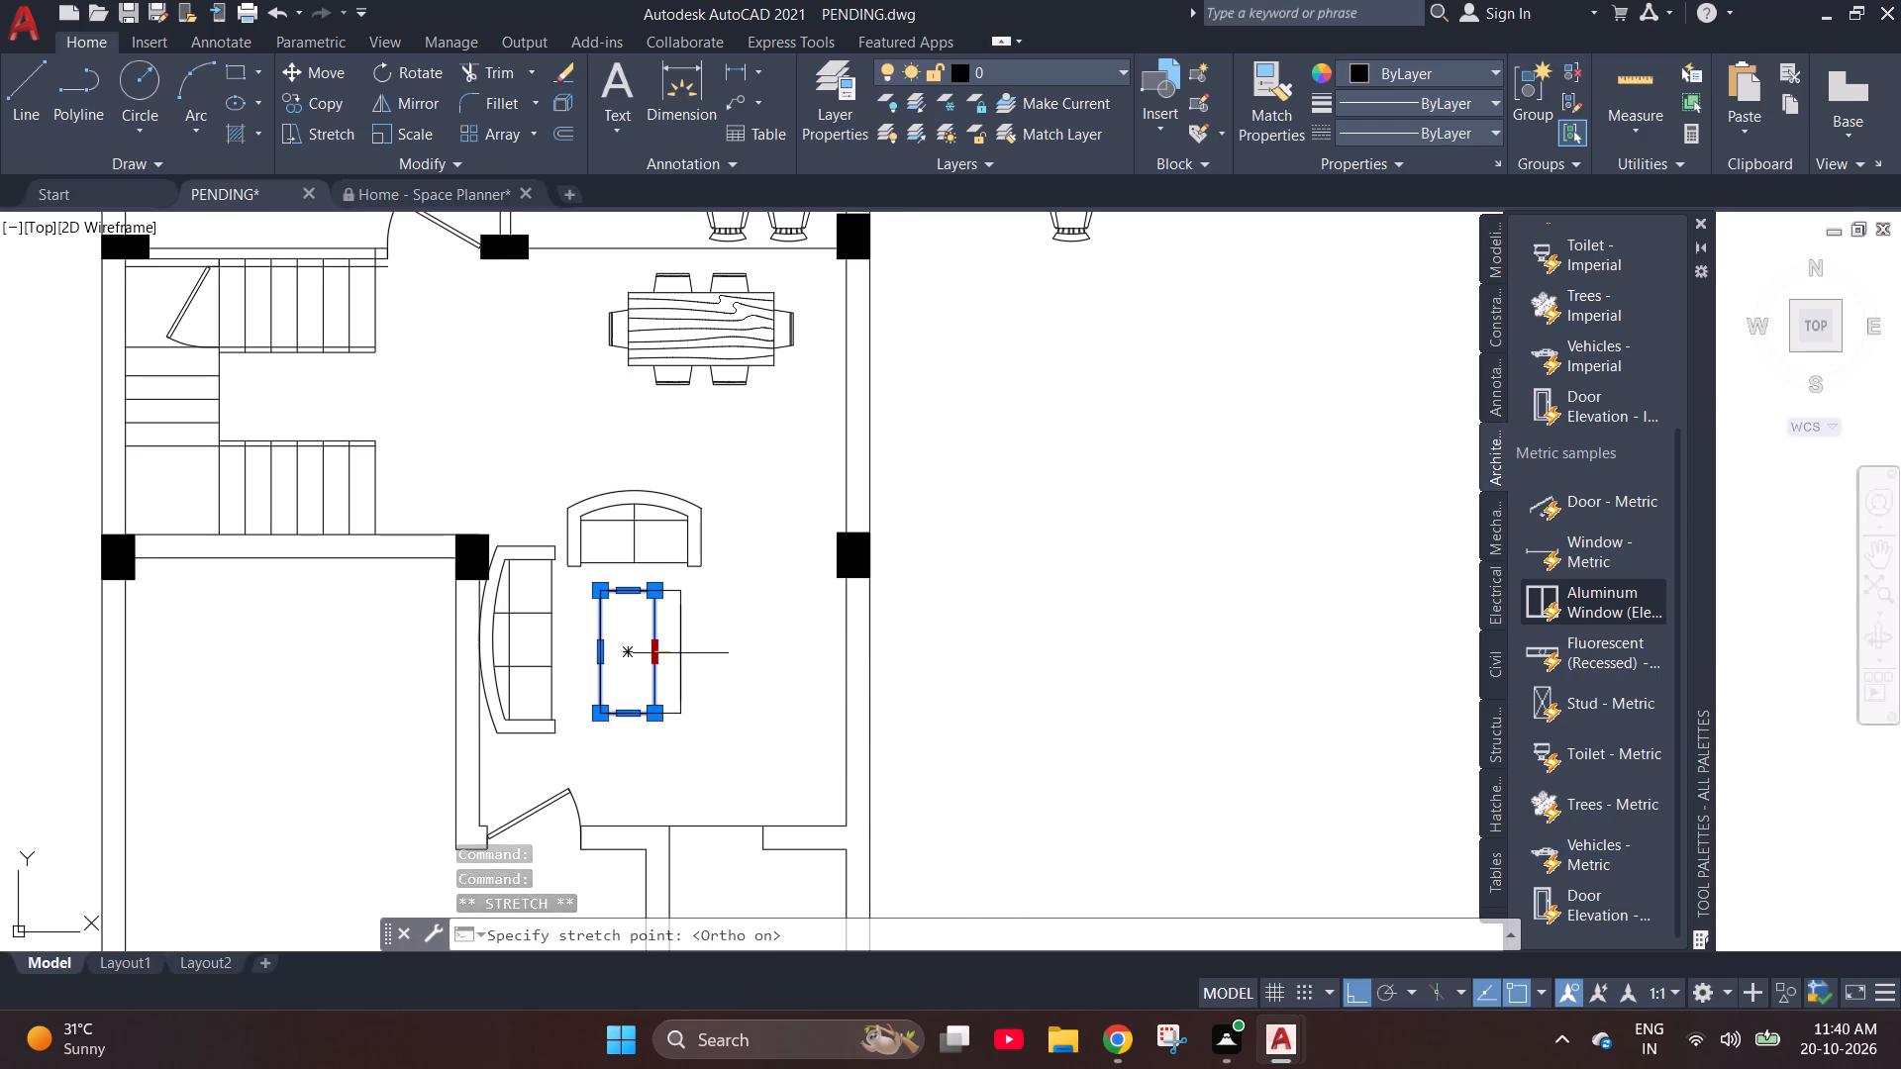
pyautogui.press('Escape')
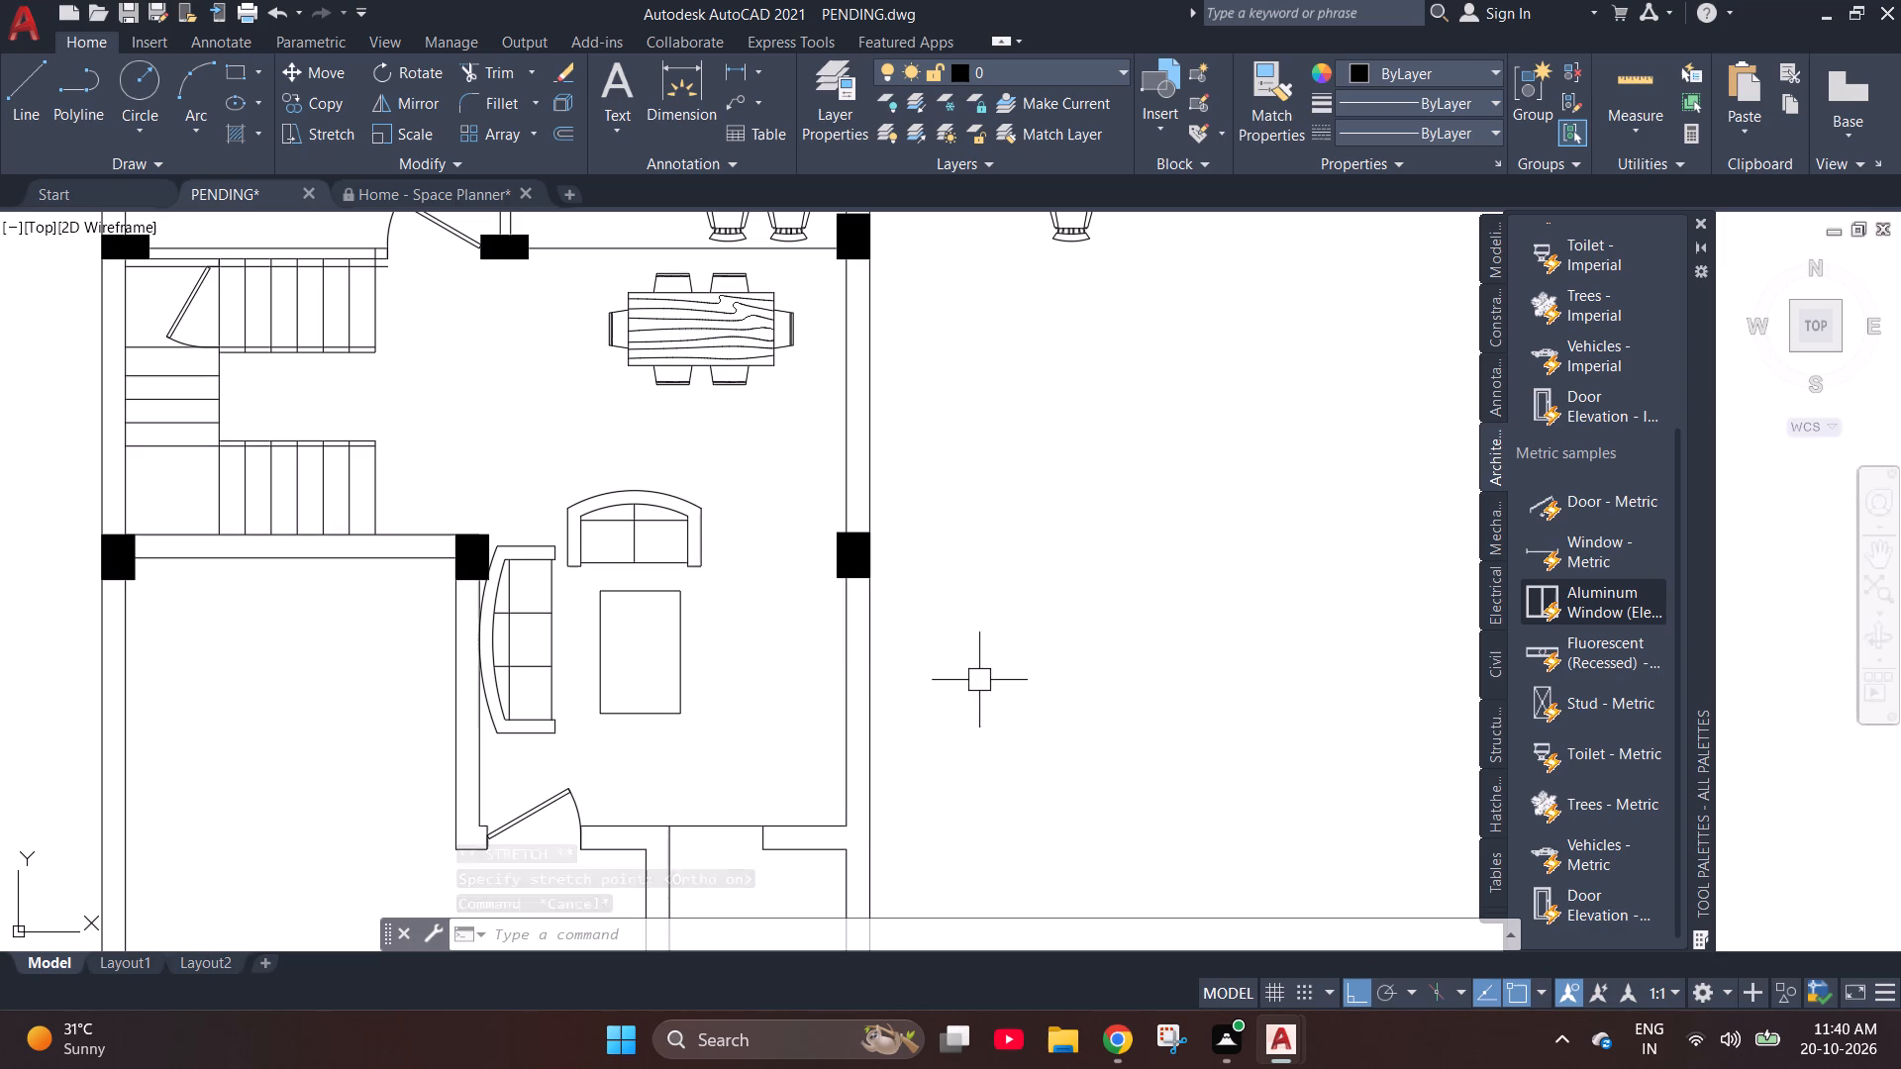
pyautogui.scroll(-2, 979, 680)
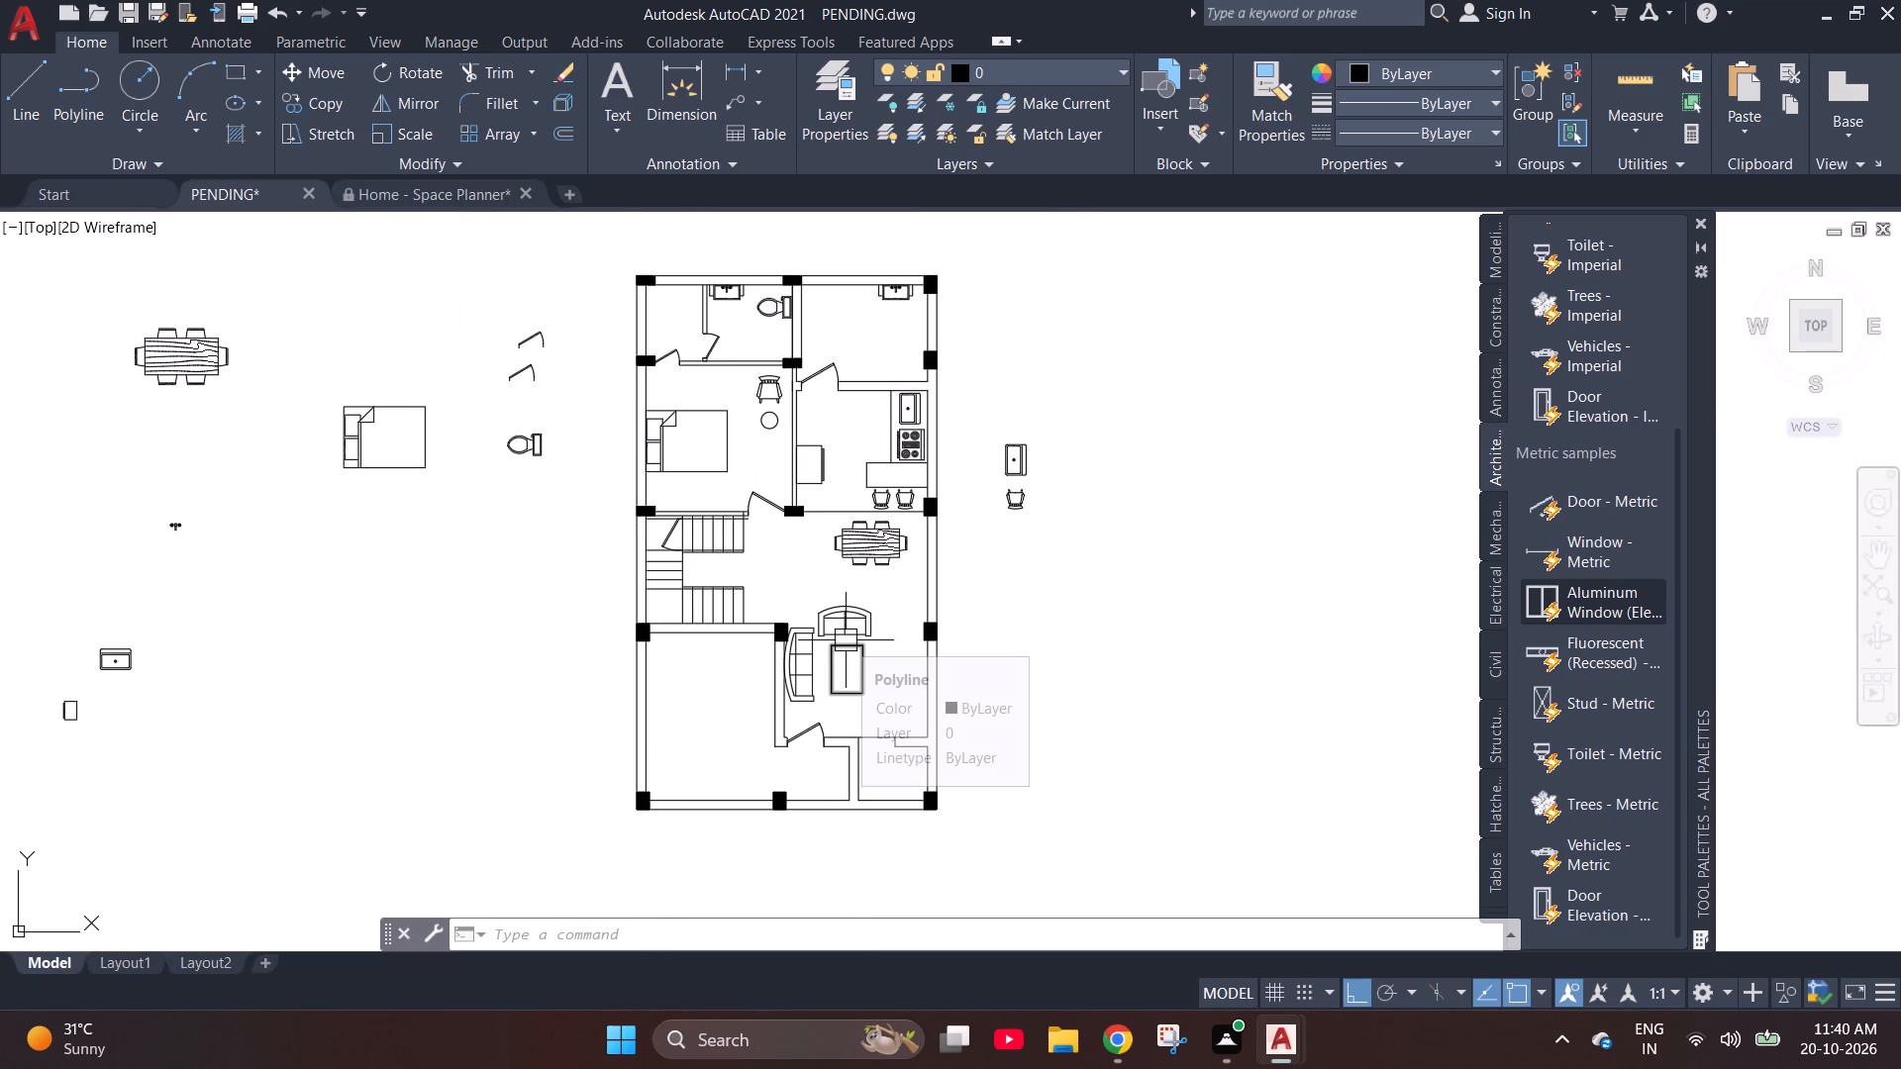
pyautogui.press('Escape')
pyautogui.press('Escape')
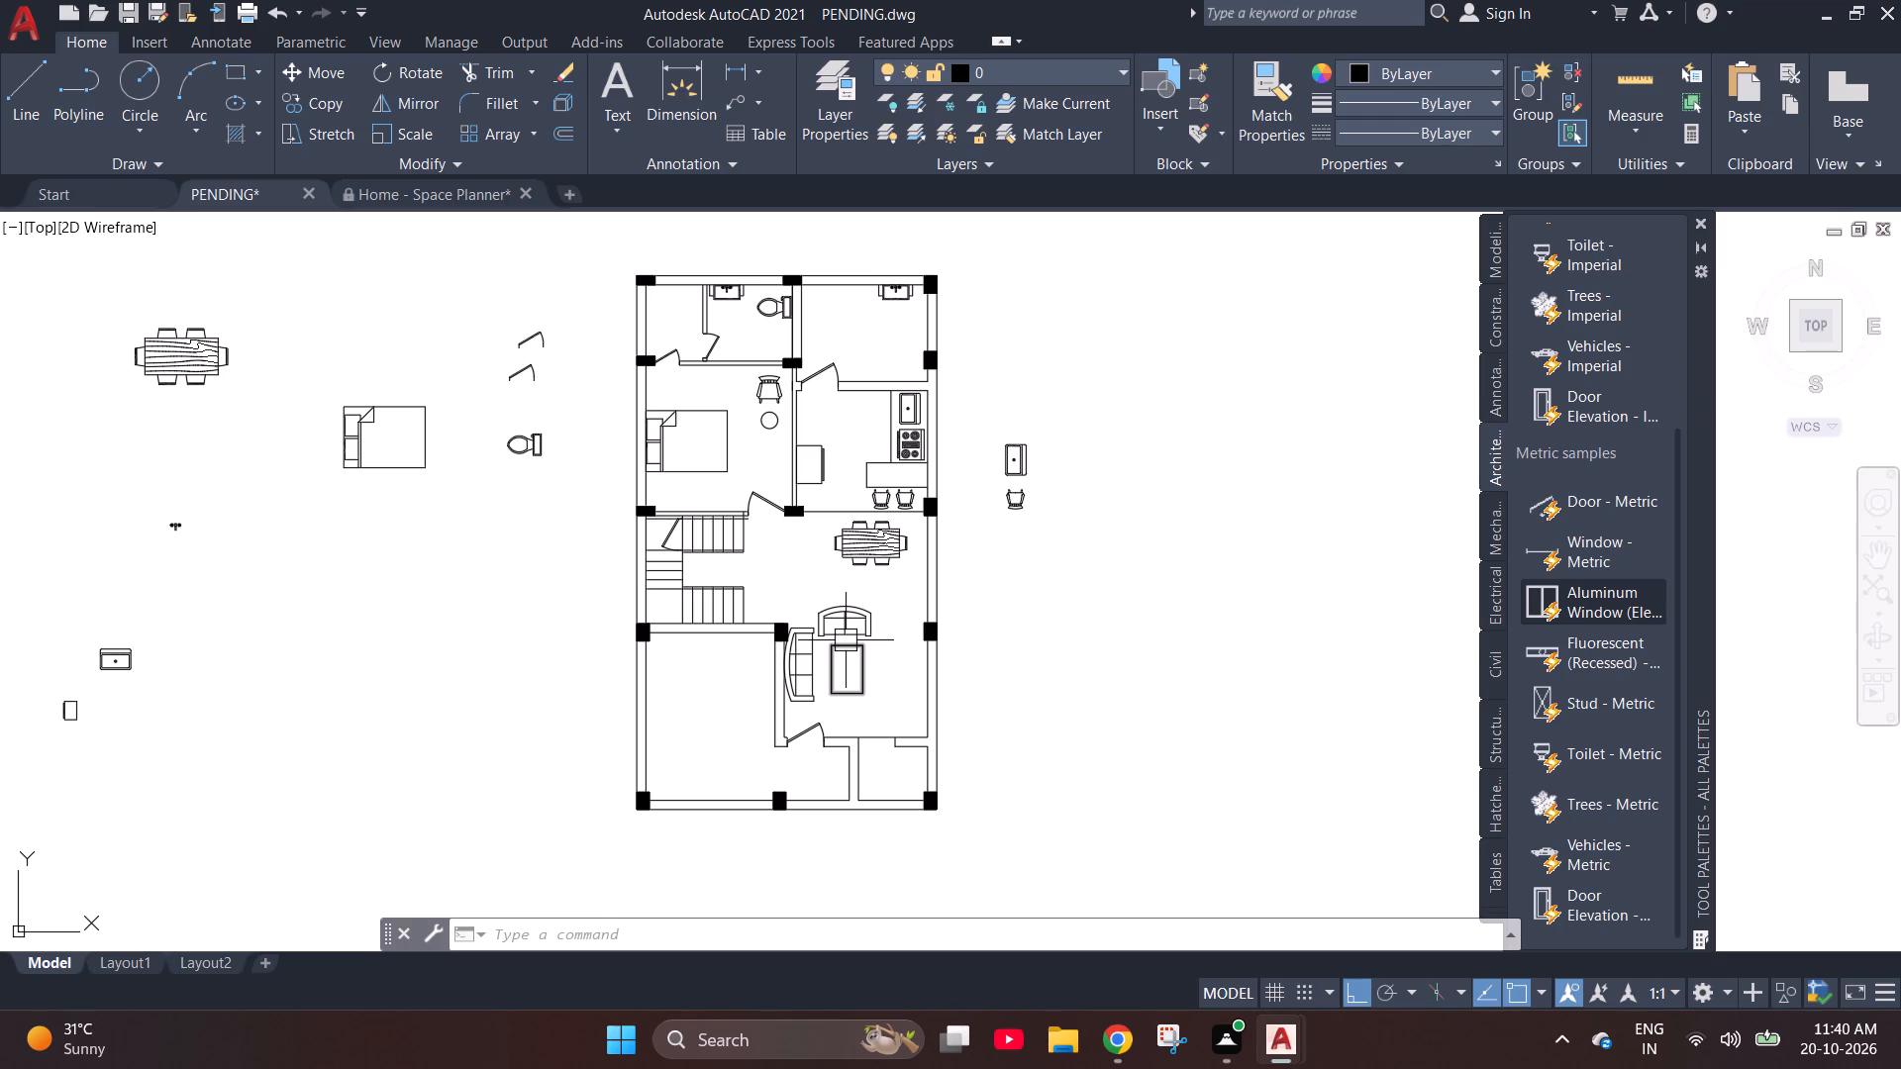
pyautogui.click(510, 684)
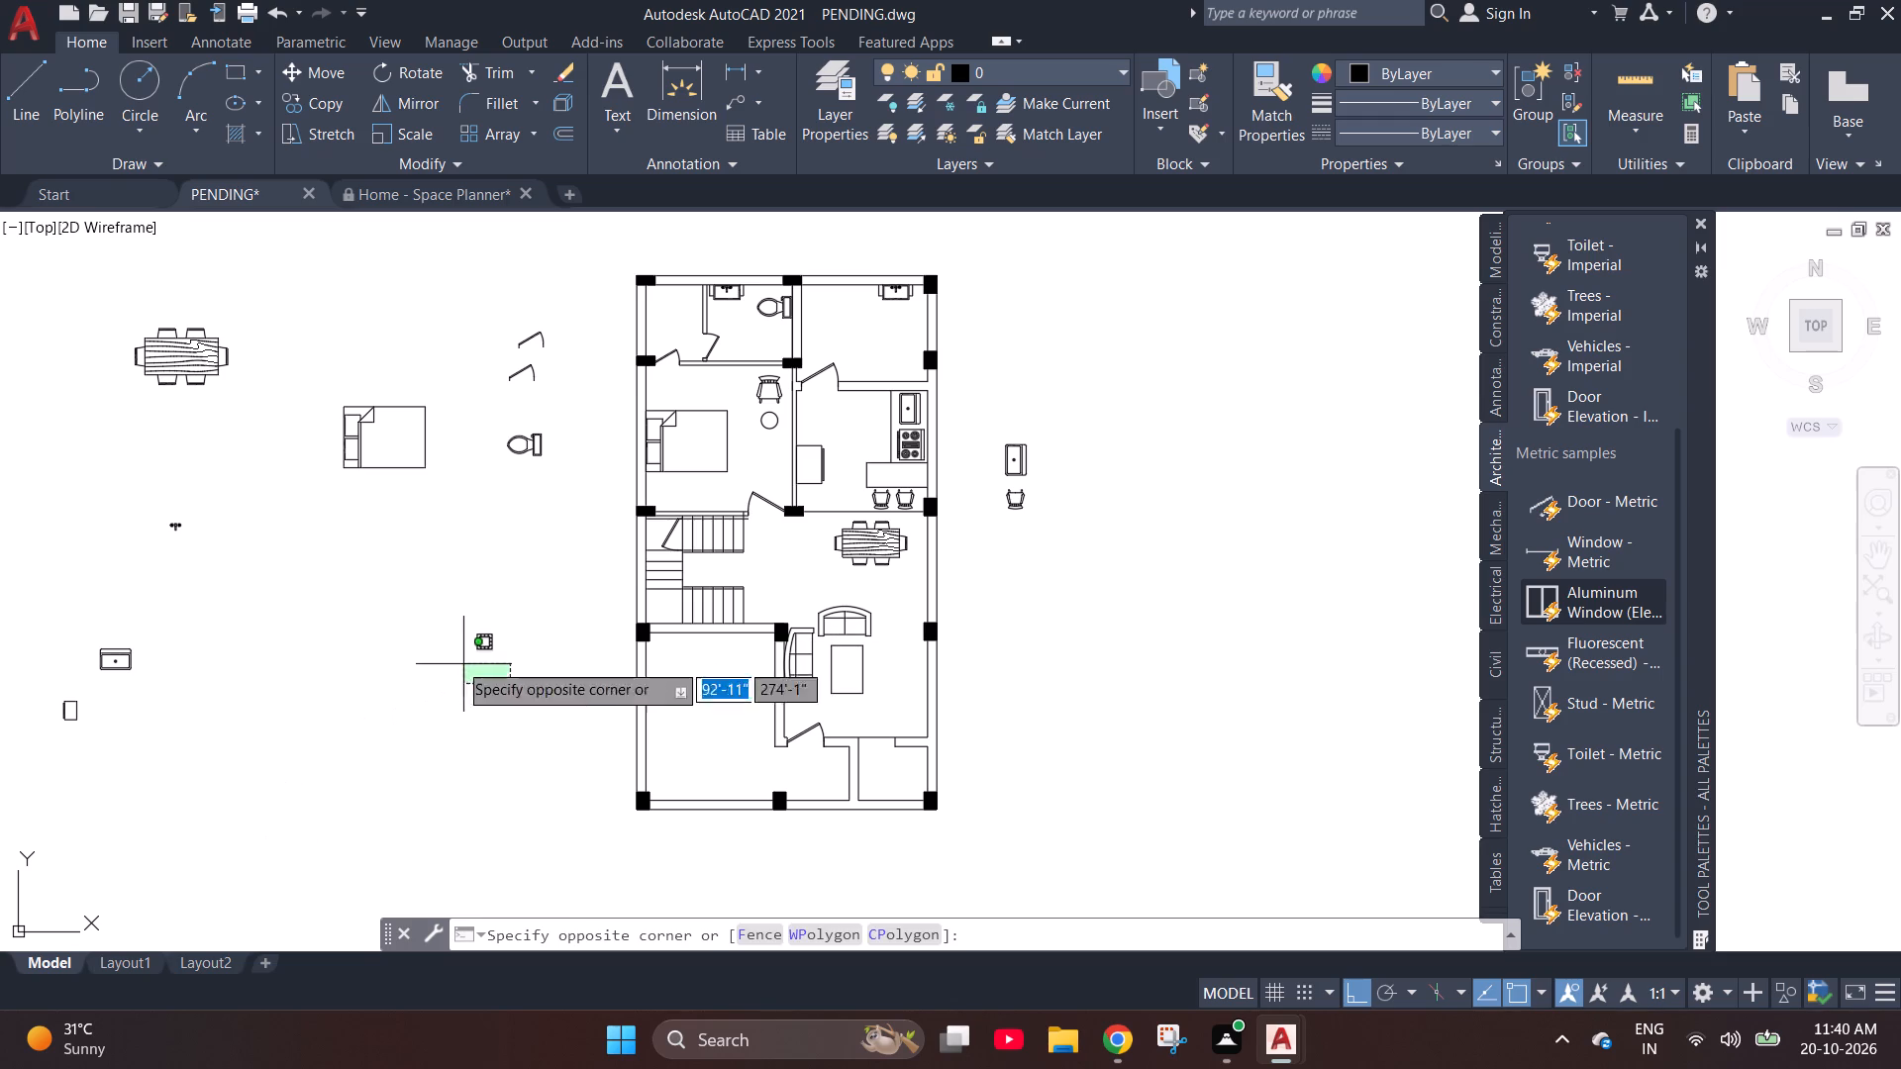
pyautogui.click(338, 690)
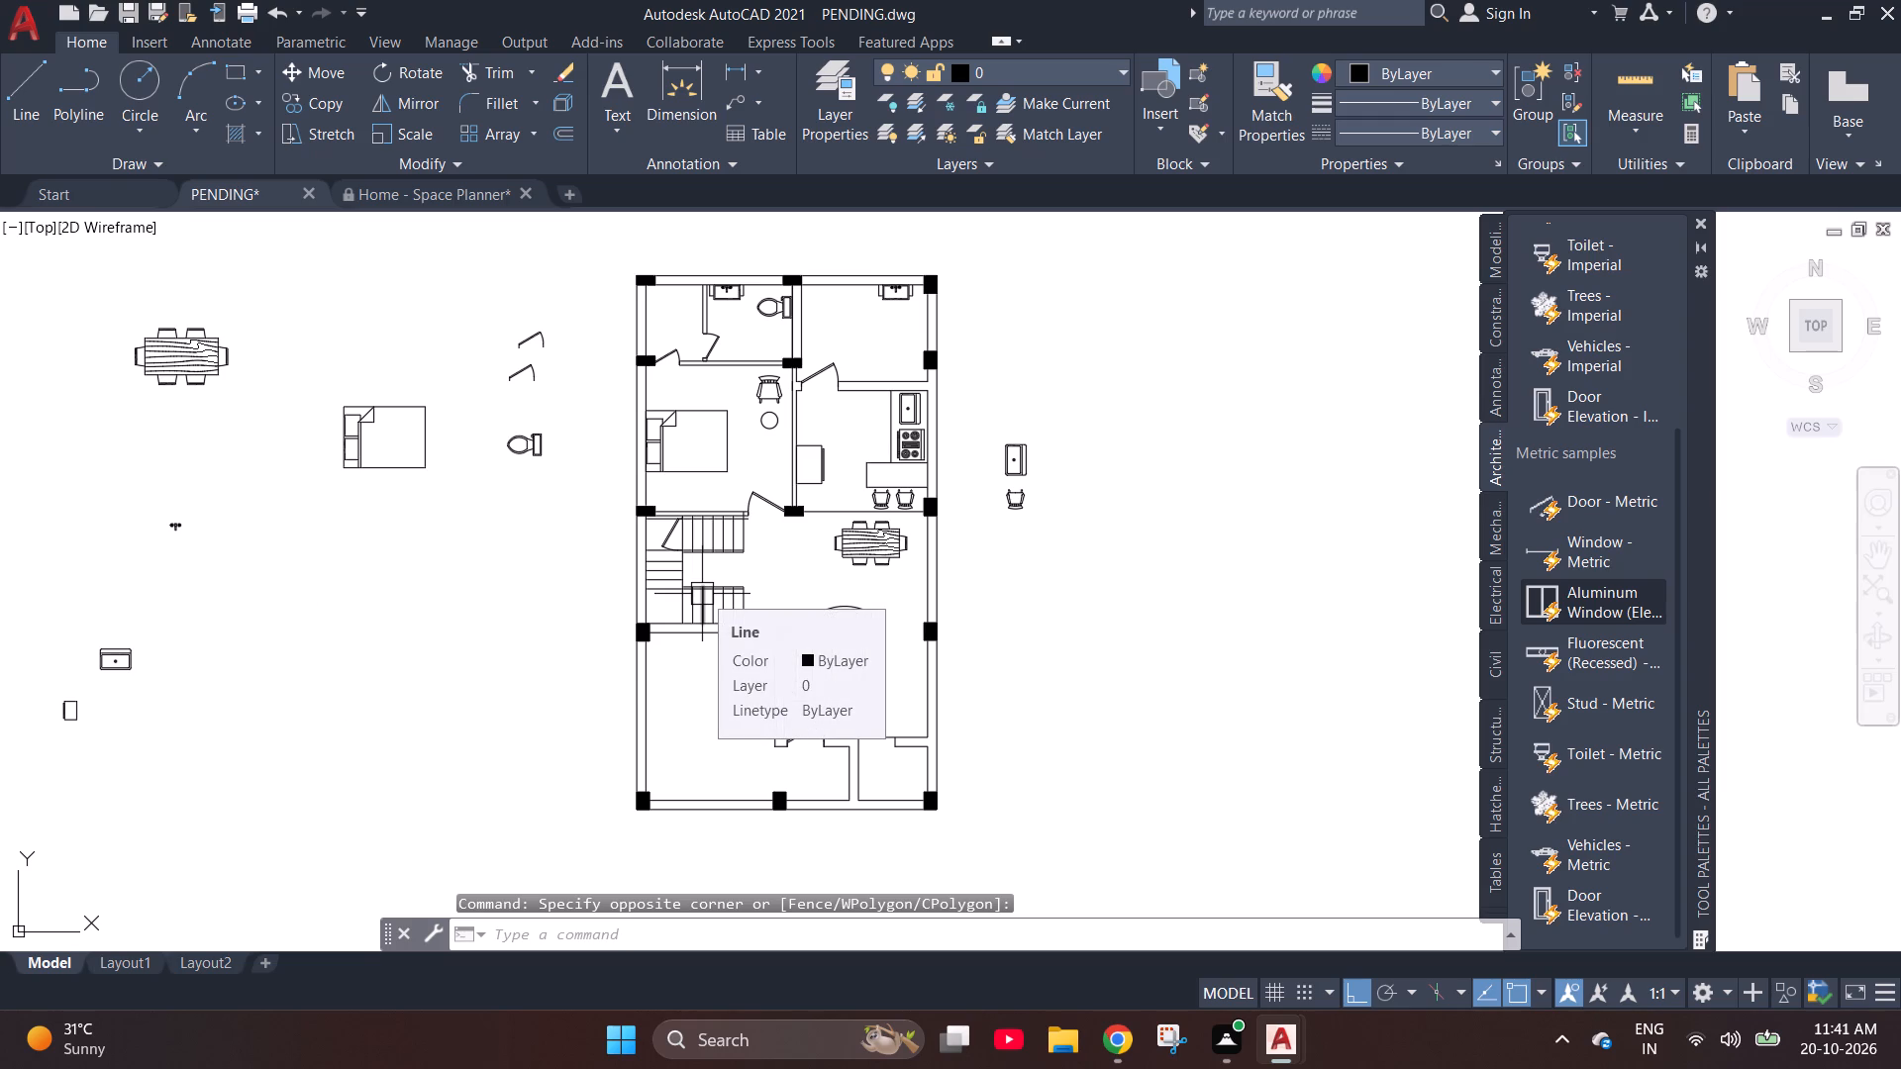
# Insert a metric vehicle block outside the plan's lower right corner and set its view to Sports Car (Top).
pyautogui.scroll(-2, 1615, 671)
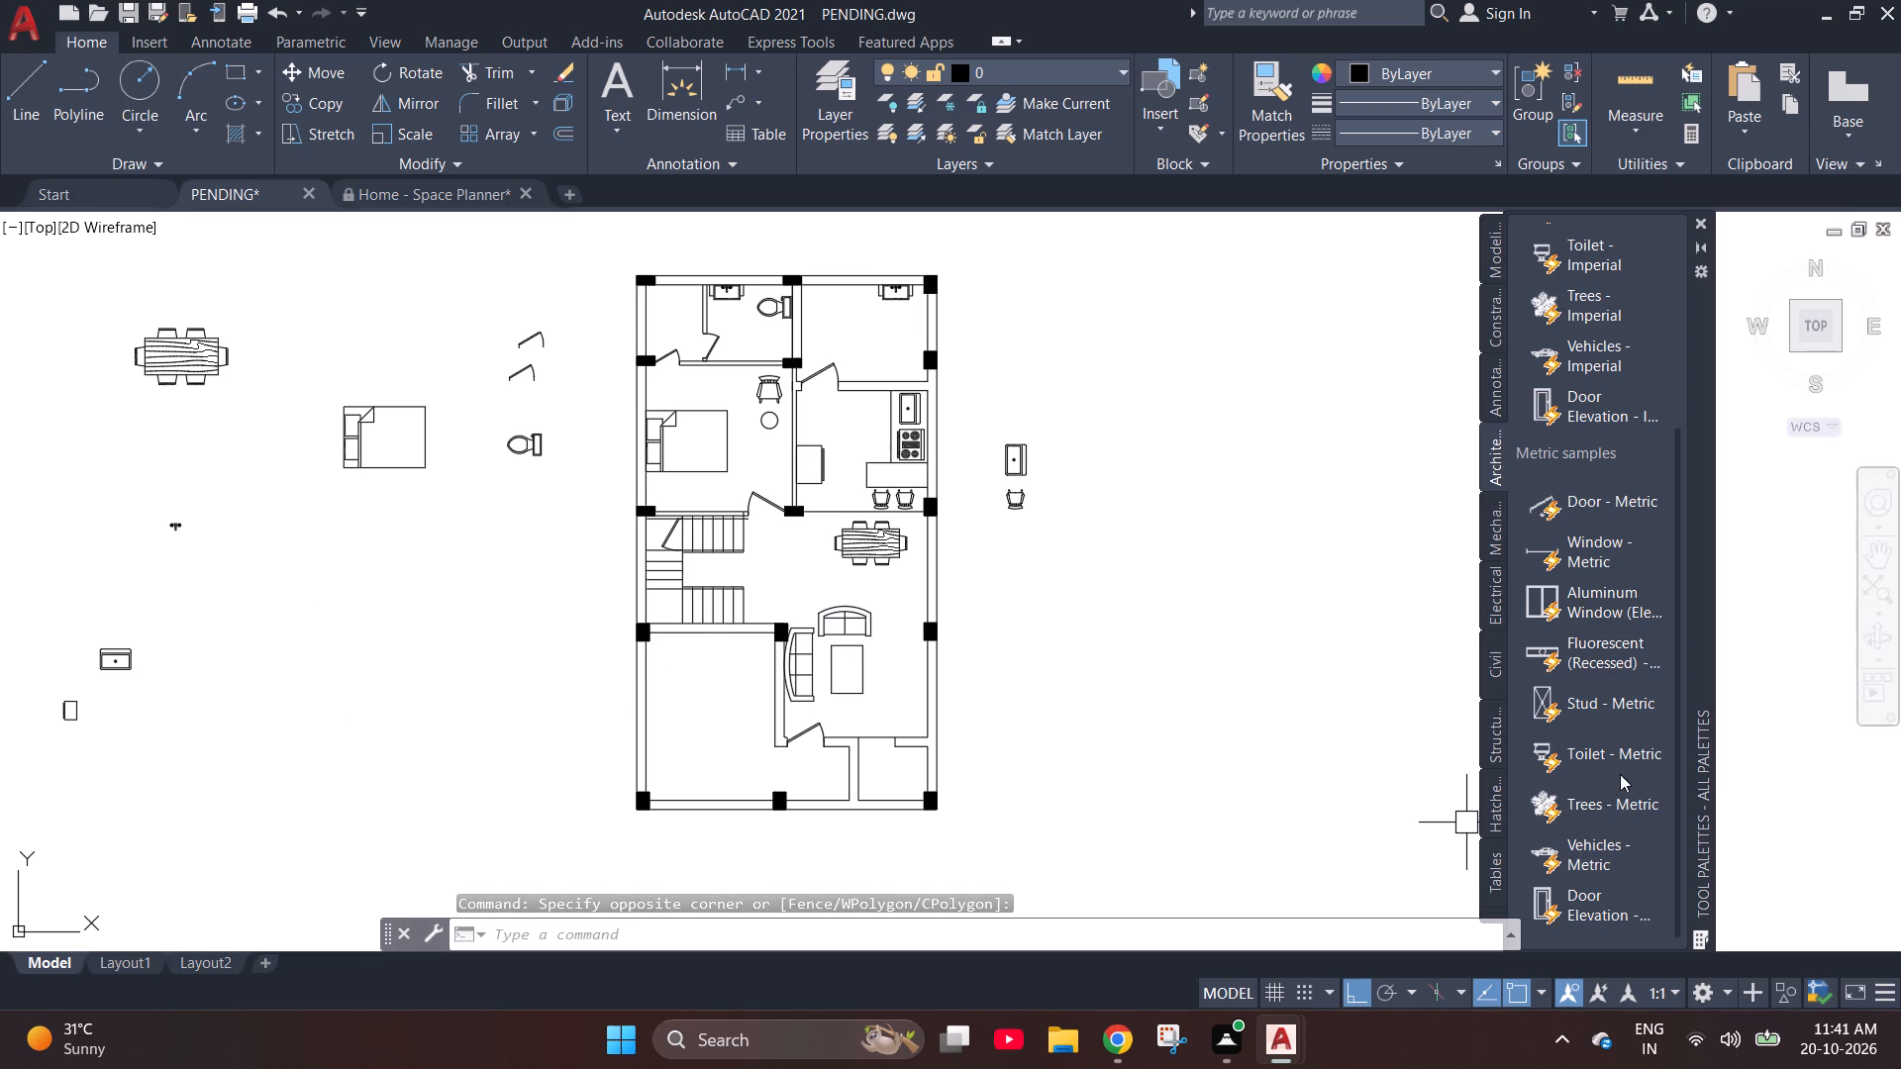
pyautogui.click(1597, 856)
pyautogui.click(1090, 763)
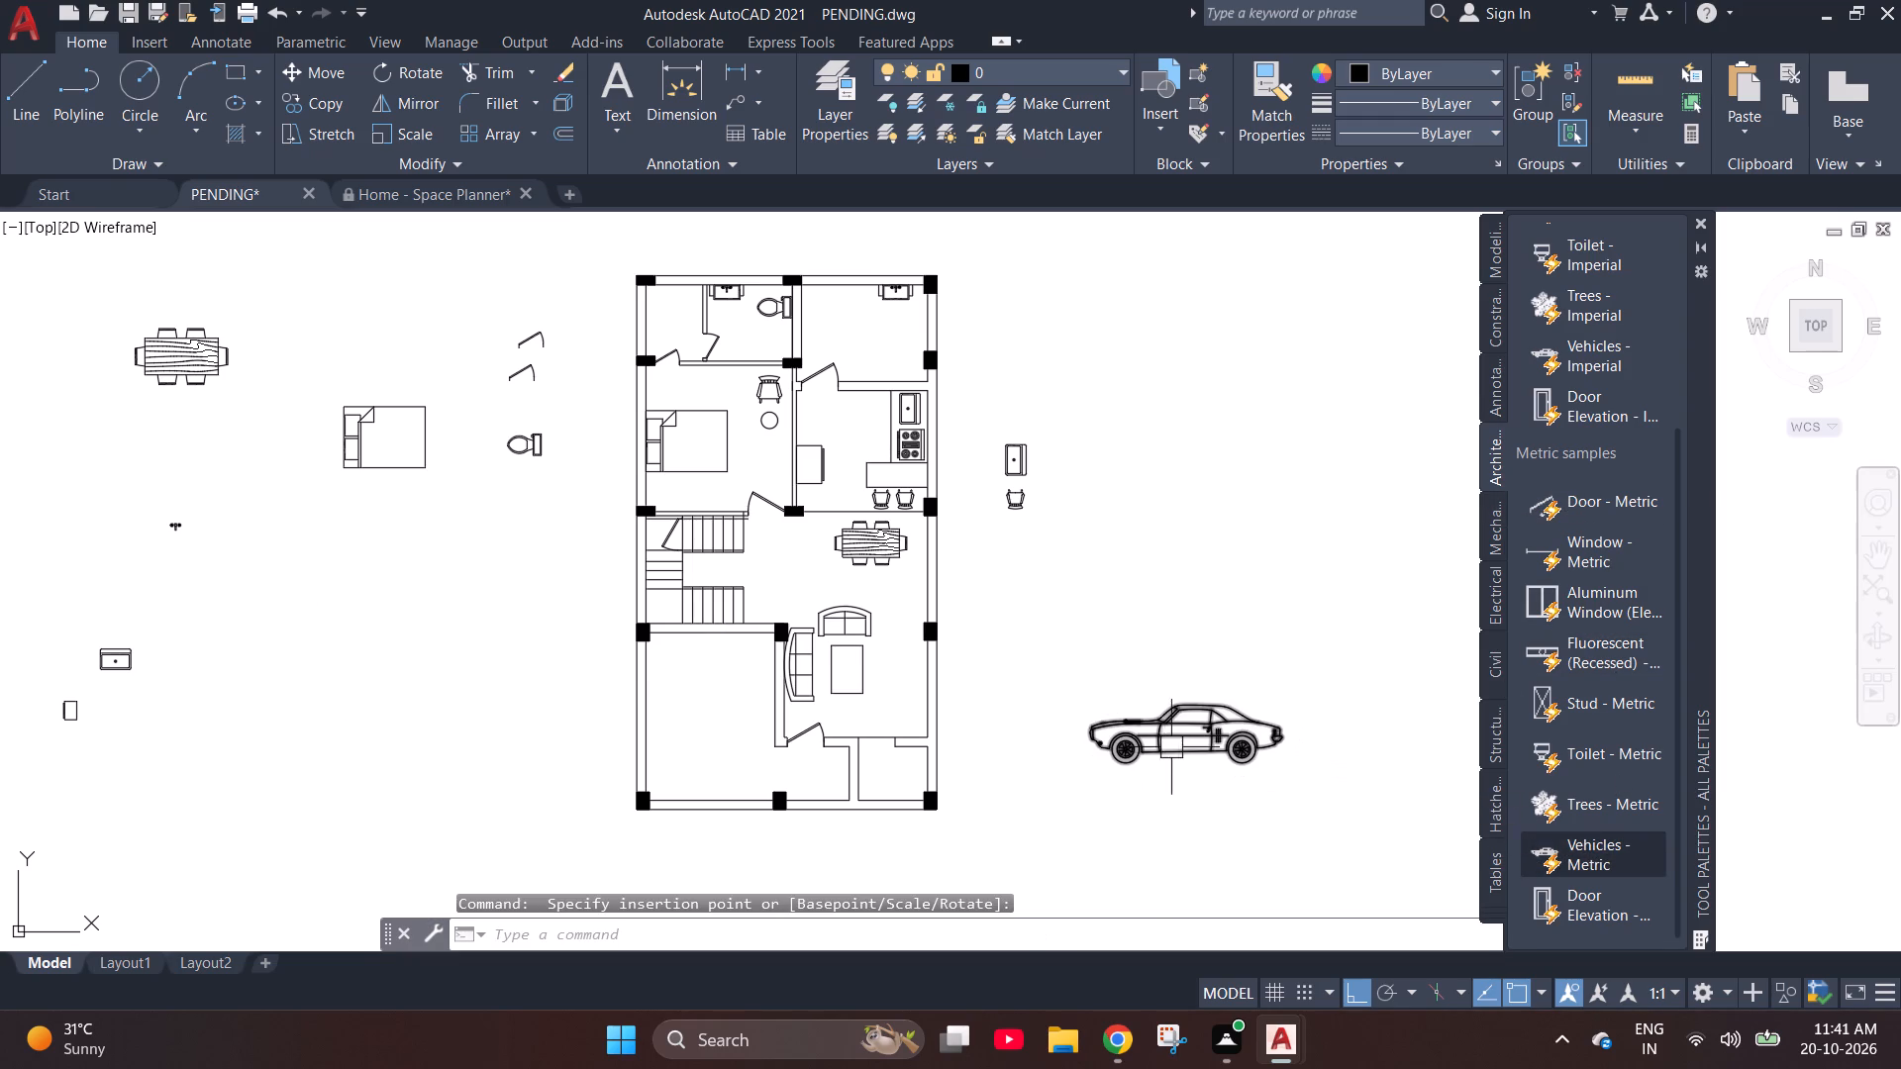
pyautogui.click(1173, 736)
pyautogui.click(1077, 781)
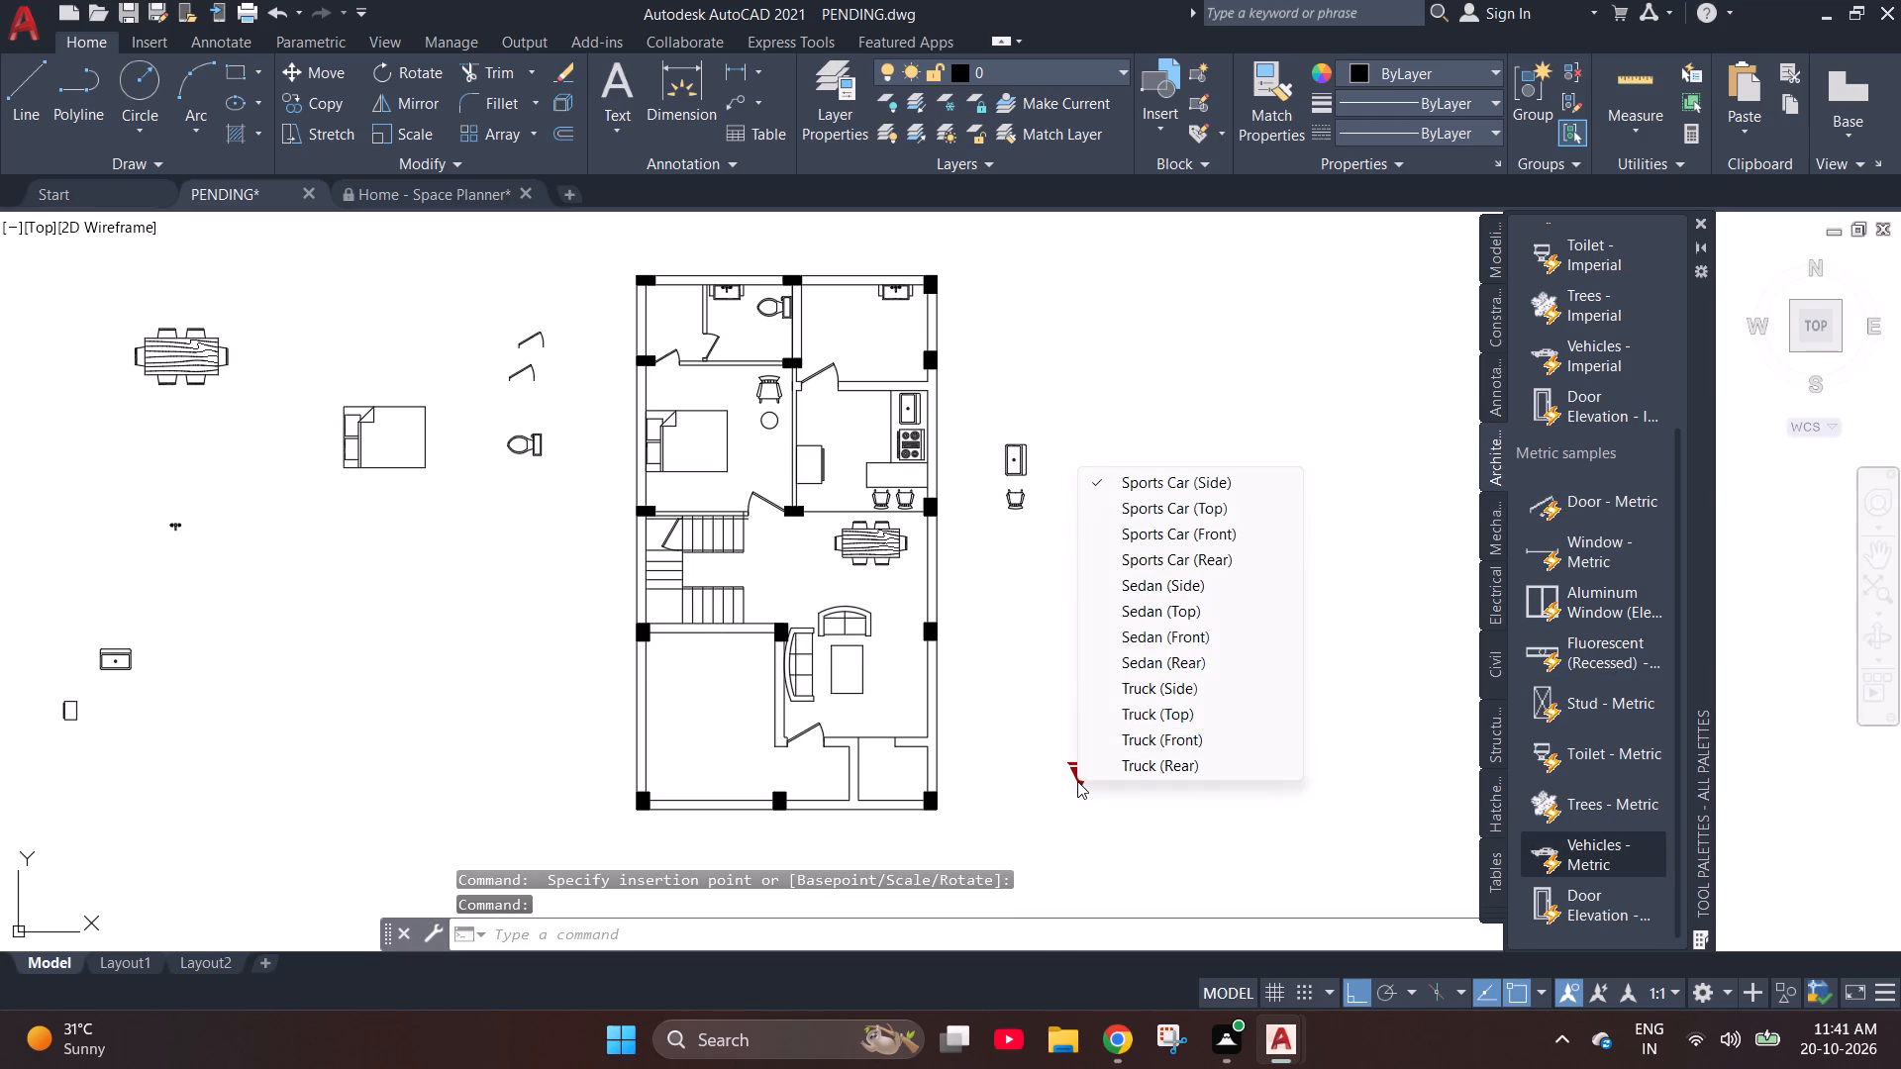
pyautogui.click(1182, 511)
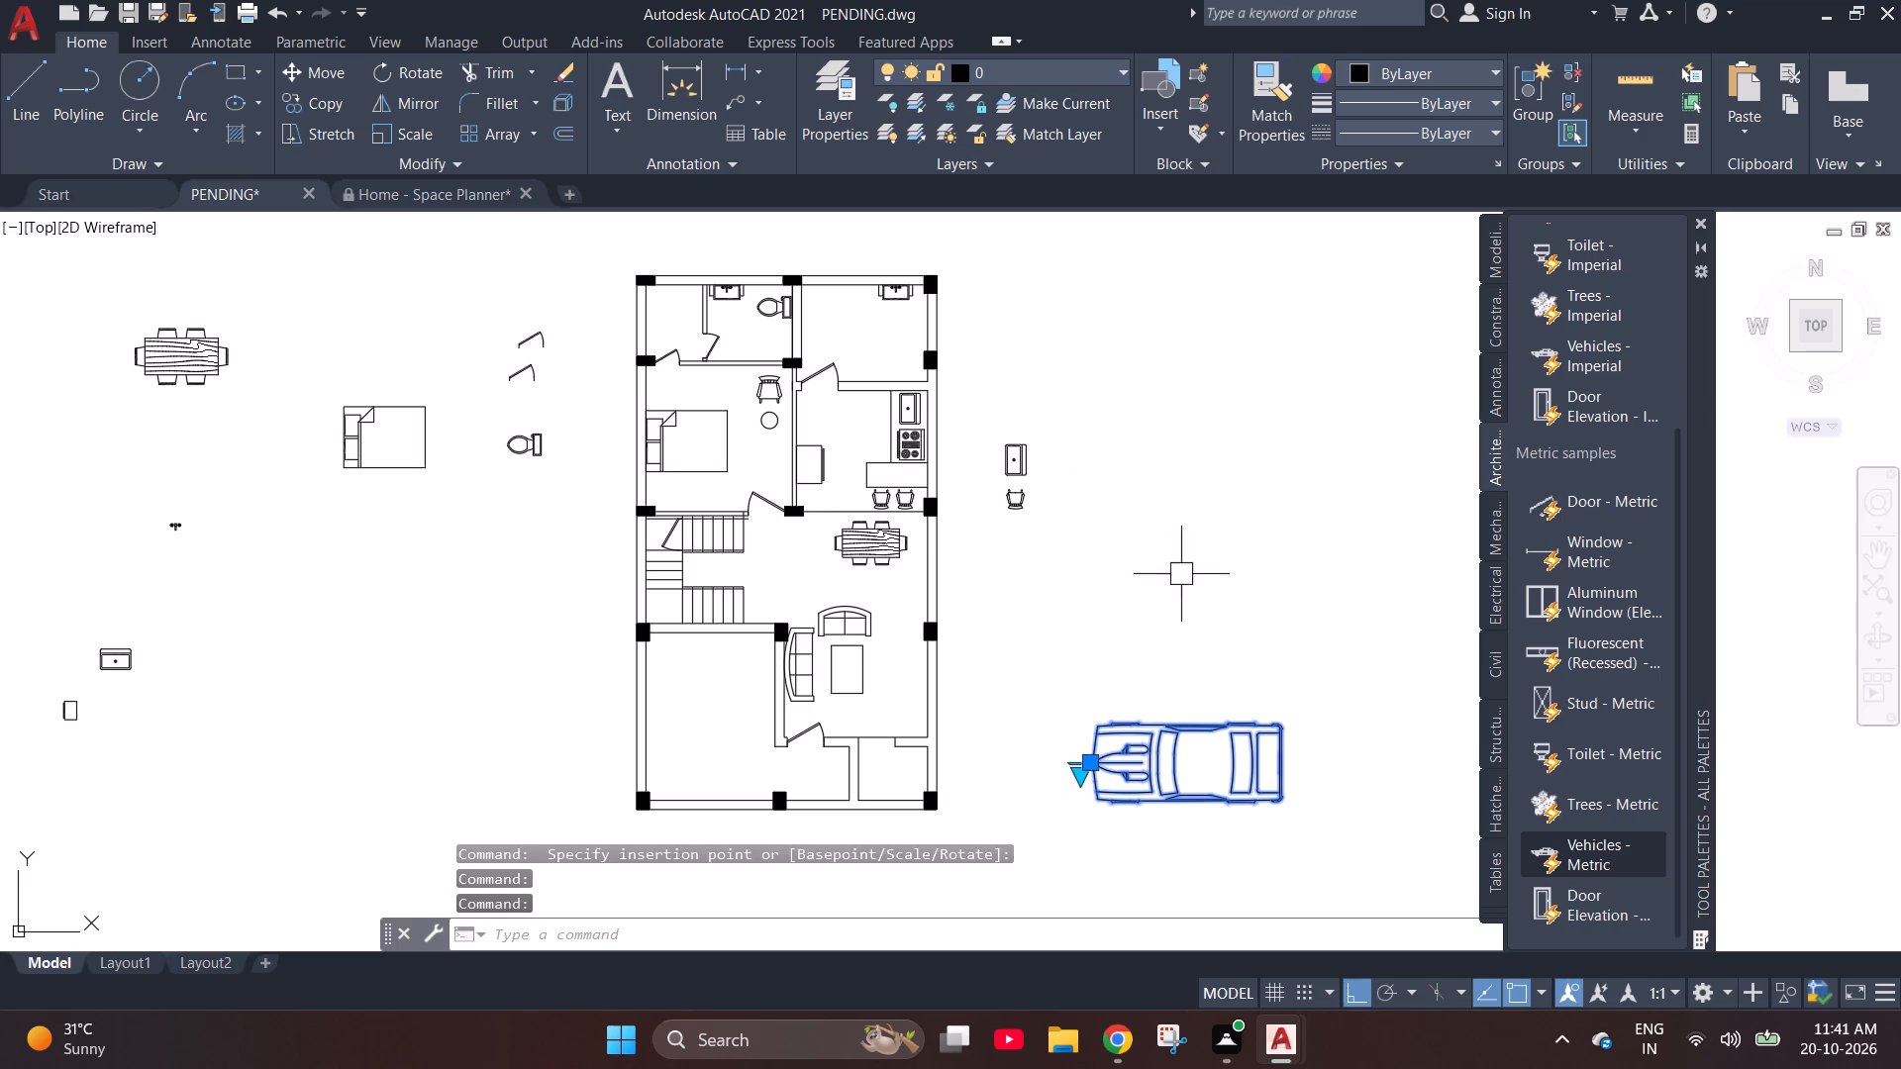
pyautogui.click(1080, 776)
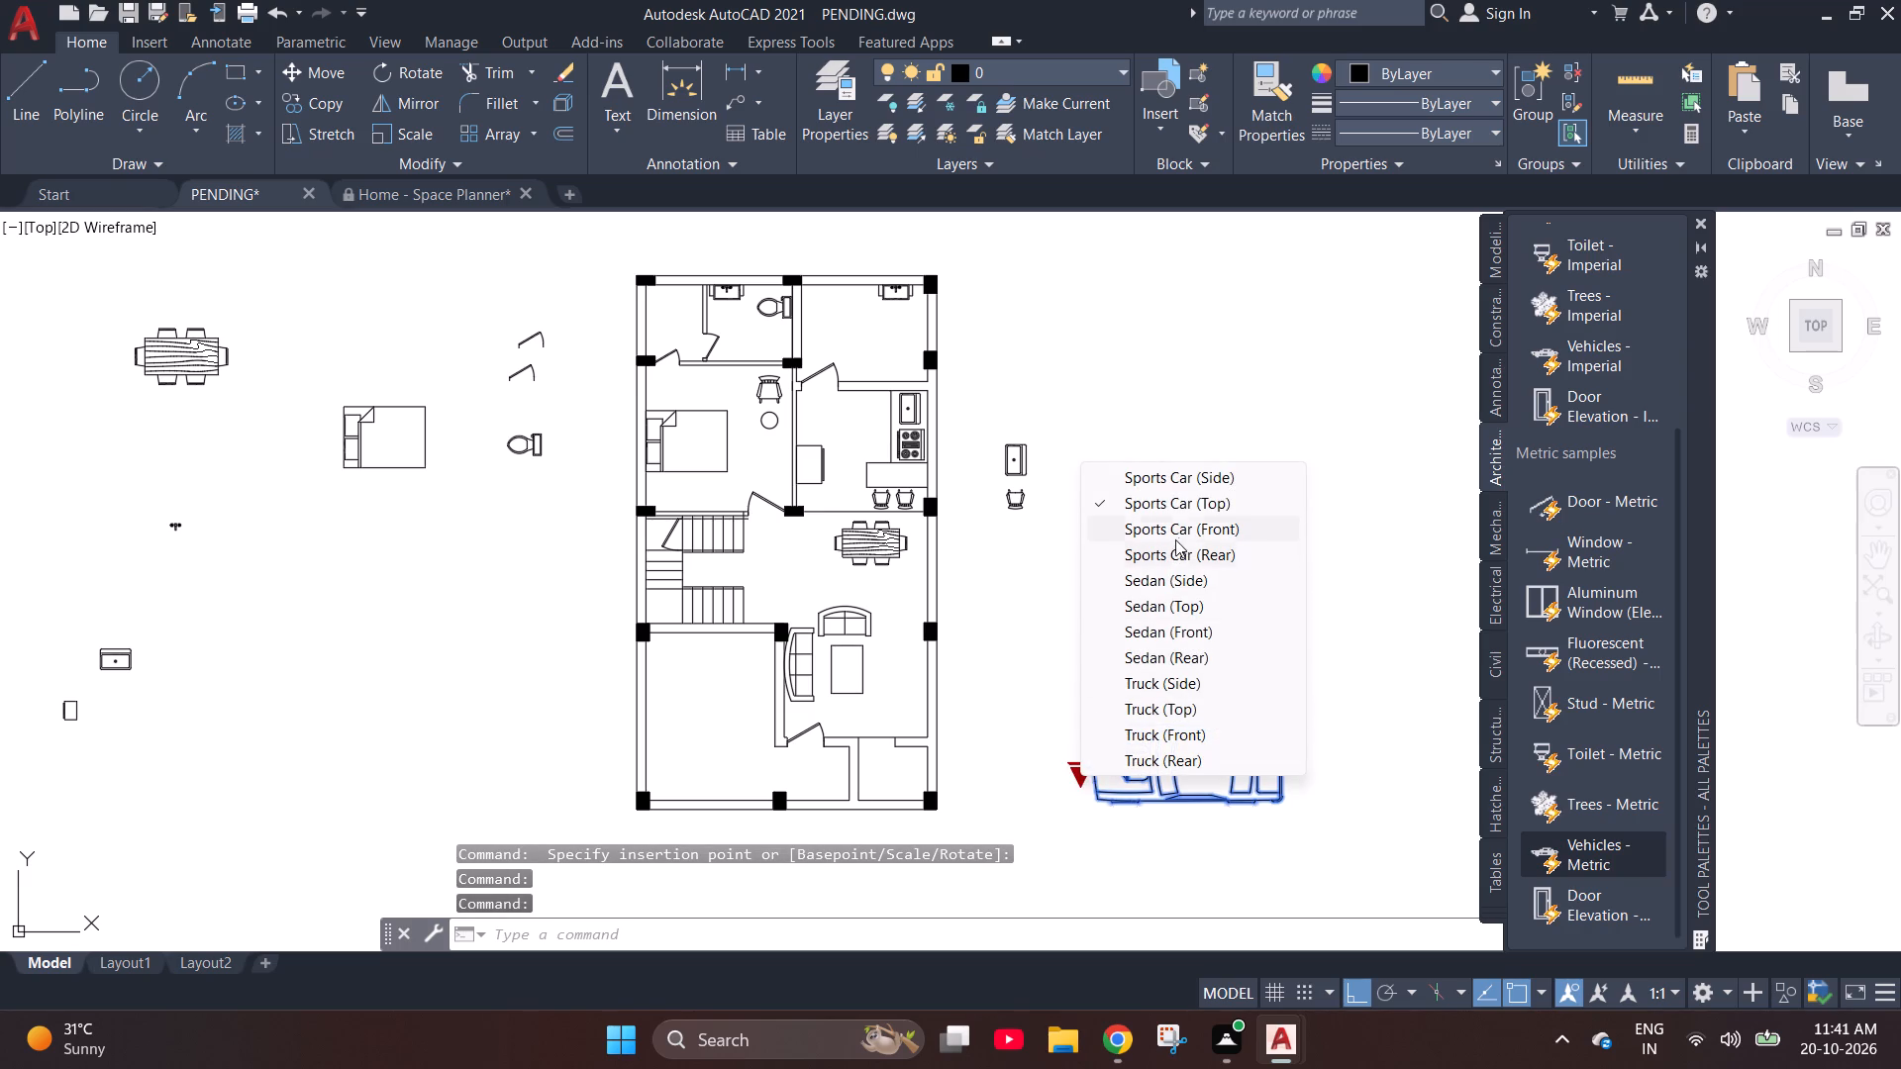
pyautogui.press('`')
pyautogui.press('`')
pyautogui.press('Escape')
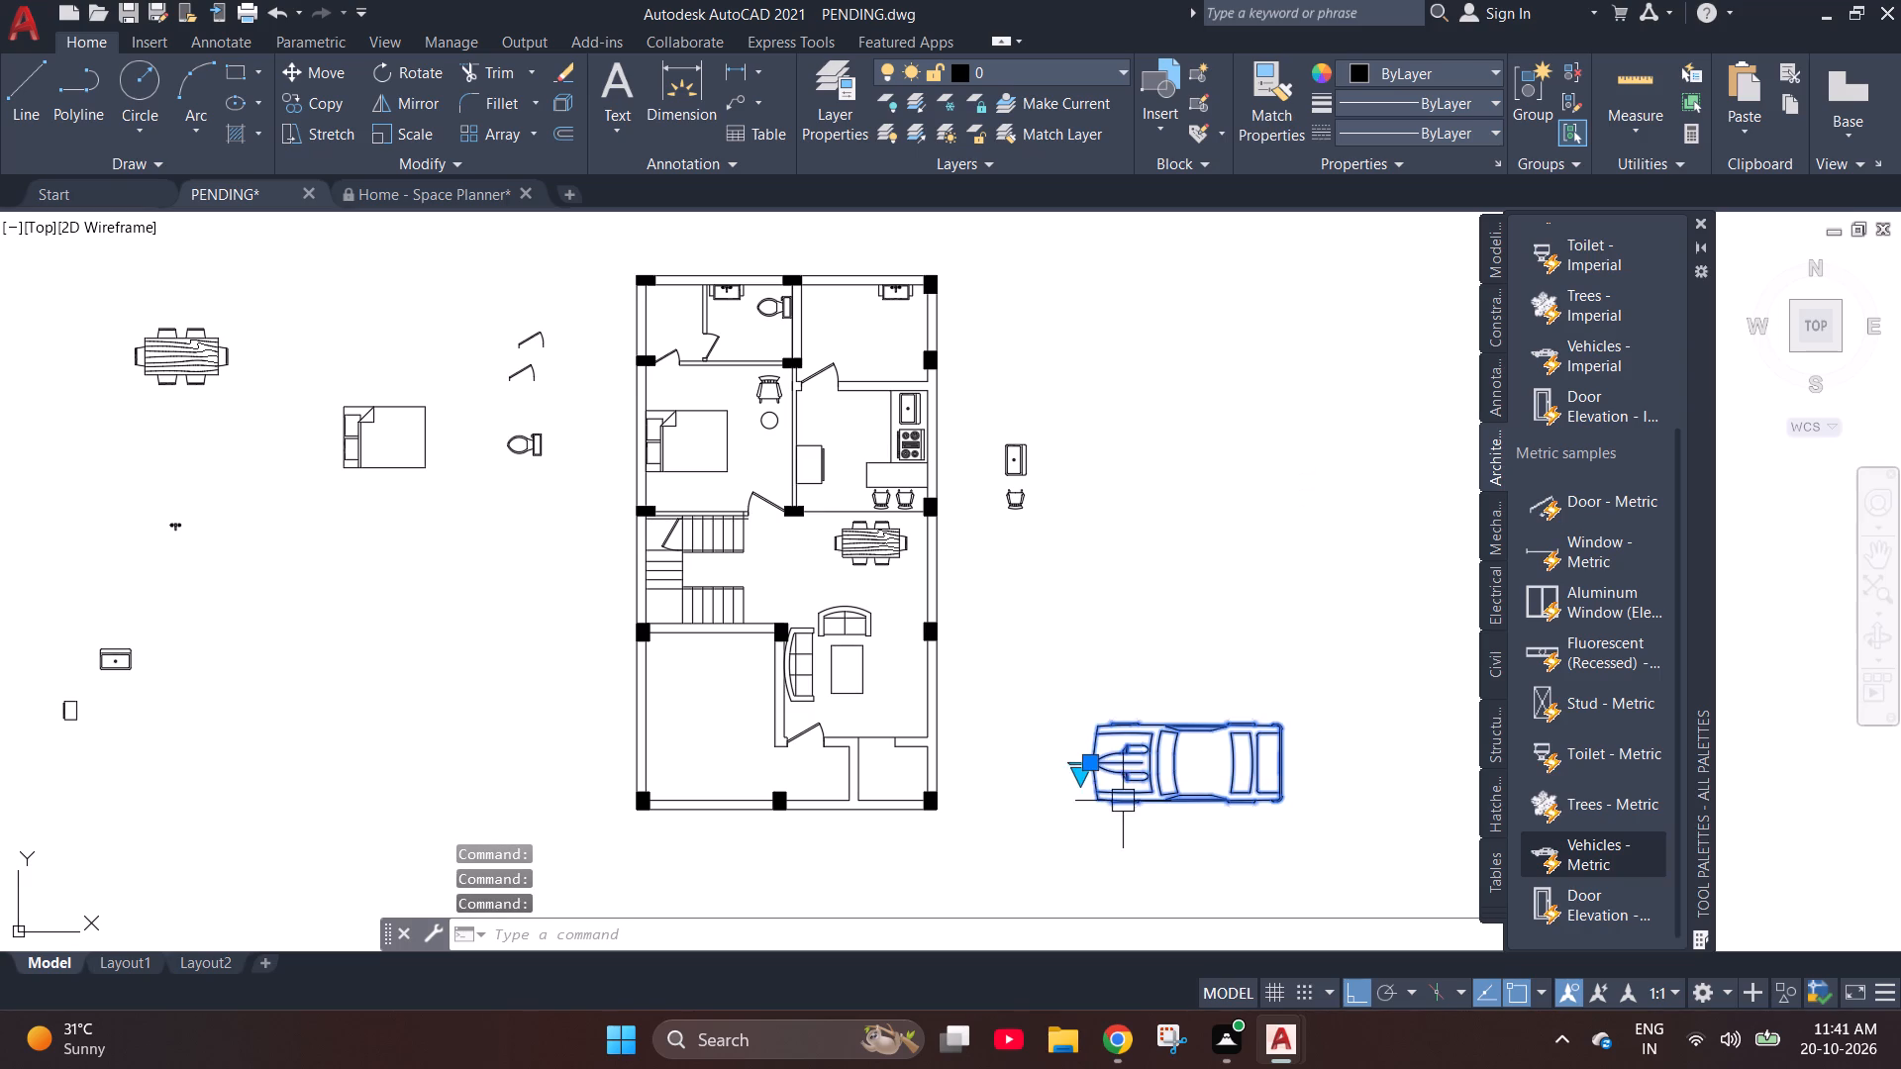
# Rotate the sports car 270° about its front insertion point so its nose faces the upper side of the plan.
pyautogui.rightClick(1089, 759)
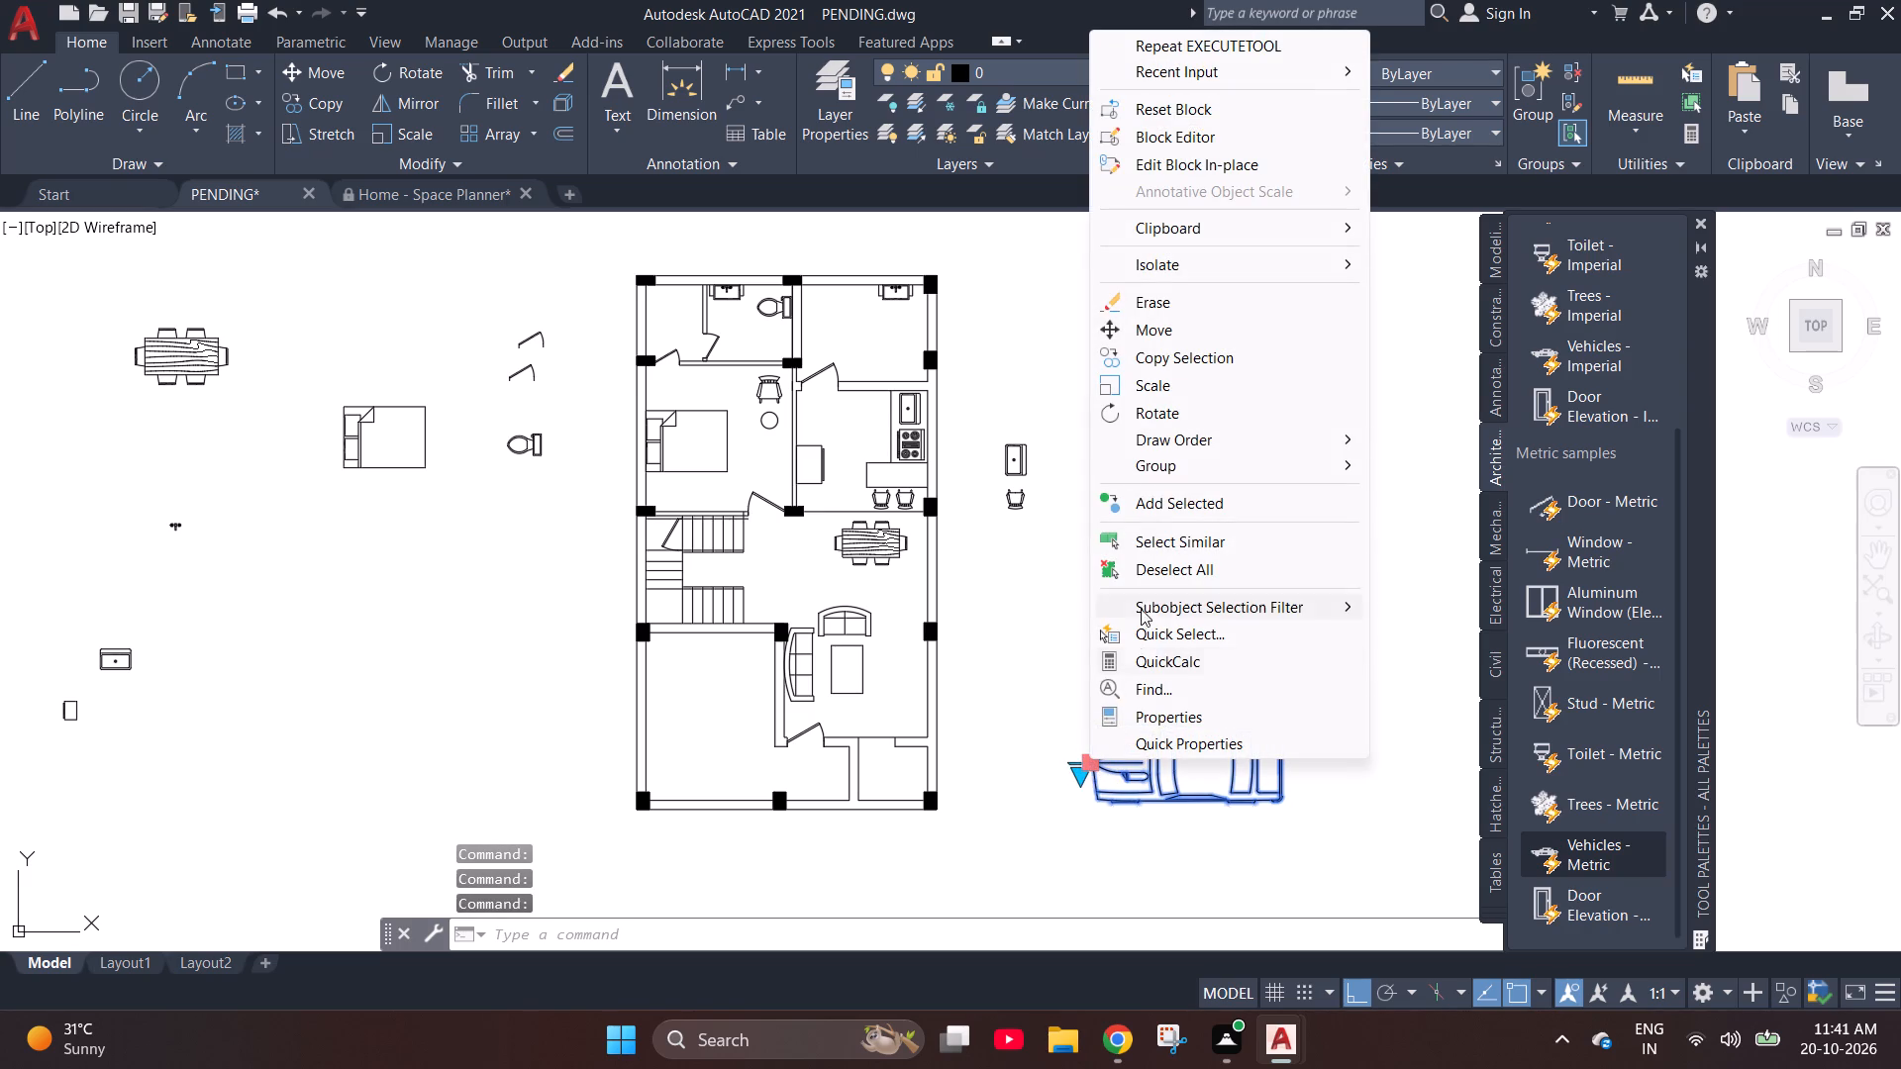
pyautogui.click(1172, 404)
pyautogui.click(1090, 761)
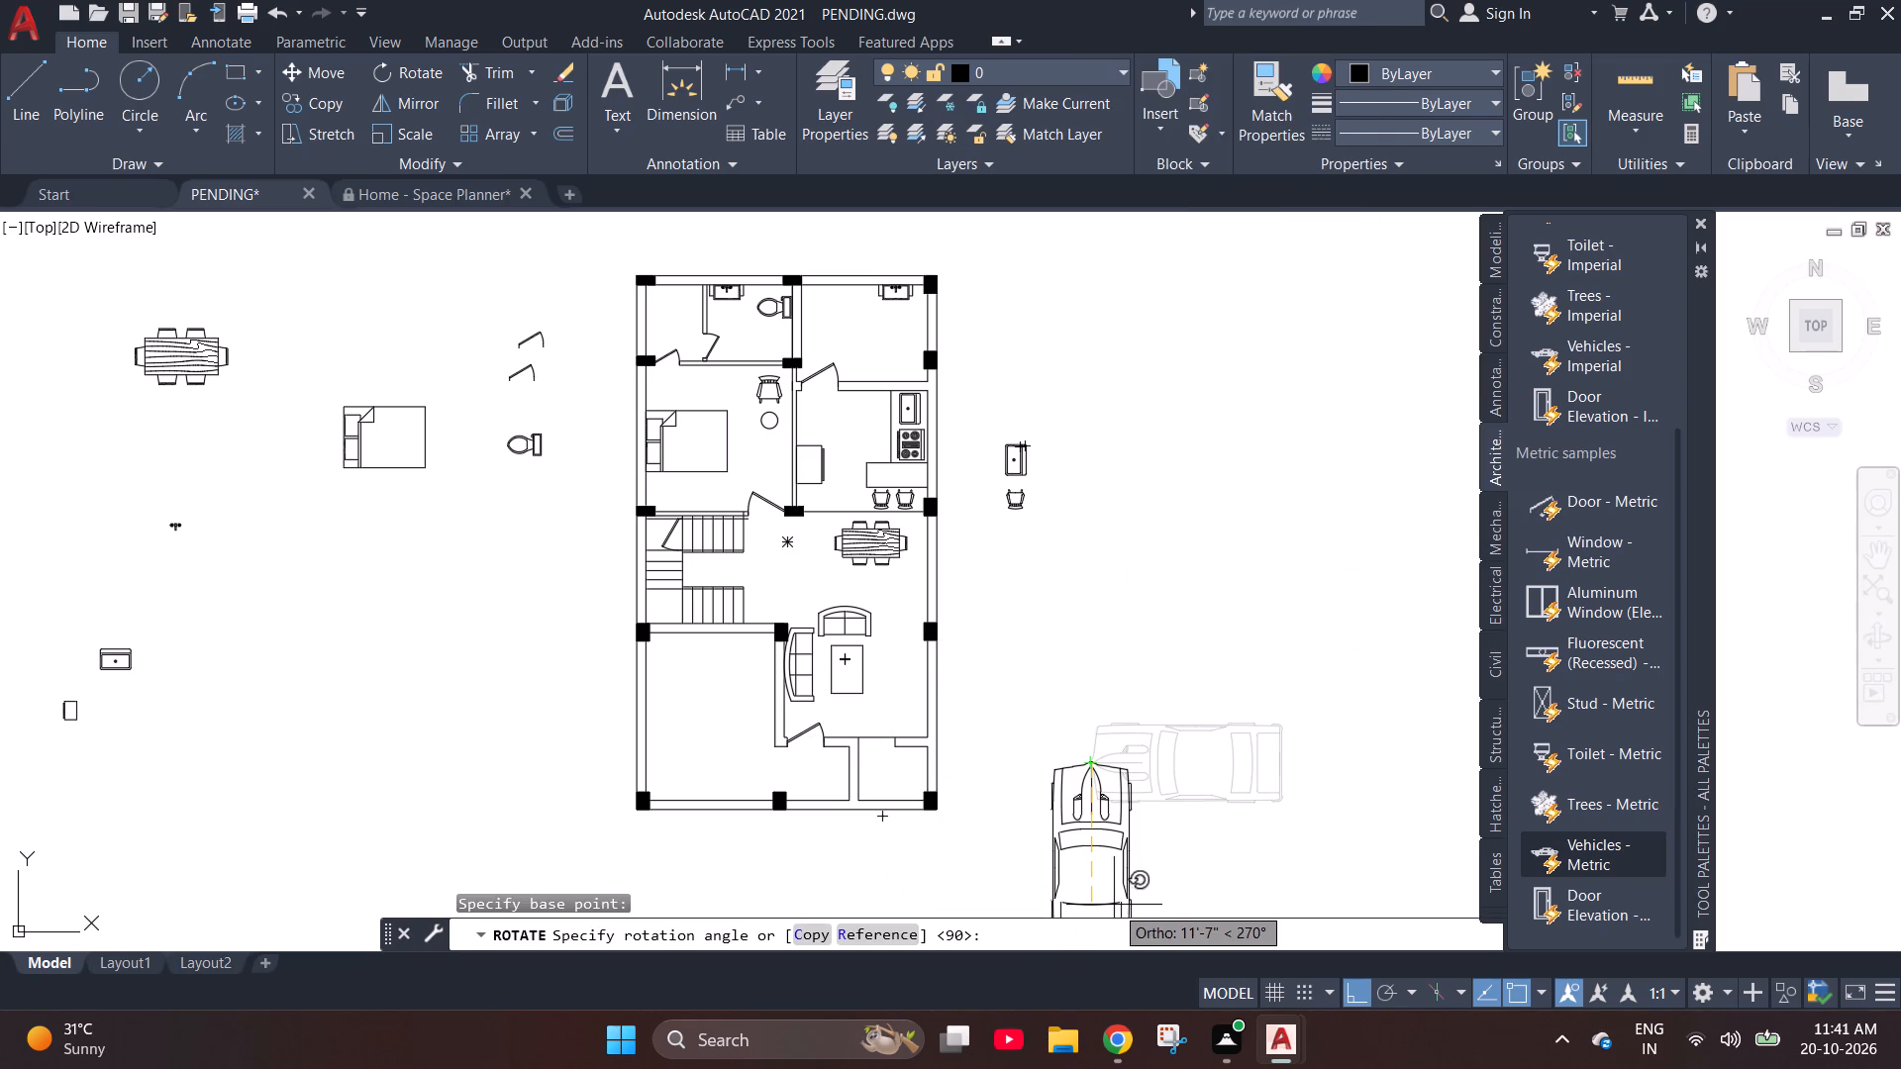
pyautogui.click(1131, 932)
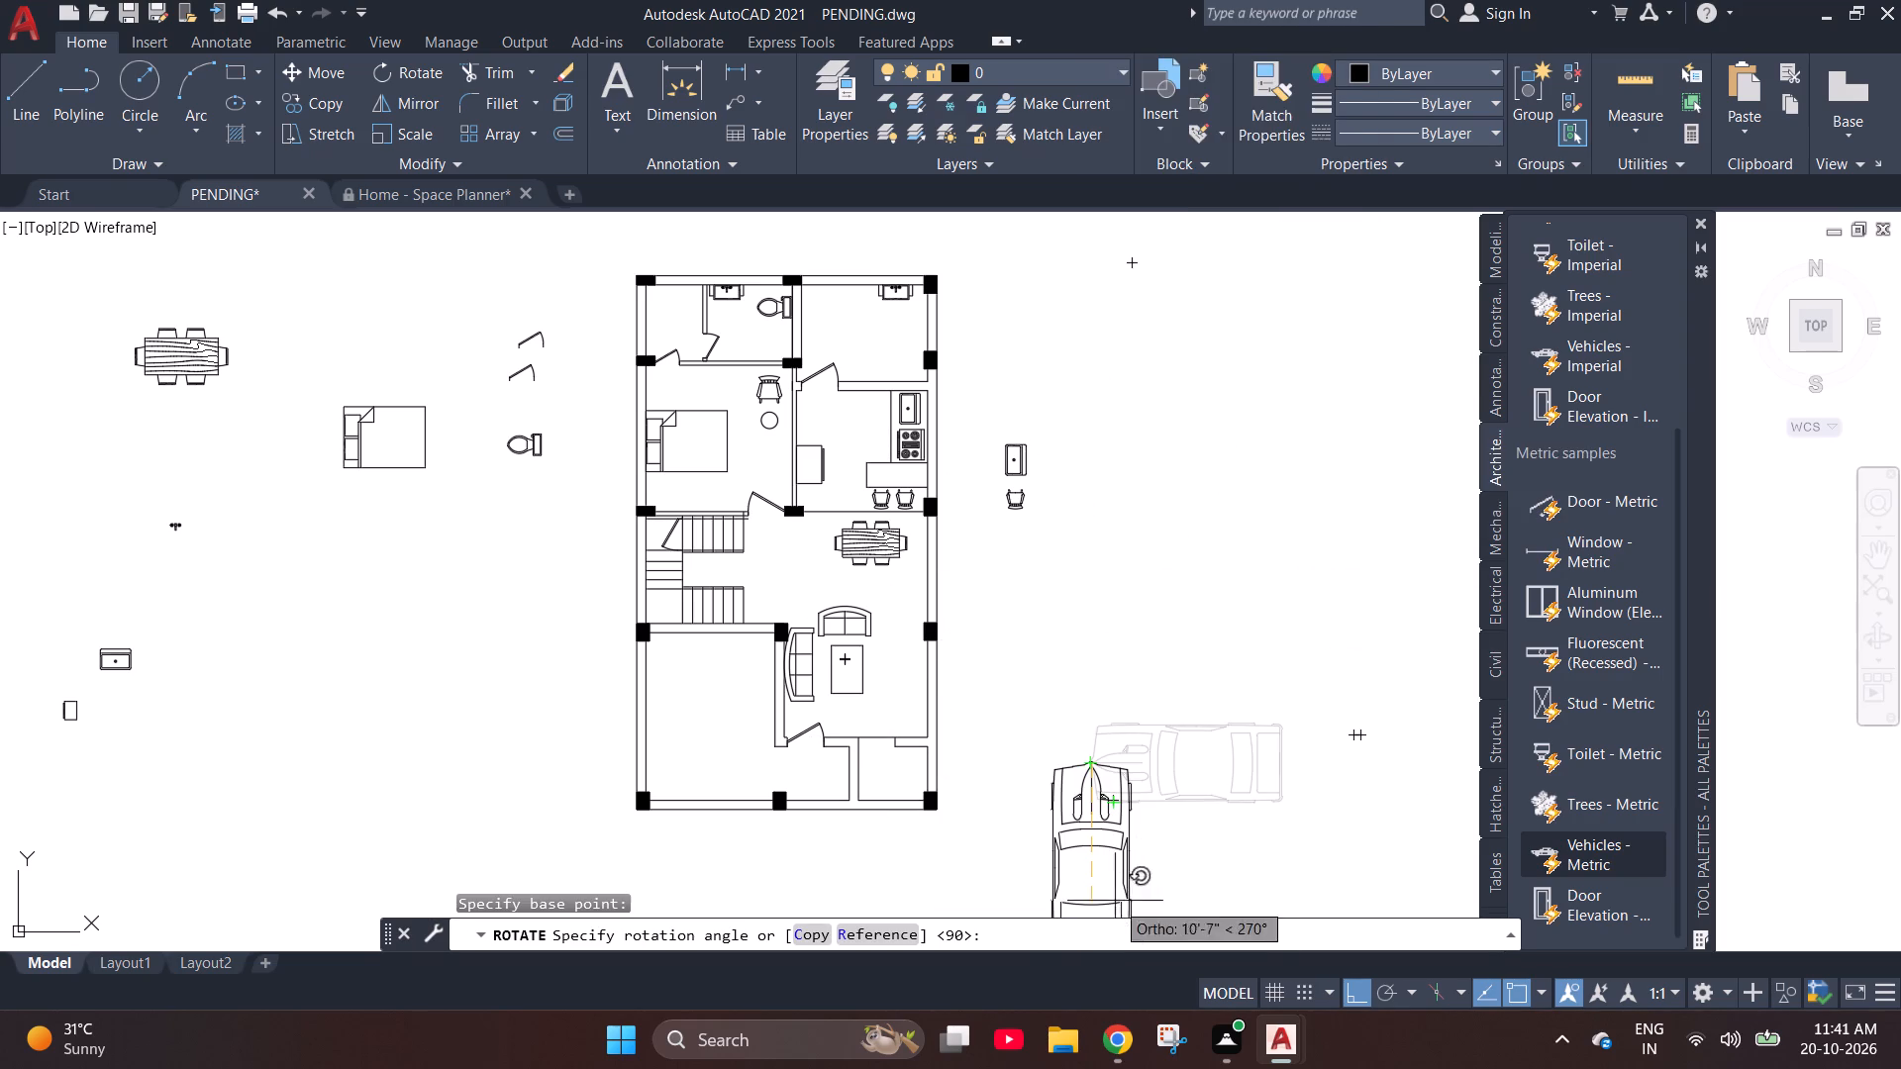
pyautogui.click(1117, 955)
pyautogui.scroll(-1, 1154, 675)
pyautogui.click(1116, 831)
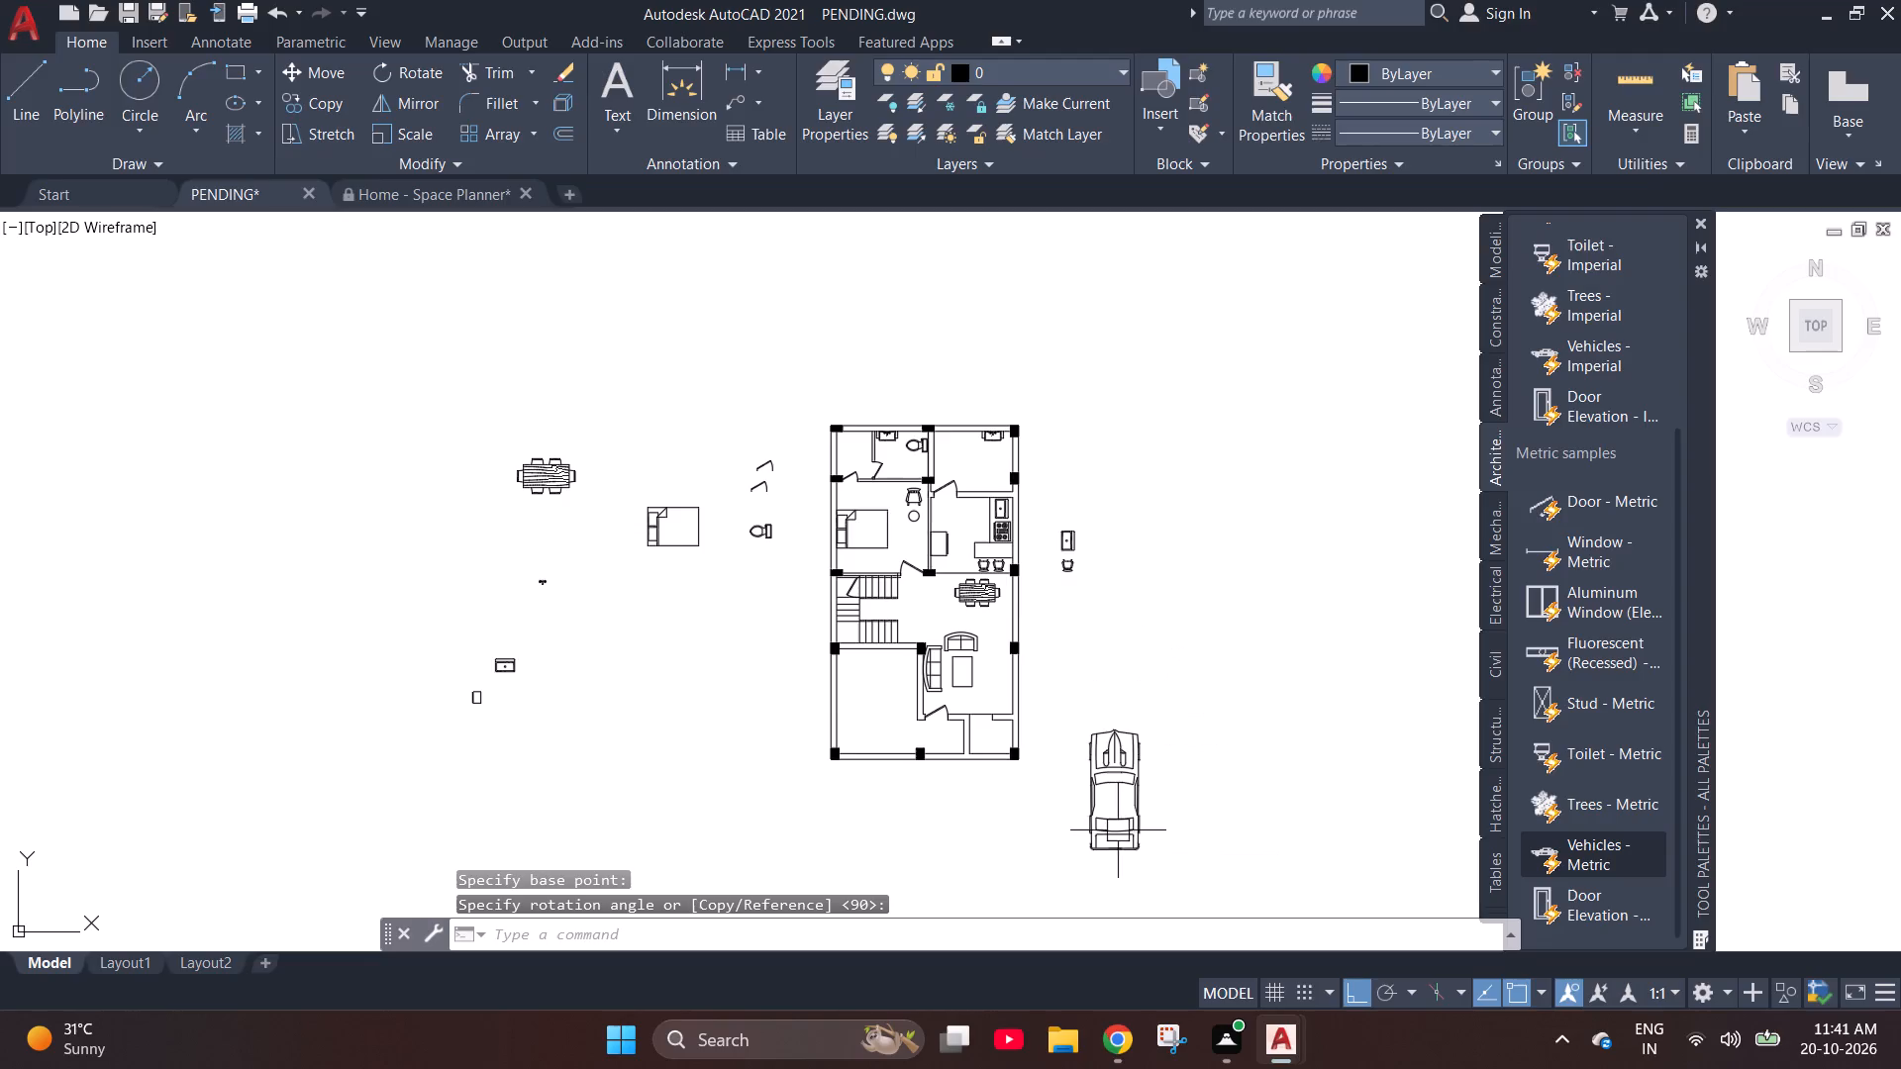
pyautogui.press('Escape')
# Scale the sports car down slightly, using its front-left corner as the base point.
pyautogui.click(1194, 878)
pyautogui.click(1071, 661)
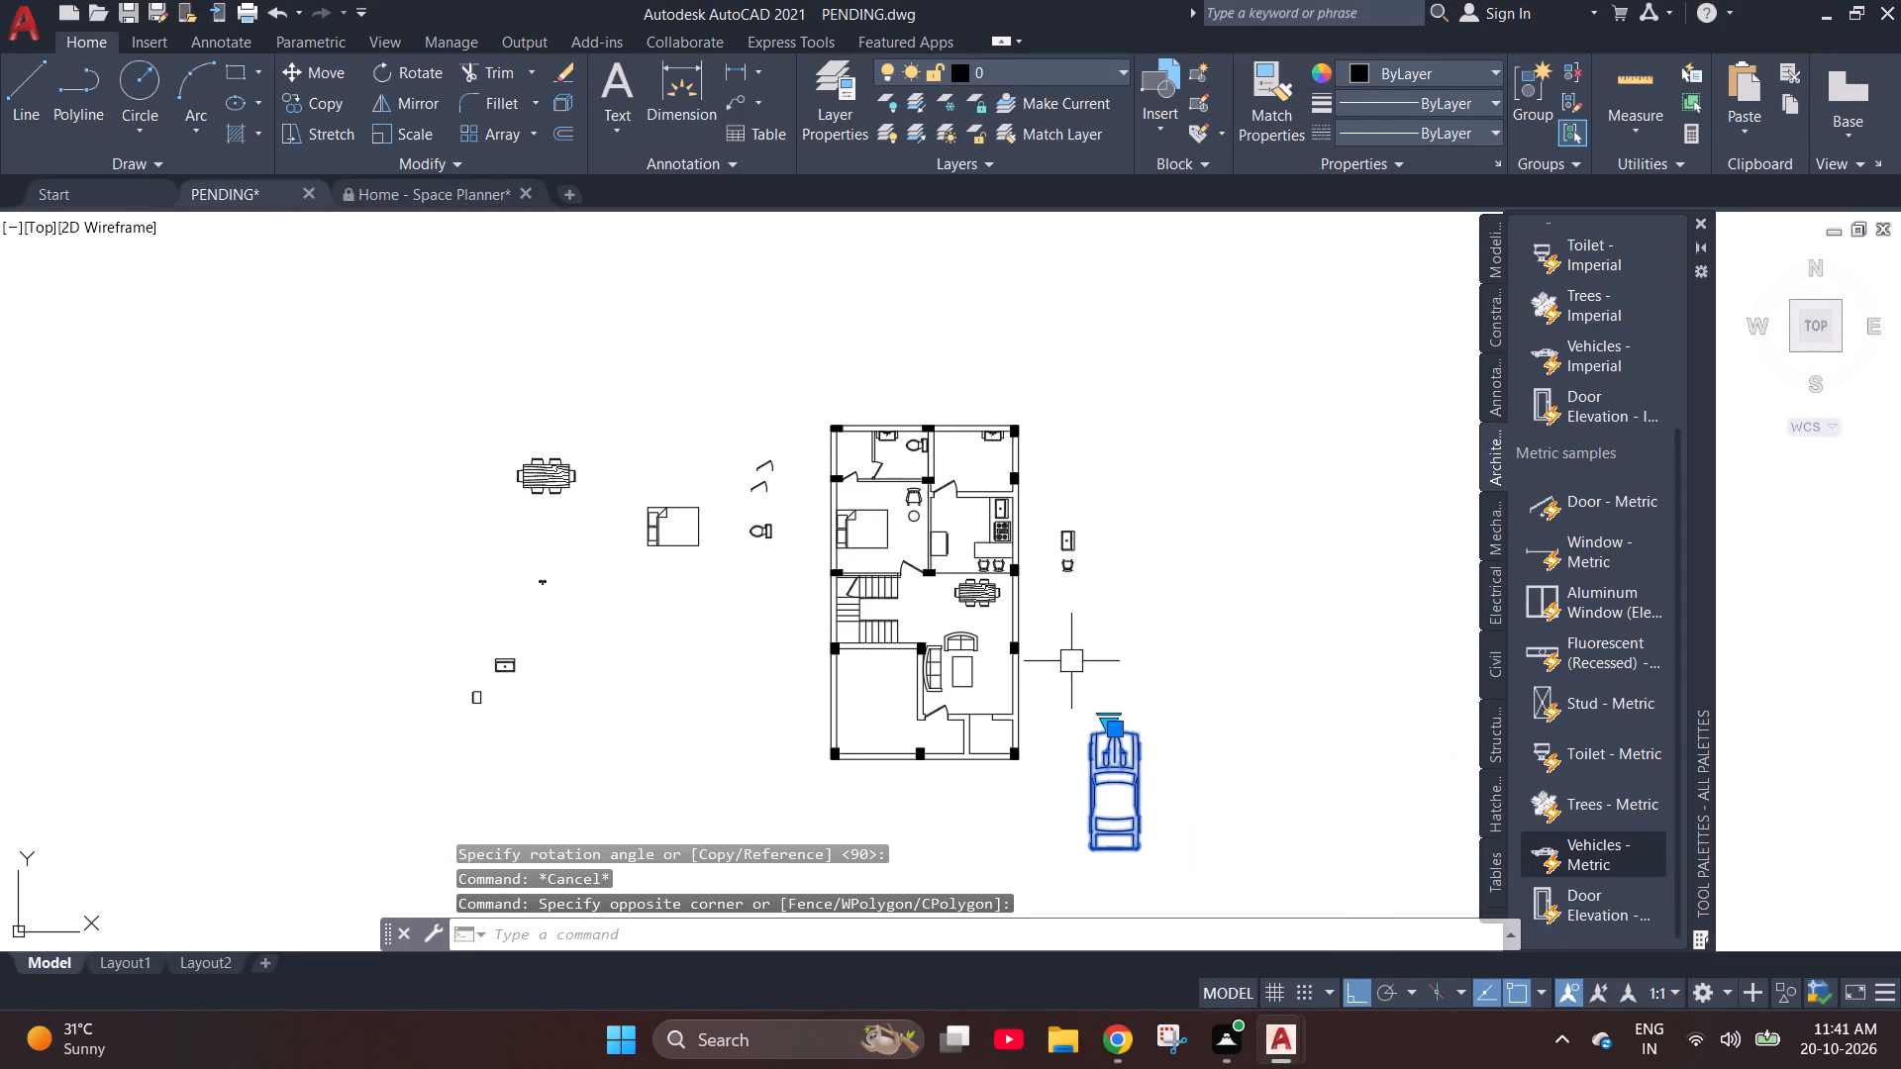
pyautogui.write('sc')
pyautogui.press('space')
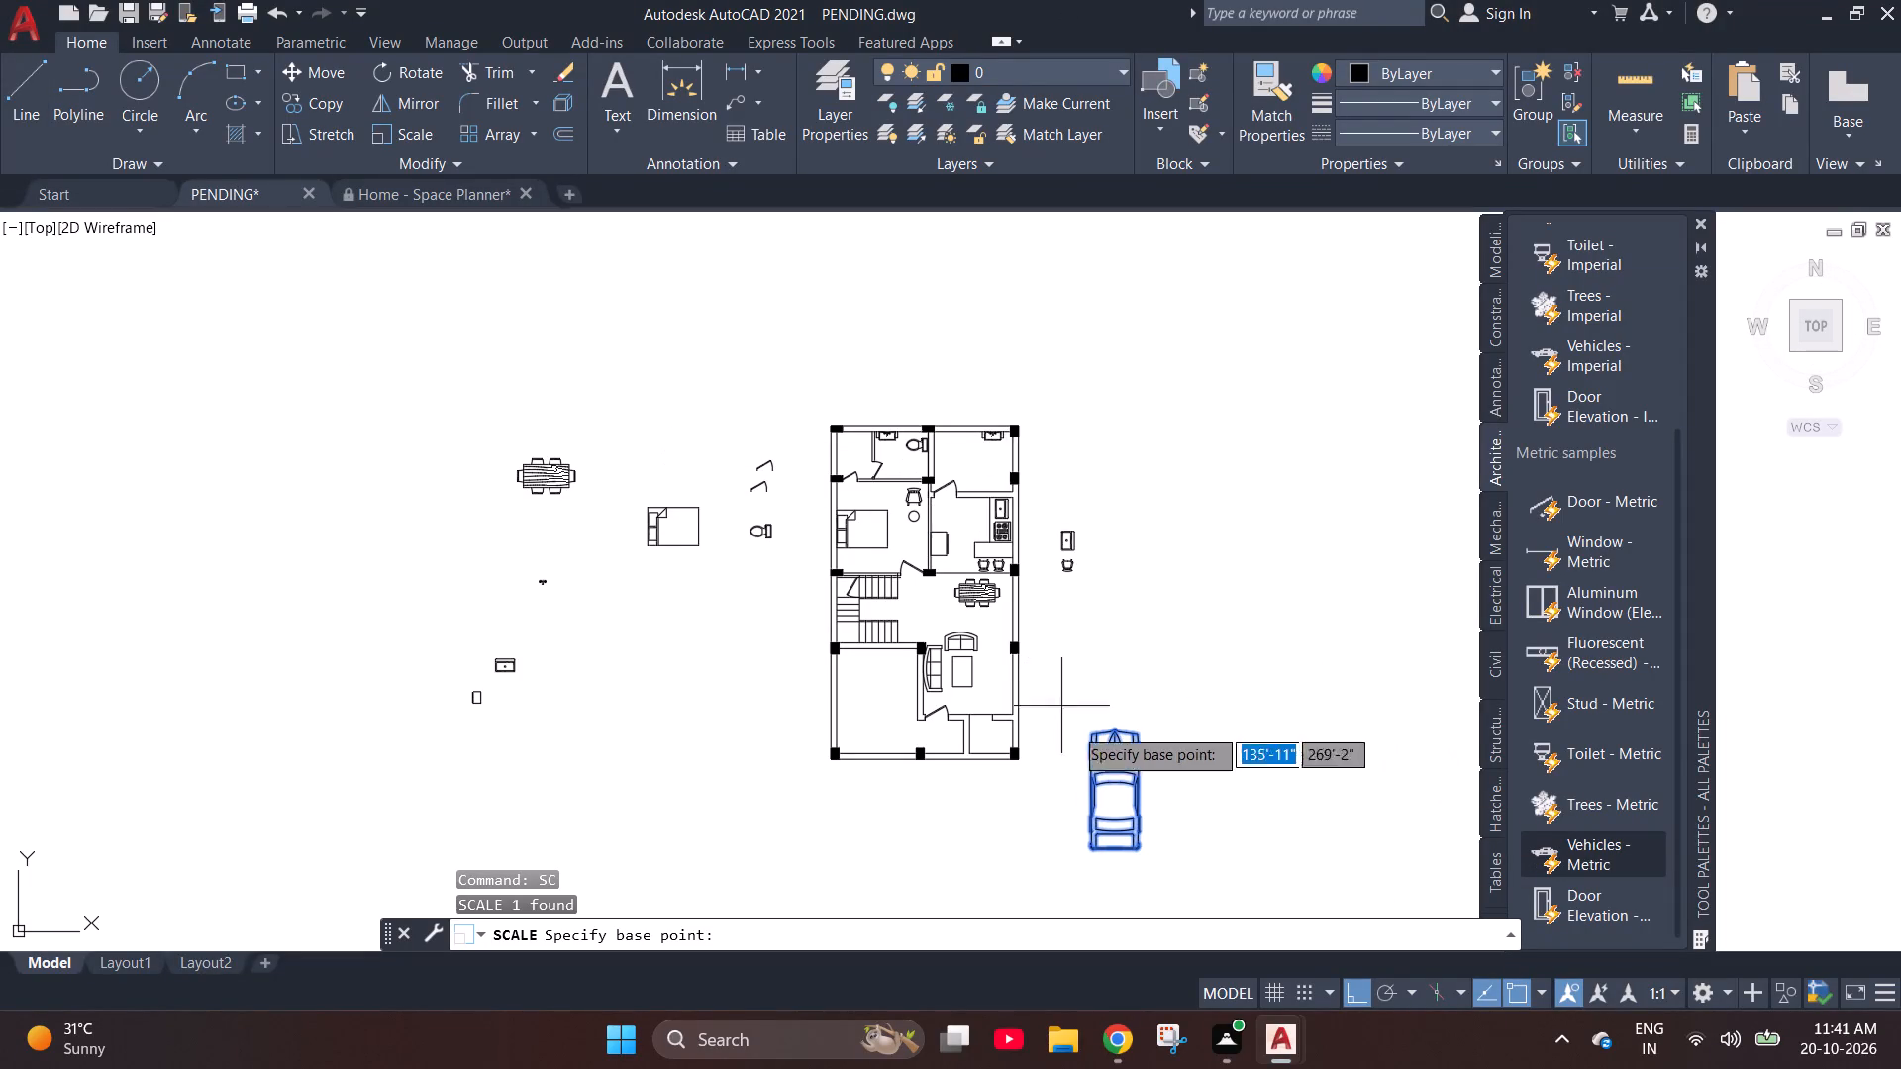
pyautogui.click(1093, 736)
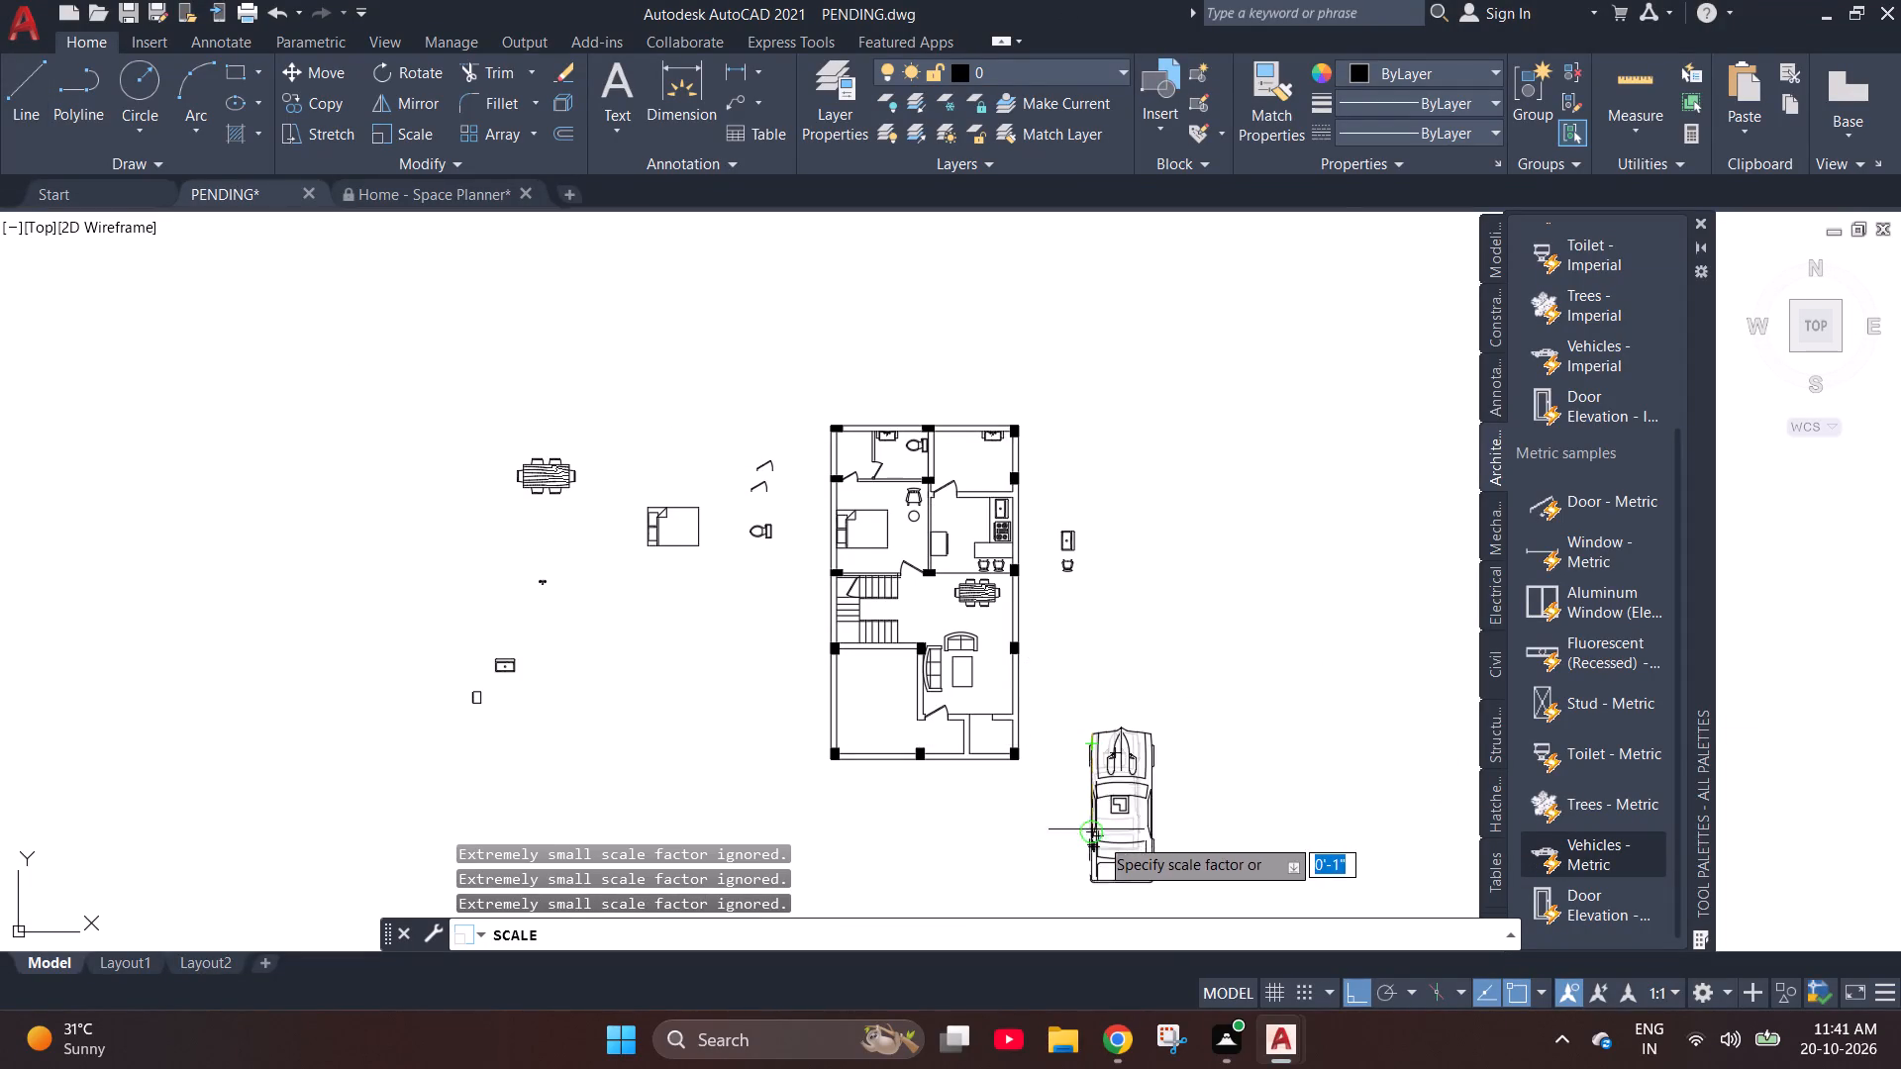
pyautogui.click(1094, 794)
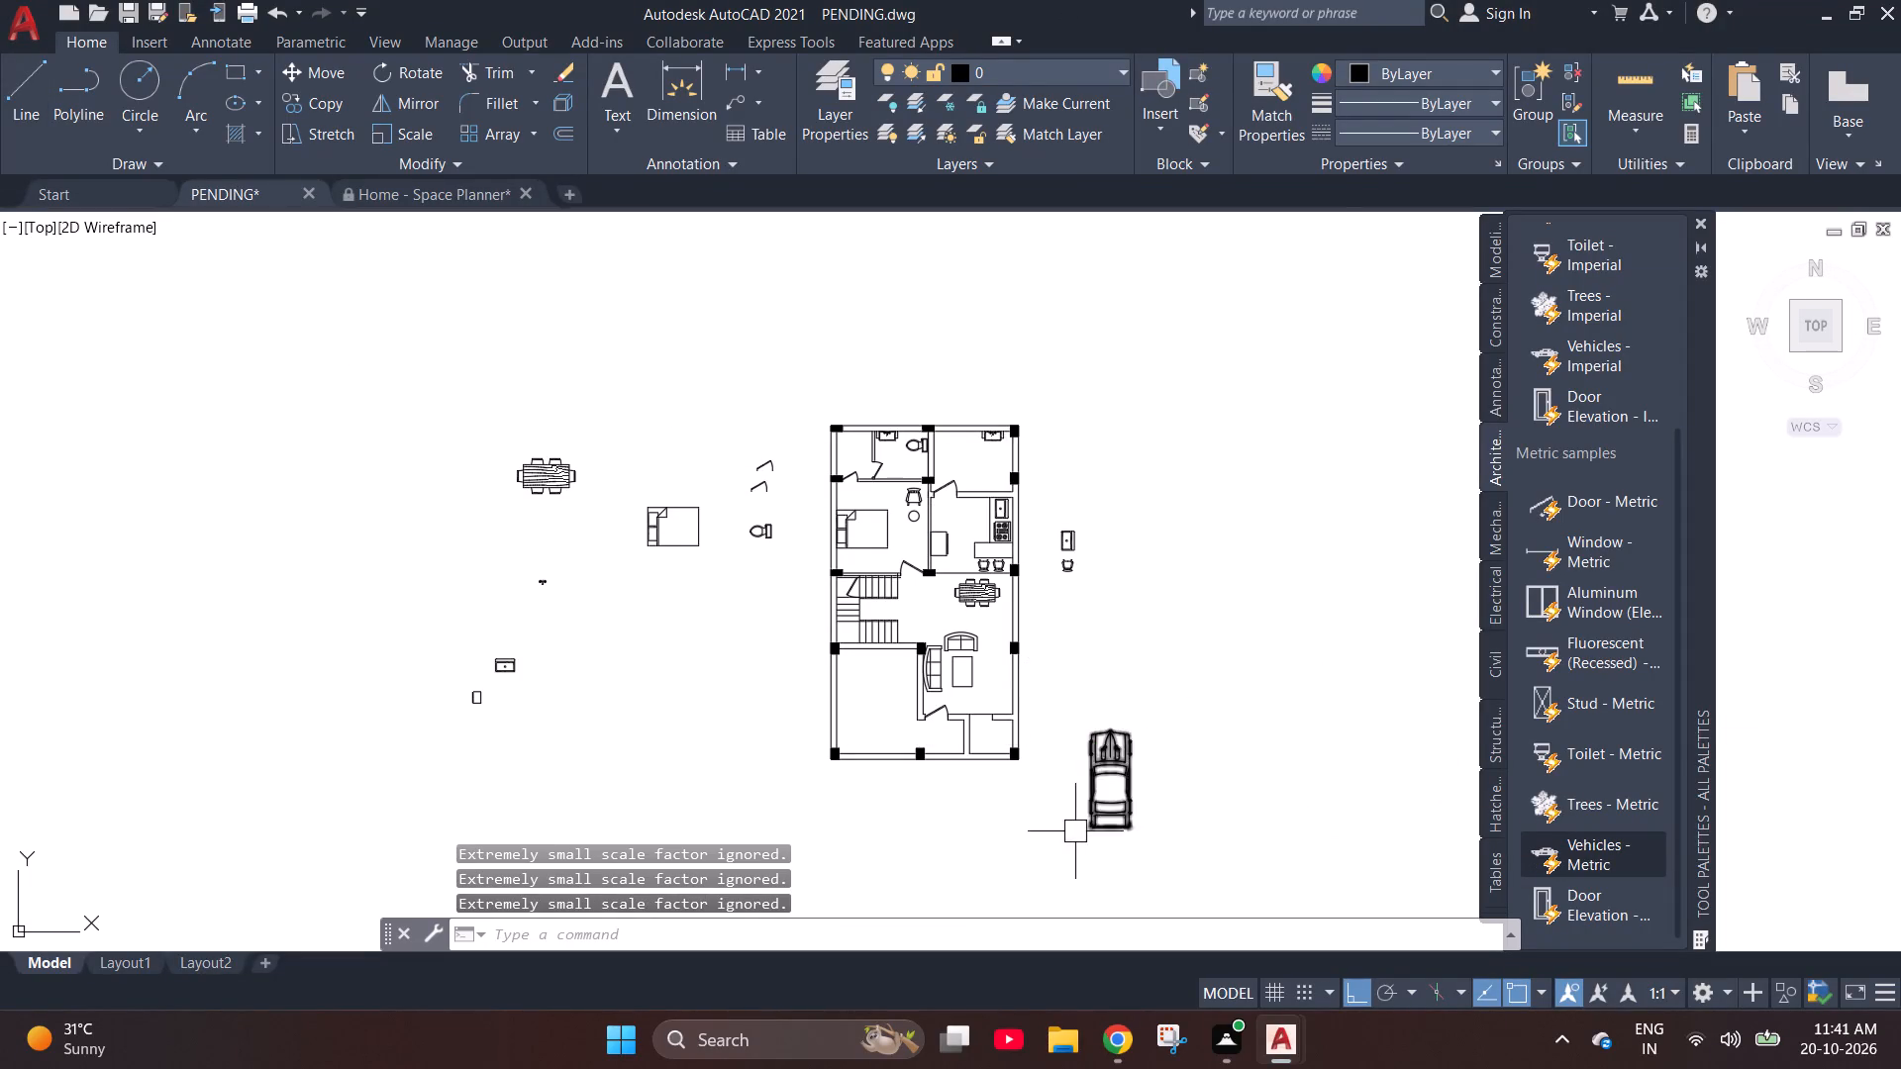
pyautogui.press('Escape')
# Scale the sports car down again from its front-left corner, to about two-thirds of its size.
pyautogui.scroll(1, 1135, 837)
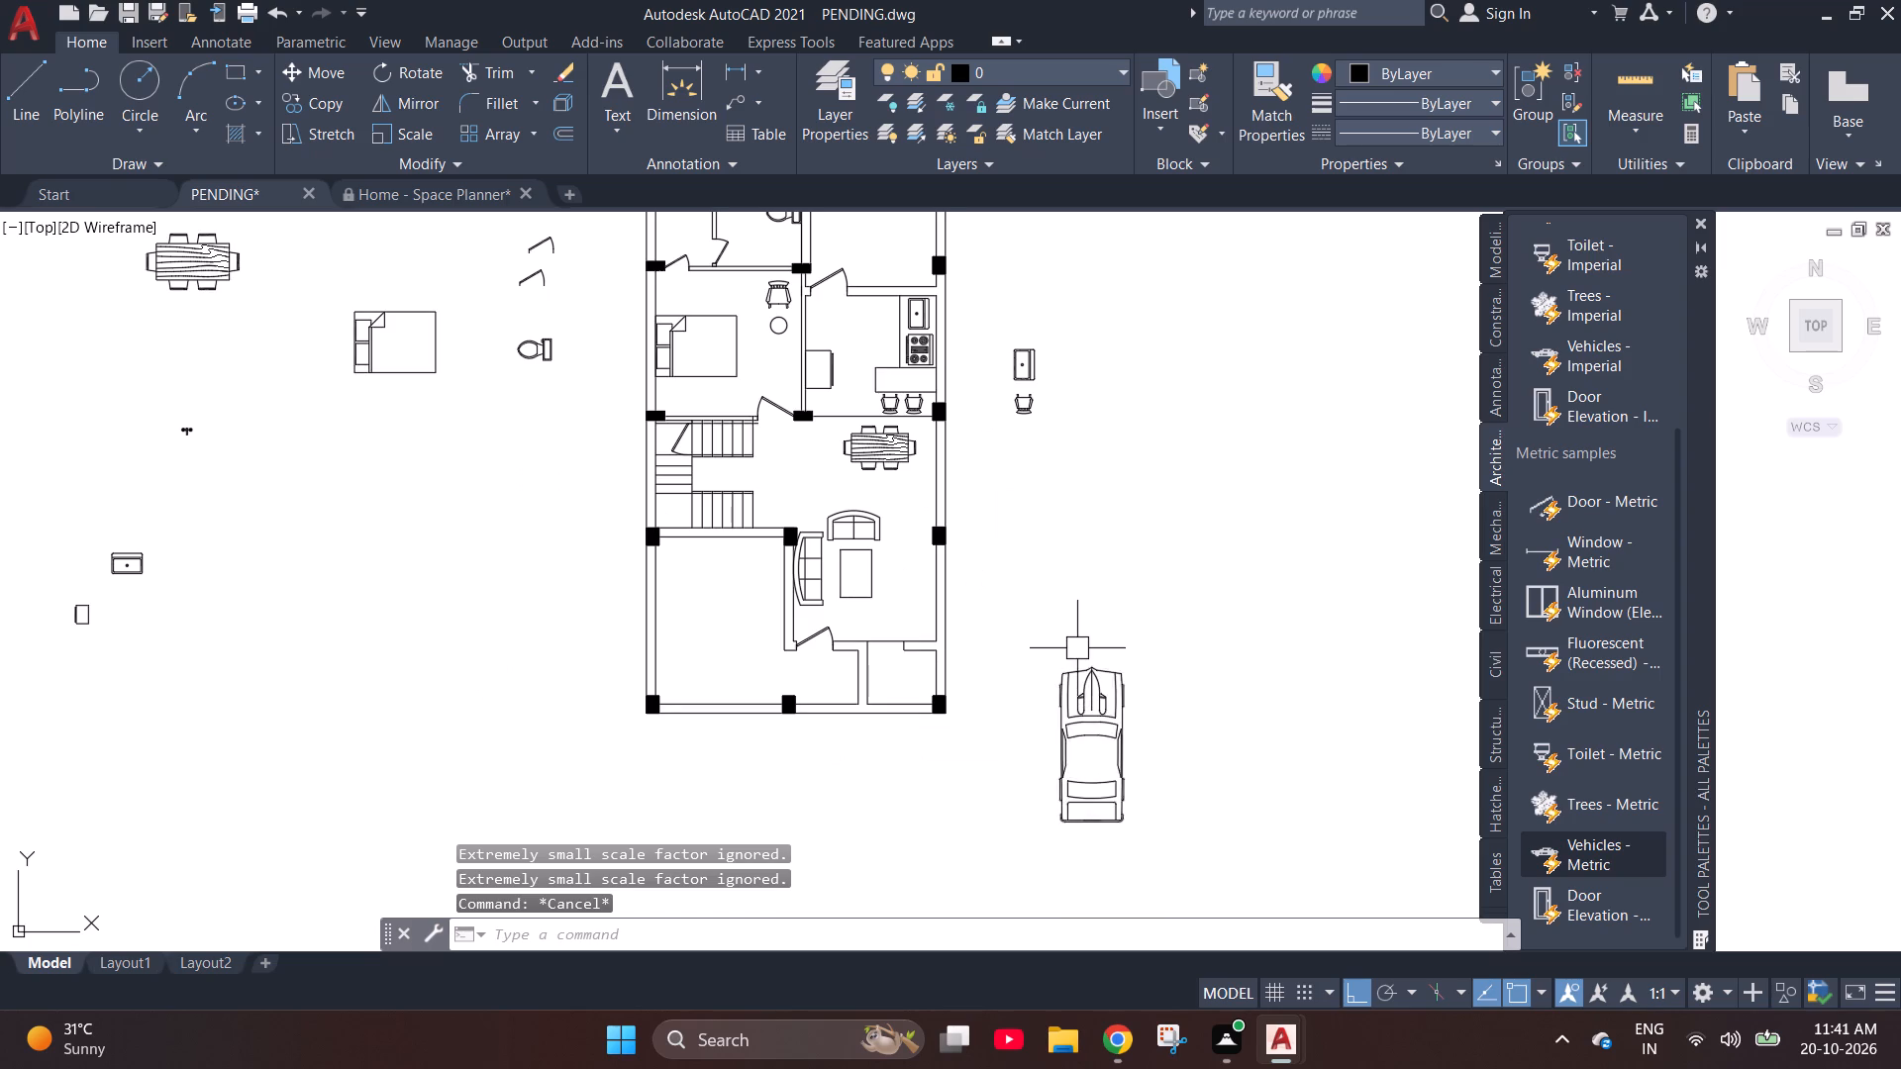
pyautogui.click(1077, 679)
pyautogui.write('sc')
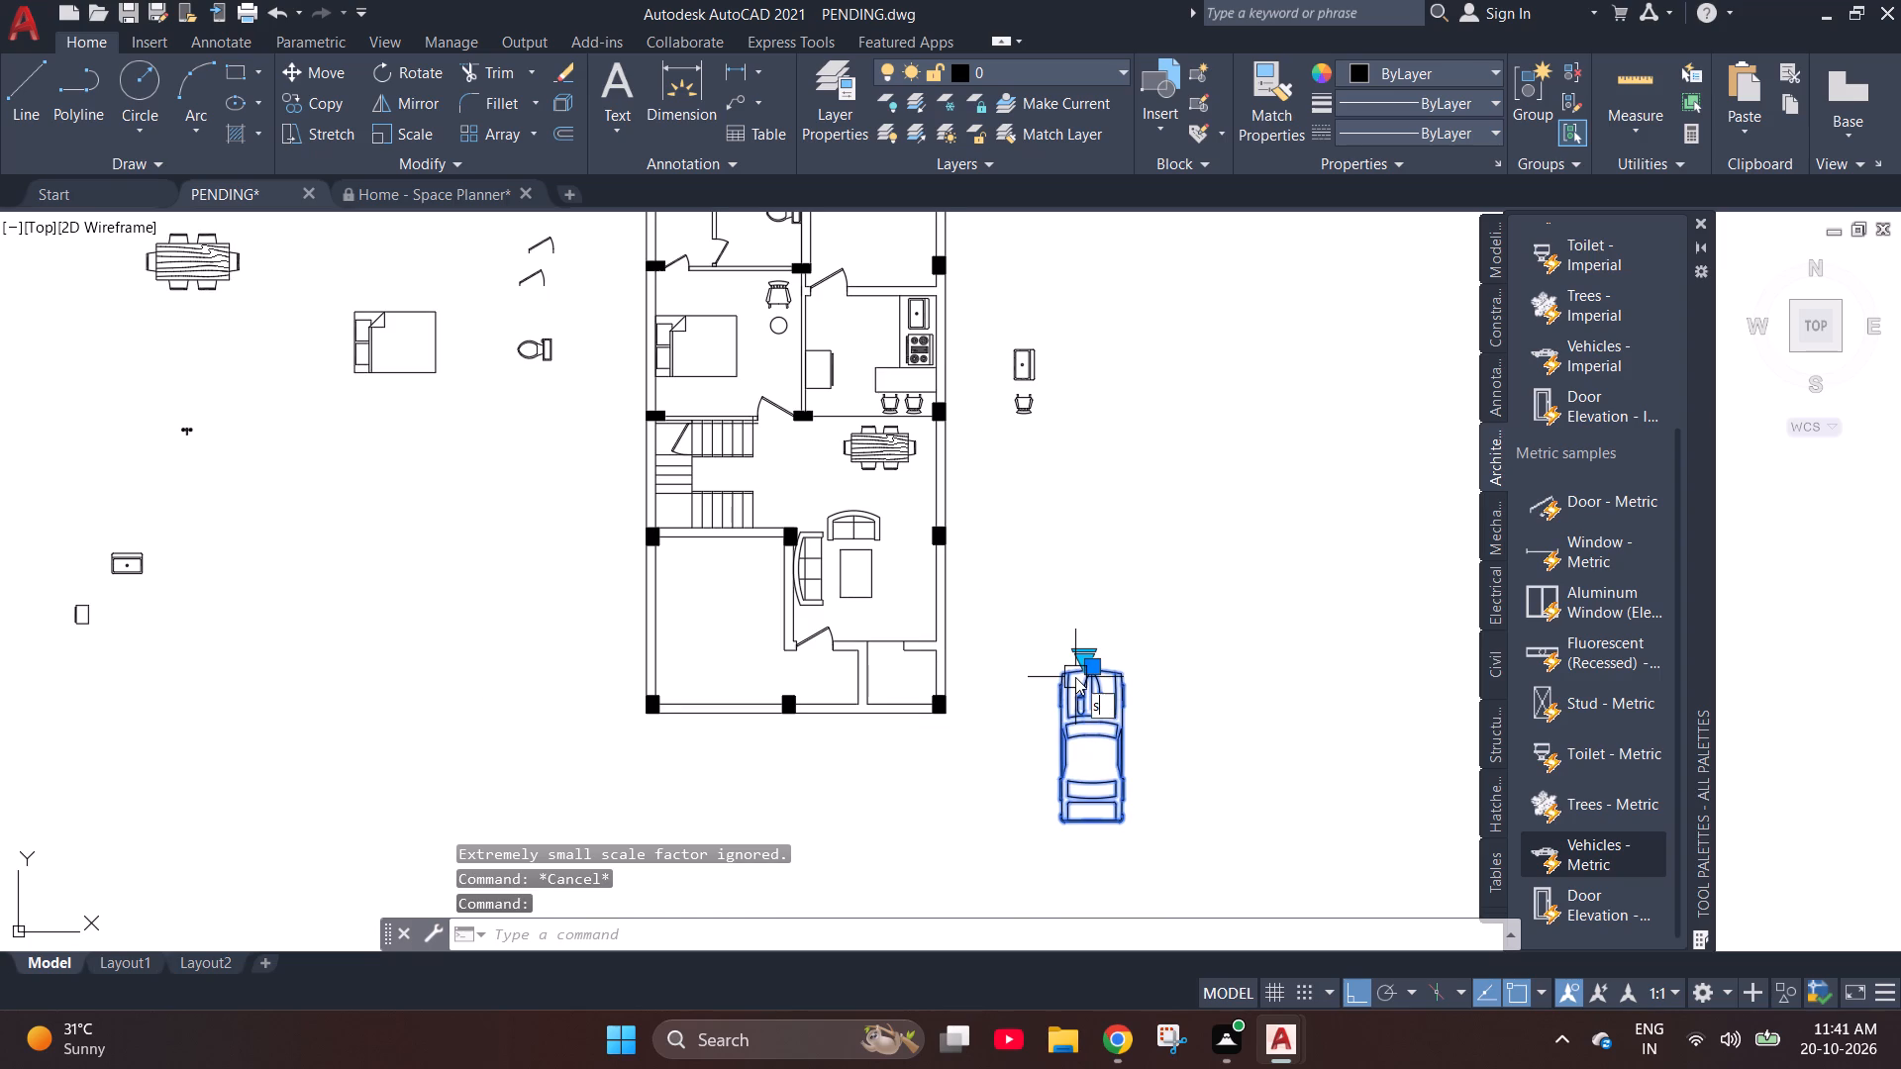
pyautogui.press('space')
pyautogui.scroll(1, 1061, 688)
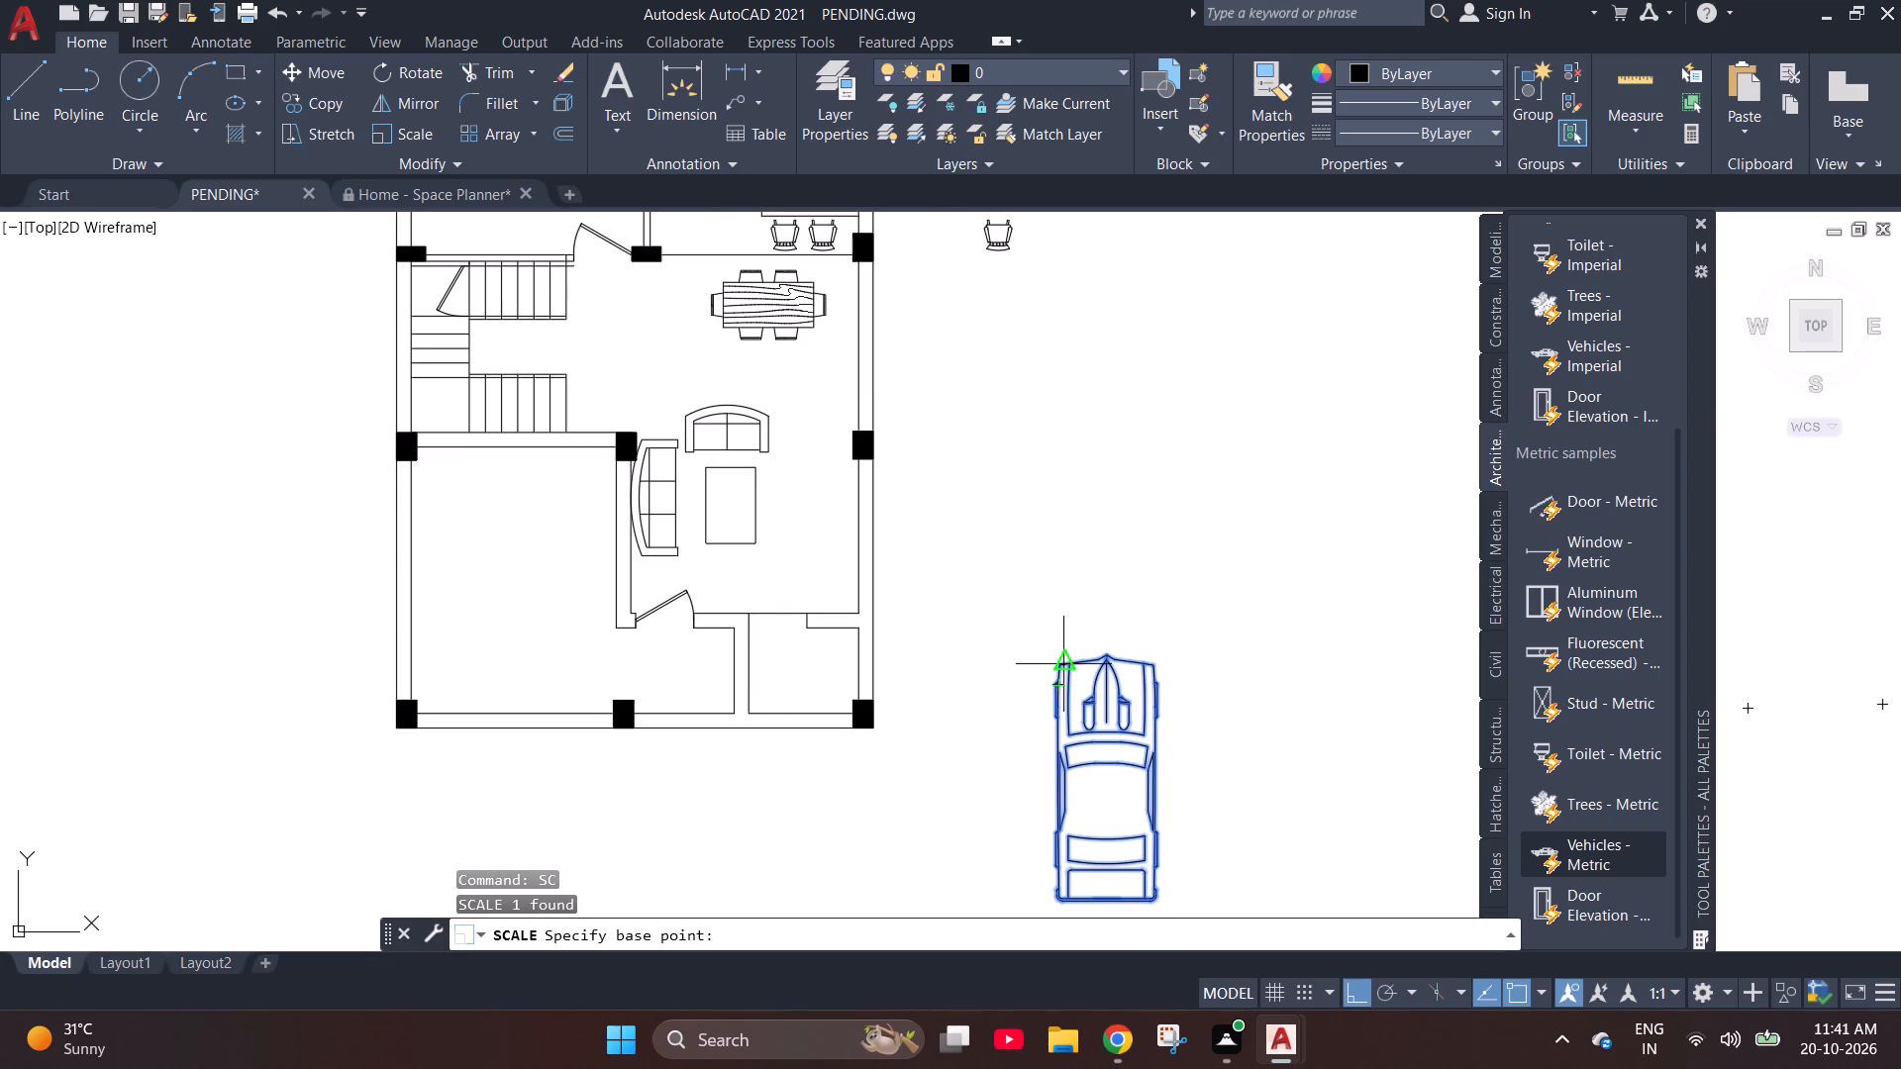
pyautogui.click(1059, 665)
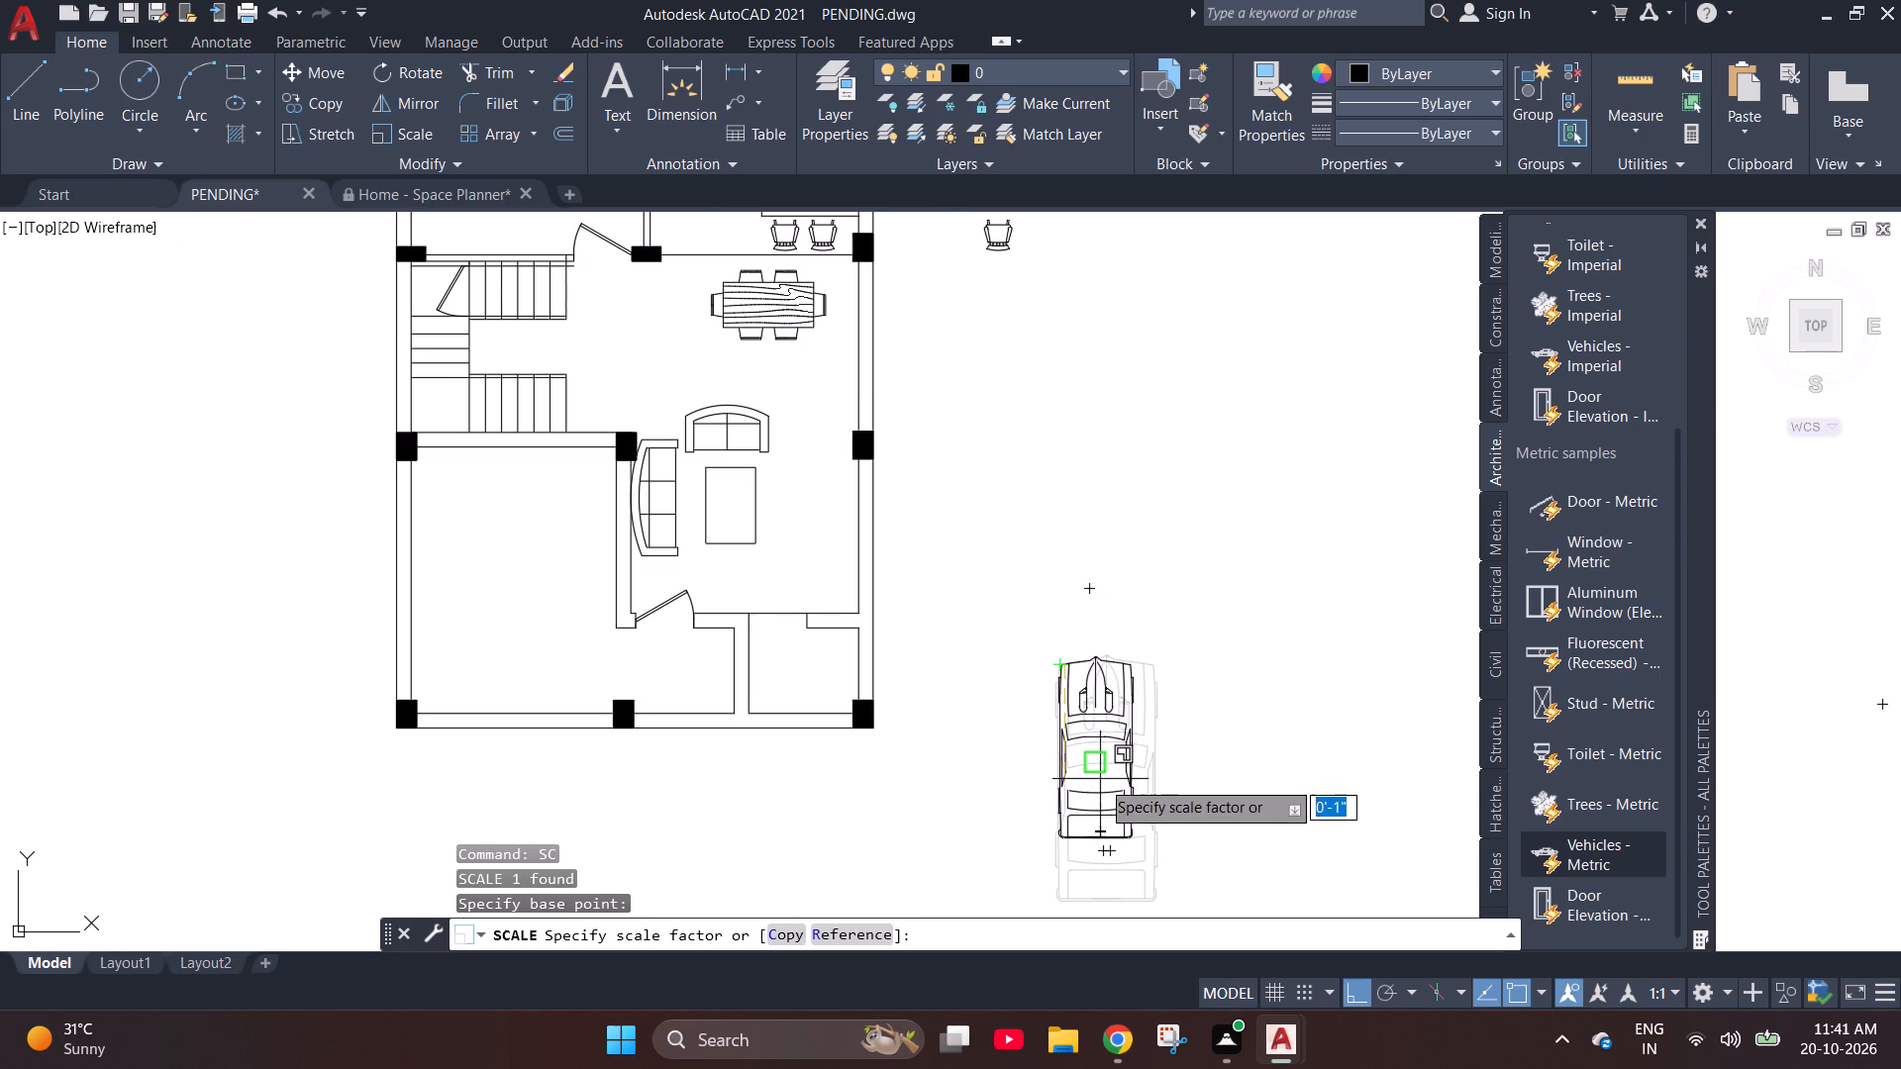
pyautogui.click(1101, 780)
pyautogui.press('Escape')
# Move the sports car into the empty room at the plan's lower left, near its left wall, with ortho off.
pyautogui.moveTo(1231, 843); pyautogui.dragTo(1221, 837)
pyautogui.click(961, 513)
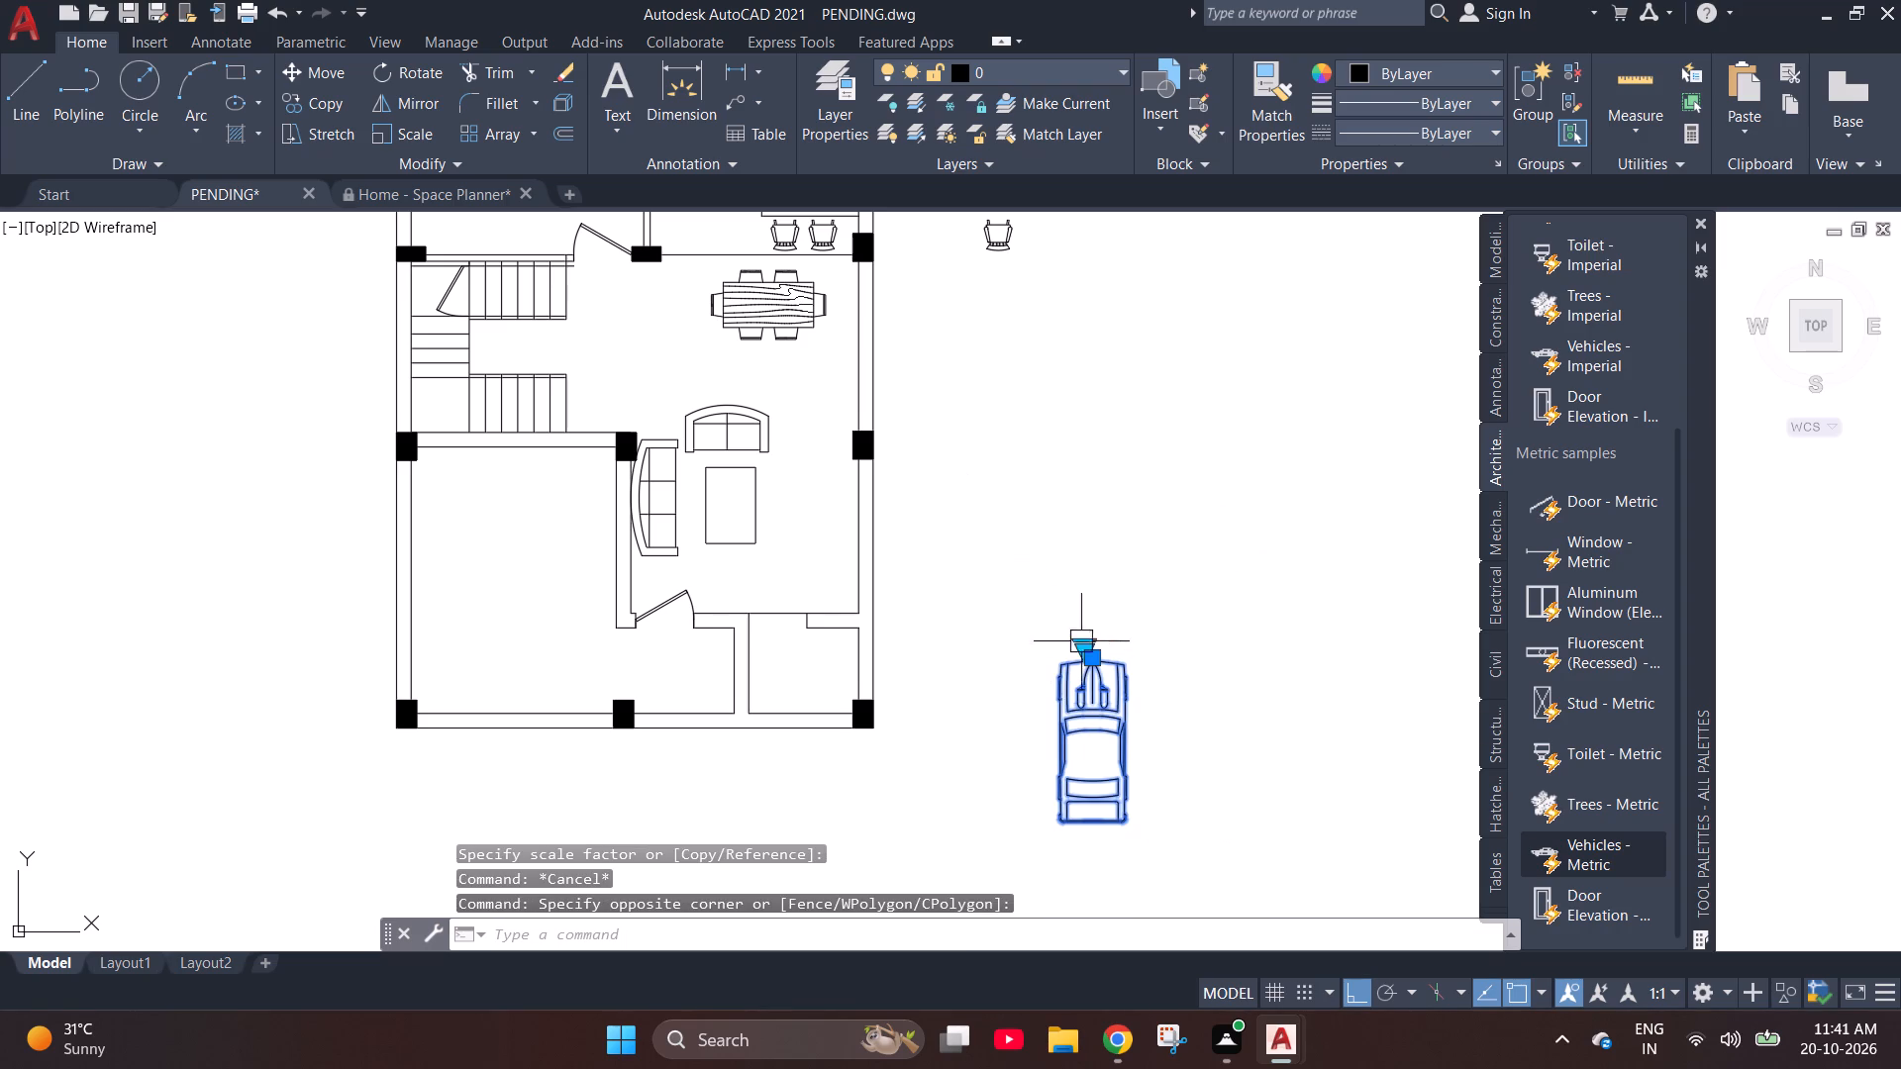
pyautogui.click(1092, 660)
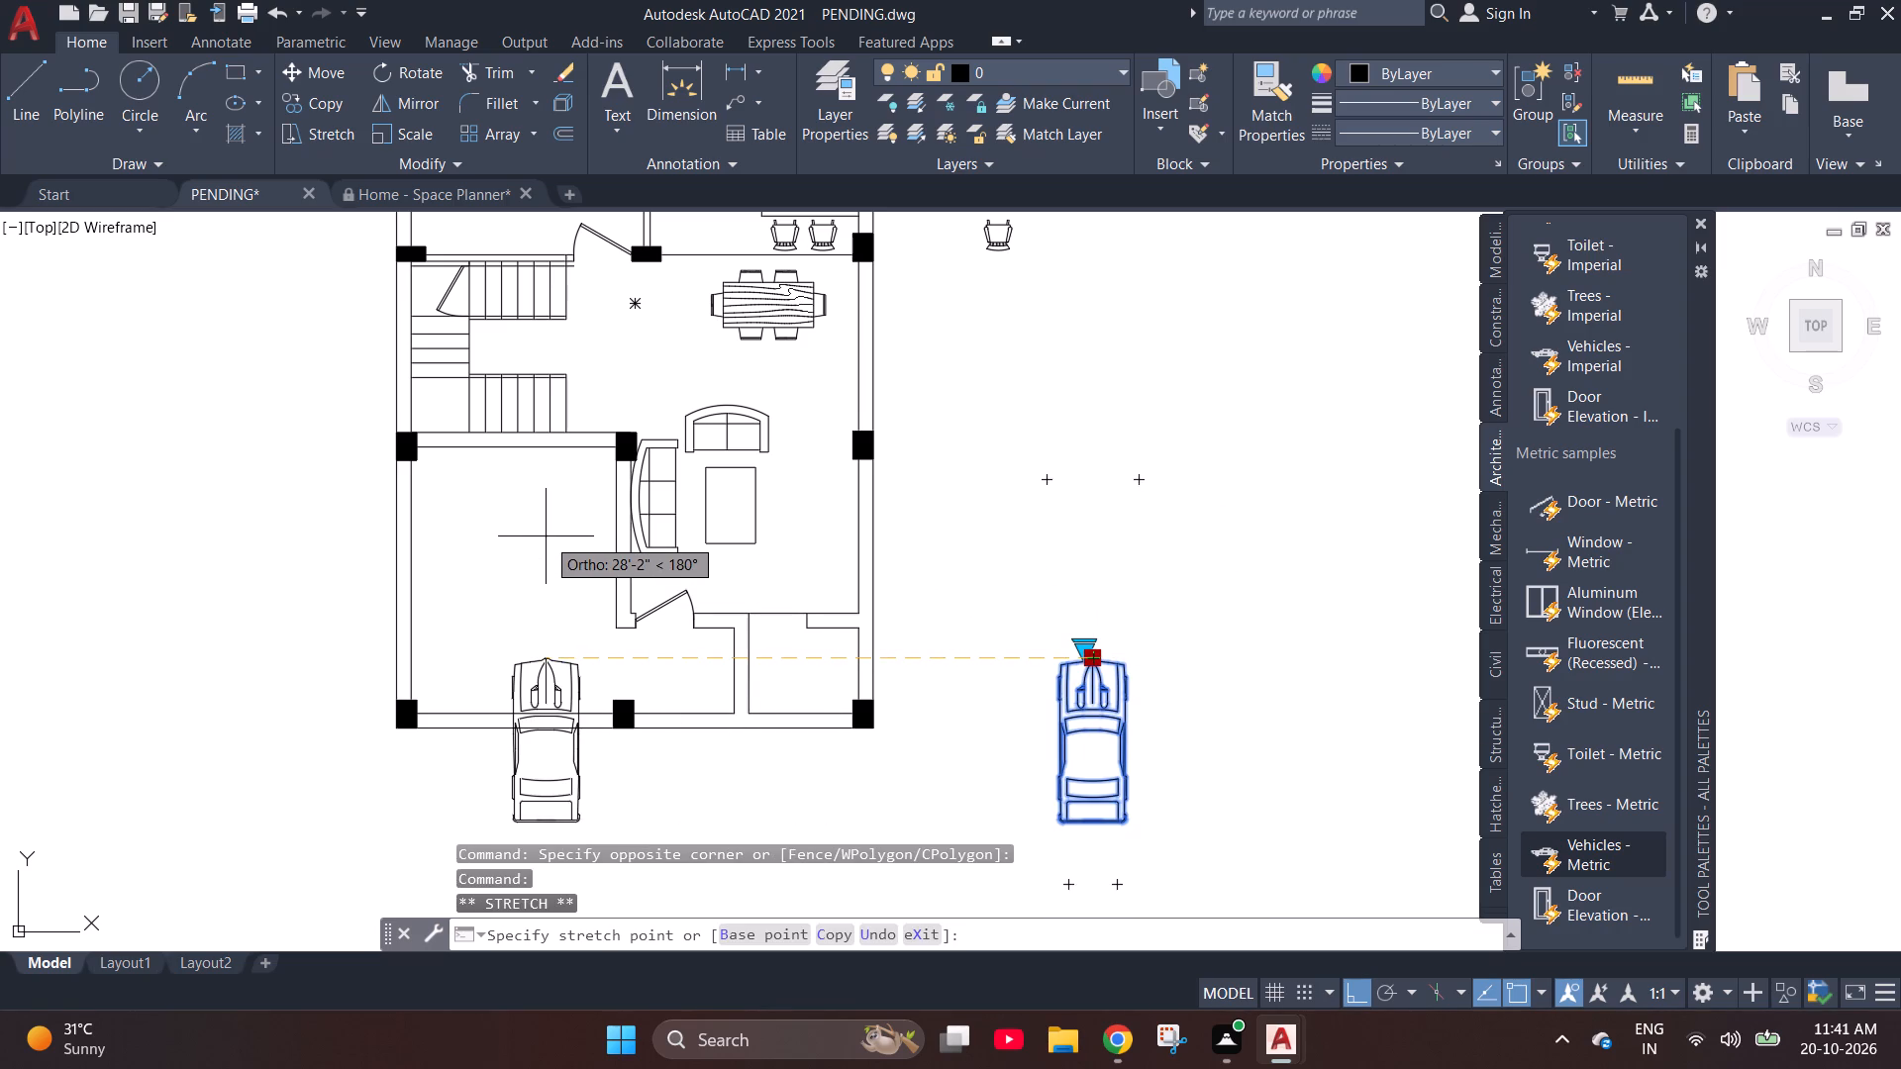
pyautogui.press('F8')
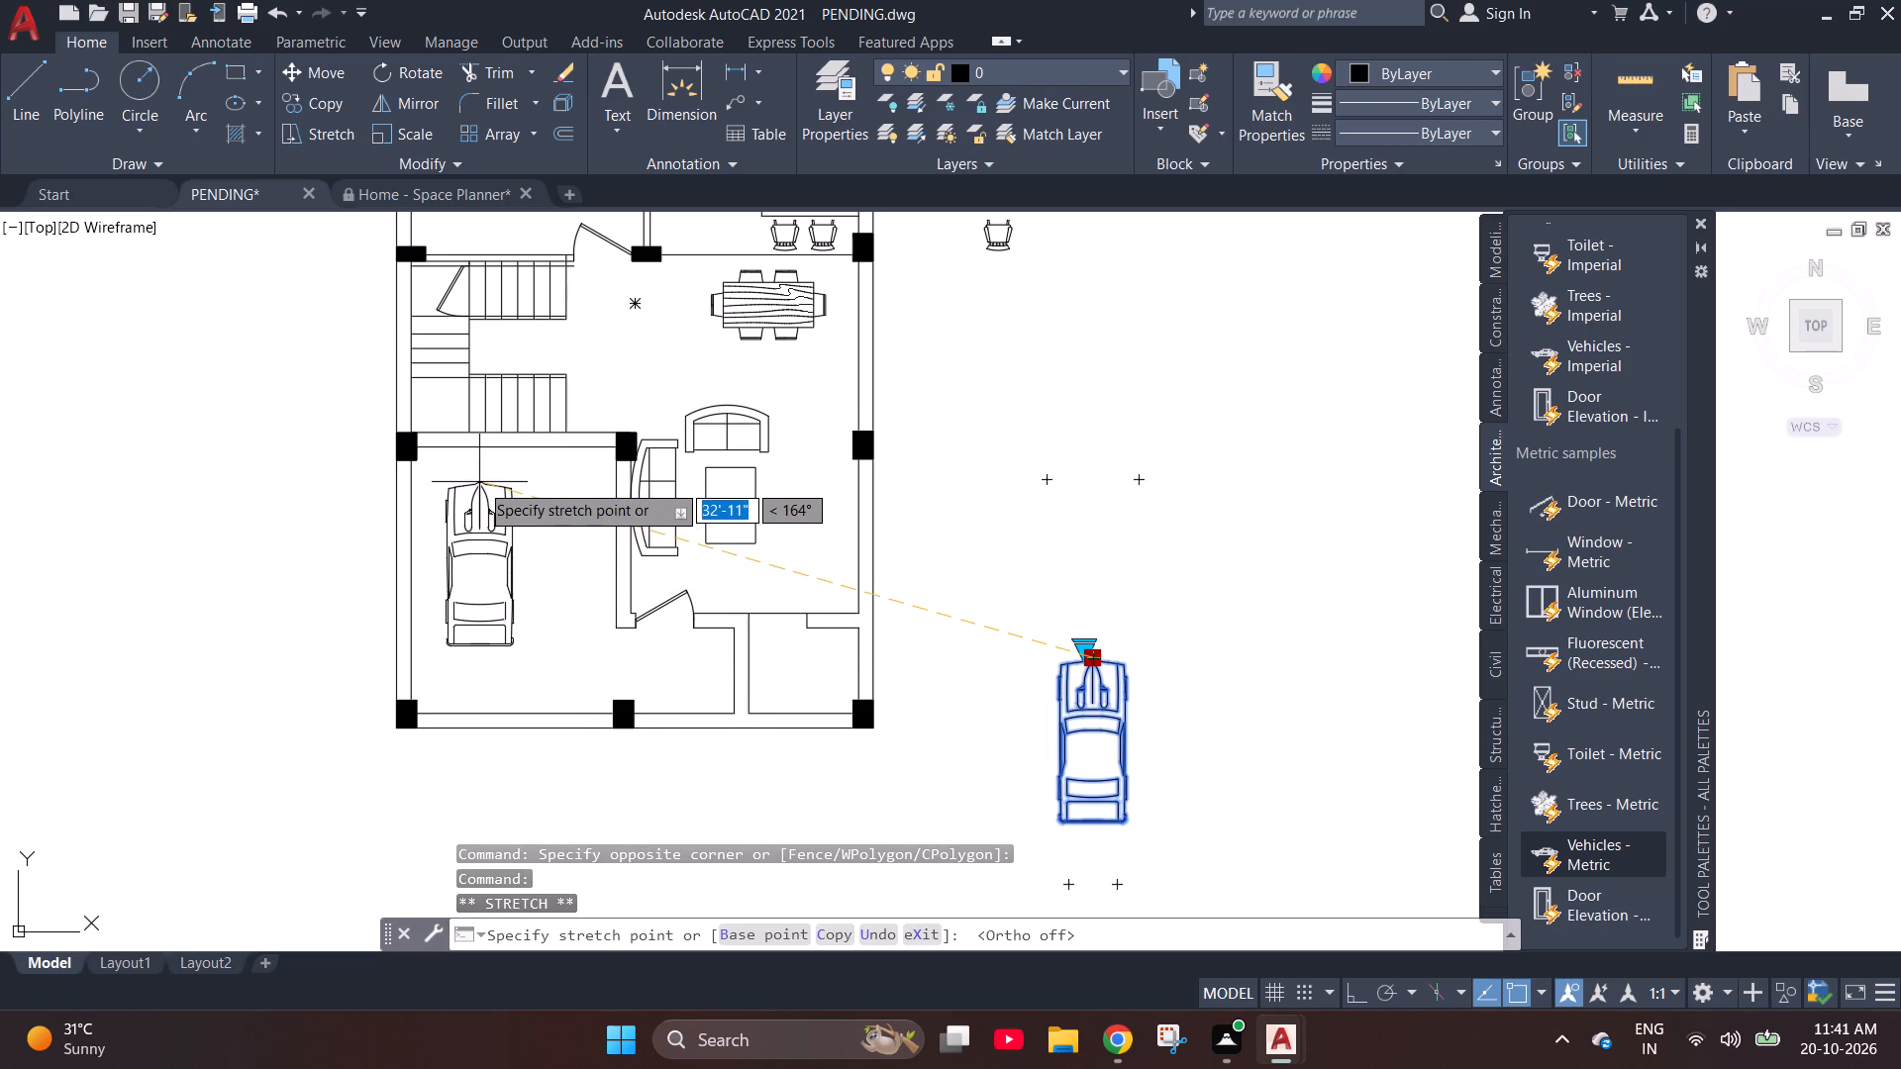
pyautogui.click(470, 502)
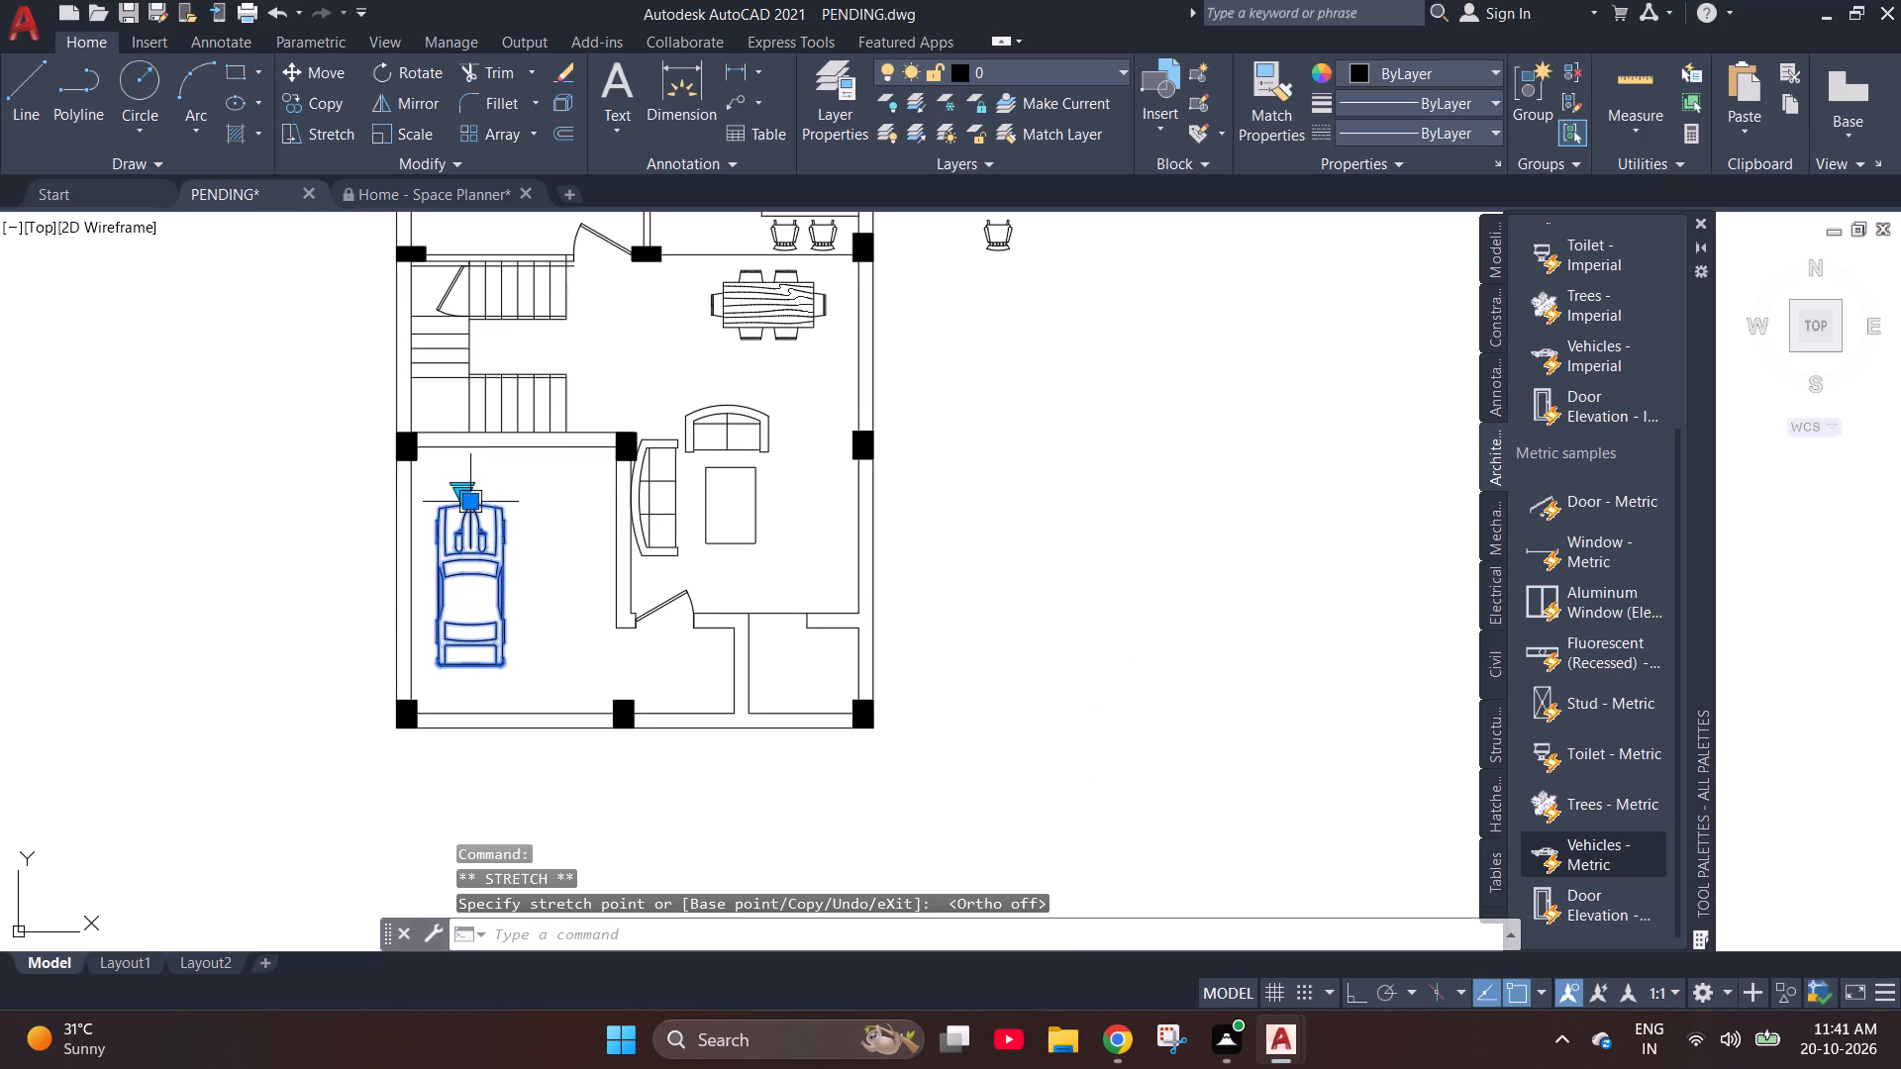
pyautogui.press('`')
pyautogui.press('Escape')
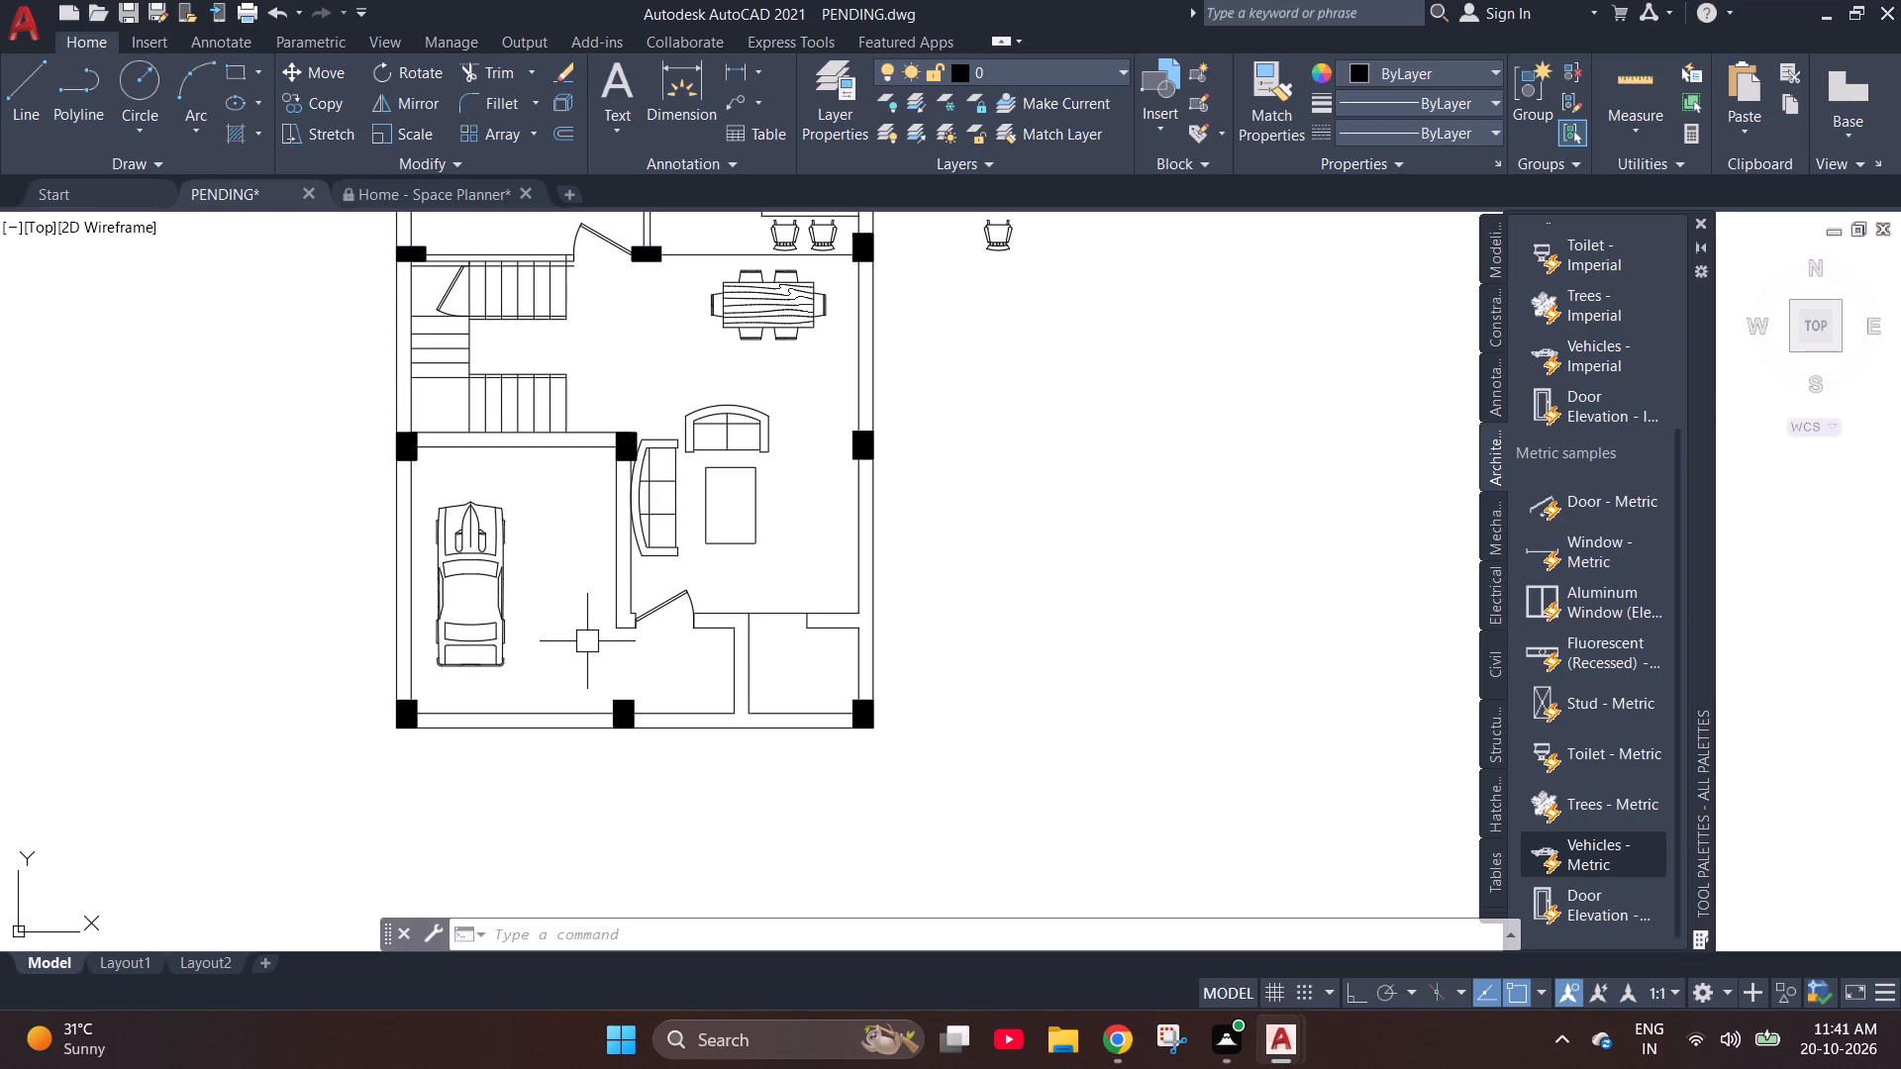
pyautogui.press('Escape')
# Draw a vertical rectangle 9" wide and about 11'-5" long outside the plan, to the right of the living area.
pyautogui.write('rec')
pyautogui.press('space')
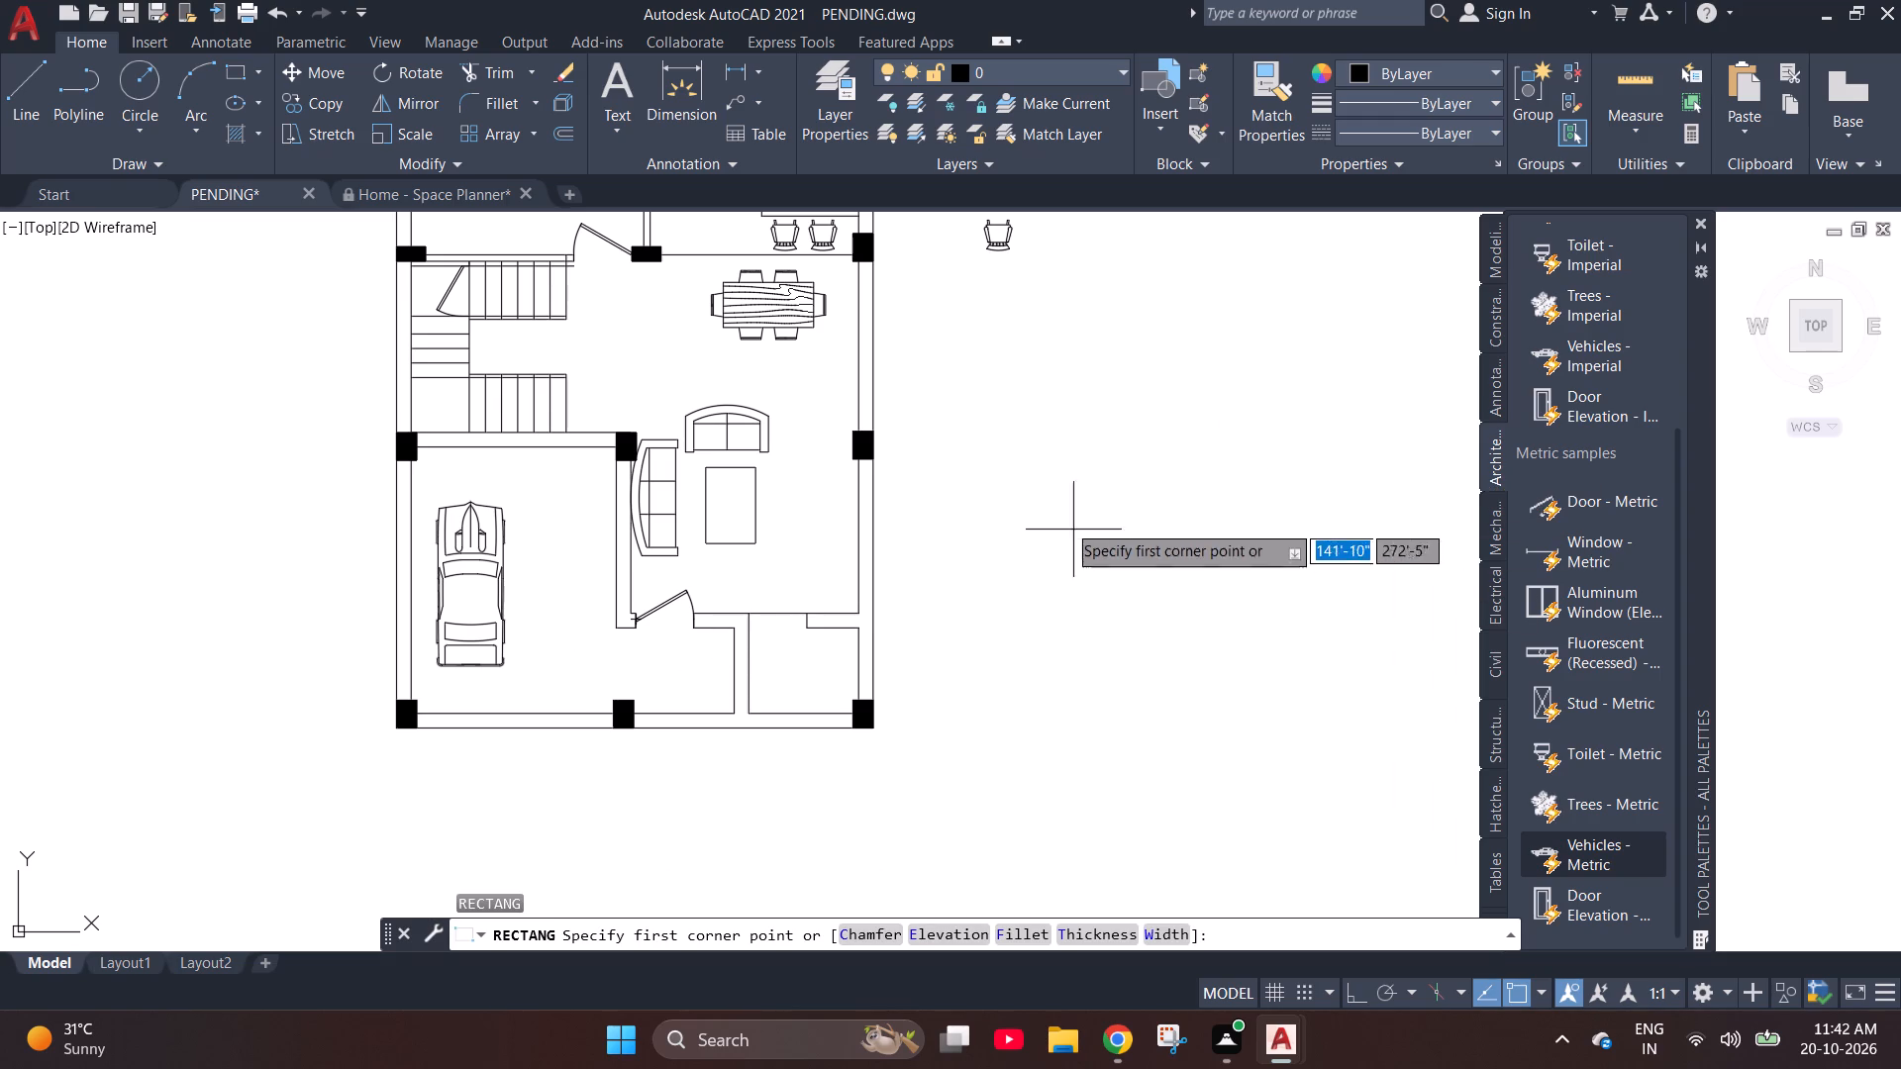
pyautogui.click(960, 397)
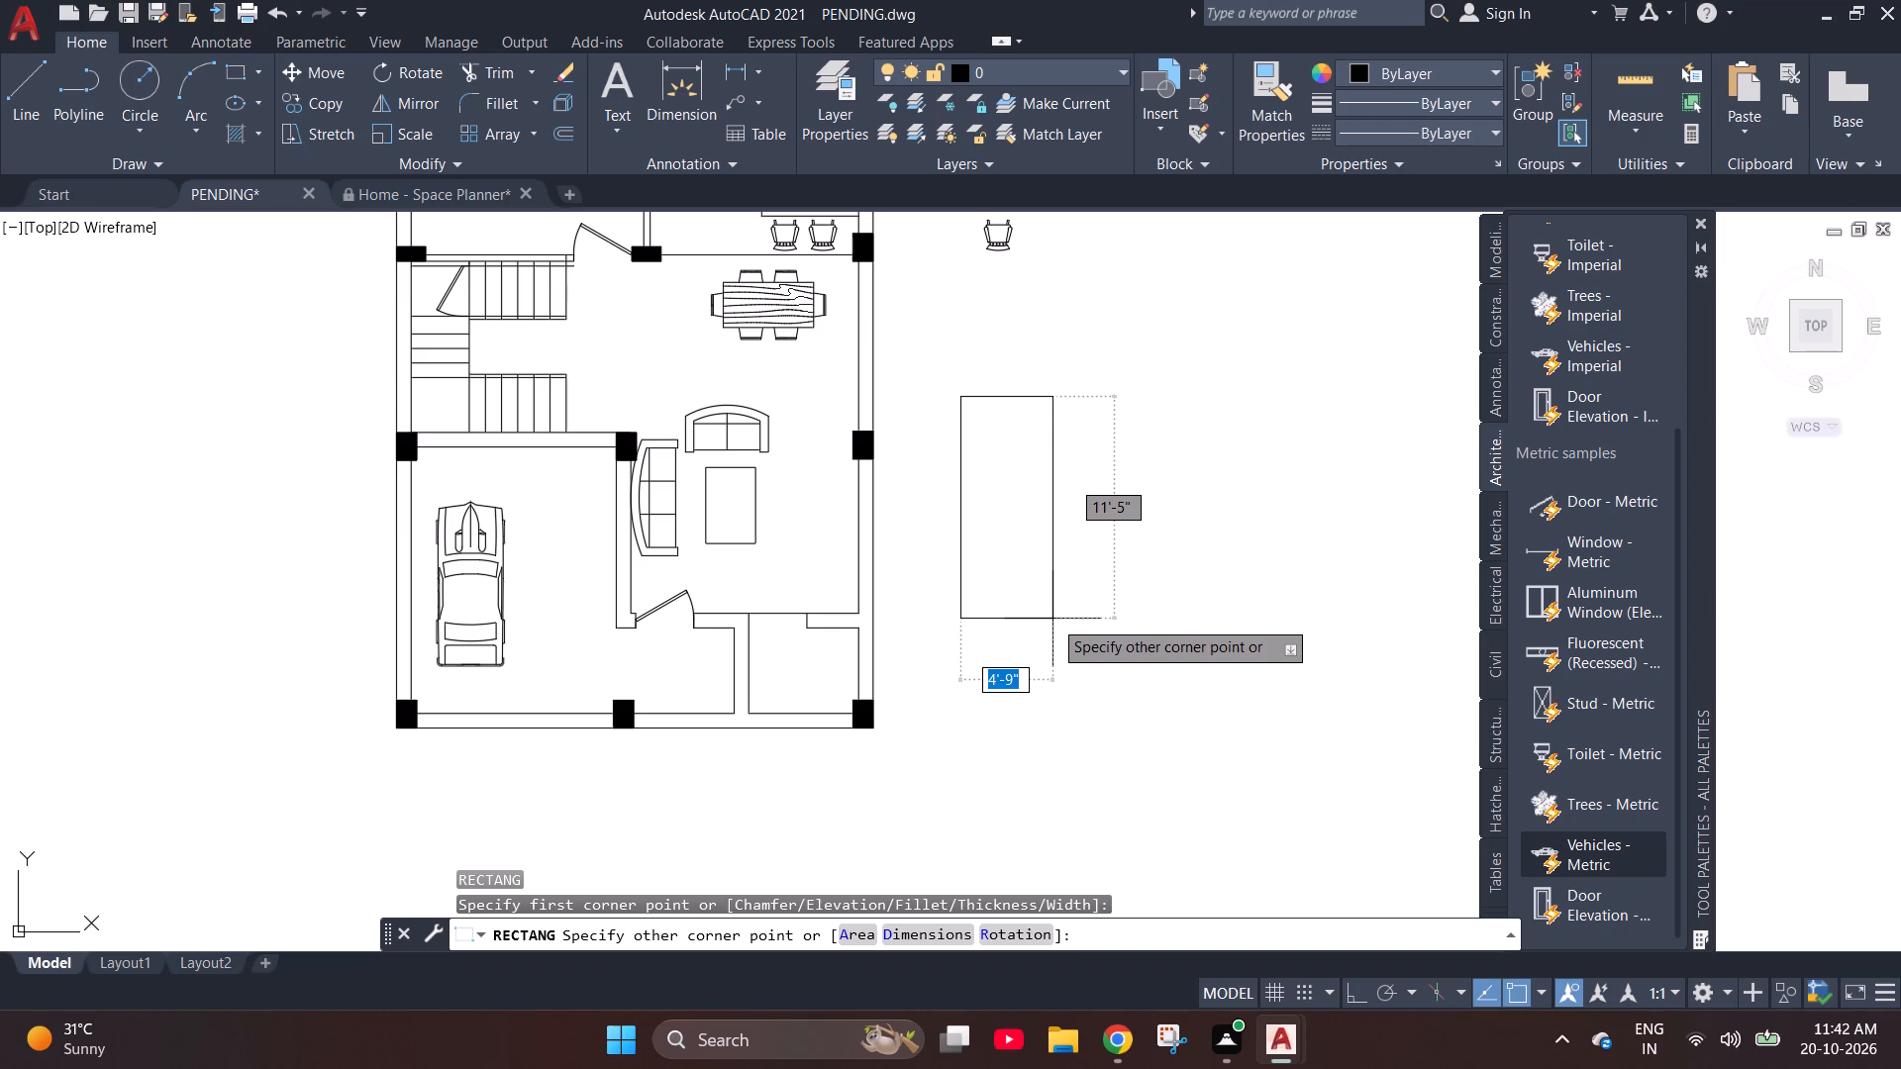
pyautogui.write('9"')
pyautogui.press('Return')
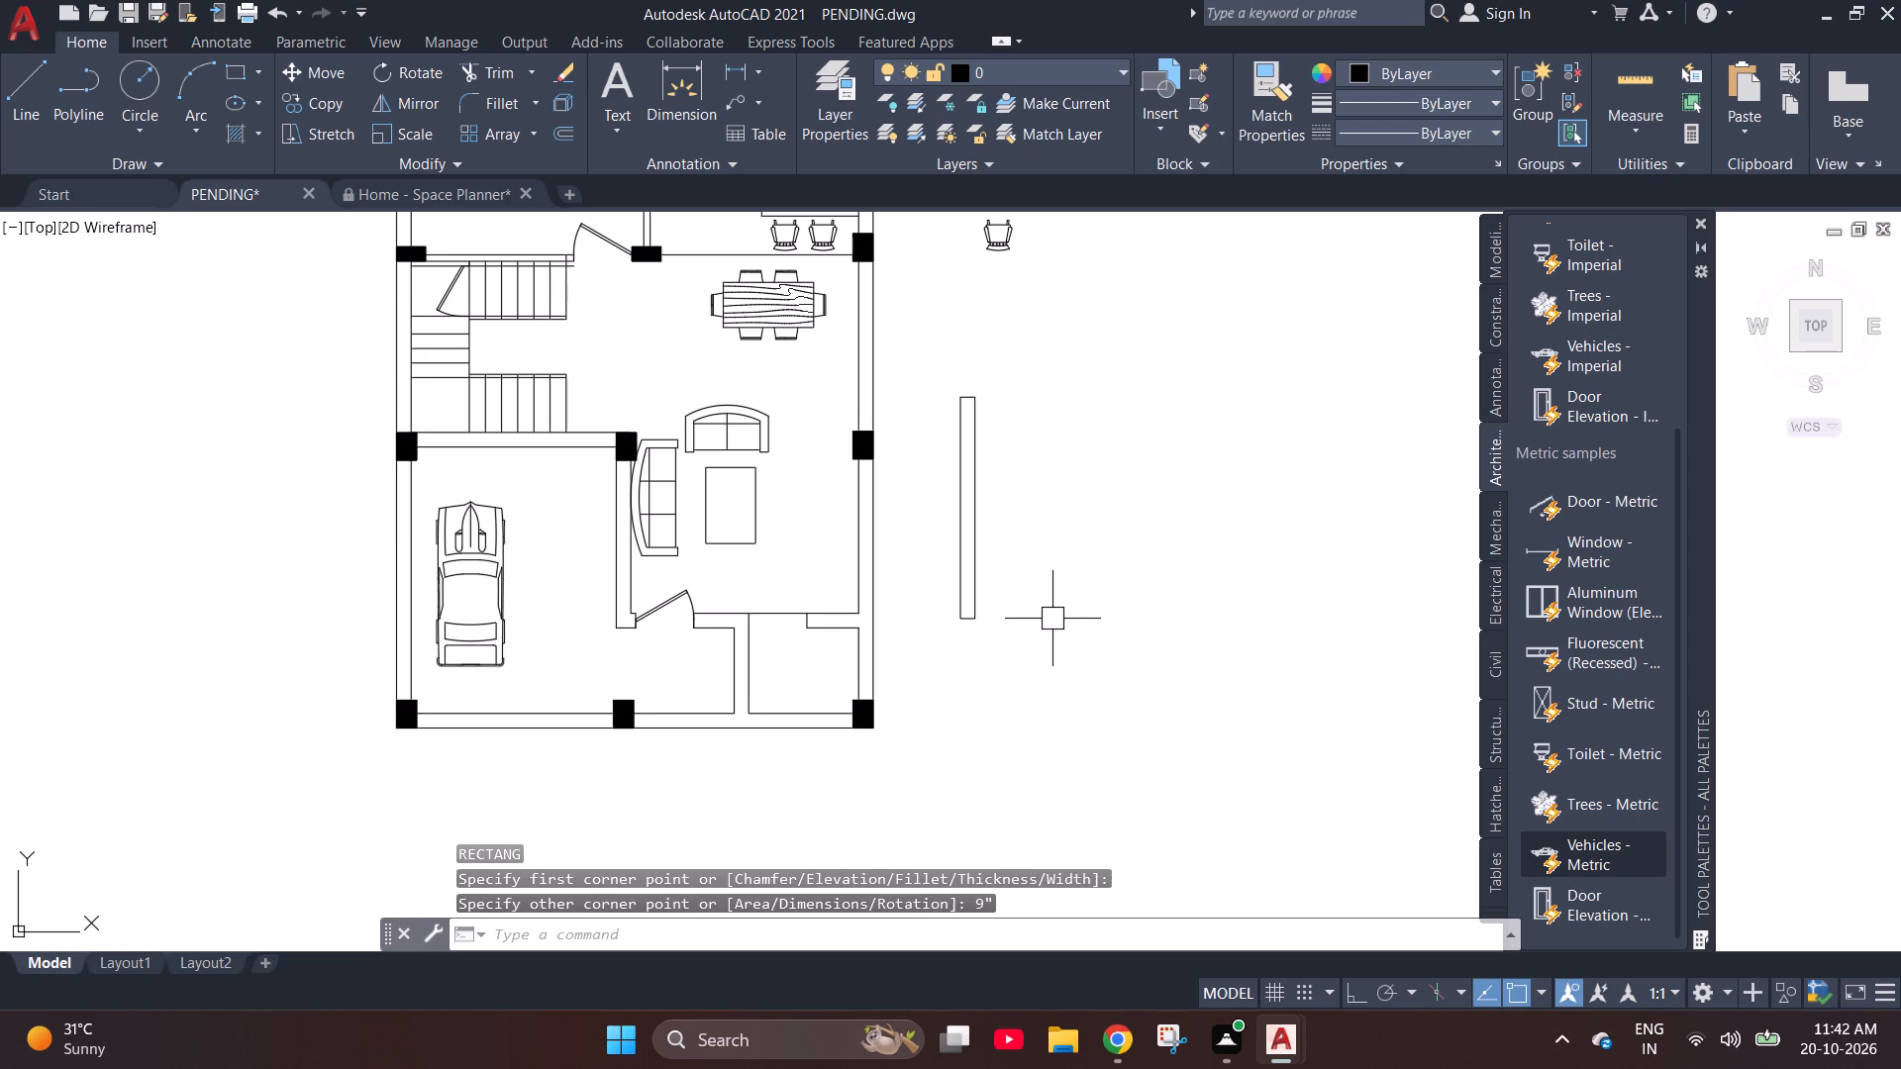
pyautogui.press('3')
pyautogui.press('Escape')
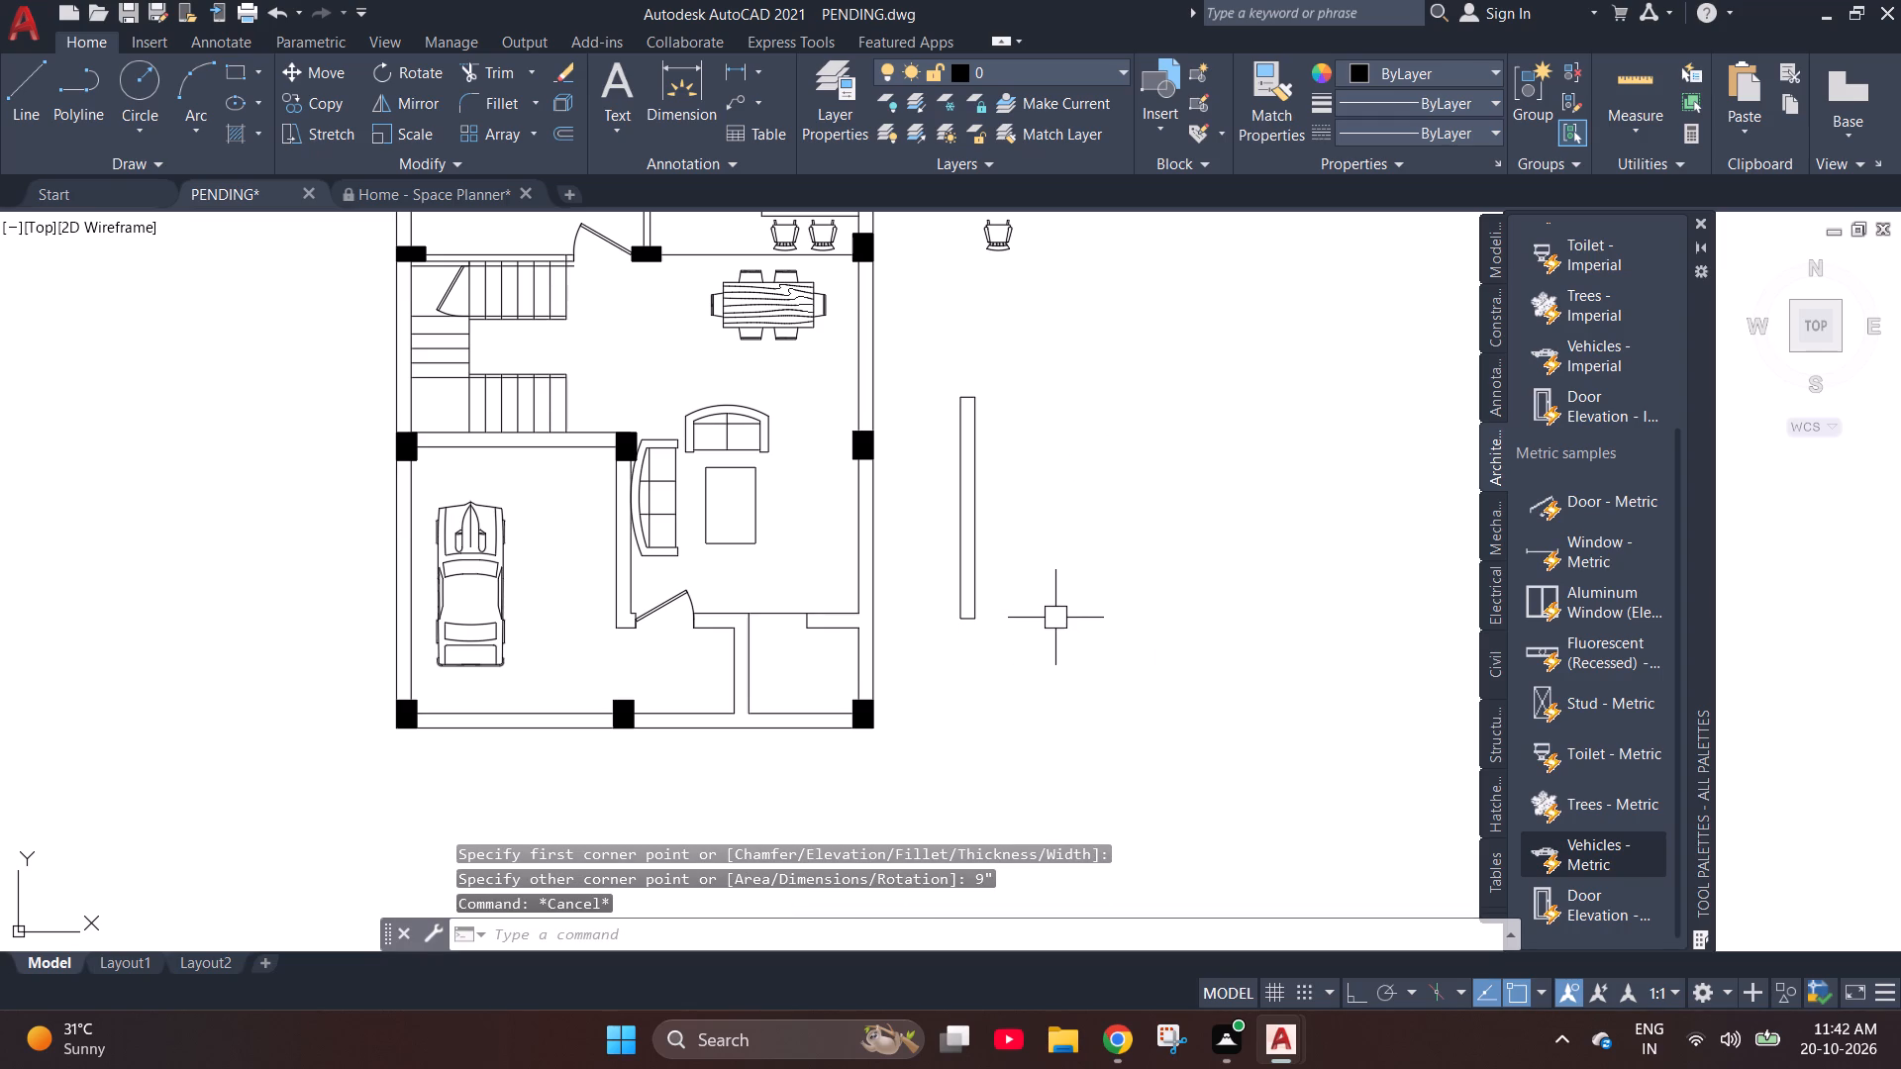
# Delete the long narrow rectangle outside the plan, beside the living area.
pyautogui.click(1055, 618)
pyautogui.click(925, 350)
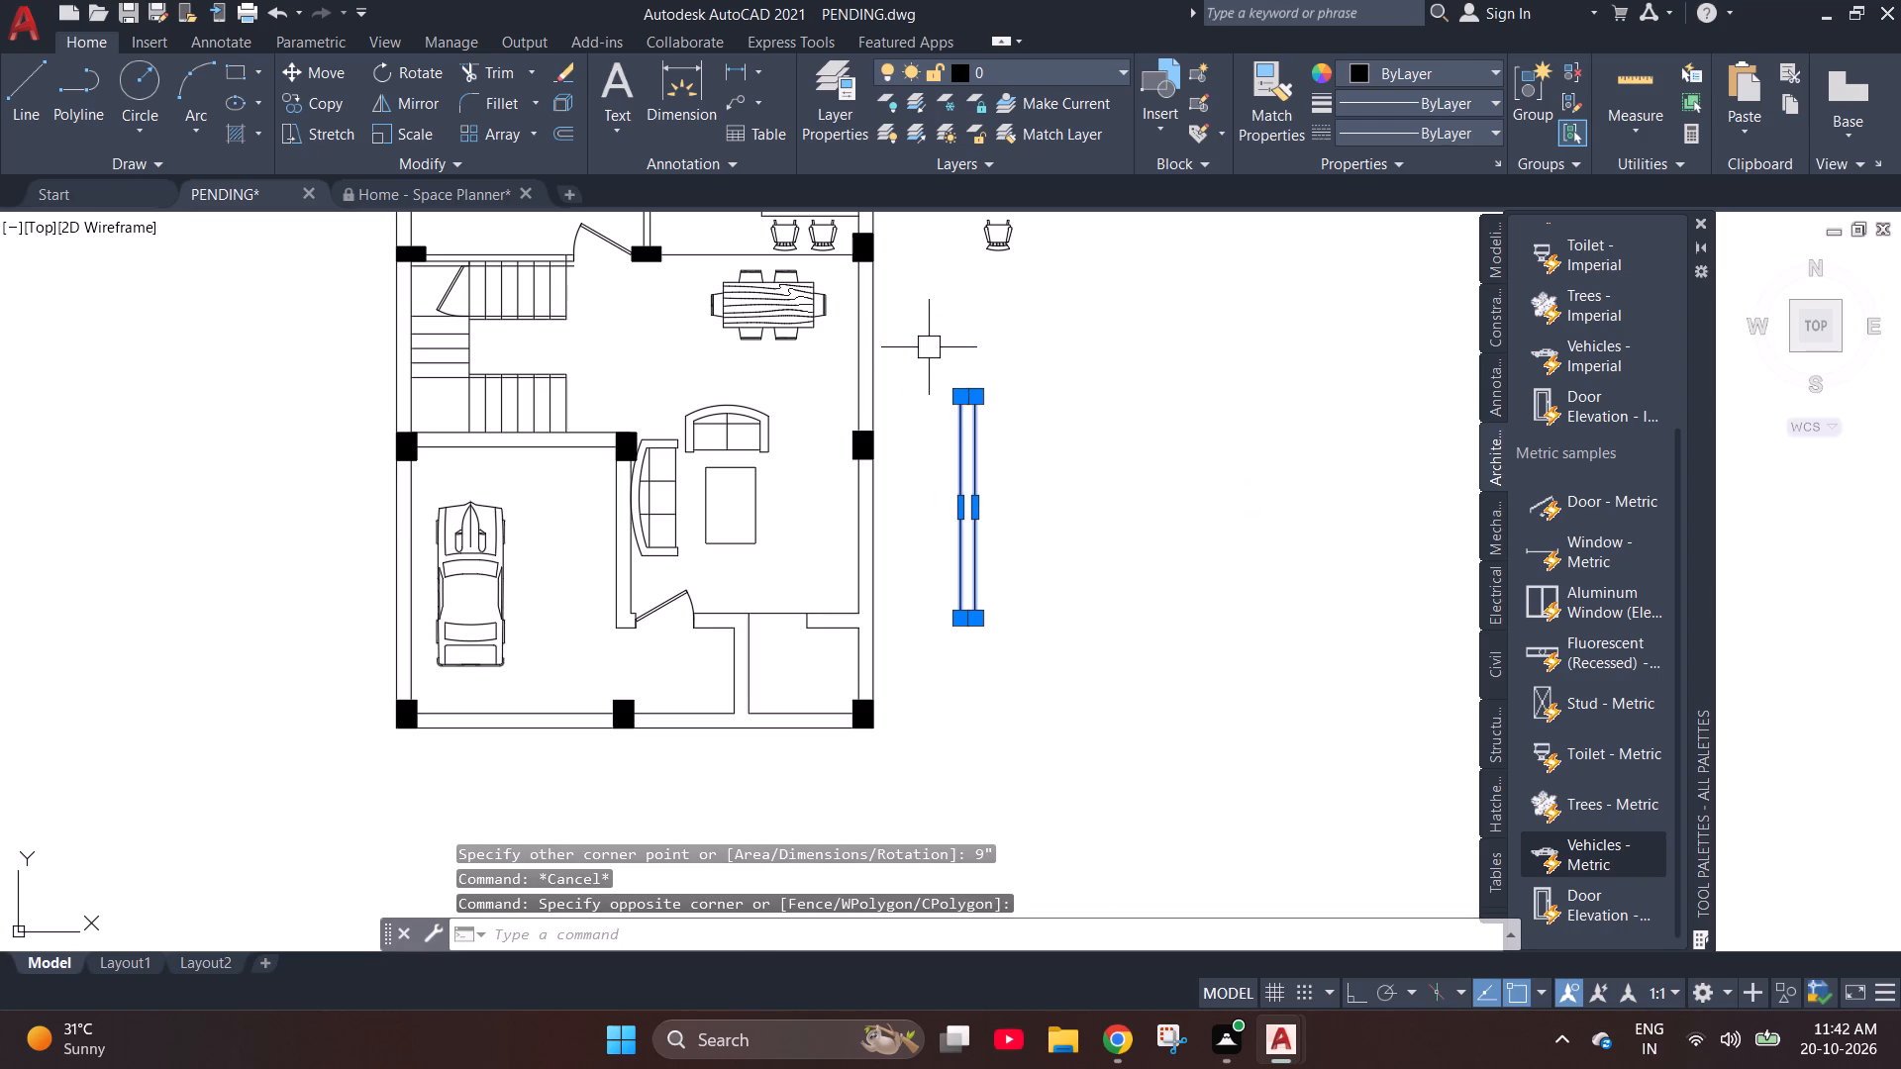
pyautogui.press('Delete')
pyautogui.press('Escape')
# Draw a vertical rectangle 9" wide and 3' long by dimensions, outside the plan beside the living area.
pyautogui.write('rec')
pyautogui.press('space')
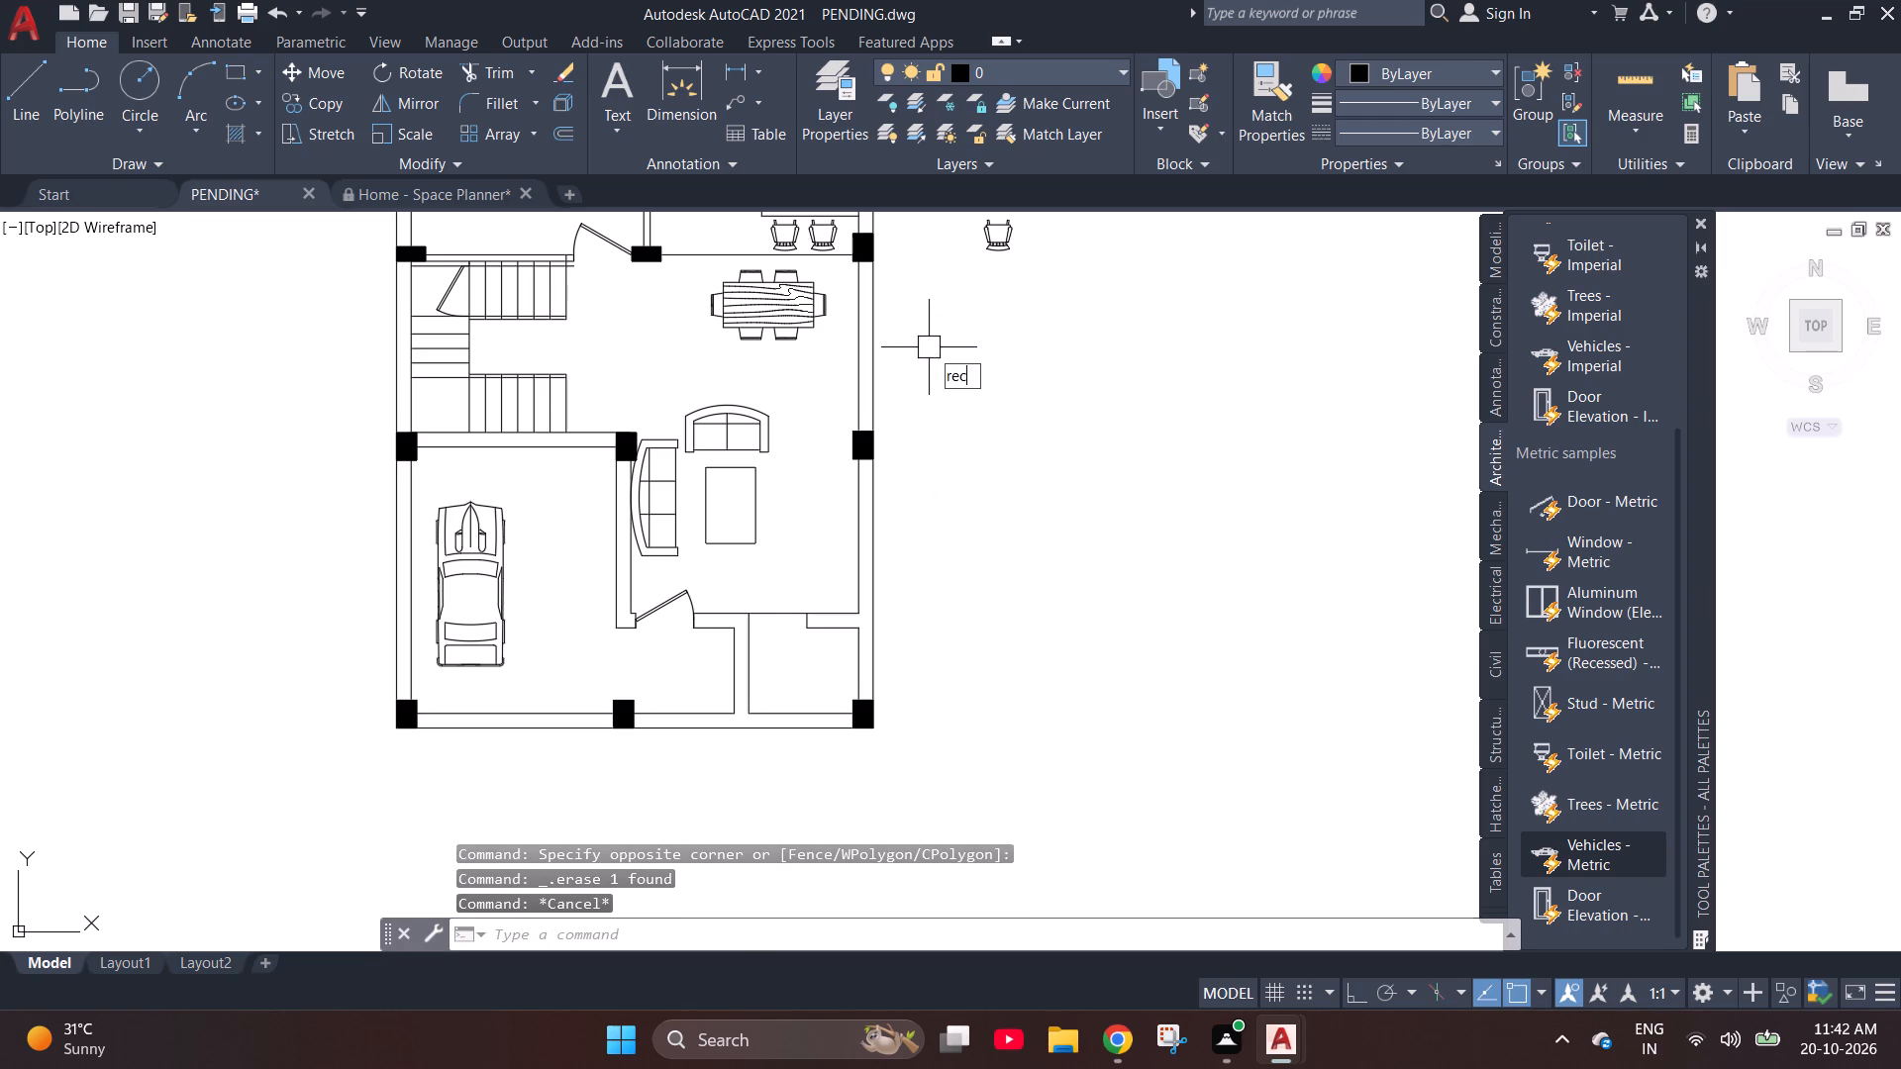
pyautogui.click(1031, 406)
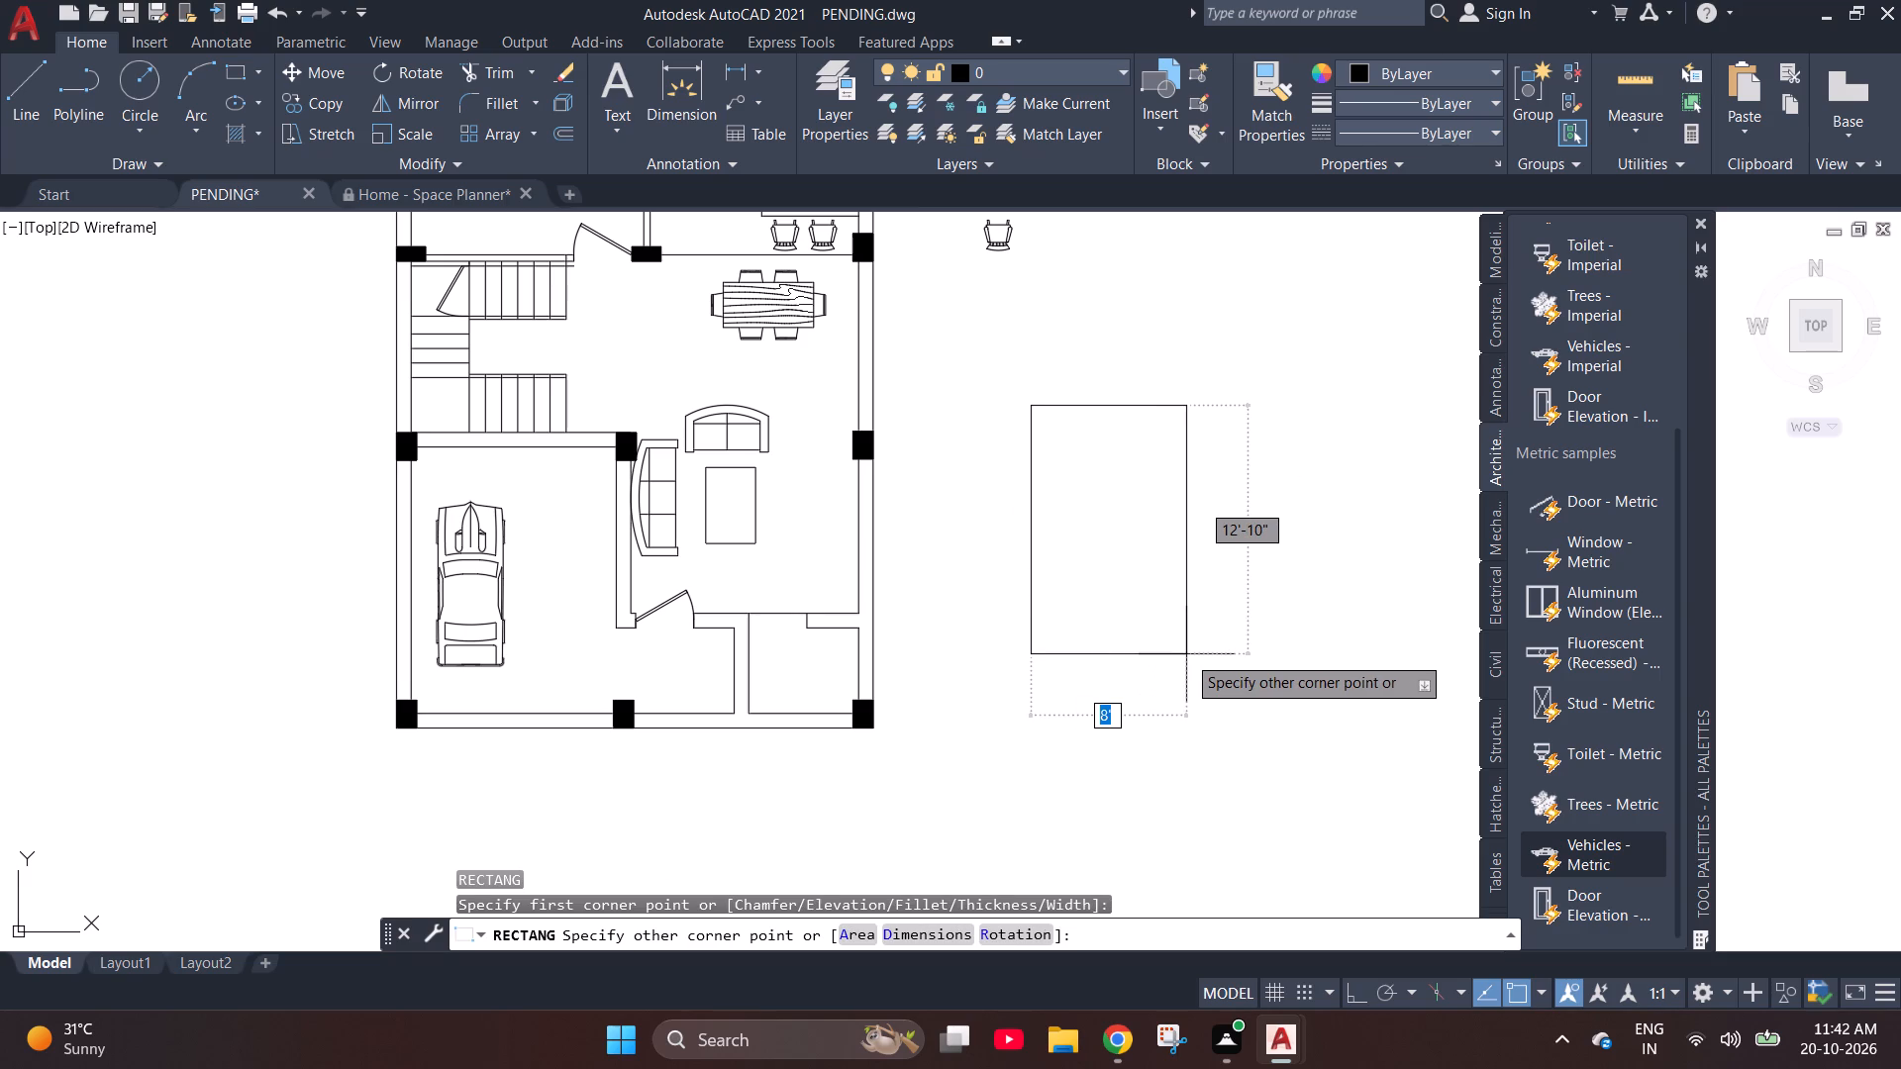
pyautogui.write('d 9"')
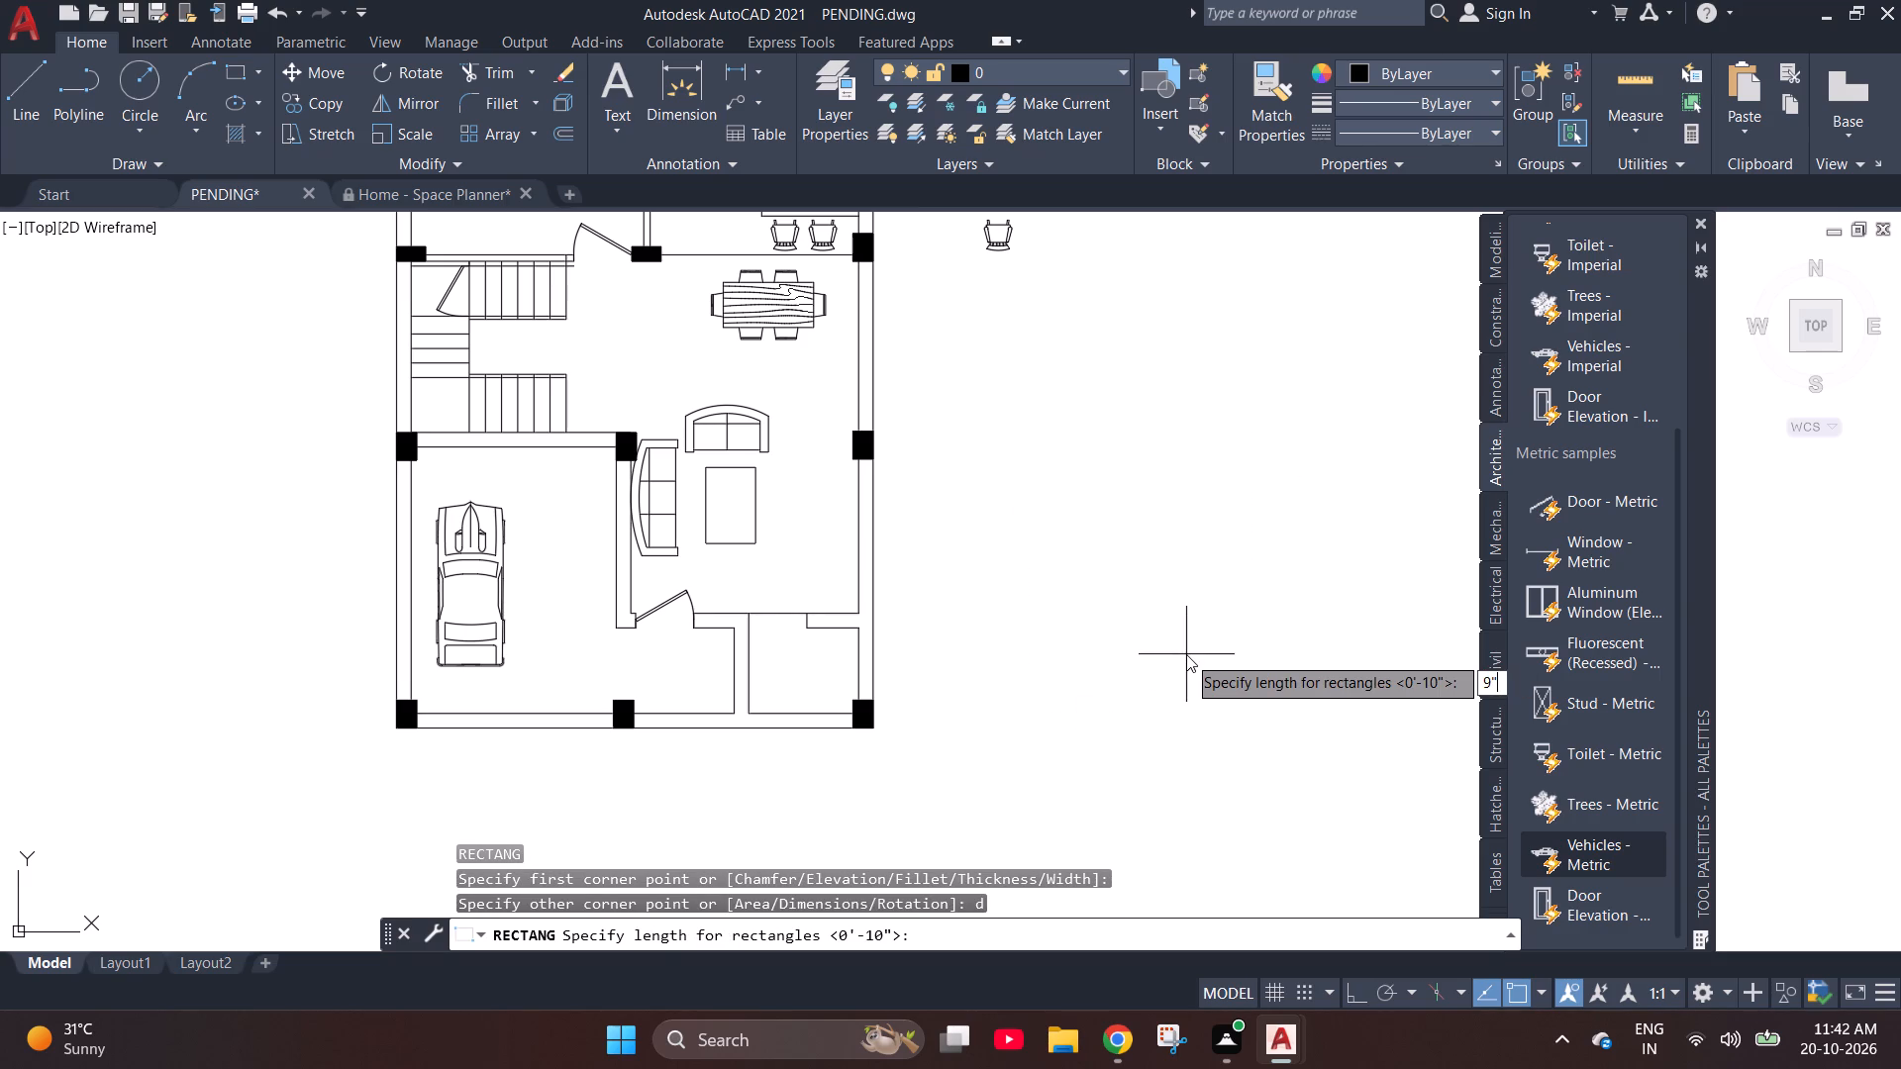
pyautogui.press('Return')
pyautogui.write("3'")
pyautogui.press('Return')
pyautogui.click(1186, 654)
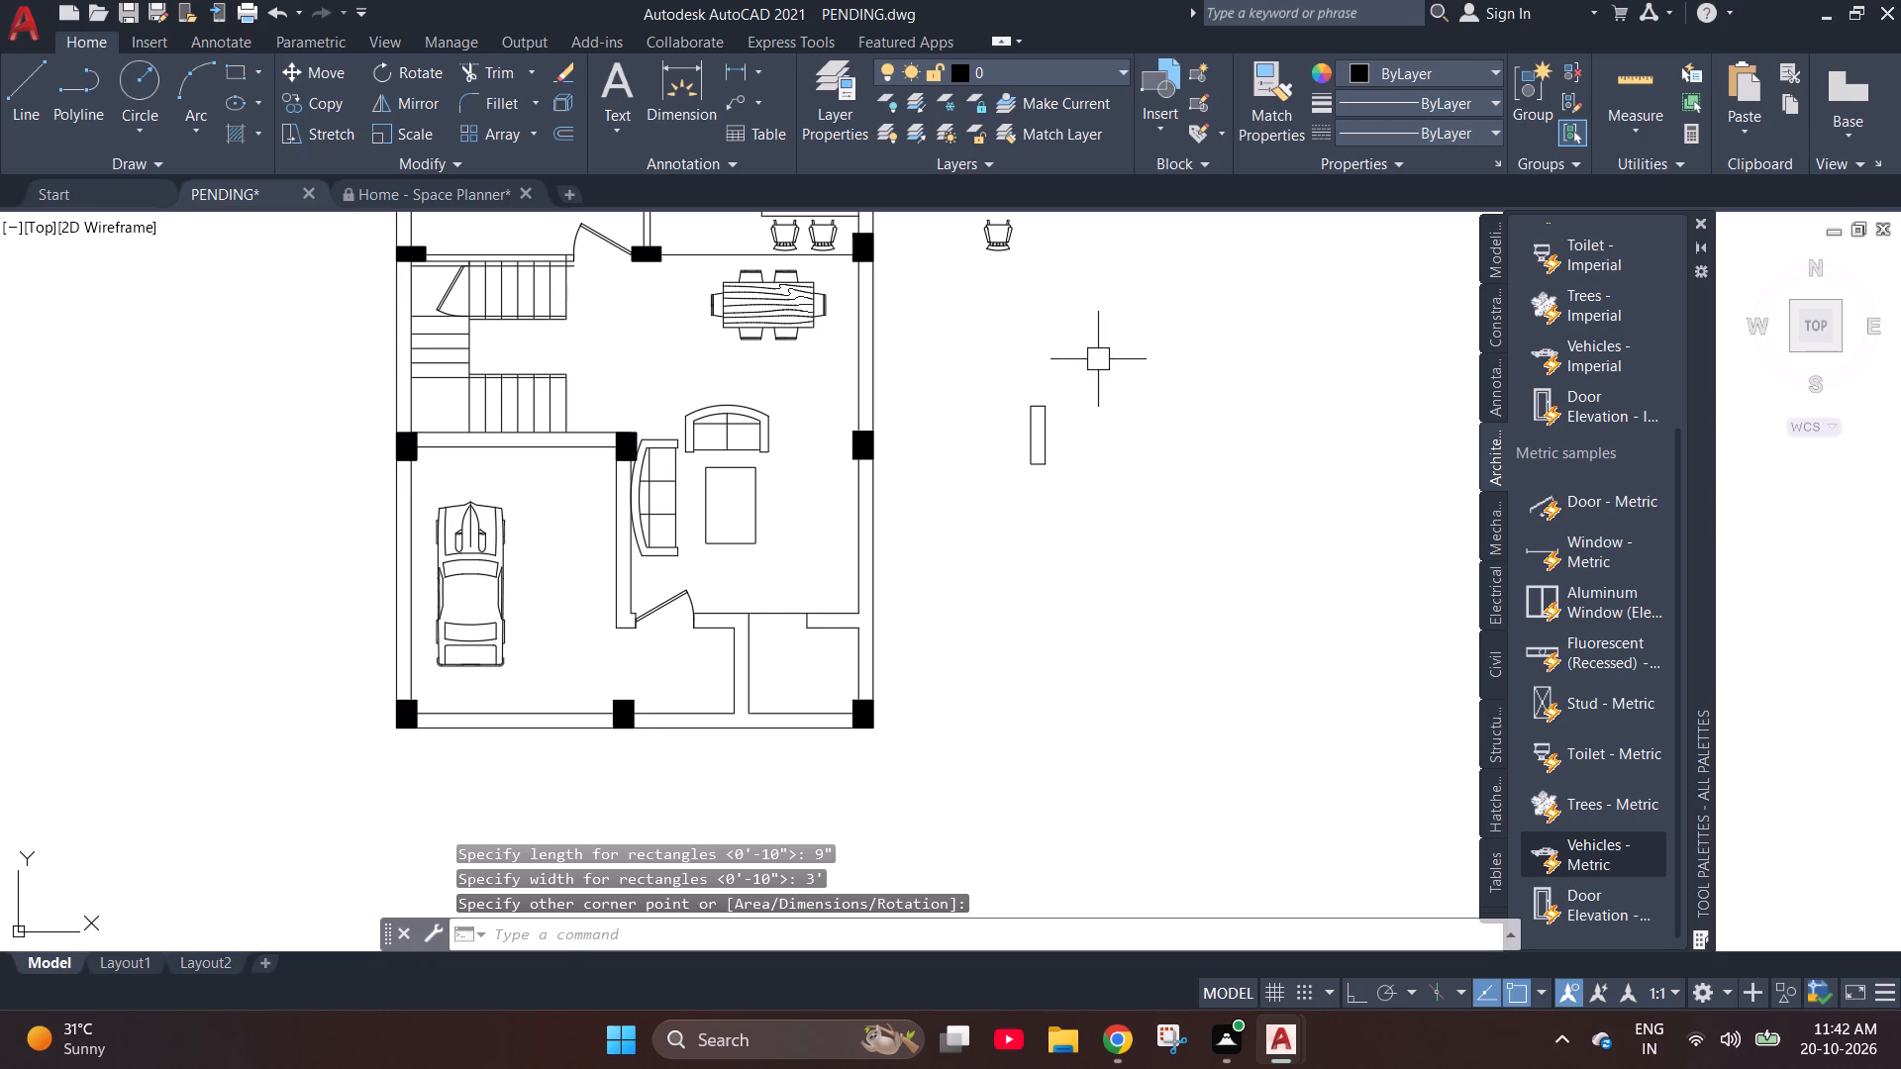
# Explode the 9" by 3' rectangle into separate lines.
pyautogui.scroll(2, 1045, 367)
pyautogui.click(1041, 570)
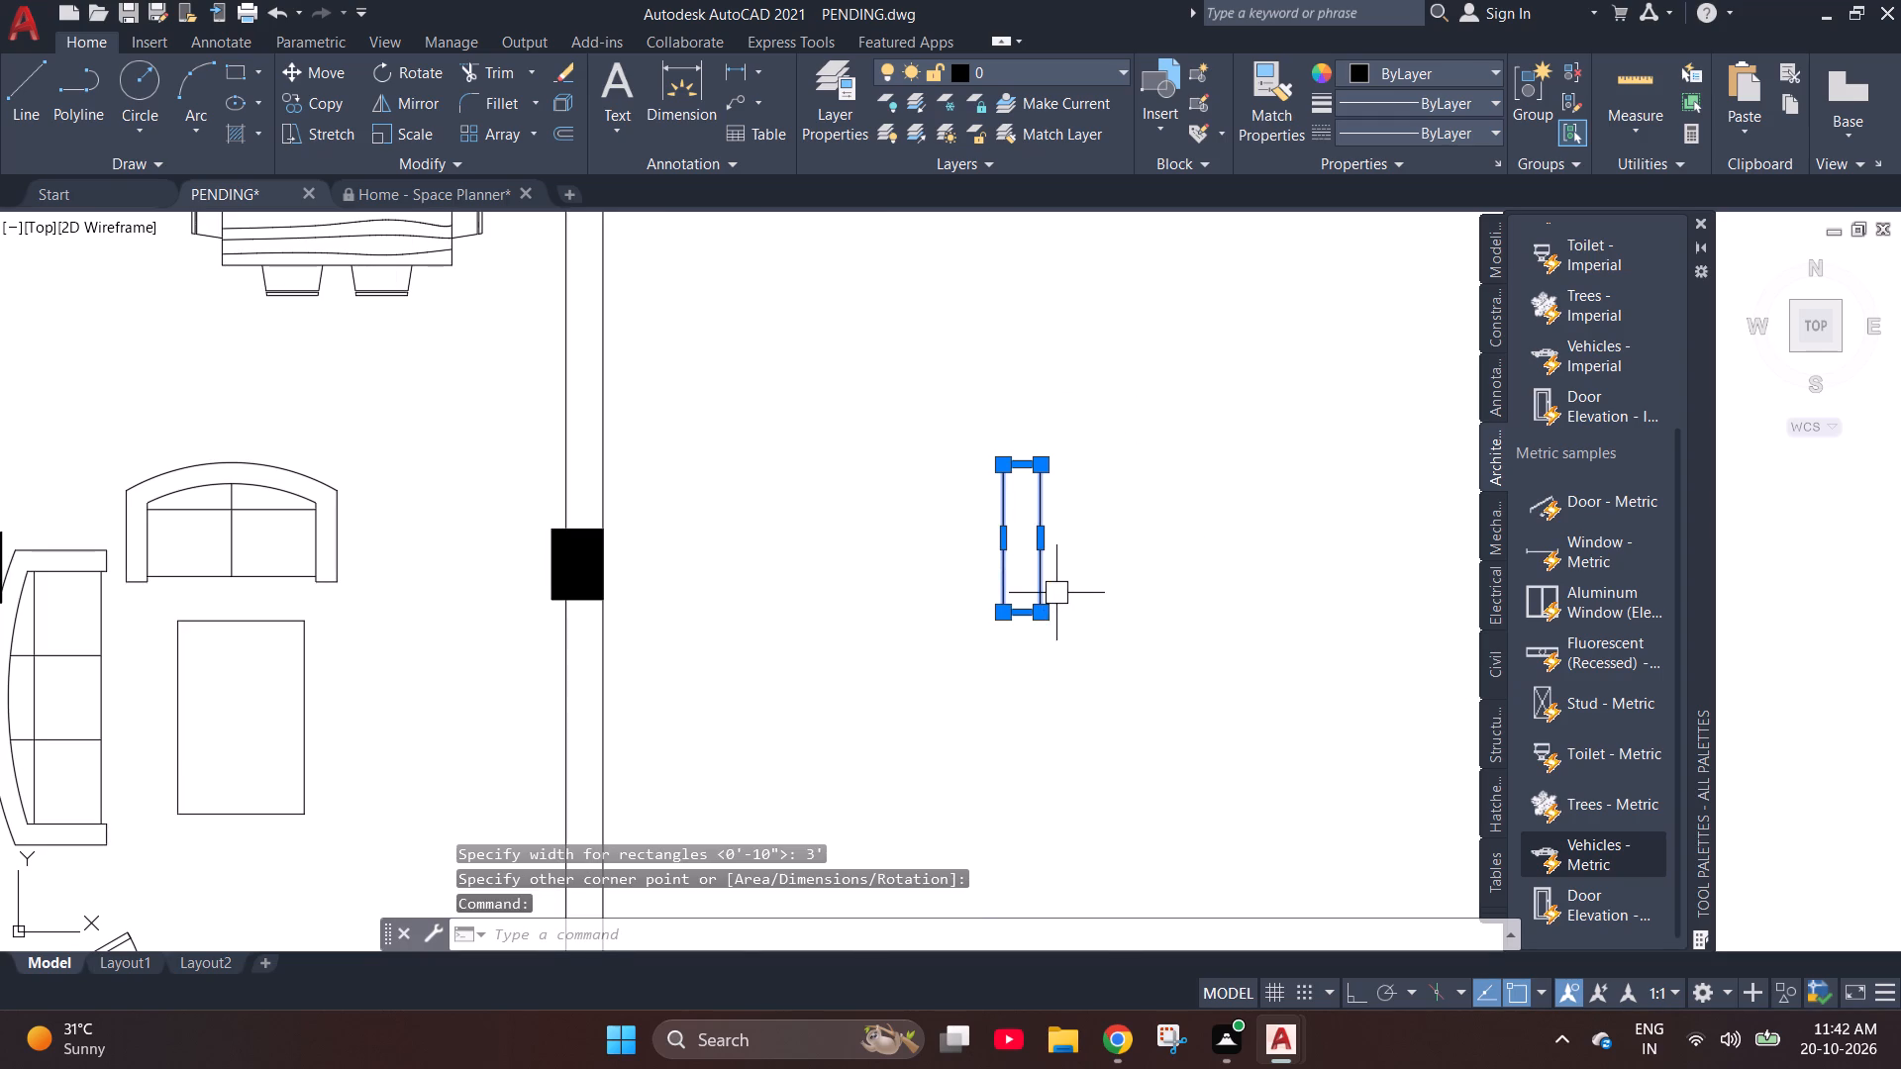
pyautogui.write('explode')
pyautogui.press('Return')
pyautogui.press('Escape')
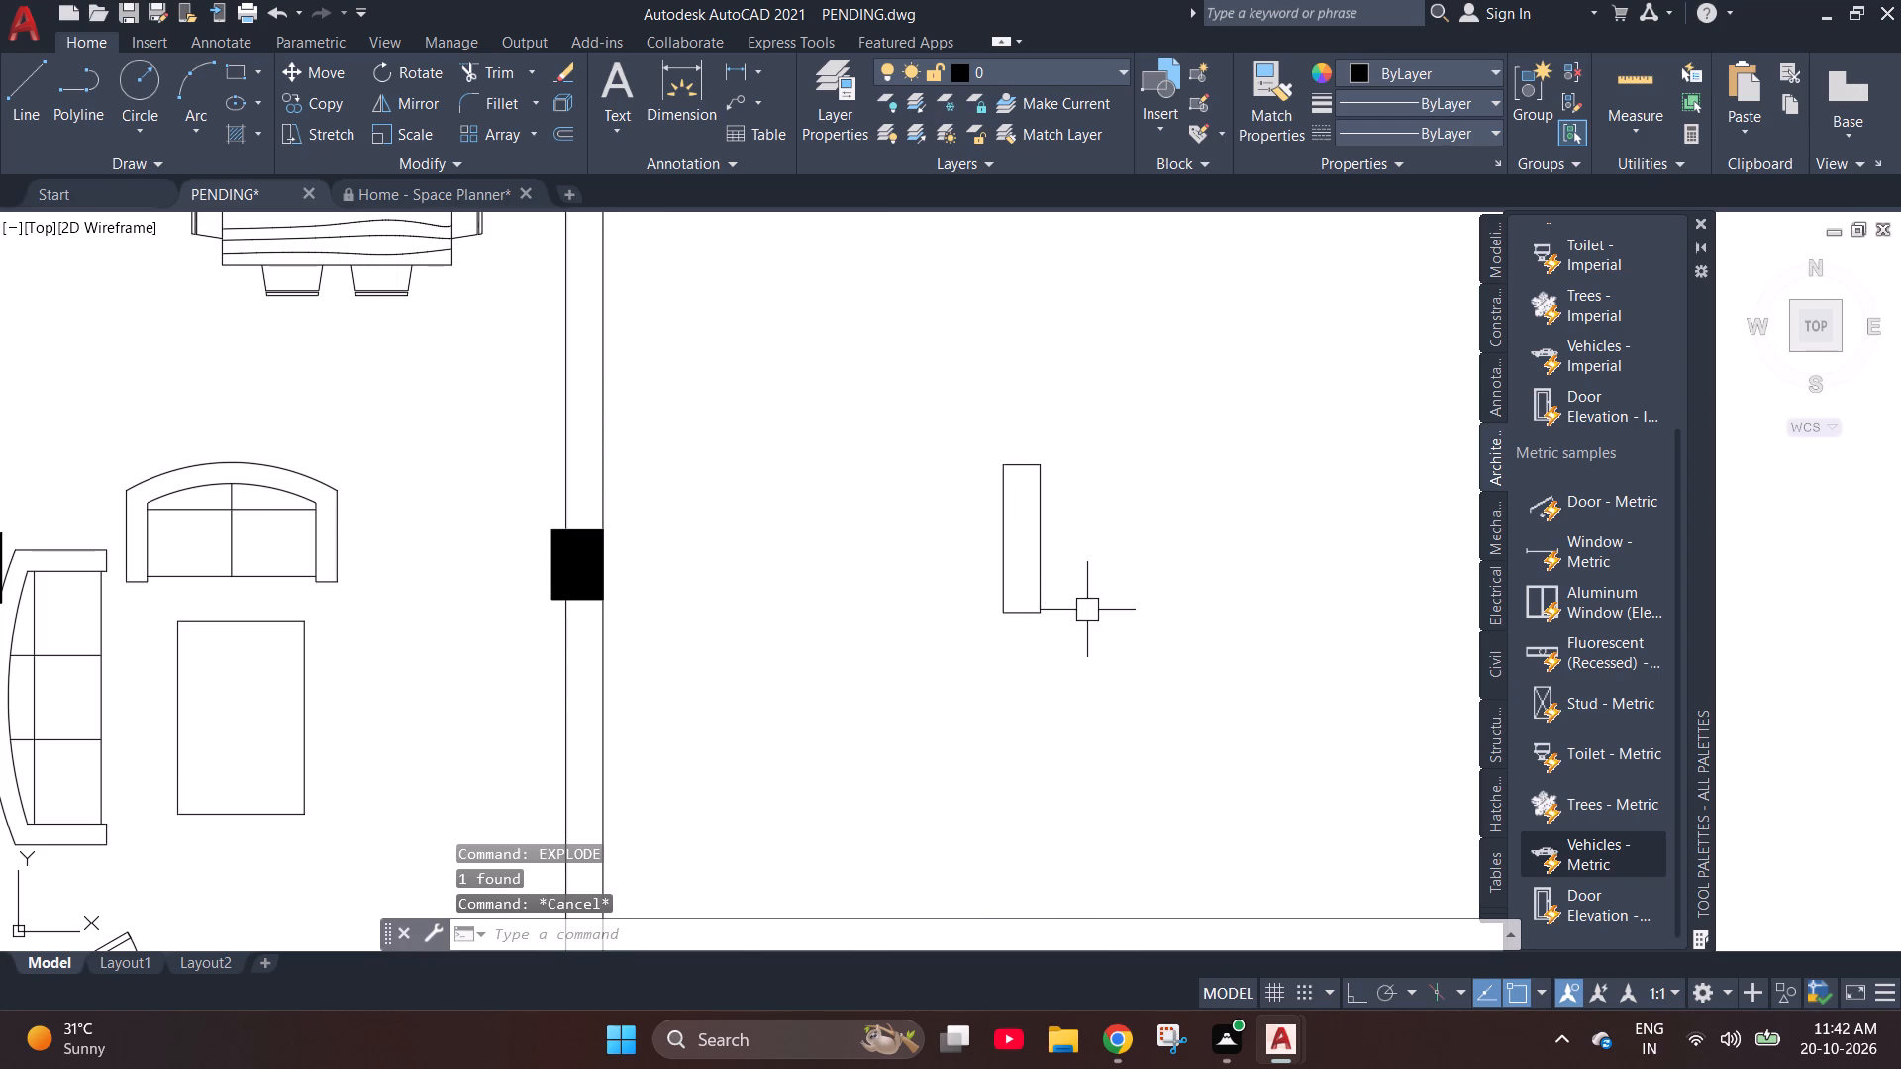
# Offset both long sides of the exploded rectangle 4" inward to form a window symbol.
pyautogui.write('o 4"')
pyautogui.press('Return')
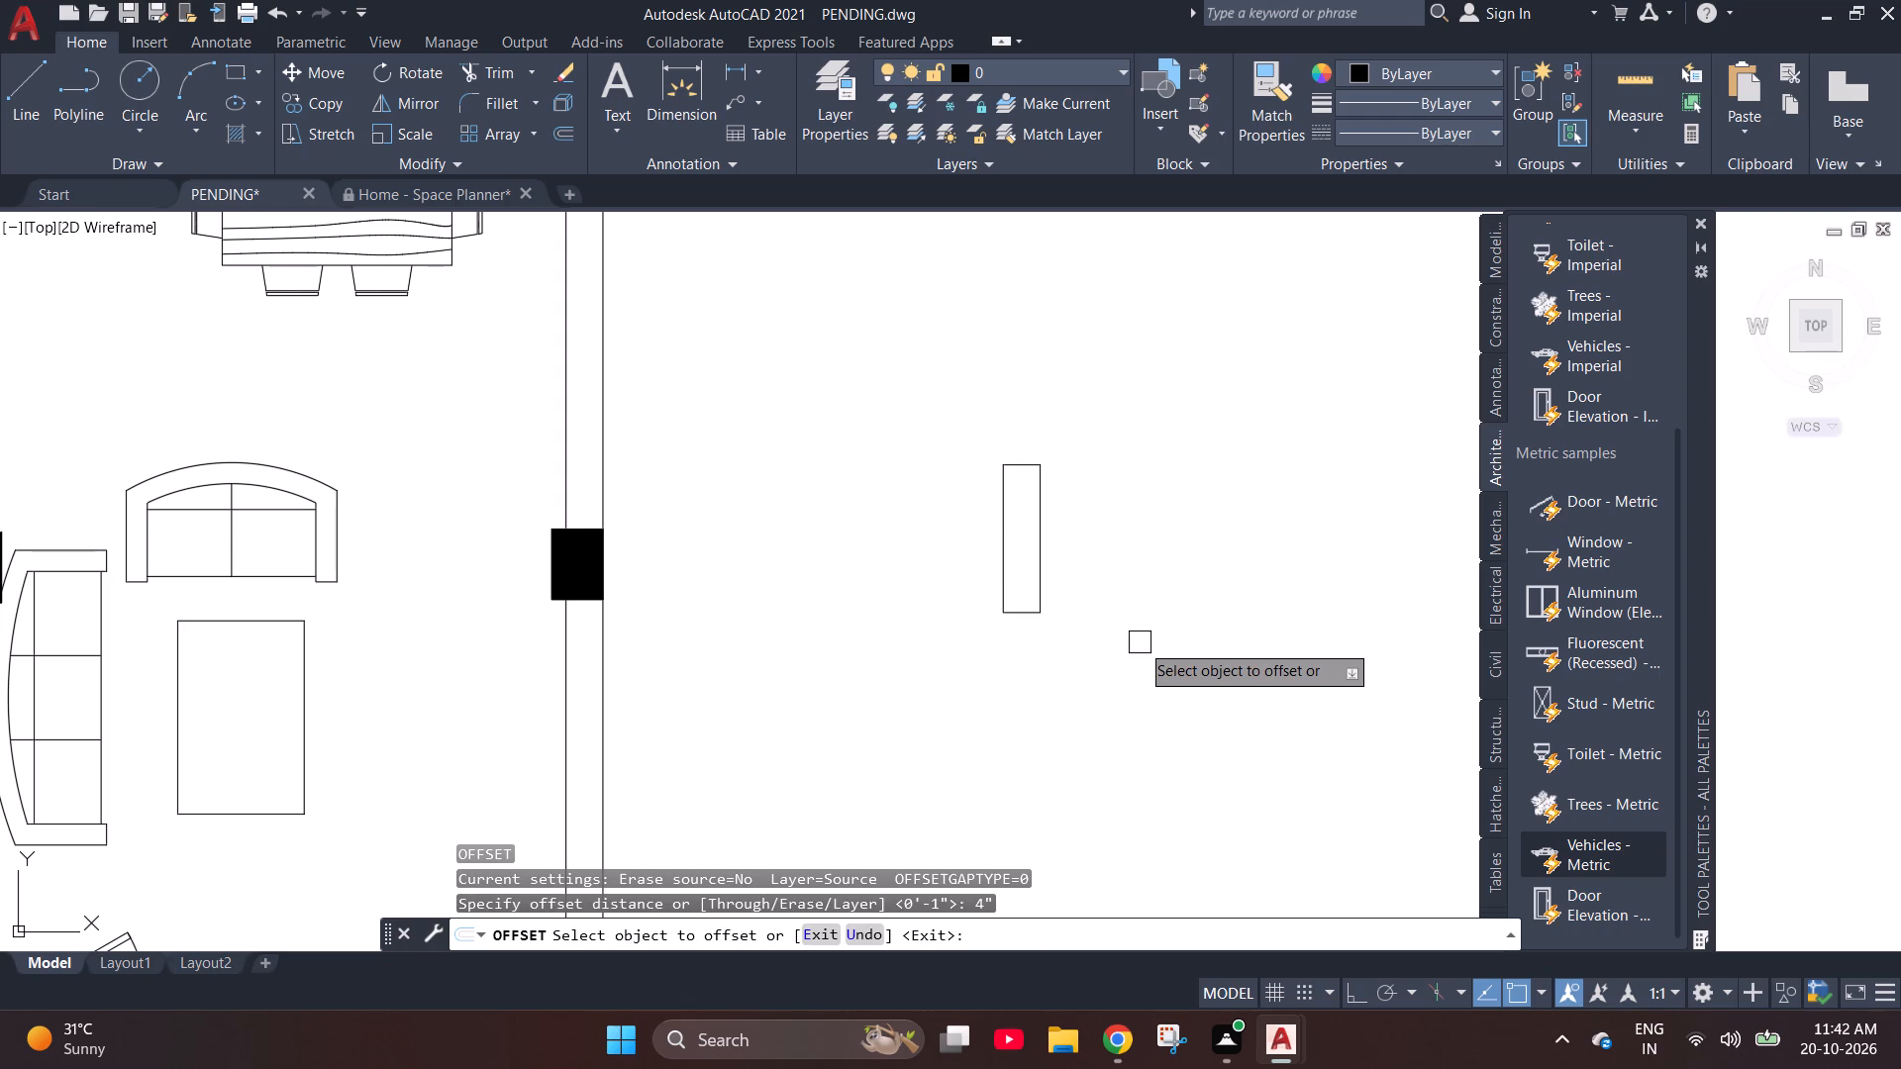
pyautogui.click(1001, 517)
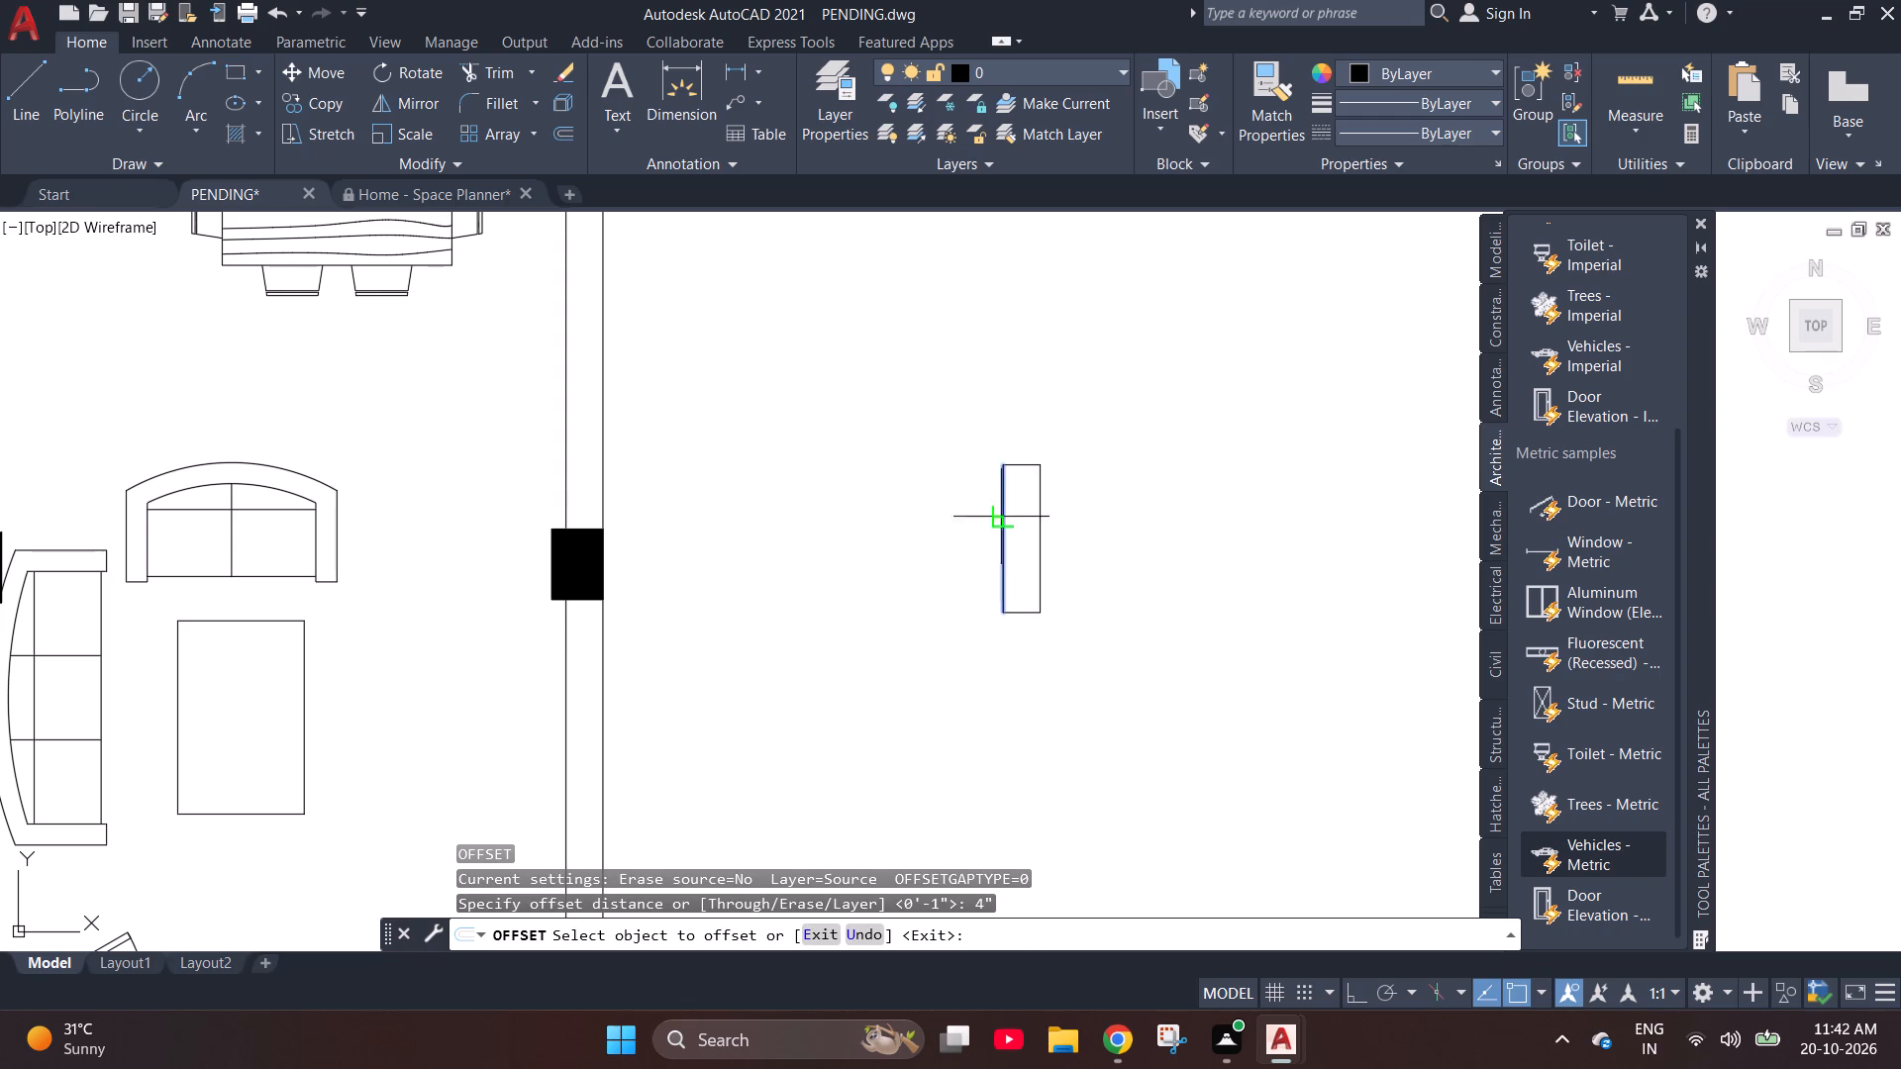
pyautogui.click(1025, 520)
pyautogui.click(1040, 535)
pyautogui.click(1012, 575)
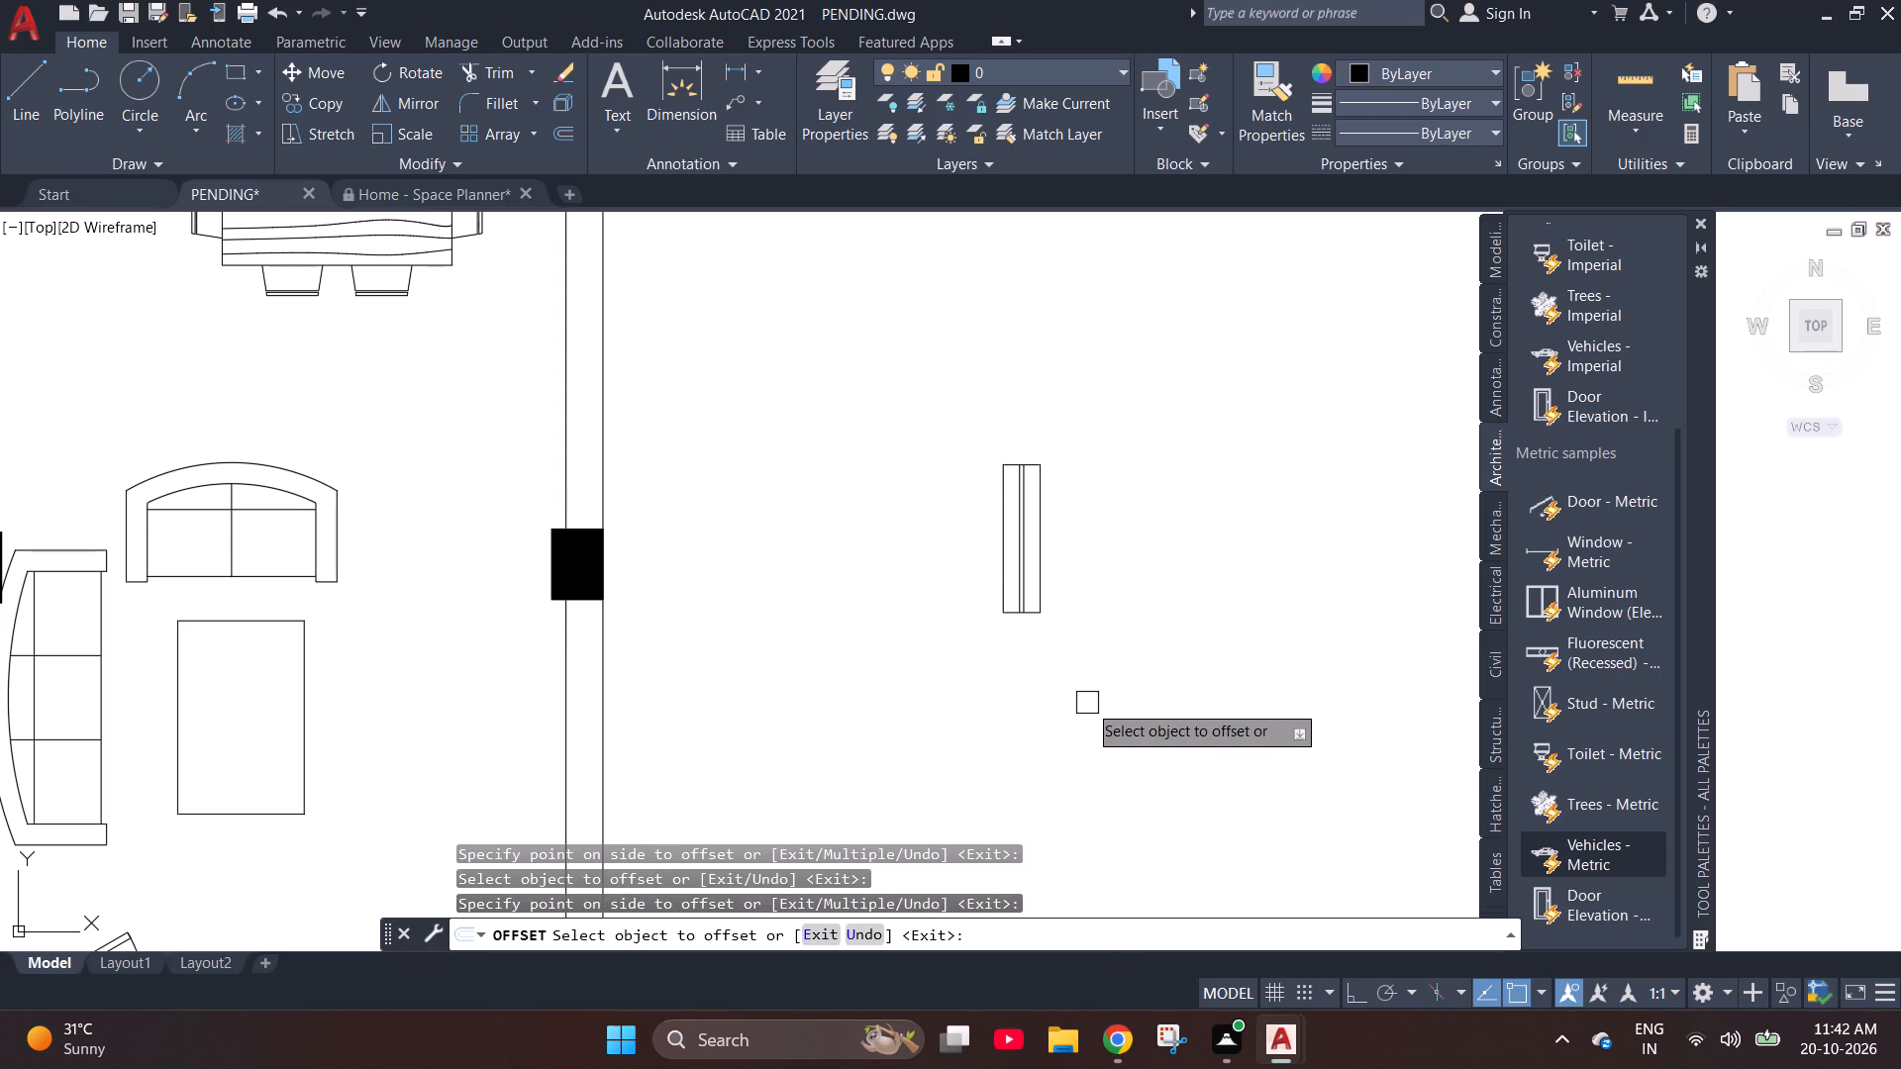
pyautogui.press('Escape')
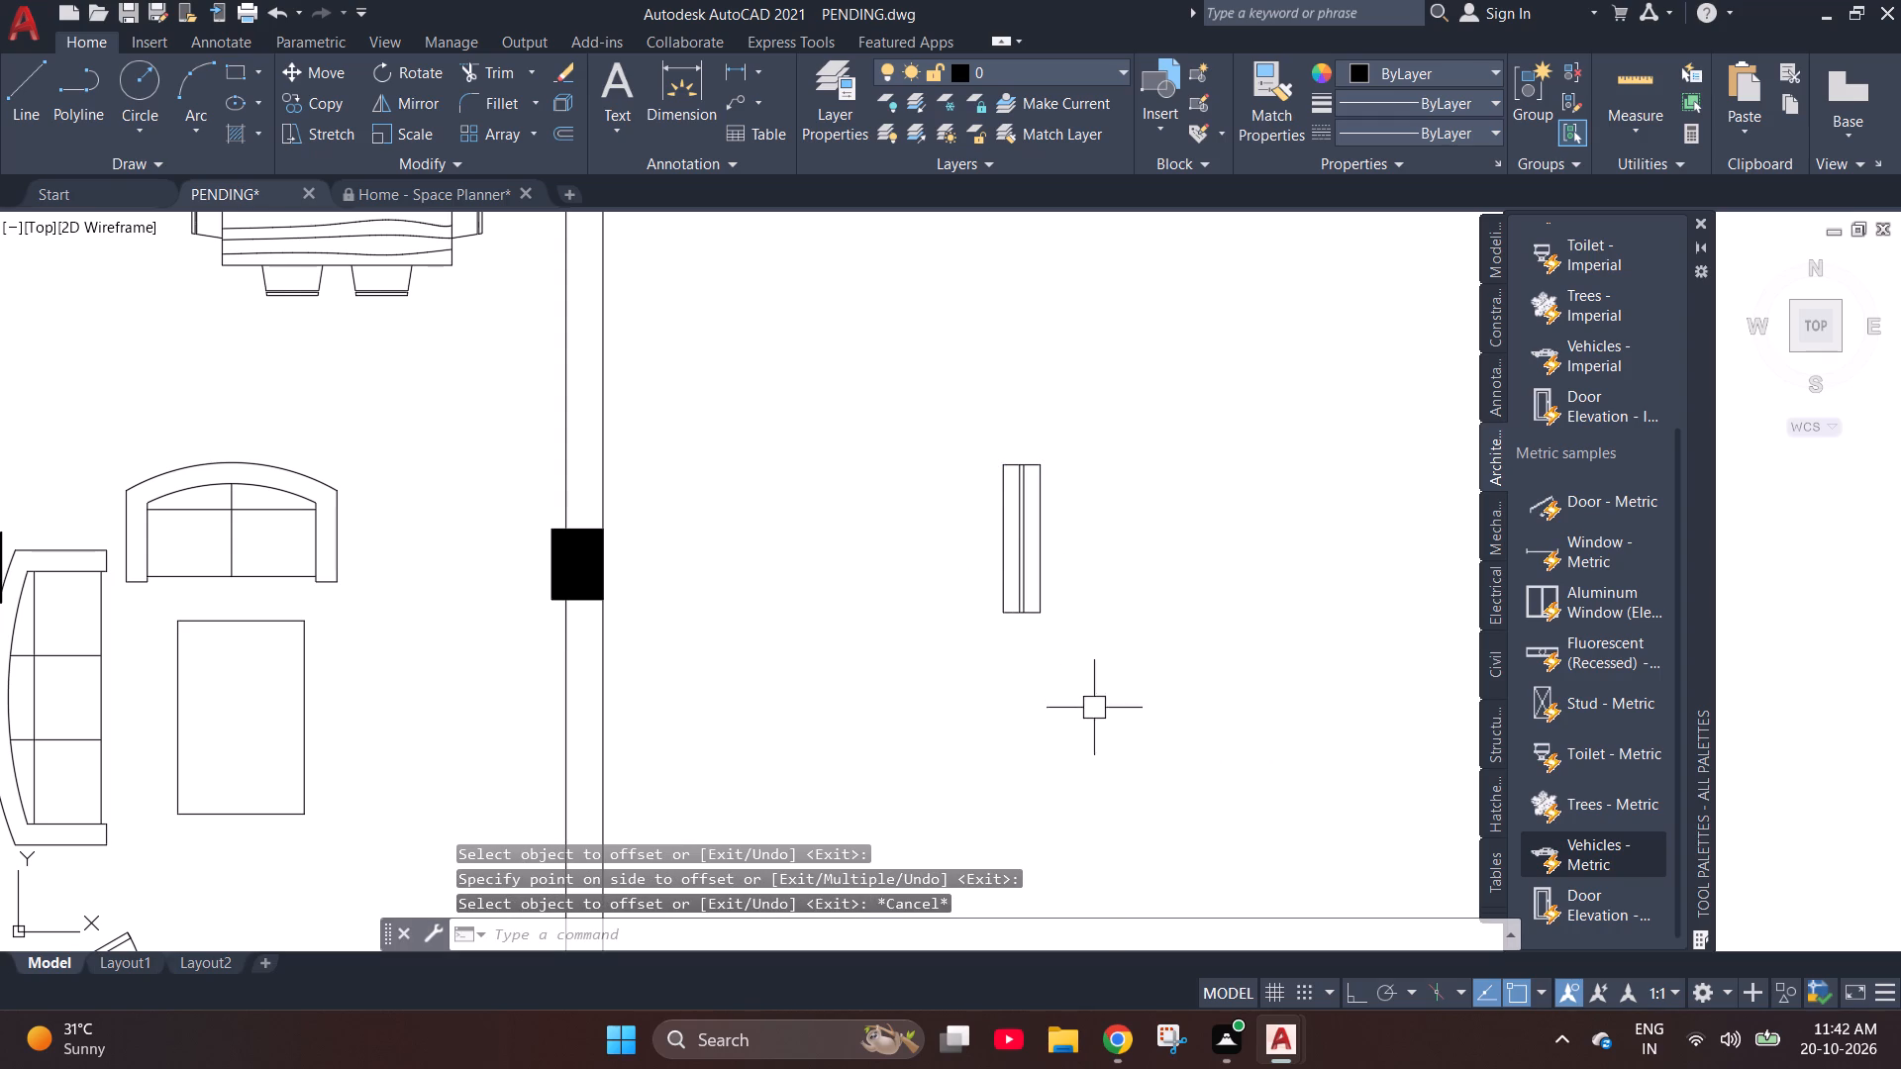
# Copy the vertical window symbol by its lower-left corner into the wall between the car room and the living room sofa.
pyautogui.click(1154, 769)
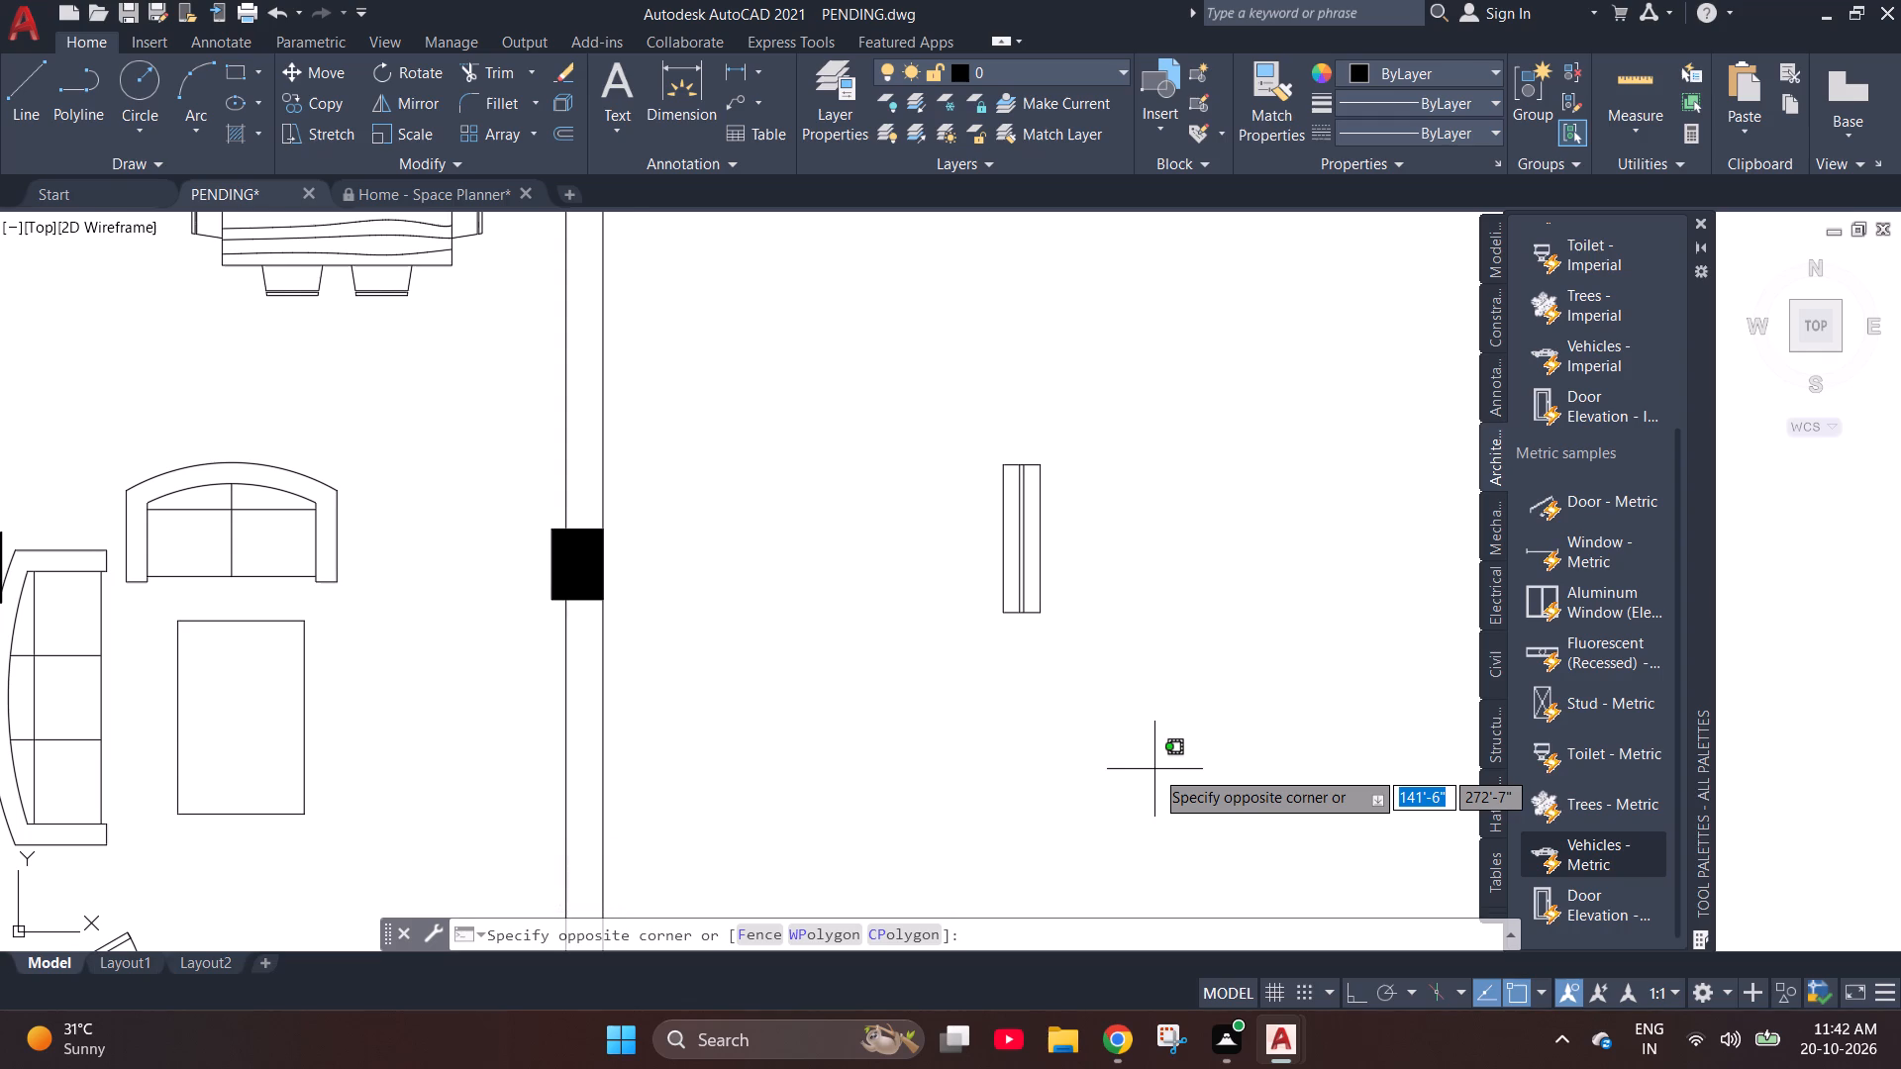
pyautogui.scroll(-1, 1154, 769)
pyautogui.moveTo(1123, 717); pyautogui.dragTo(1068, 653)
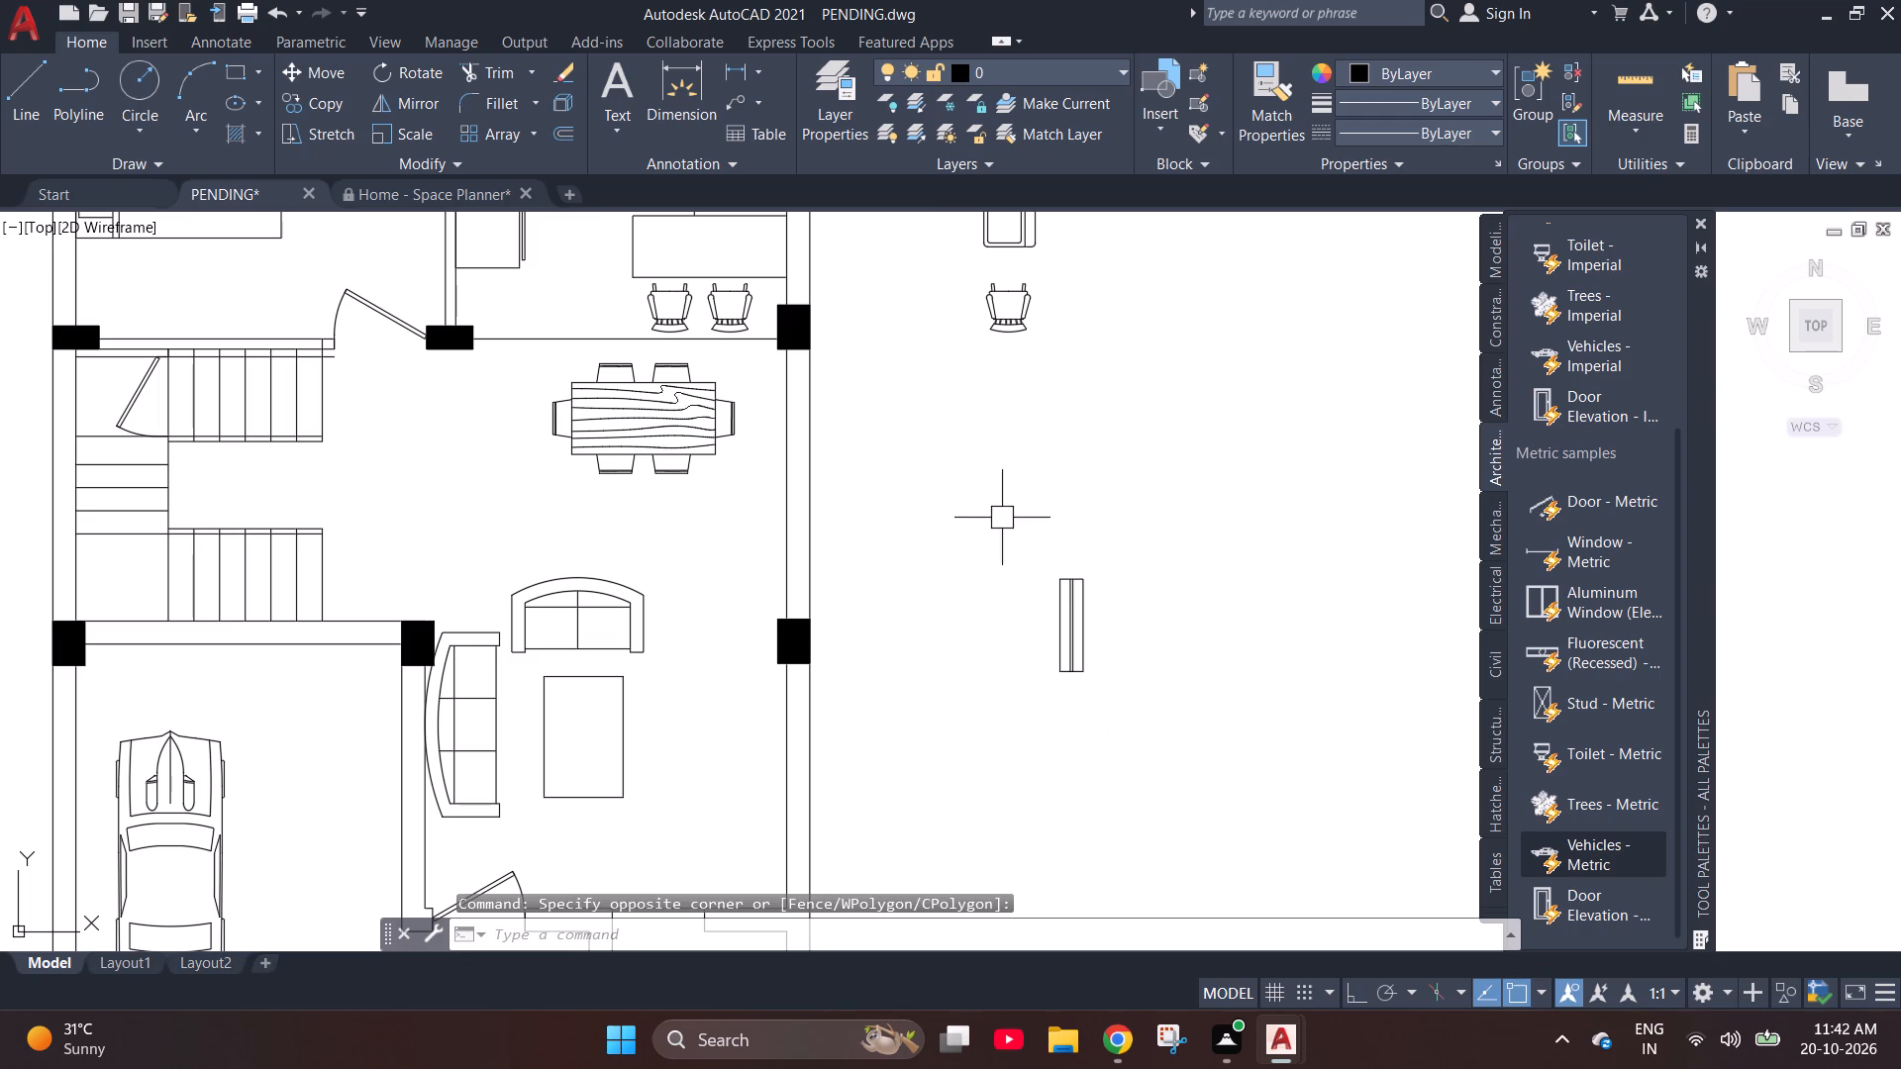
pyautogui.moveTo(998, 512); pyautogui.dragTo(1011, 535)
pyautogui.click(1193, 833)
pyautogui.write('co')
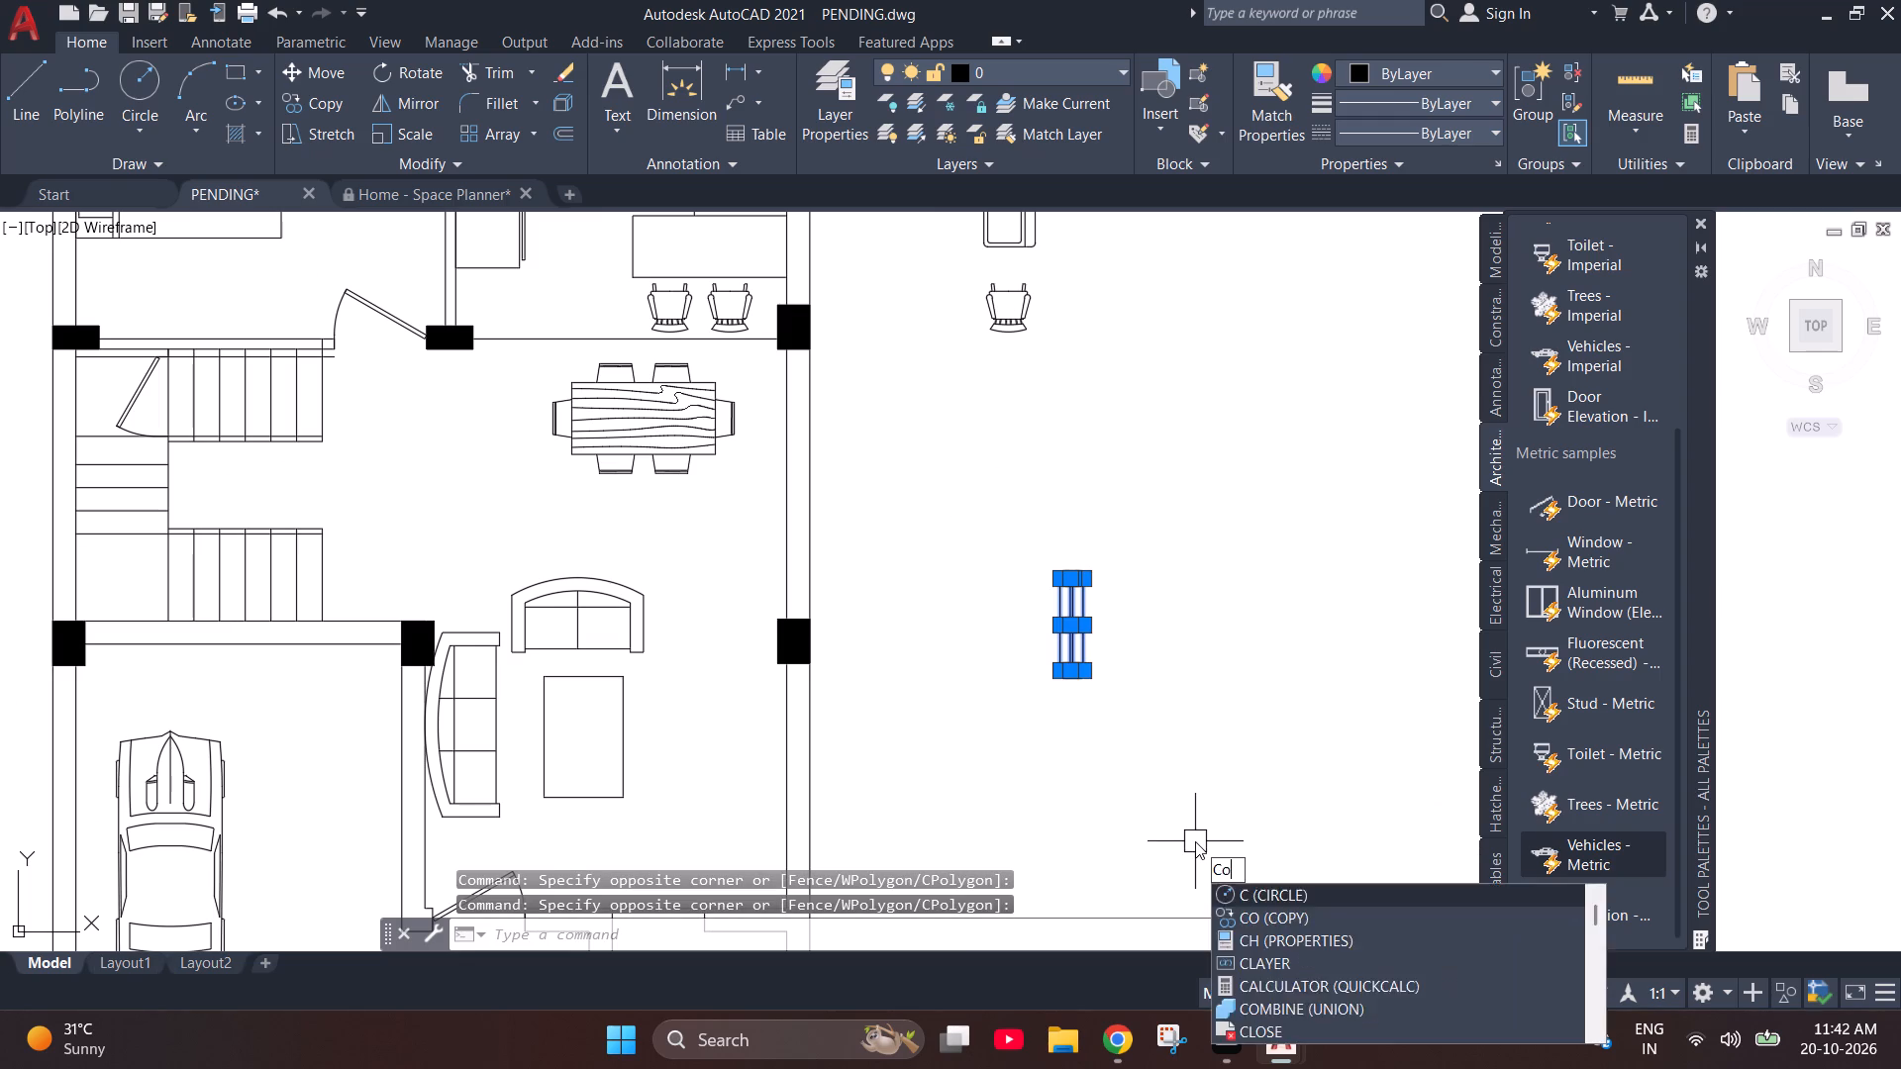
pyautogui.press('Return')
pyautogui.scroll(3, 1064, 663)
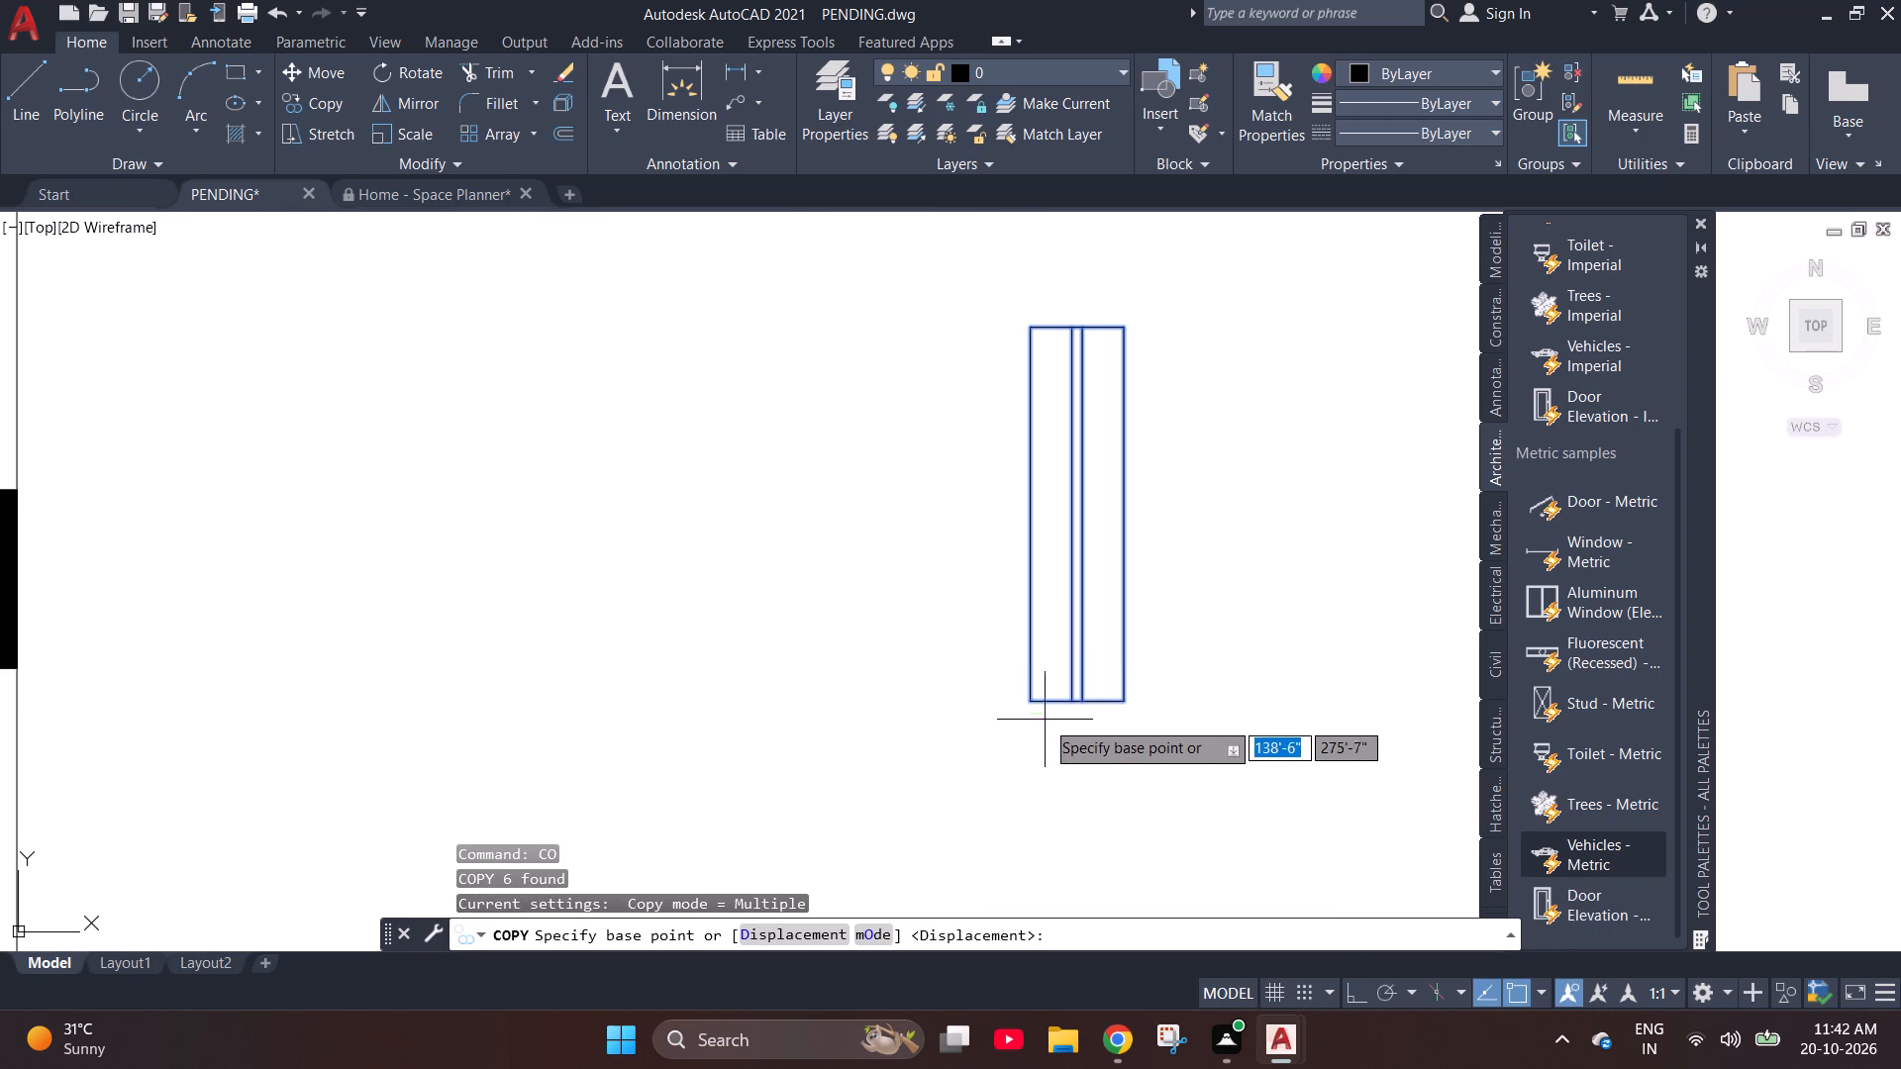
pyautogui.click(1028, 703)
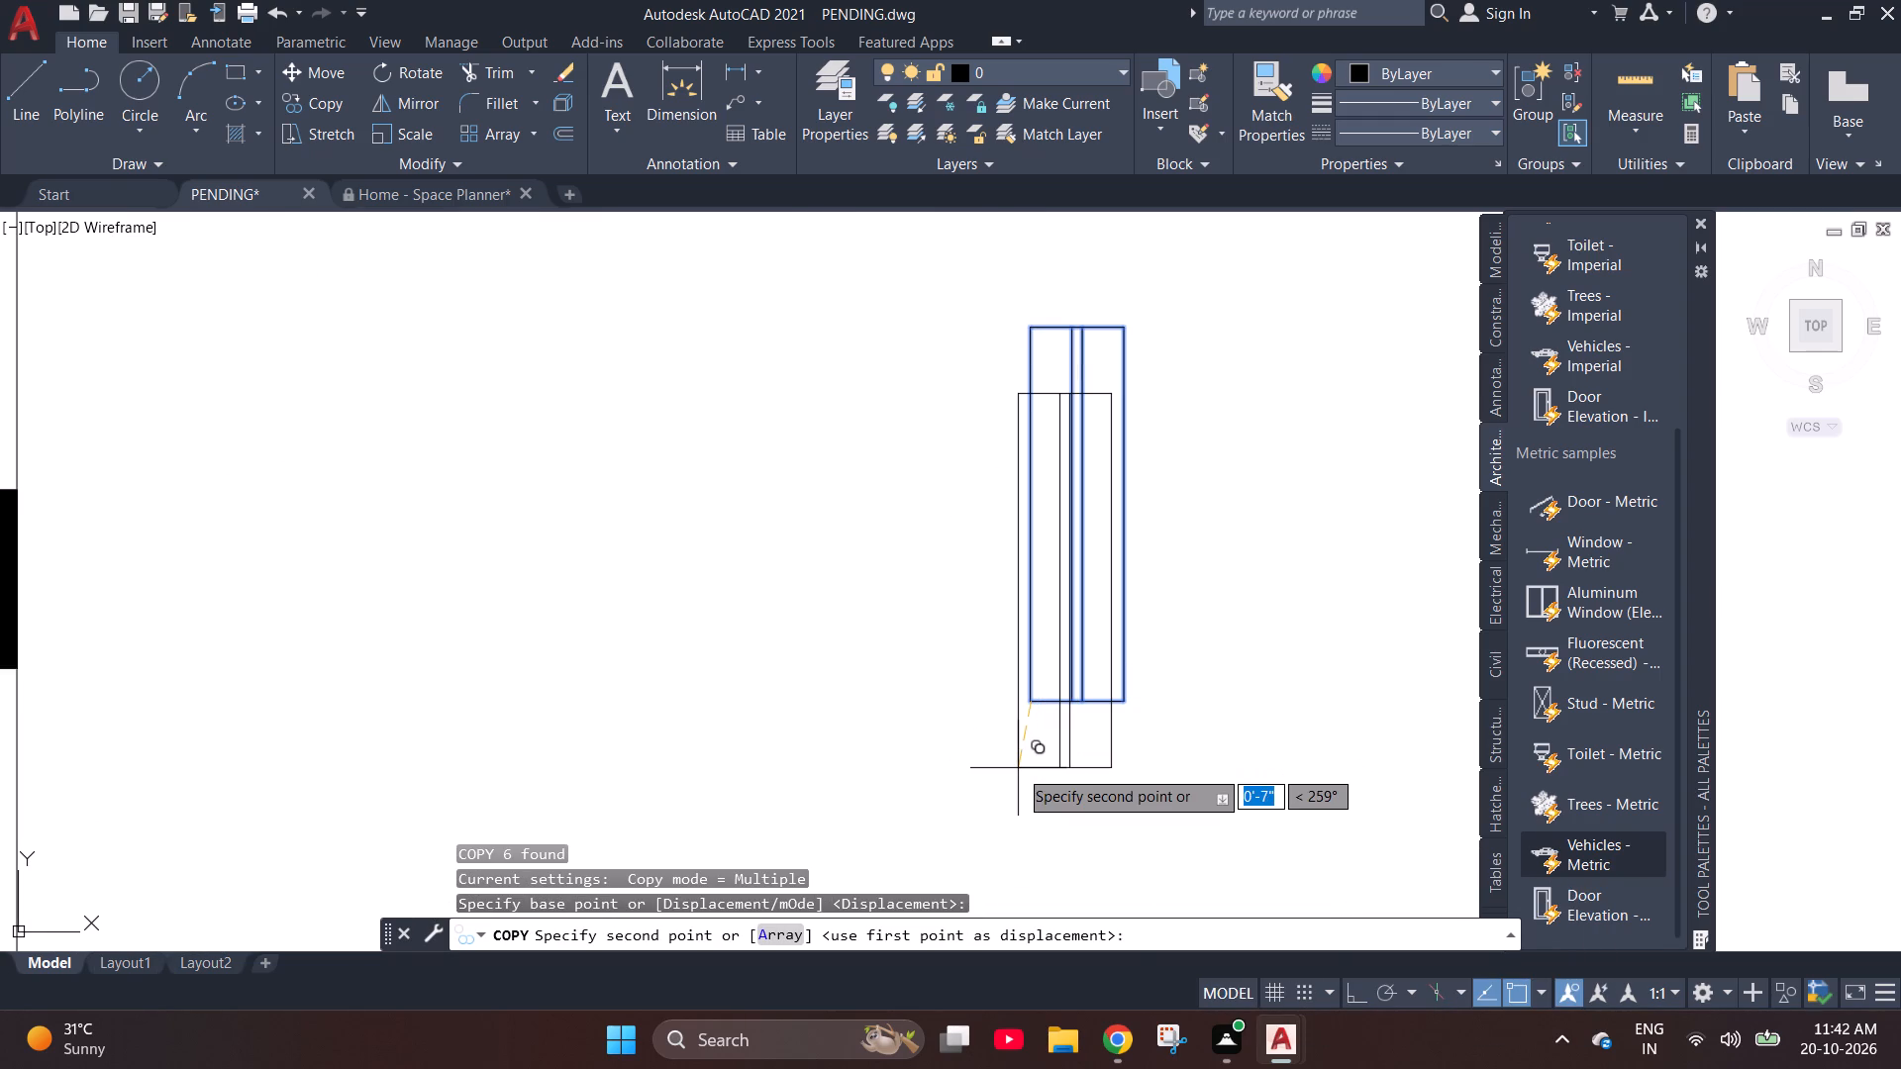
pyautogui.scroll(-1, 964, 736)
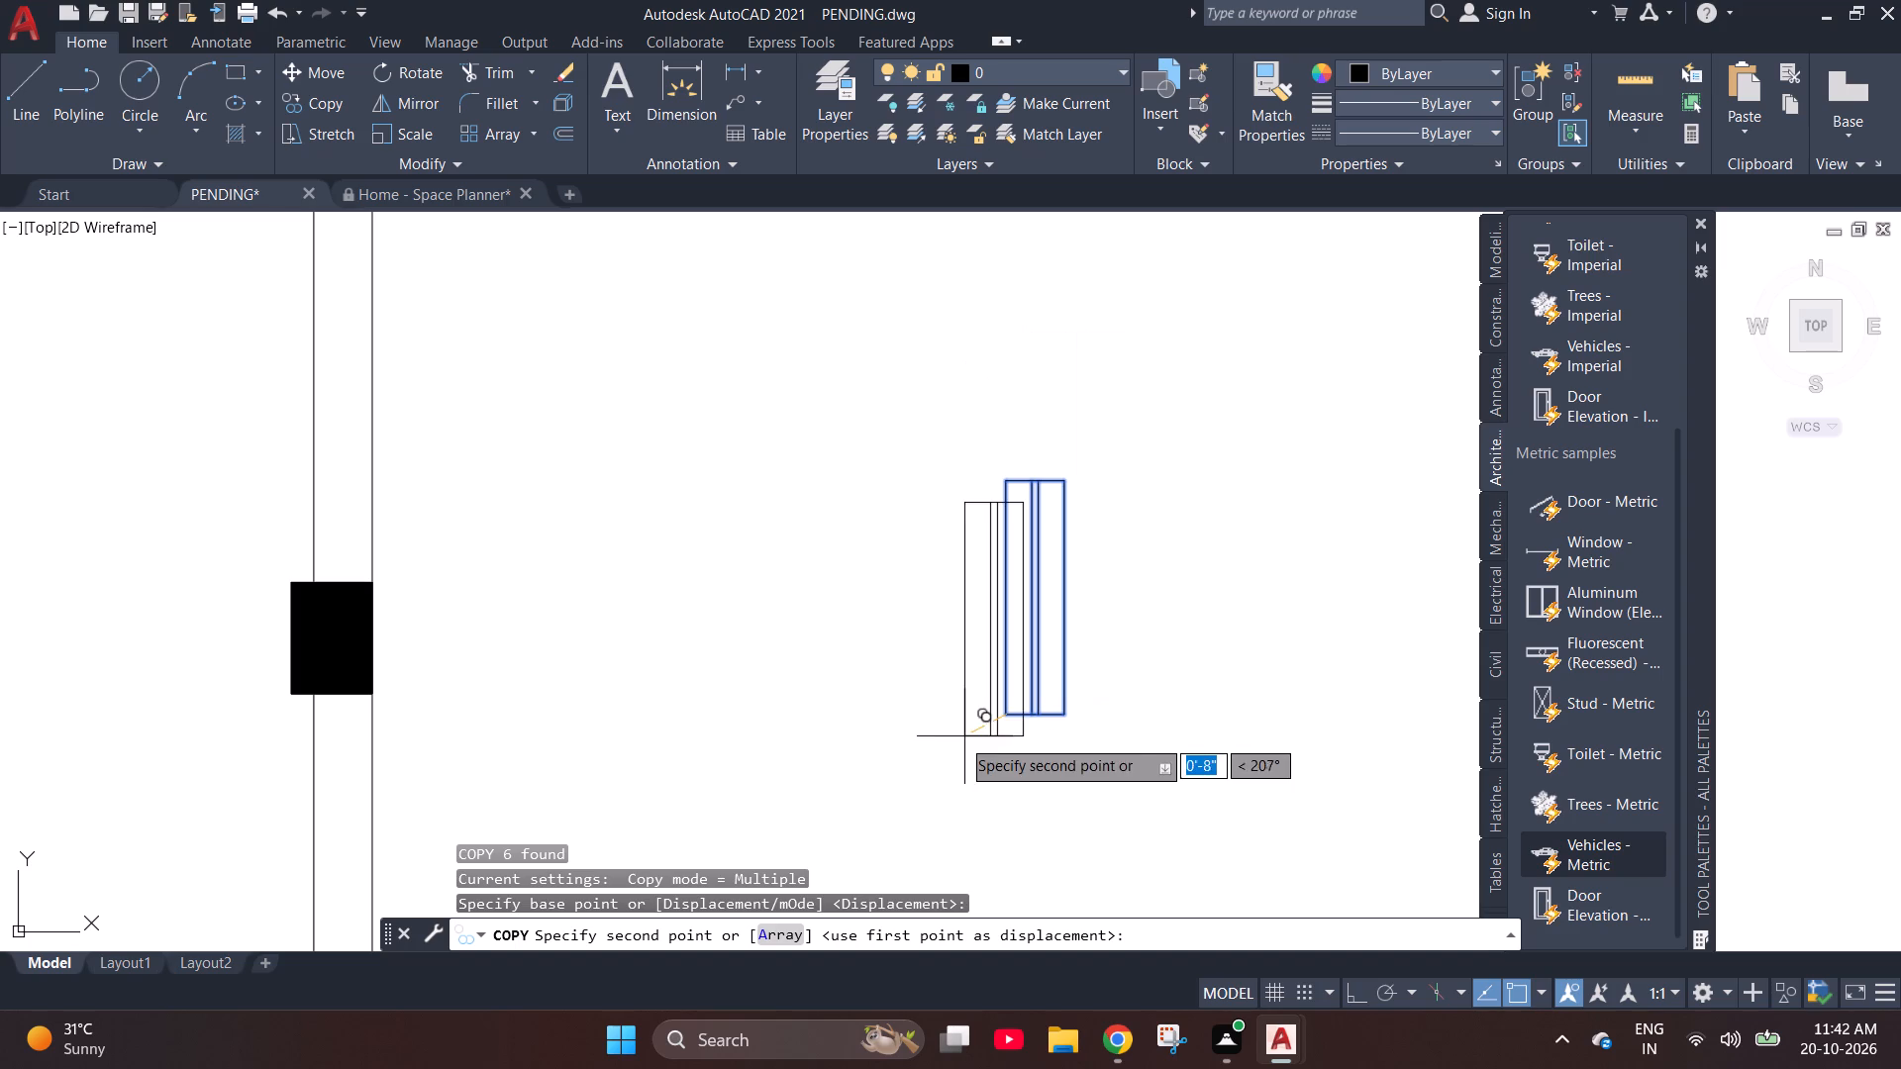
pyautogui.scroll(-2, 609, 506)
pyautogui.scroll(-1, 701, 561)
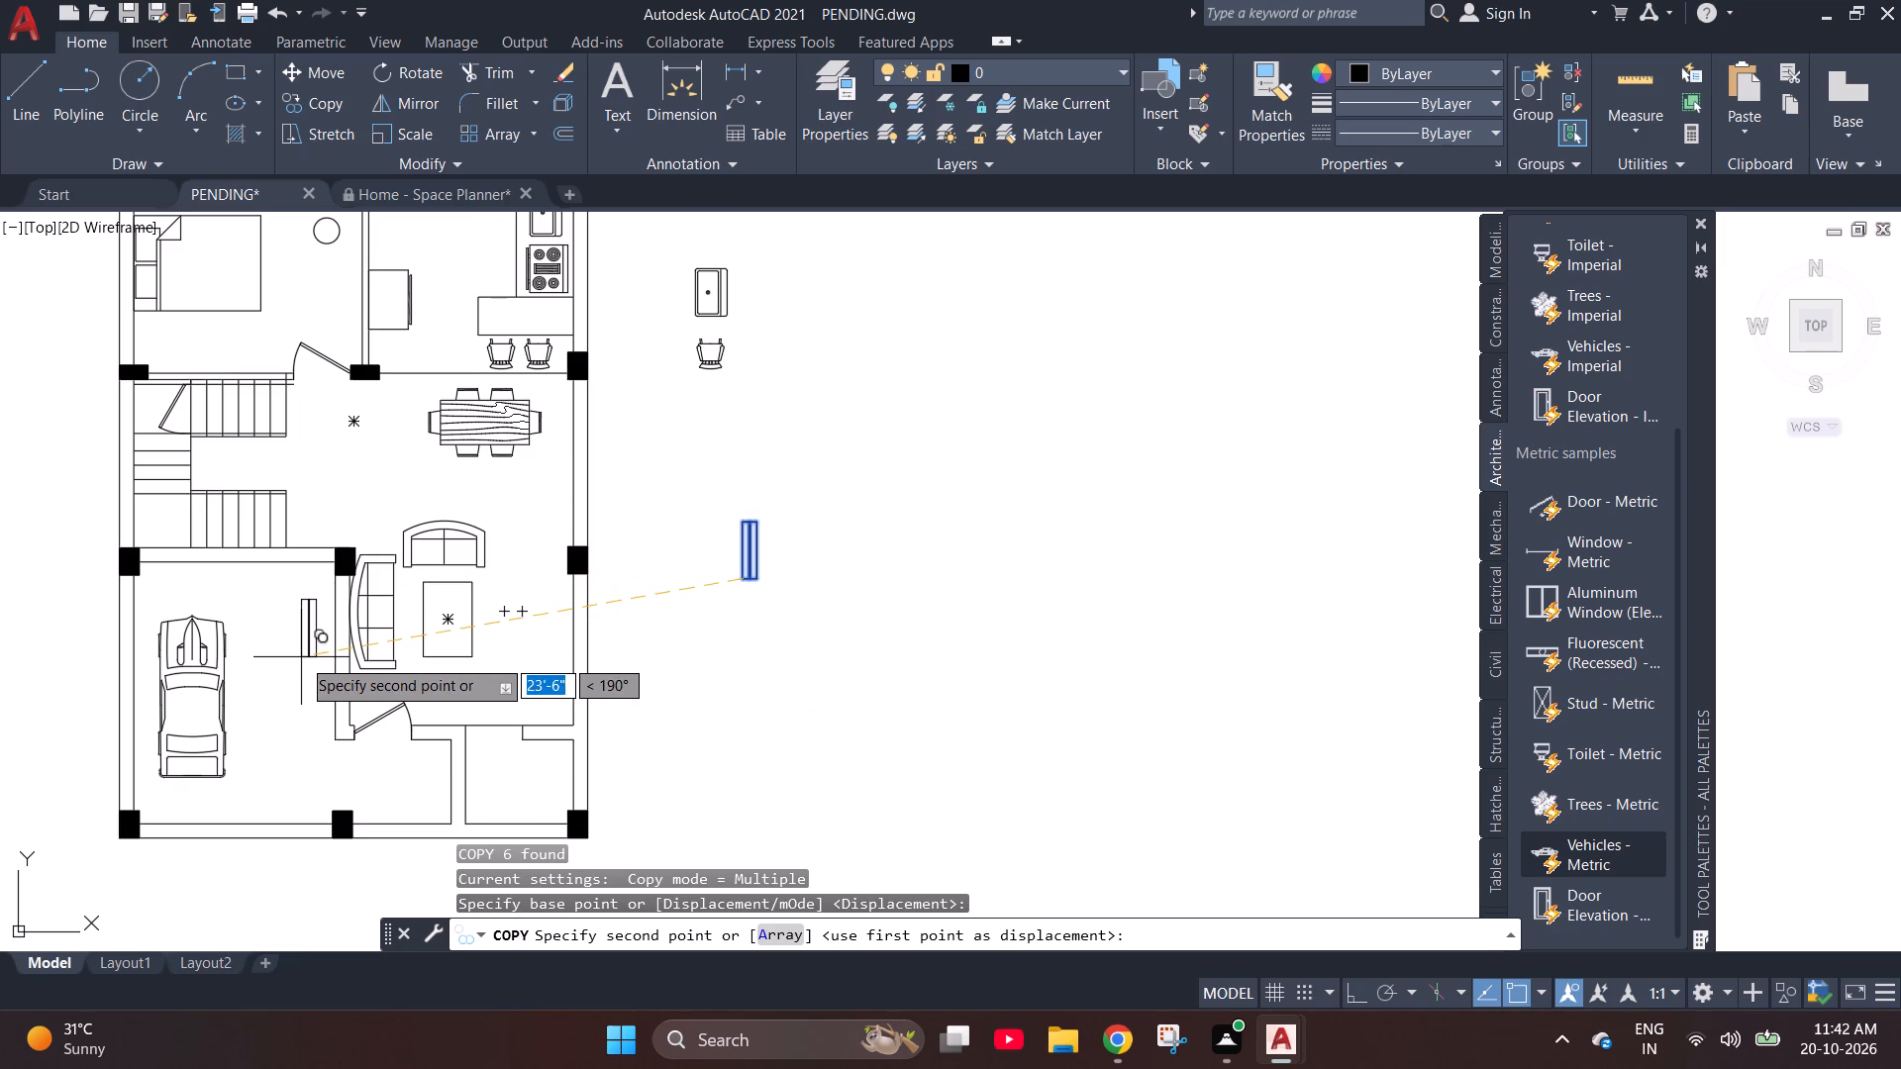
pyautogui.scroll(3, 304, 657)
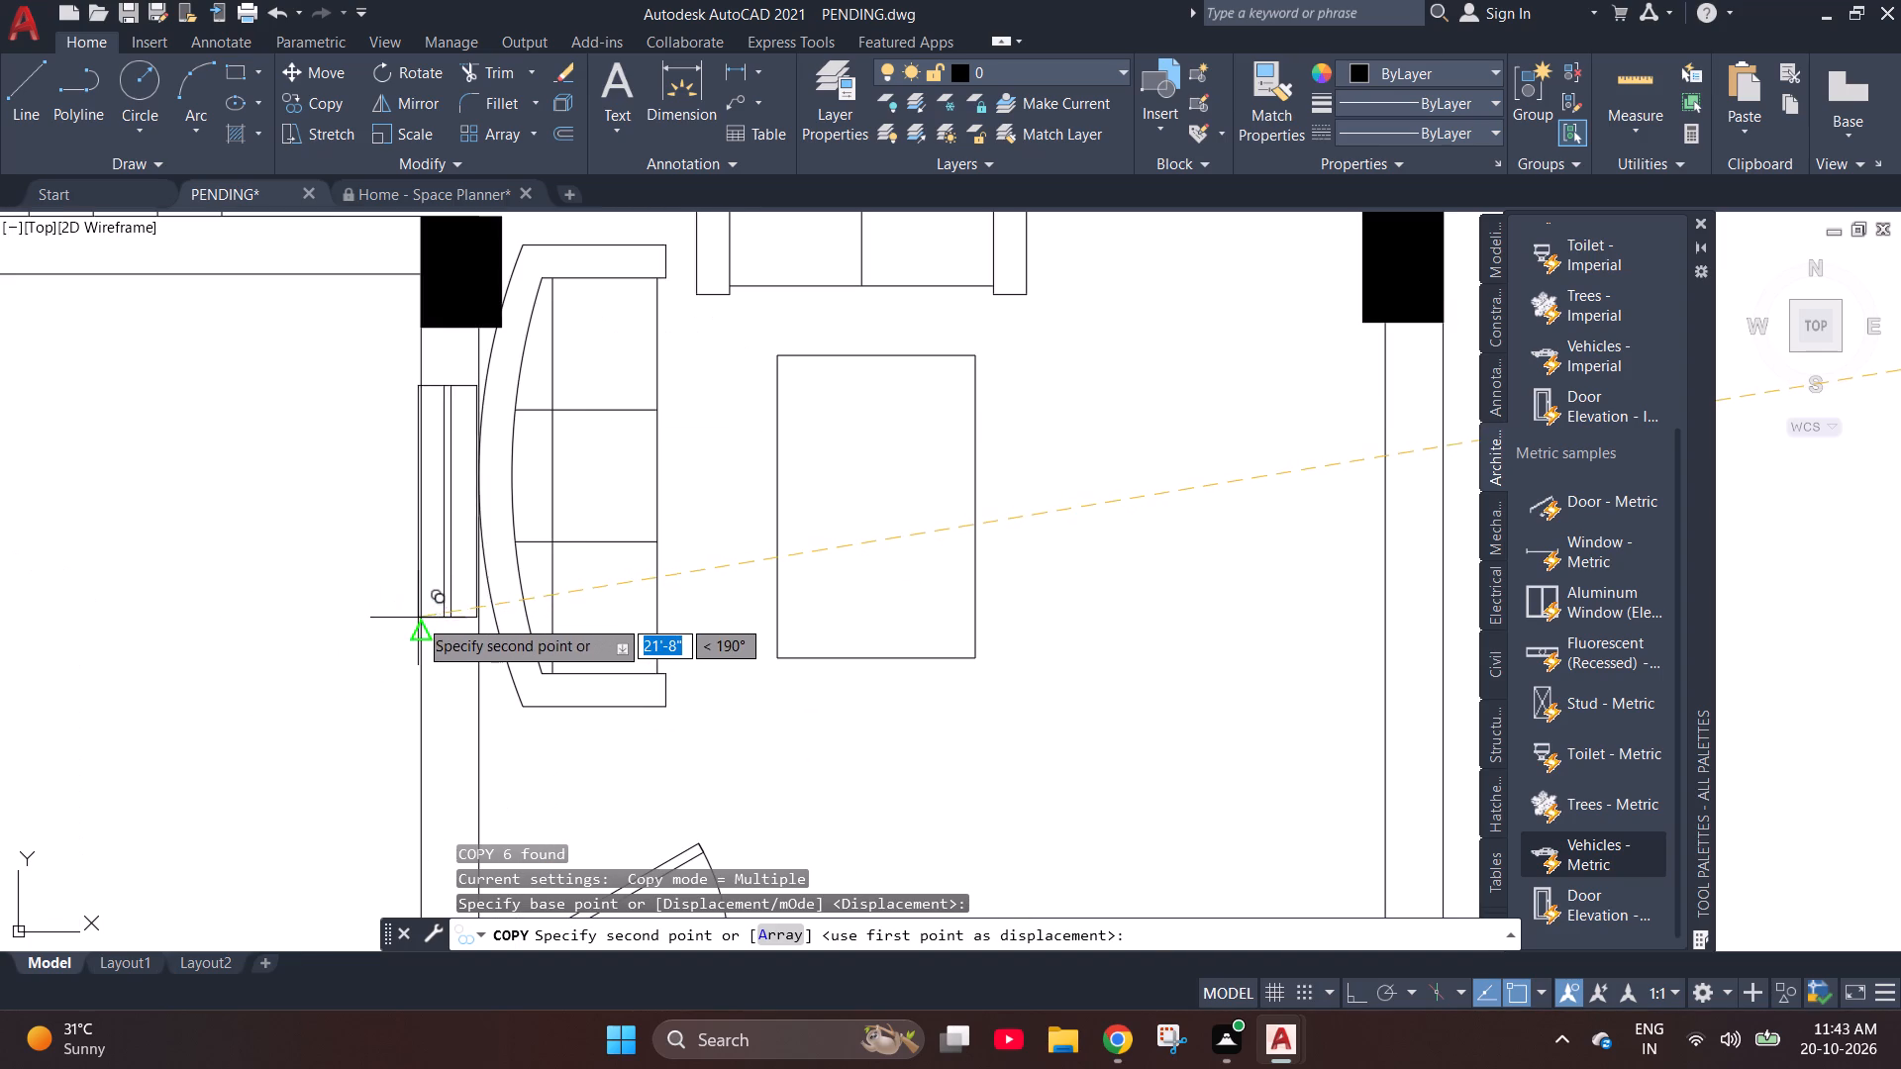
pyautogui.scroll(3, 419, 617)
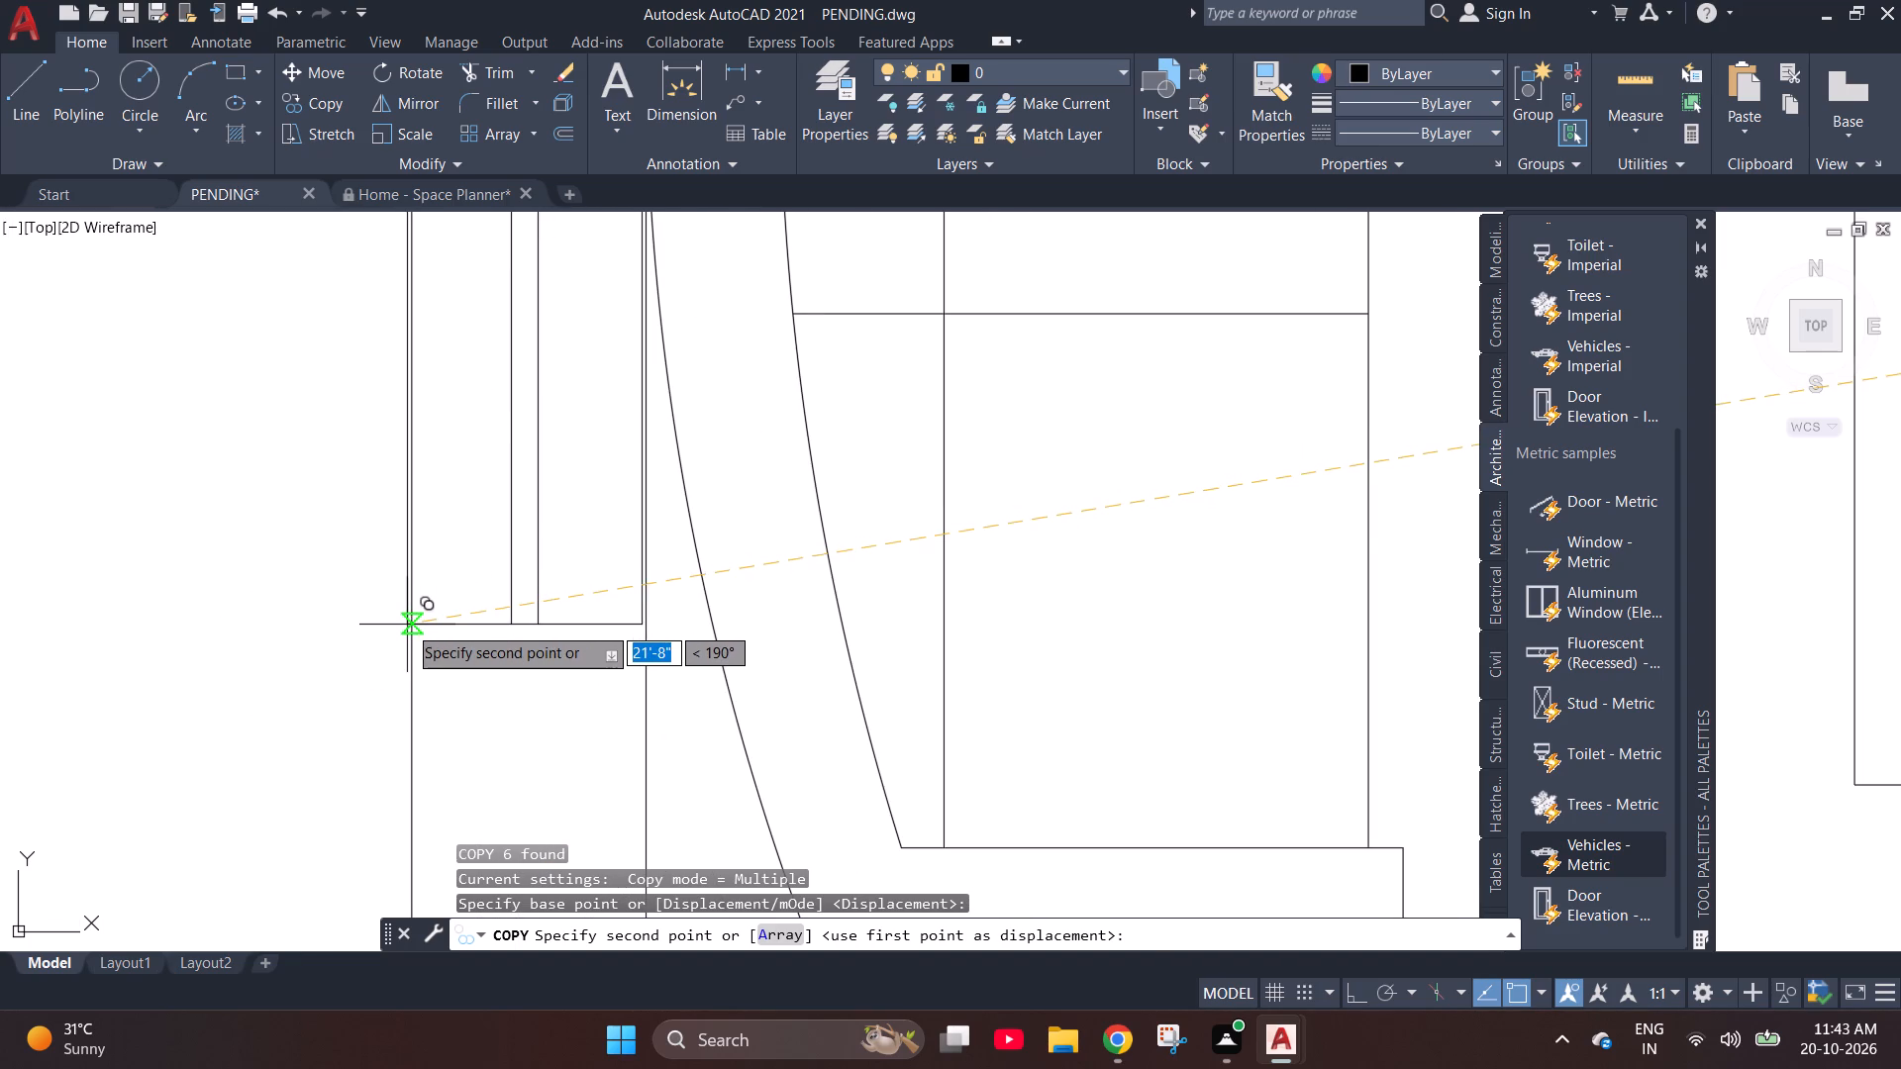
pyautogui.click(411, 622)
pyautogui.scroll(-5, 257, 684)
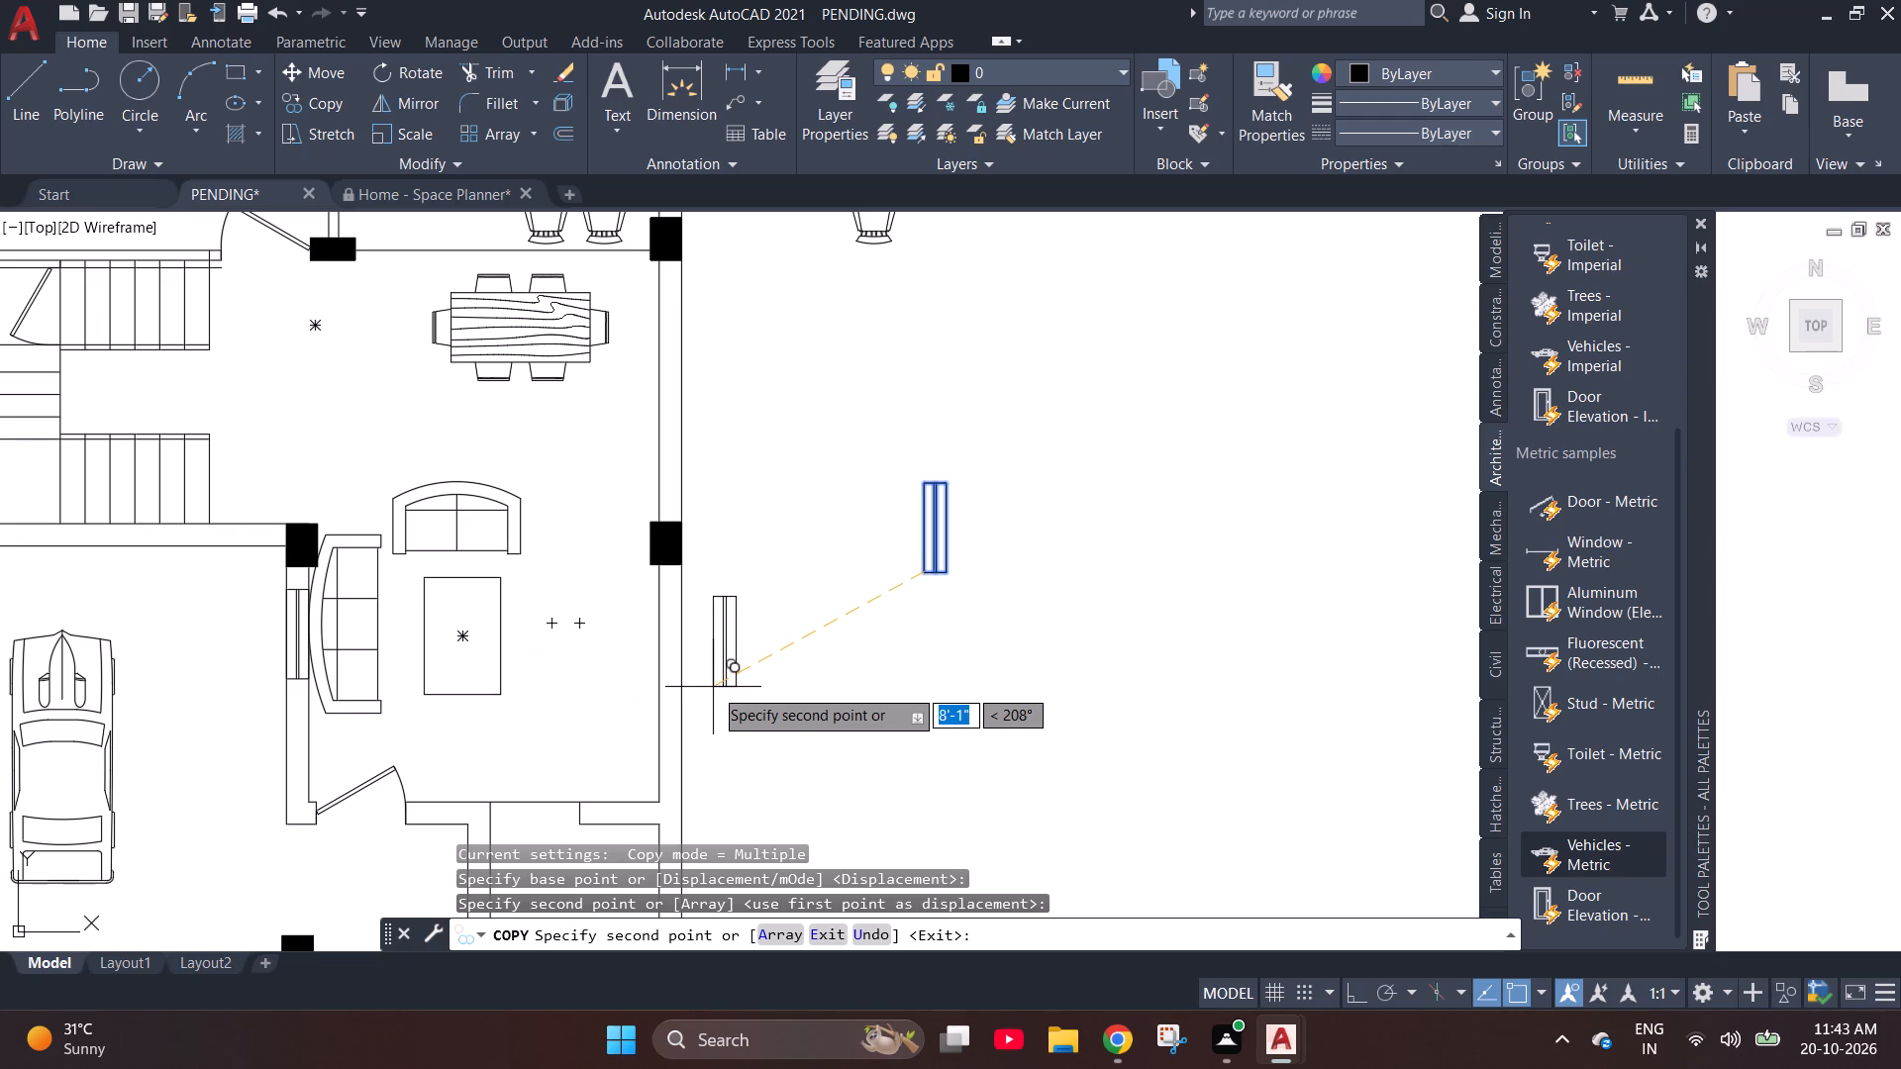
pyautogui.press('Escape')
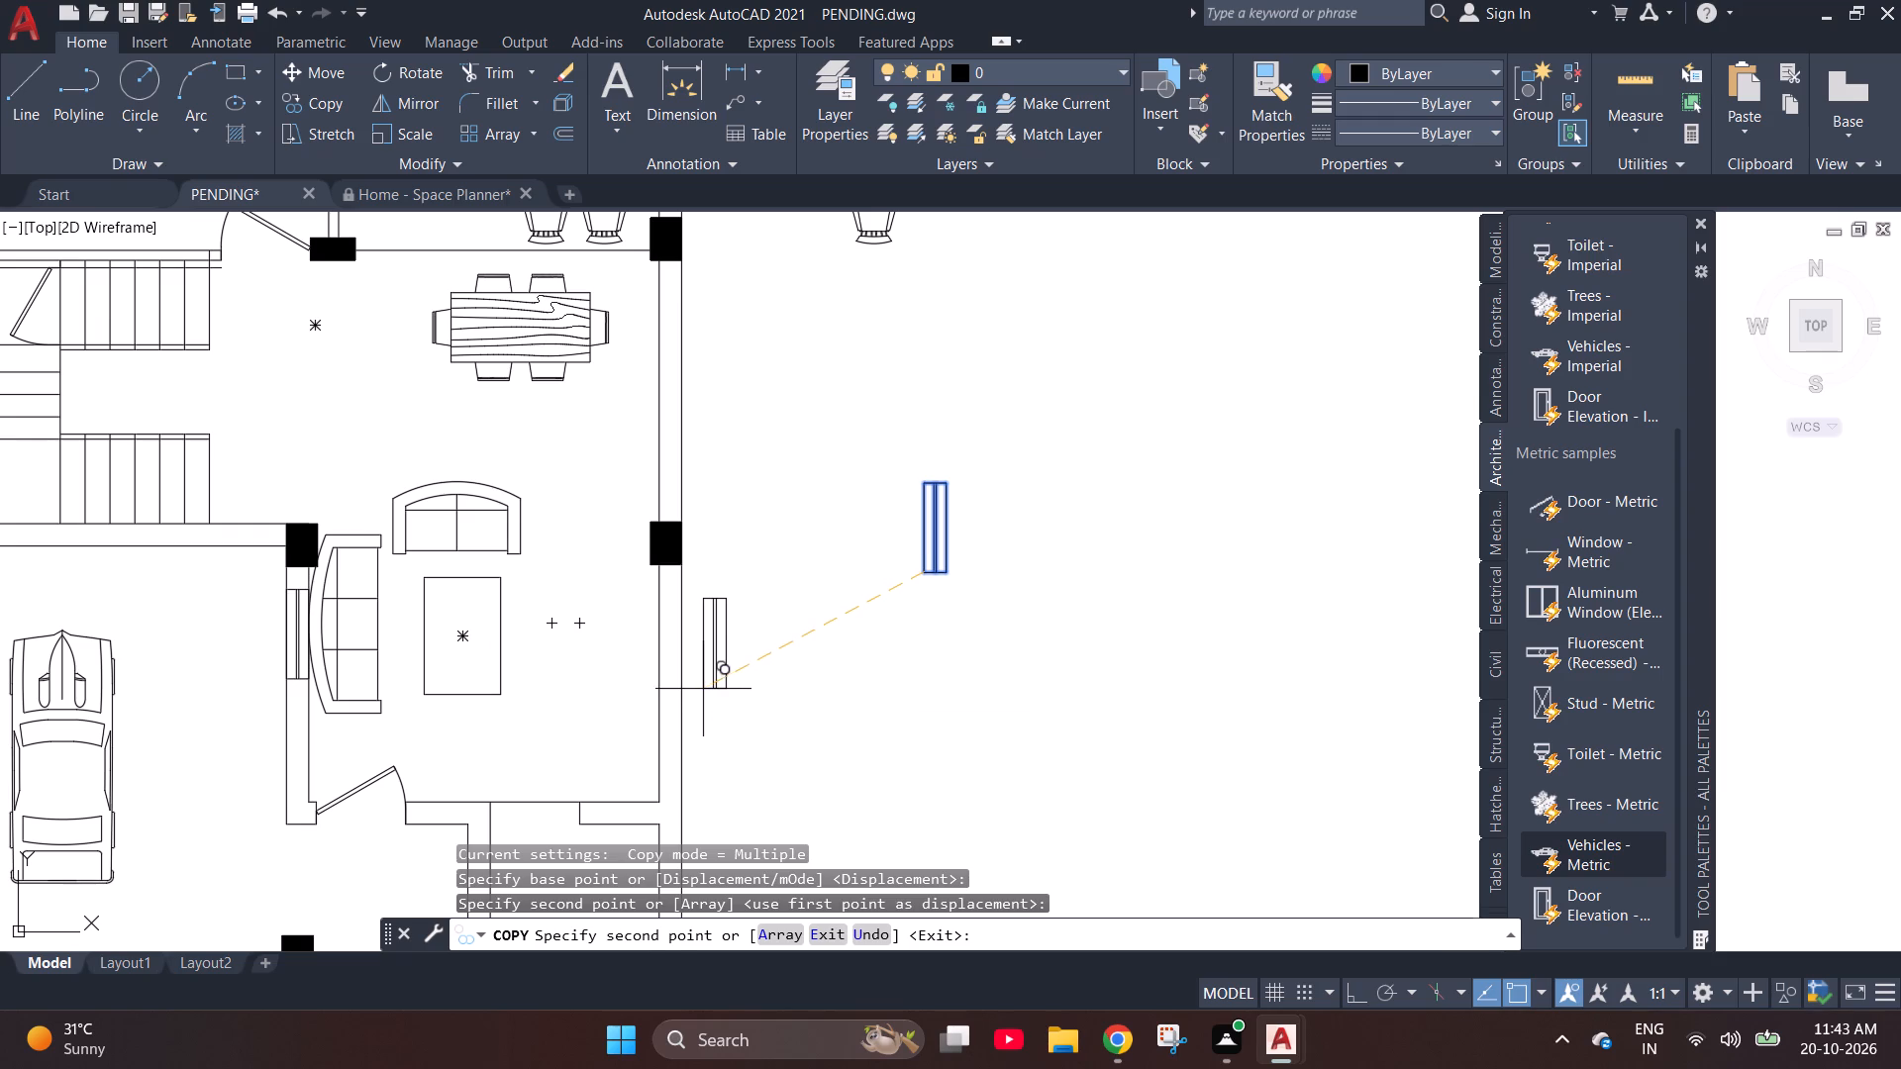
# Rotate the original window symbol 270° about its upper-right corner with ortho on, making it horizontal.
pyautogui.moveTo(1076, 604); pyautogui.dragTo(1067, 600)
pyautogui.click(831, 355)
pyautogui.write('ro')
pyautogui.press('Return')
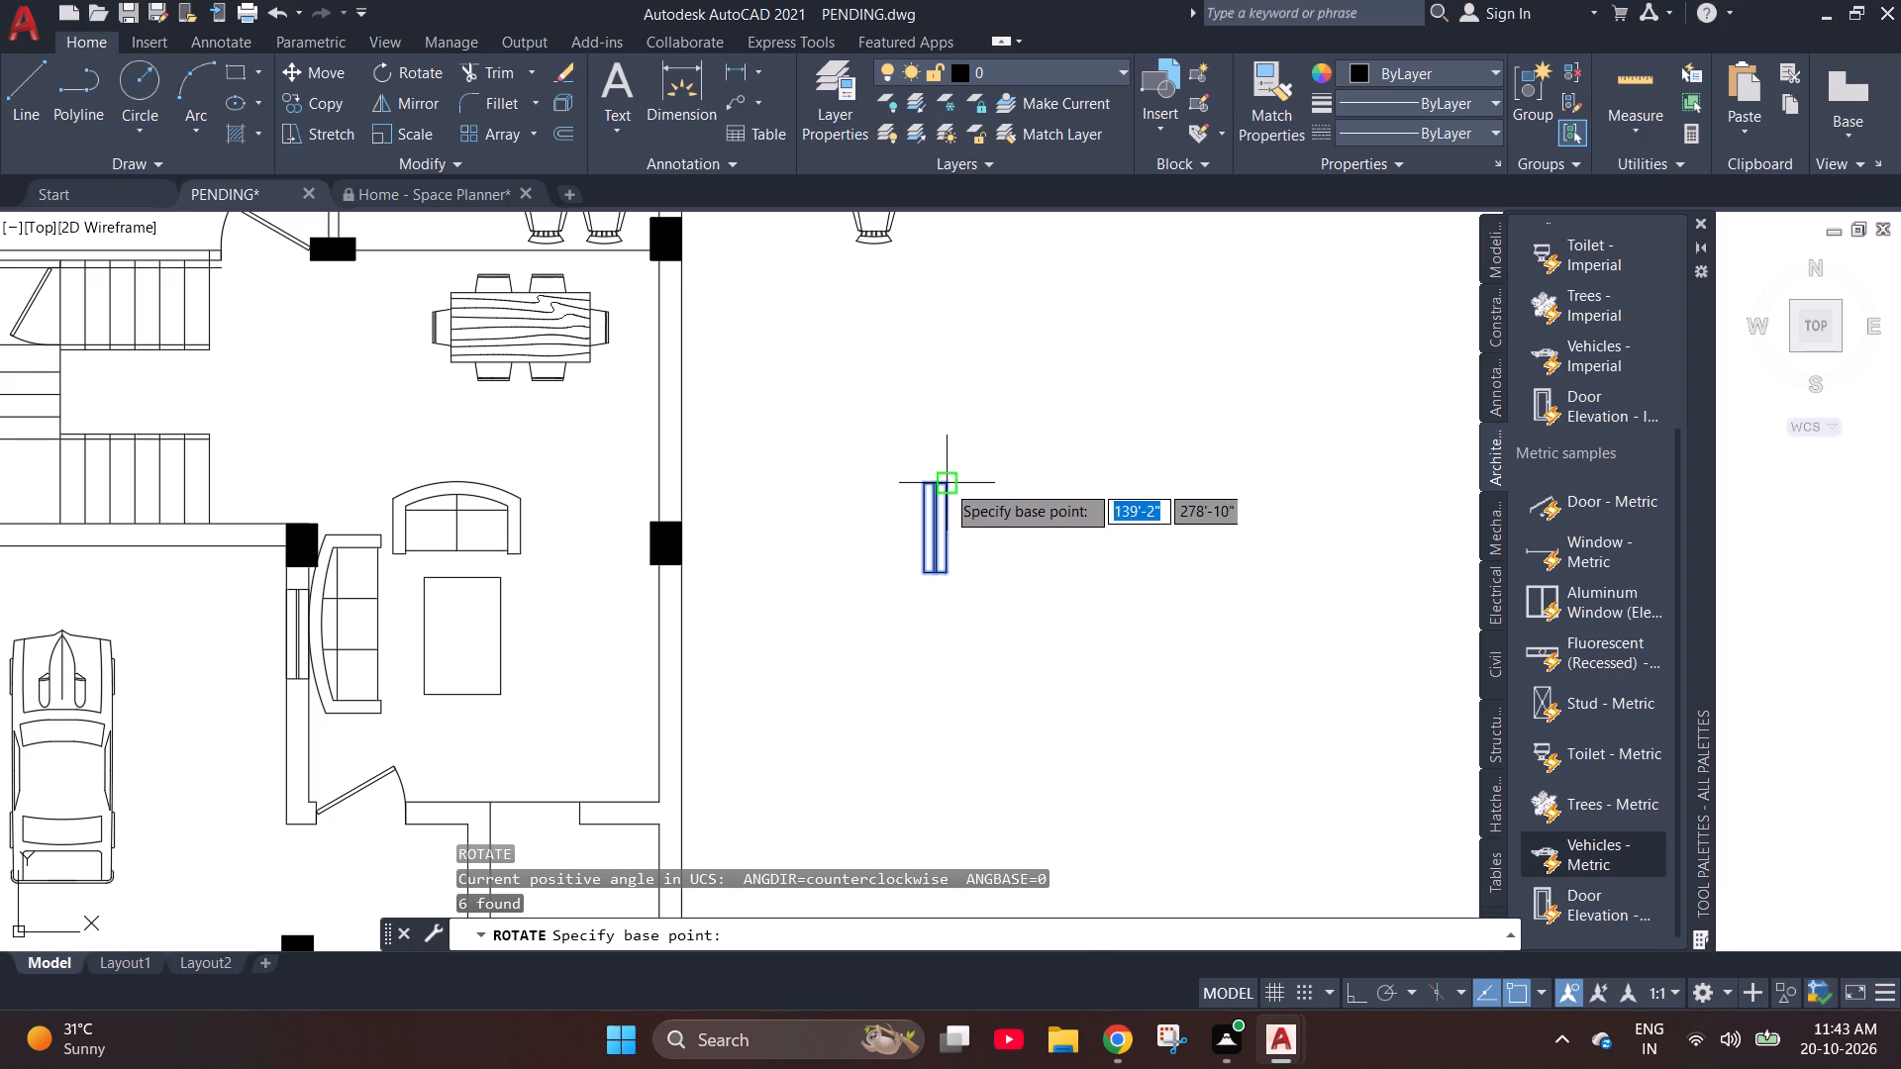
pyautogui.click(946, 483)
pyautogui.press('F8')
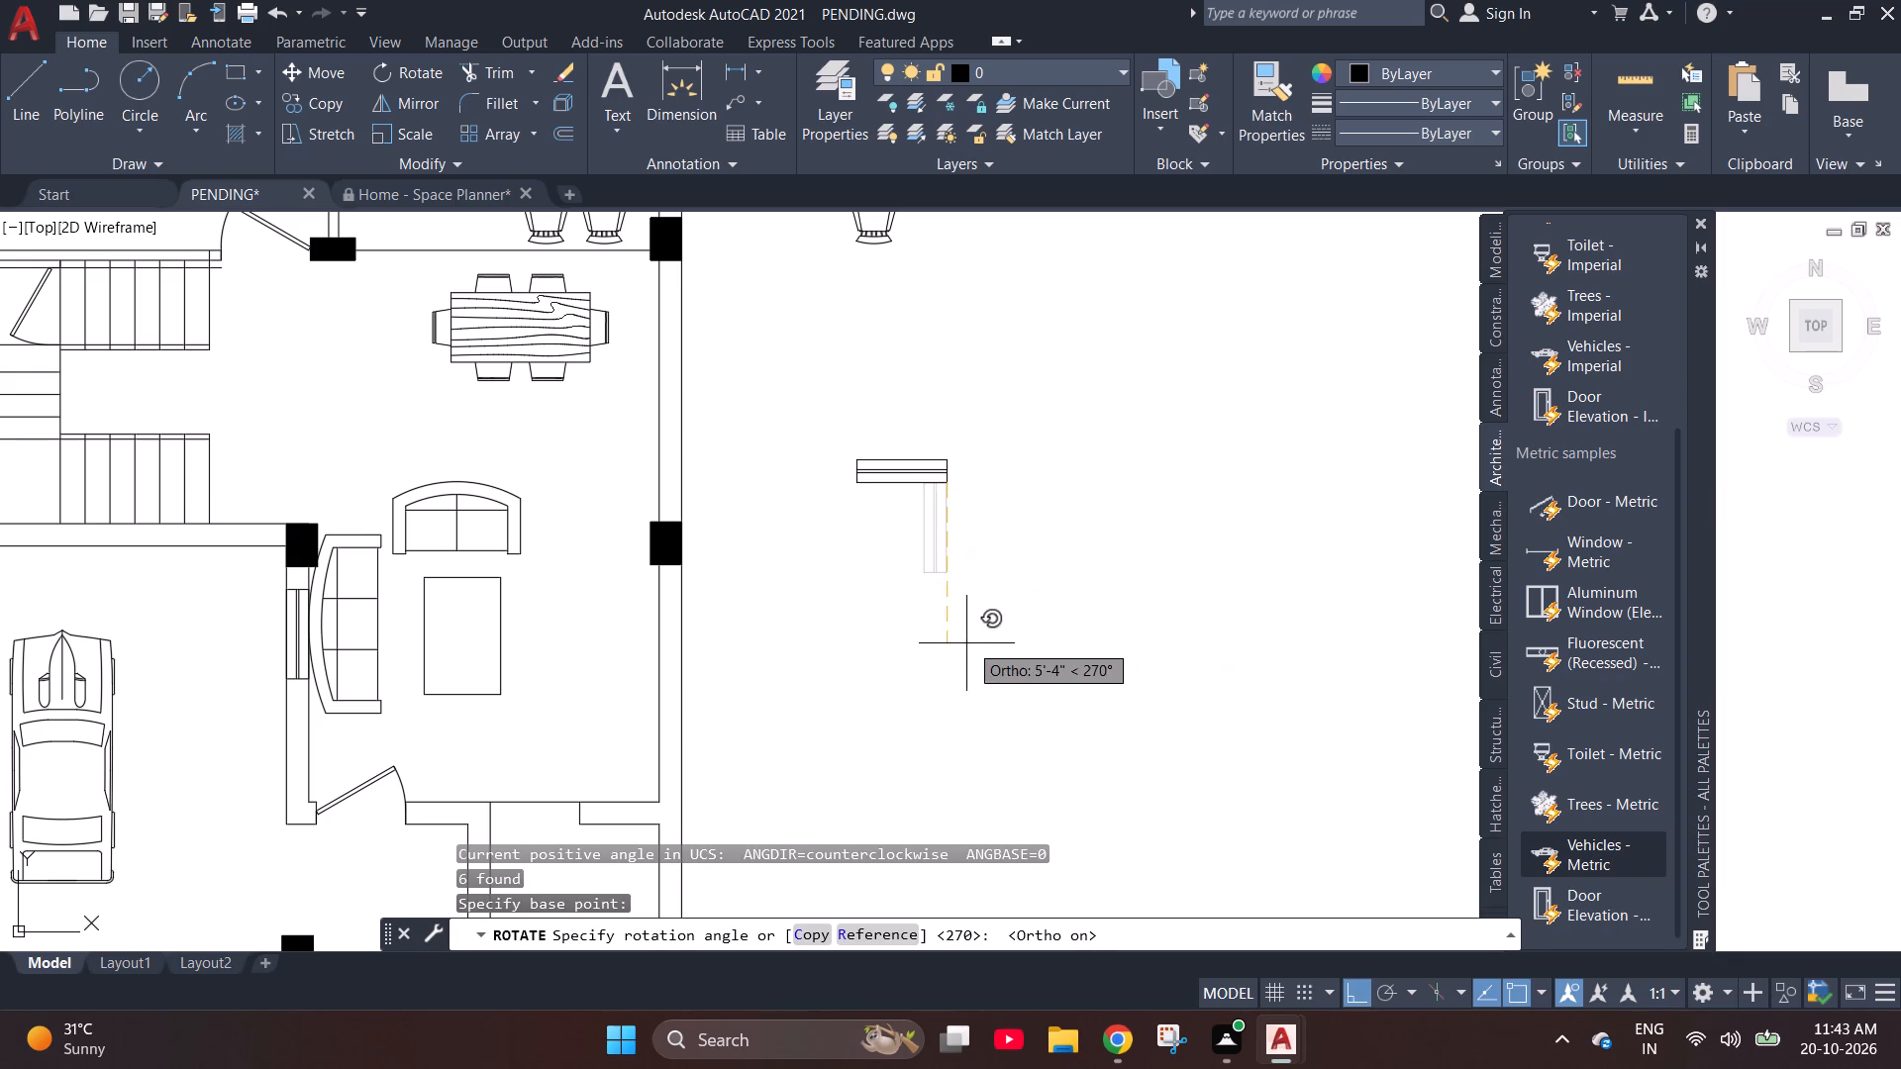
pyautogui.click(956, 647)
pyautogui.press('Escape')
pyautogui.press('Escape')
# Copy the horizontal window symbol by its lower-left corner into the wall between the staircase and the car room, with ortho off.
pyautogui.click(998, 608)
pyautogui.click(722, 384)
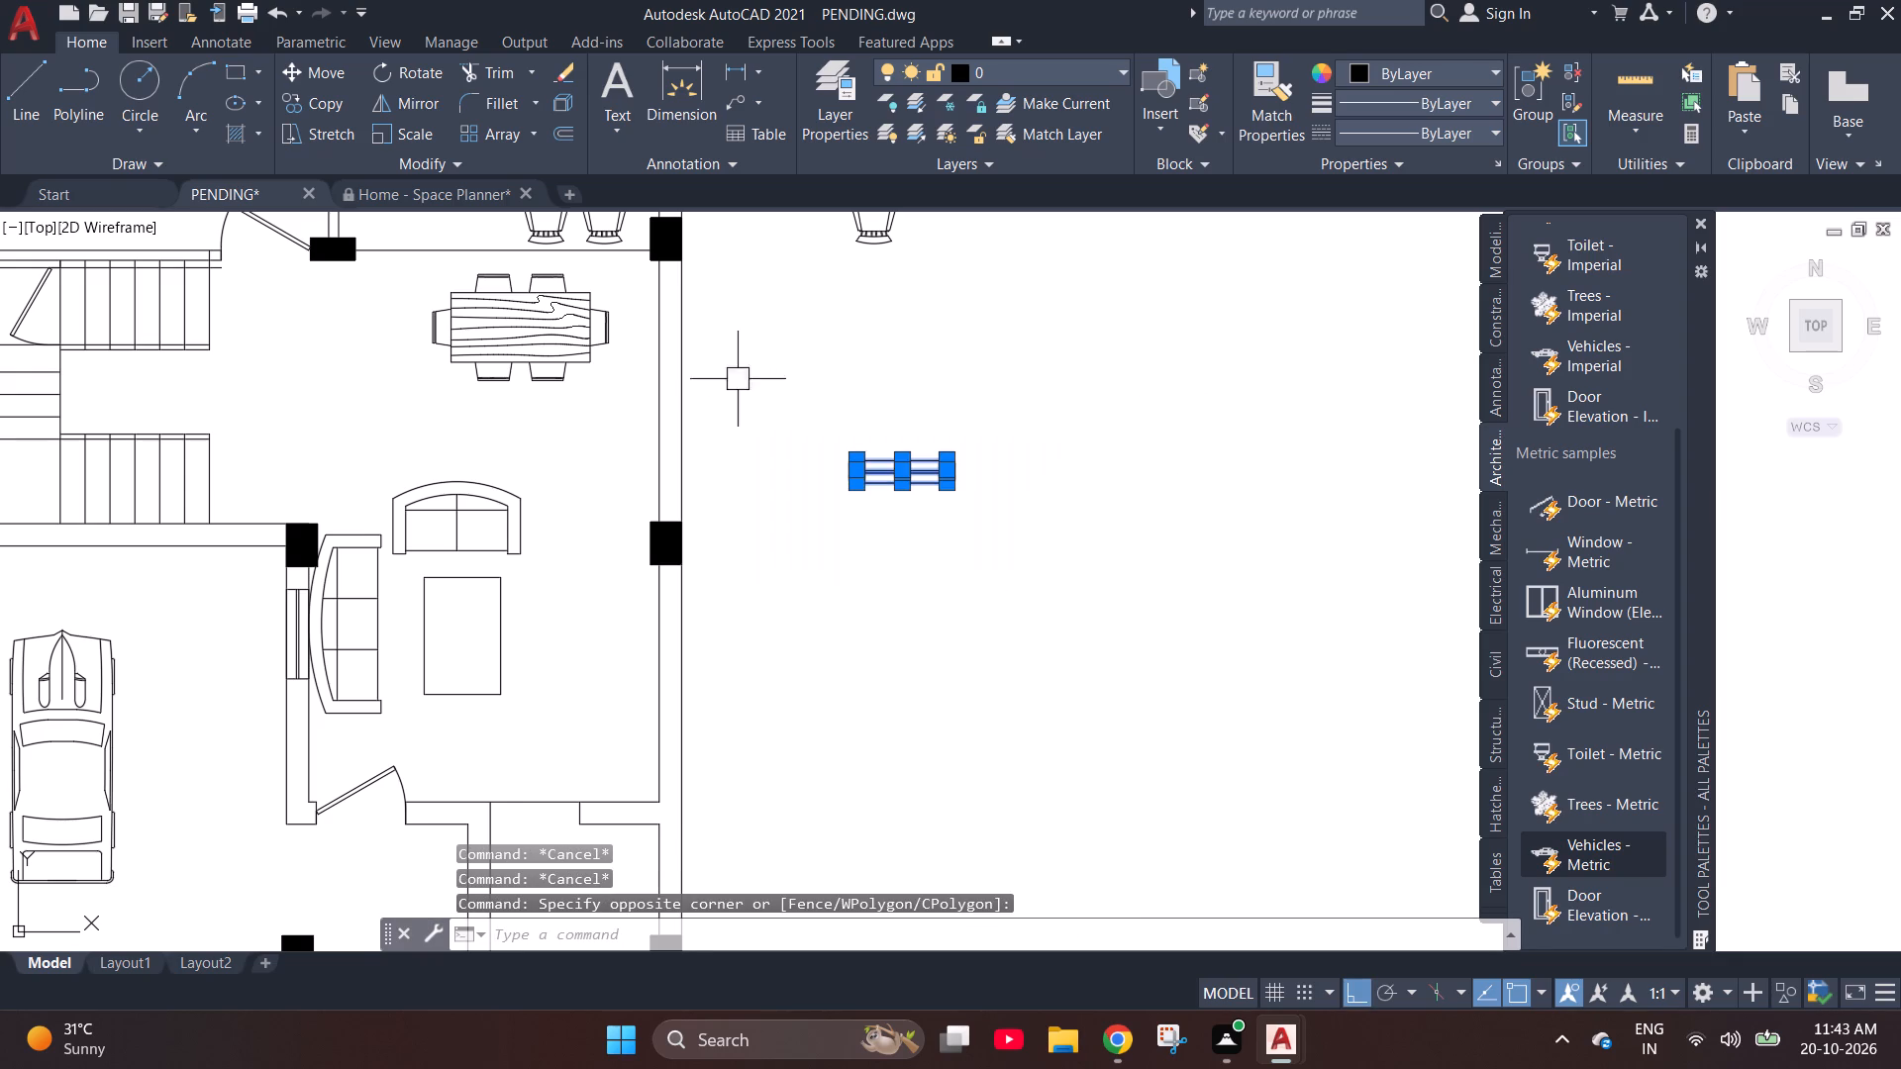
pyautogui.press('c')
pyautogui.press('o')
pyautogui.press('Return')
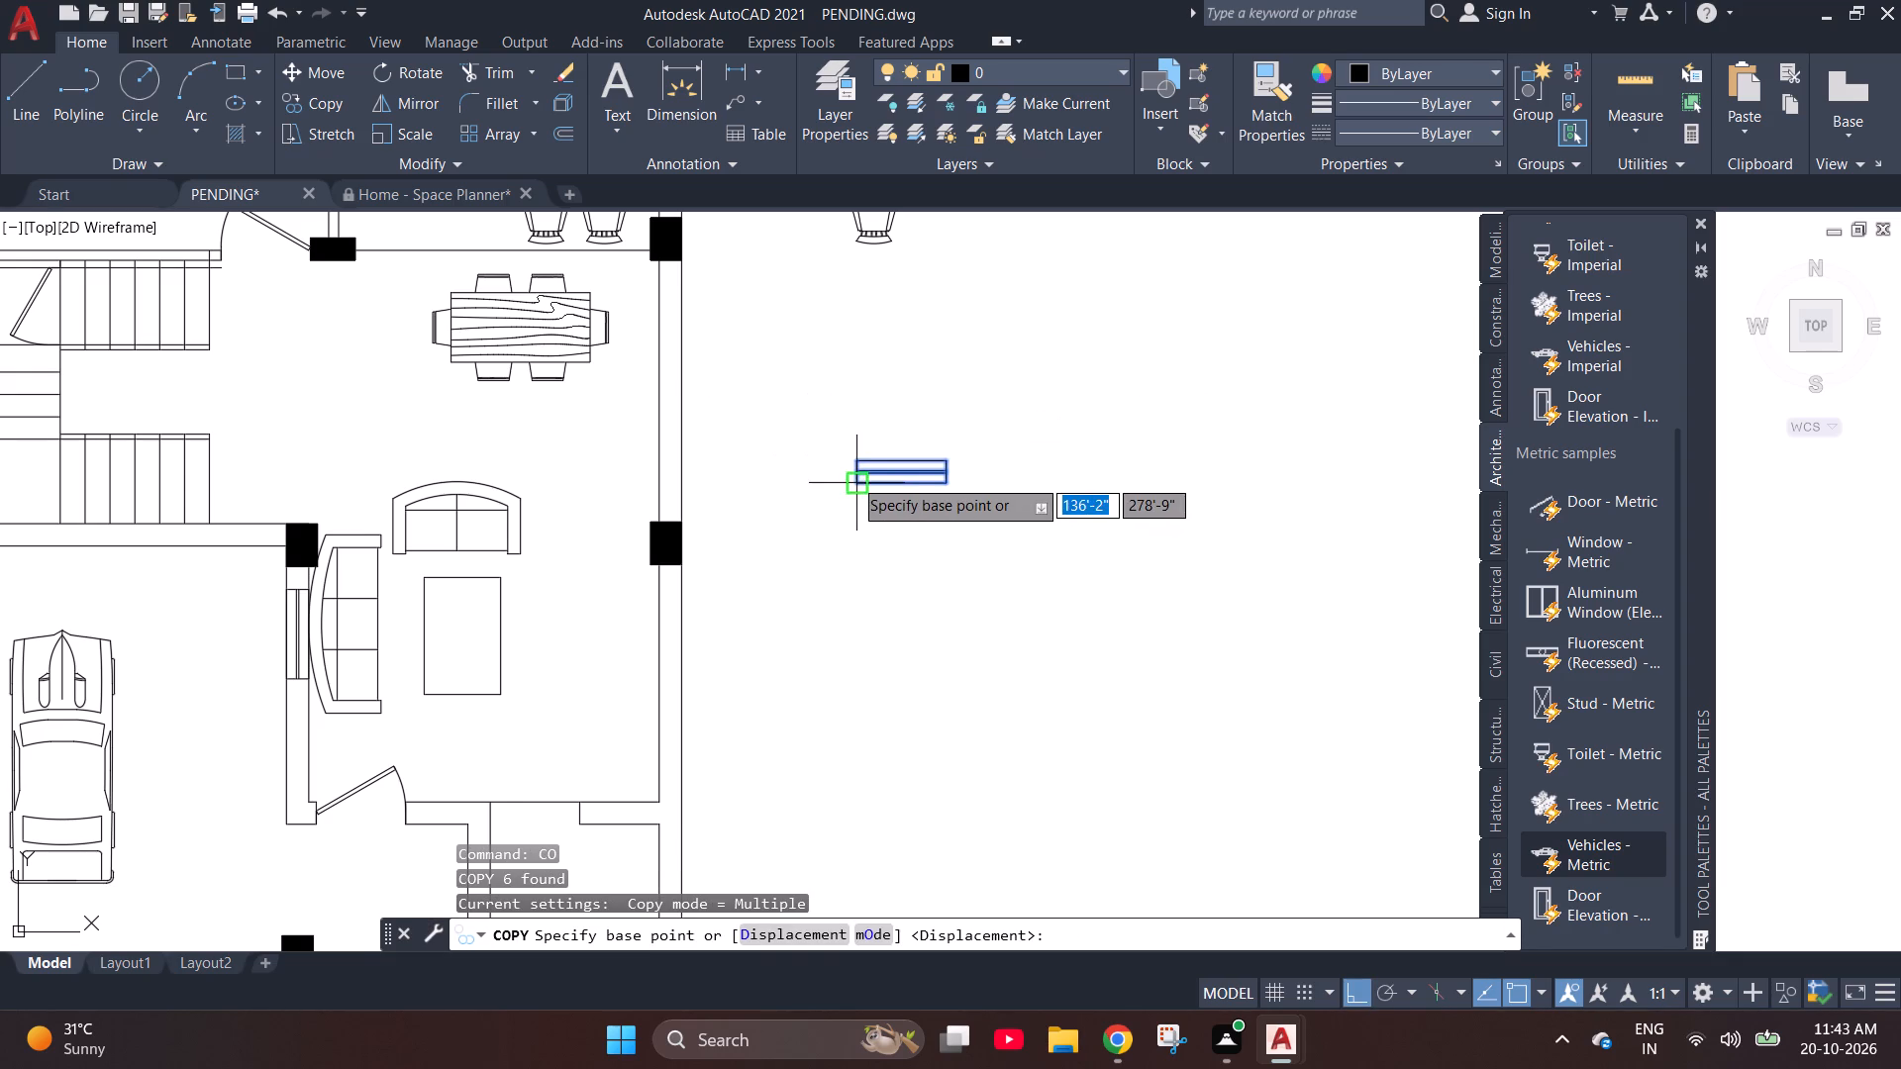
pyautogui.scroll(3, 841, 481)
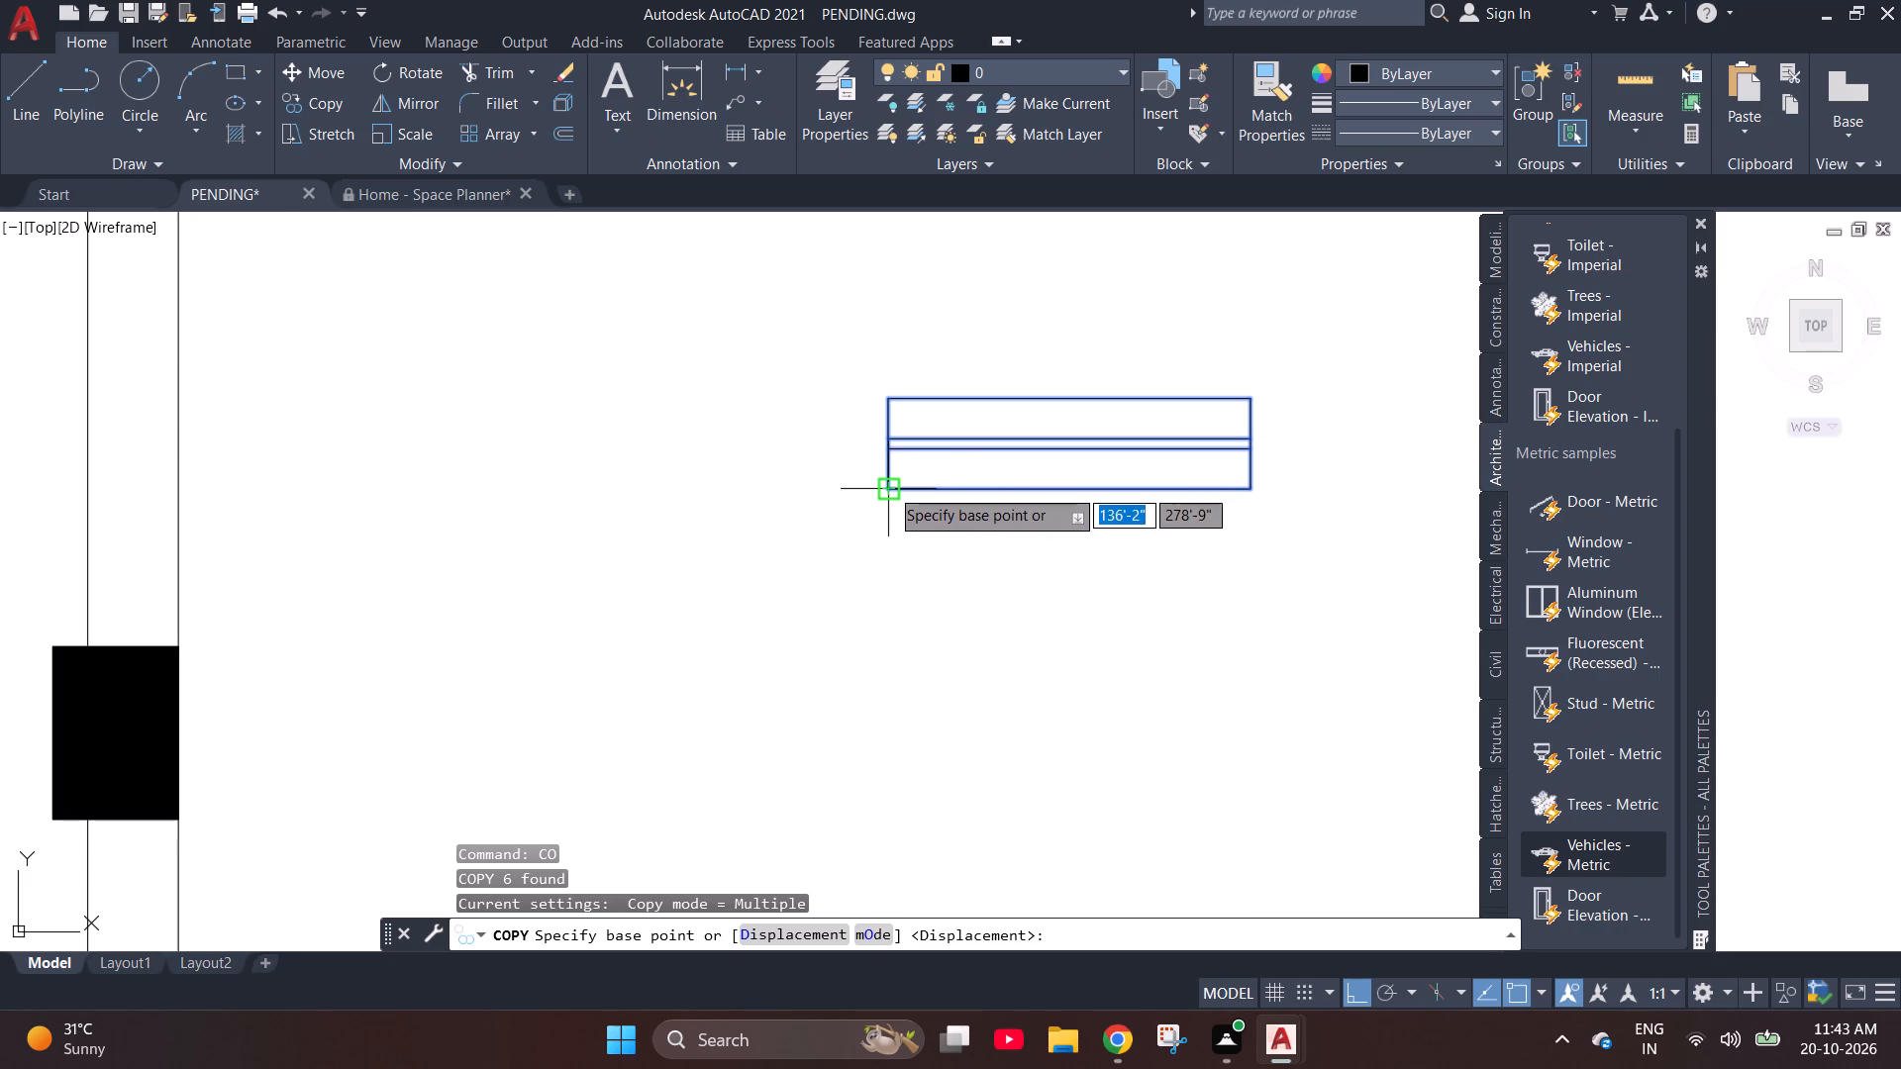
pyautogui.click(888, 494)
pyautogui.scroll(-3, 971, 612)
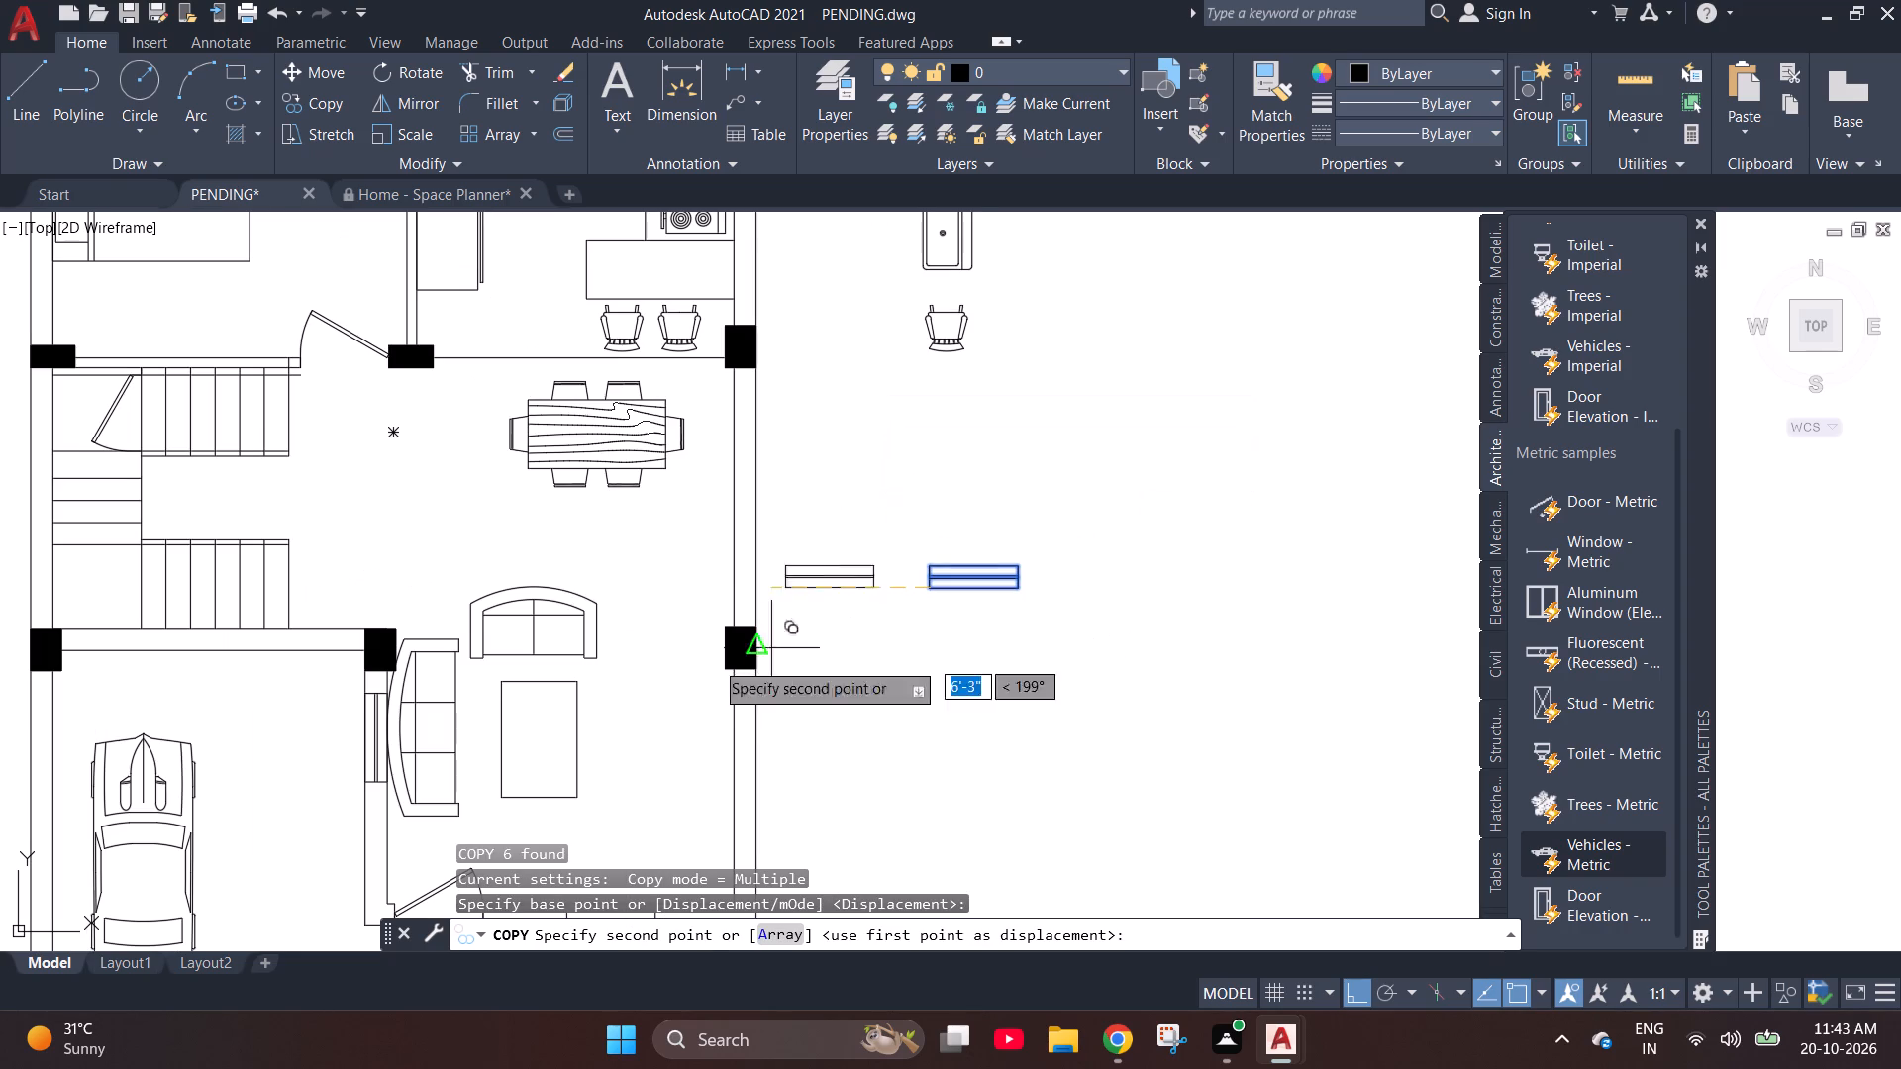
pyautogui.press('F8')
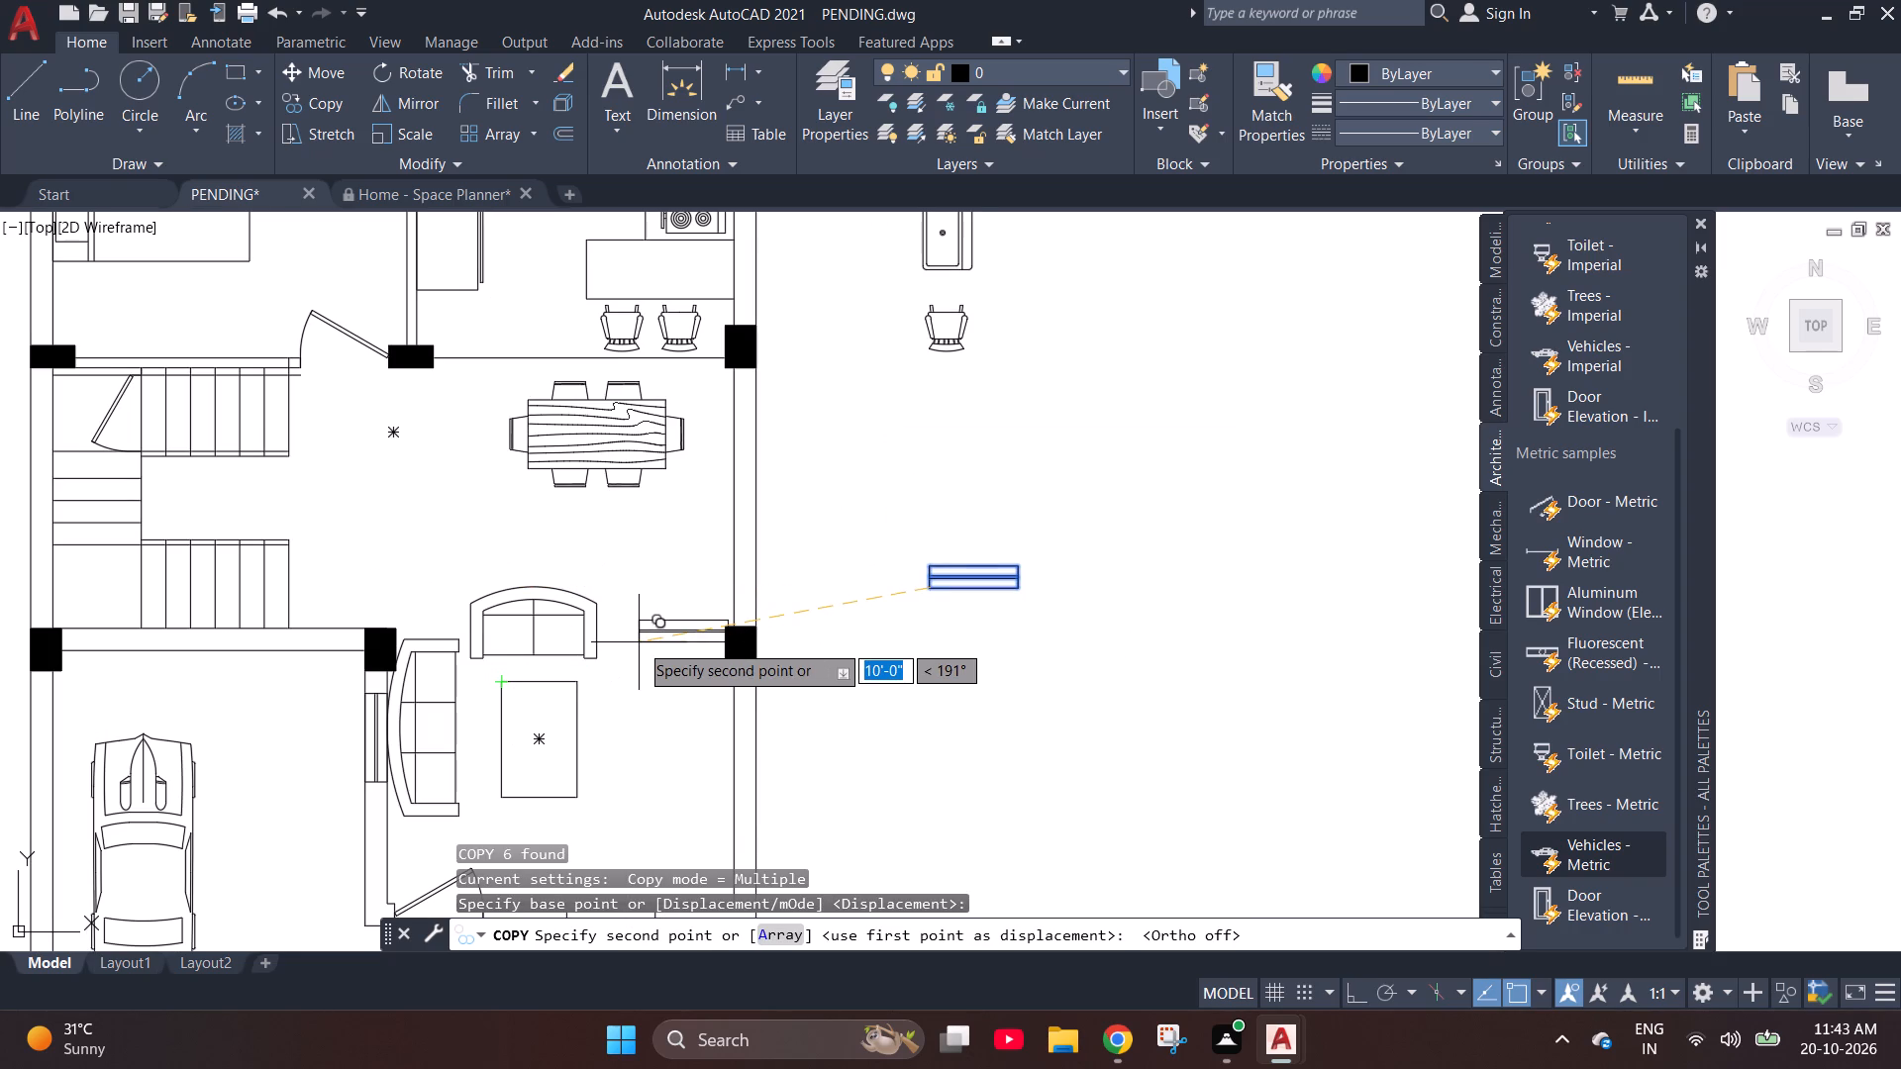
pyautogui.scroll(-1, 729, 682)
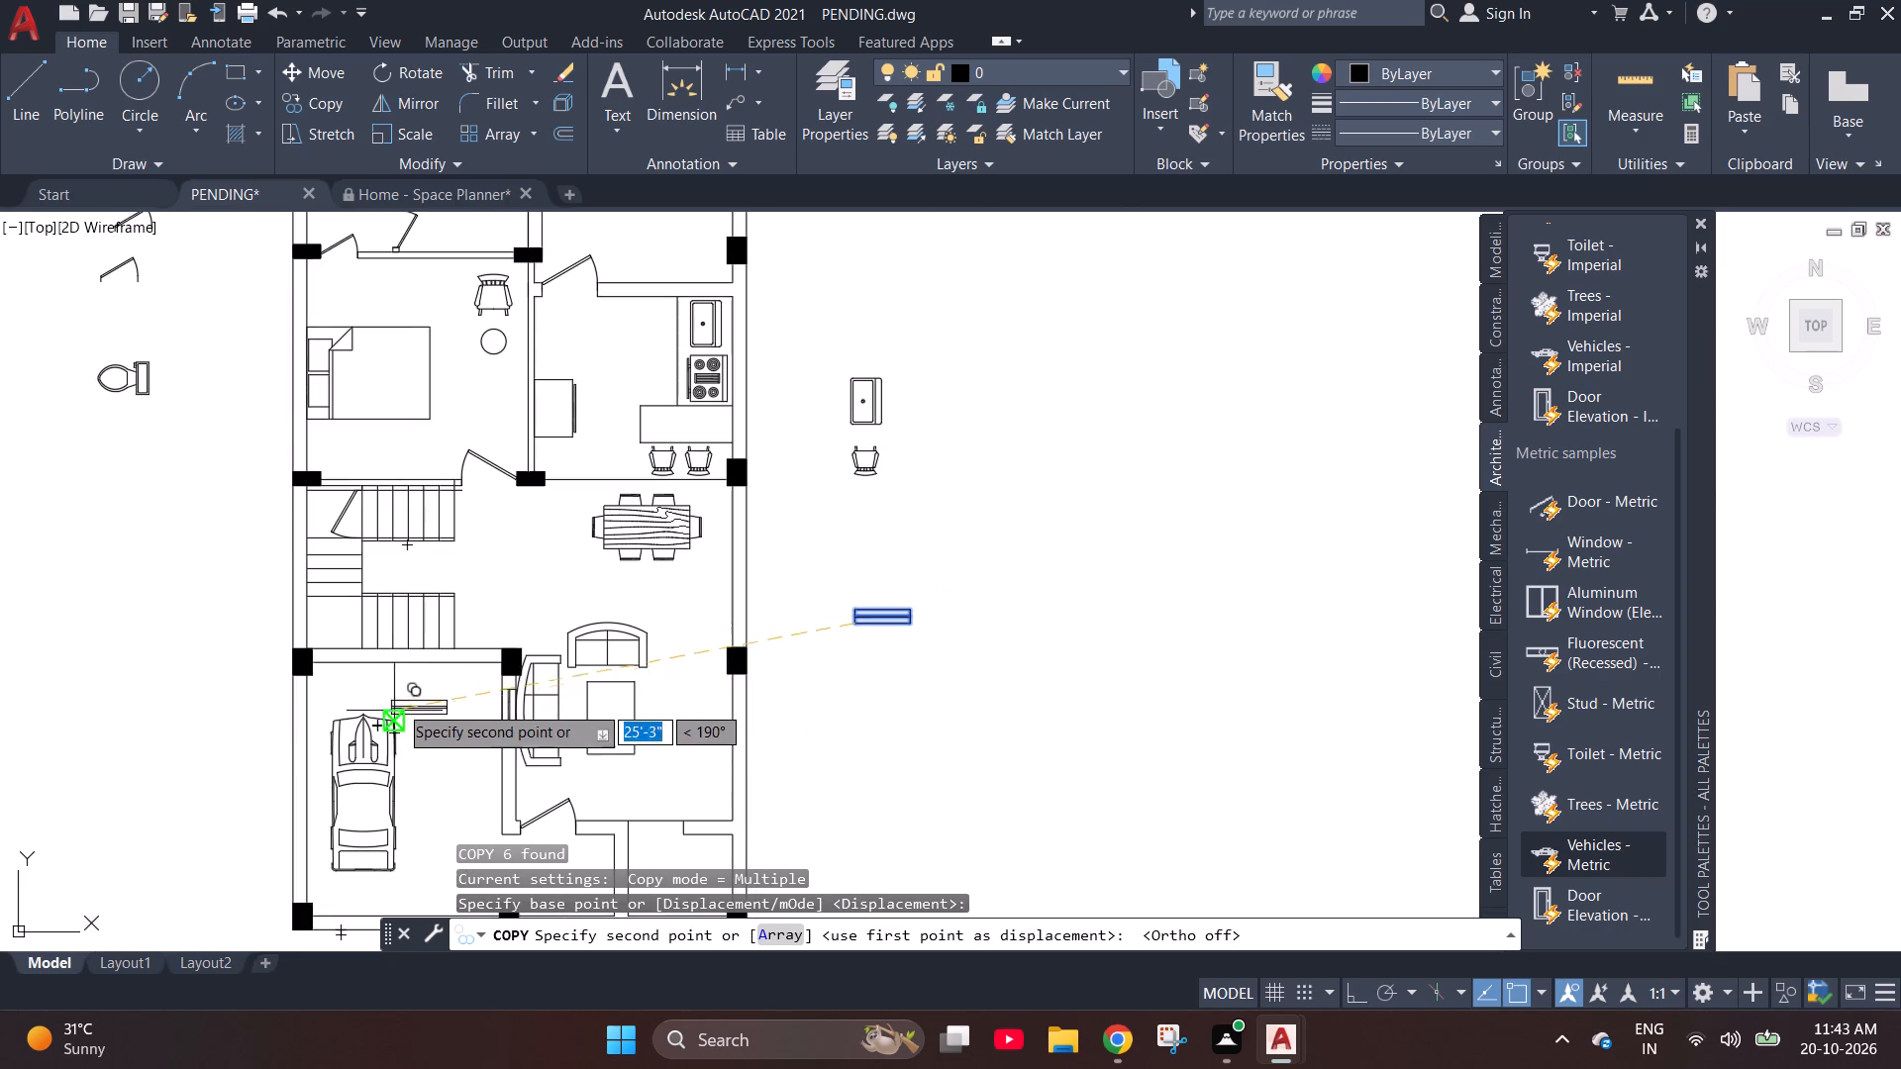
pyautogui.scroll(3, 403, 698)
pyautogui.scroll(3, 425, 542)
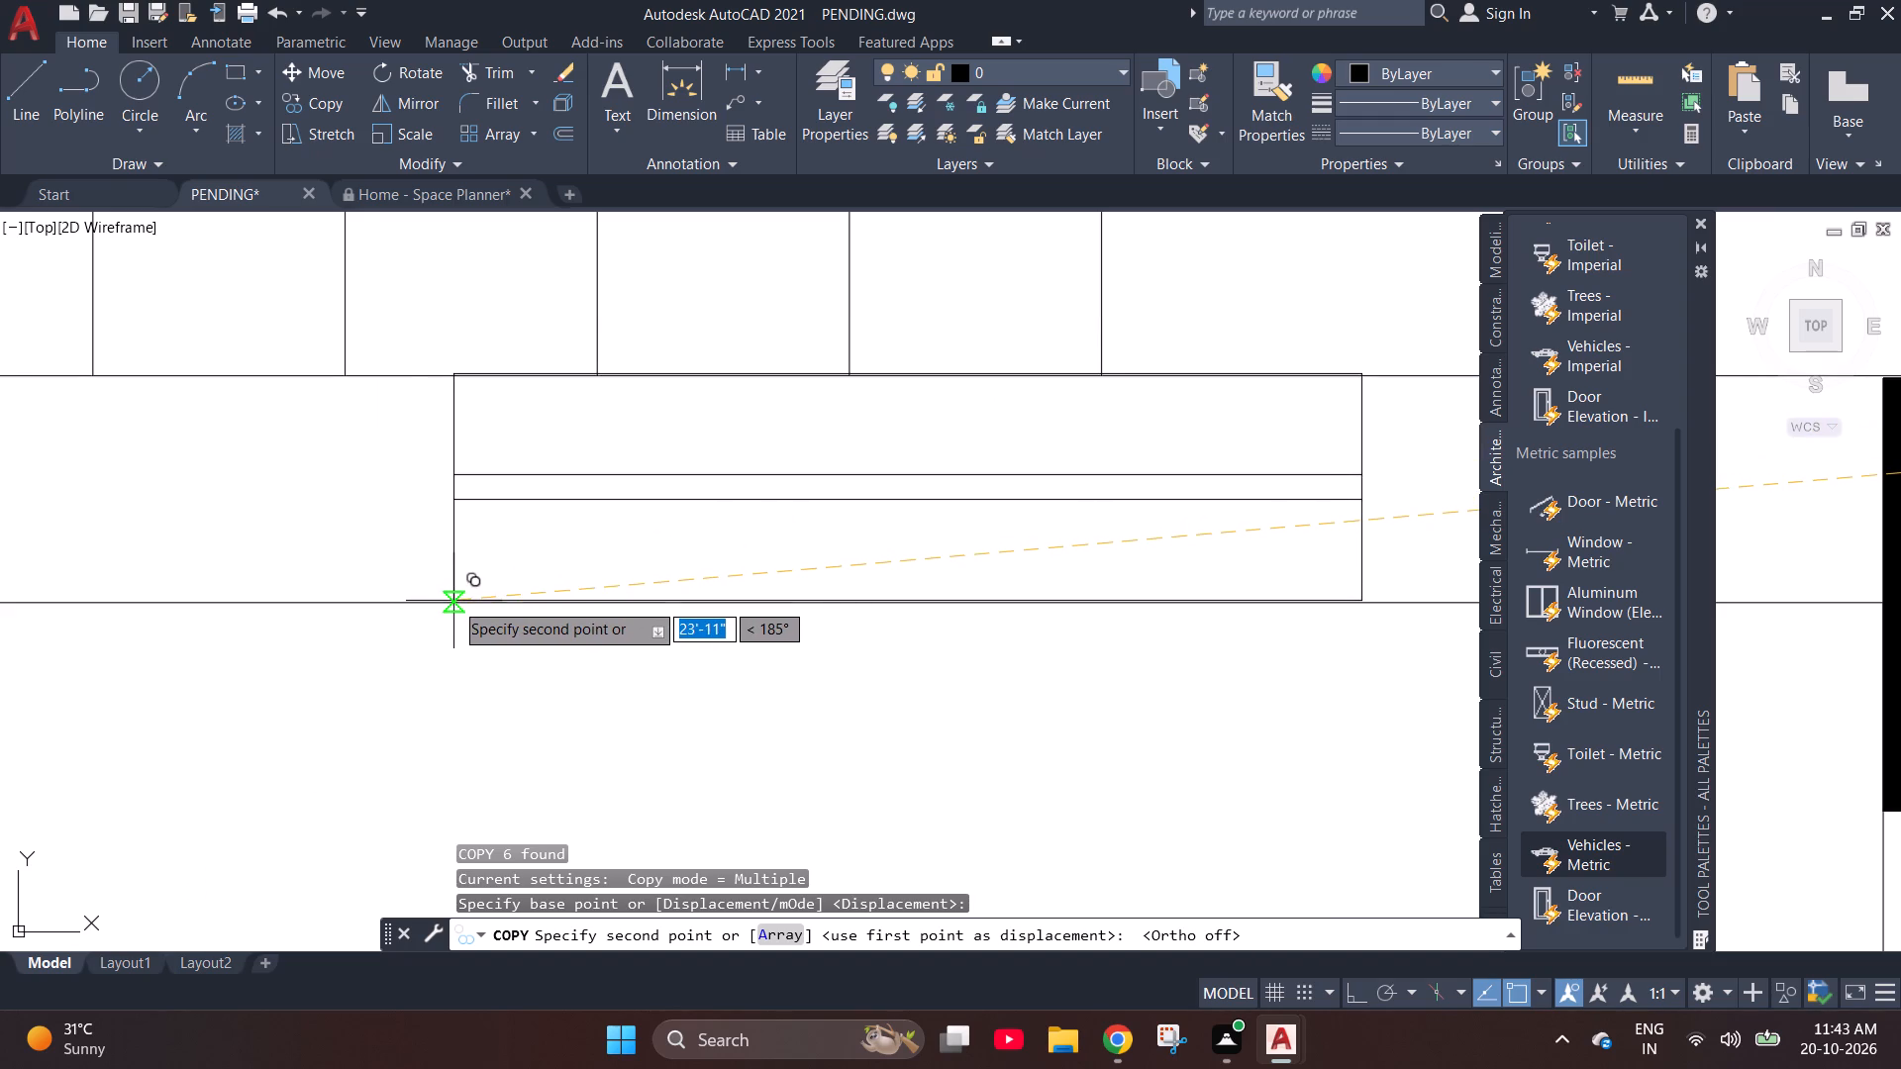
pyautogui.scroll(2, 453, 601)
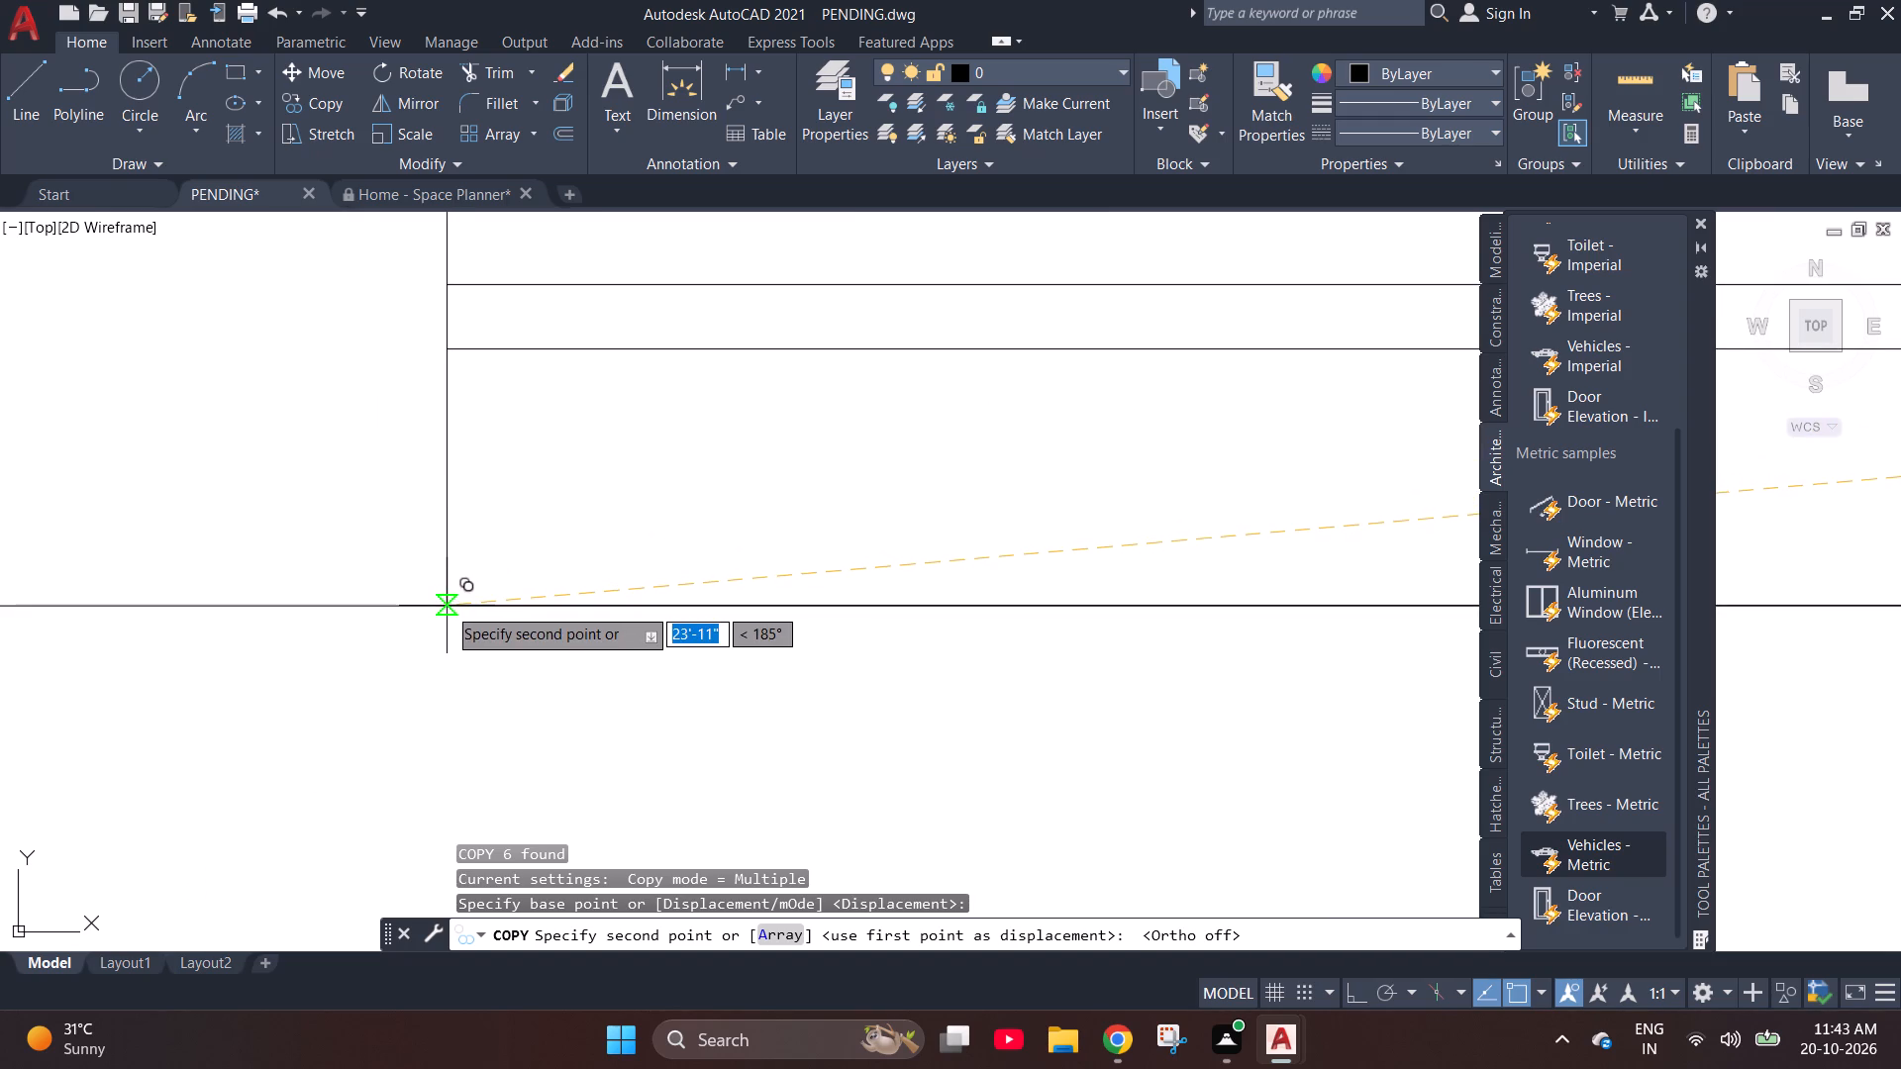
pyautogui.click(444, 607)
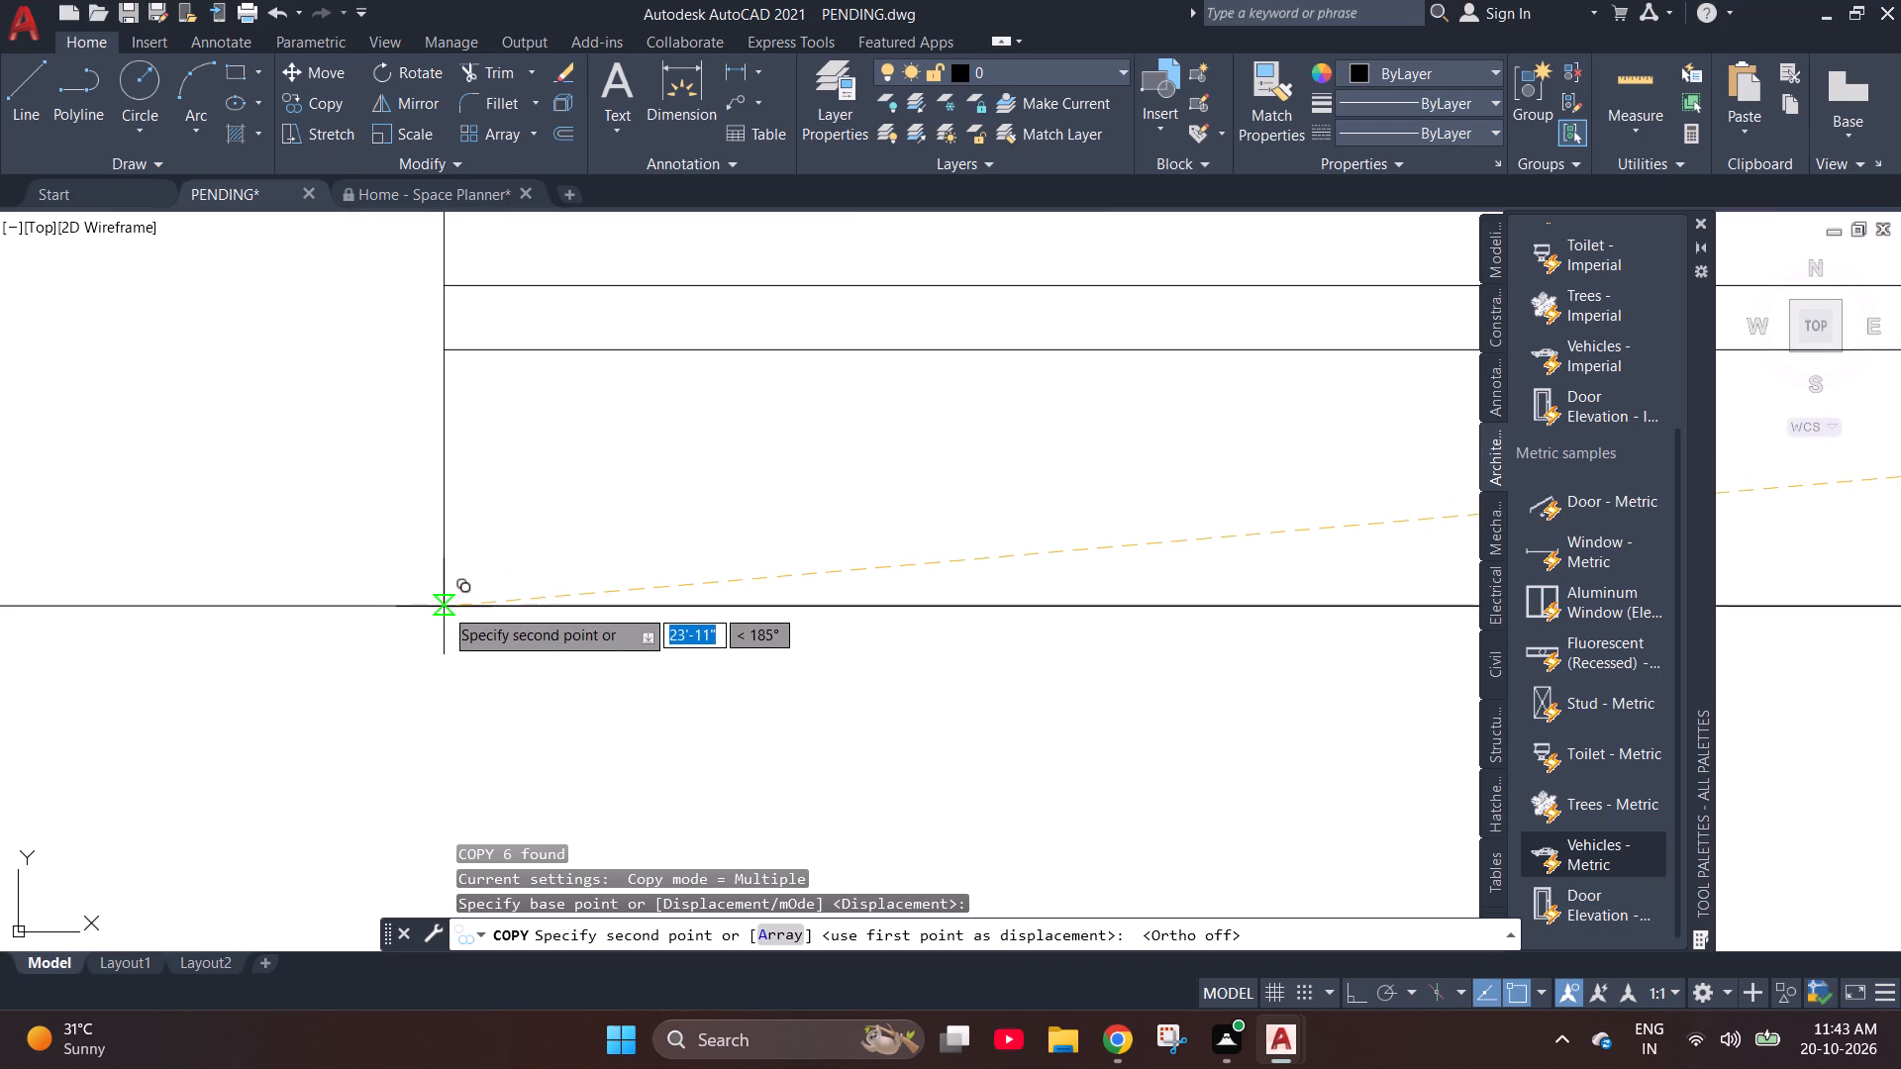
pyautogui.scroll(-2, 144, 560)
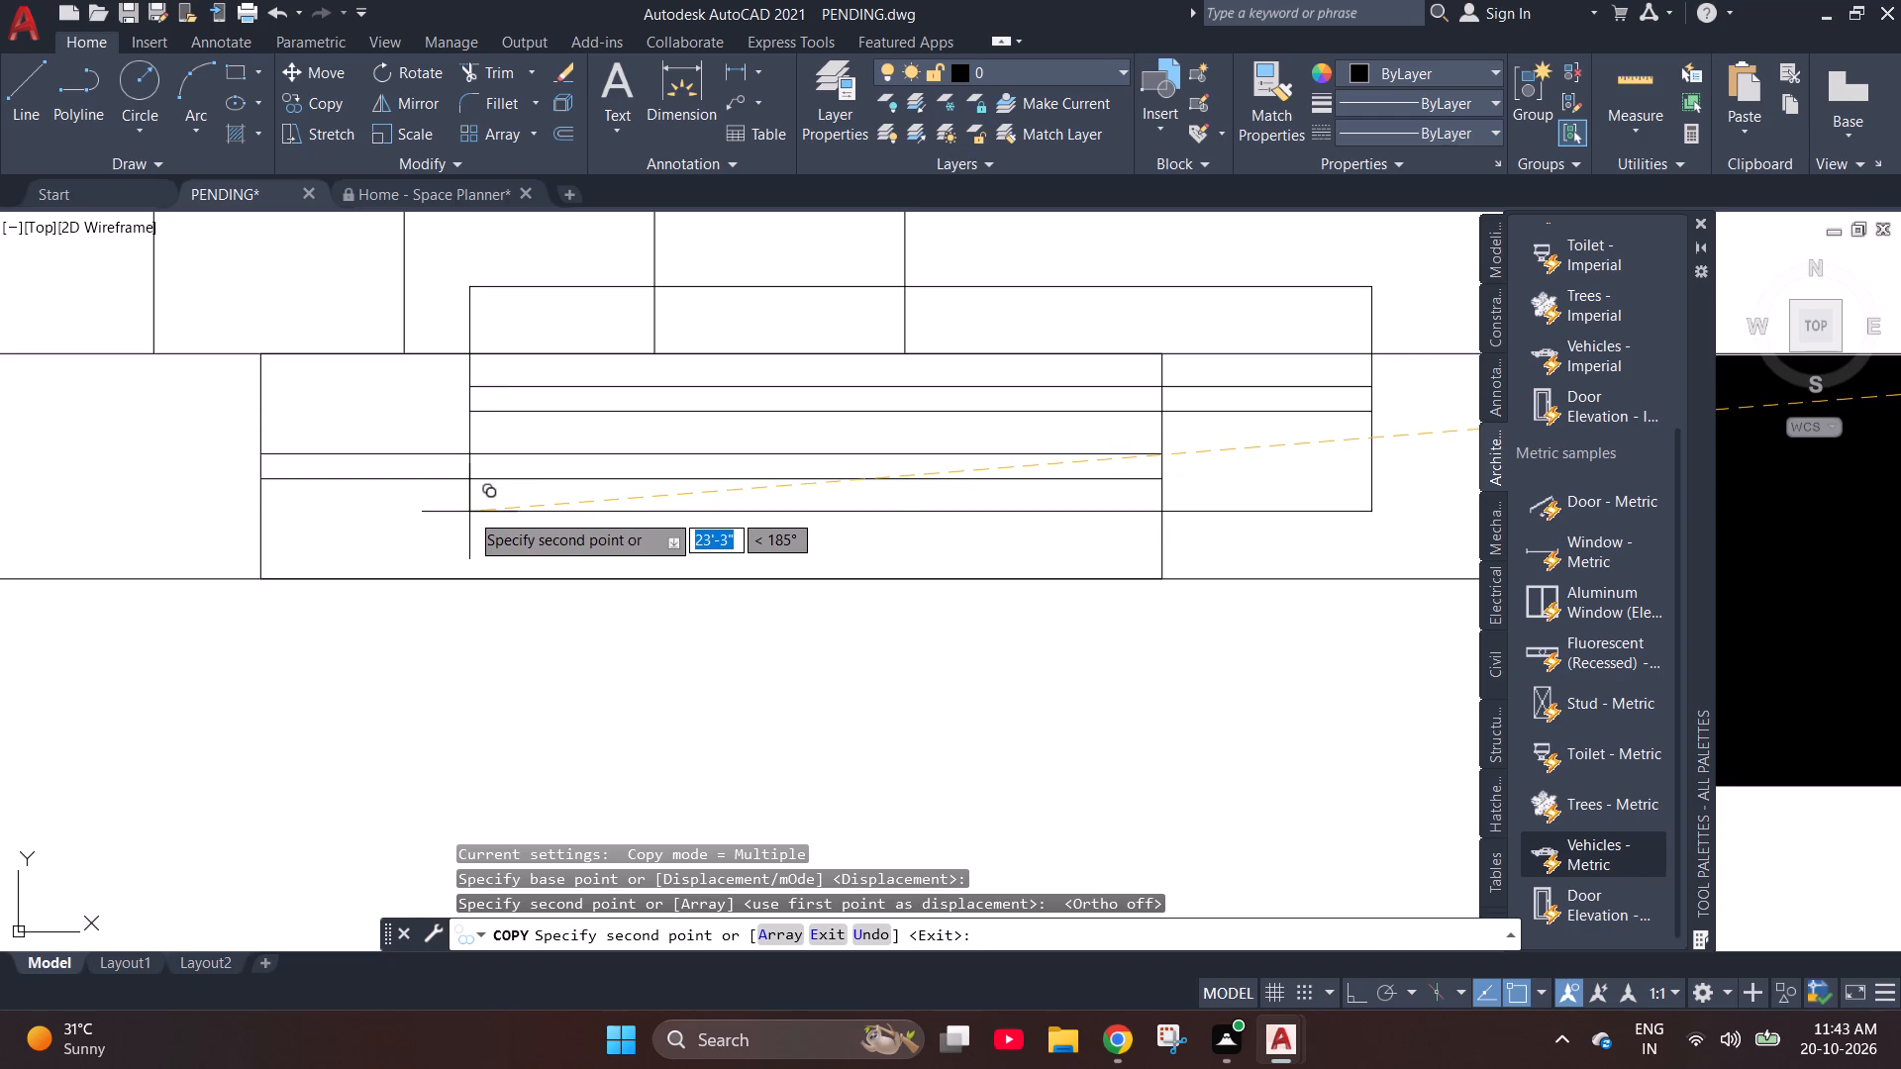
pyautogui.scroll(-3, 469, 512)
pyautogui.scroll(-1, 431, 581)
pyautogui.scroll(-2, 337, 631)
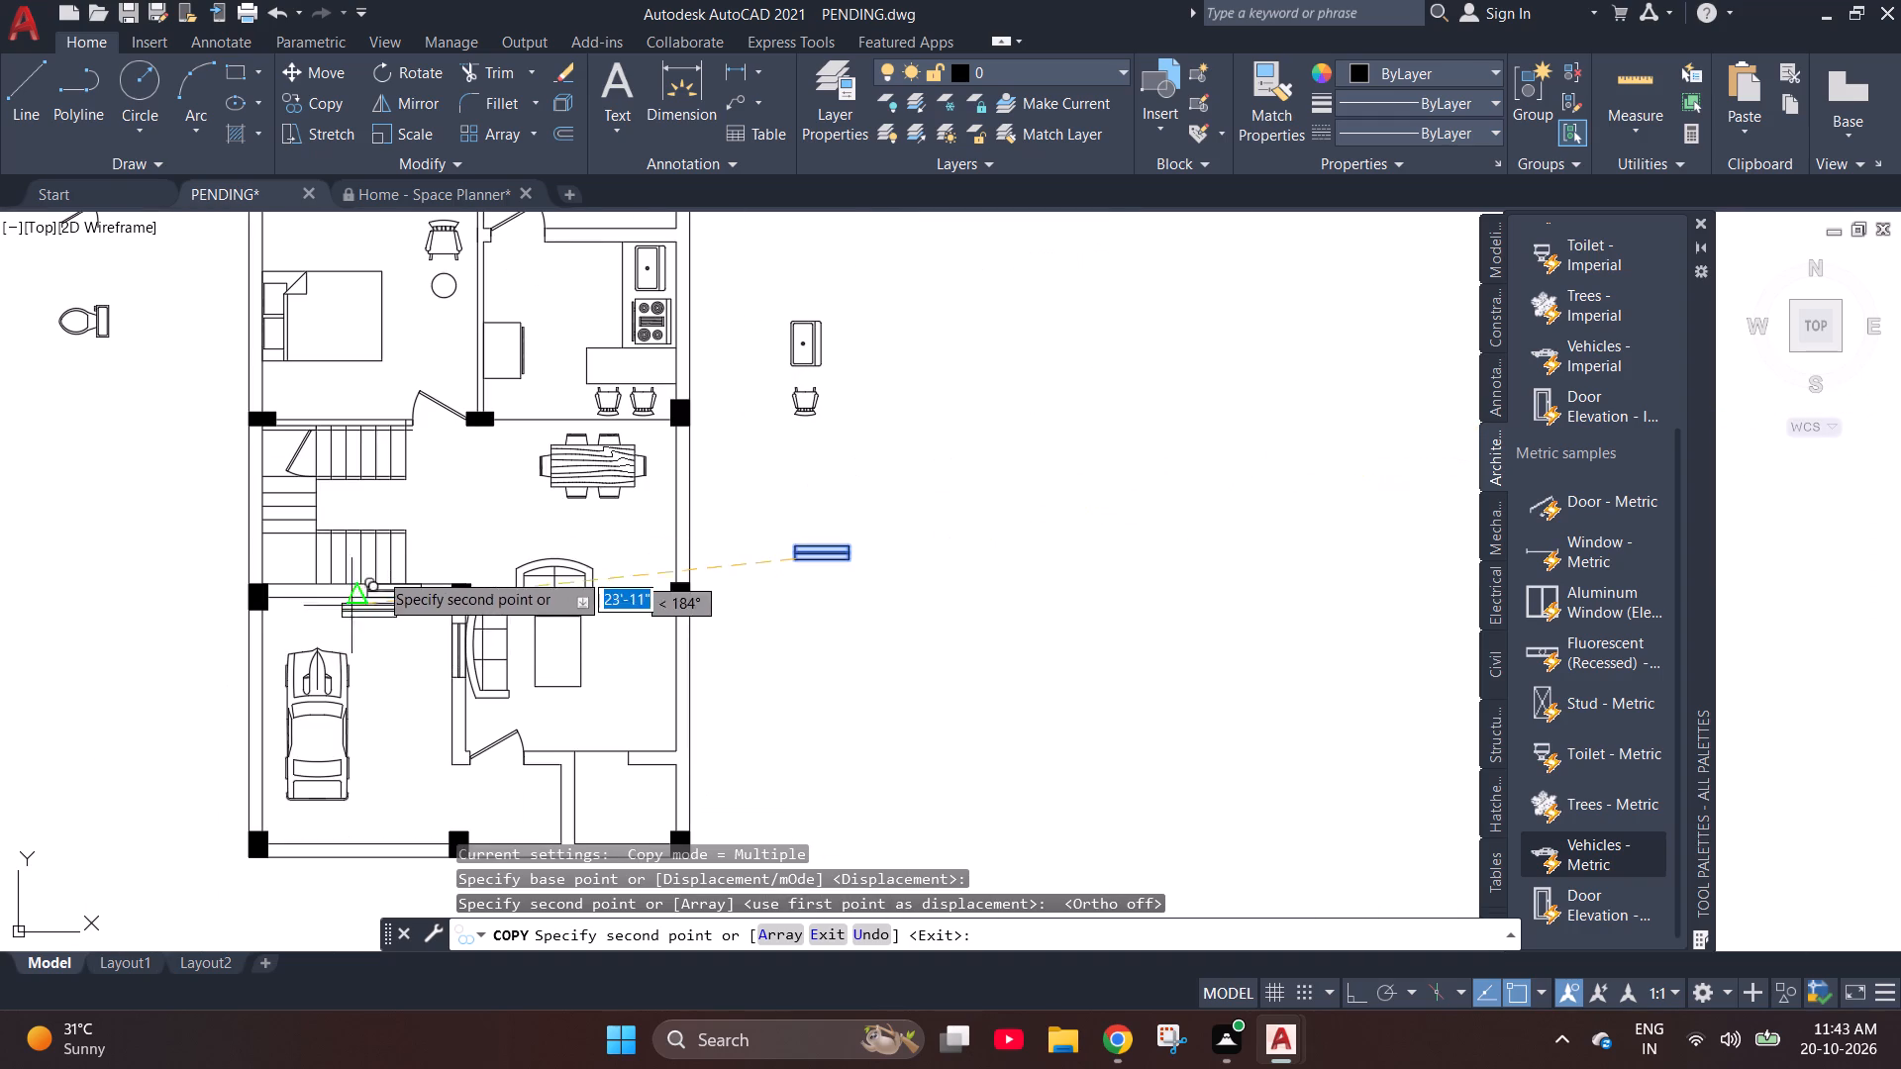
# Place another copy of the horizontal window symbol in the wall above the kitchen sink, flush with the wall faces.
pyautogui.scroll(-1, 424, 498)
pyautogui.scroll(3, 532, 311)
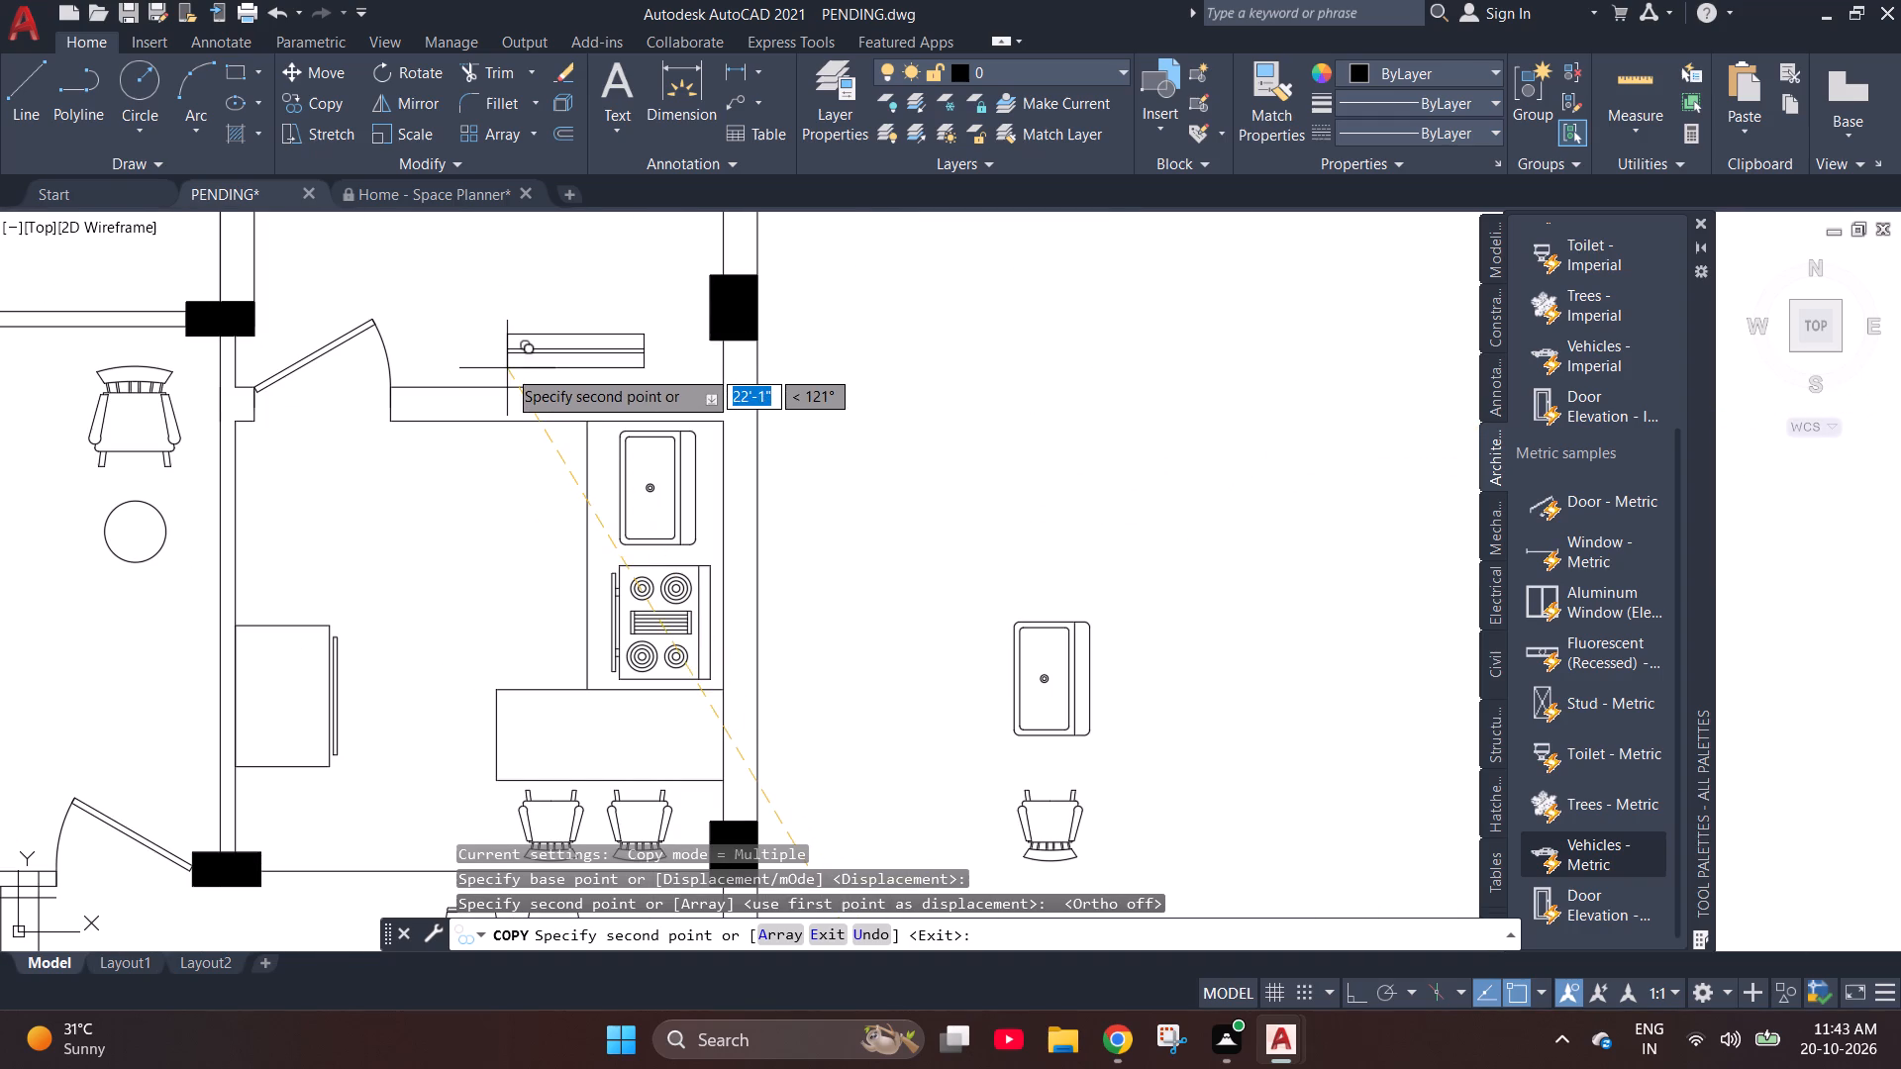
pyautogui.scroll(3, 501, 440)
pyautogui.scroll(-1, 476, 403)
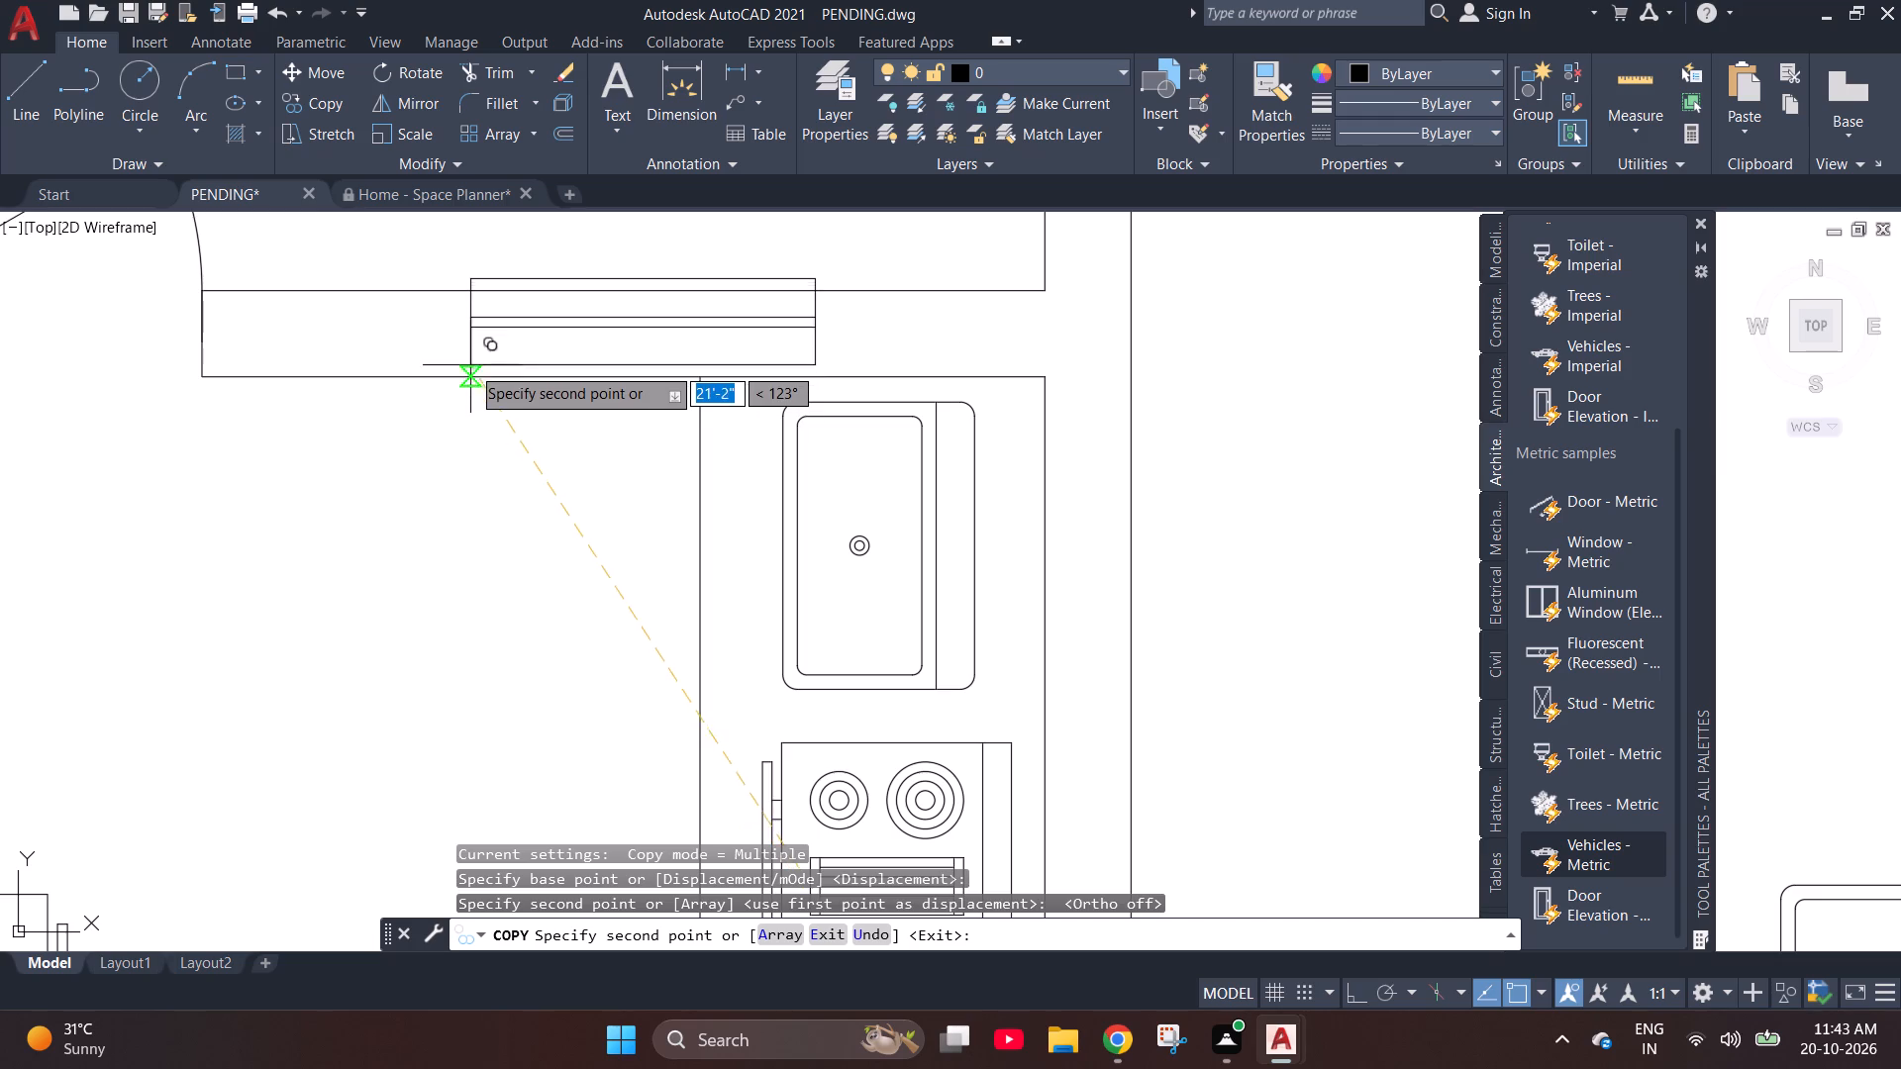
pyautogui.scroll(3, 471, 355)
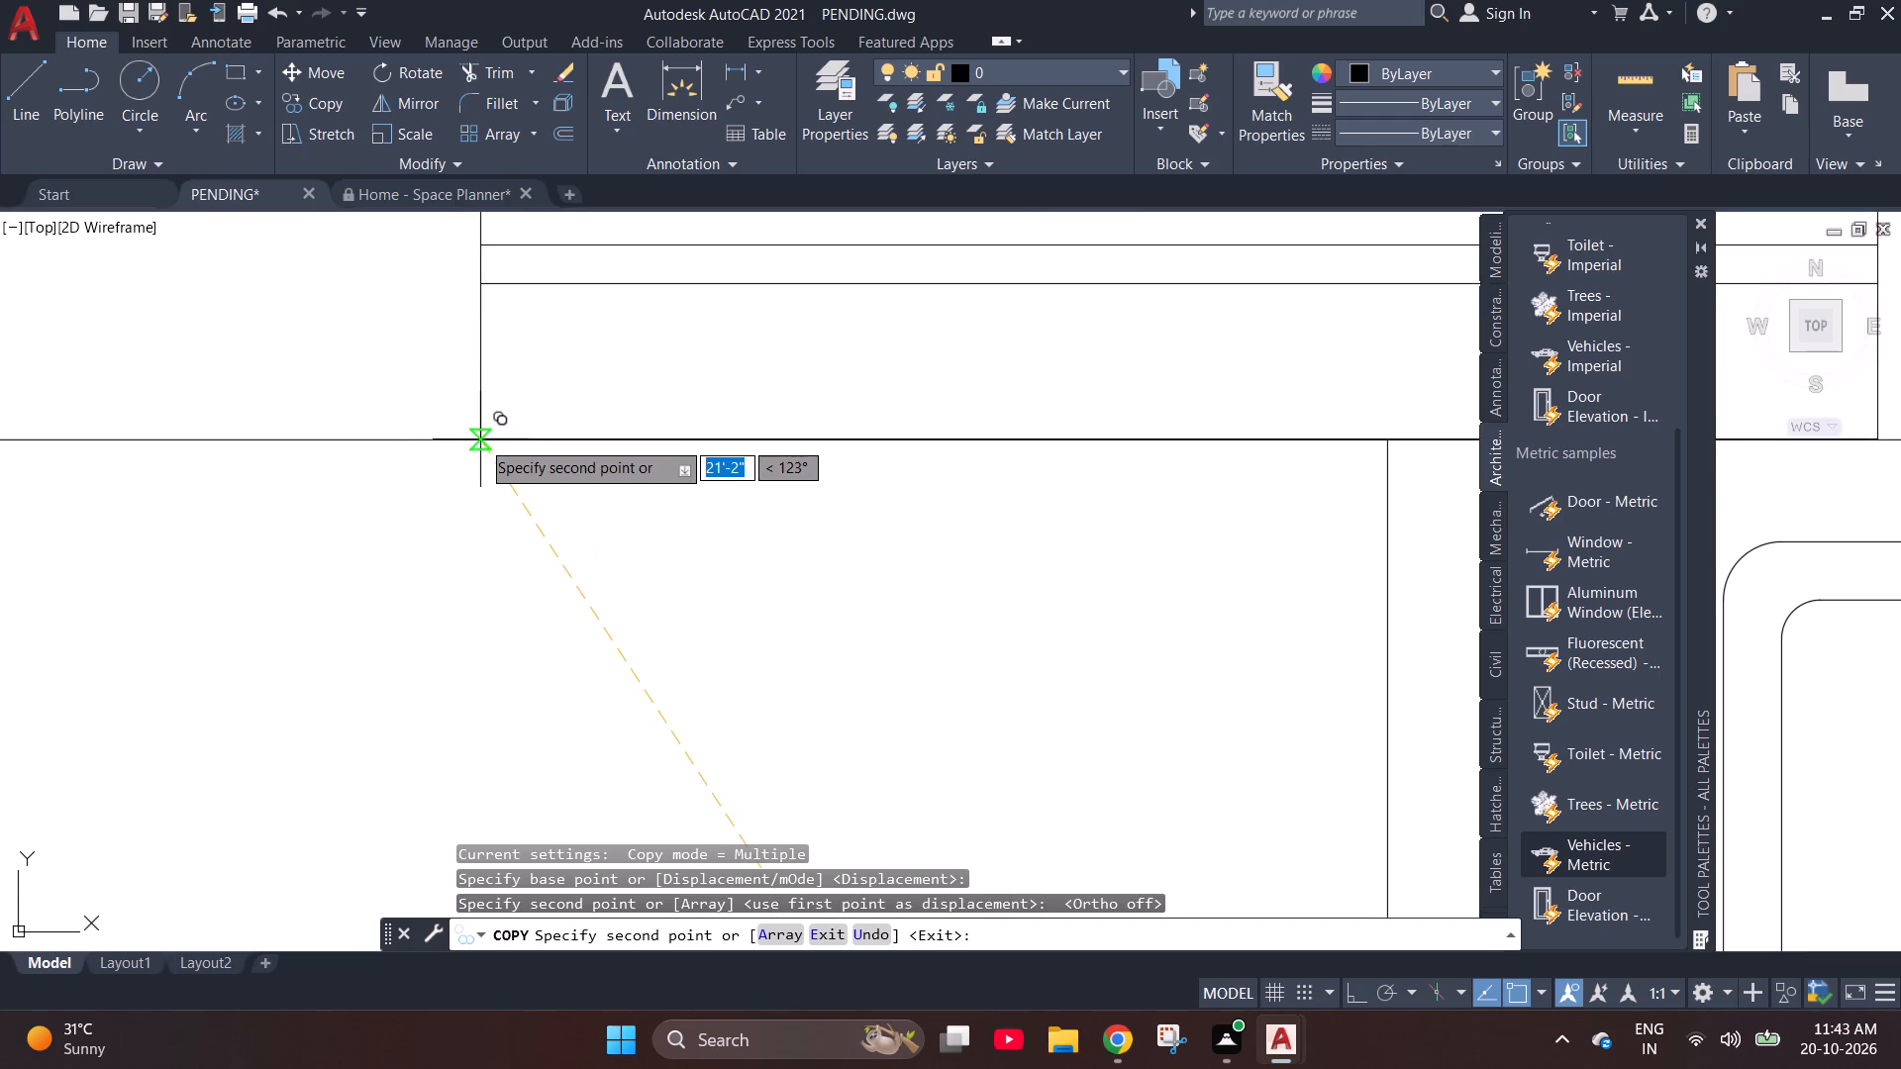
pyautogui.scroll(-2, 480, 439)
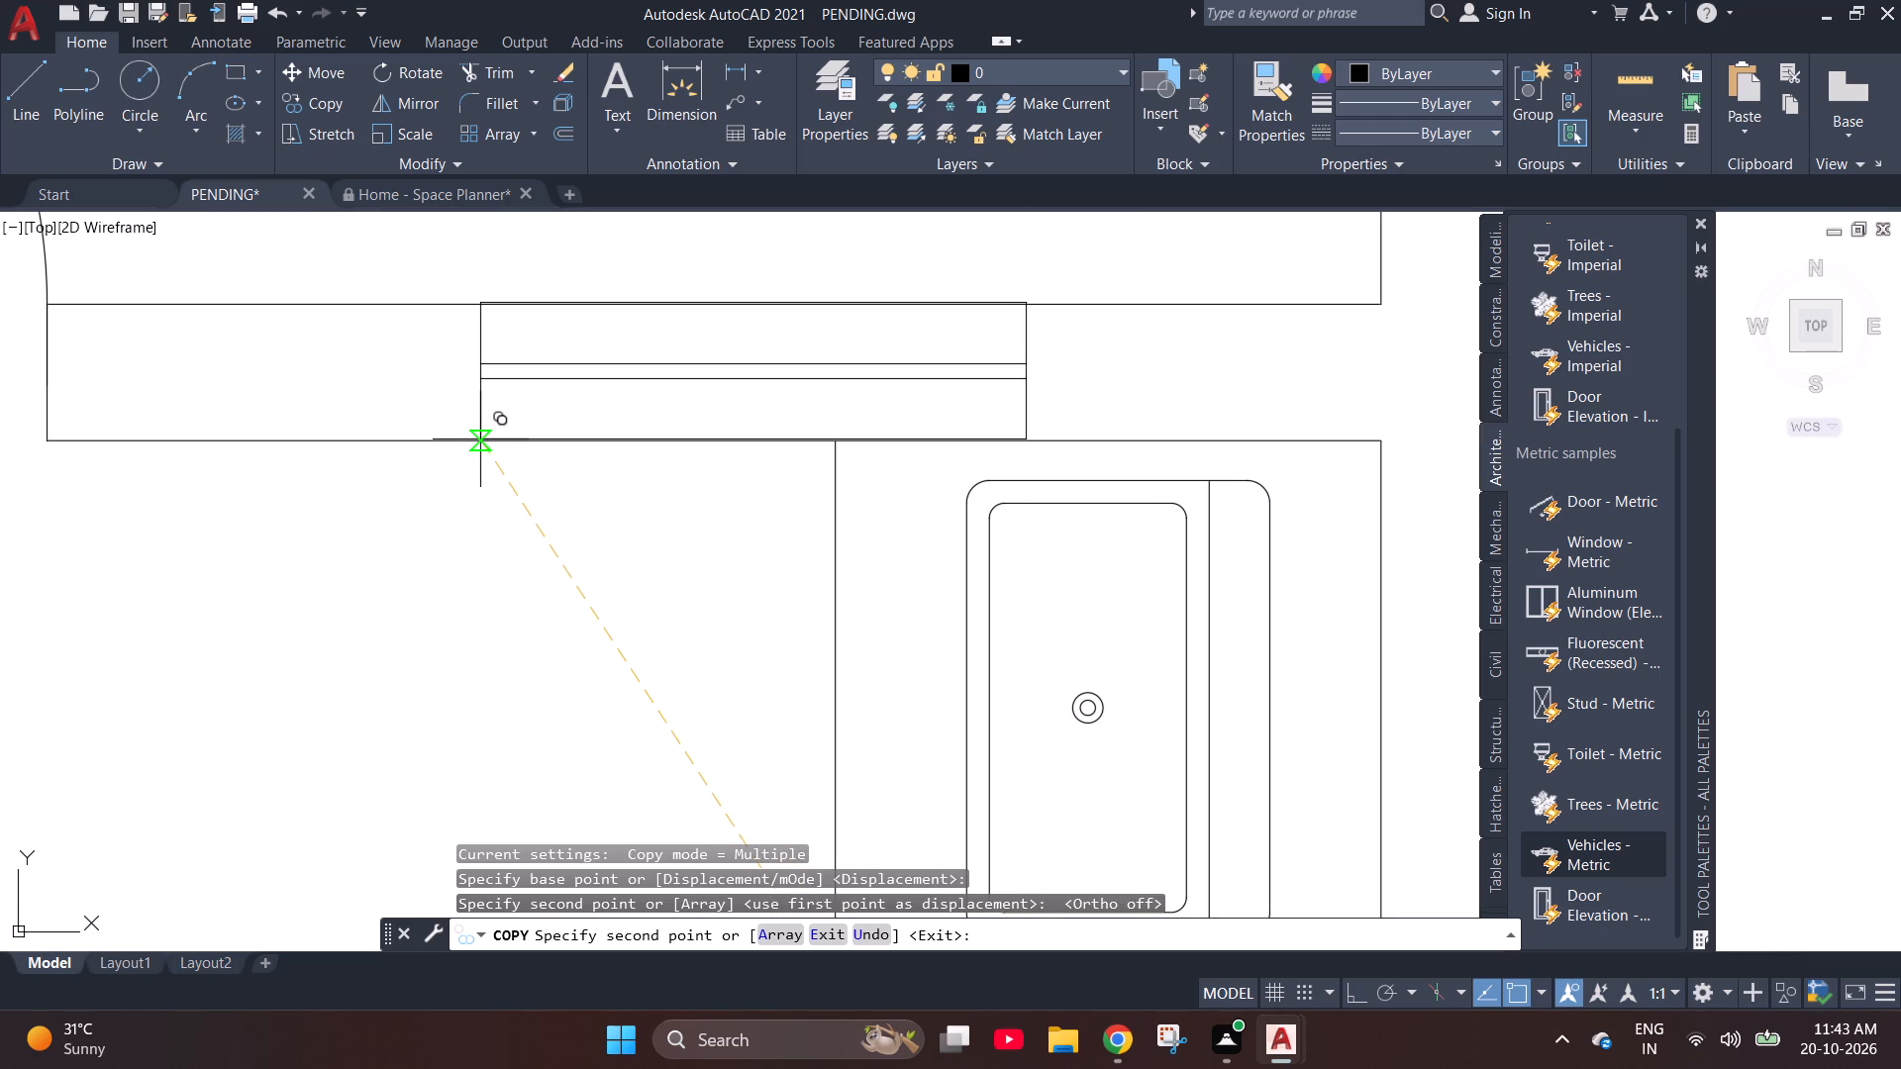
pyautogui.click(480, 439)
pyautogui.scroll(-2, 648, 446)
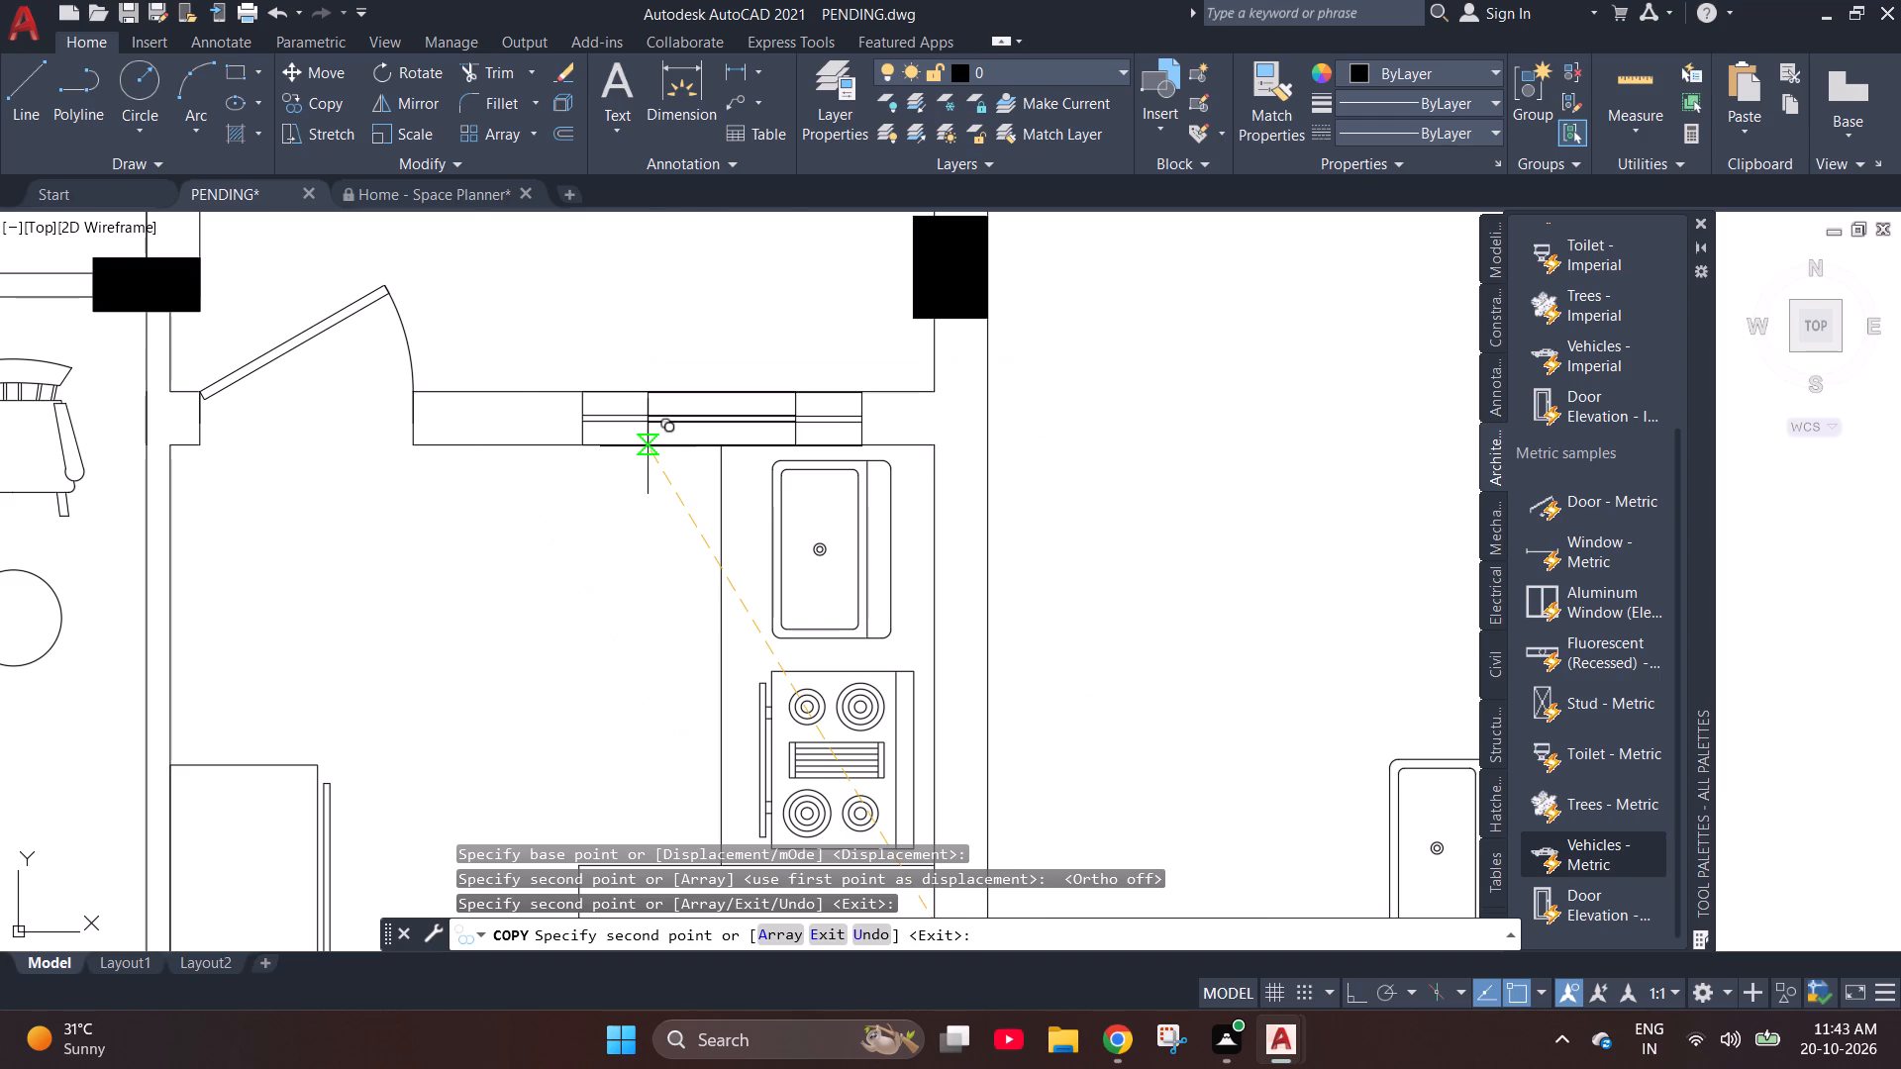
pyautogui.scroll(-2, 648, 446)
pyautogui.press('Escape')
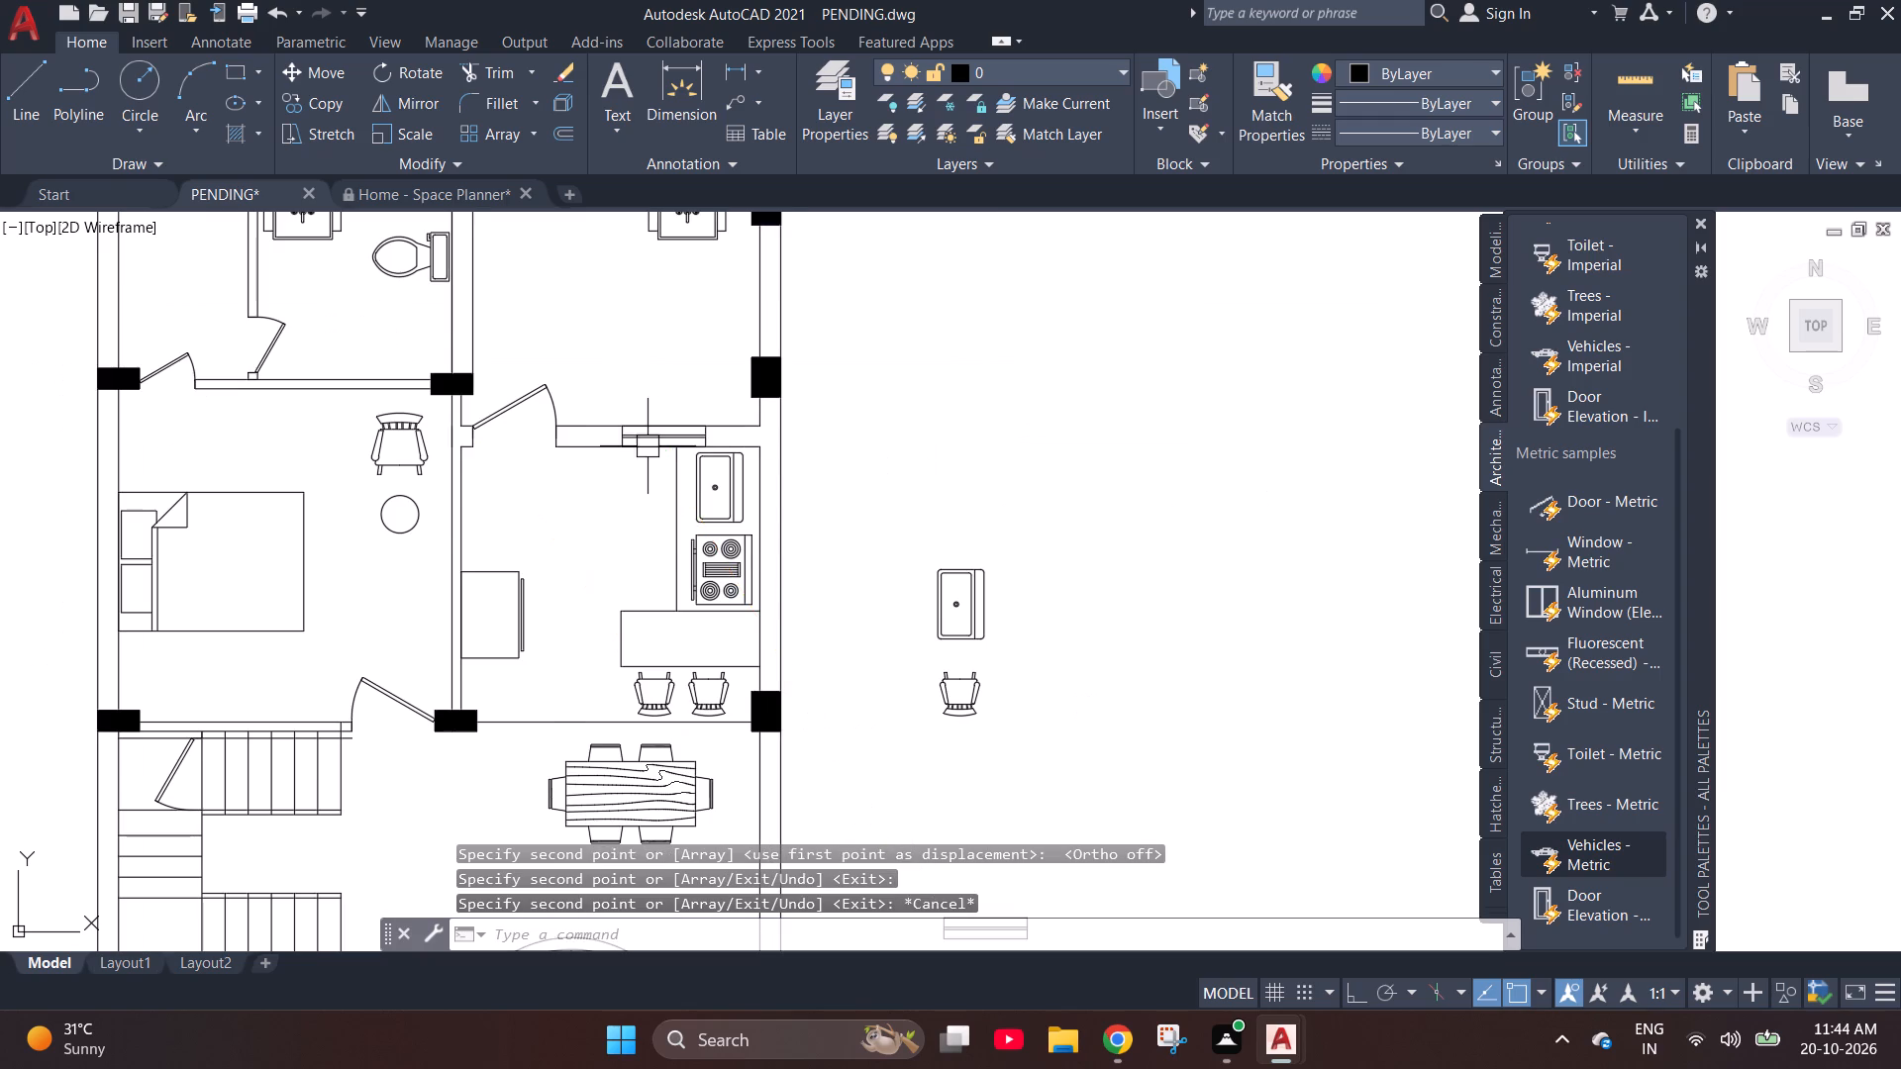
pyautogui.scroll(-2, 648, 446)
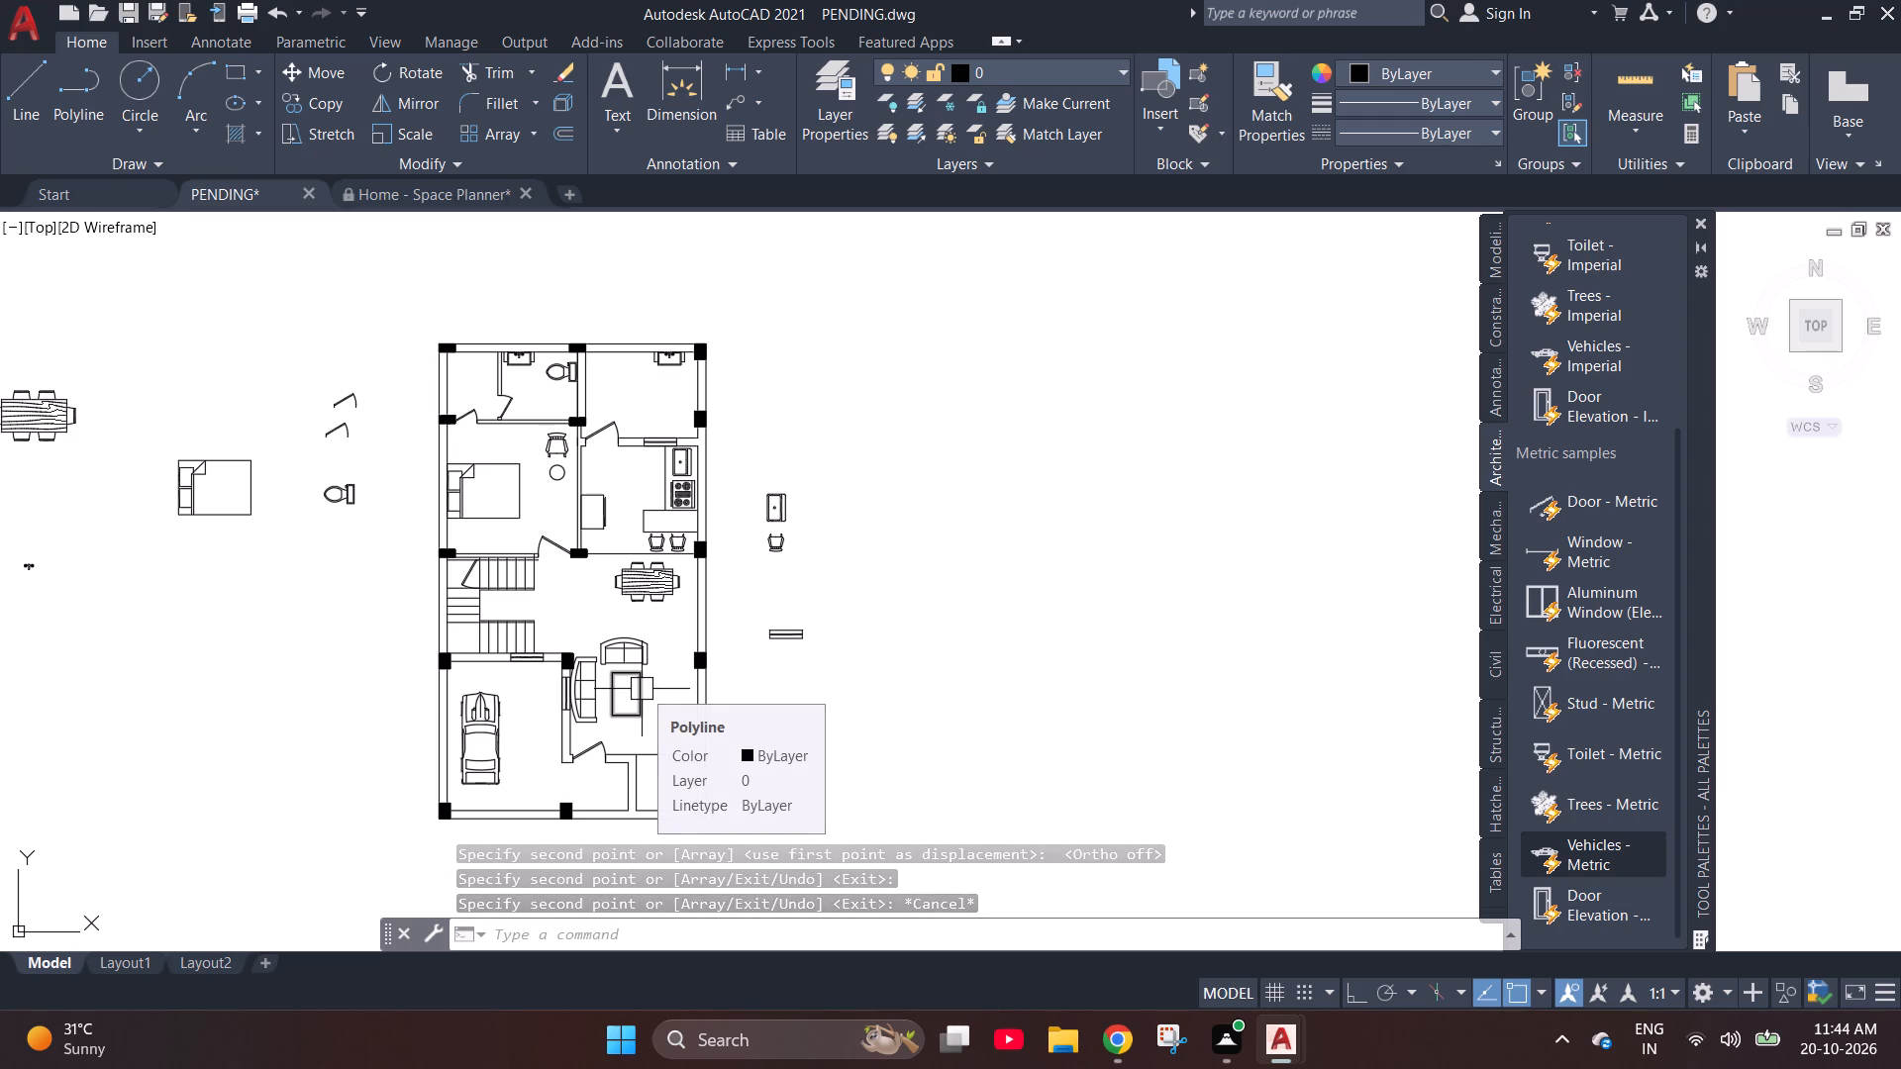
pyautogui.press('Escape')
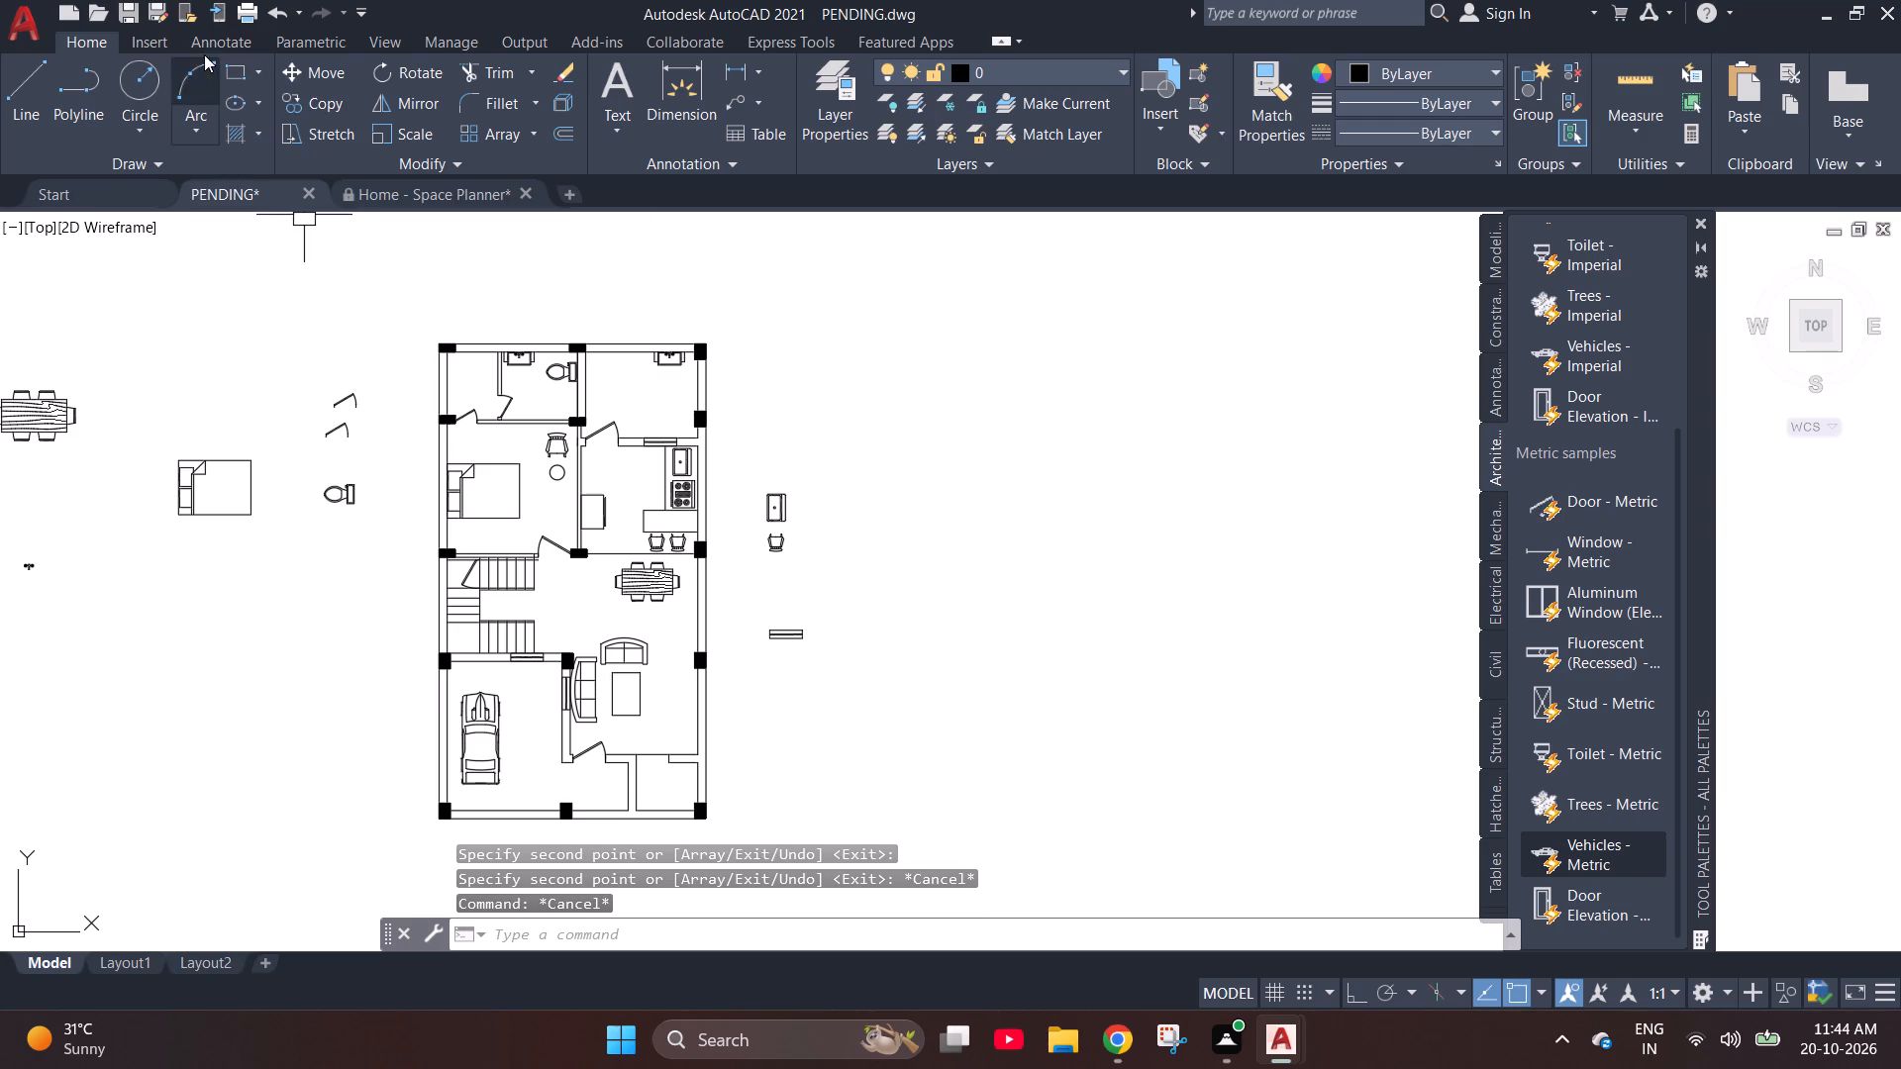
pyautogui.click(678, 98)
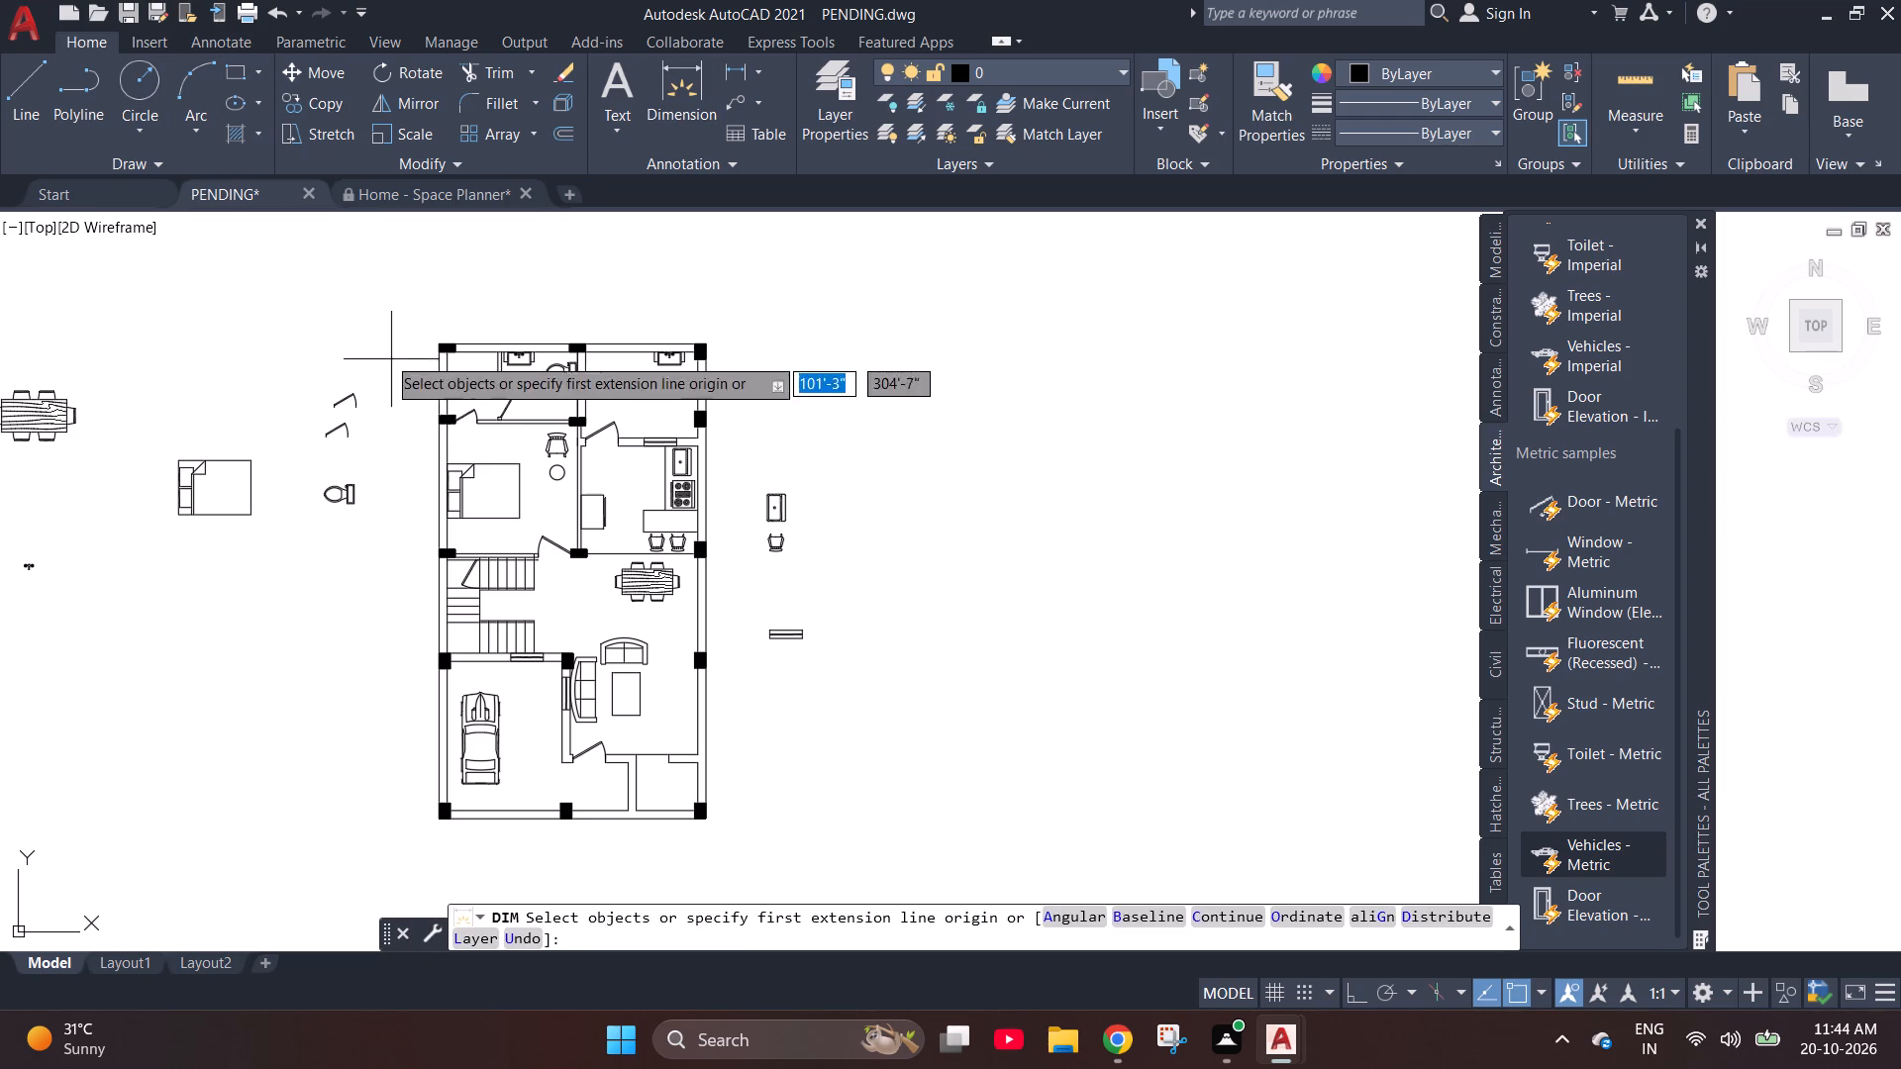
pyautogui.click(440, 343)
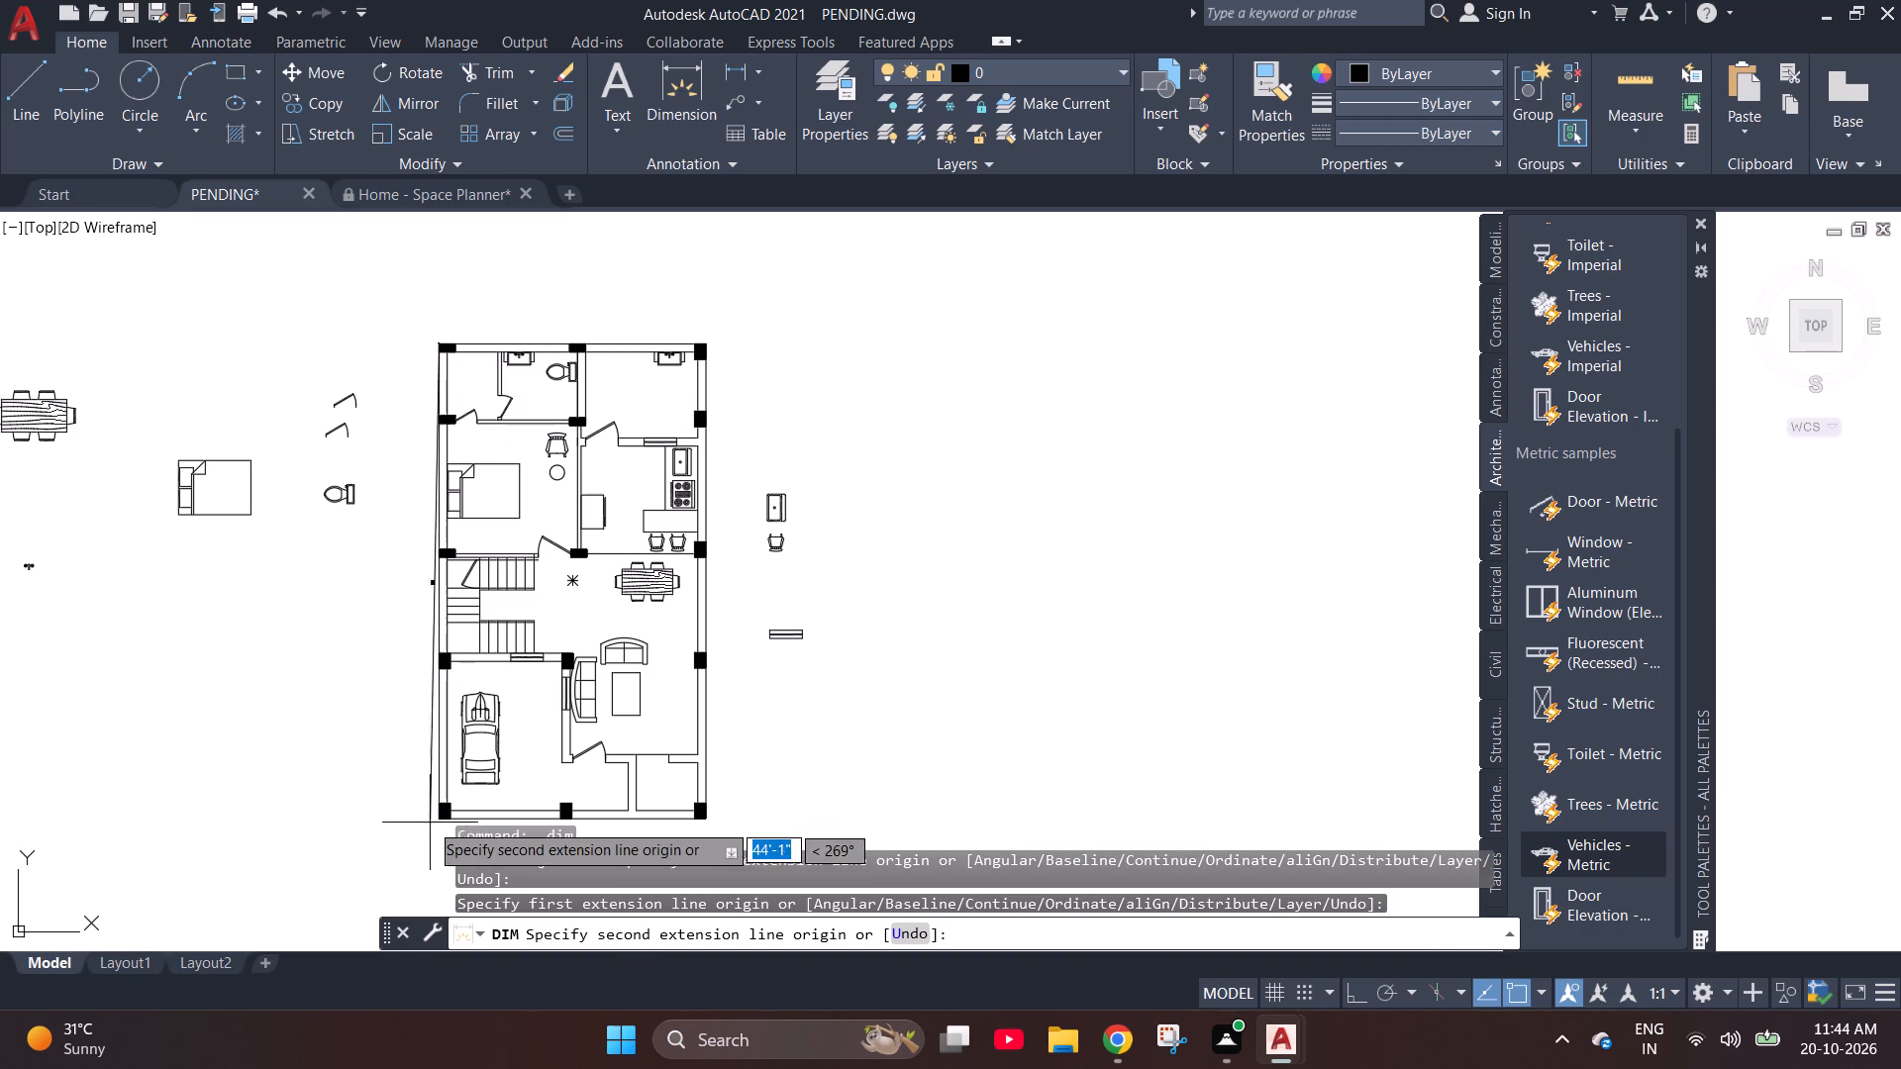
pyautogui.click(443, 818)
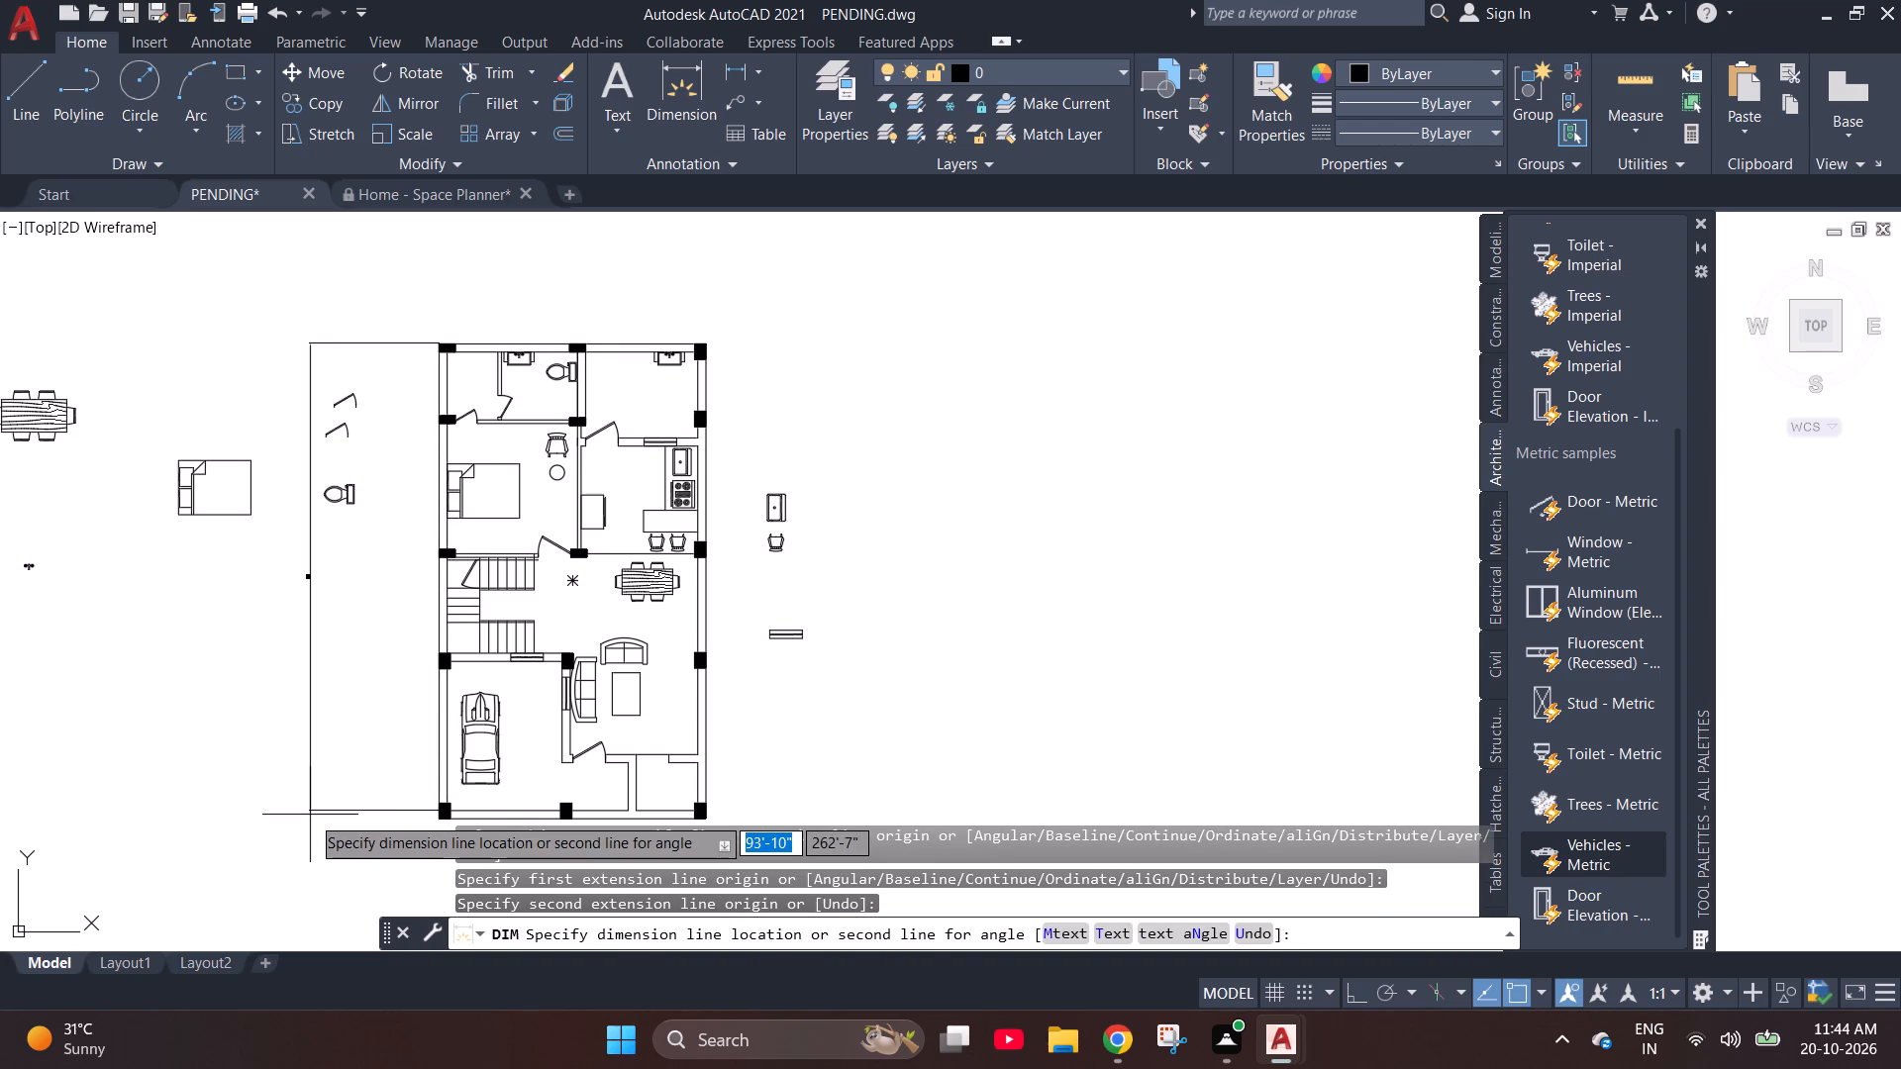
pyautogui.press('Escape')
# Set the text height of the ISO-25 dimension style to 1'.
pyautogui.write('d')
pyautogui.press('space')
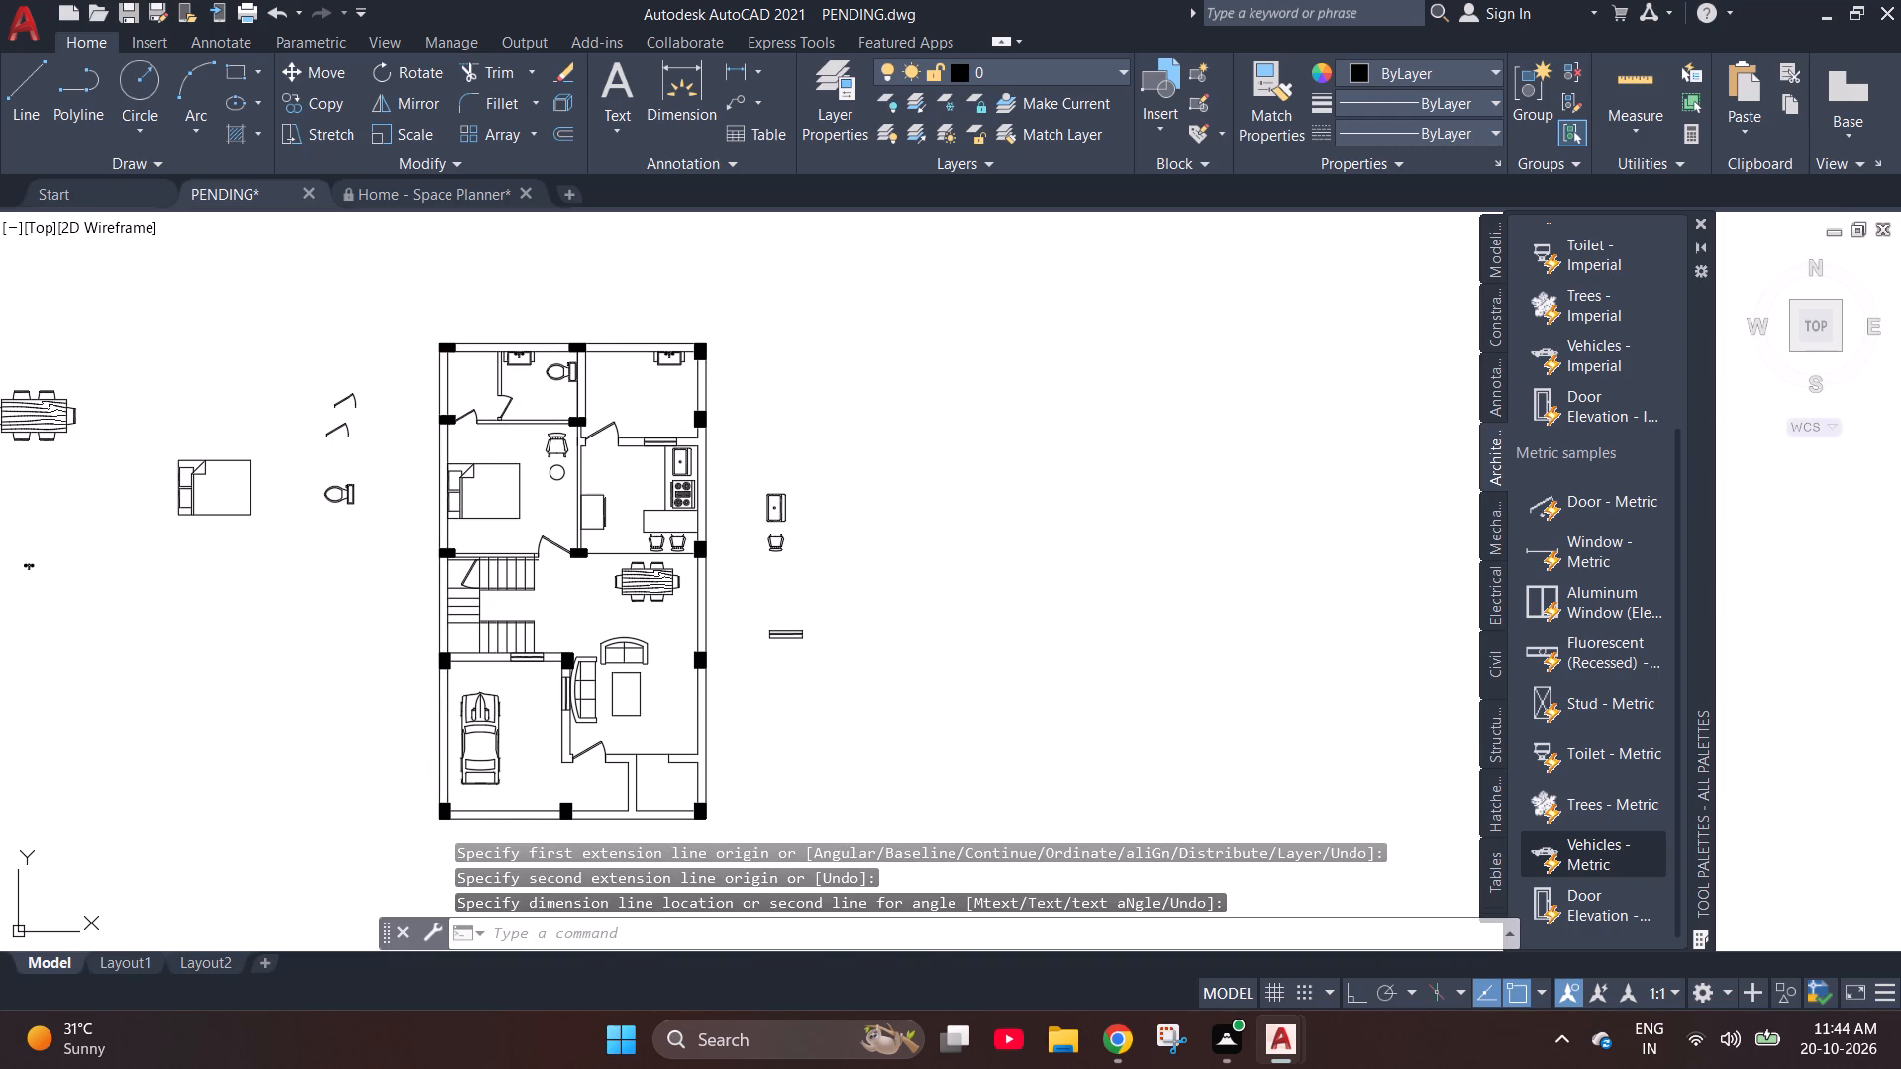
pyautogui.click(1252, 461)
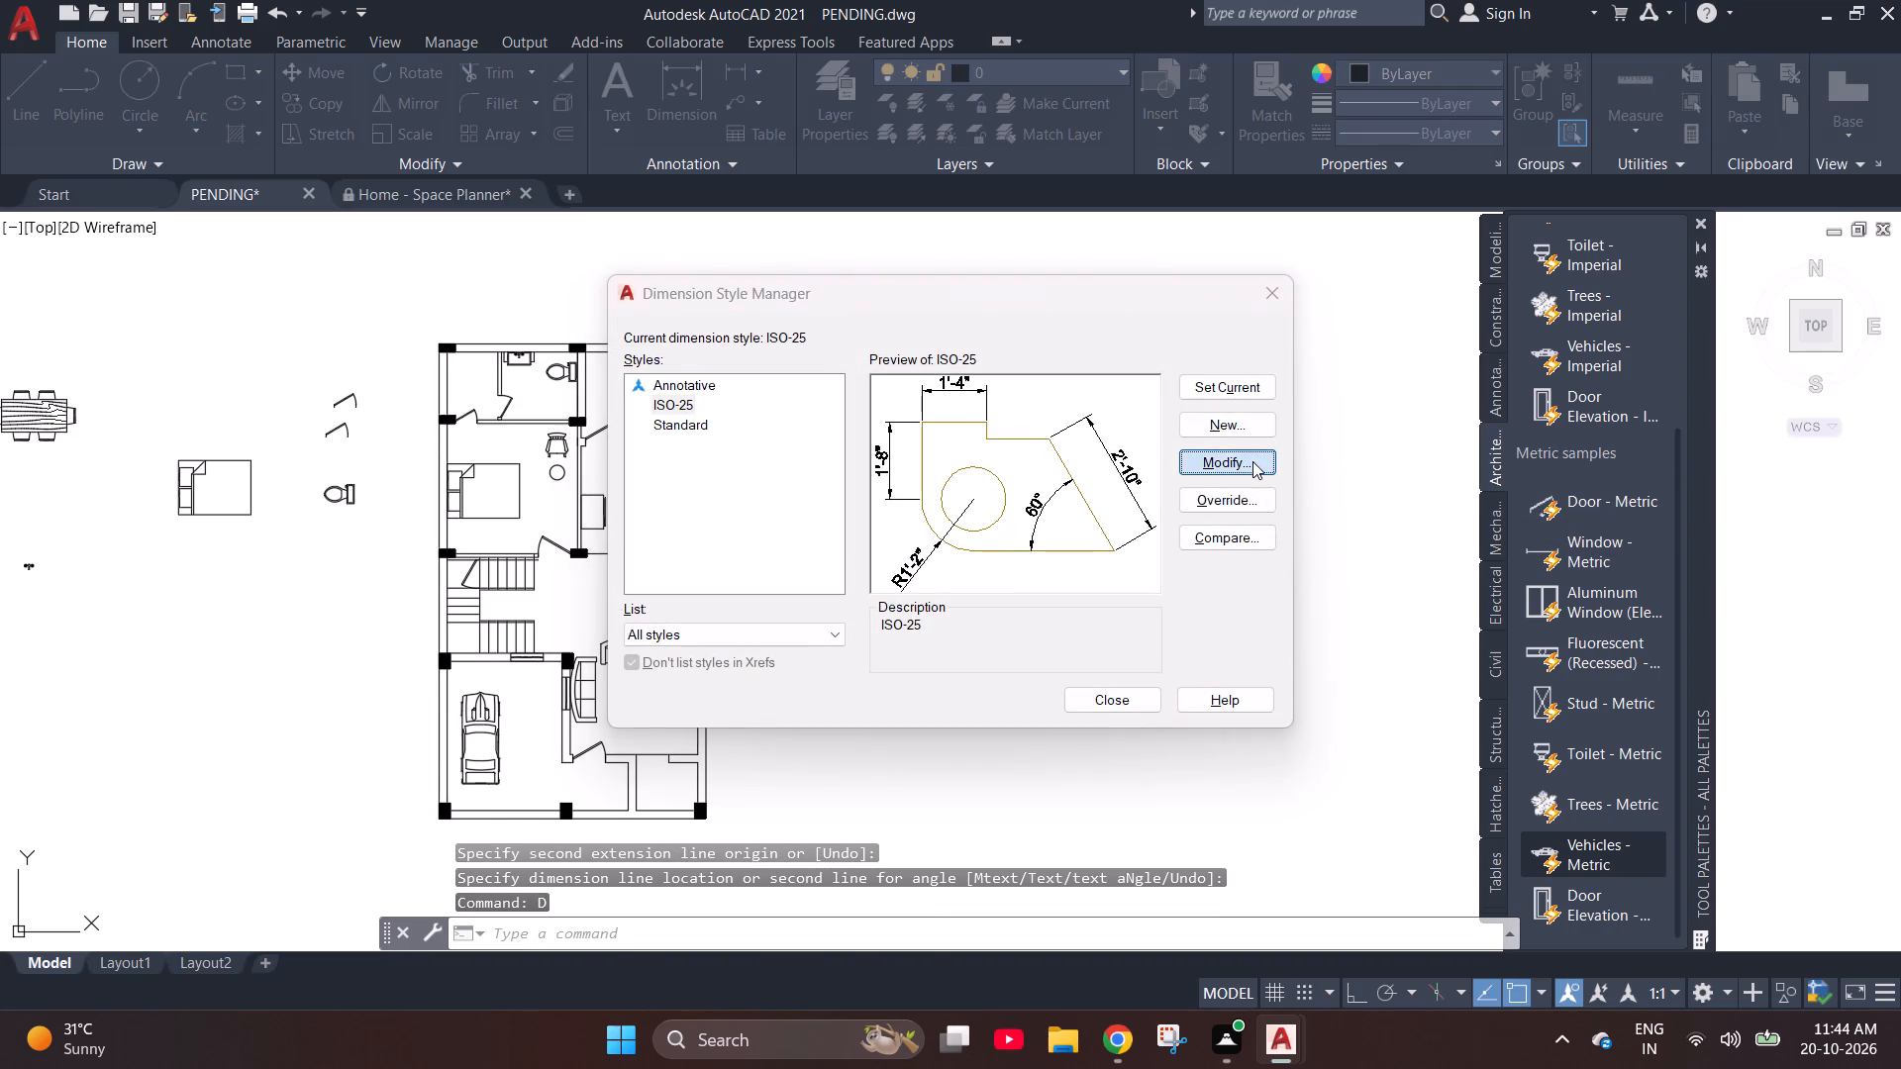
pyautogui.moveTo(886, 430); pyautogui.dragTo(852, 437)
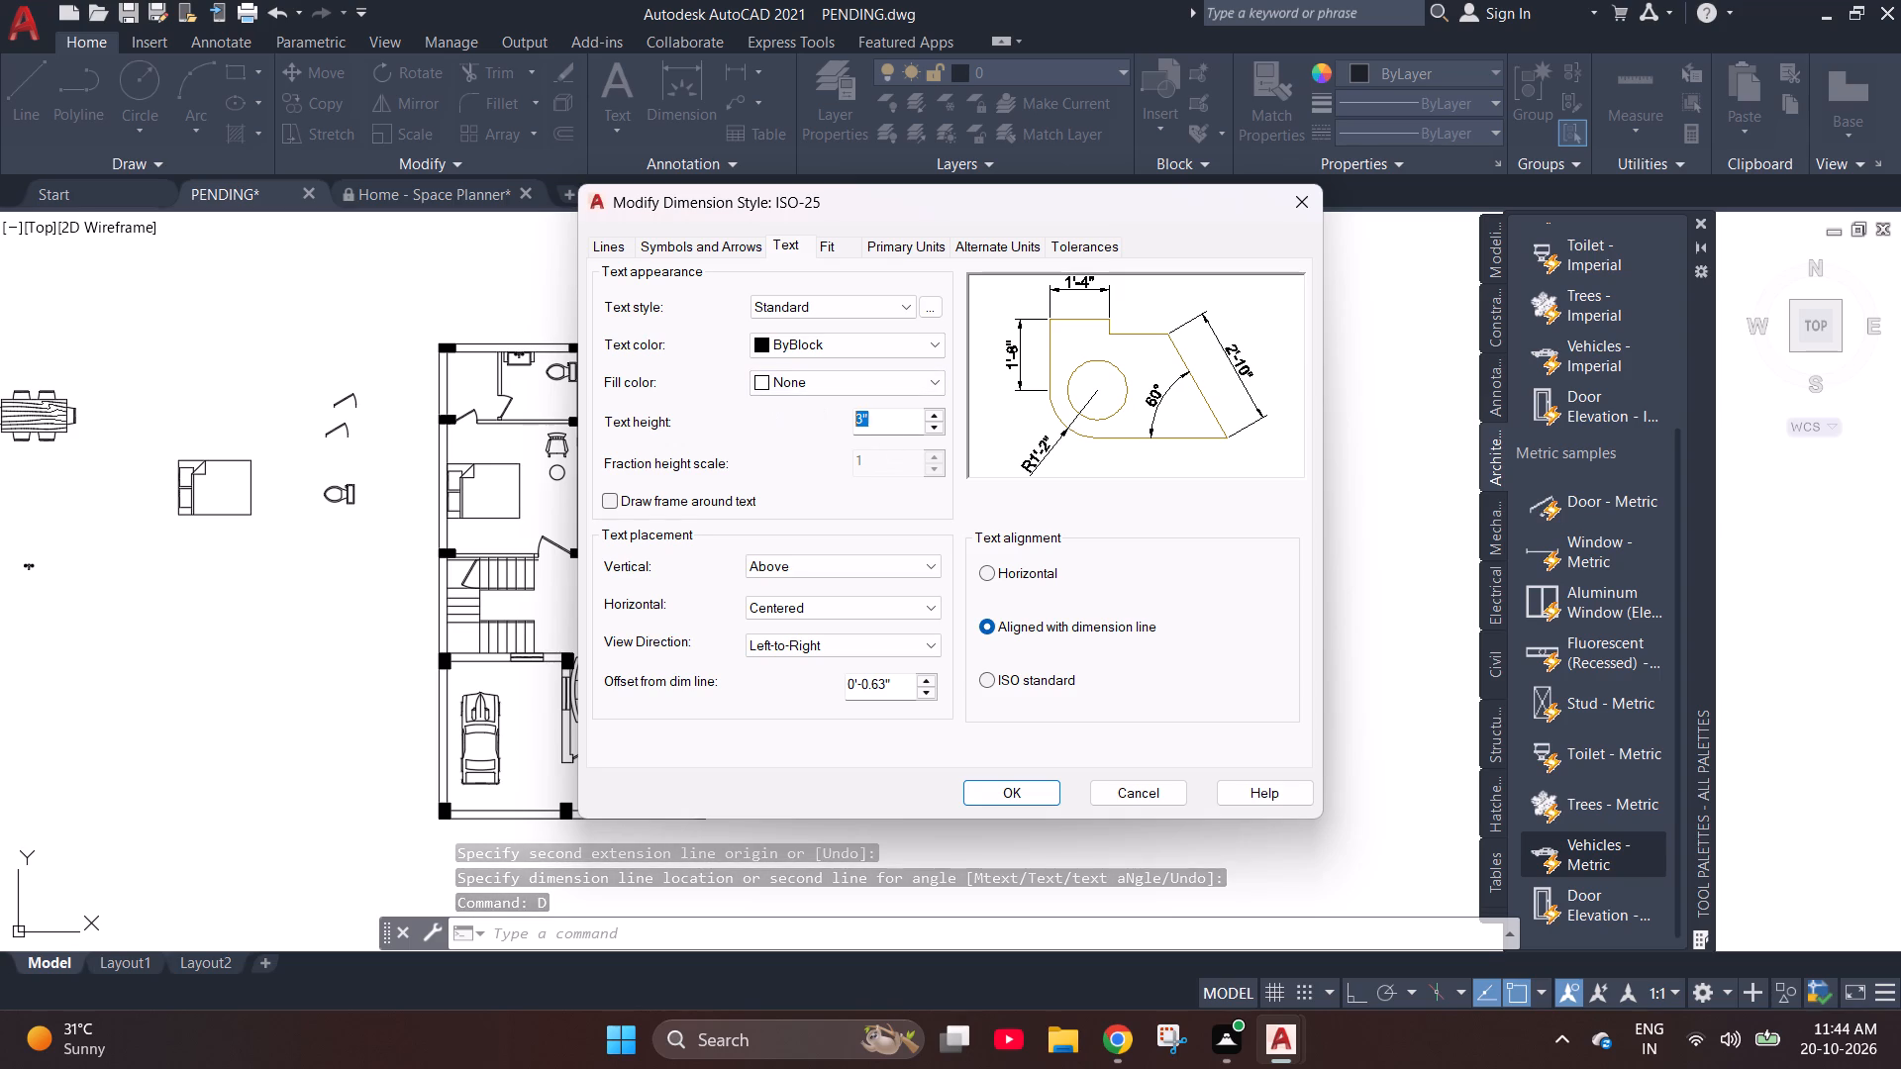
pyautogui.moveTo(852, 437); pyautogui.dragTo(766, 439)
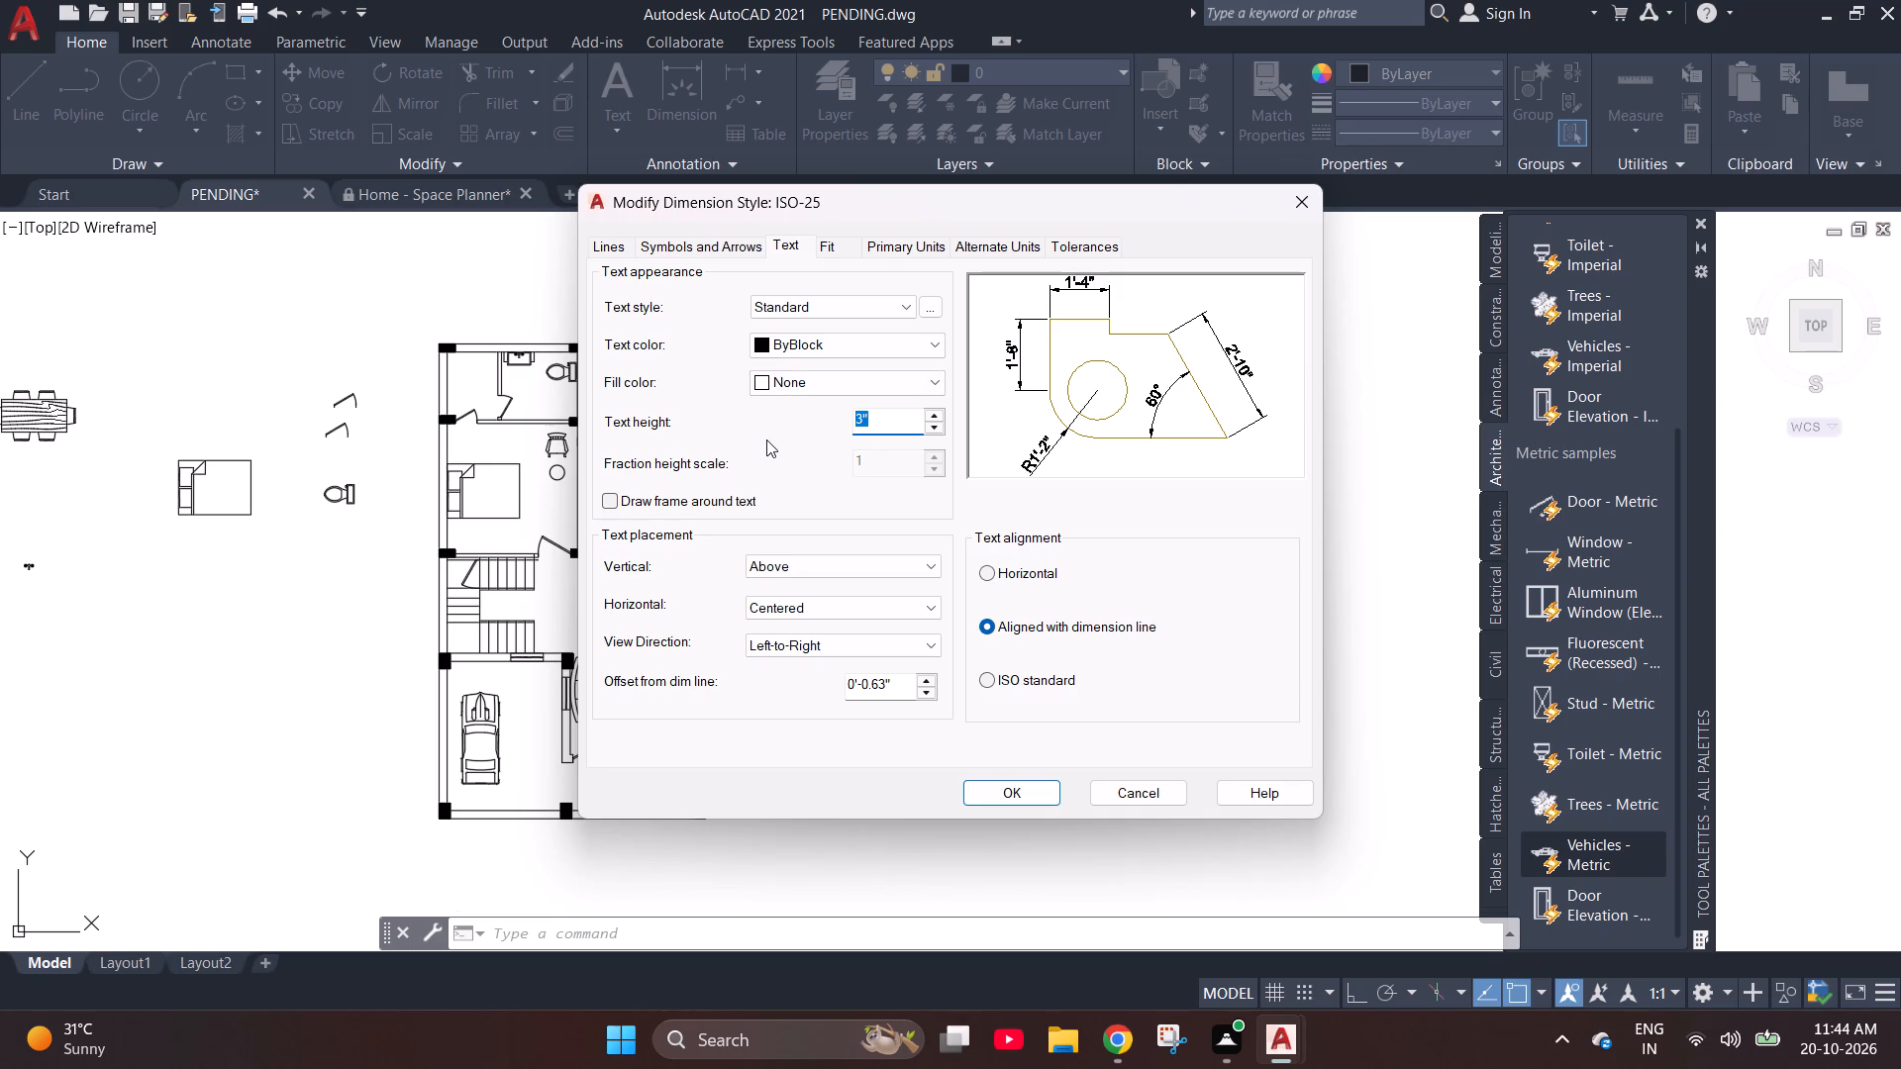
pyautogui.write('7"')
pyautogui.press('Return')
pyautogui.doubleClick(887, 407)
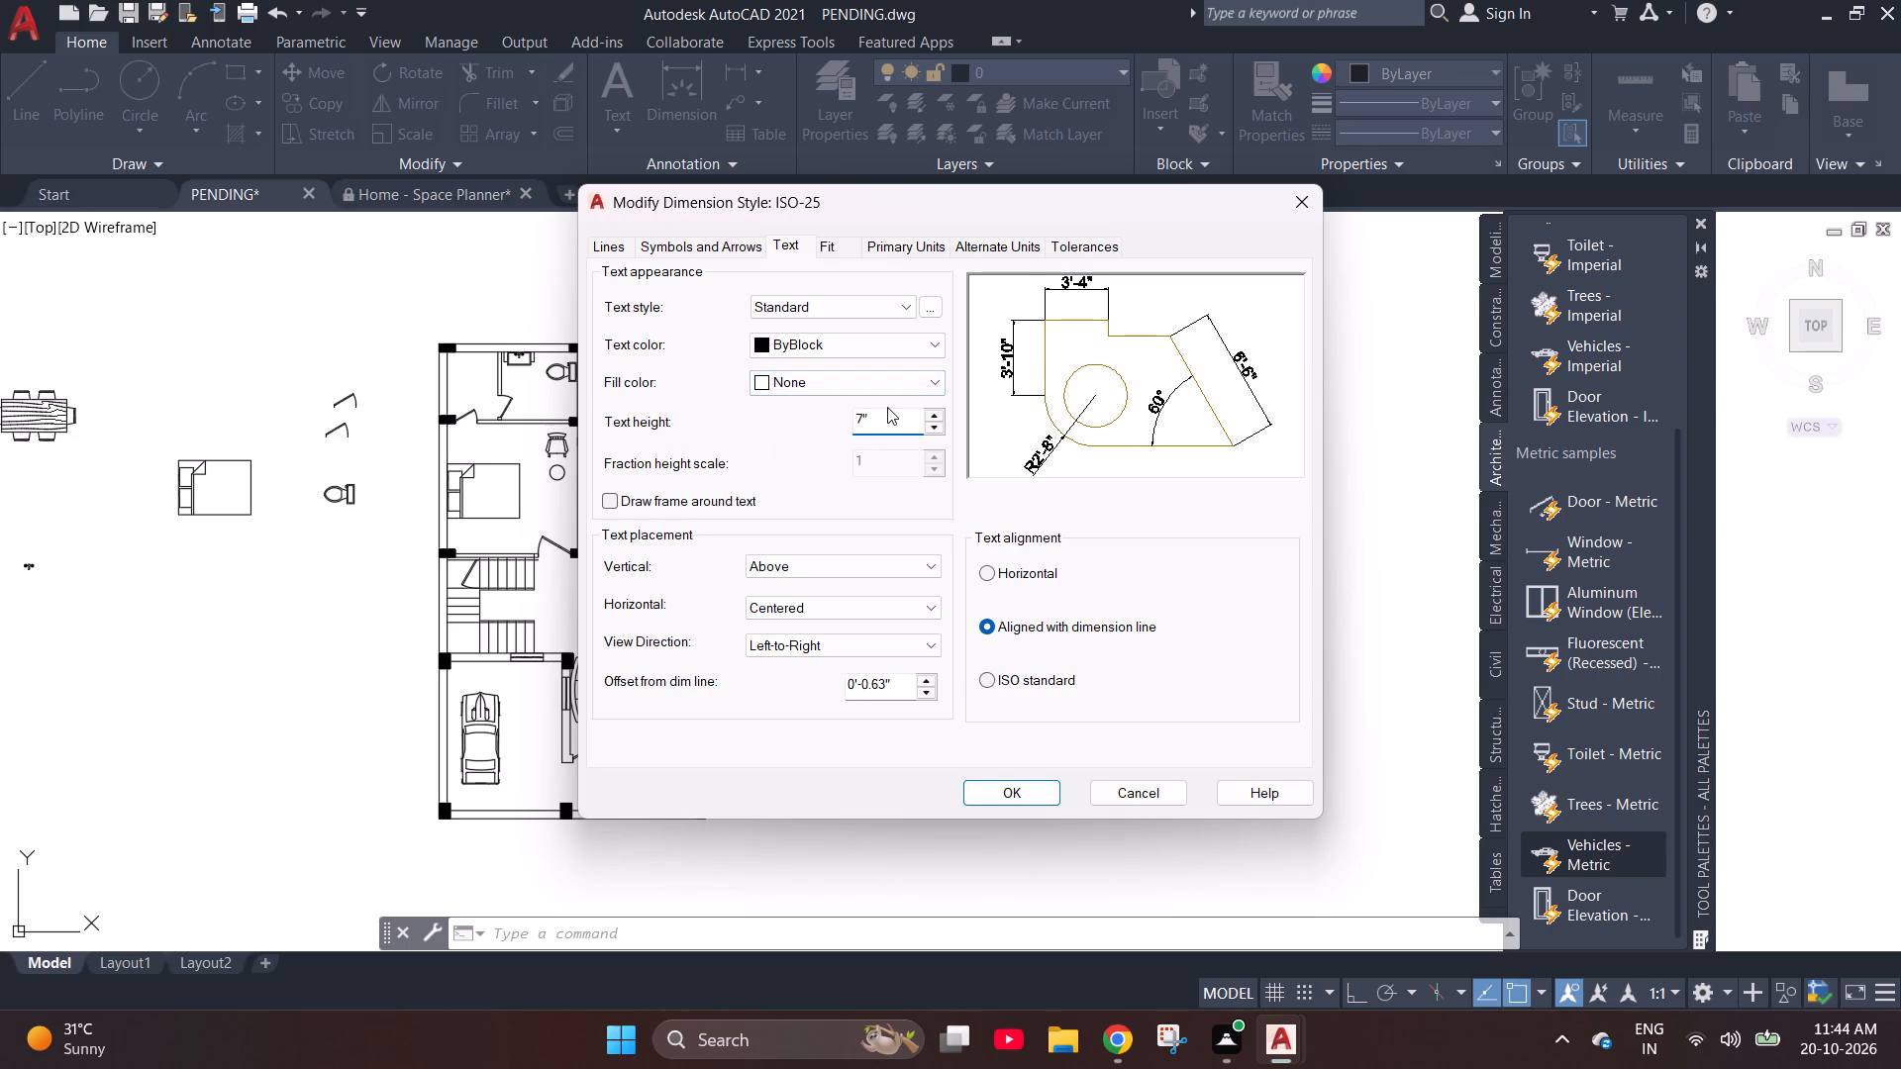
pyautogui.doubleClick(879, 419)
pyautogui.write('1"')
pyautogui.press('BackSpace')
pyautogui.press("'")
pyautogui.press('Return')
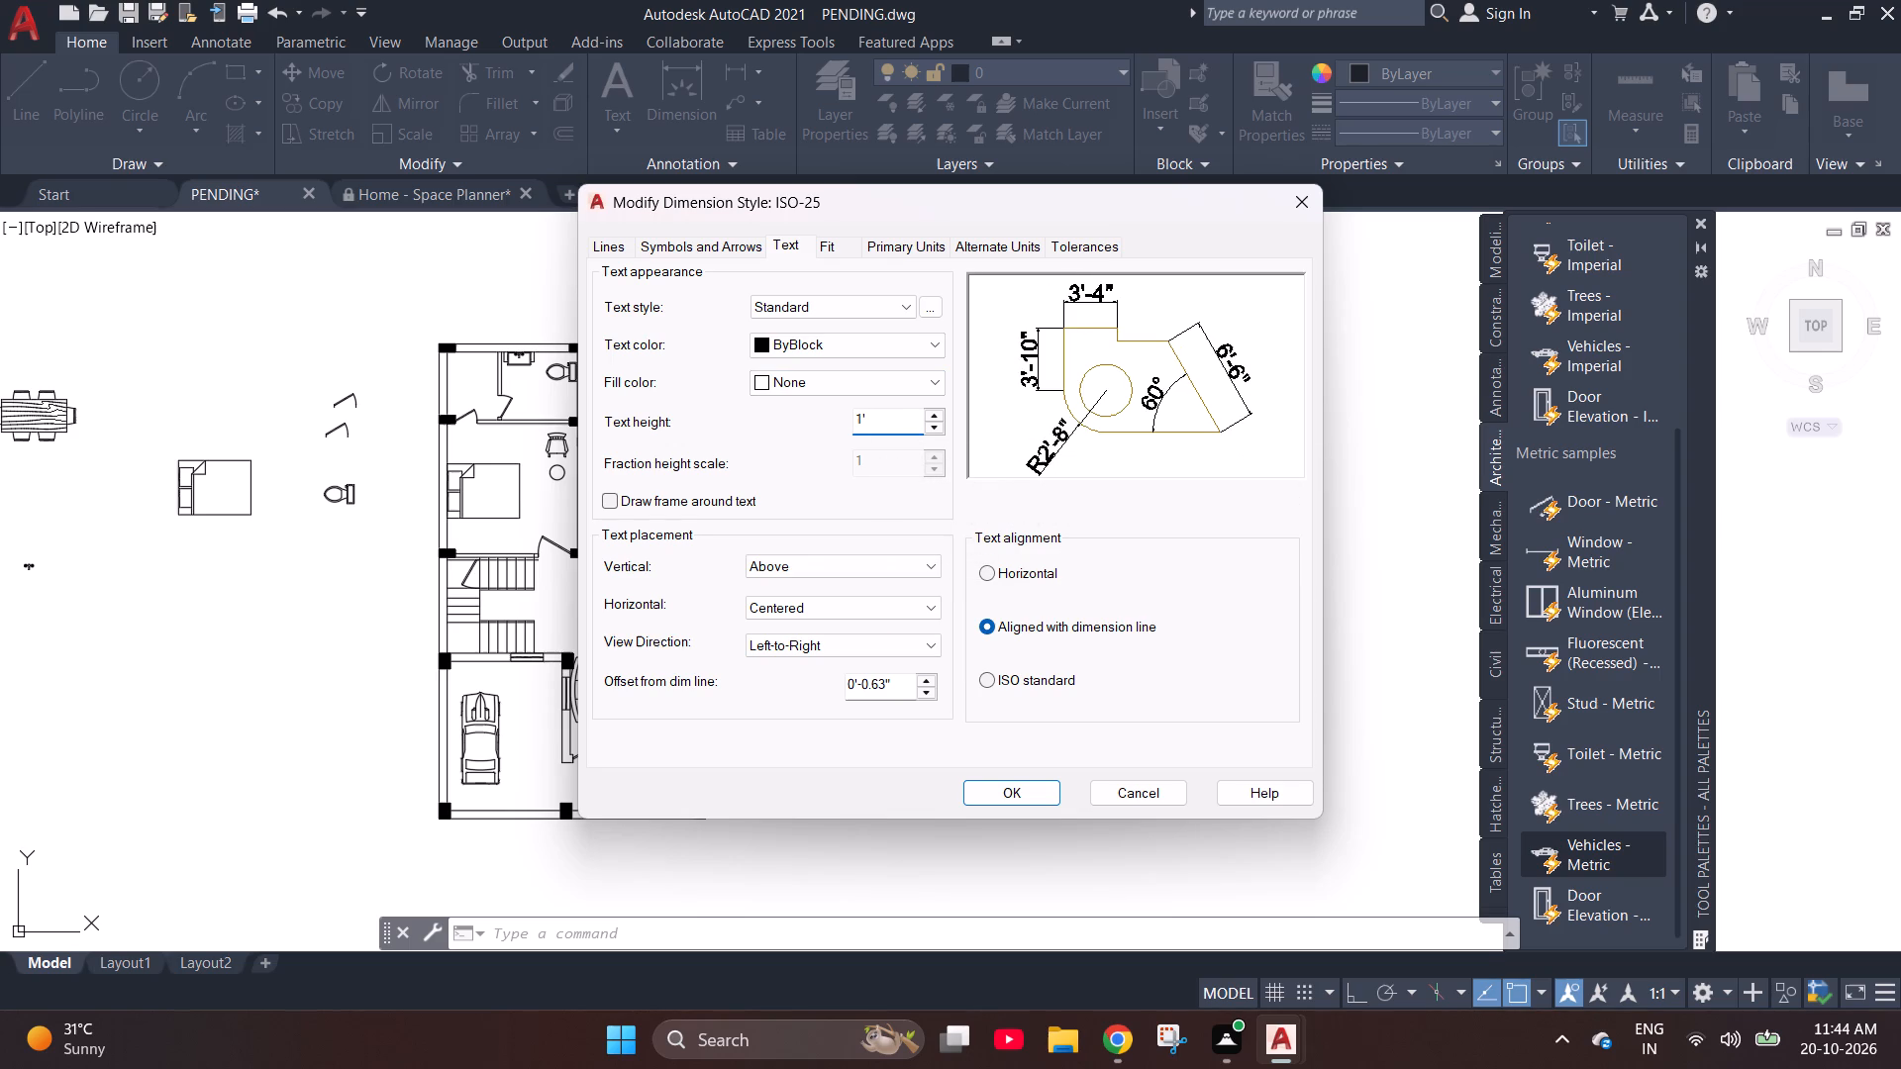
# Set the ISO-25 dimension style's arrow size to 9" and make the style current.
pyautogui.click(839, 249)
pyautogui.click(686, 246)
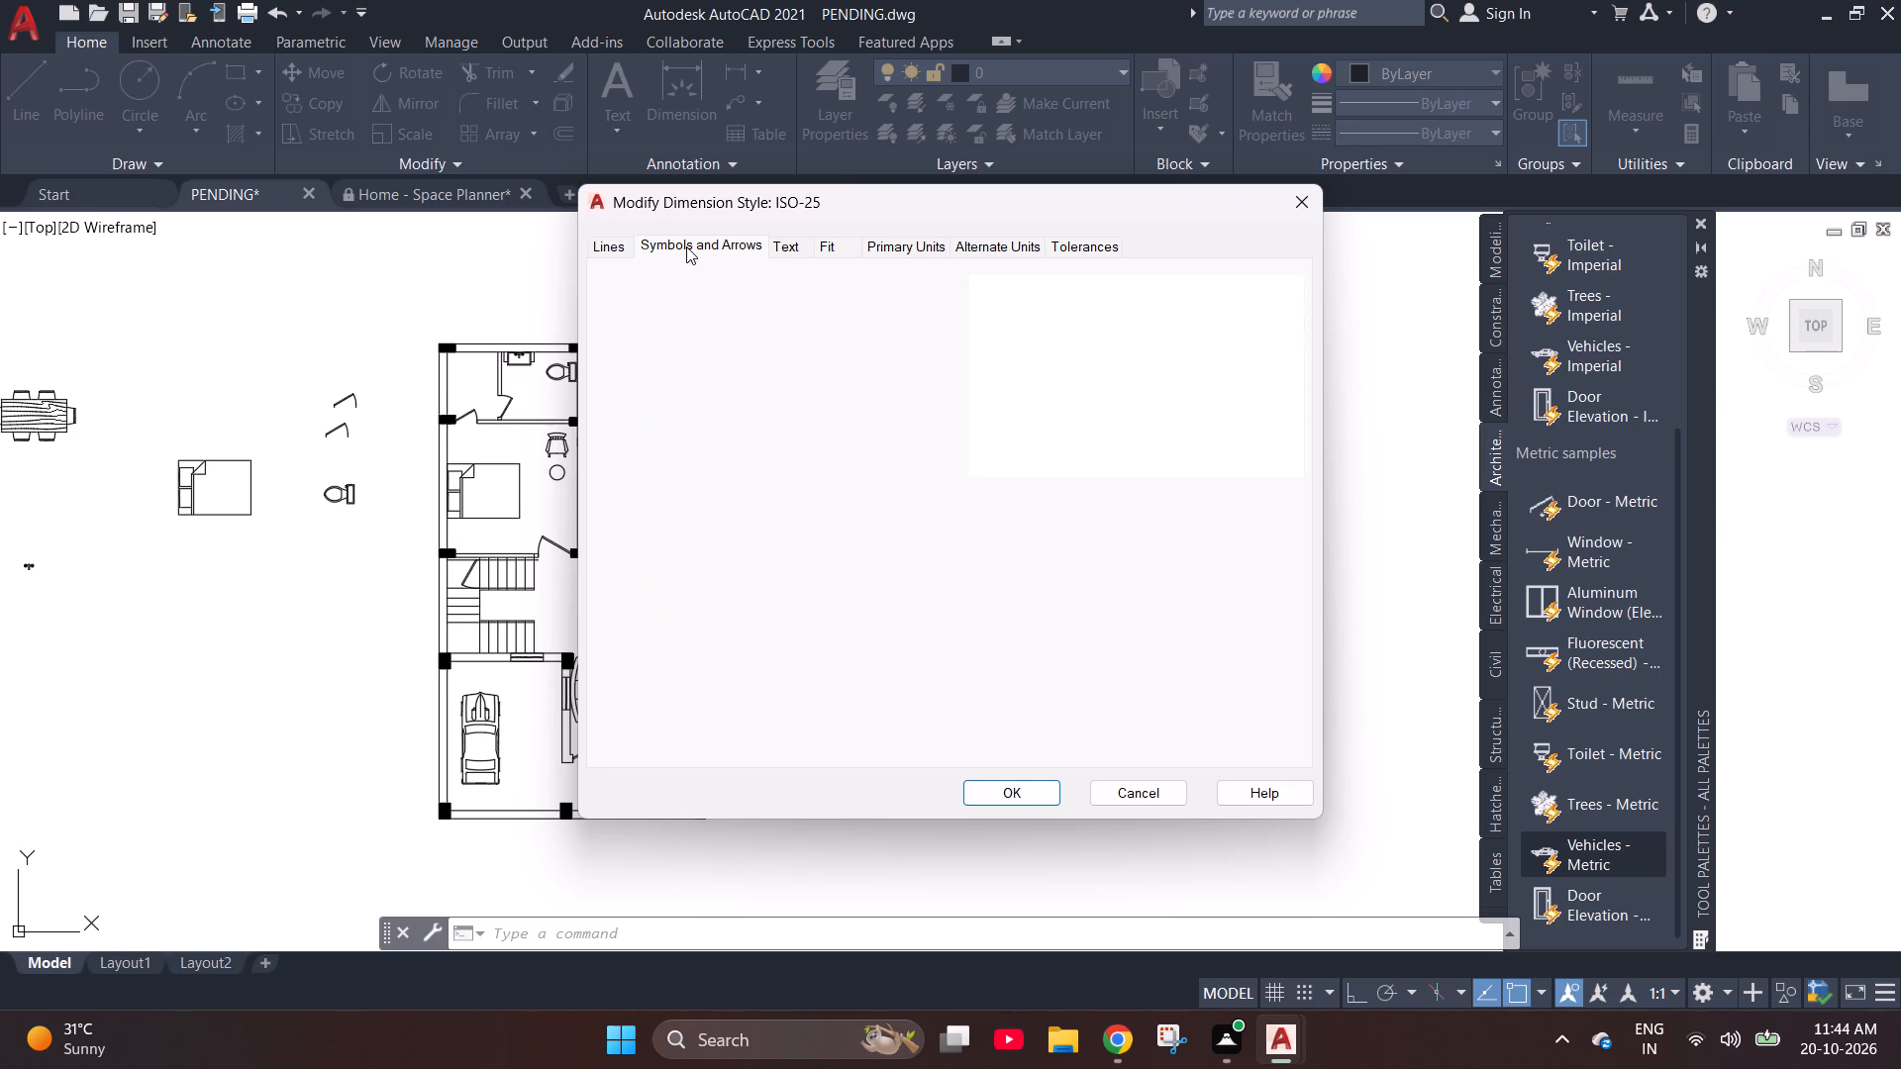
pyautogui.moveTo(655, 480); pyautogui.dragTo(567, 499)
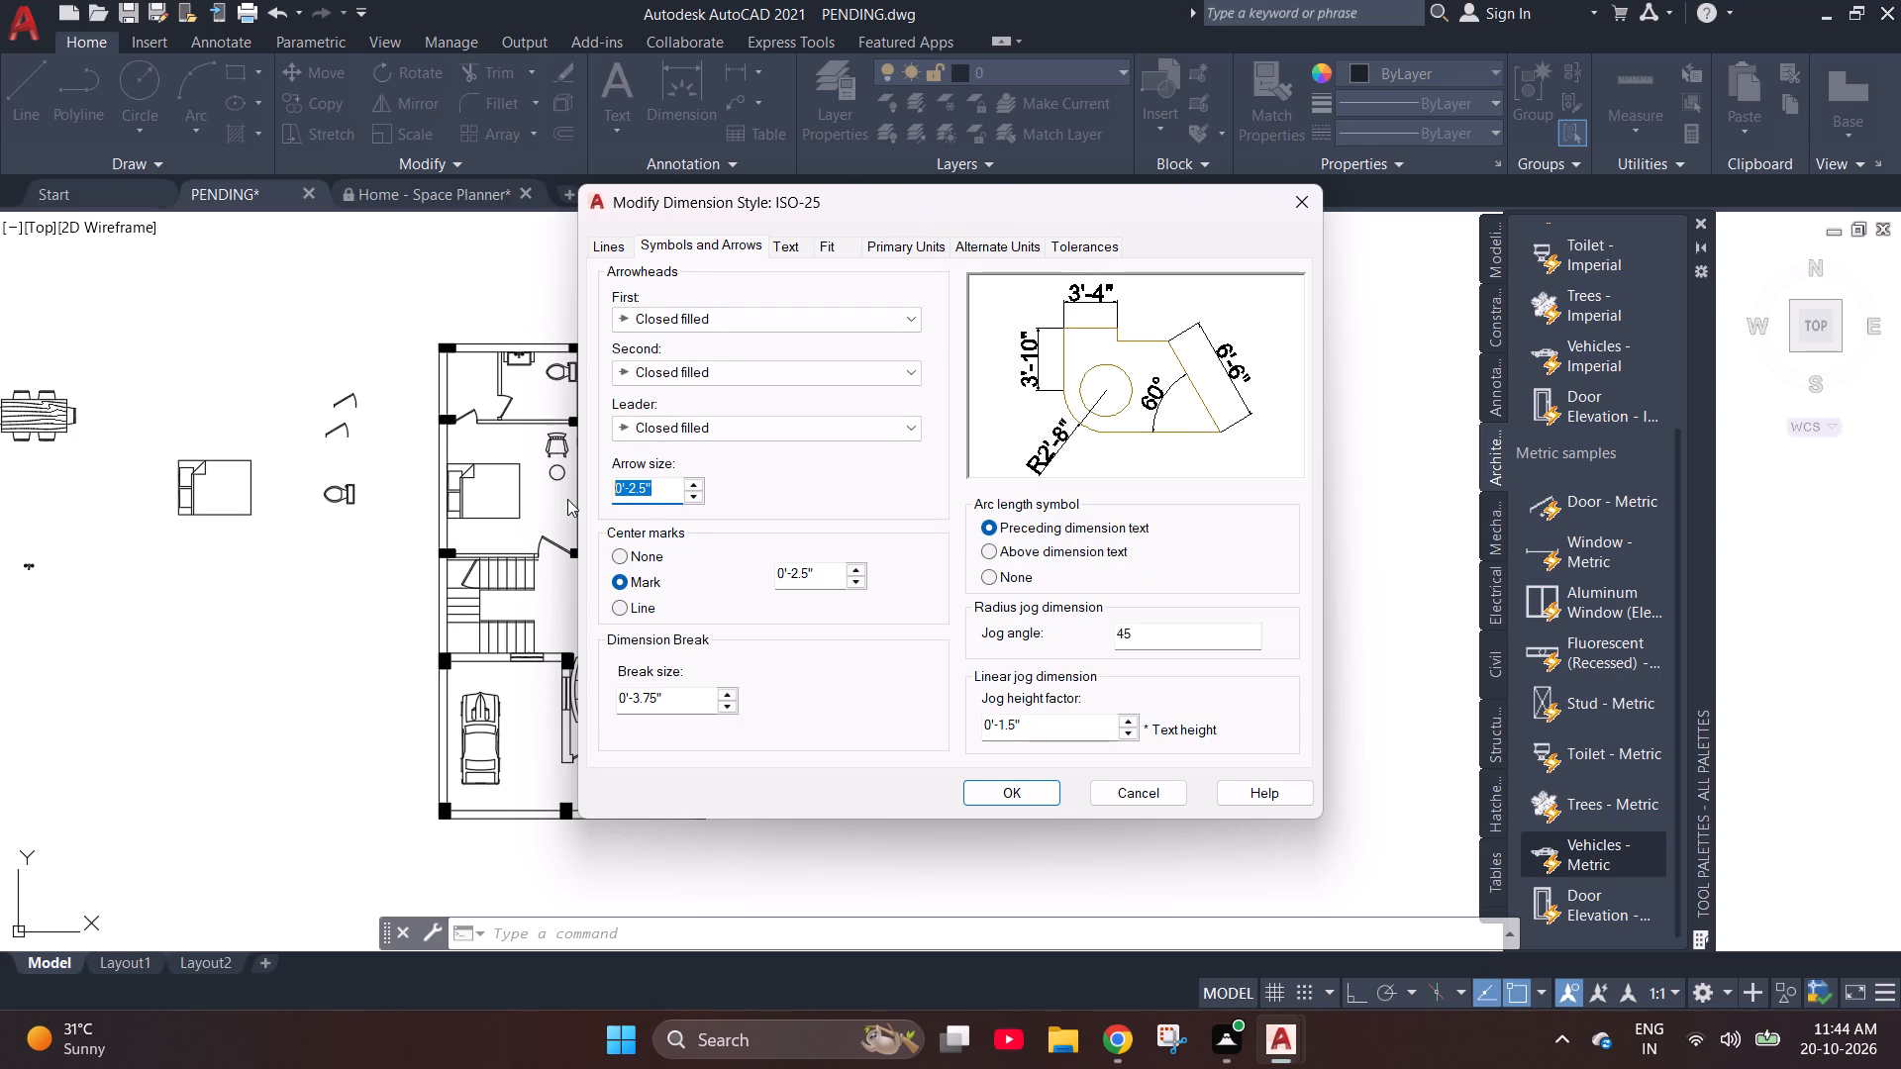
pyautogui.write('9"')
pyautogui.press('Return')
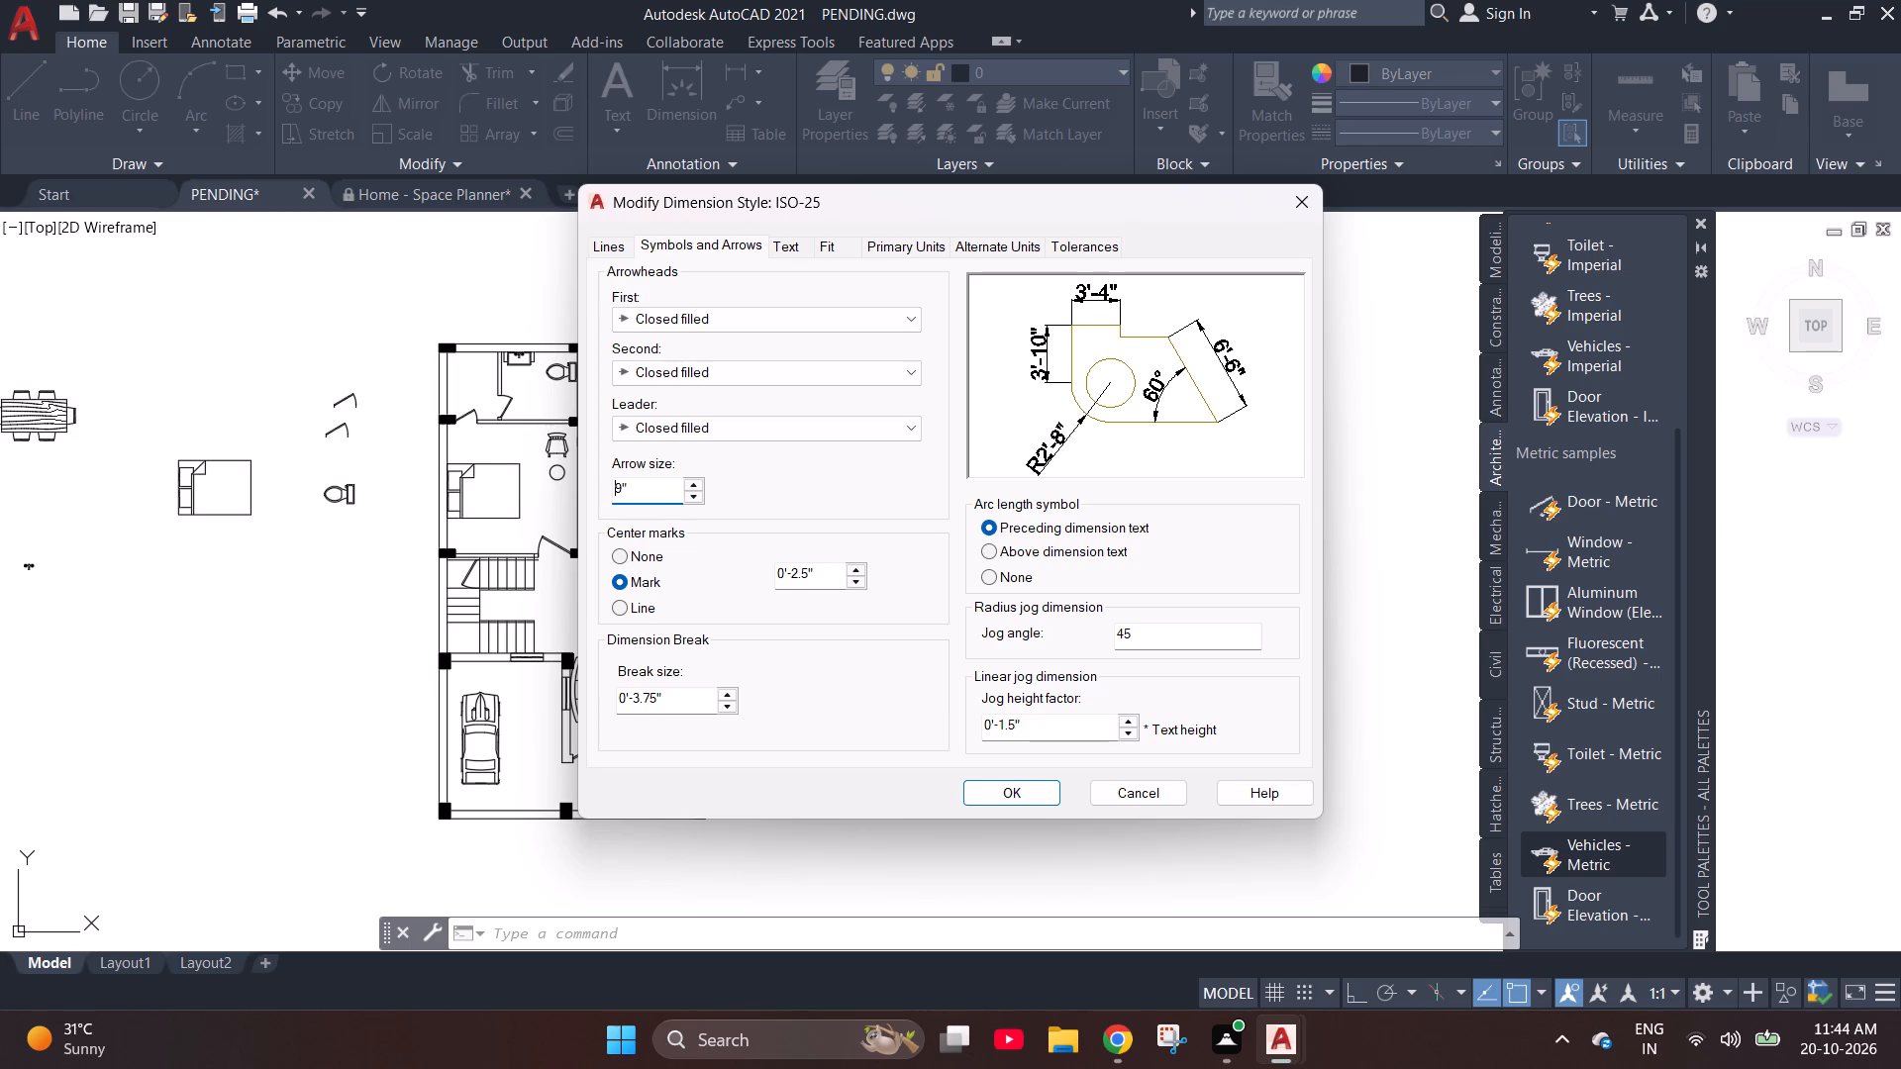
pyautogui.click(1020, 805)
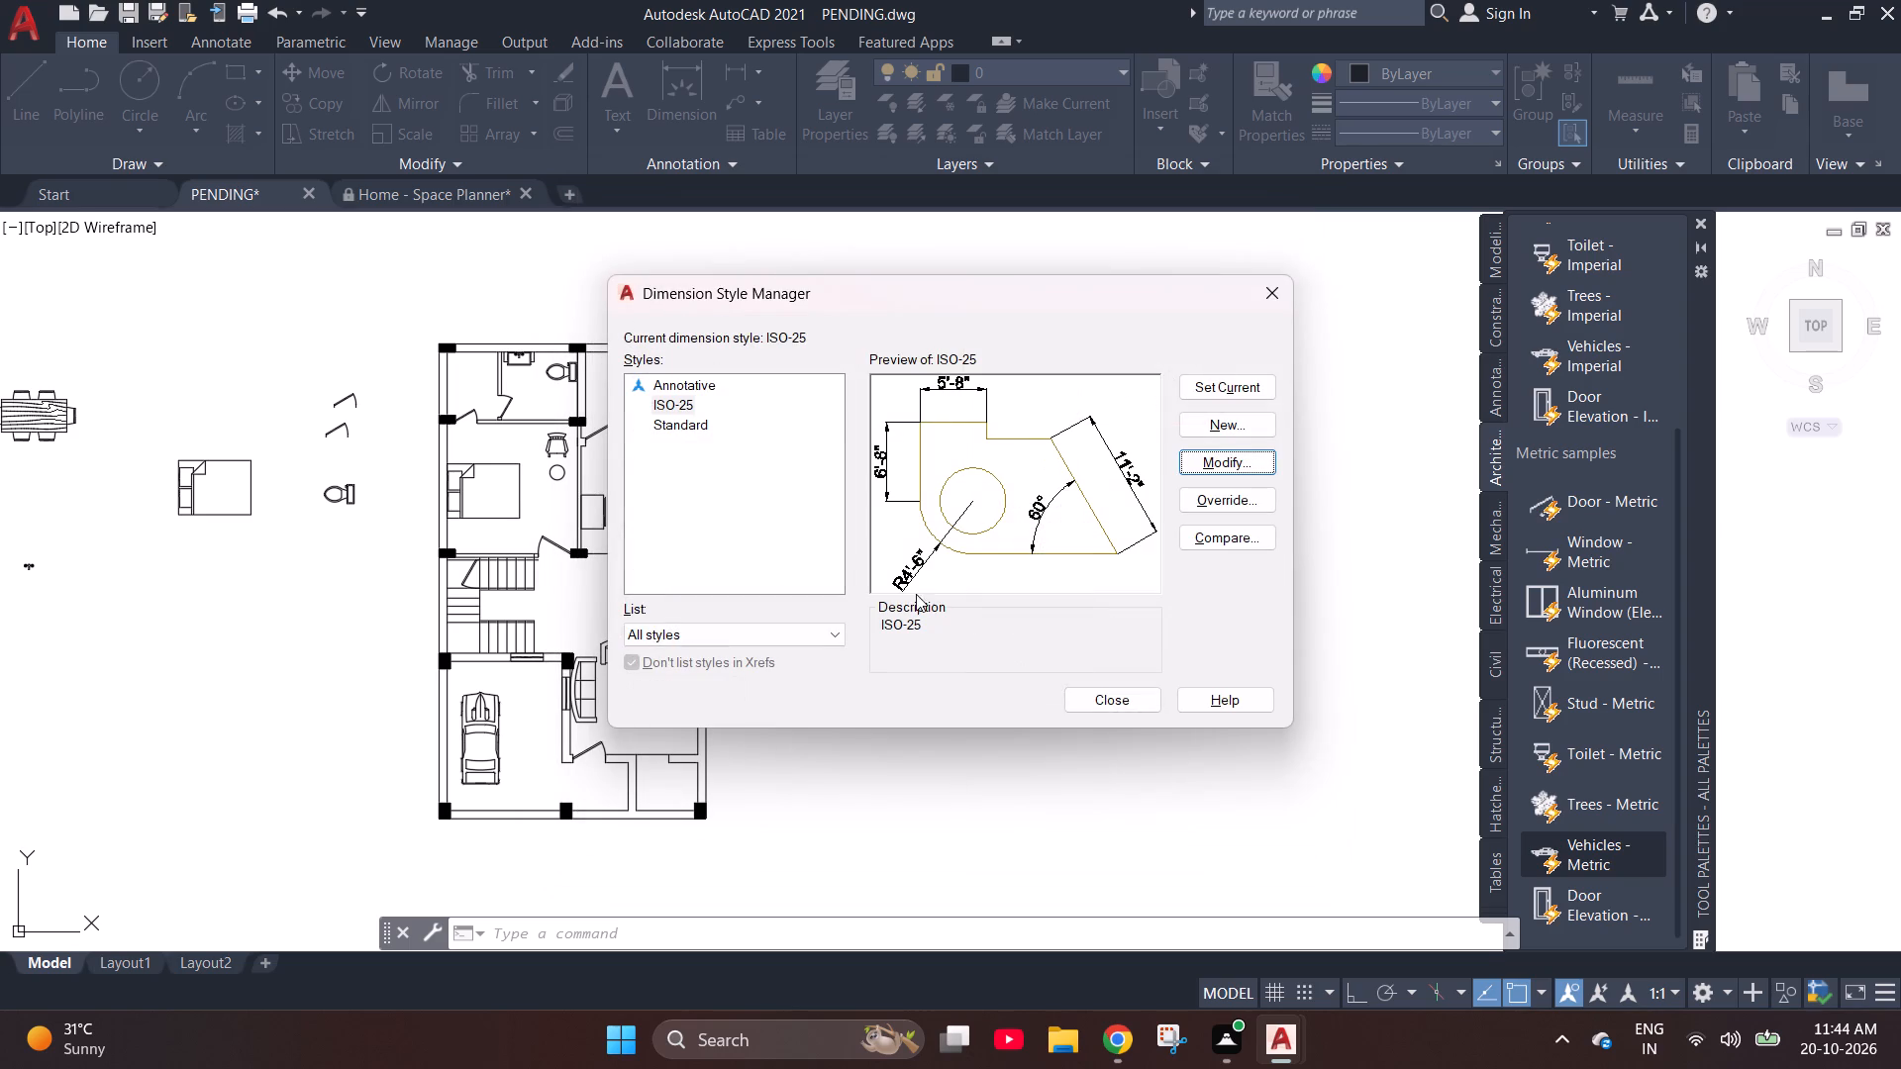
pyautogui.click(1237, 389)
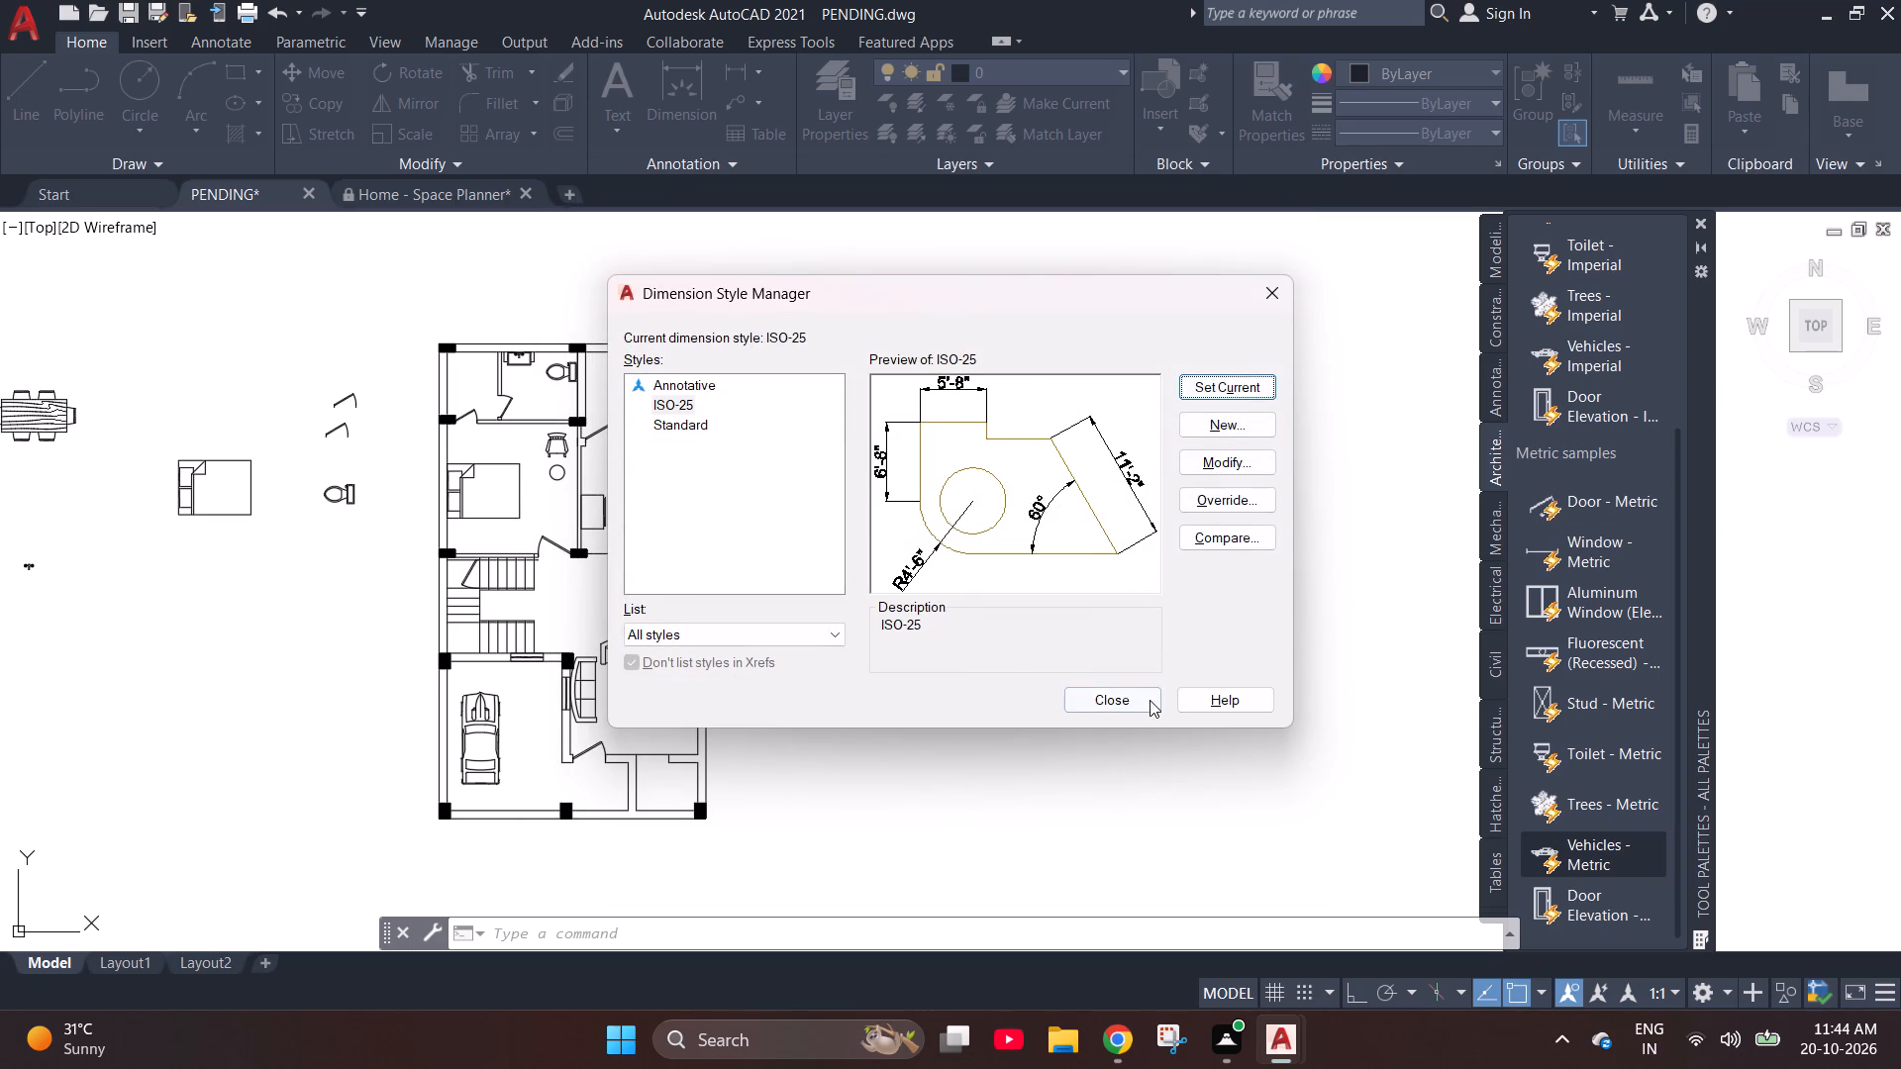
pyautogui.click(1142, 703)
# Dimension the floor plan's overall length beside its left outer wall and its overall width above its top outer wall.
pyautogui.click(673, 82)
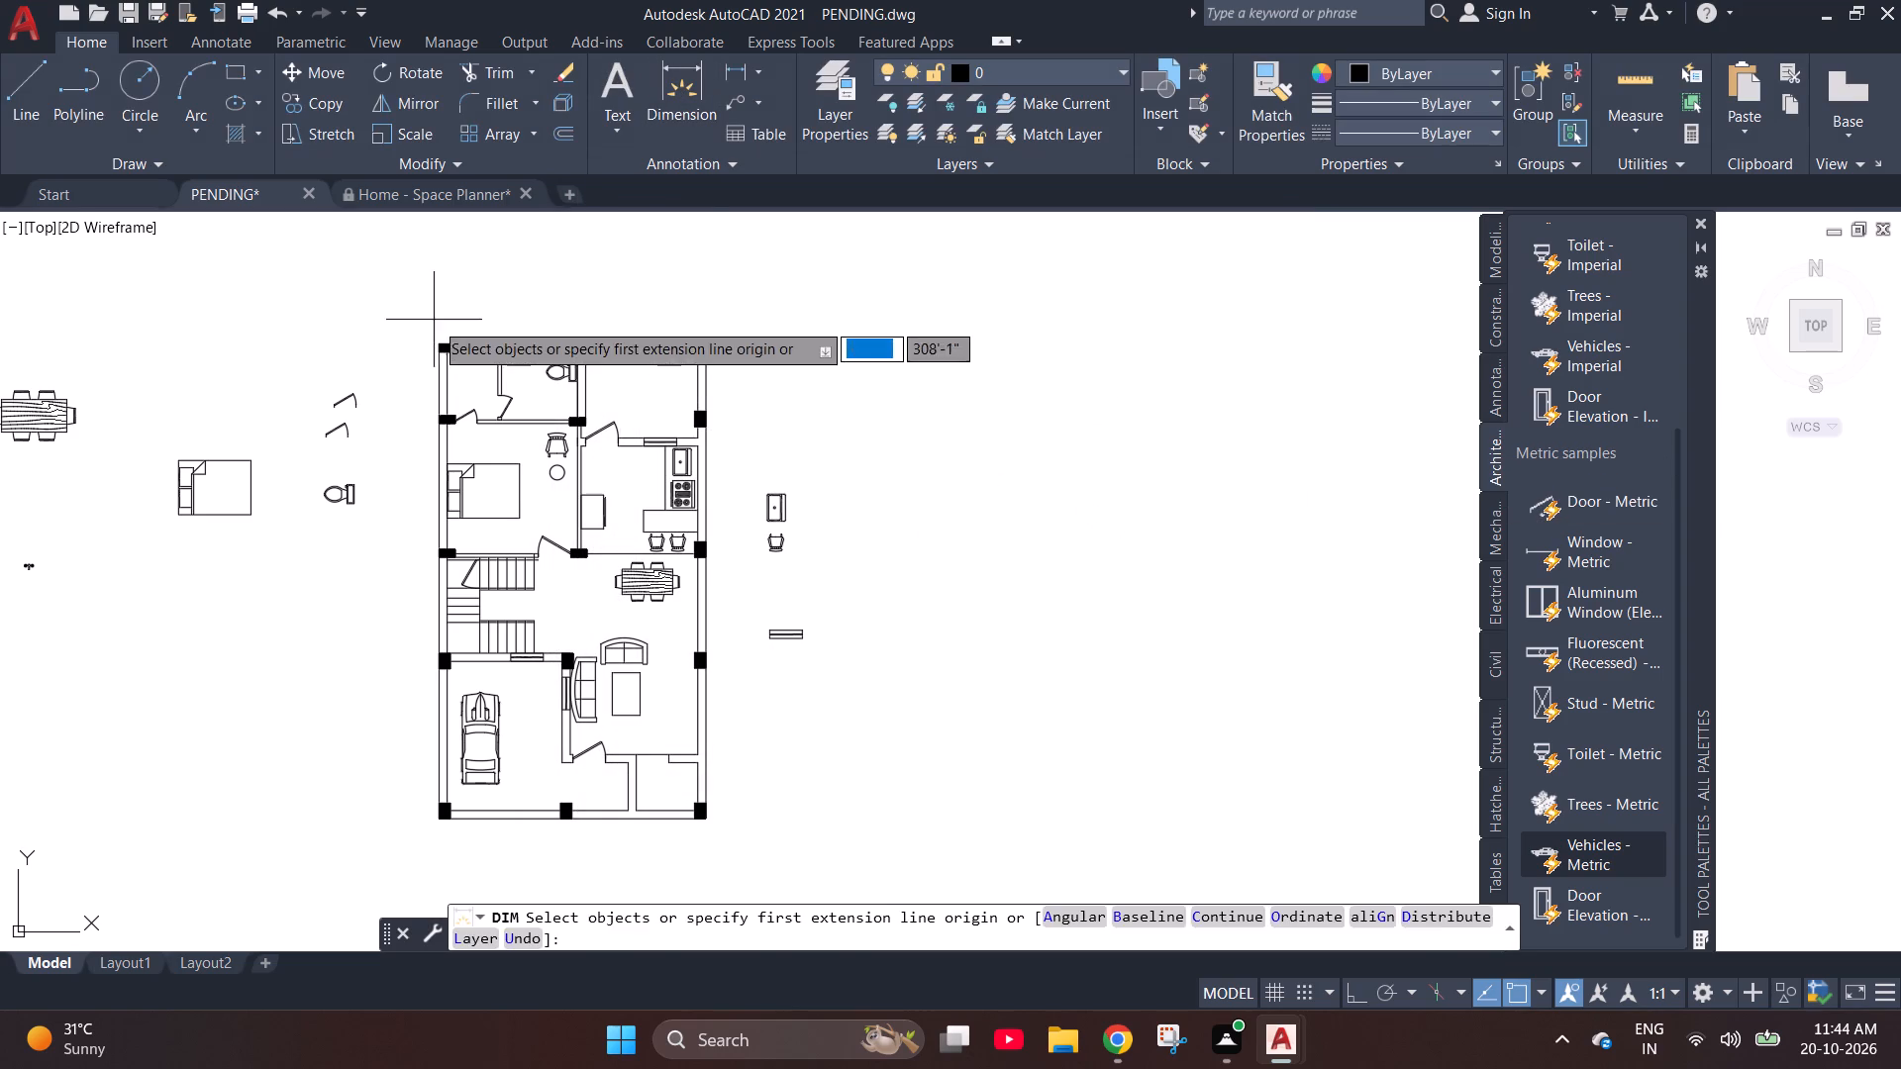
pyautogui.click(441, 345)
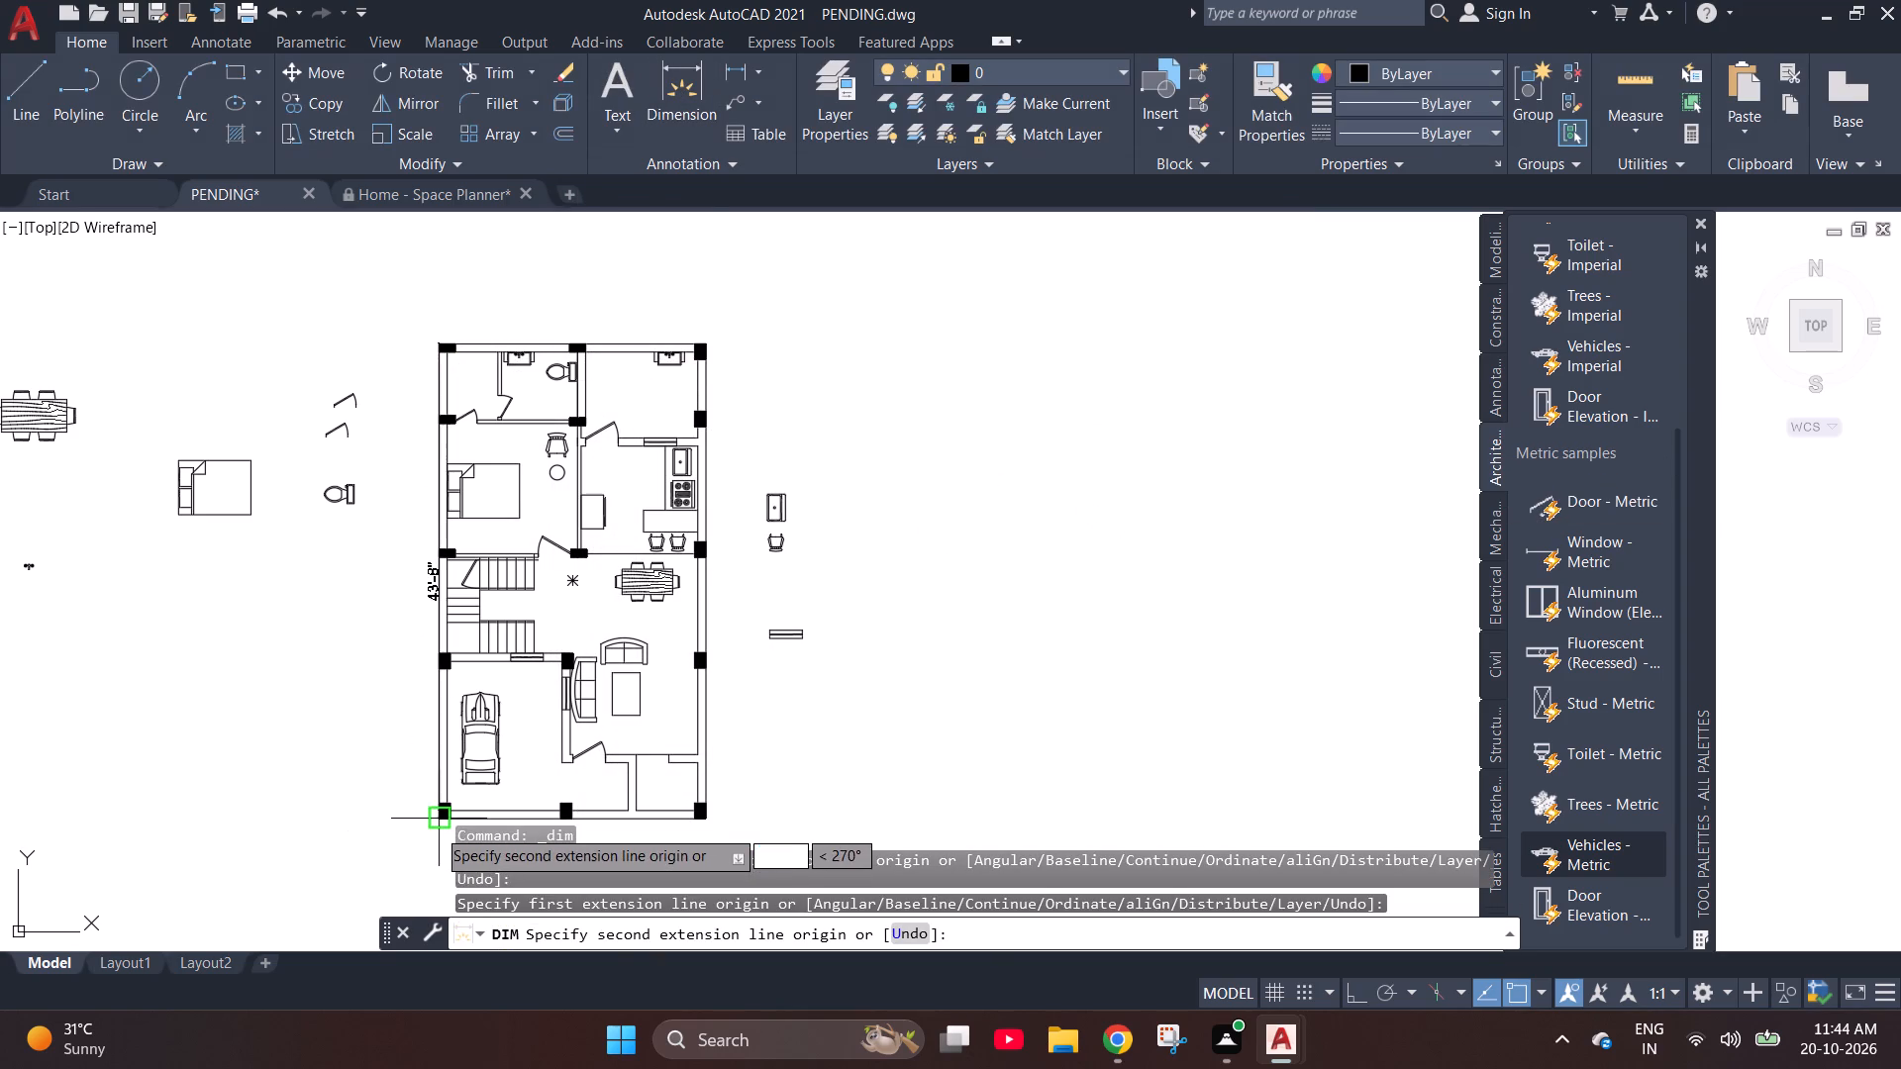
pyautogui.click(437, 826)
pyautogui.click(376, 826)
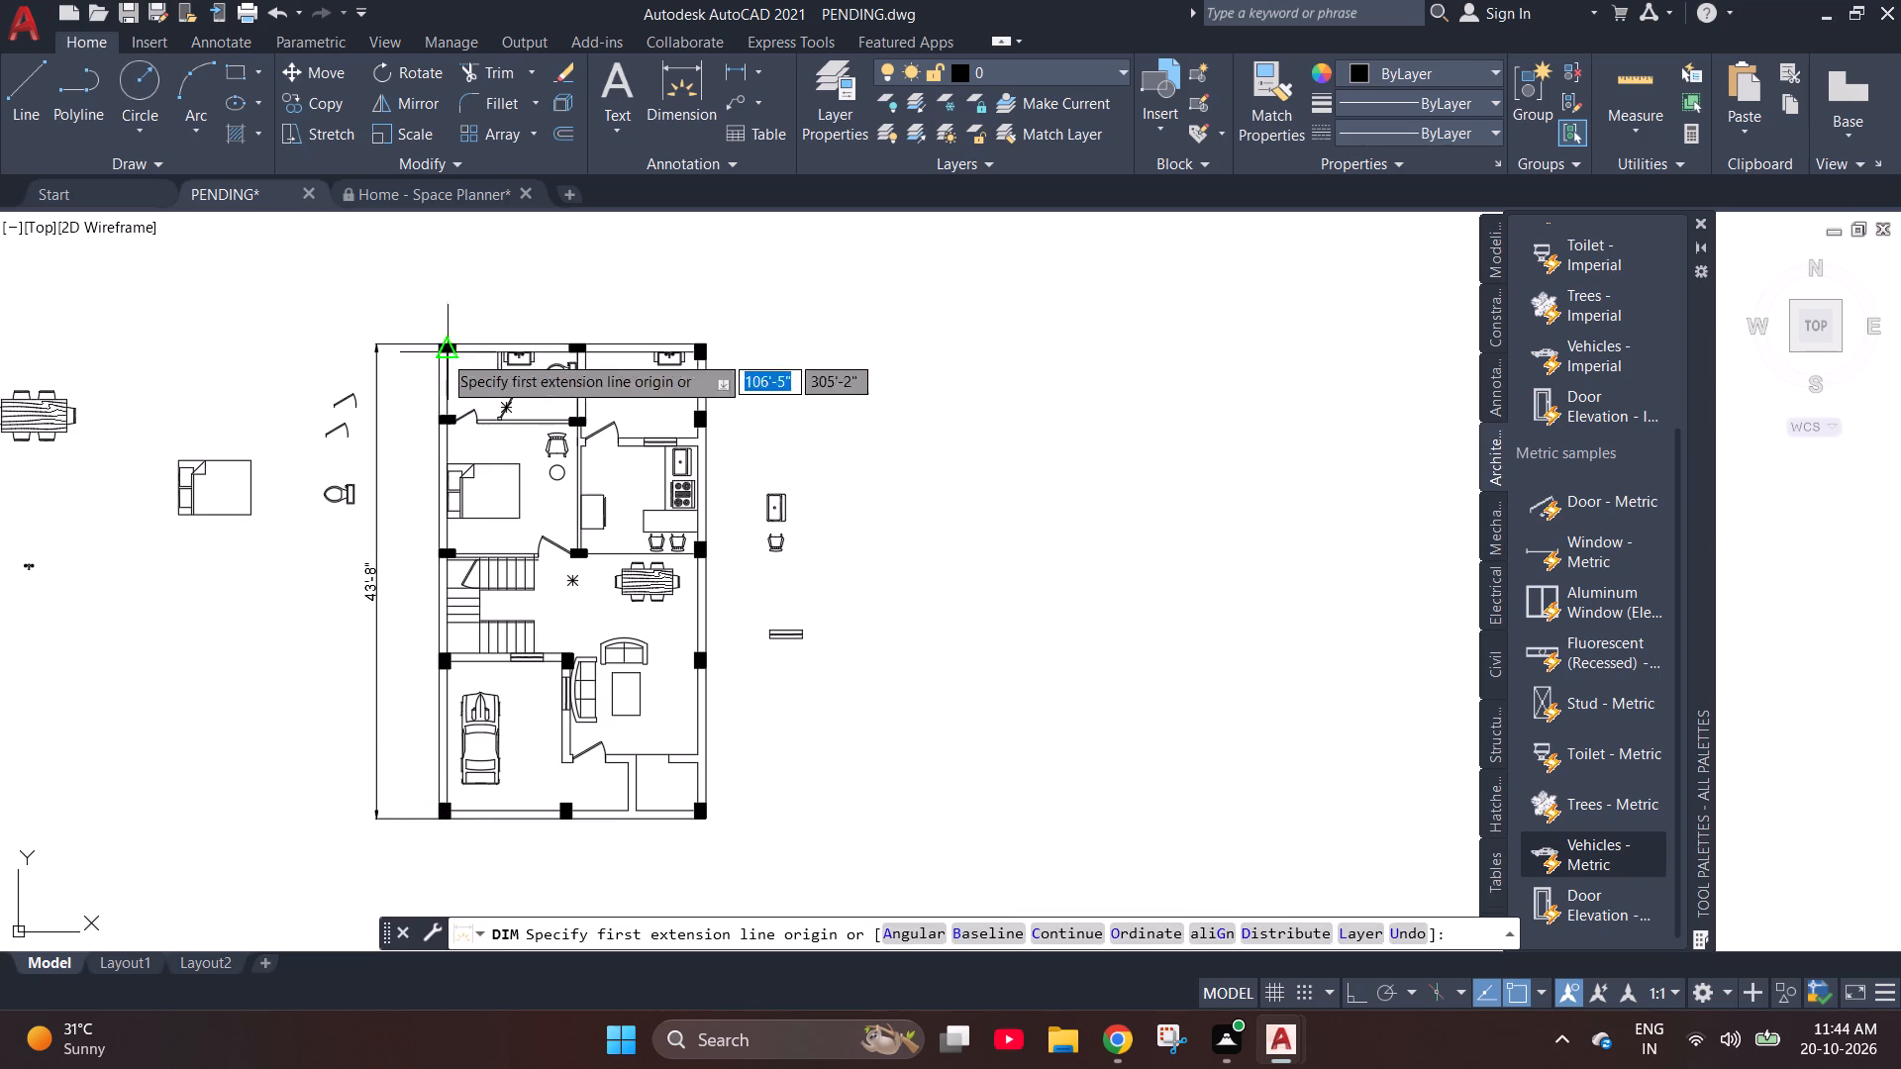
pyautogui.click(437, 347)
pyautogui.click(706, 345)
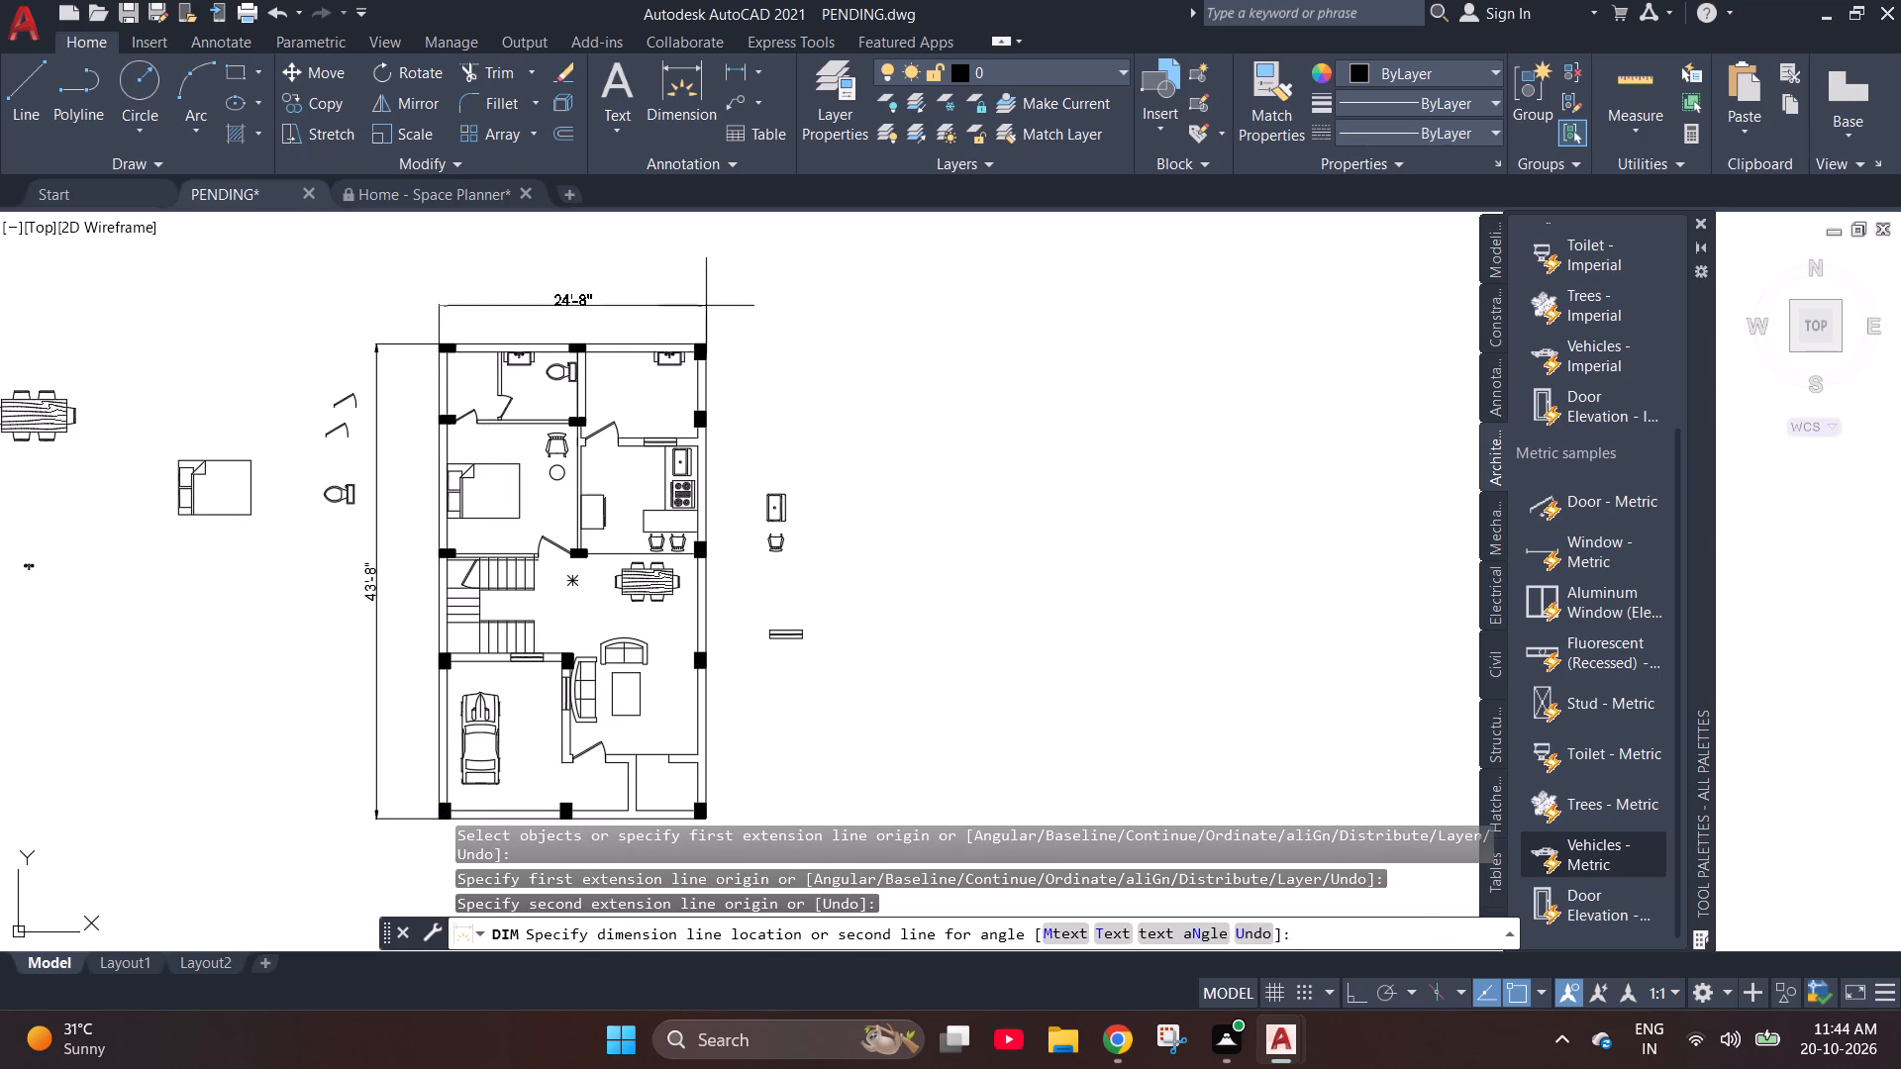
pyautogui.click(706, 295)
pyautogui.press('Escape')
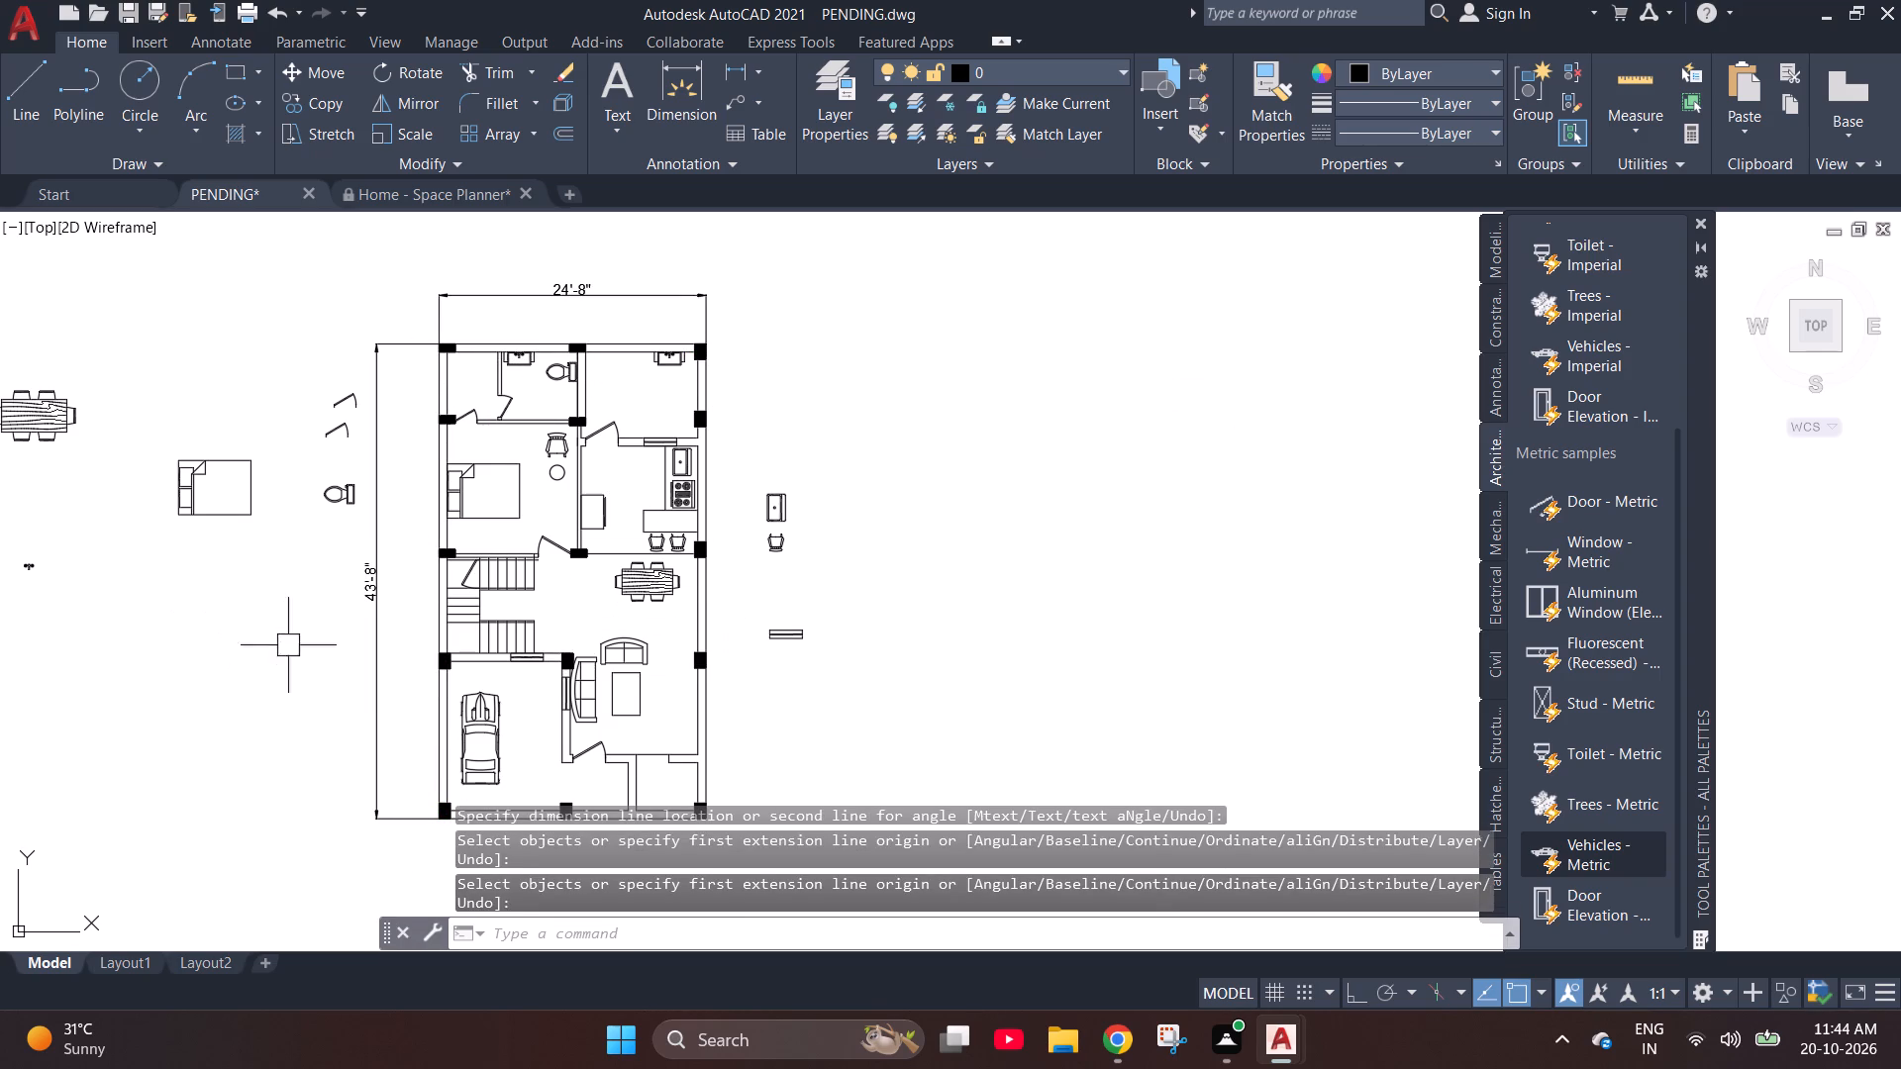
# Erase the leftover furniture, fixtures, door pieces and window symbol lying outside the floor plan on both sides.
pyautogui.moveTo(352, 527); pyautogui.dragTo(0, 286)
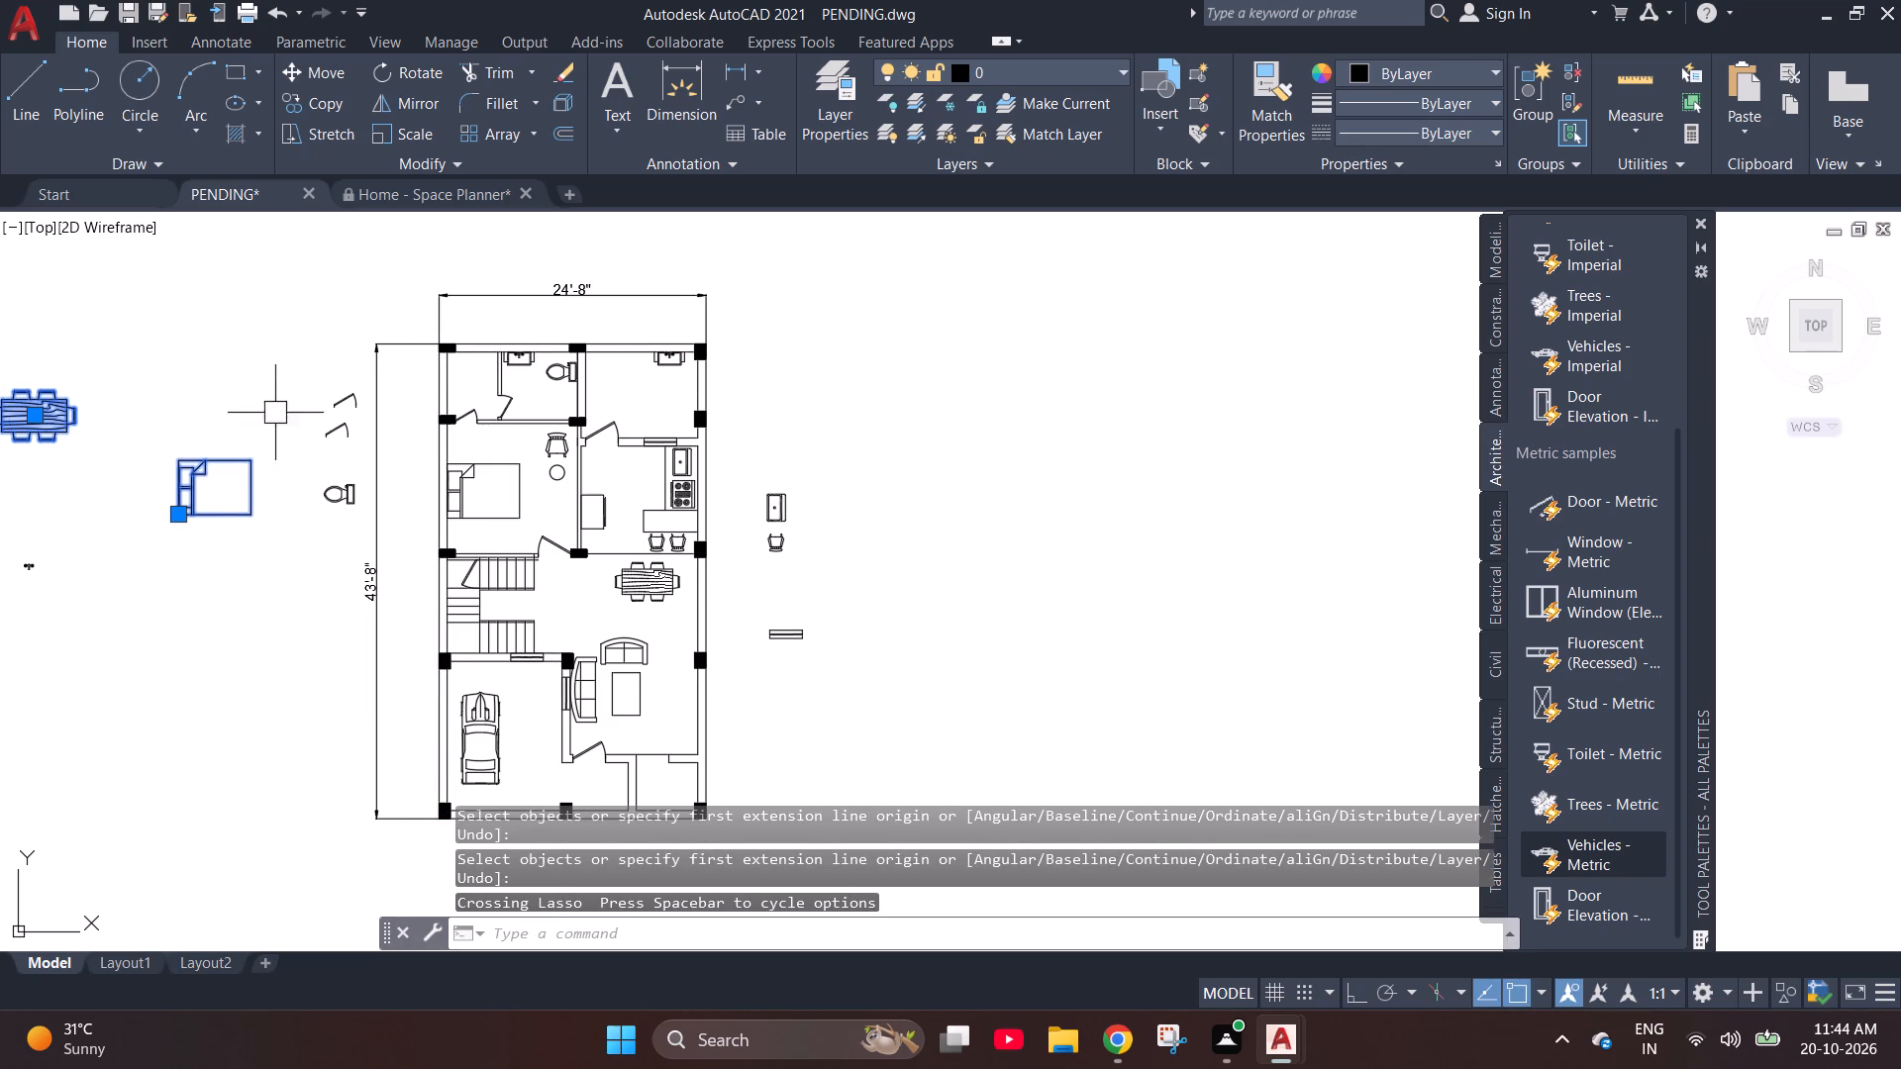
pyautogui.press('Delete')
pyautogui.click(335, 540)
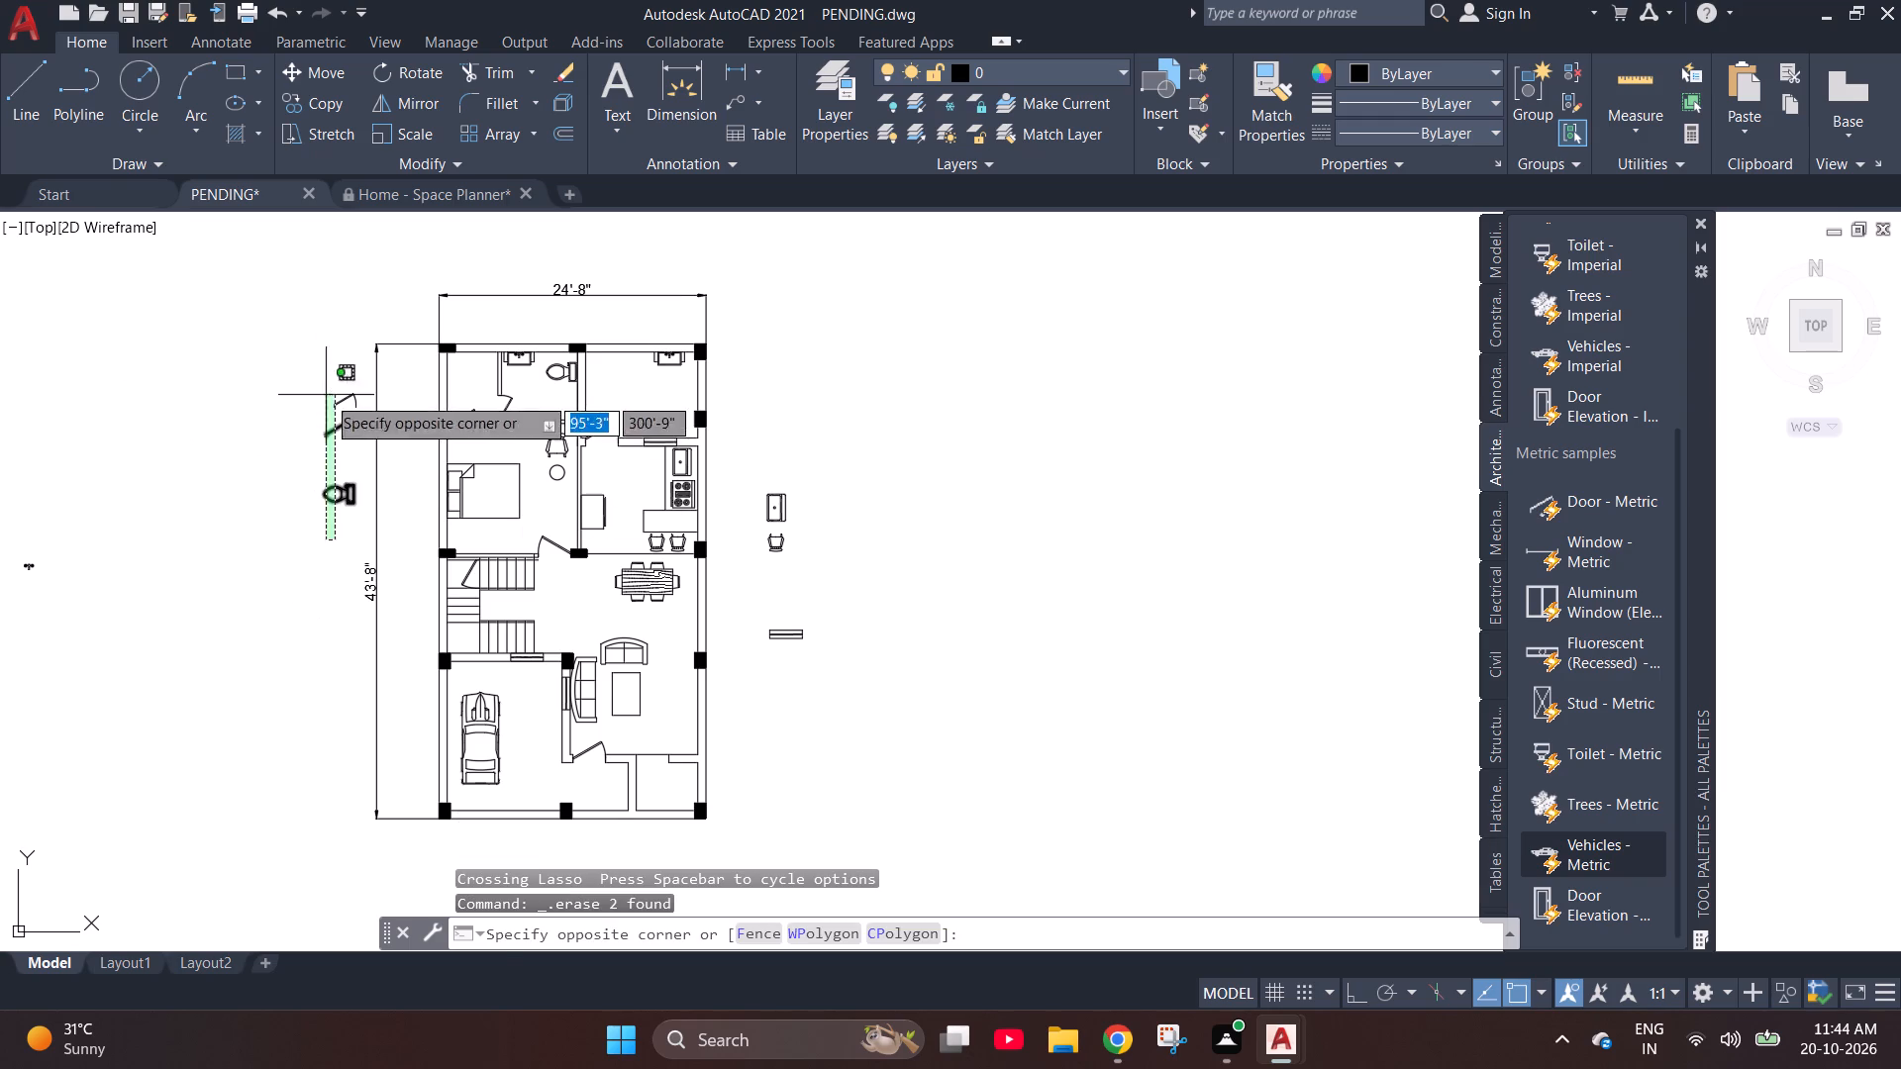
pyautogui.press('Delete')
pyautogui.click(318, 319)
pyautogui.press('Delete')
pyautogui.moveTo(157, 690); pyautogui.dragTo(91, 647)
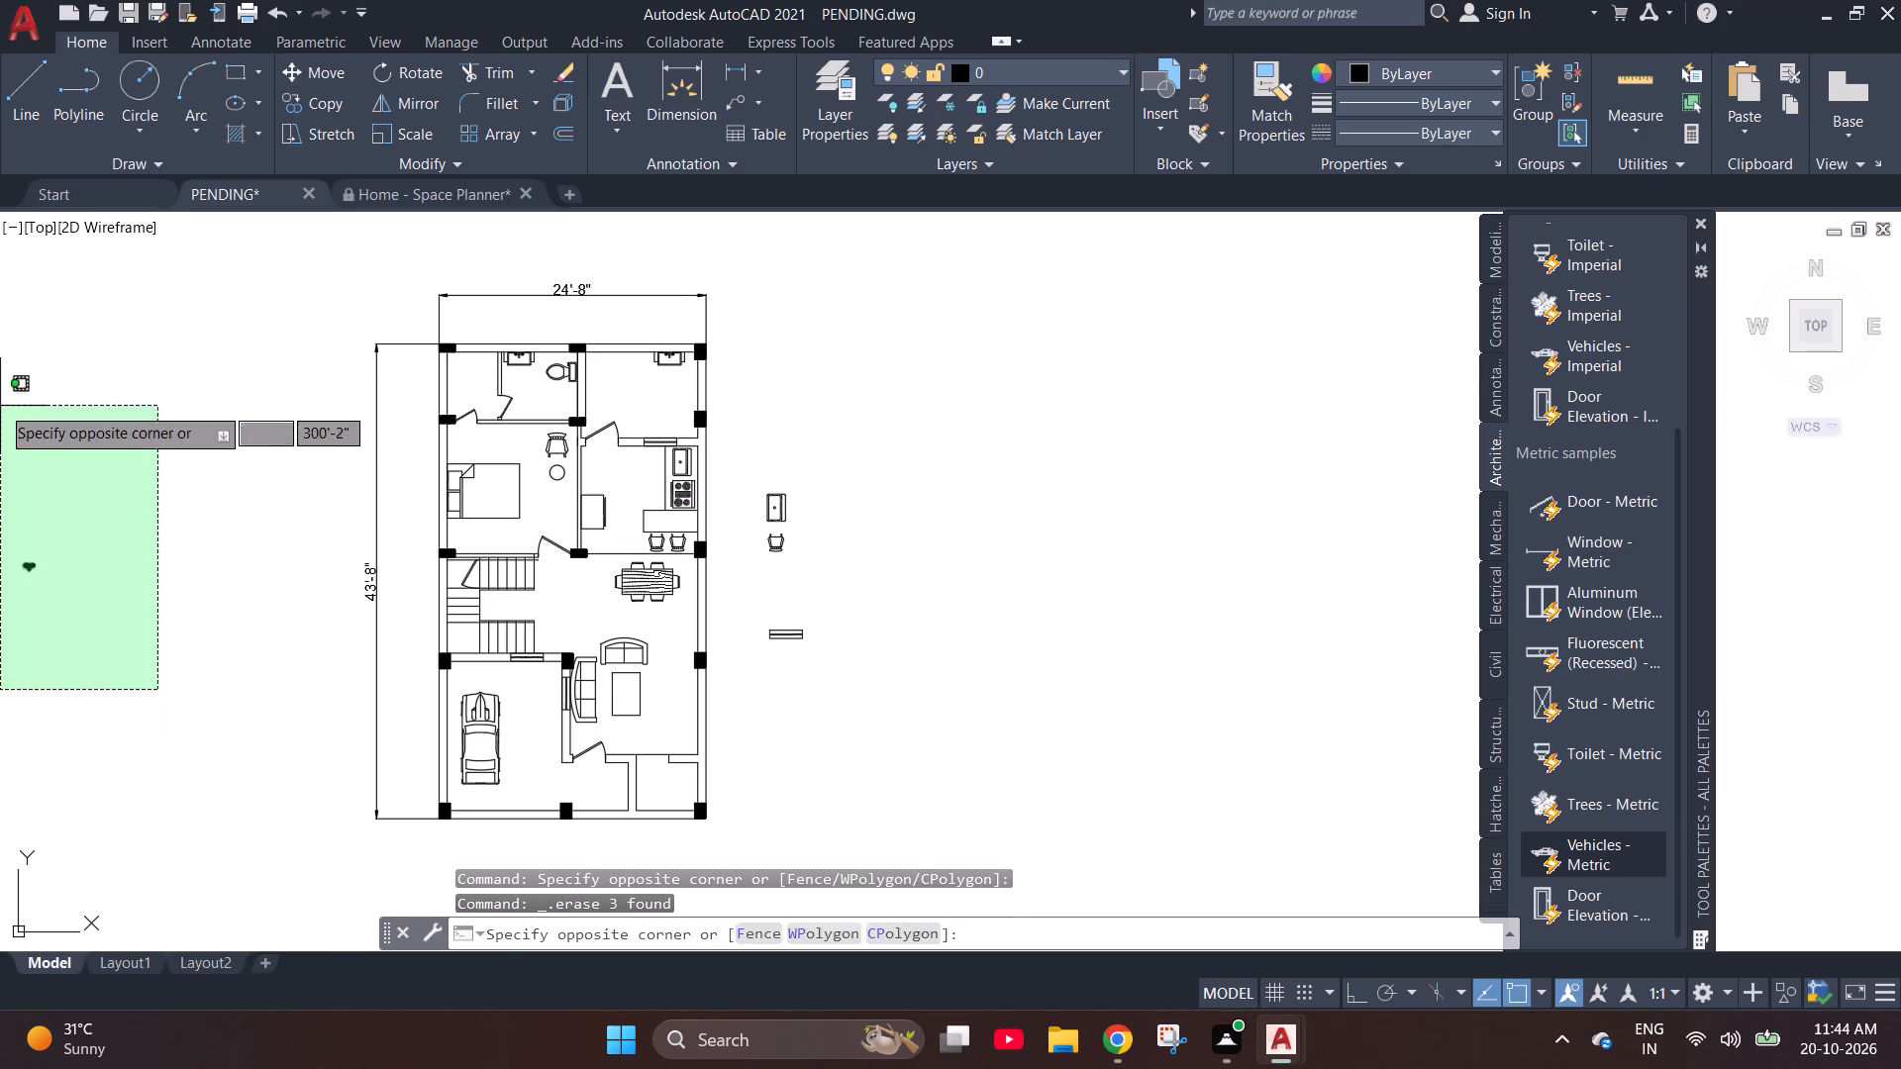
pyautogui.click(0, 402)
pyautogui.press('Delete')
pyautogui.moveTo(912, 710); pyautogui.dragTo(839, 625)
pyautogui.click(720, 348)
pyautogui.press('Delete')
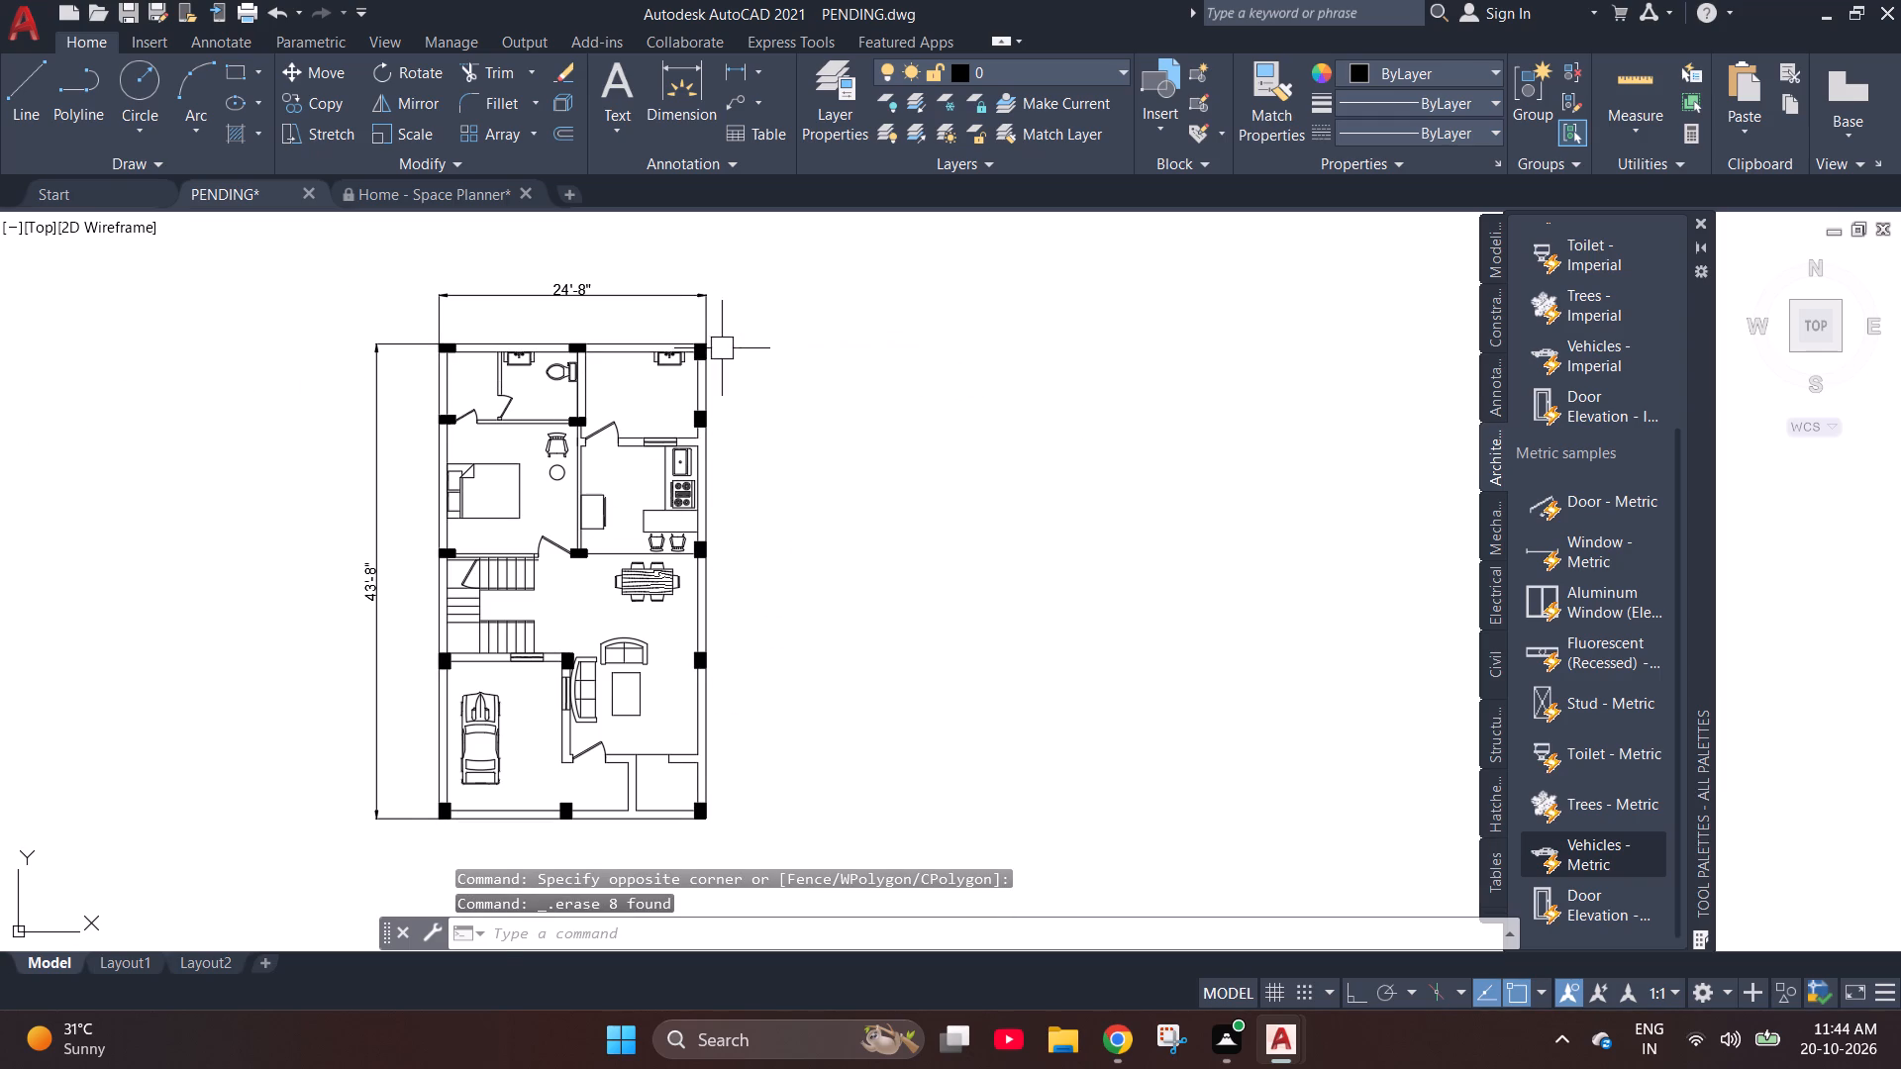
# Add multiline text in the small room beside the bathroom reading DRESSING RROM, with 4'8" X 6'3" on a second line.
pyautogui.scroll(1, 601, 639)
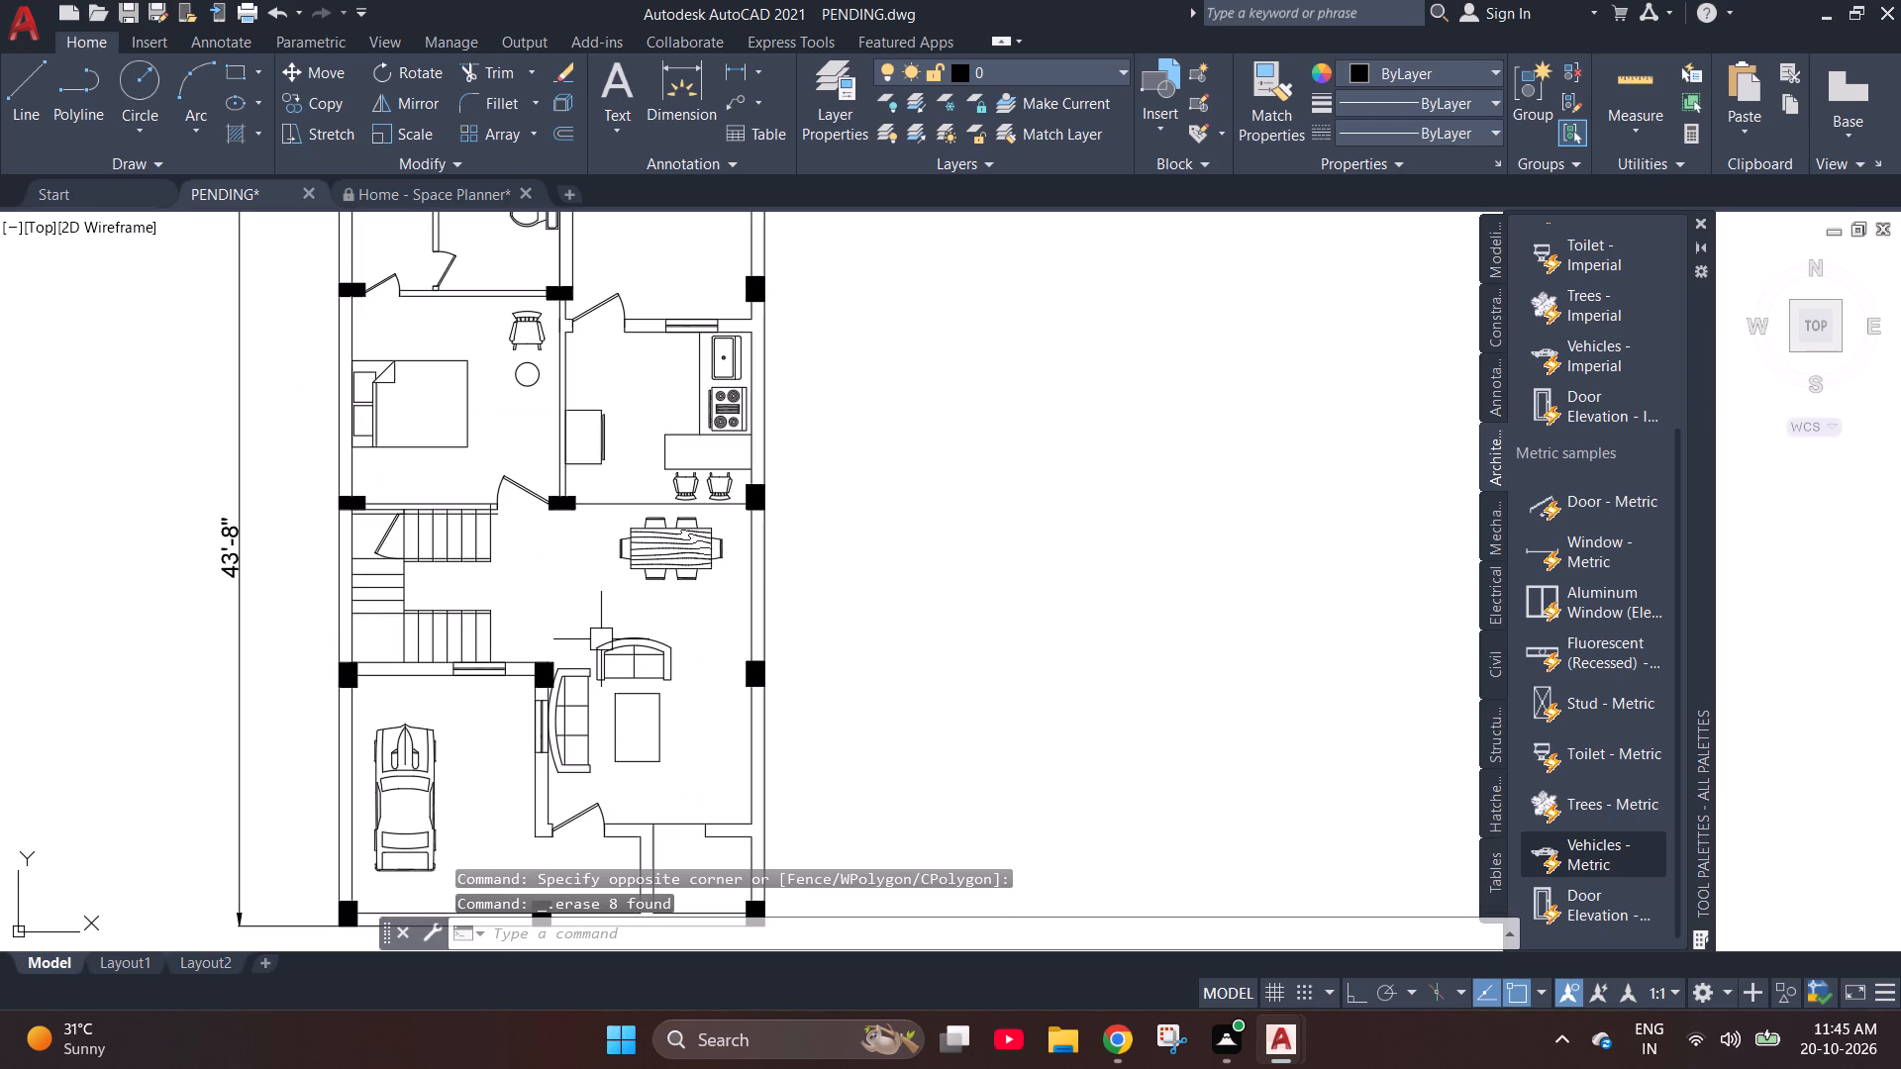
pyautogui.scroll(-1, 601, 639)
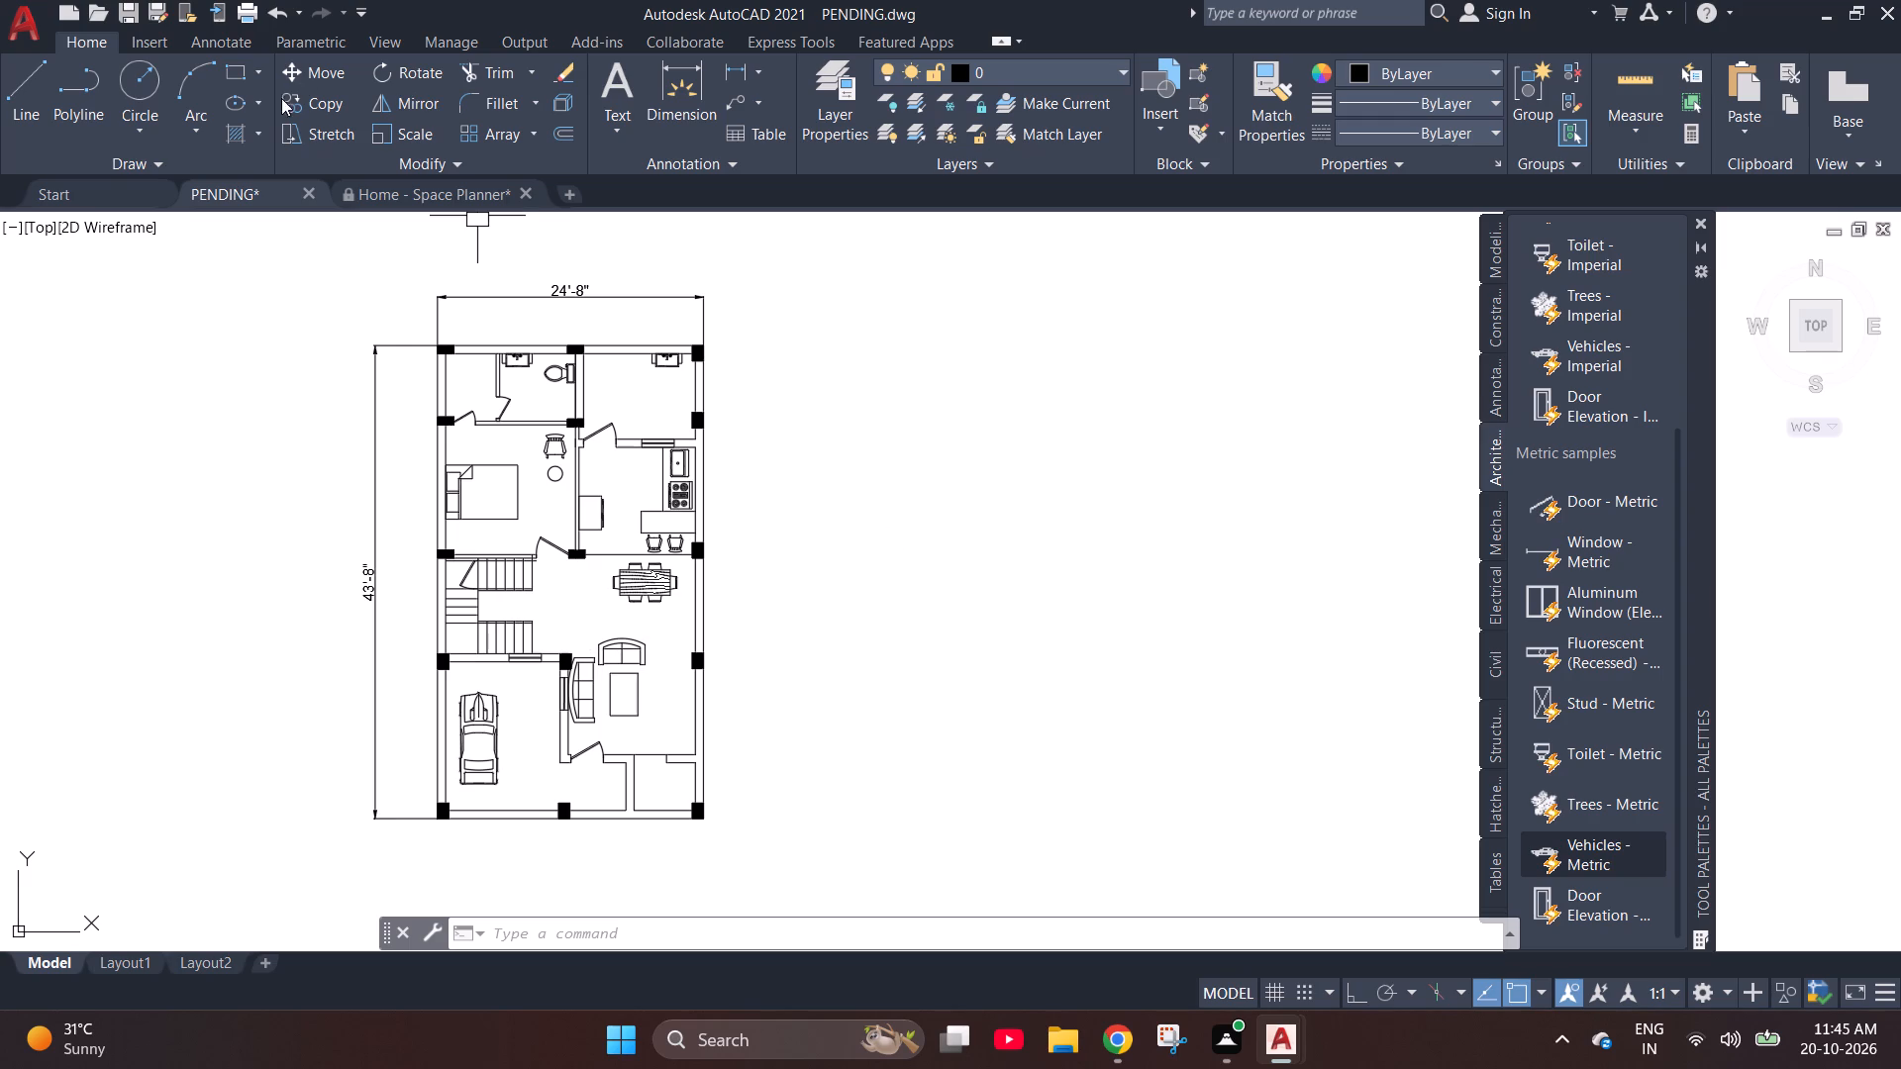
pyautogui.click(613, 116)
pyautogui.click(687, 169)
pyautogui.scroll(3, 480, 382)
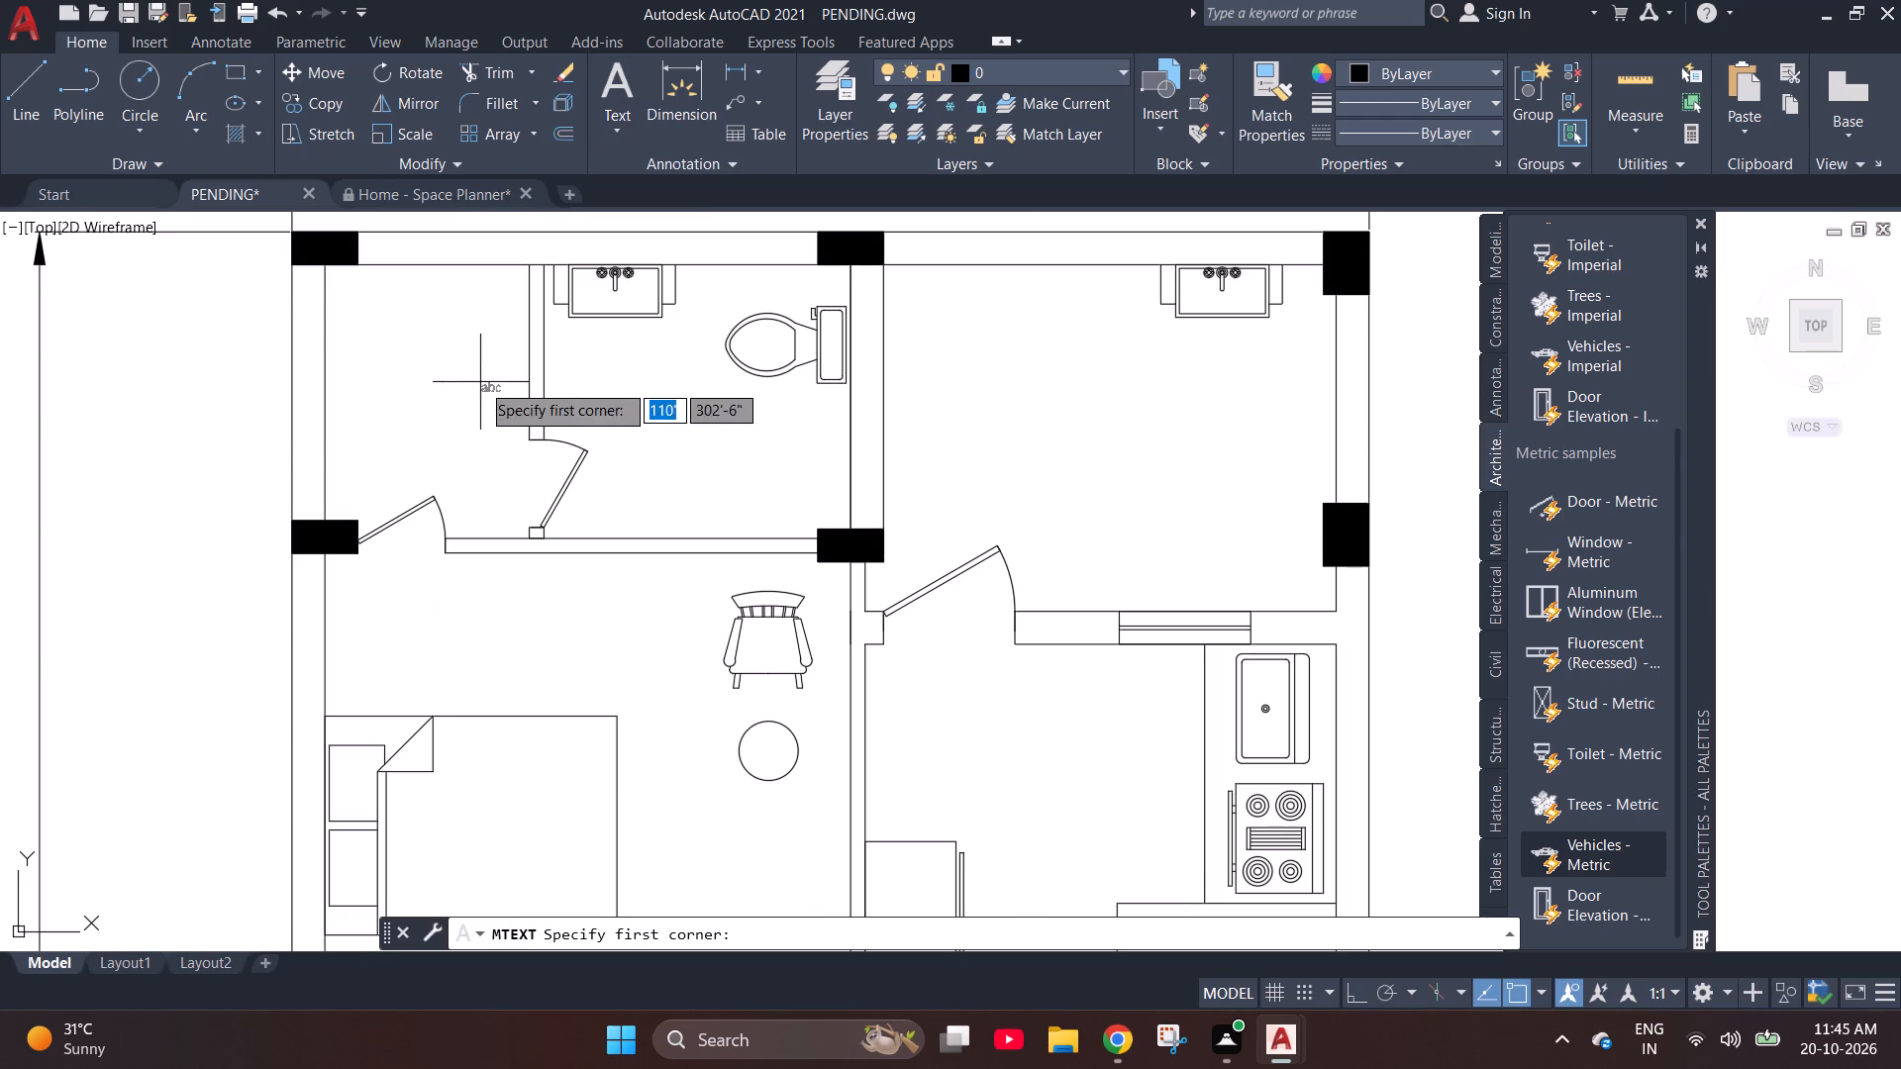
pyautogui.click(352, 367)
pyautogui.click(506, 459)
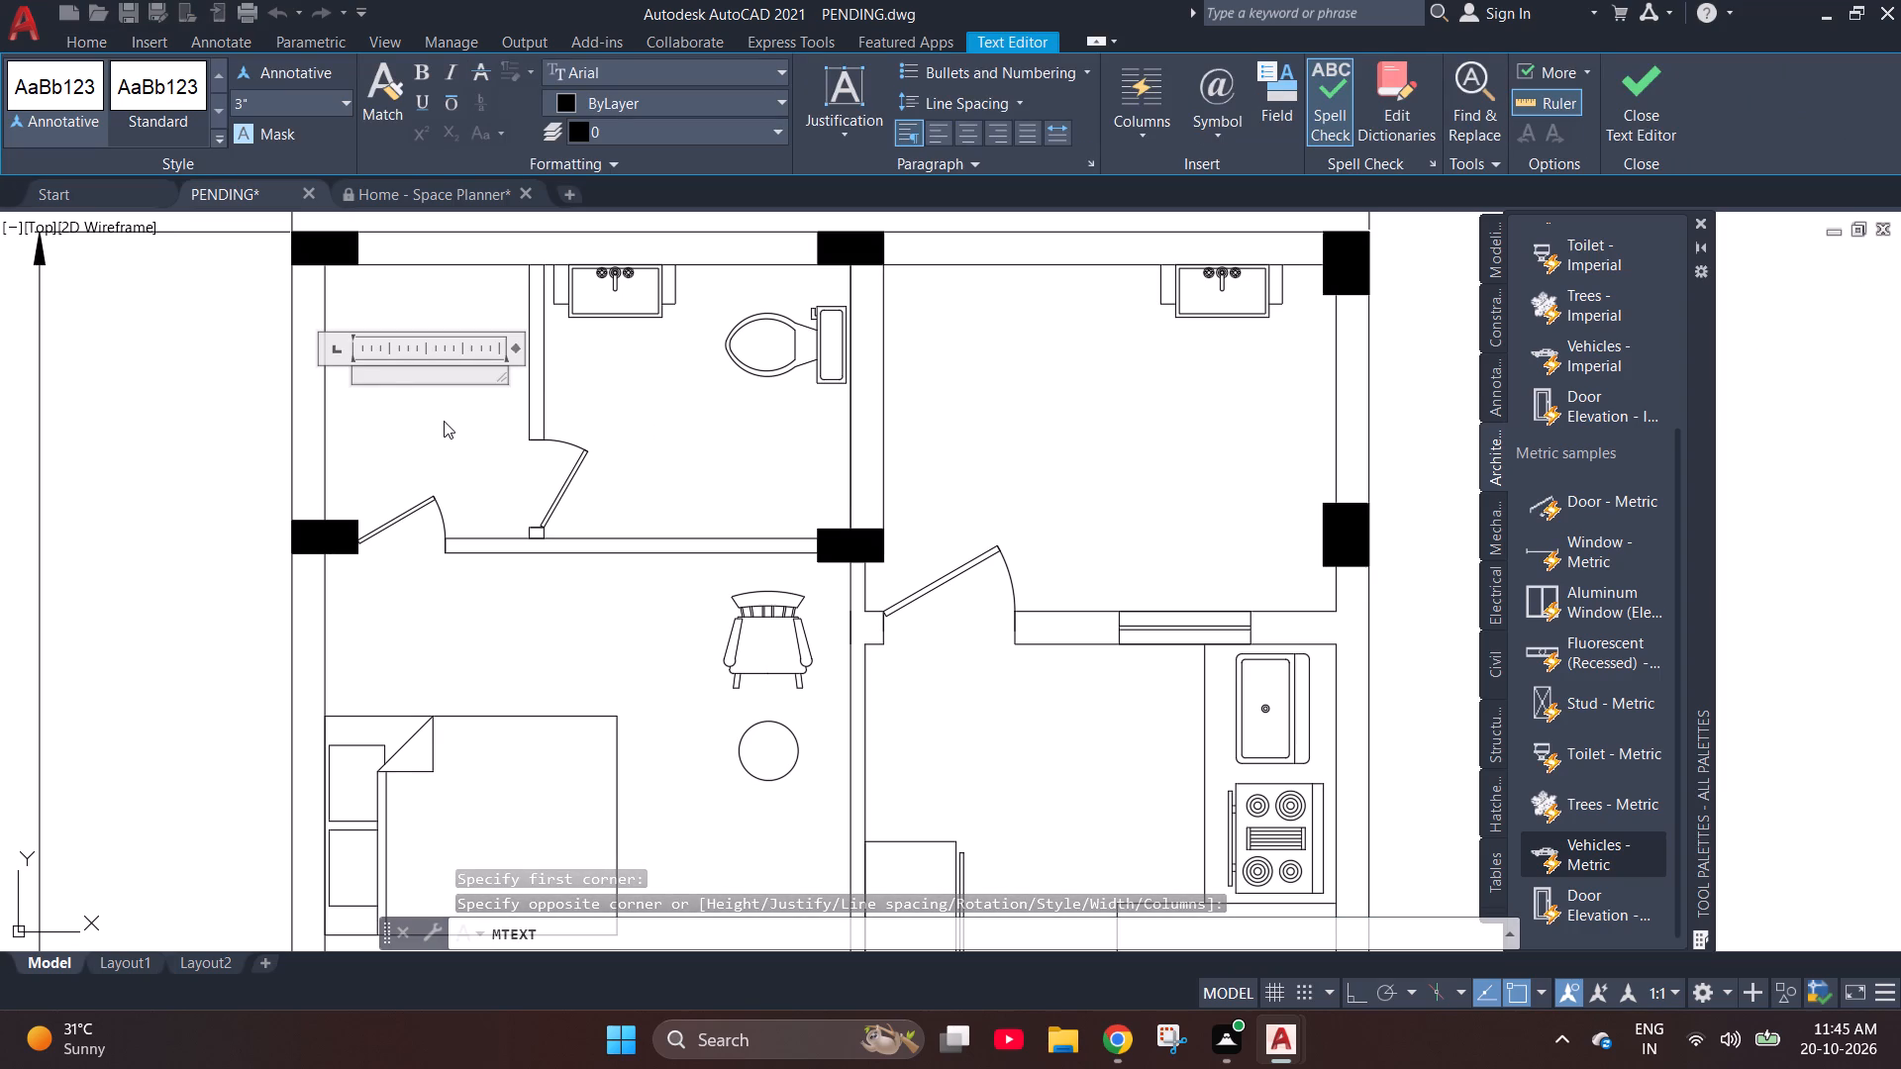
pyautogui.write('DRESSING')
pyautogui.press('space')
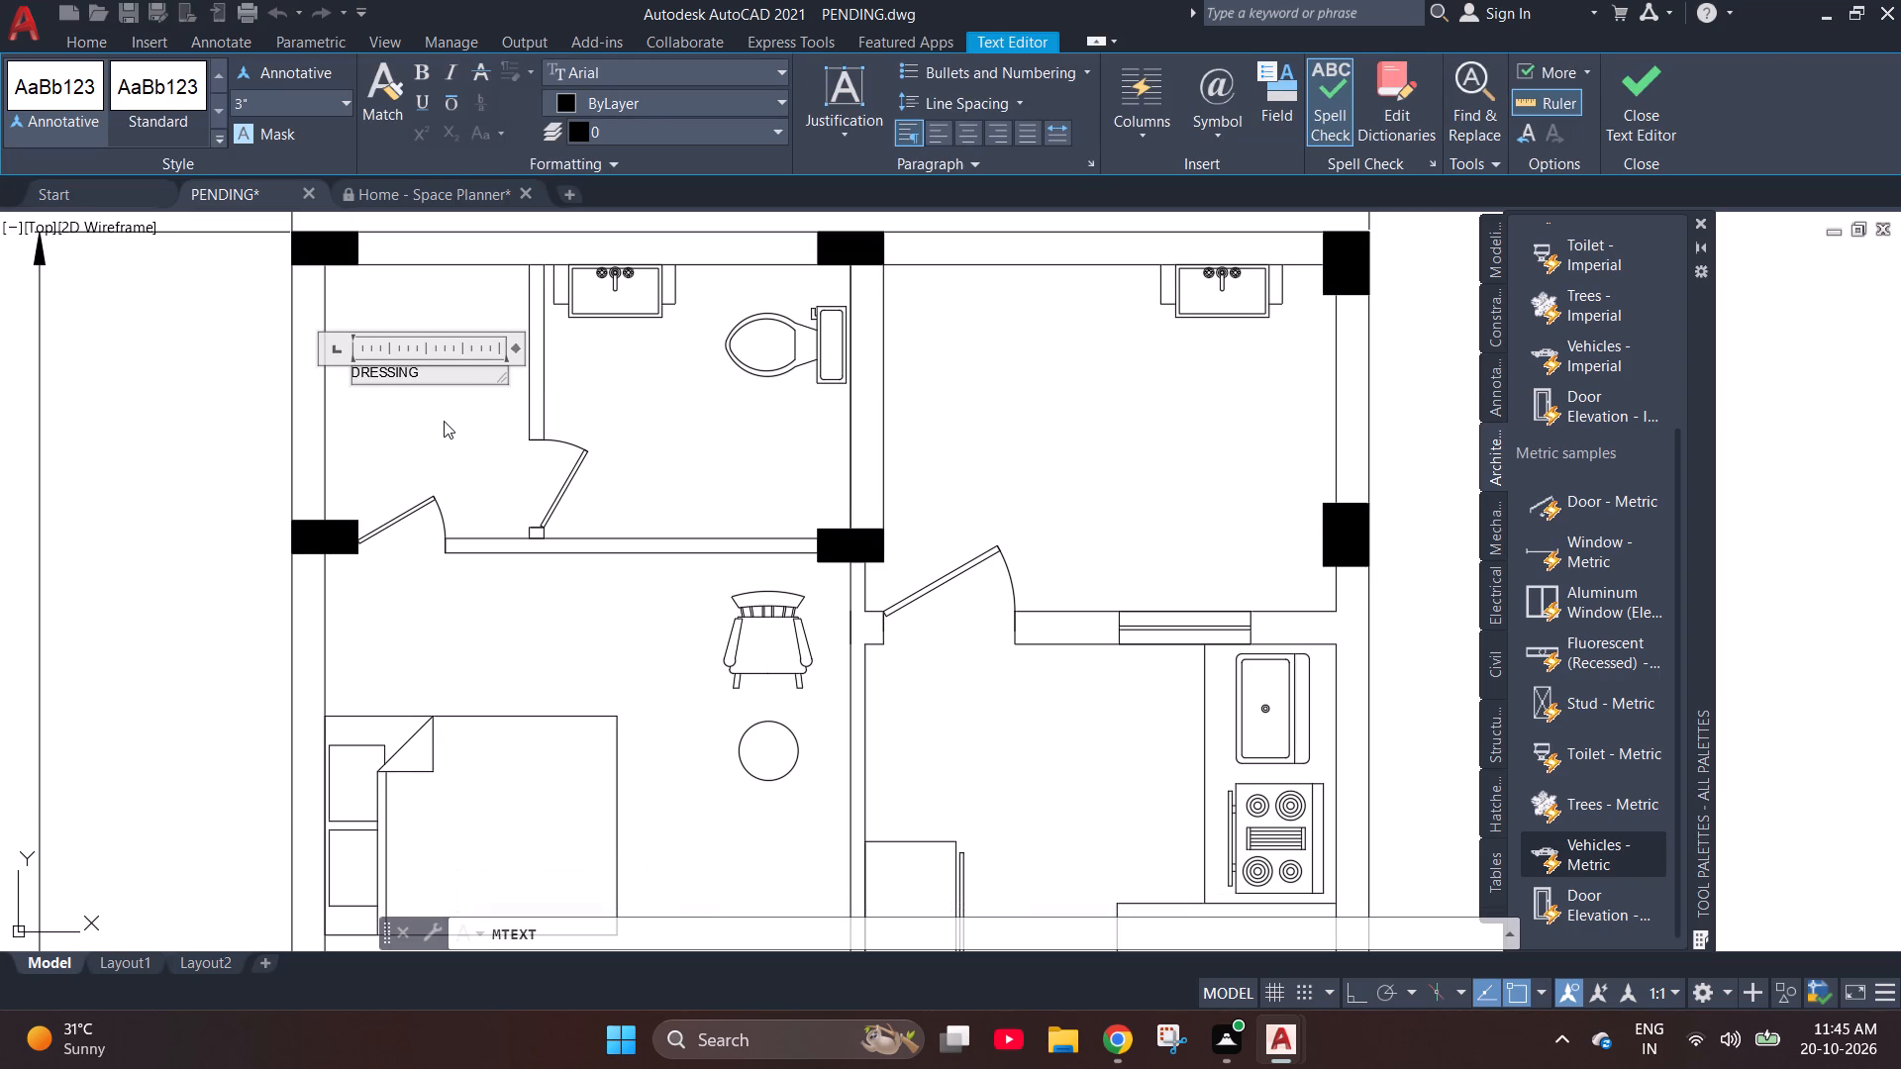
pyautogui.write('RROM')
pyautogui.press('Return')
pyautogui.write('4\'8" X')
pyautogui.press('space')
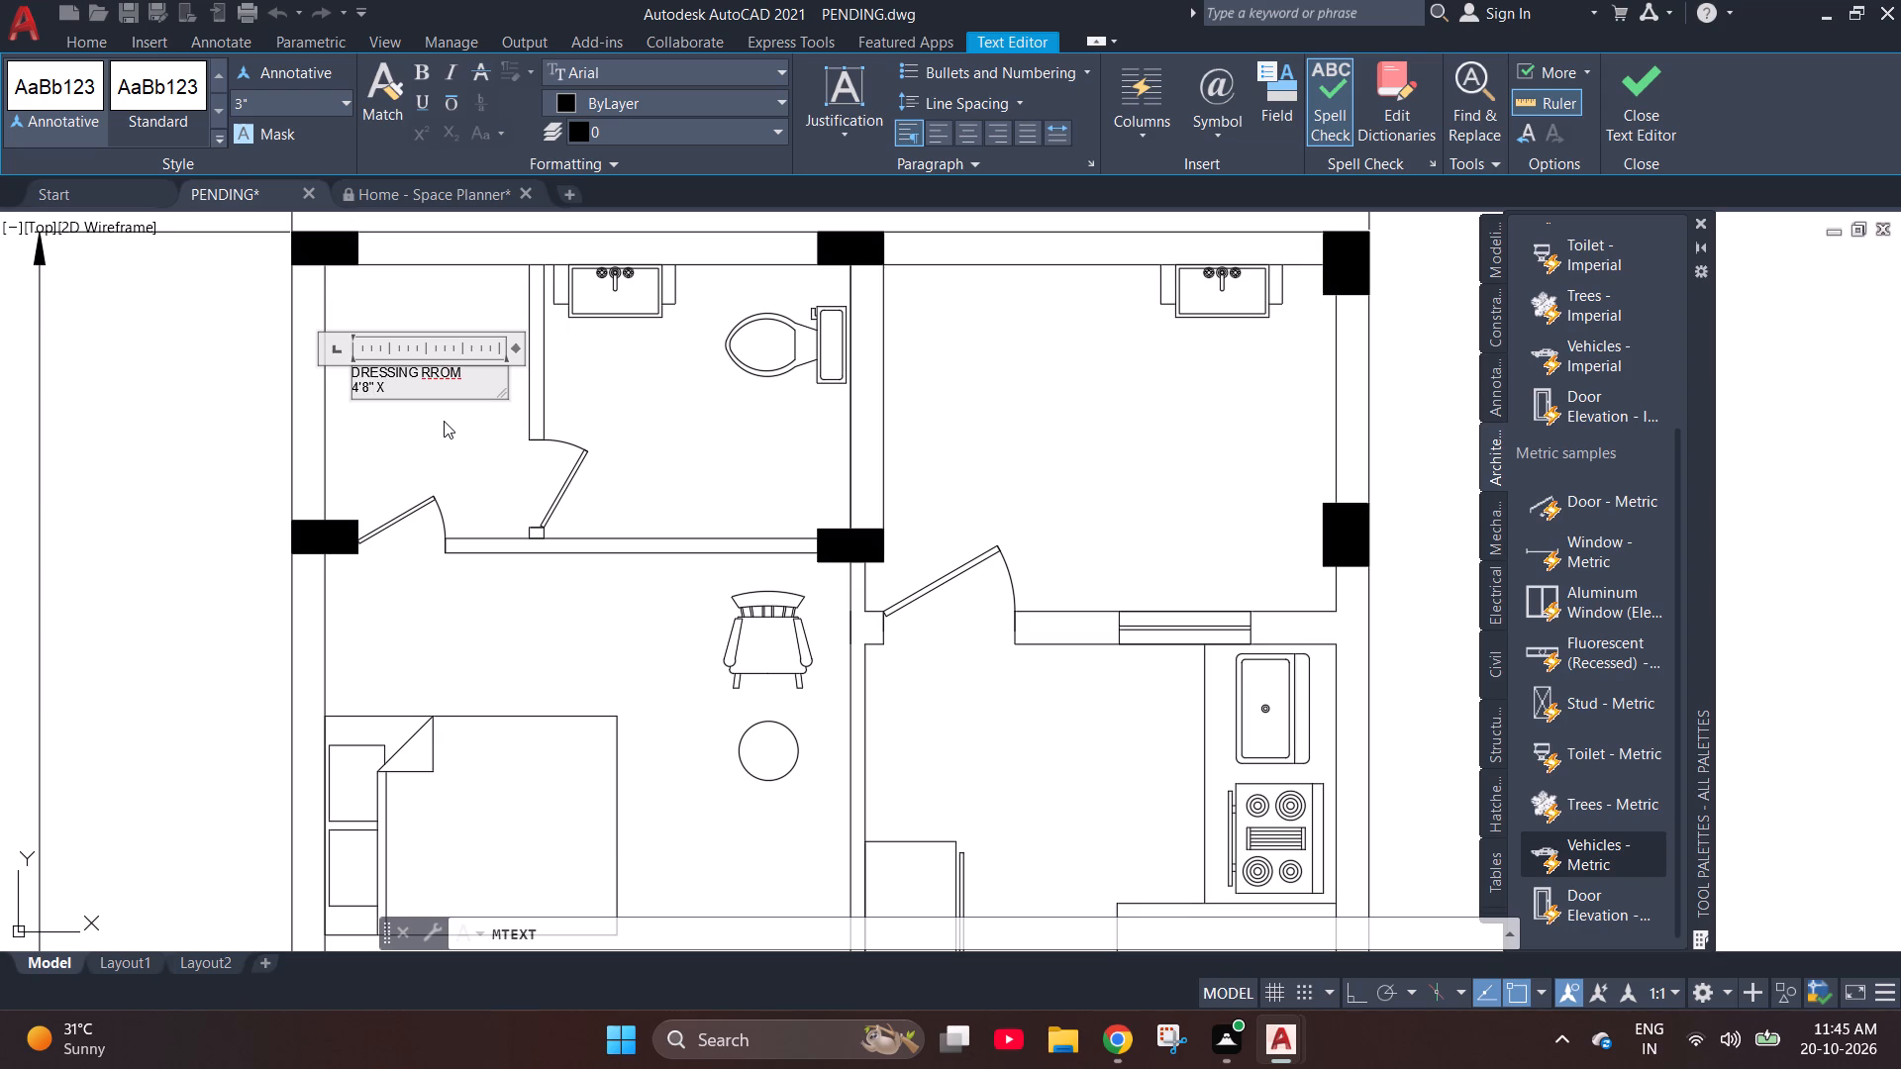
pyautogui.write('6\'3"')
# Make the whole dressing room label bold at 7" text height and widen its text box so the name fits on one line.
pyautogui.hotkey('ctrl', 'a')
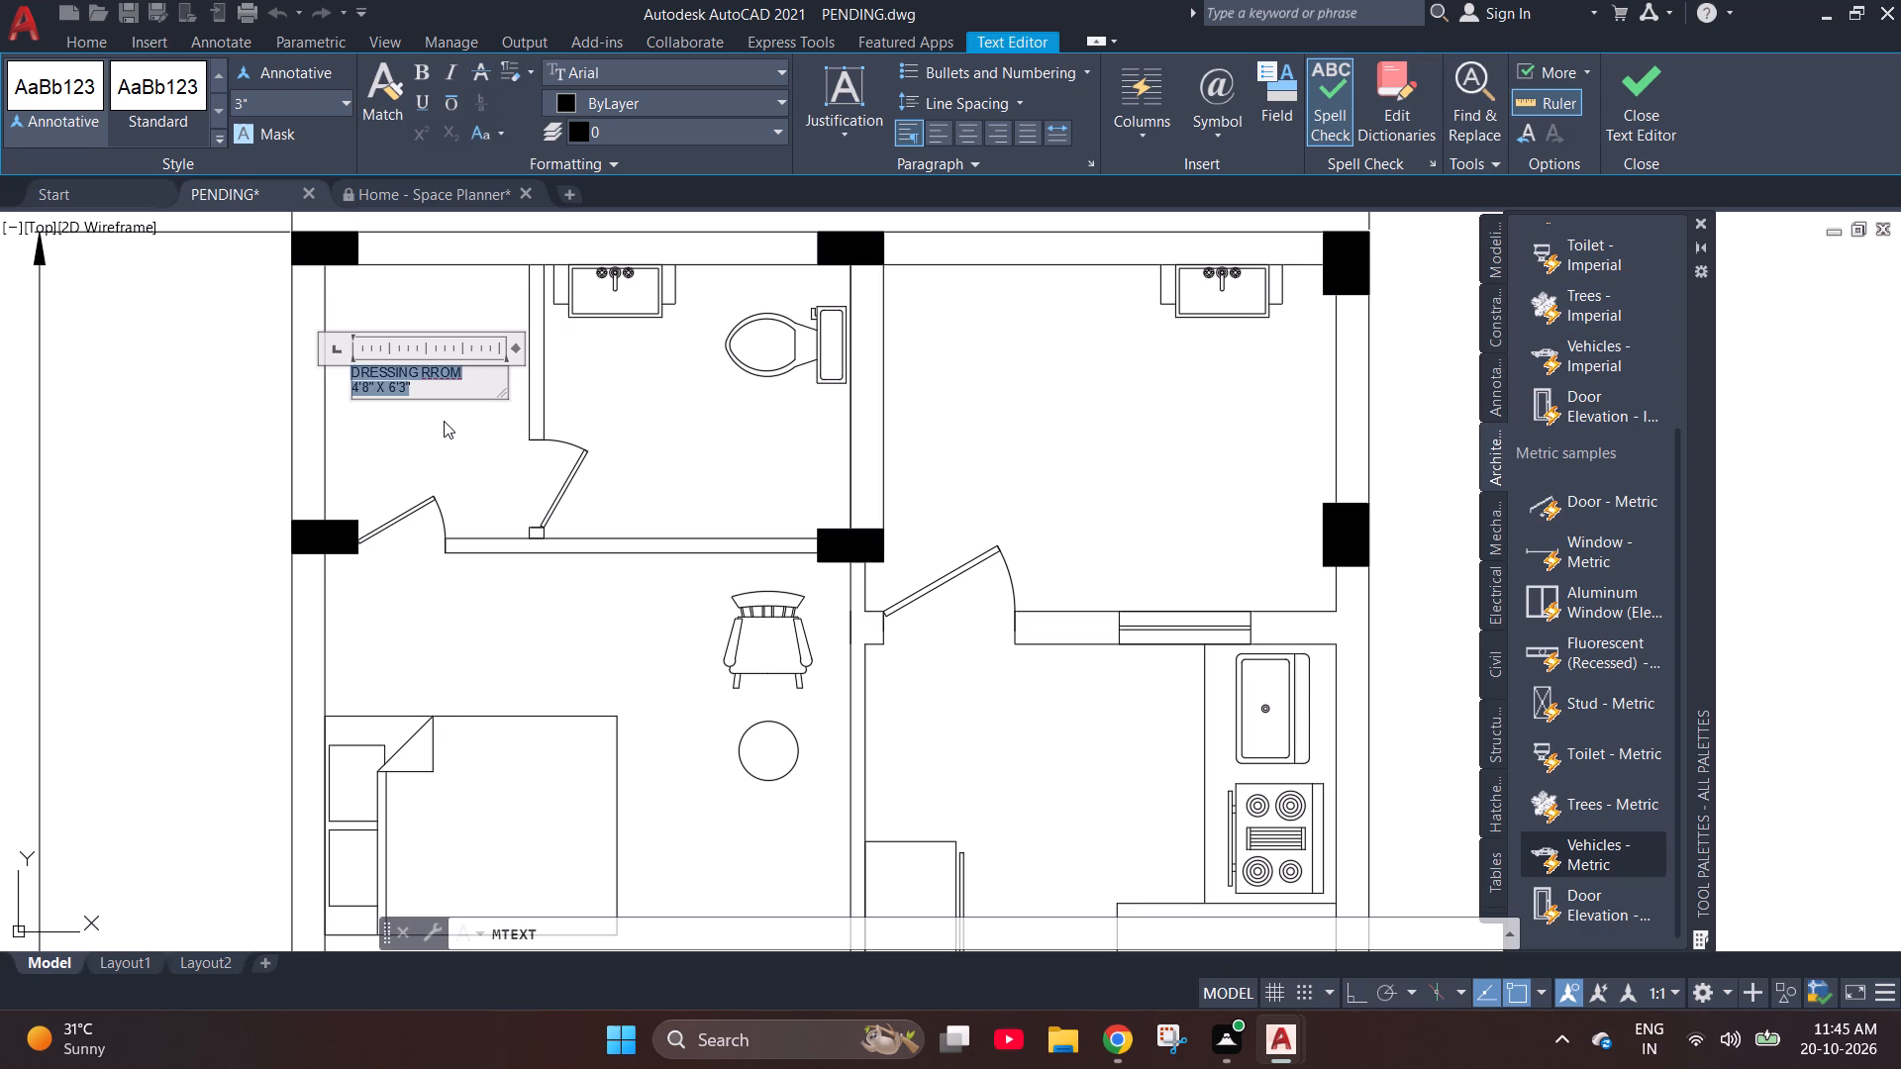
pyautogui.hotkey('ctrl', 'b')
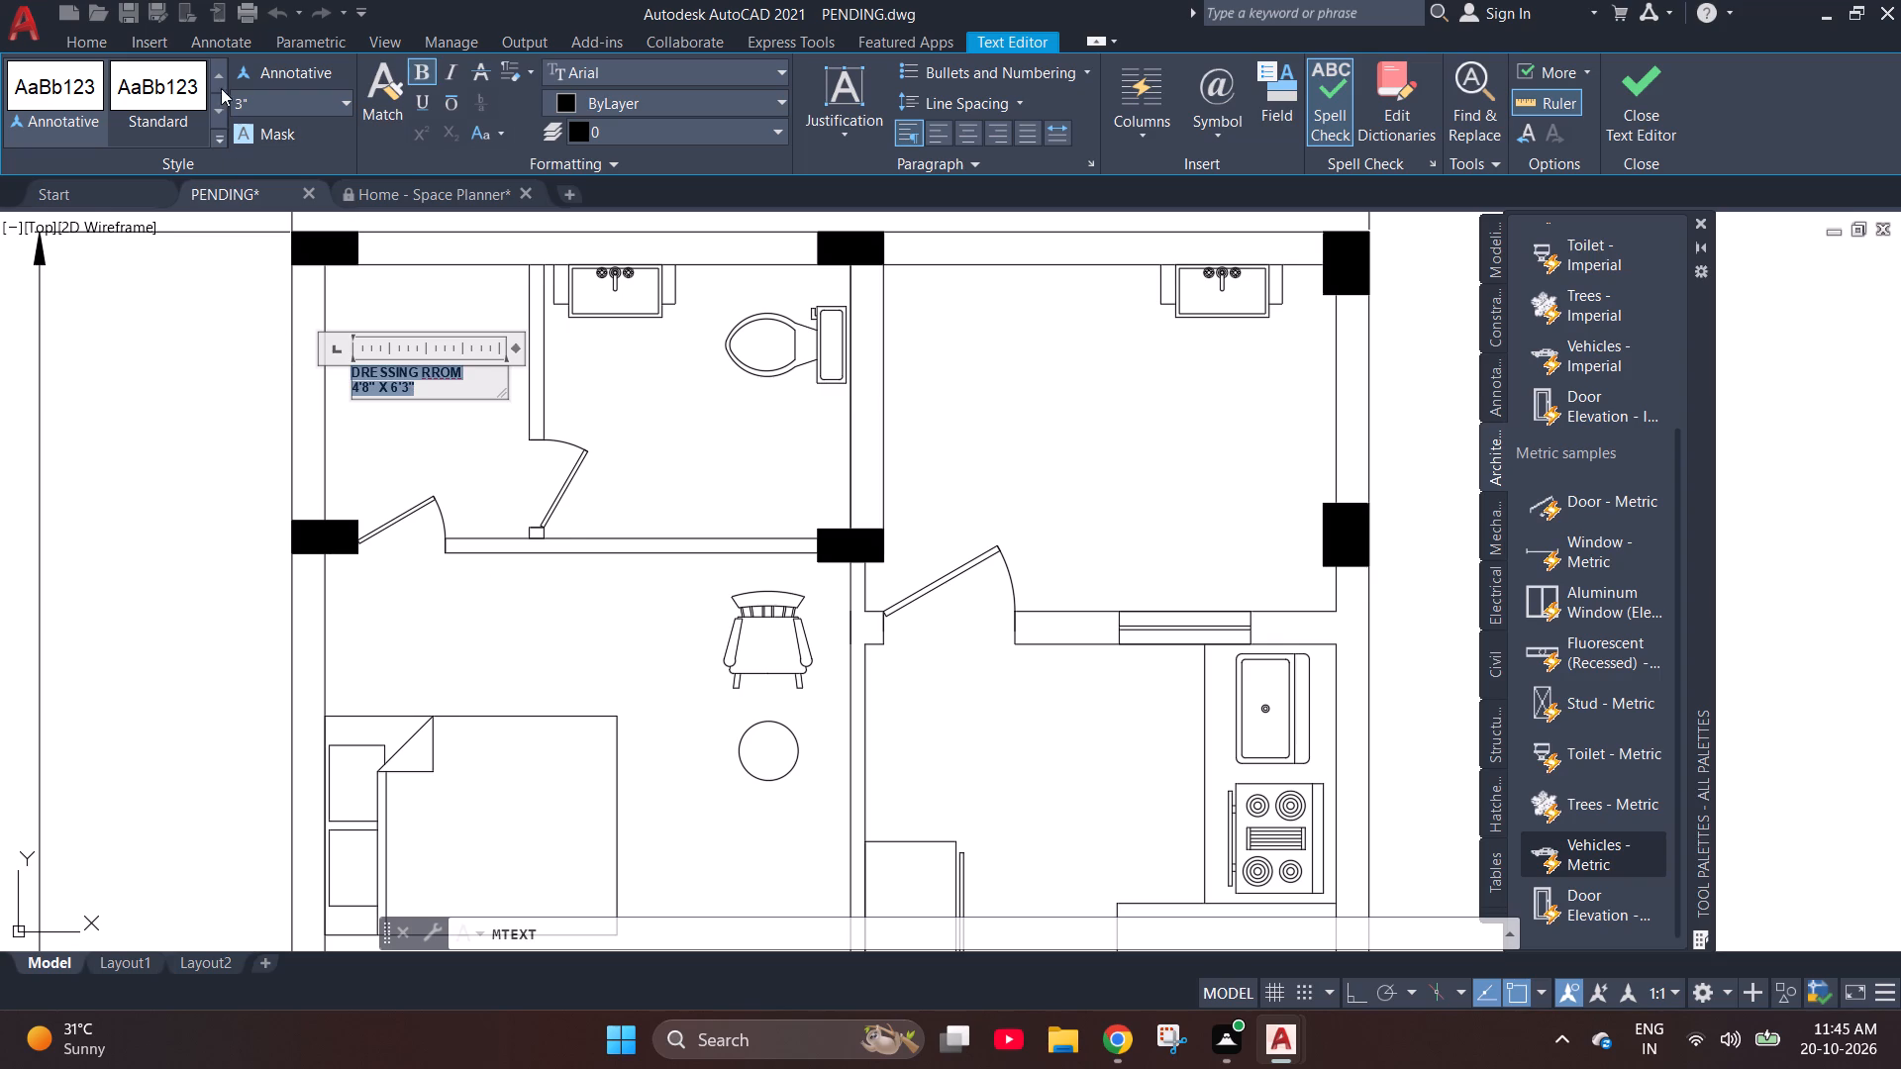
pyautogui.click(304, 104)
pyautogui.write('7"')
pyautogui.press('Return')
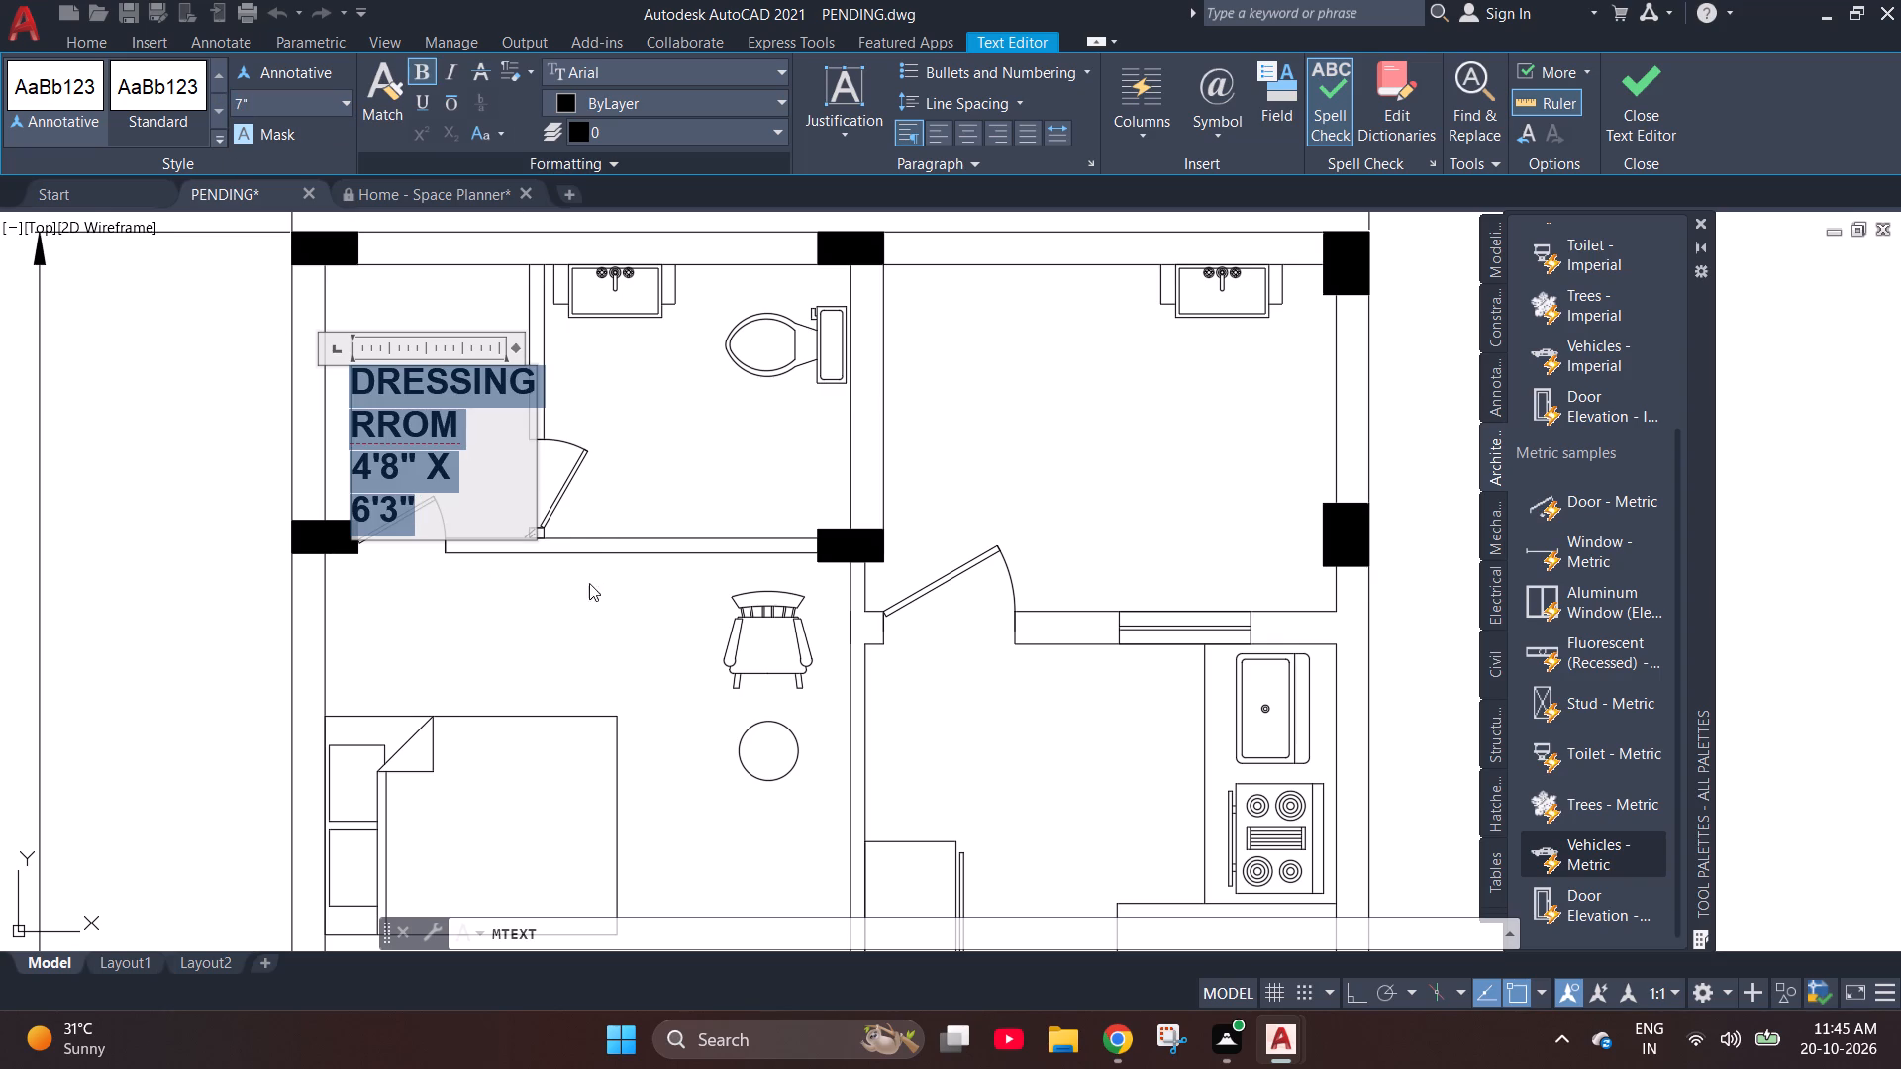
pyautogui.moveTo(535, 534); pyautogui.dragTo(613, 586)
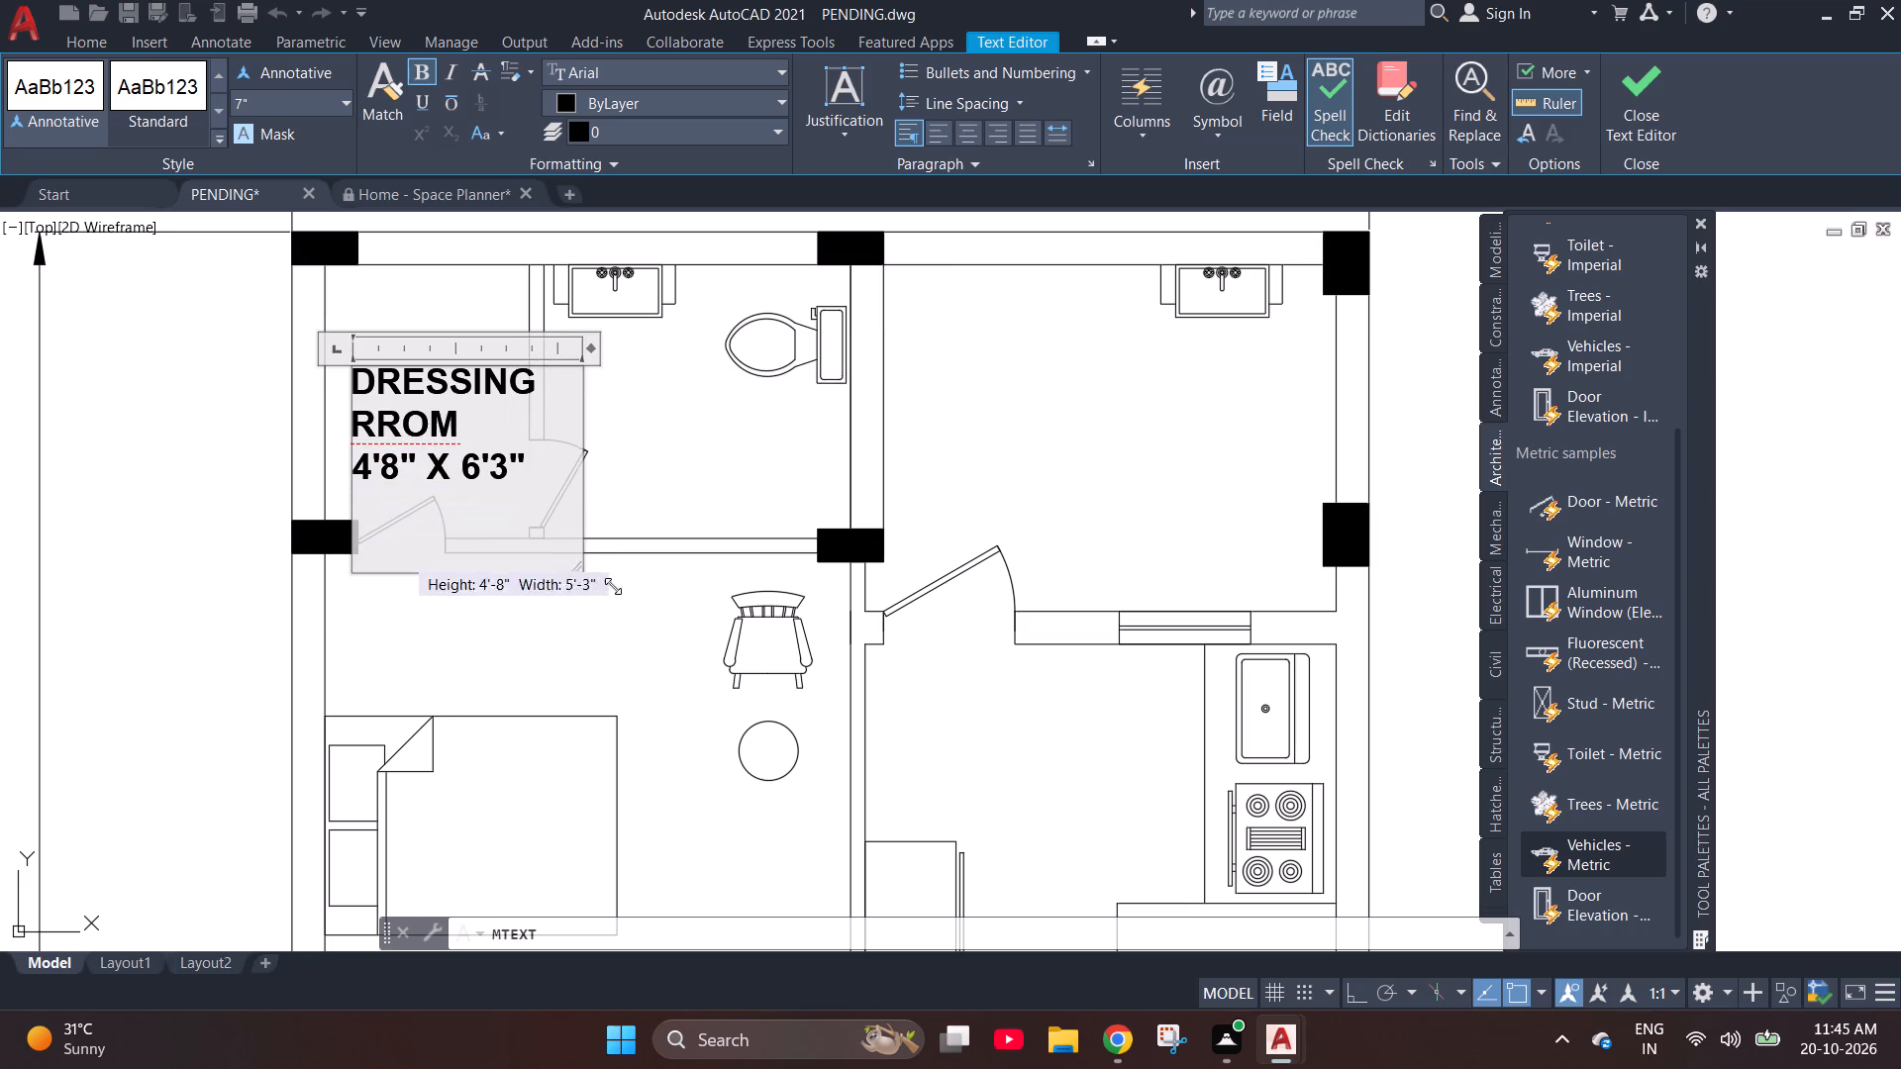
pyautogui.moveTo(613, 586); pyautogui.dragTo(687, 580)
# Correct the misspelled RROM in the label so its first line reads DRESSING ROOM.
pyautogui.click(583, 377)
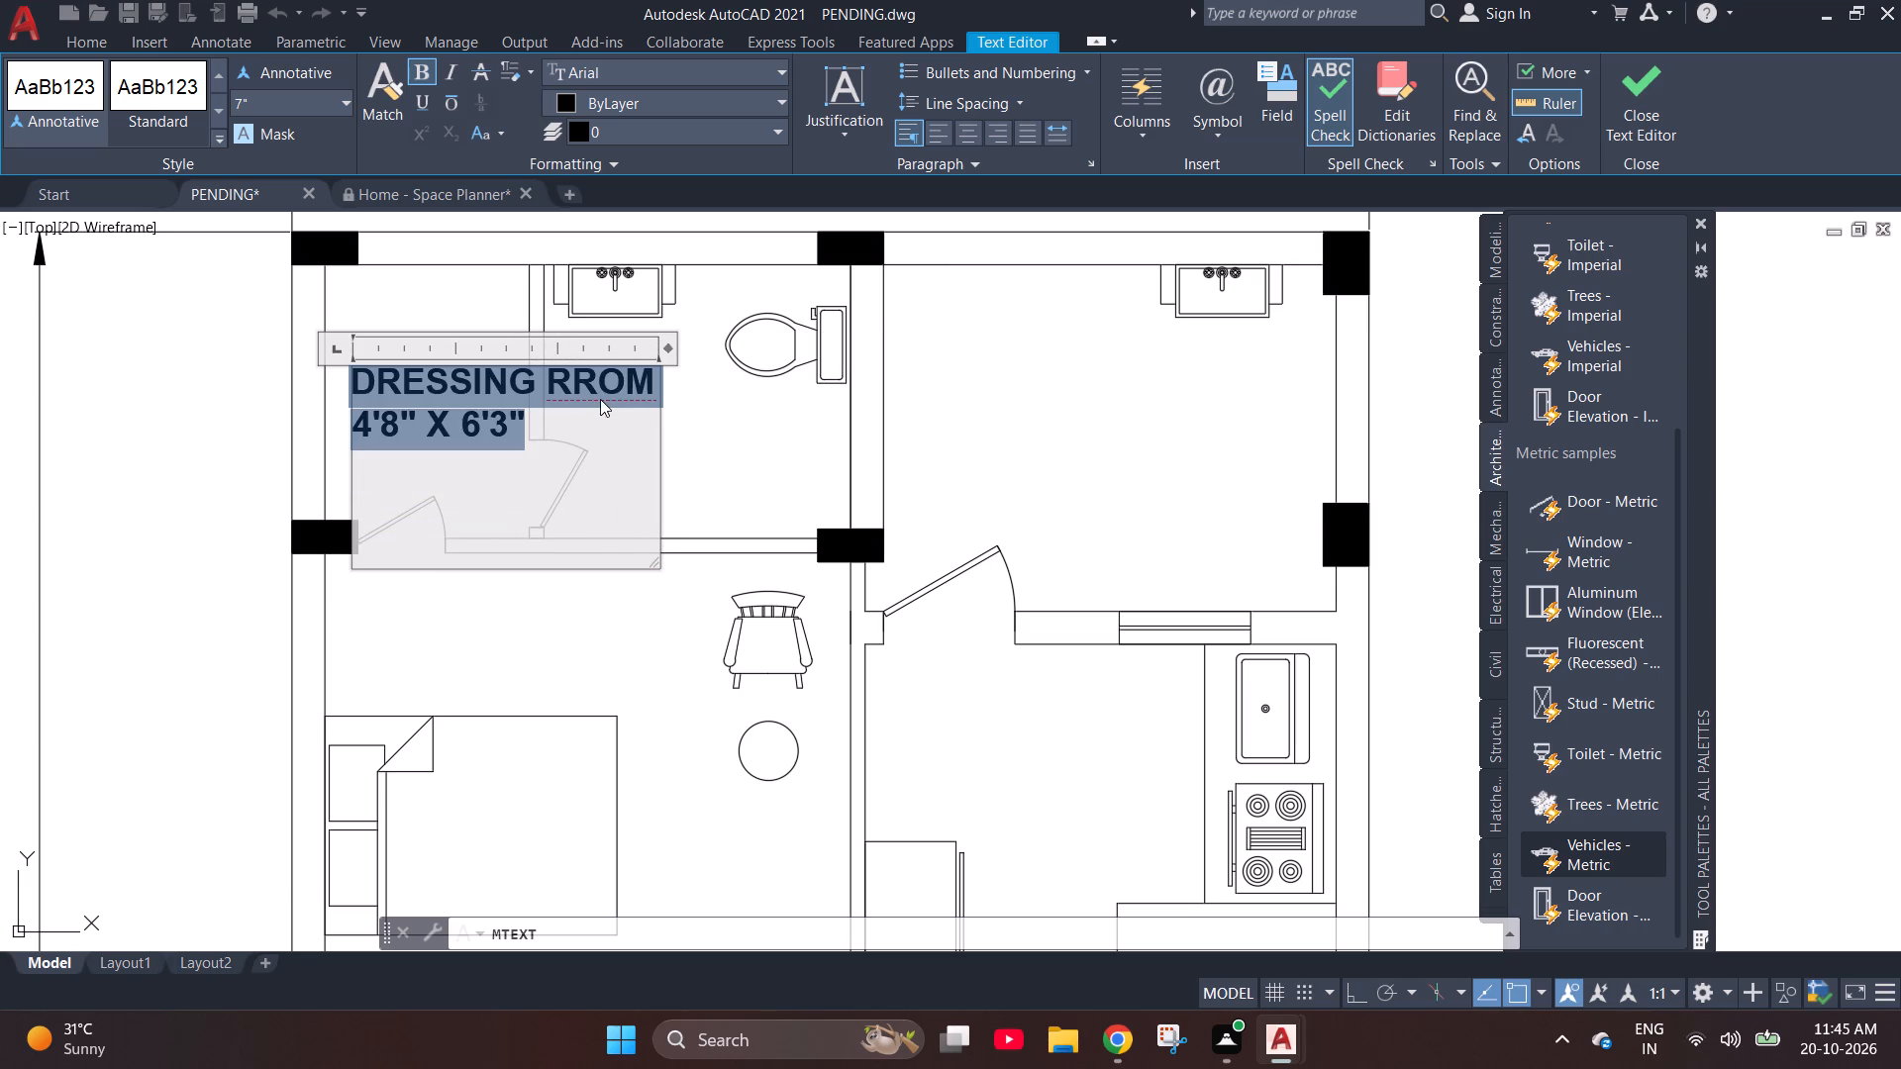
pyautogui.click(596, 386)
pyautogui.press('BackSpace')
pyautogui.press('o')
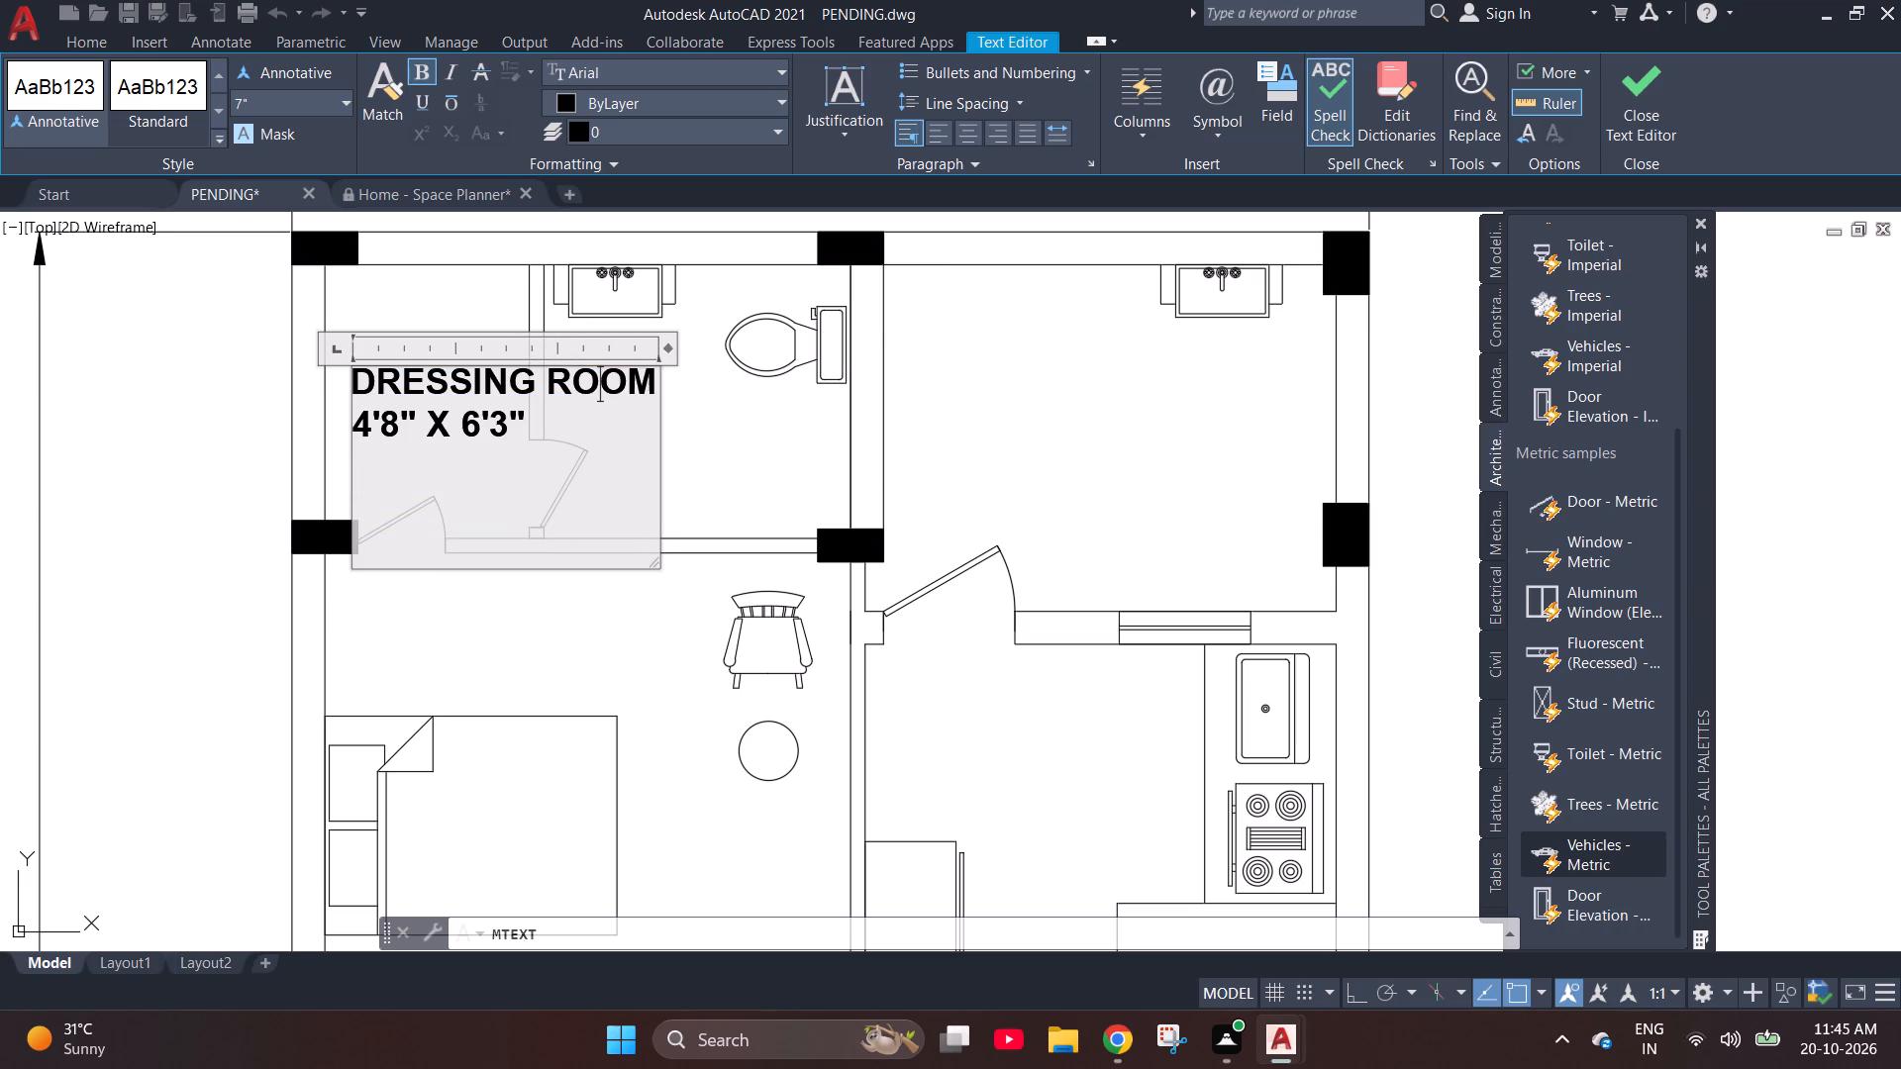
pyautogui.hotkey('ctrl', 'a')
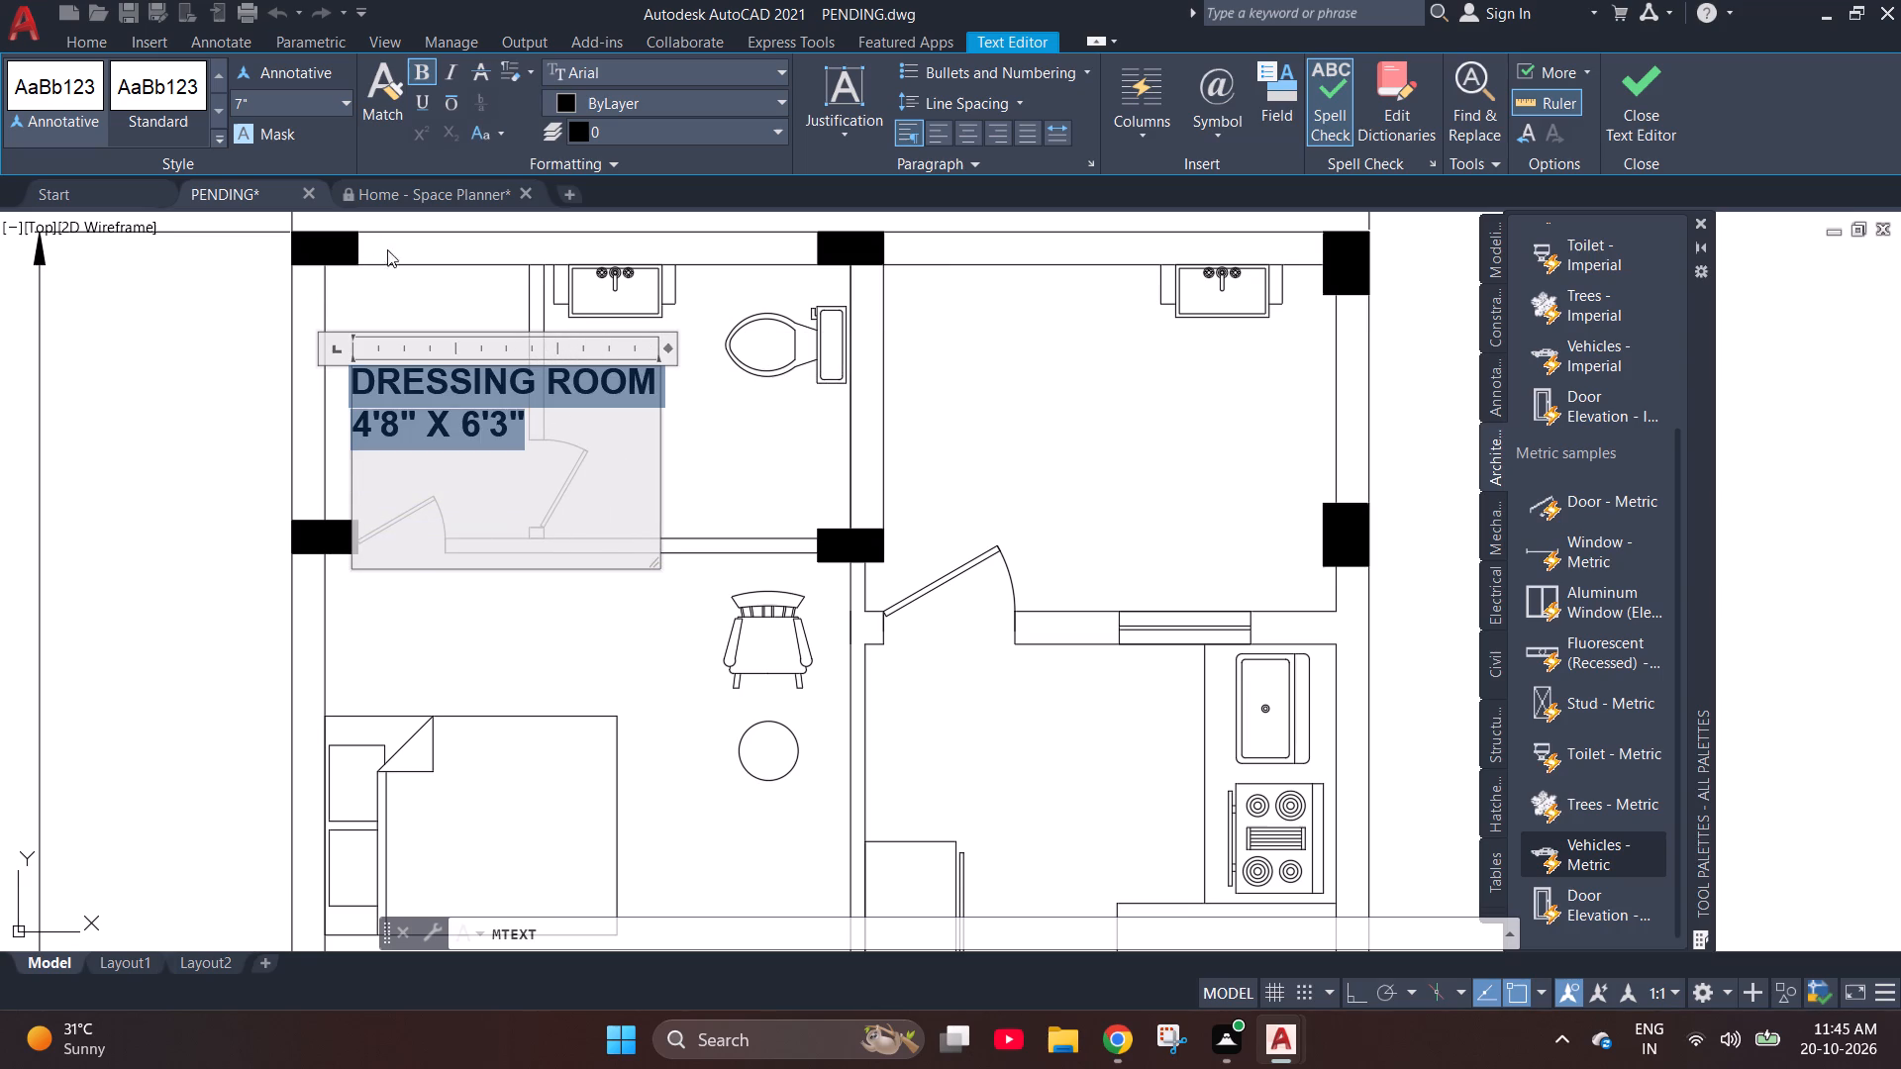
pyautogui.click(405, 290)
# Set the text height of the whole dressing room label to 4".
pyautogui.tripleClick(401, 413)
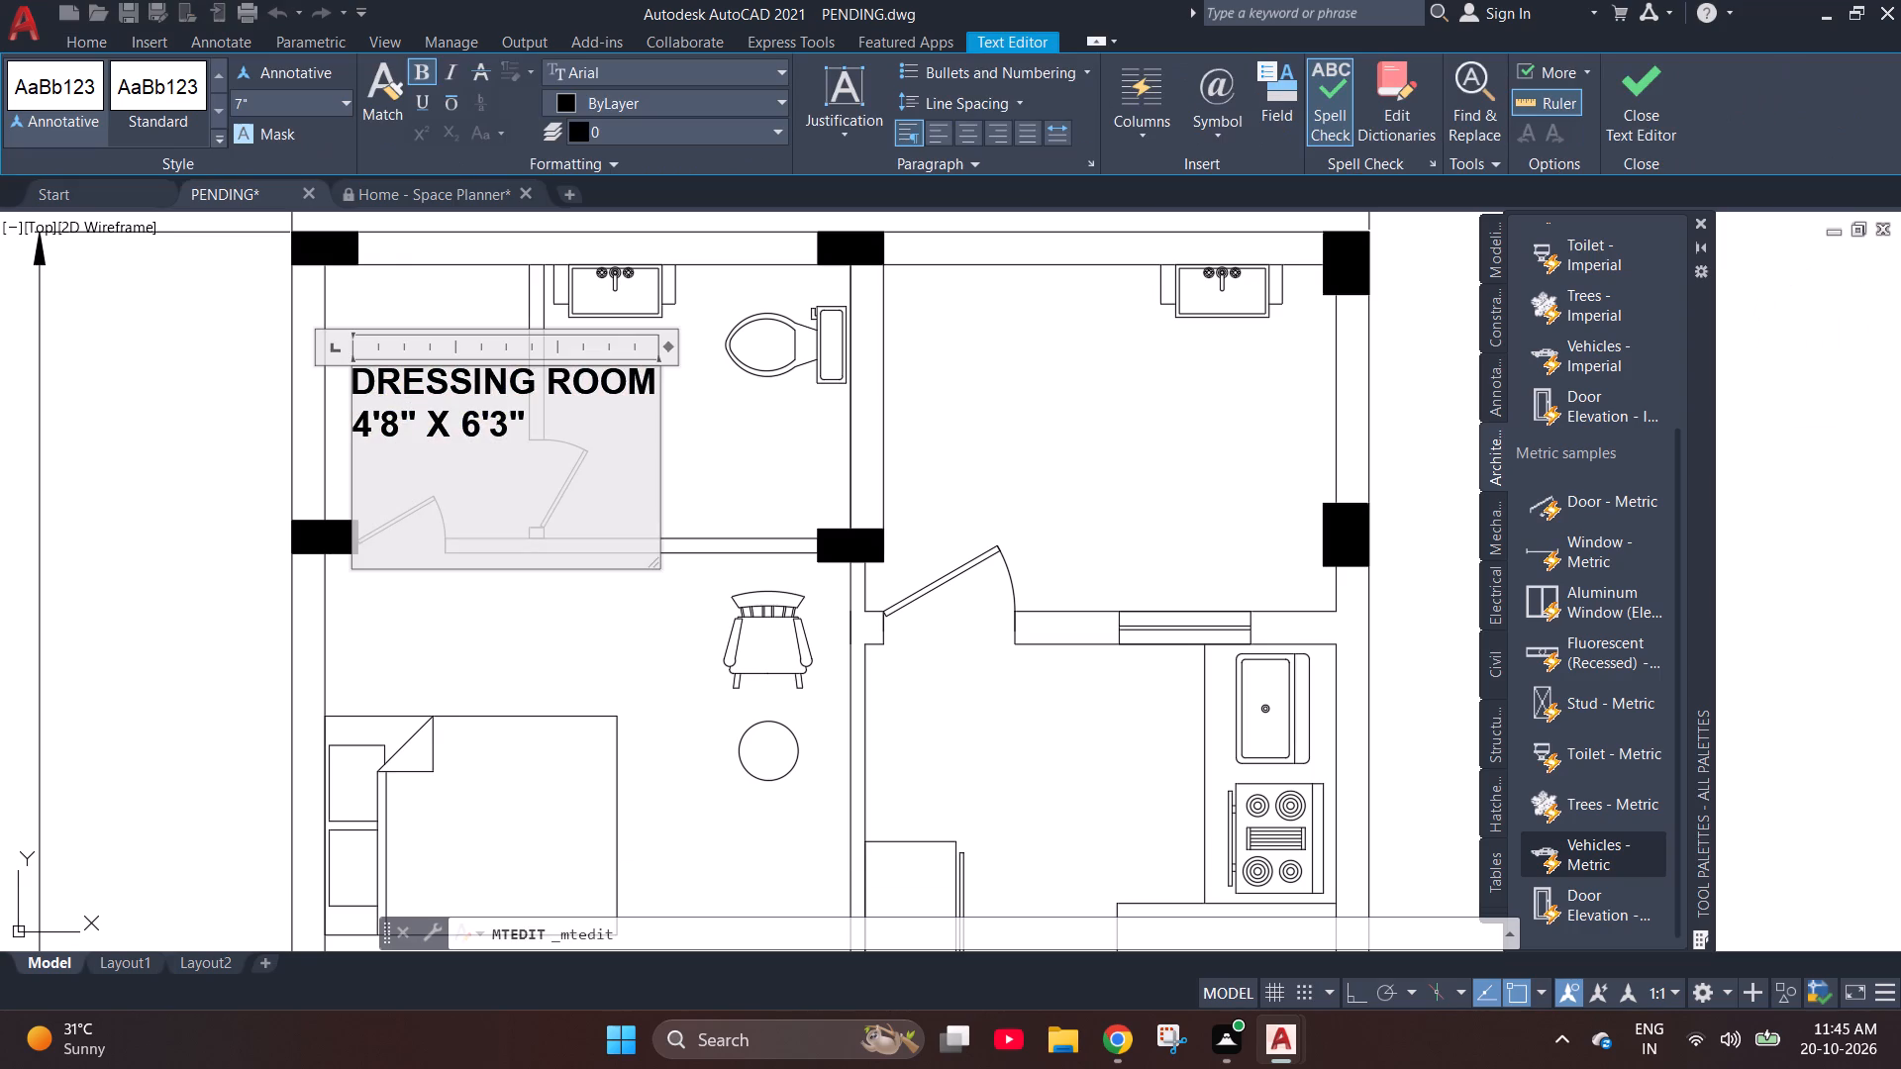
pyautogui.hotkey('ctrl', 'a')
pyautogui.click(277, 106)
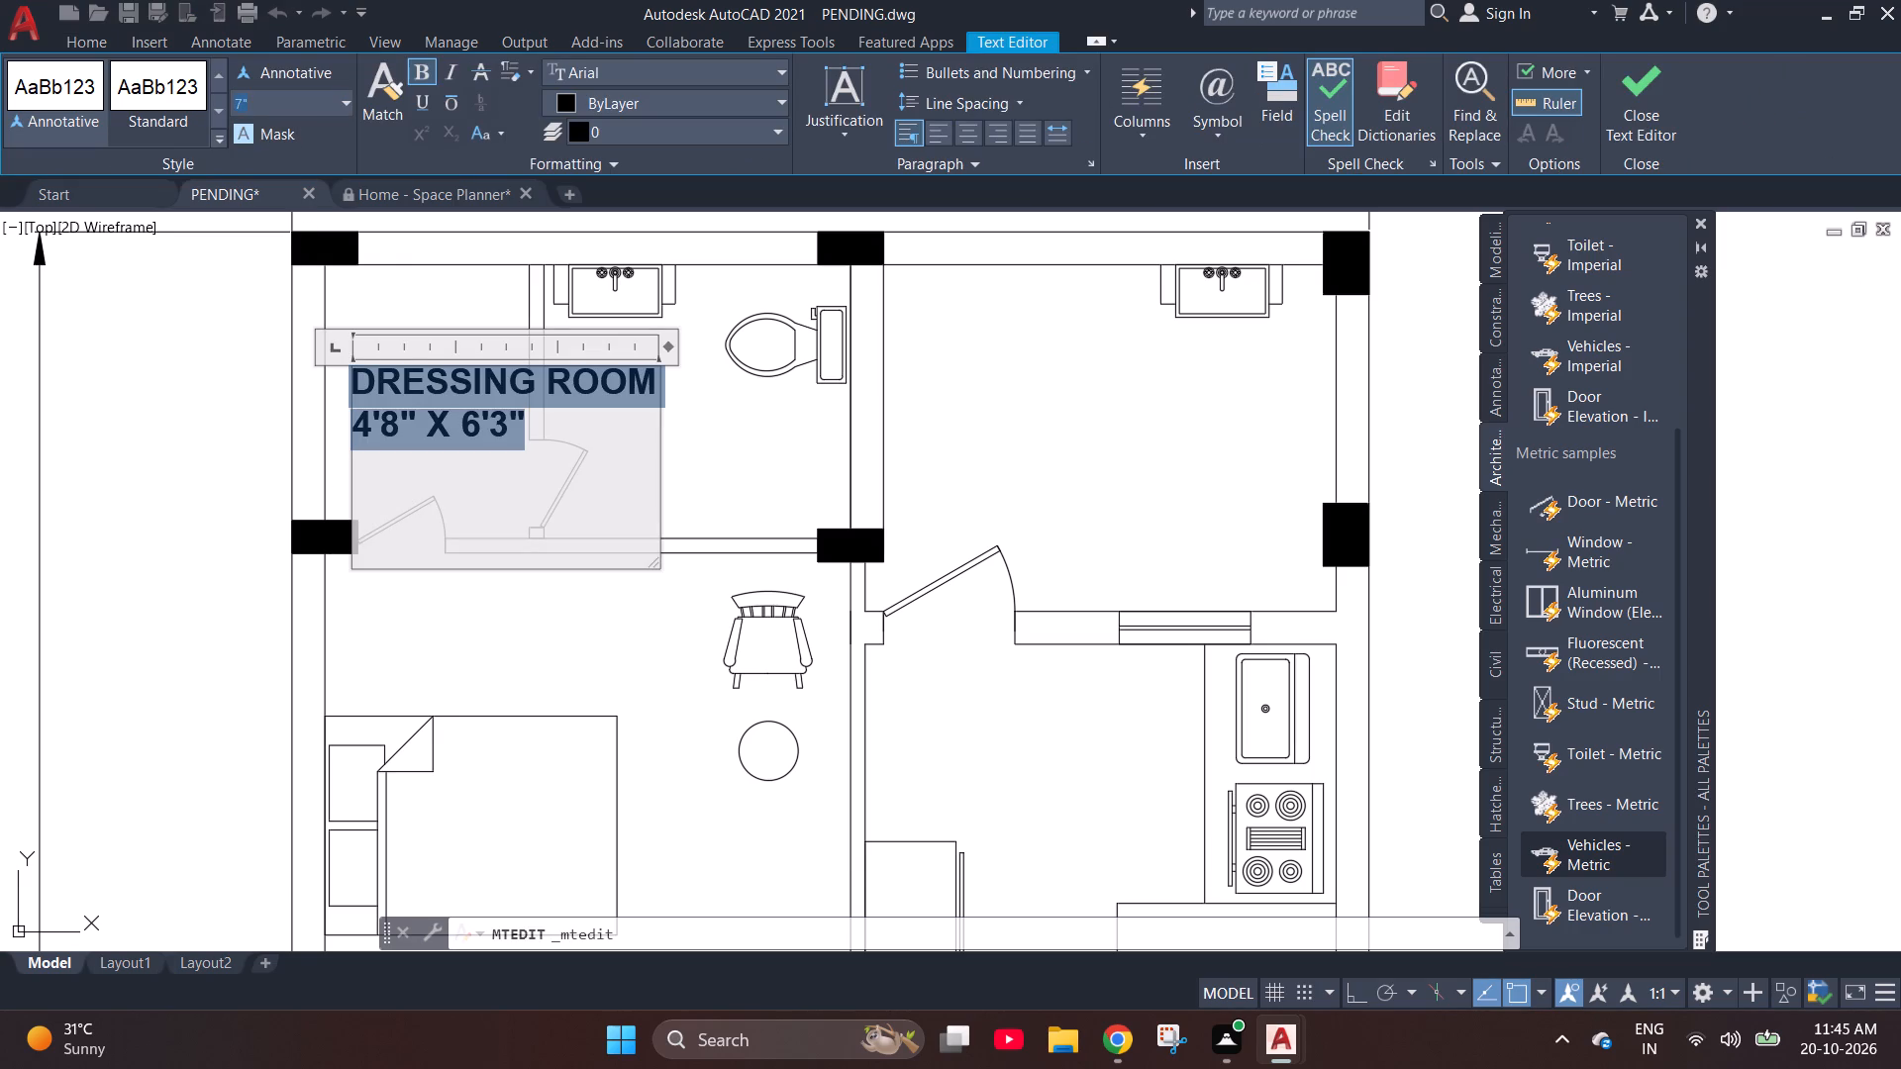
pyautogui.write('4"')
pyautogui.press('Return')
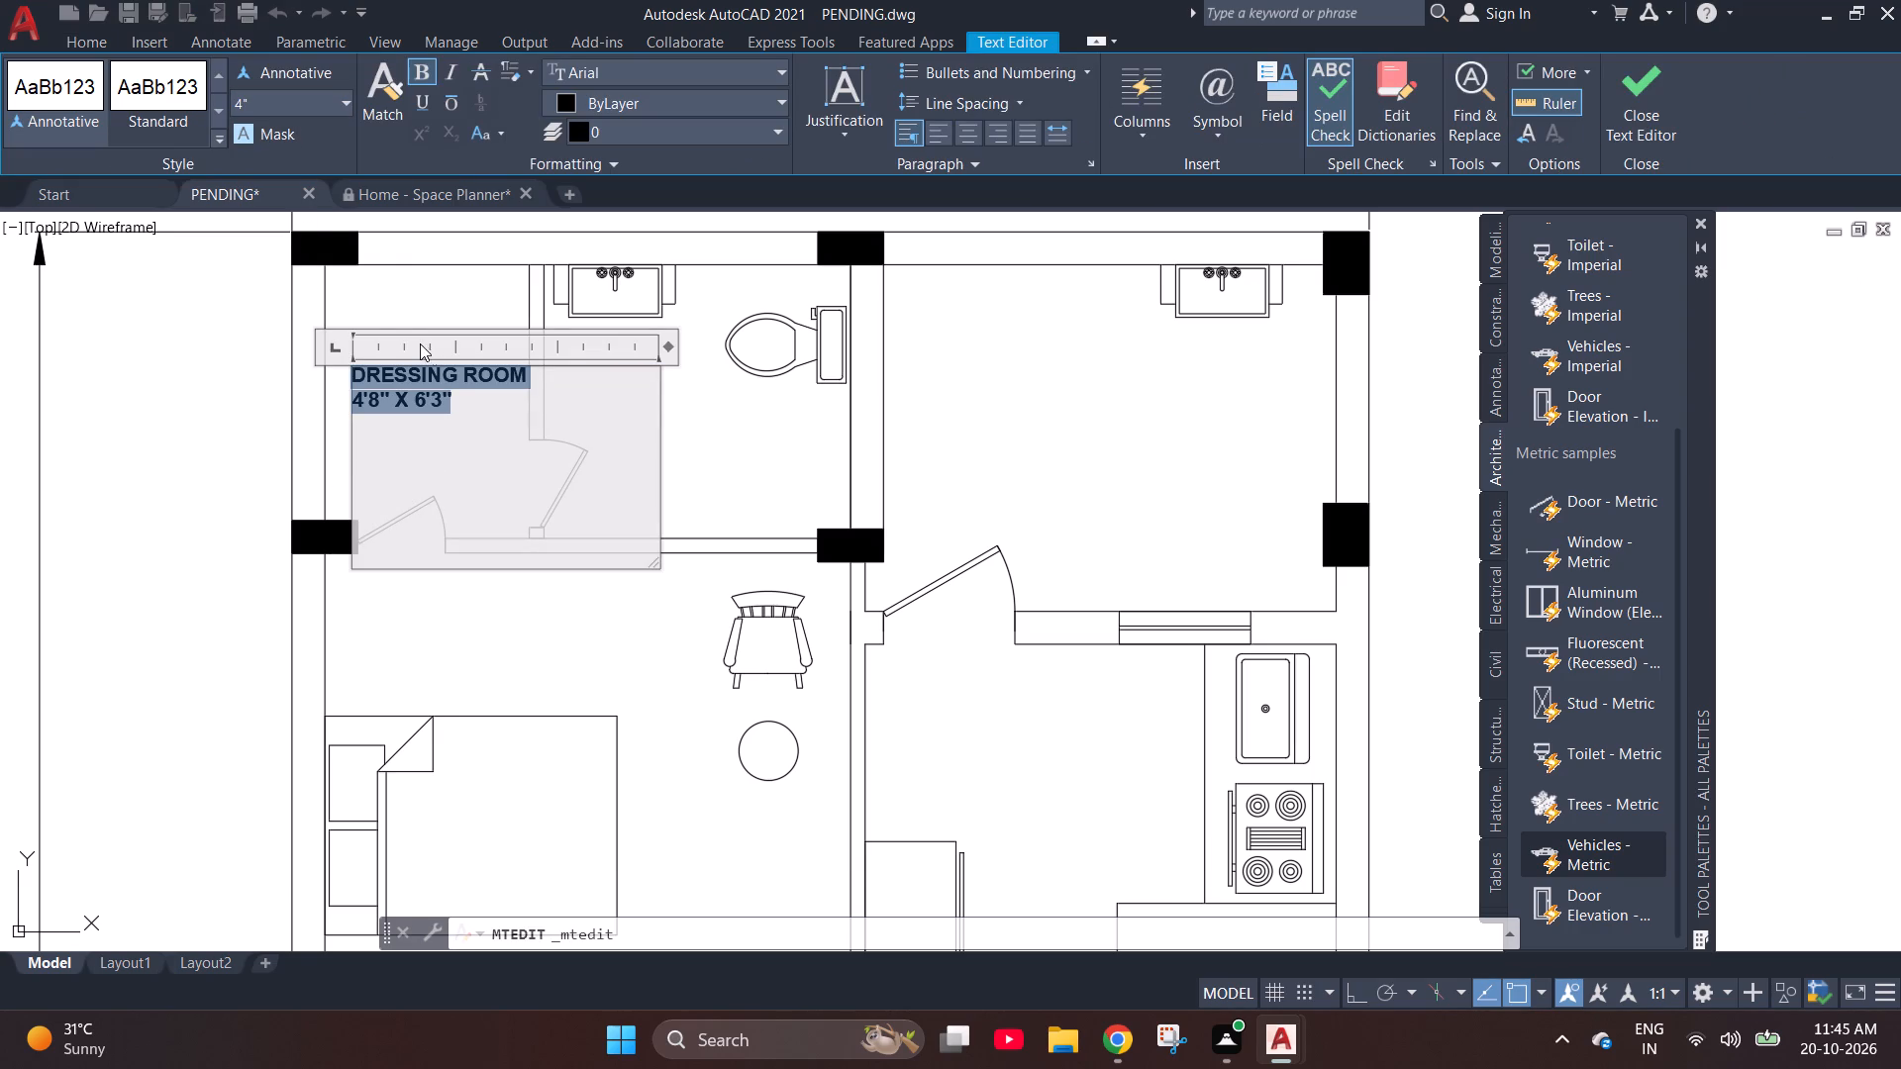
pyautogui.click(407, 296)
# Copy the dressing room label into the toilet room and rewrite the copy as BATHROOM with 7' X 6'3" below.
pyautogui.click(371, 376)
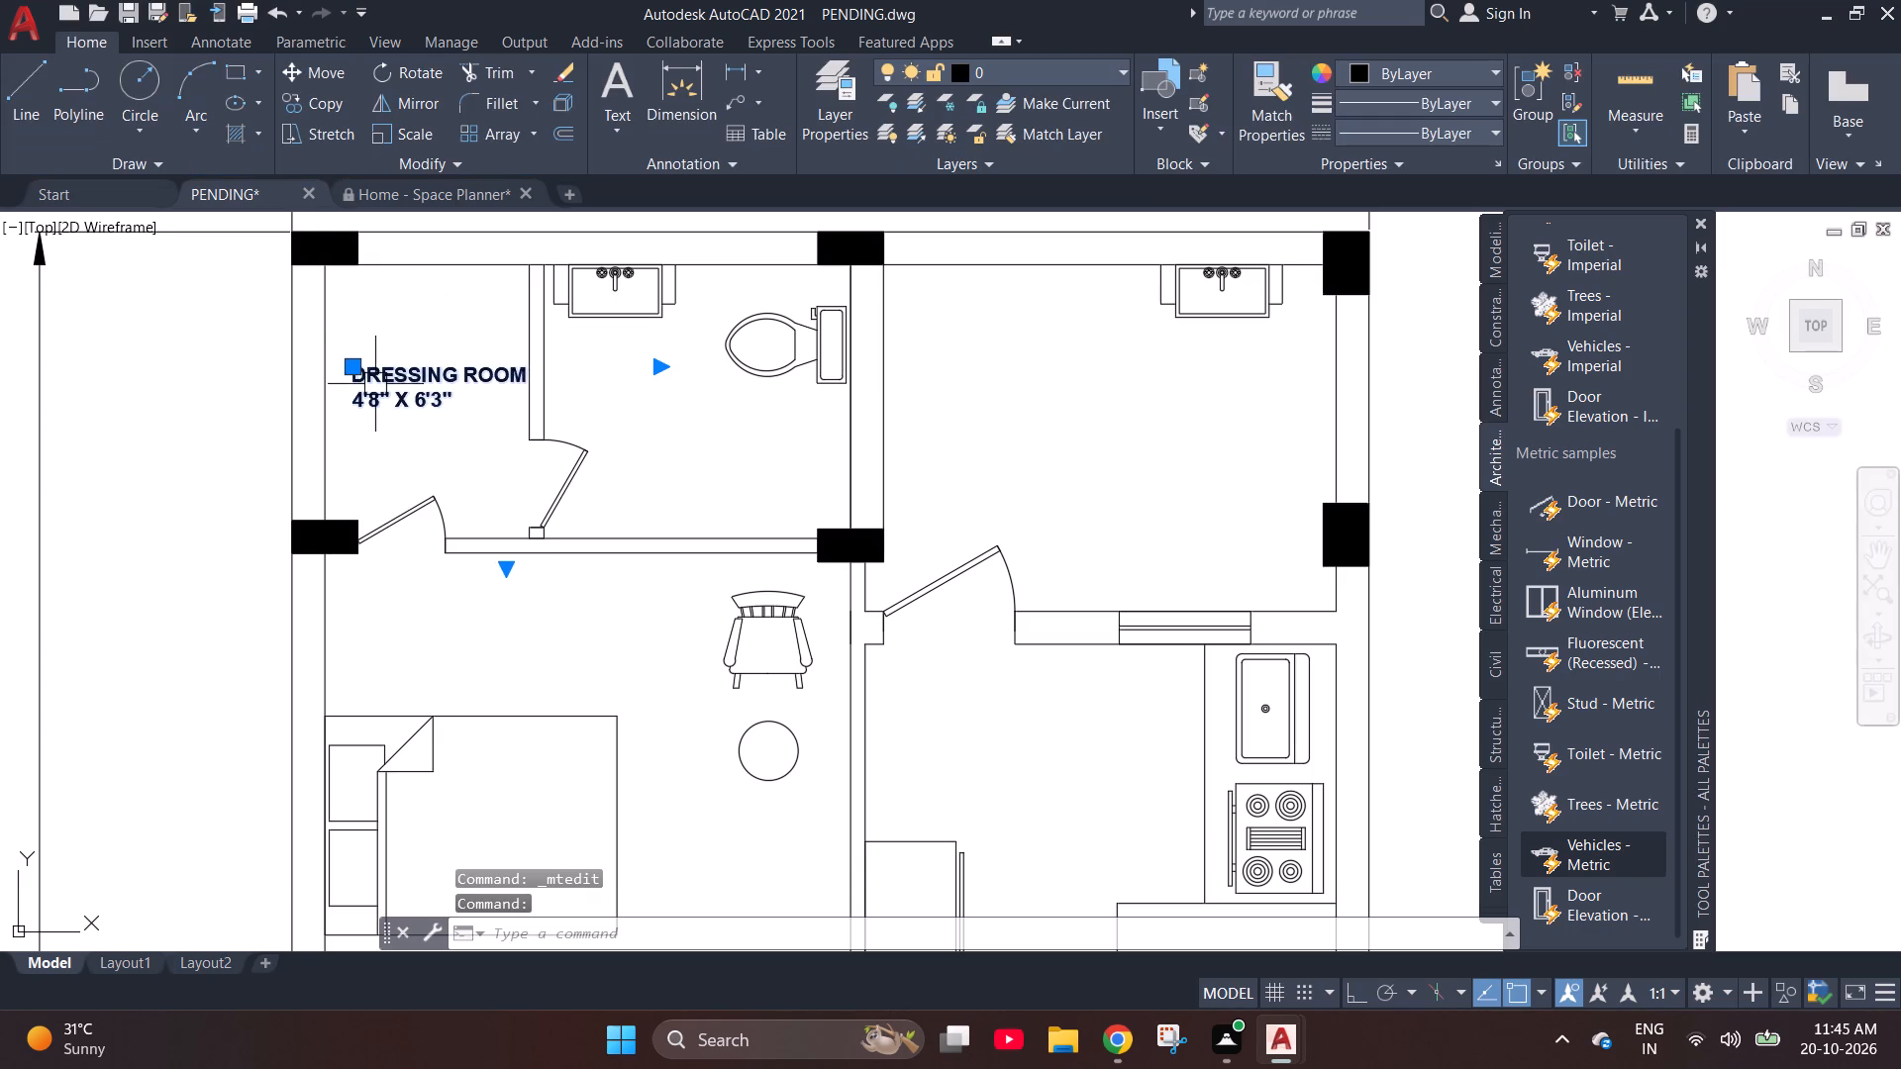
pyautogui.hotkey('ctrl', 'c')
pyautogui.hotkey('ctrl', 'v')
pyautogui.click(608, 433)
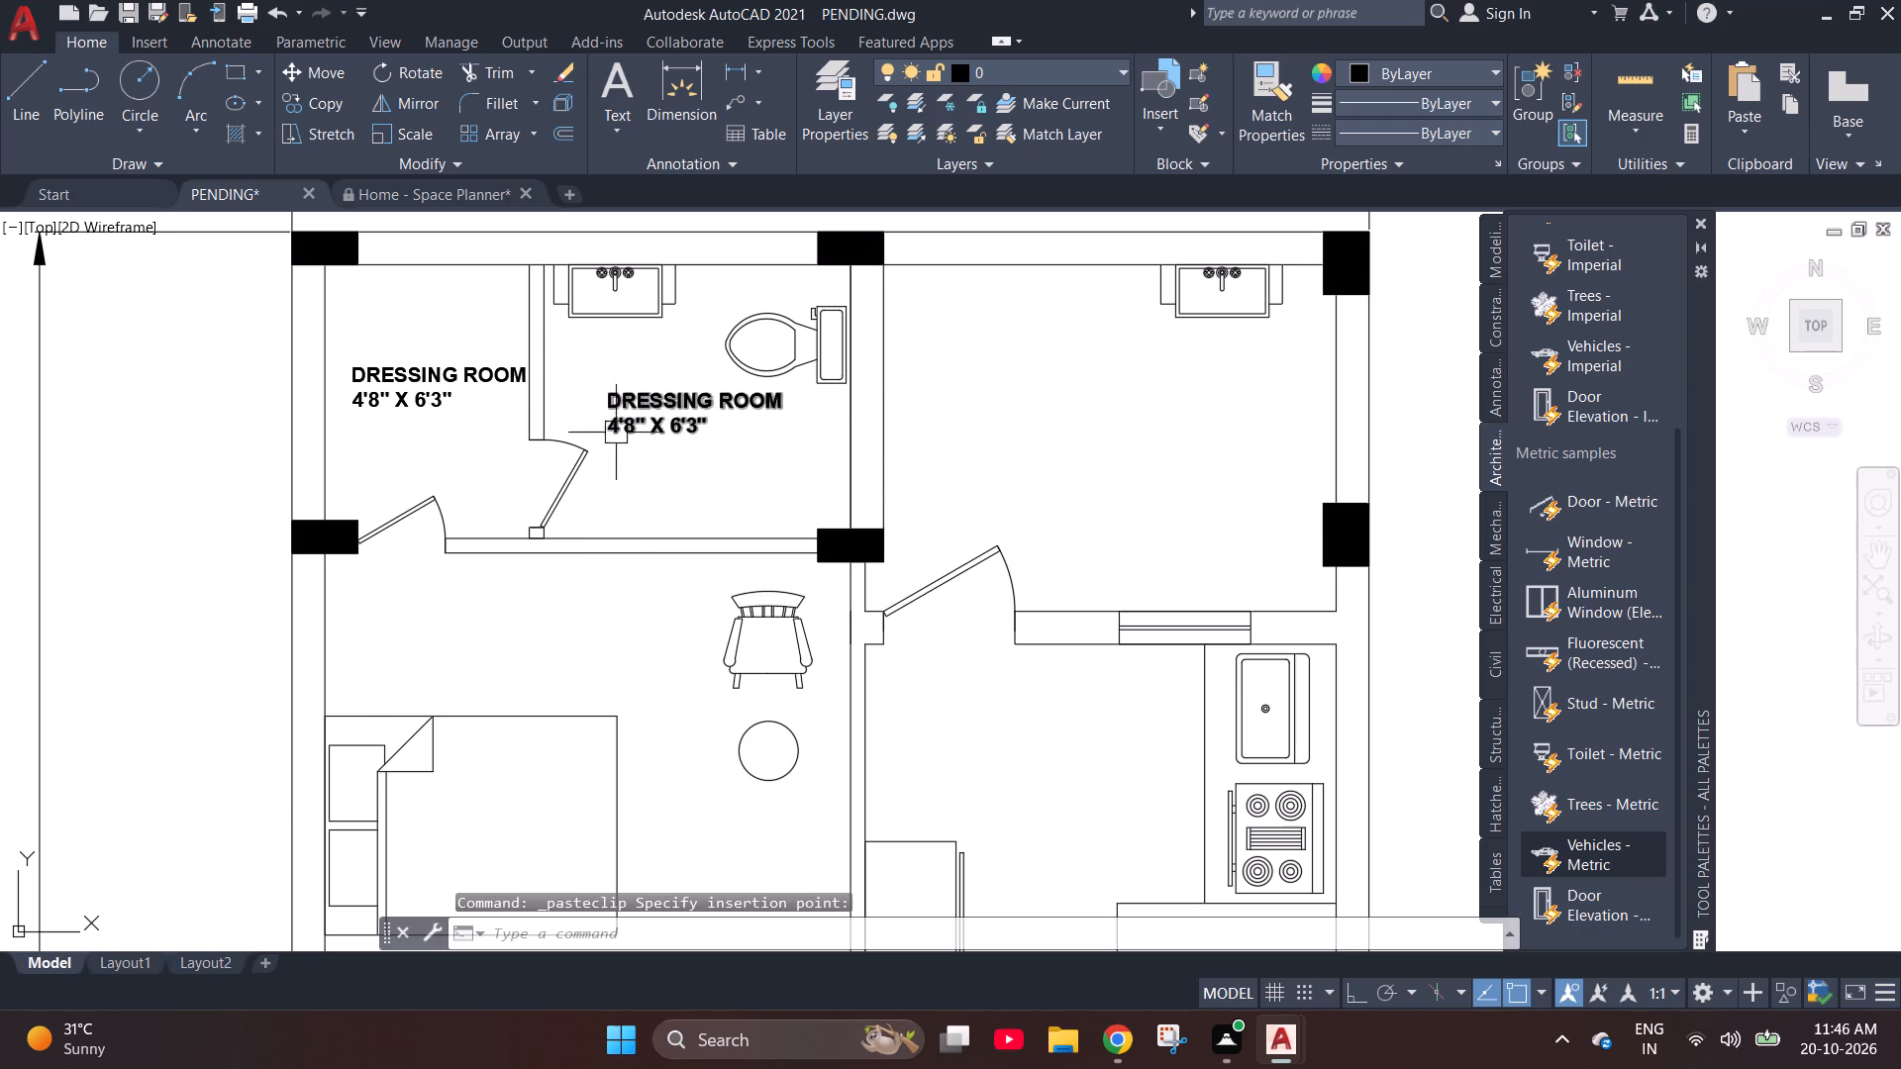
pyautogui.doubleClick(630, 404)
pyautogui.hotkey('ctrl', 'a')
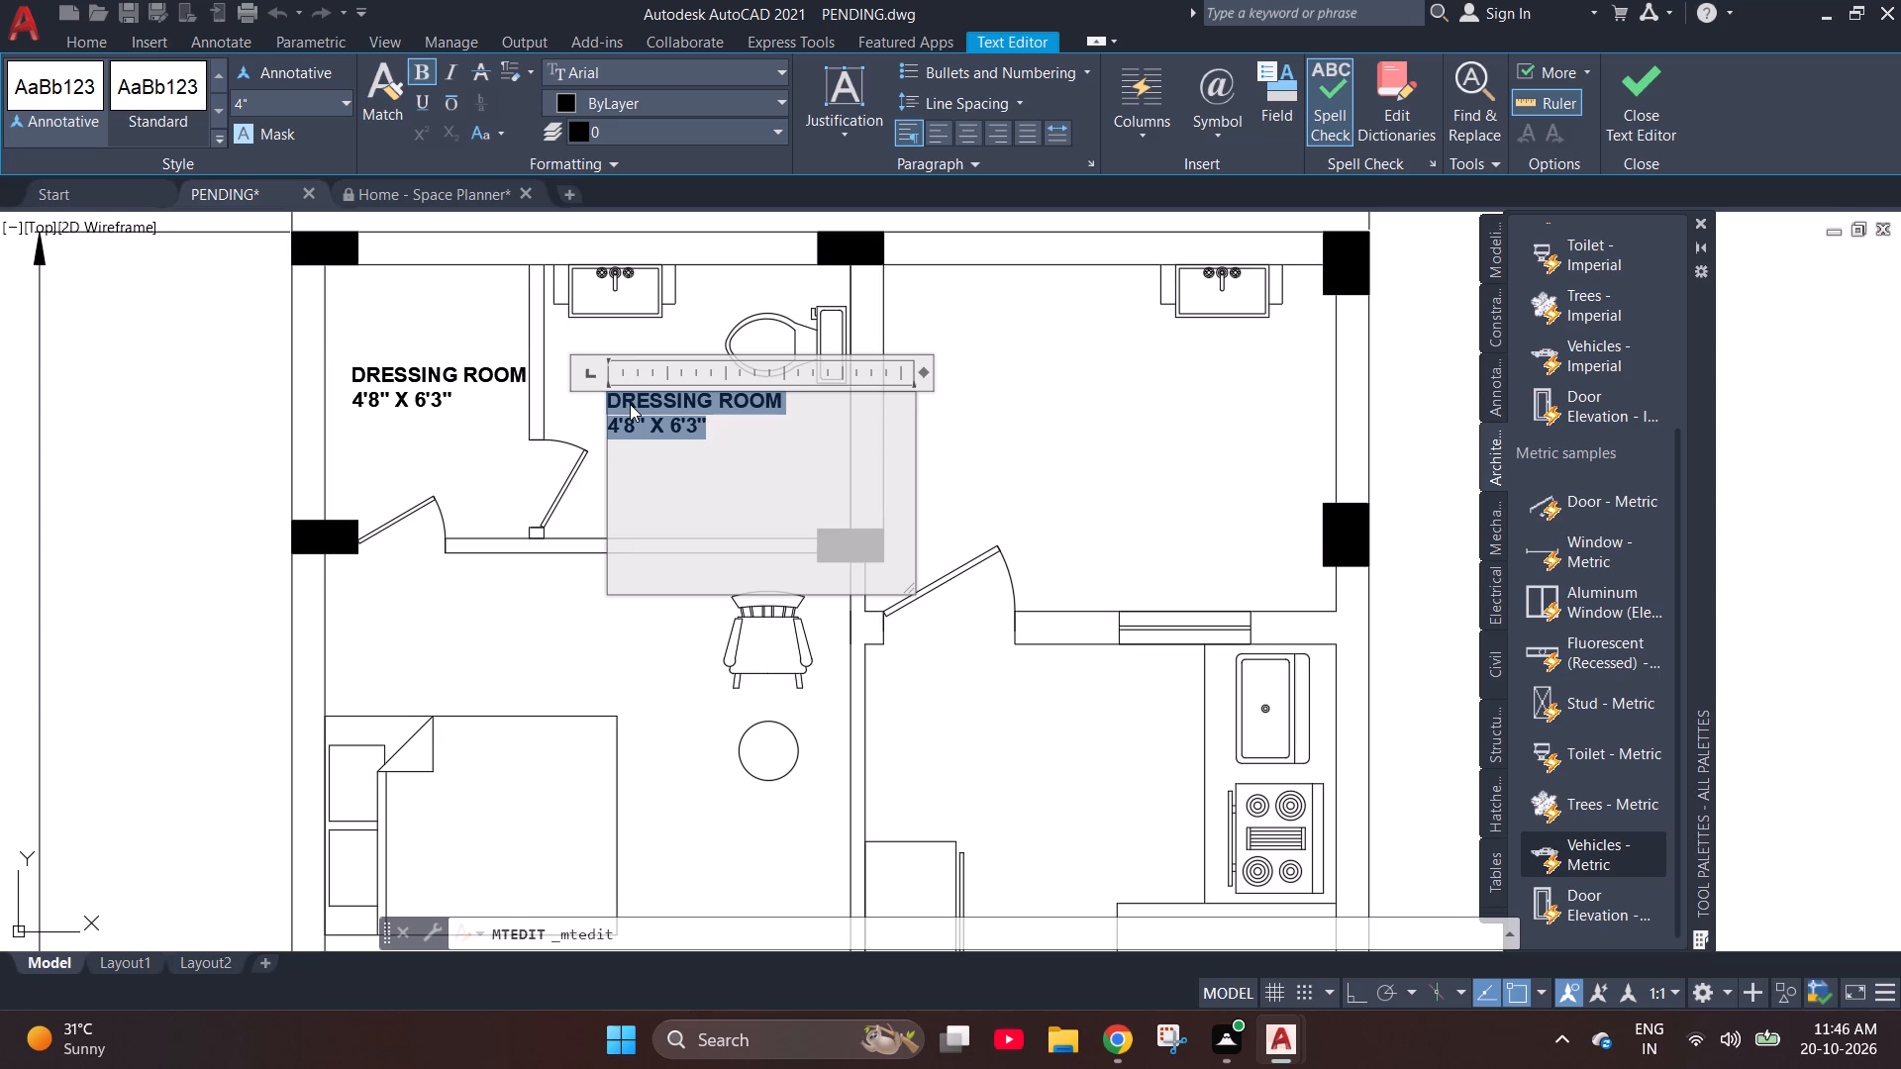
pyautogui.write('BATHROO')
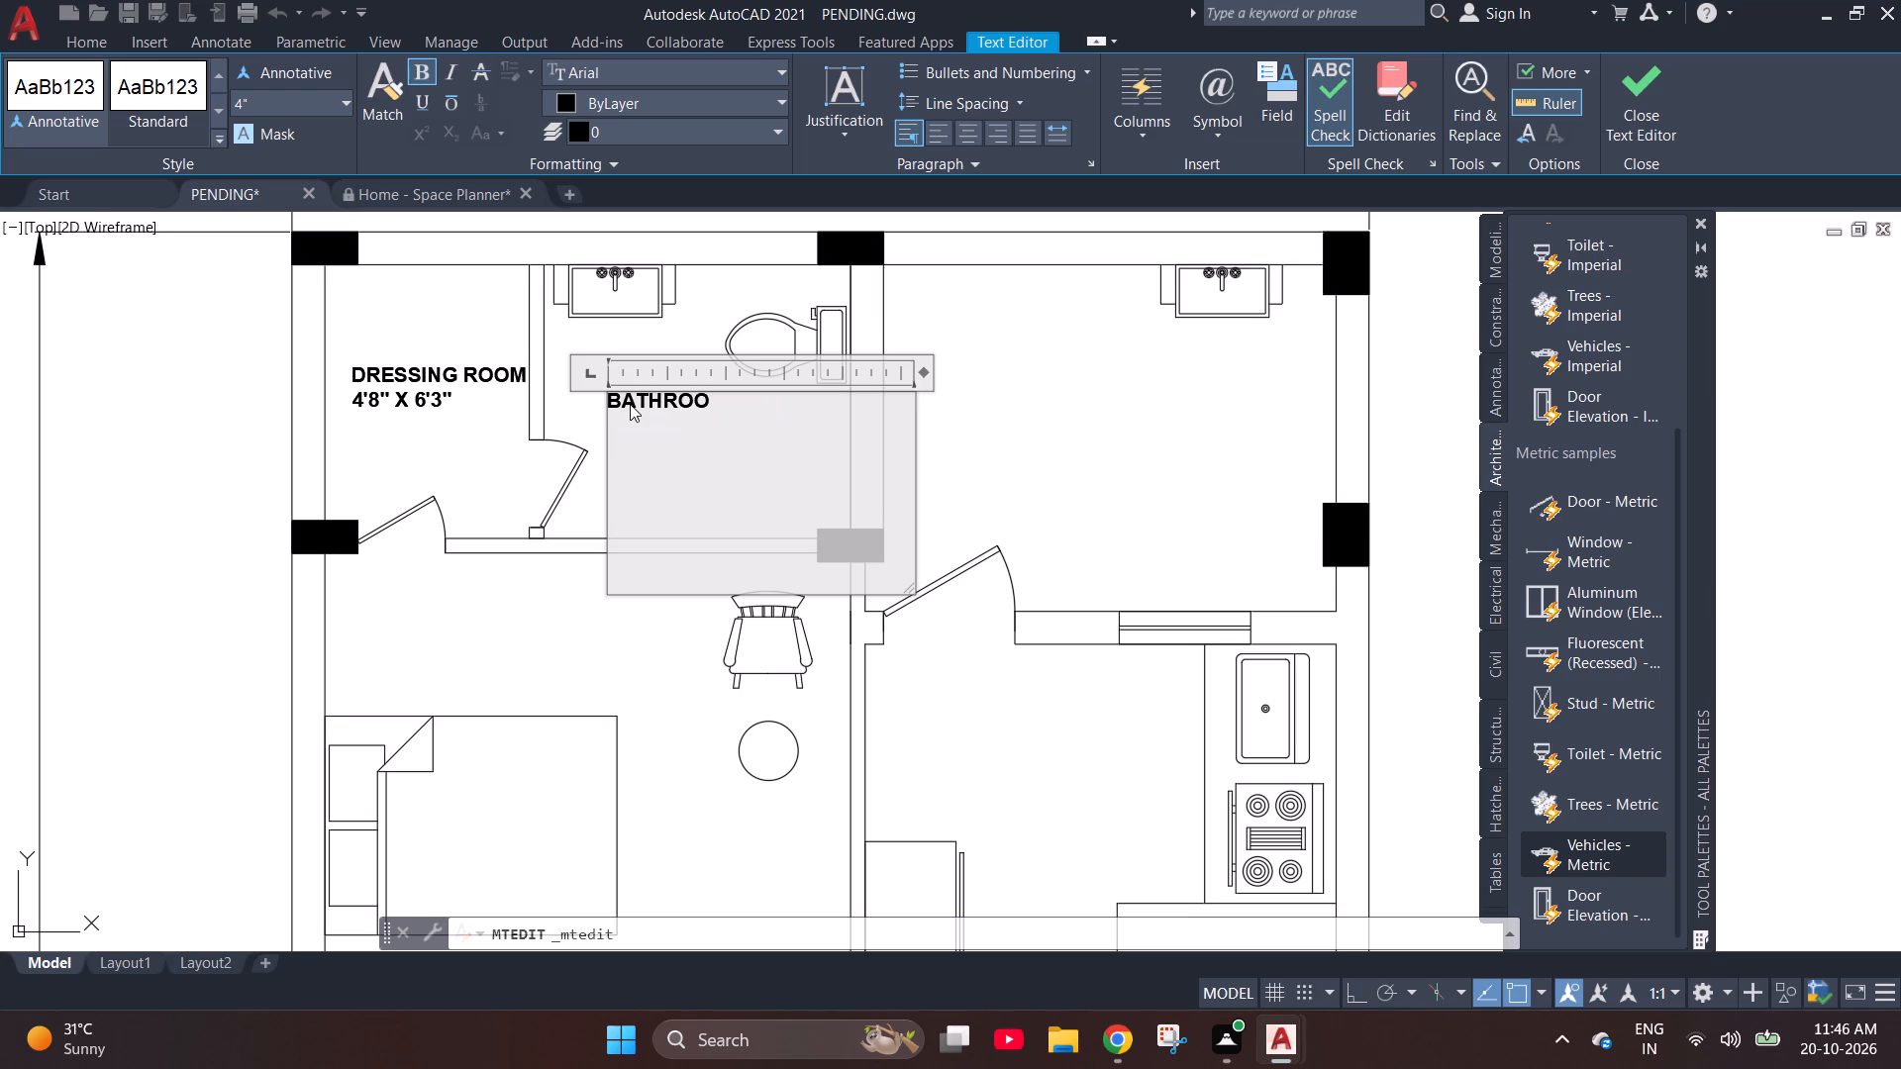
pyautogui.press('m')
pyautogui.press('Return')
pyautogui.write("7'")
pyautogui.press('space')
pyautogui.write('X 6\'3"')
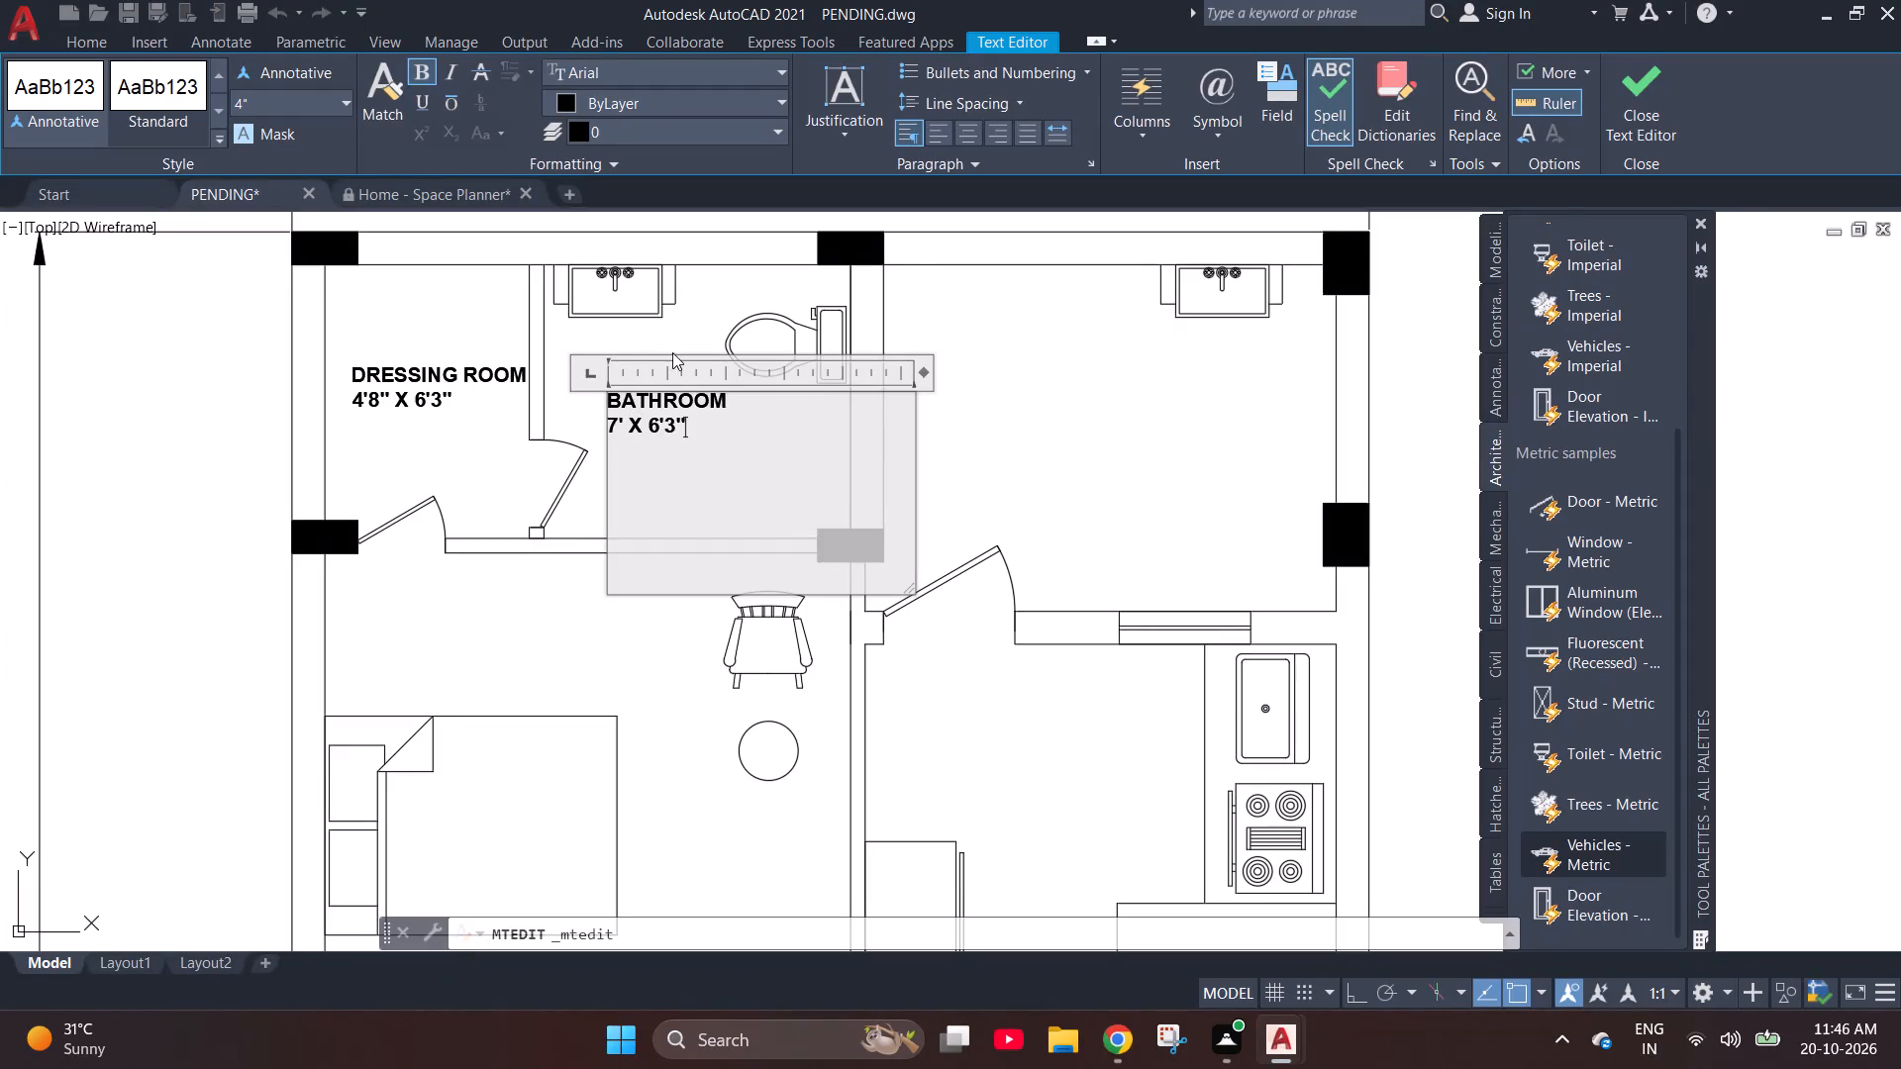
pyautogui.click(688, 325)
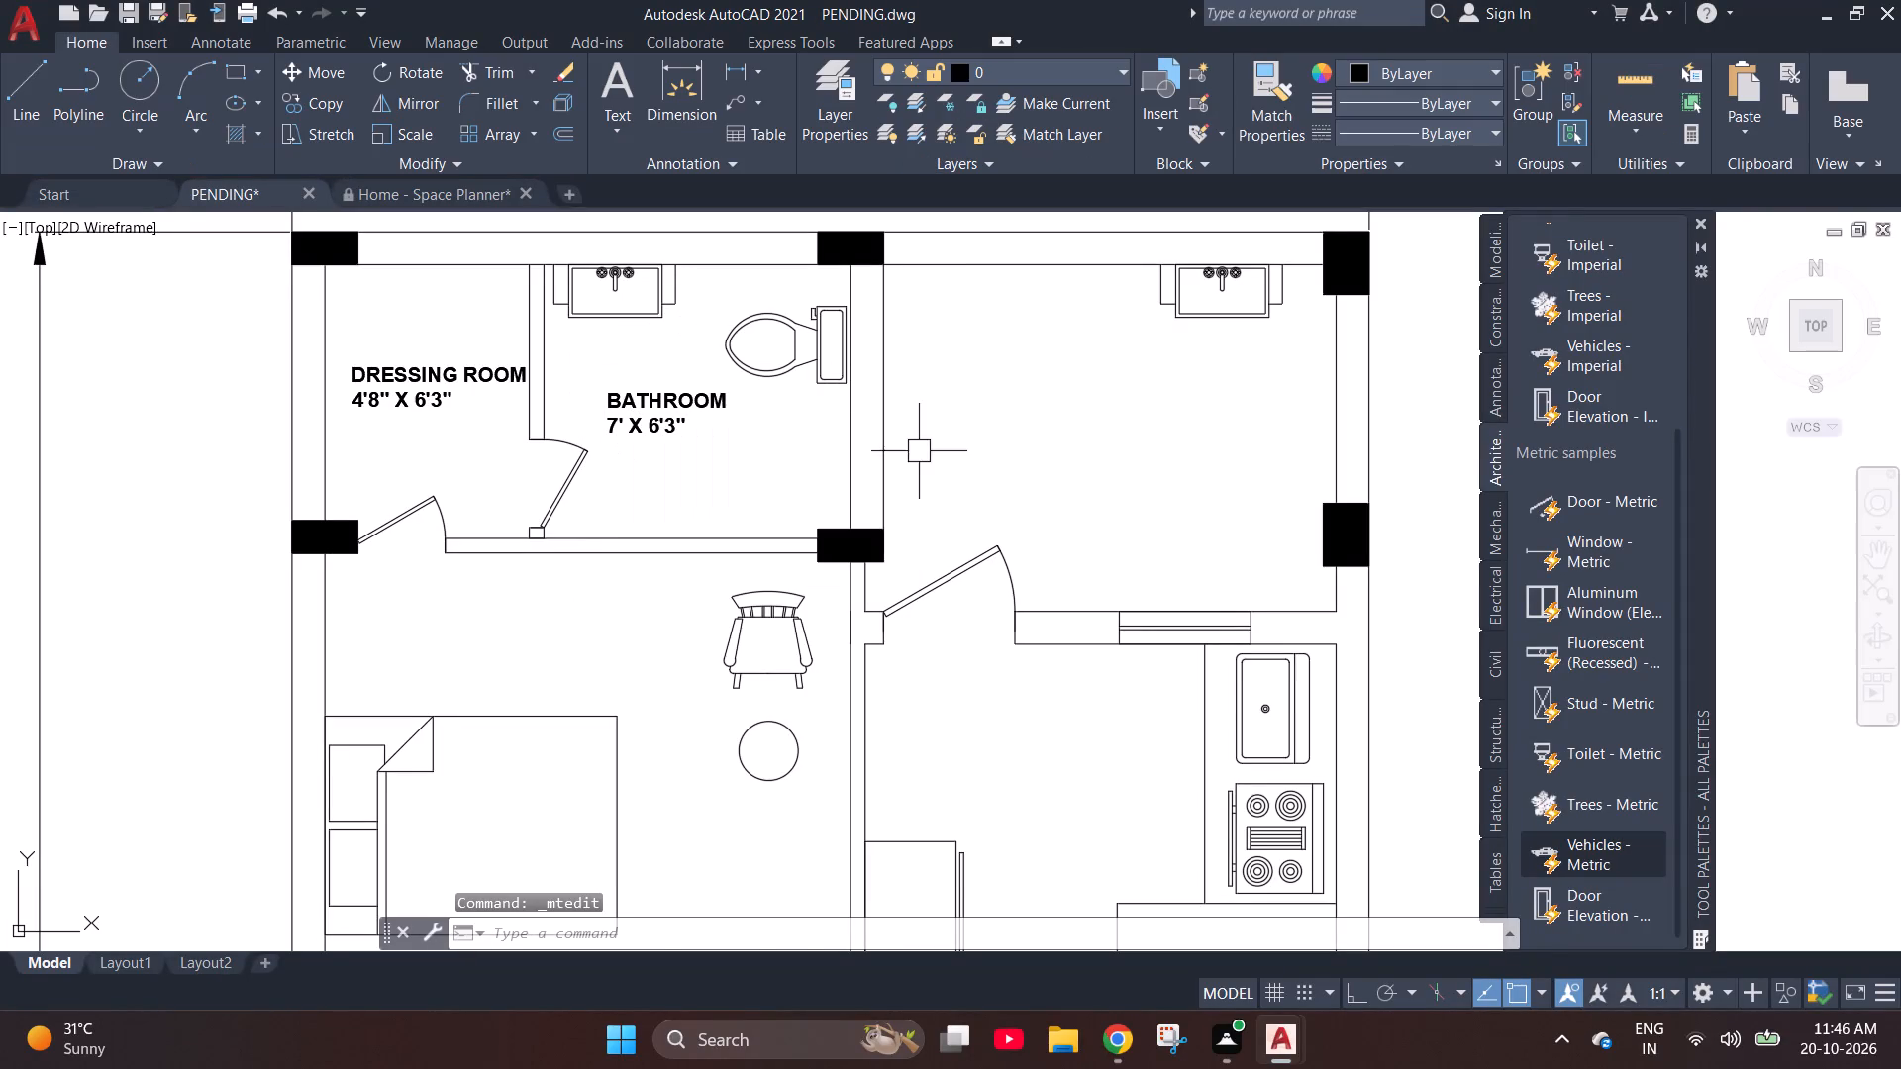
# Paste another label copy in the room above the kitchen and rewrite it as WASH AREA with 10'7" X 7'11" below.
pyautogui.hotkey('ctrl', 'v')
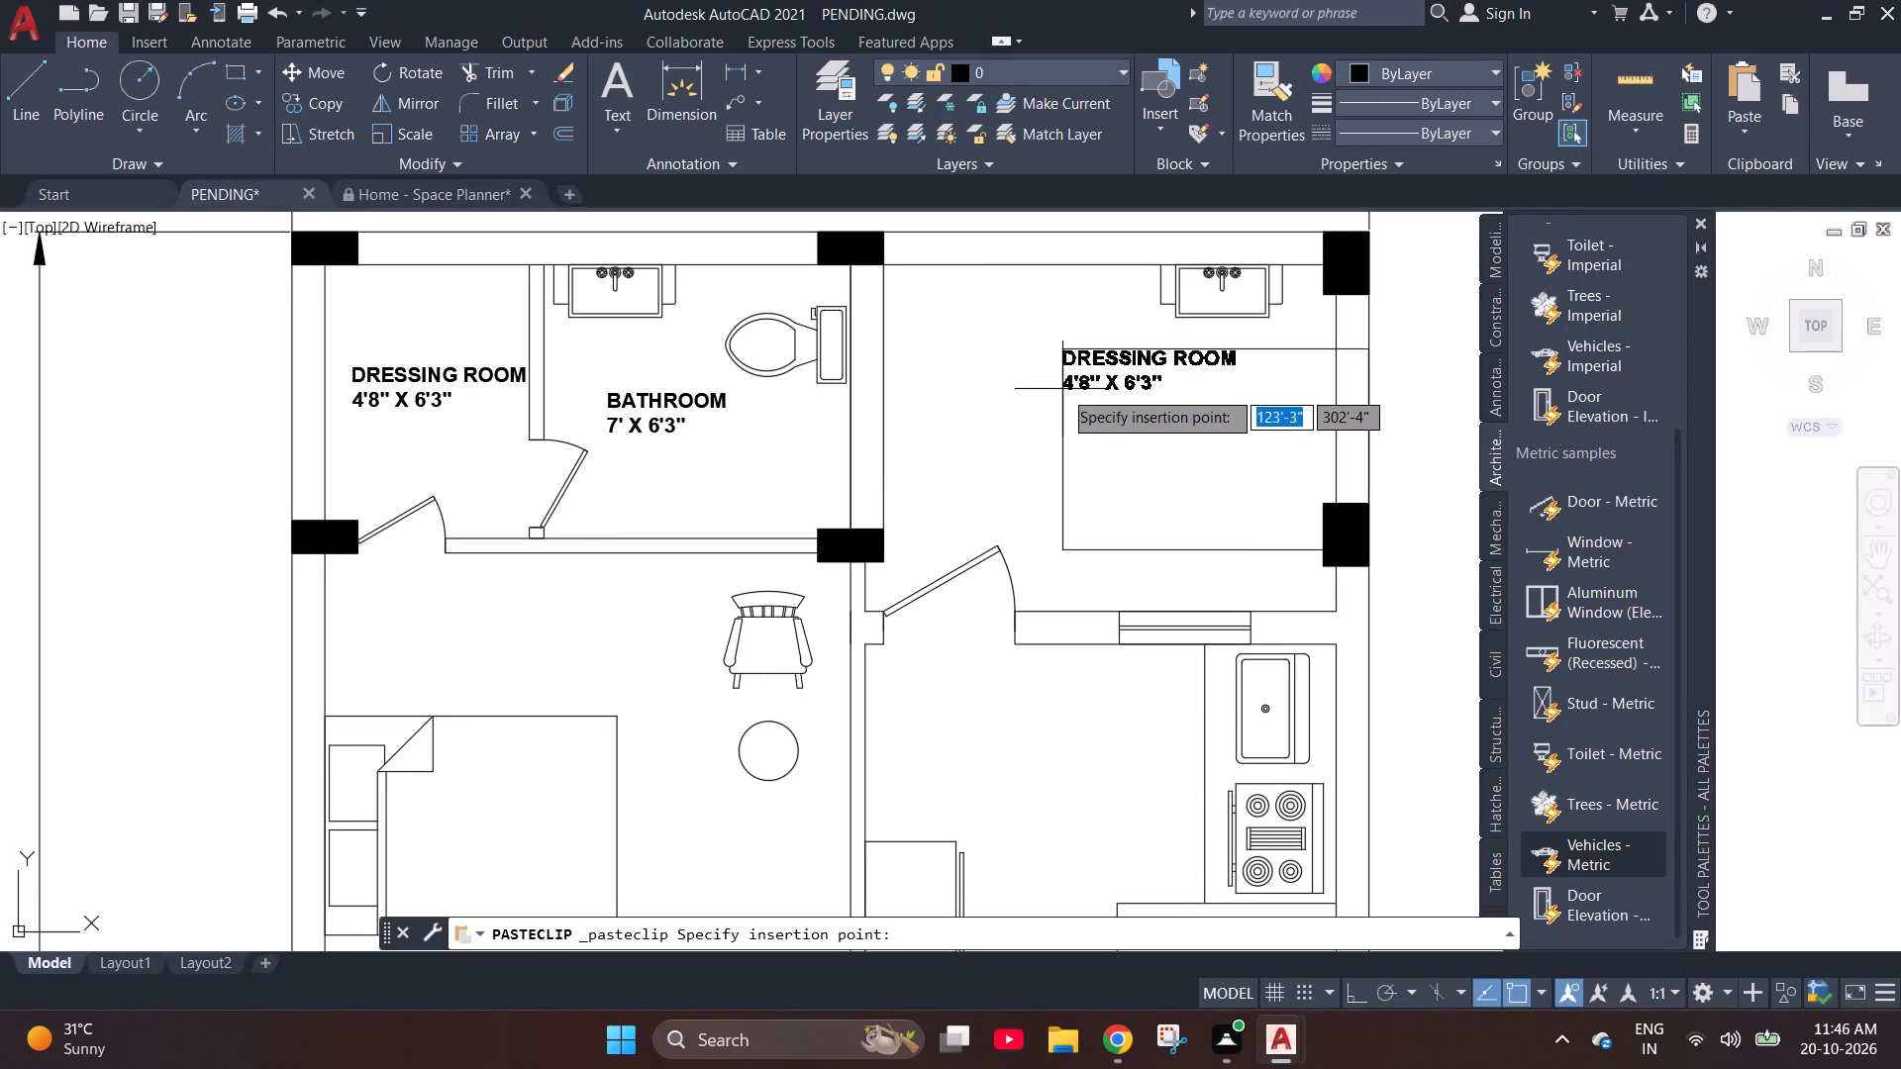
pyautogui.click(986, 404)
pyautogui.tripleClick(997, 420)
pyautogui.doubleClick(1009, 378)
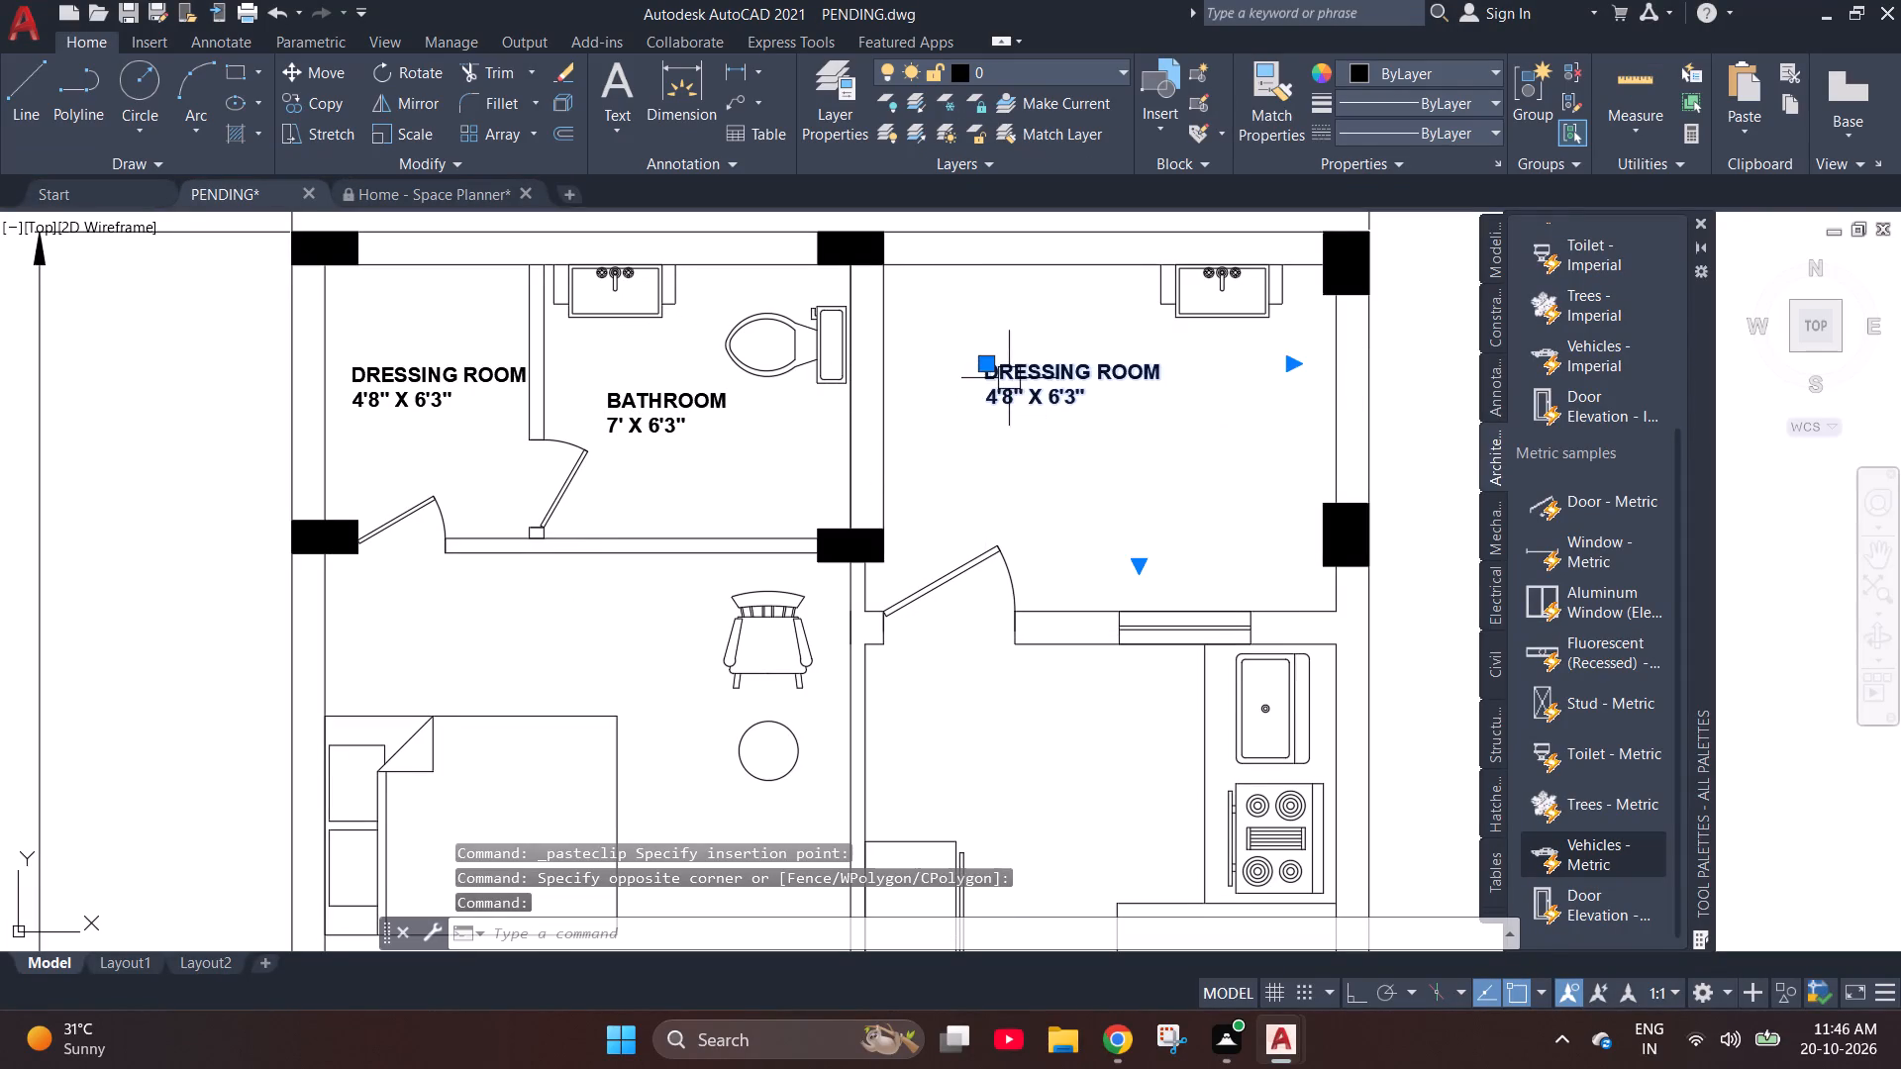
pyautogui.hotkey('ctrl', 'a')
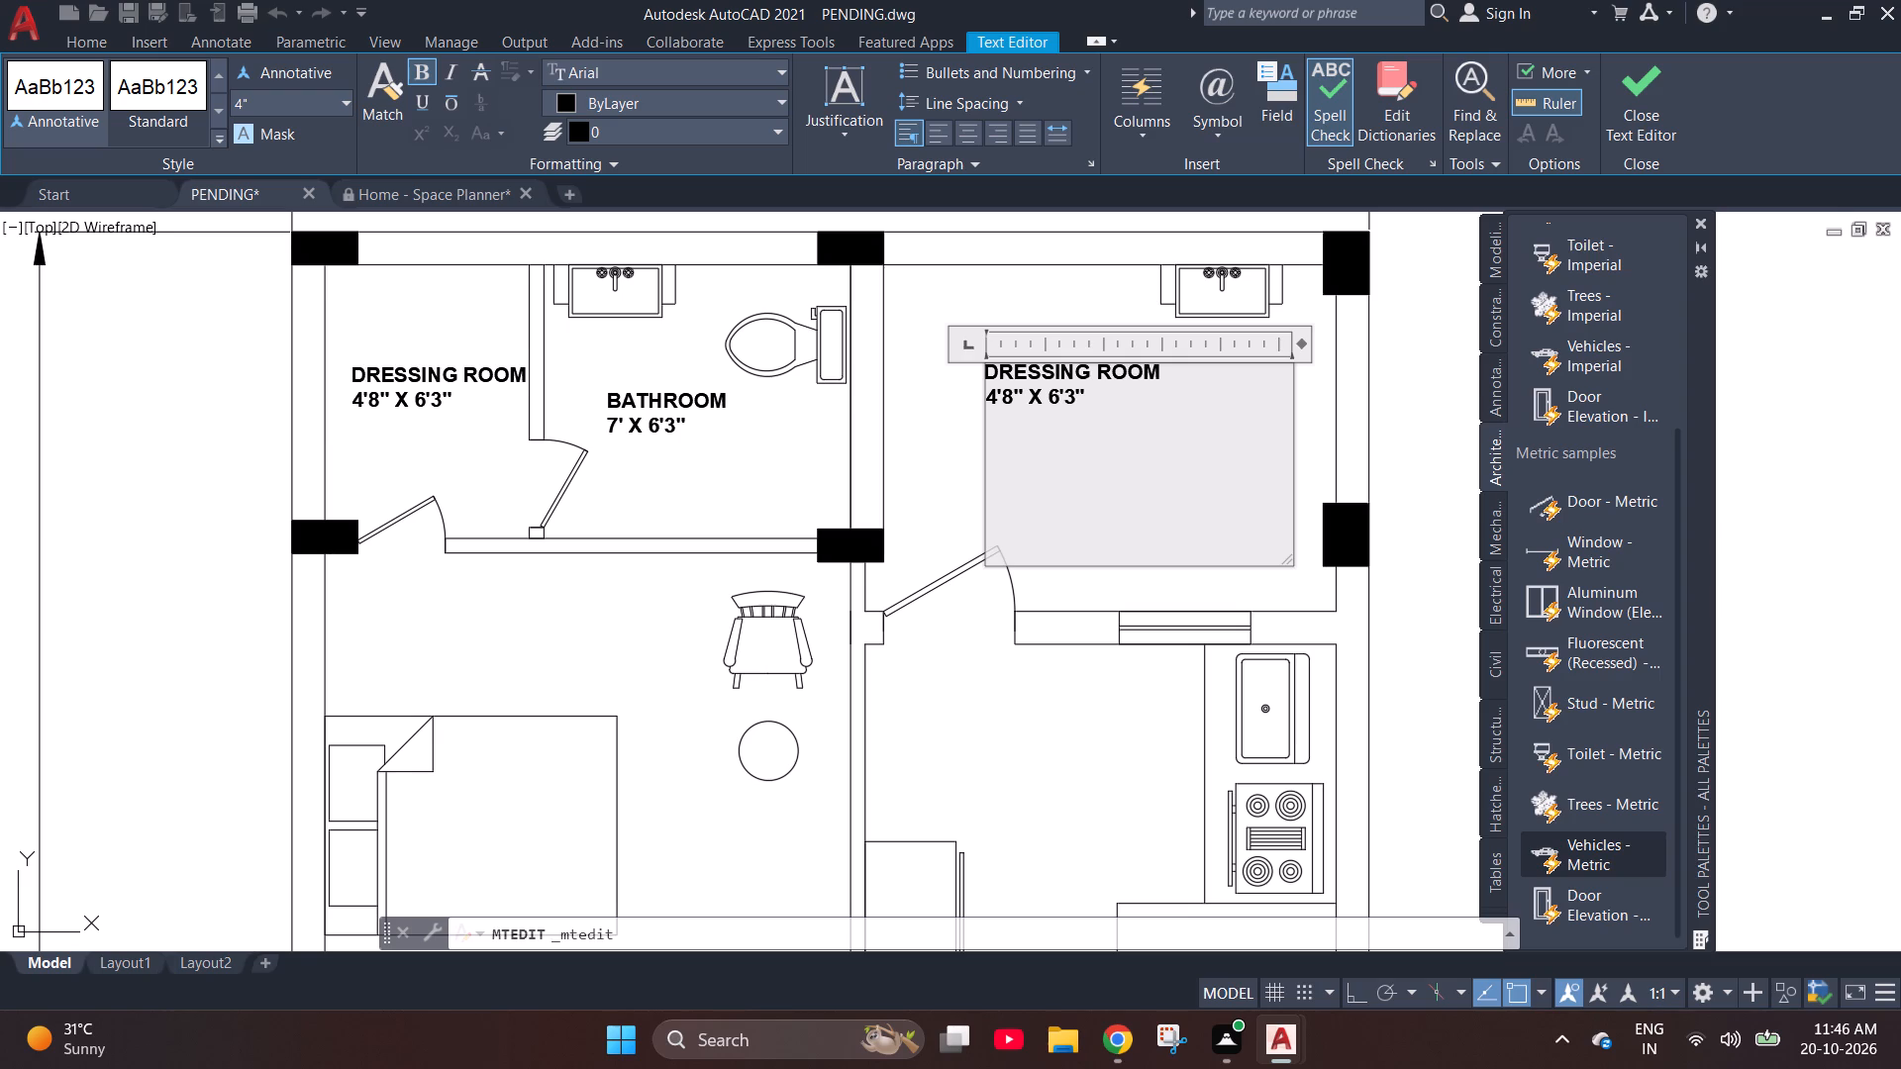
pyautogui.write('WASH AREA')
pyautogui.press('Return')
pyautogui.write('10\'7" X 7\'11"')
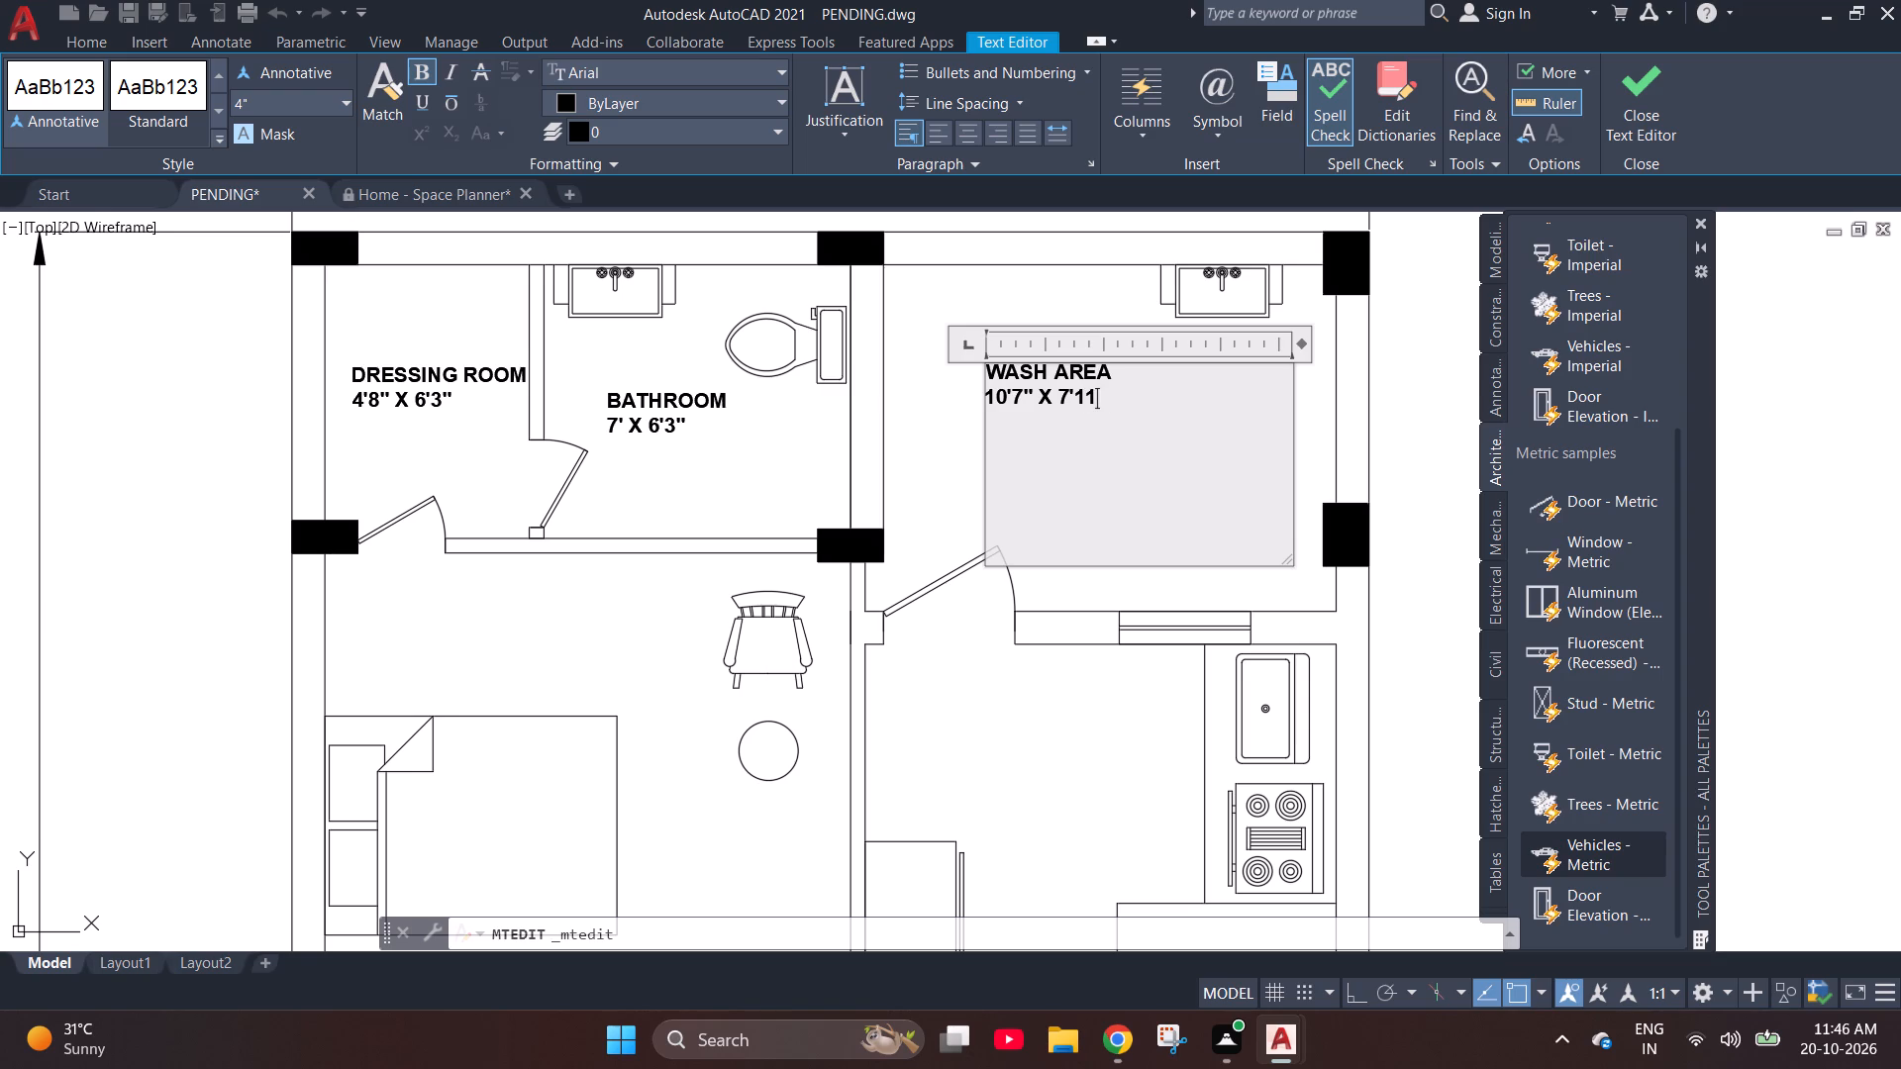
pyautogui.click(999, 291)
# Paste a label copy in the room with the bed and rewrite it as BED ROOM with 12'X12' below.
pyautogui.scroll(-1, 498, 422)
pyautogui.hotkey('ctrl', 'v')
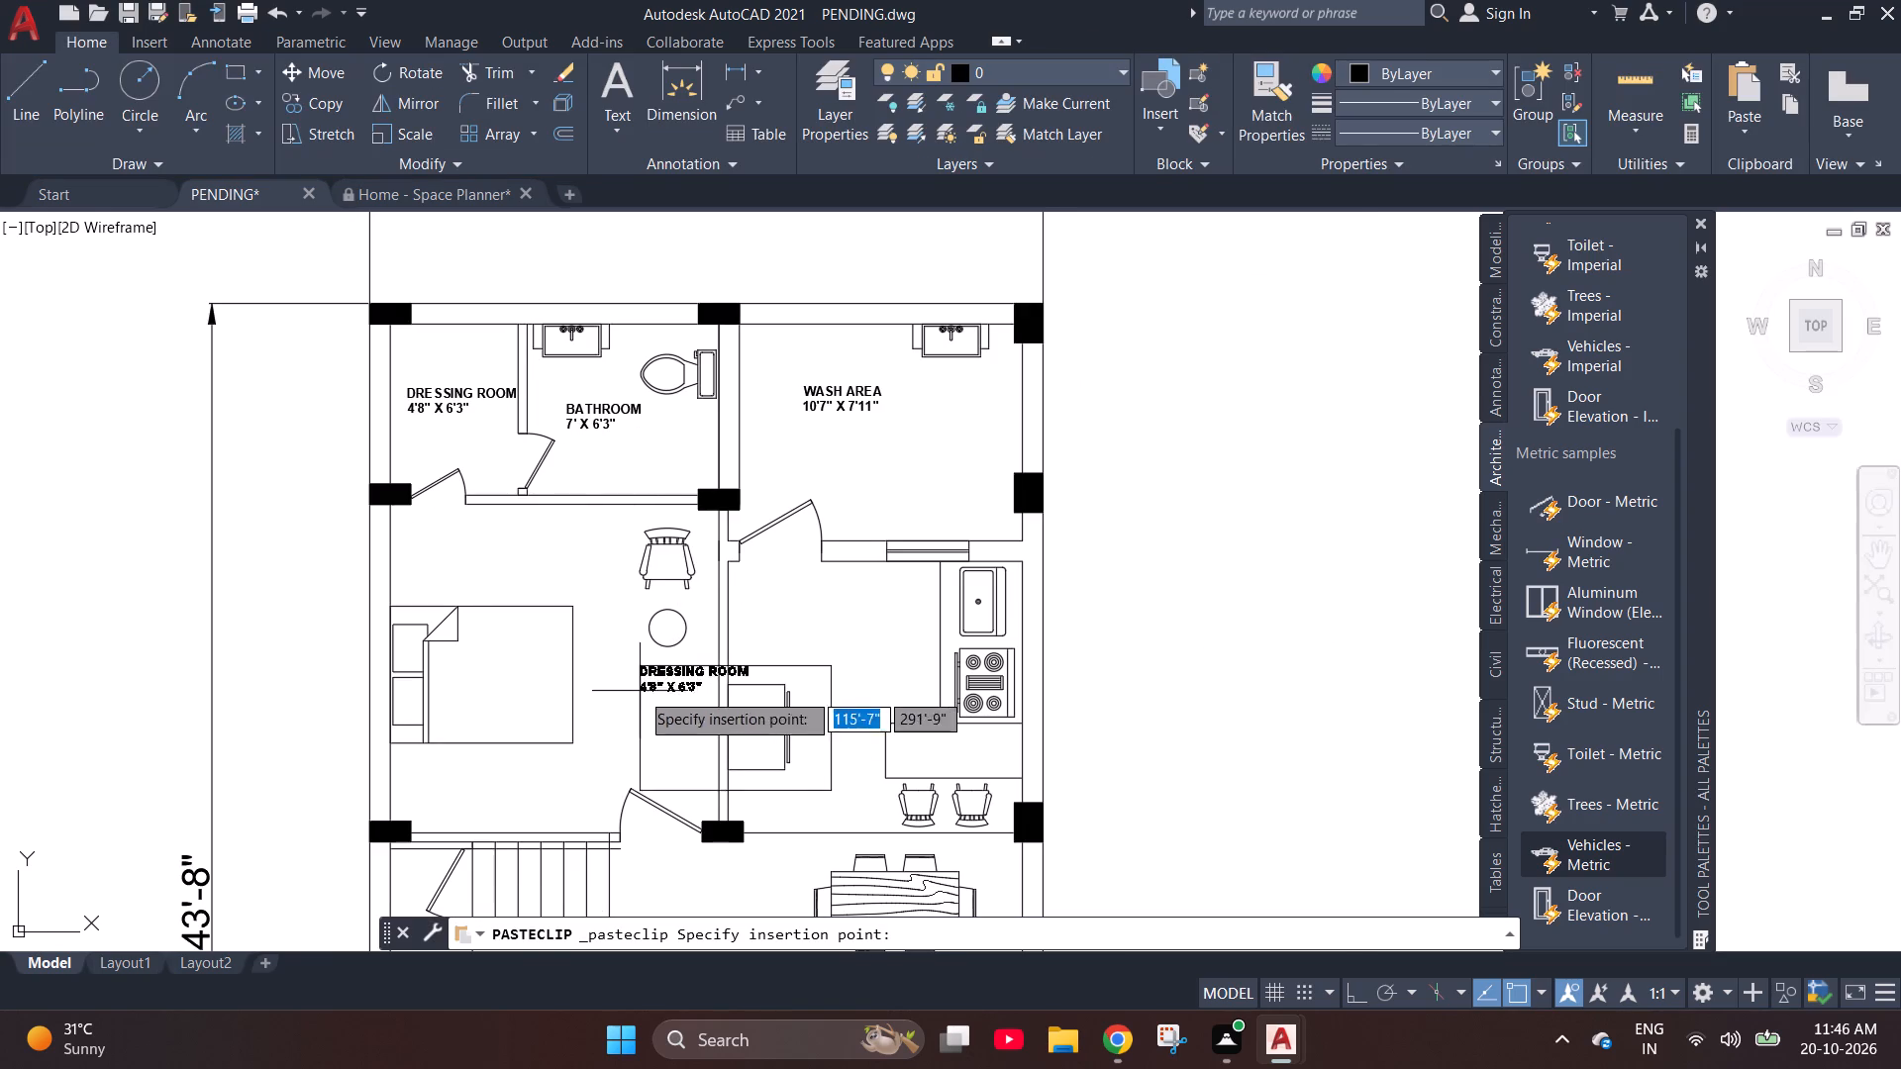
pyautogui.click(455, 569)
pyautogui.doubleClick(500, 554)
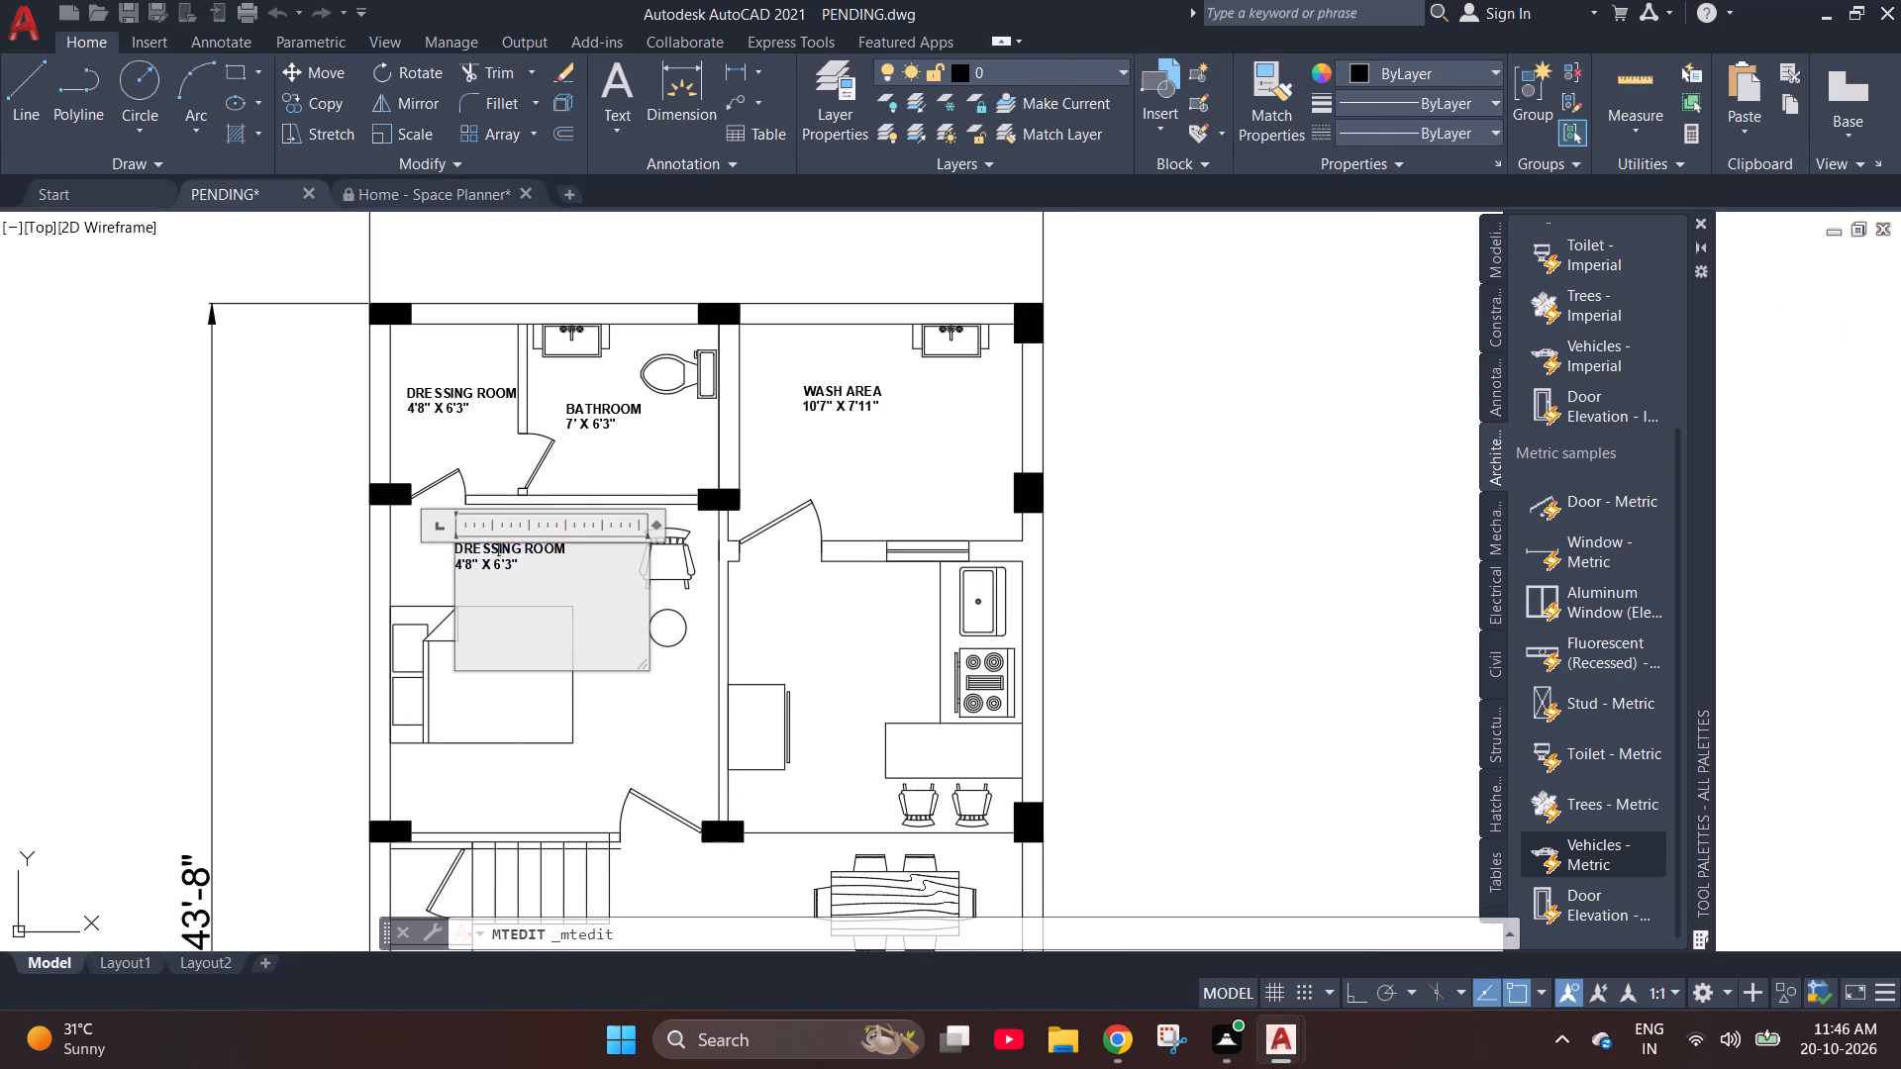
pyautogui.hotkey('ctrl', 'a')
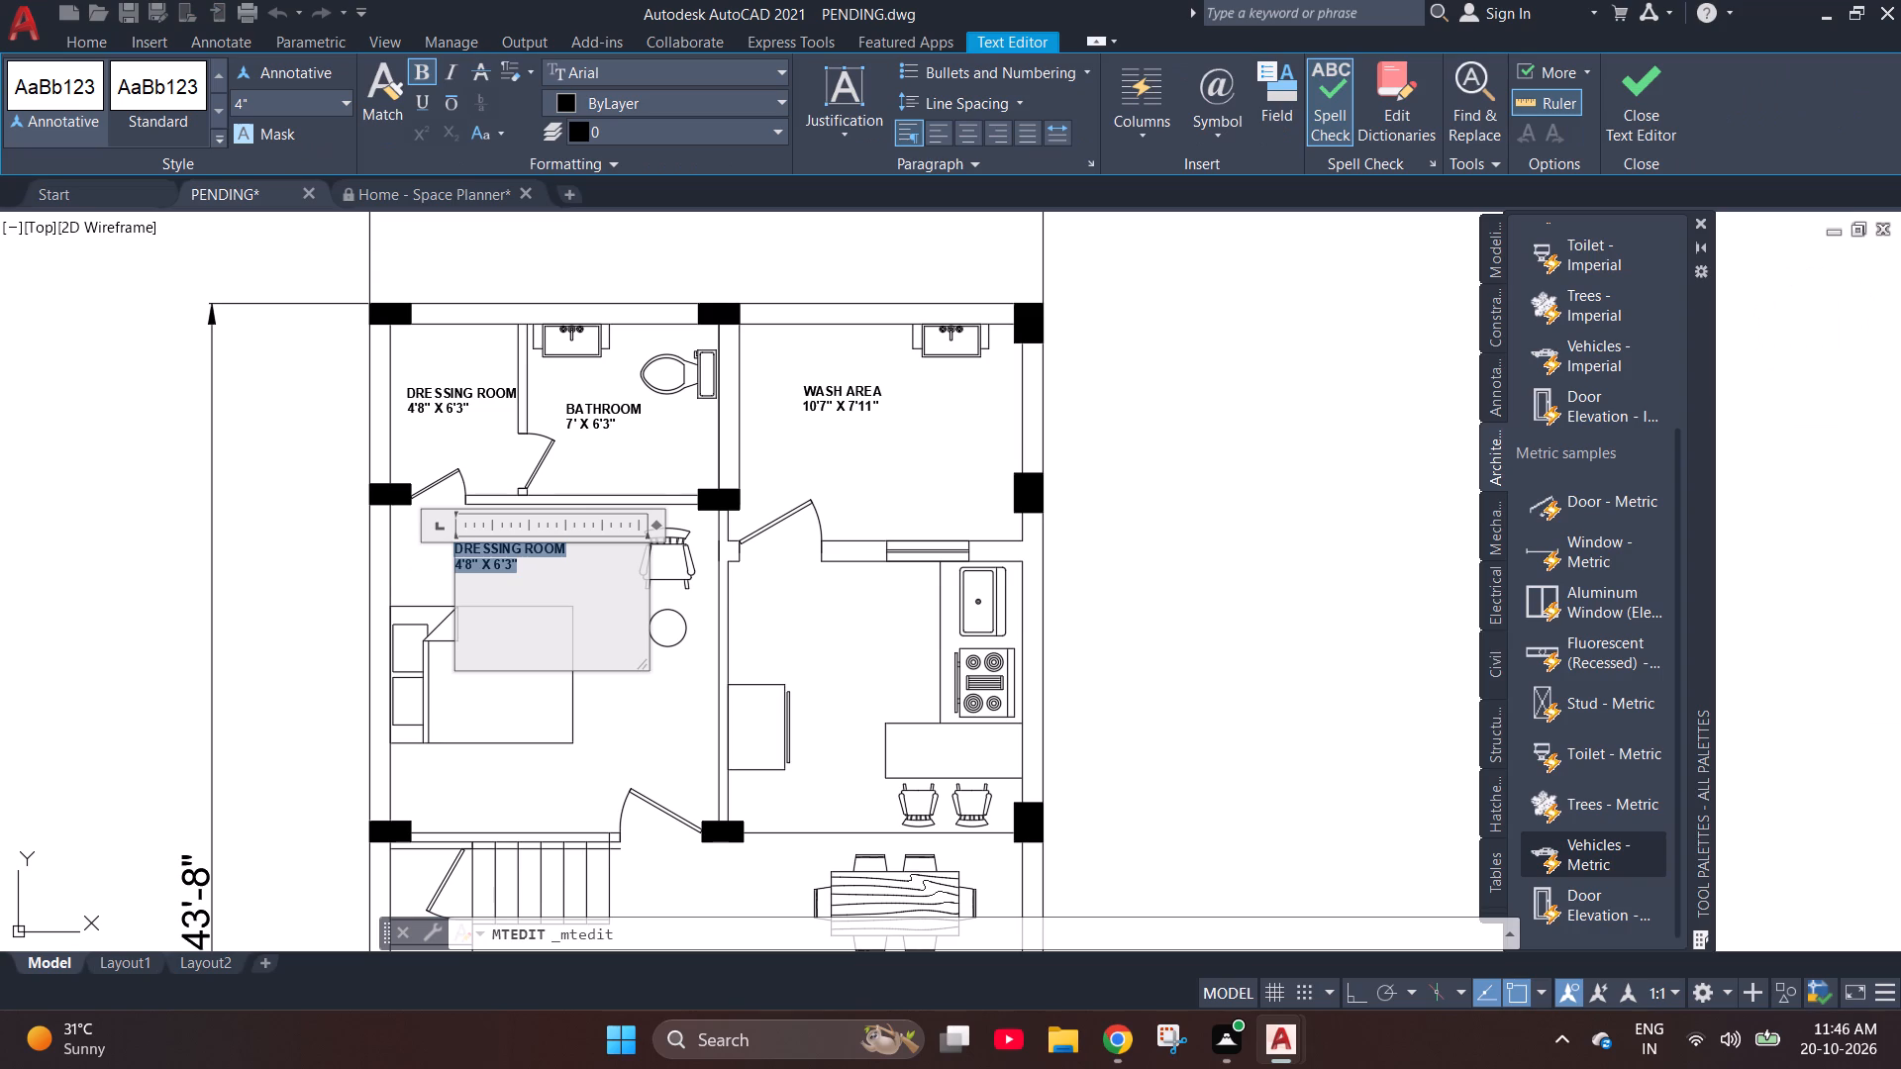
pyautogui.write('BED')
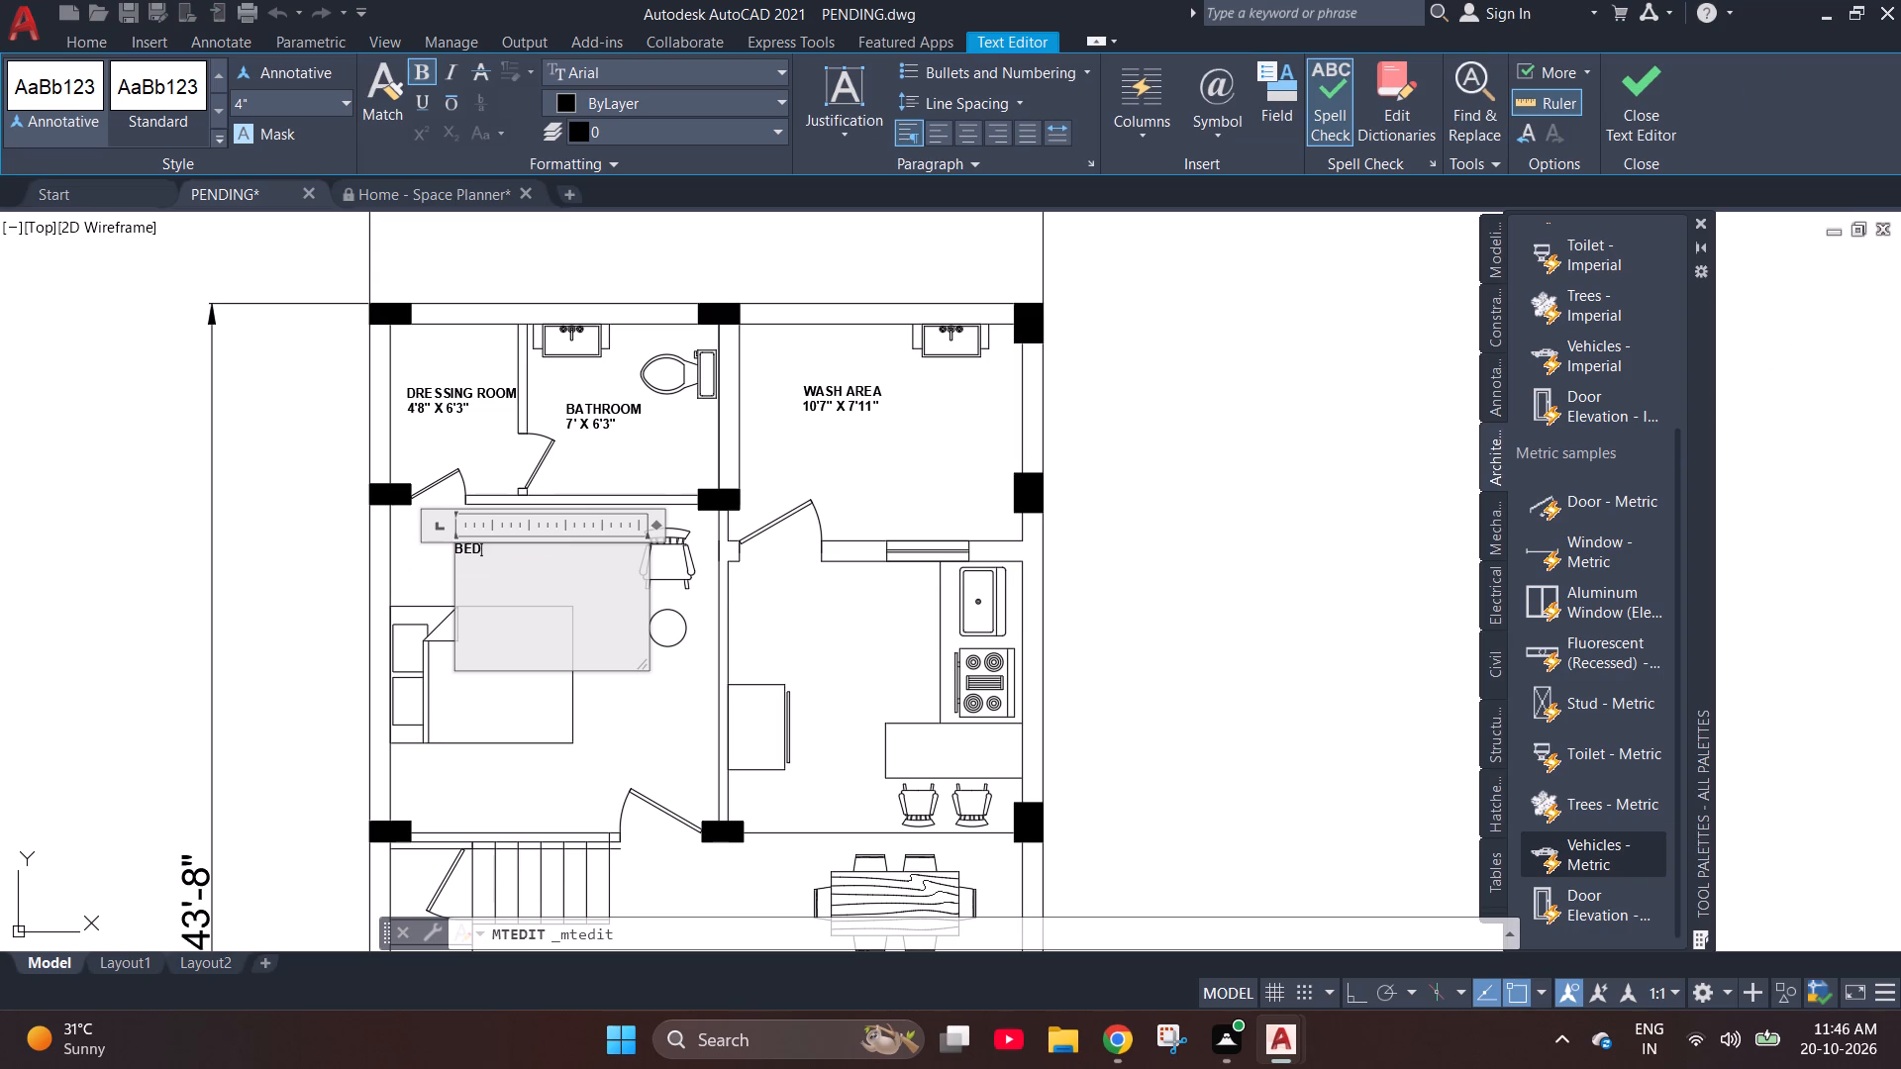
pyautogui.press('BackSpace')
pyautogui.press('BackSpace')
pyautogui.write('ED ROOM')
pyautogui.press('space')
pyautogui.press('Return')
pyautogui.write("12'")
pyautogui.press('x')
pyautogui.write("12'")
pyautogui.press('Return')
pyautogui.click(411, 556)
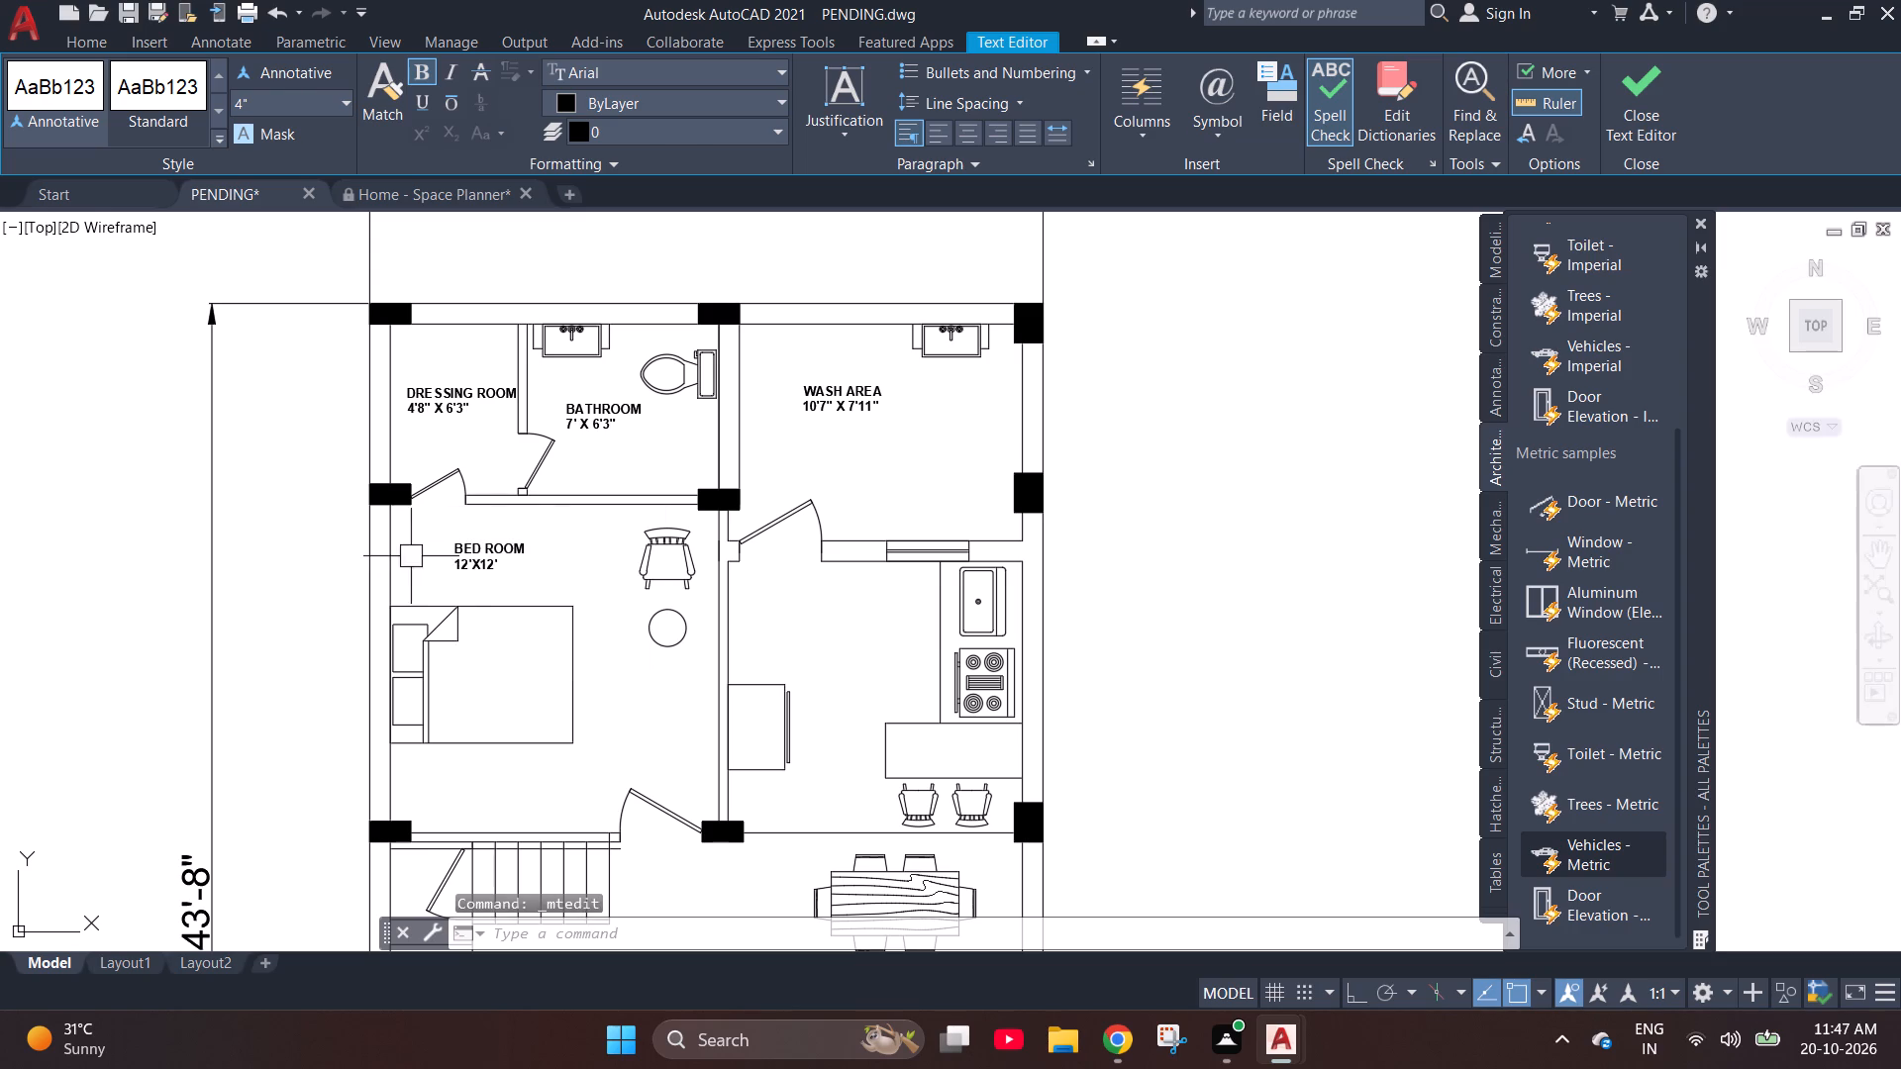
# Paste another label copy in the kitchen and rewrite it as KITCHEN with 10'11'X 10'4" below.
pyautogui.hotkey('ctrl', 'v')
pyautogui.click(800, 657)
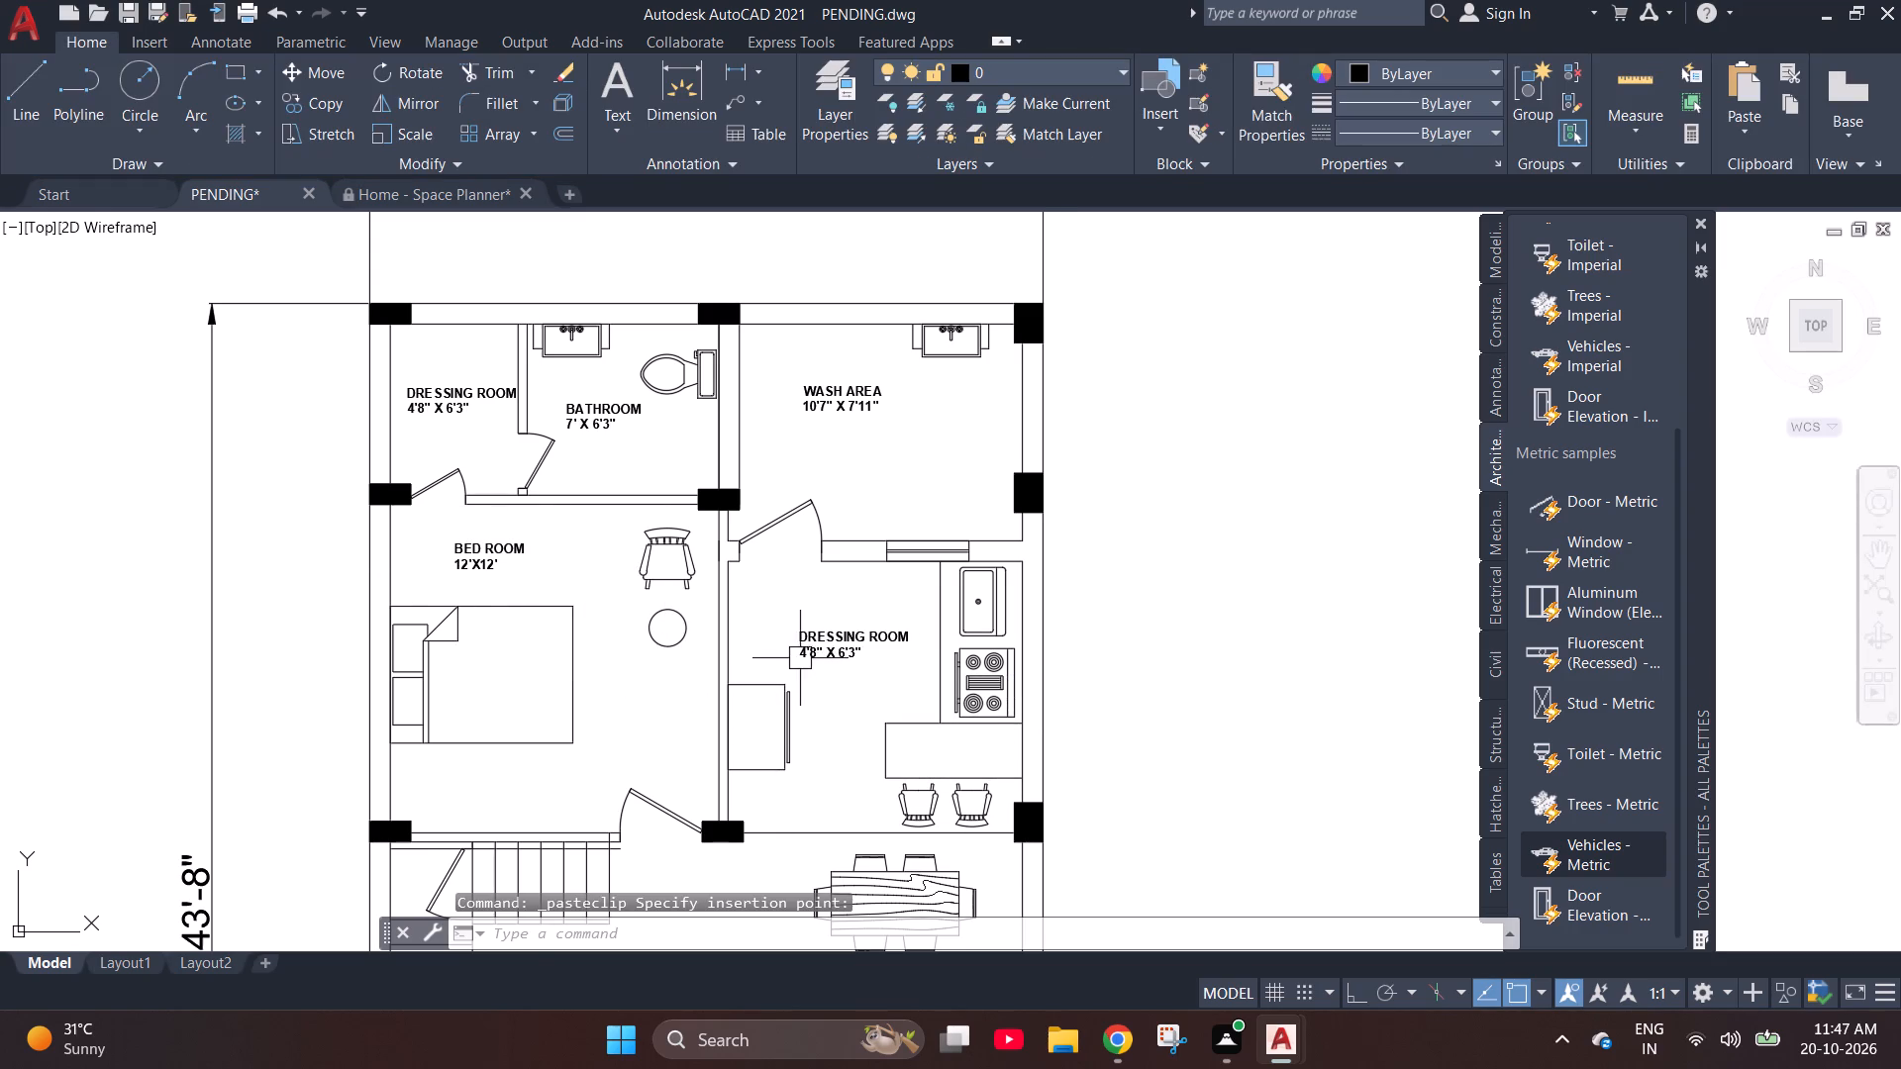
pyautogui.doubleClick(823, 644)
pyautogui.hotkey('ctrl', 'a')
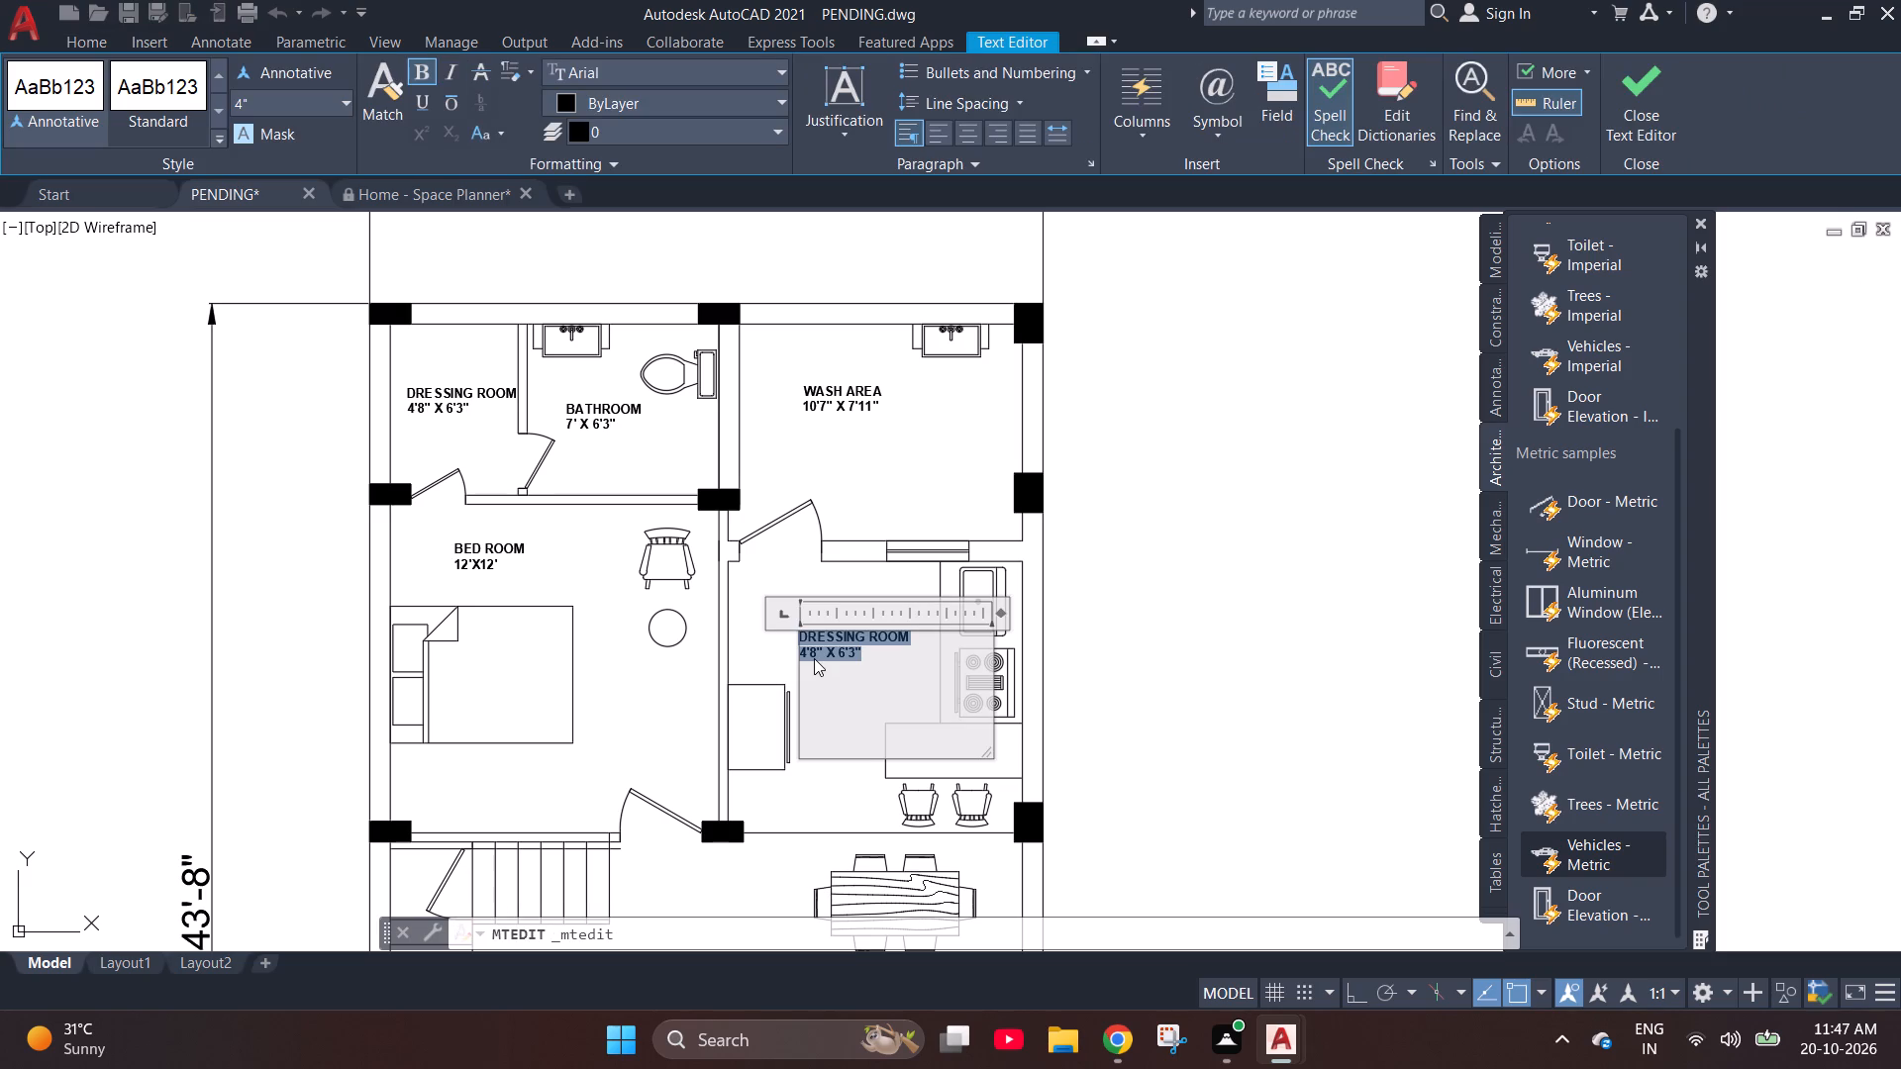
pyautogui.write('KITCHEN')
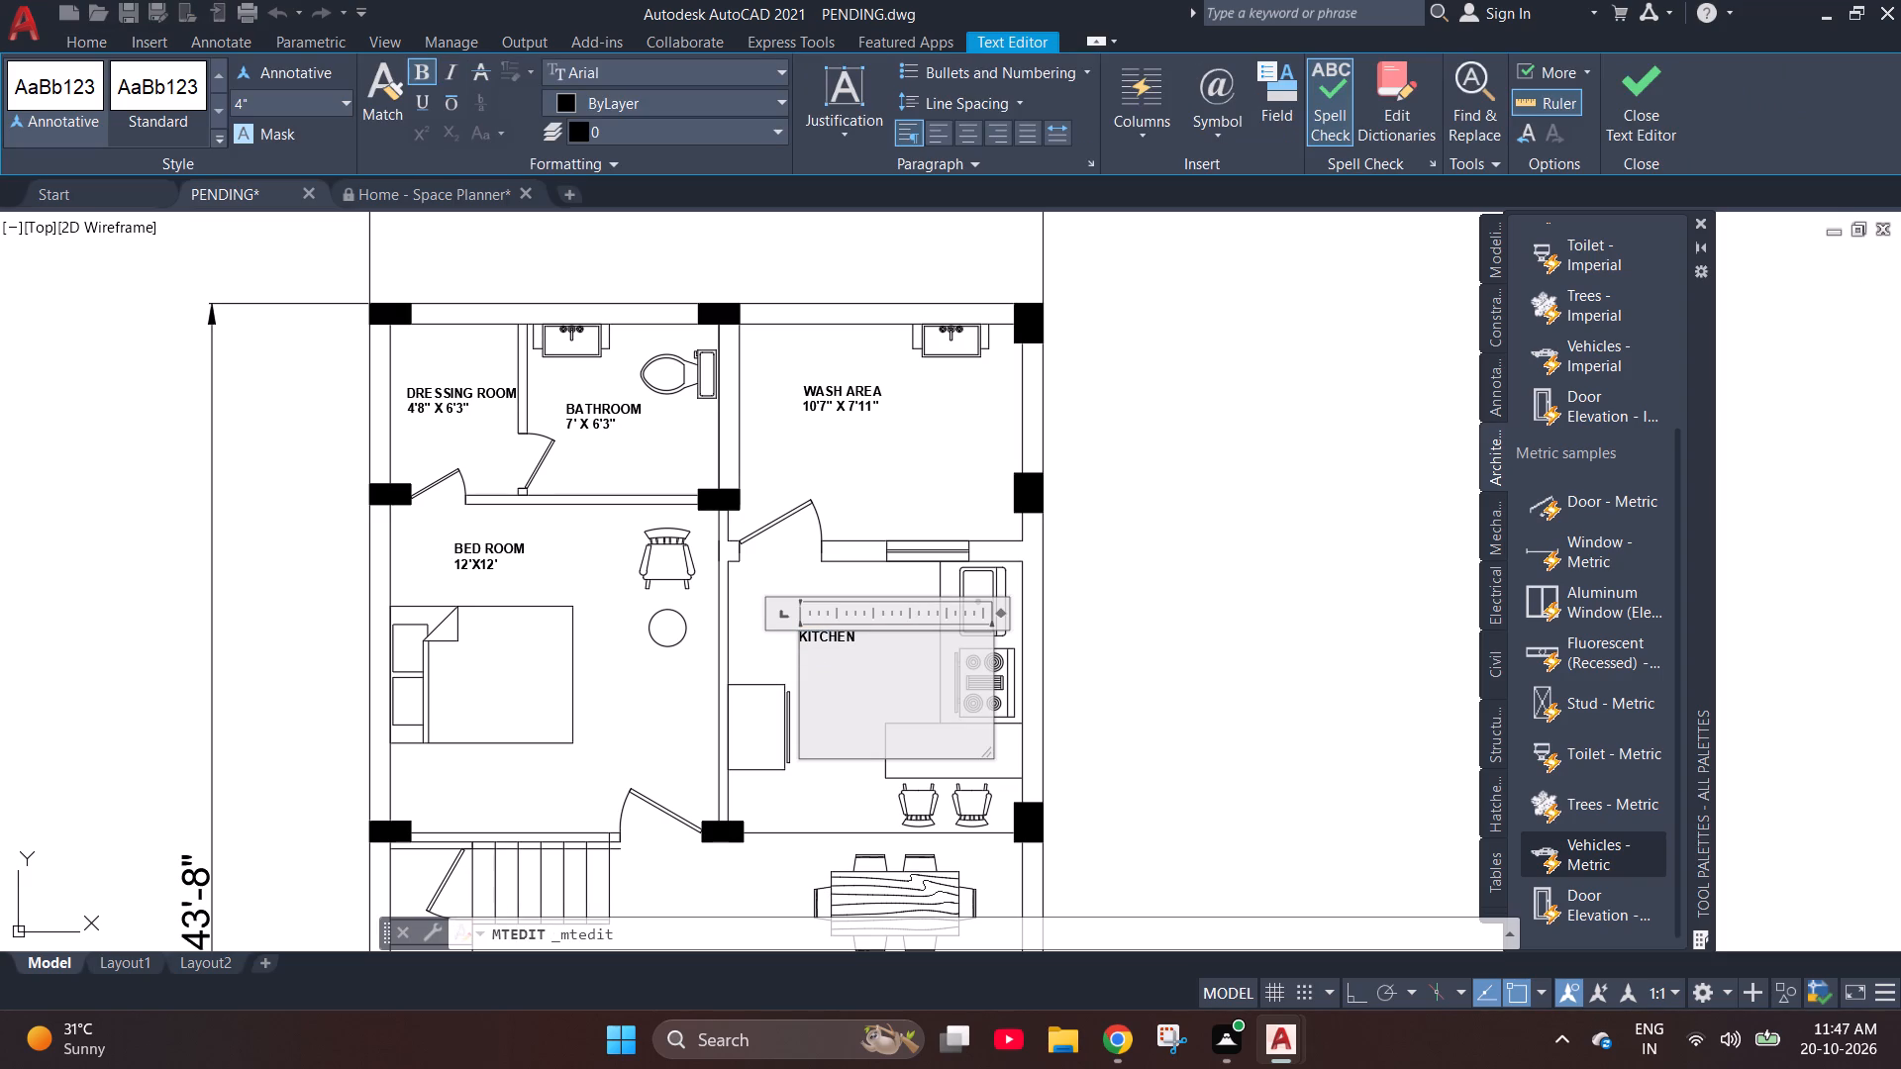
pyautogui.press('Return')
pyautogui.write('10\'11\'X 10\'4"')
pyautogui.click(731, 644)
# Paste a label copy between the two stair flights and rewrite it as the single line 7'11 X 8'10'.
pyautogui.scroll(-1, 512, 396)
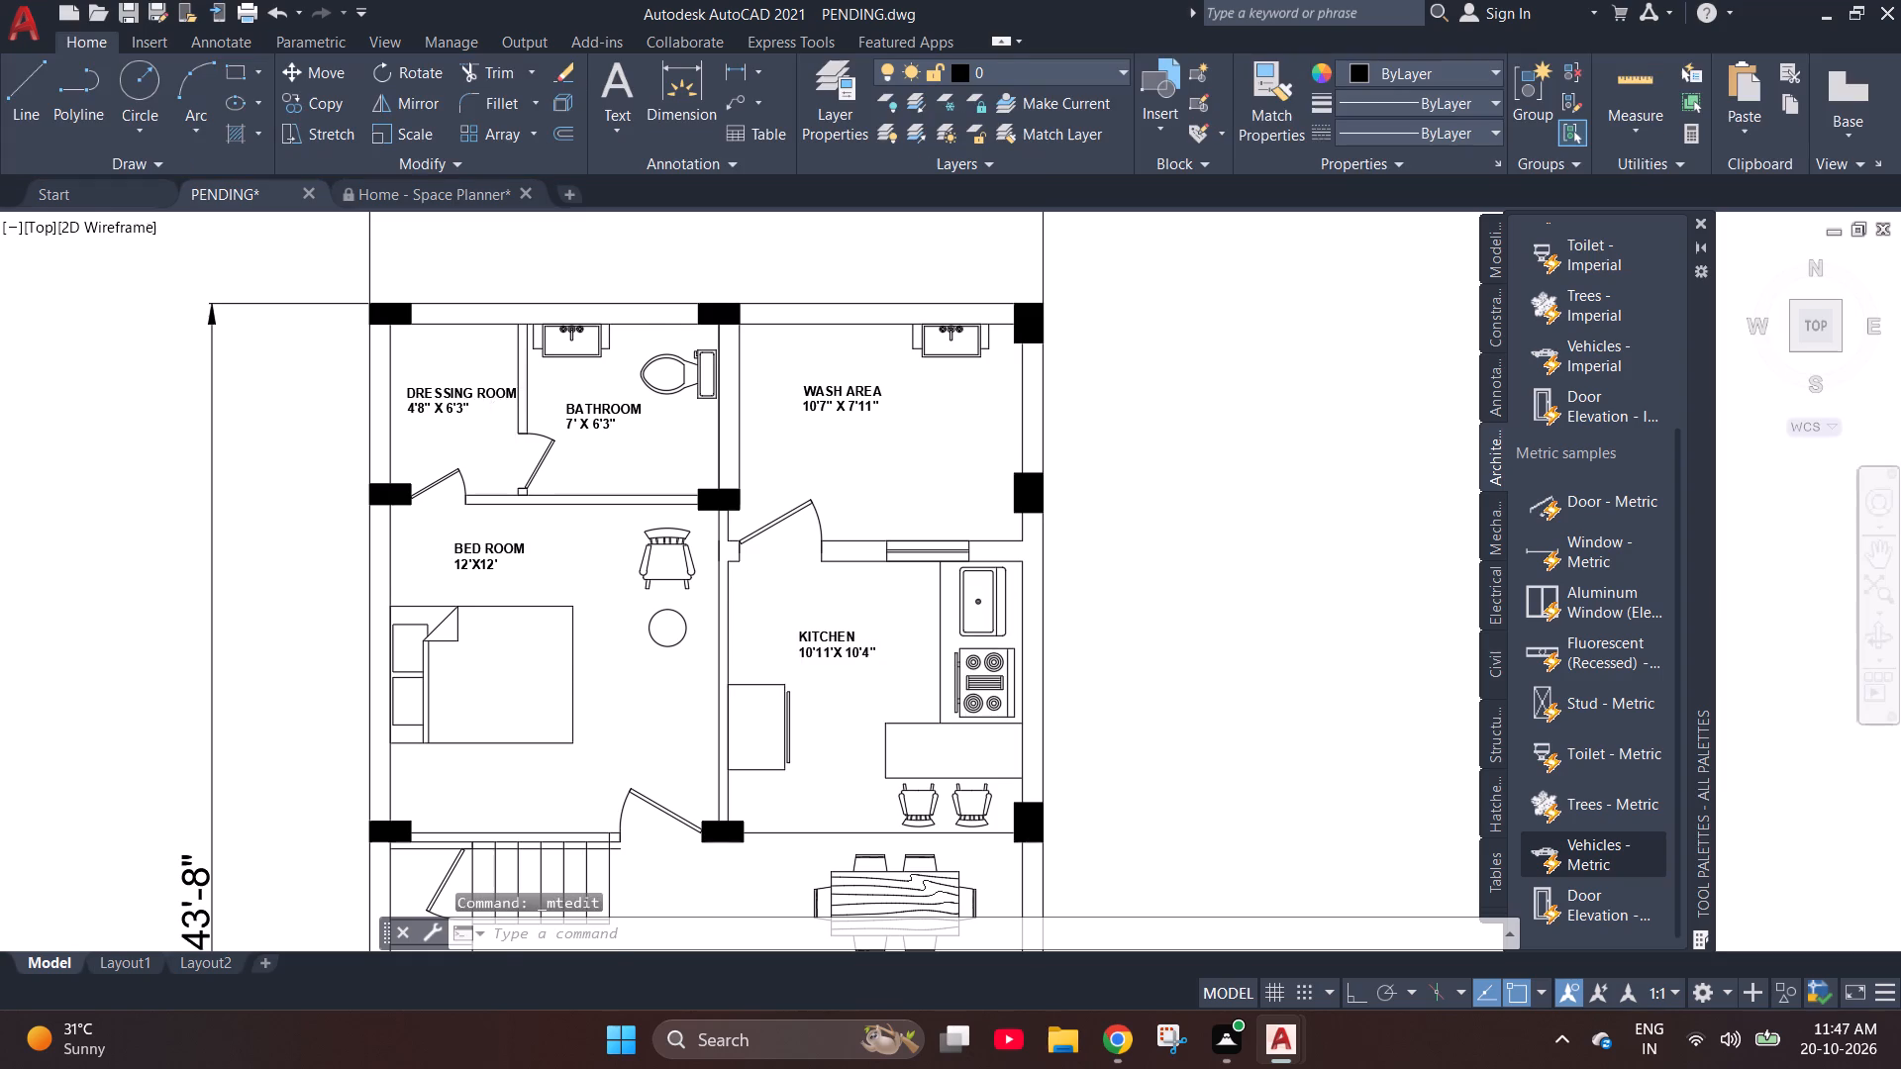
pyautogui.scroll(1, 530, 756)
pyautogui.scroll(-1, 507, 471)
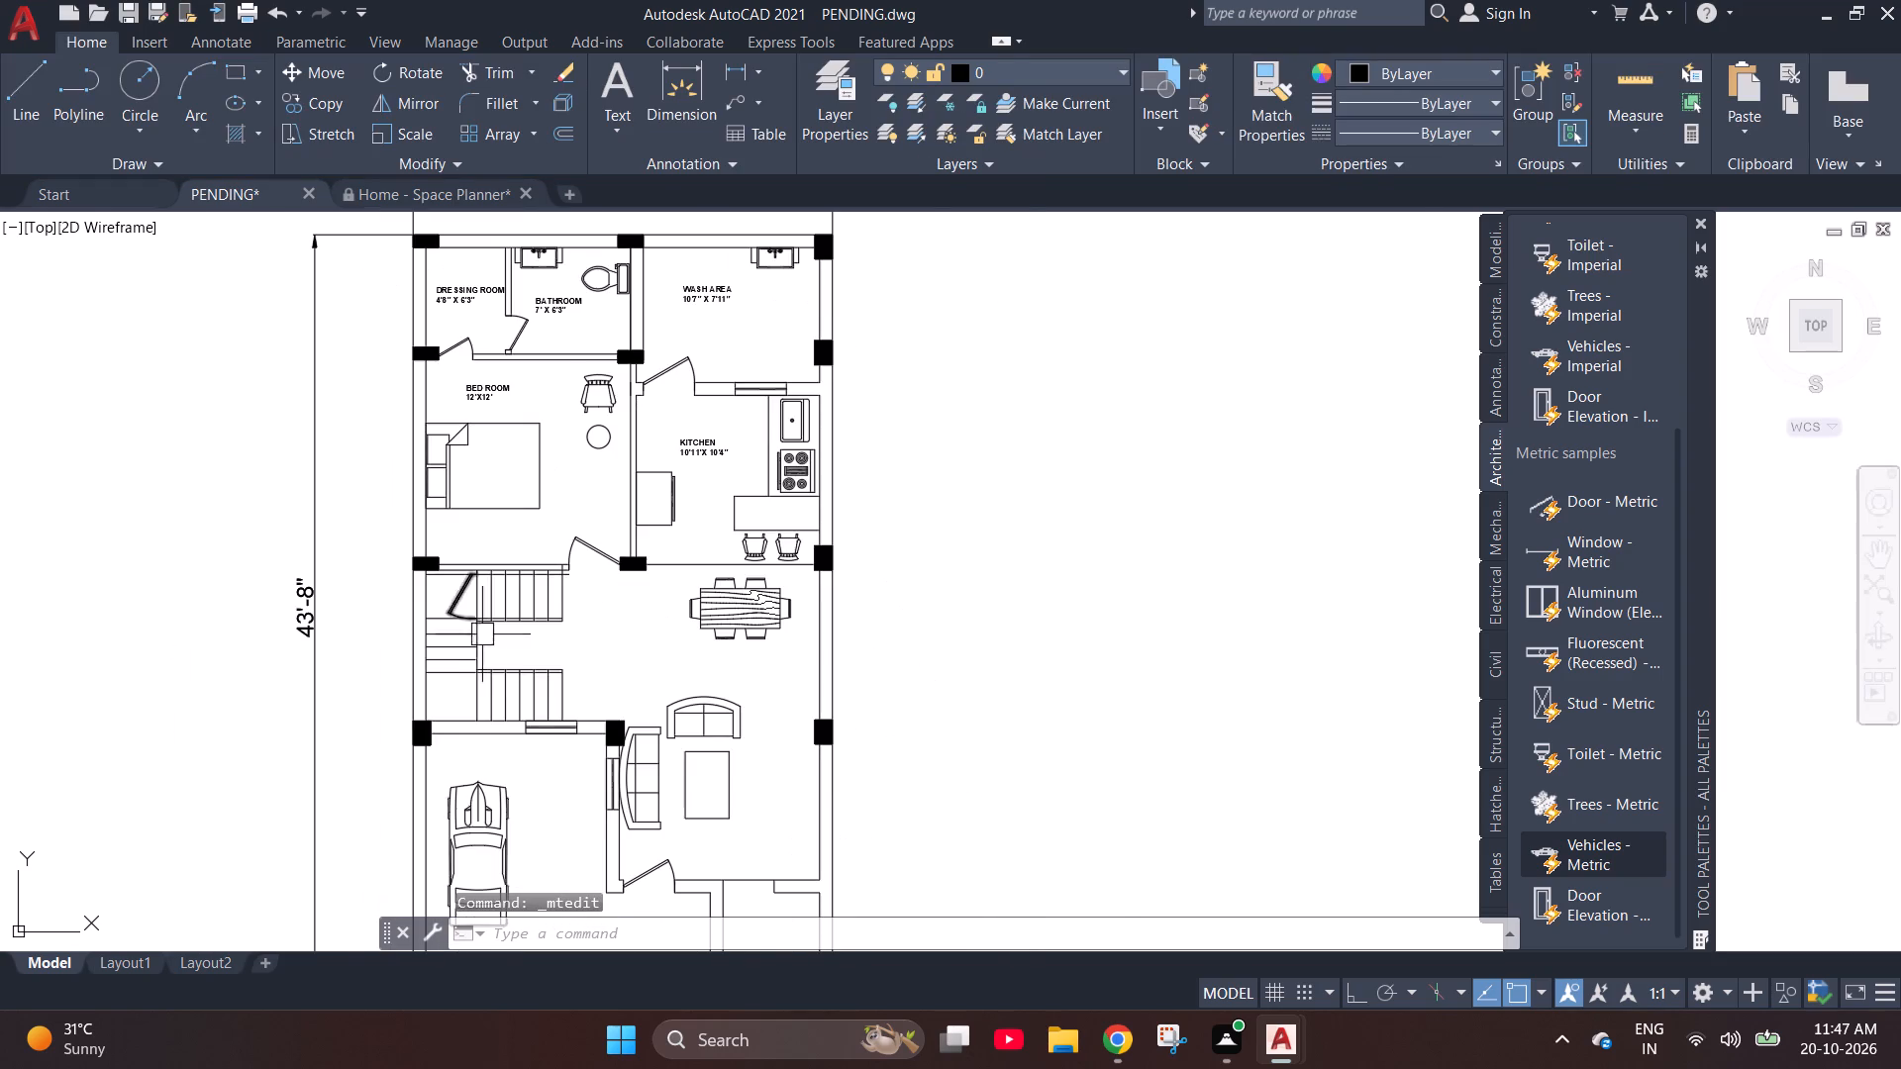
pyautogui.scroll(3, 503, 698)
pyautogui.hotkey('ctrl', 'v')
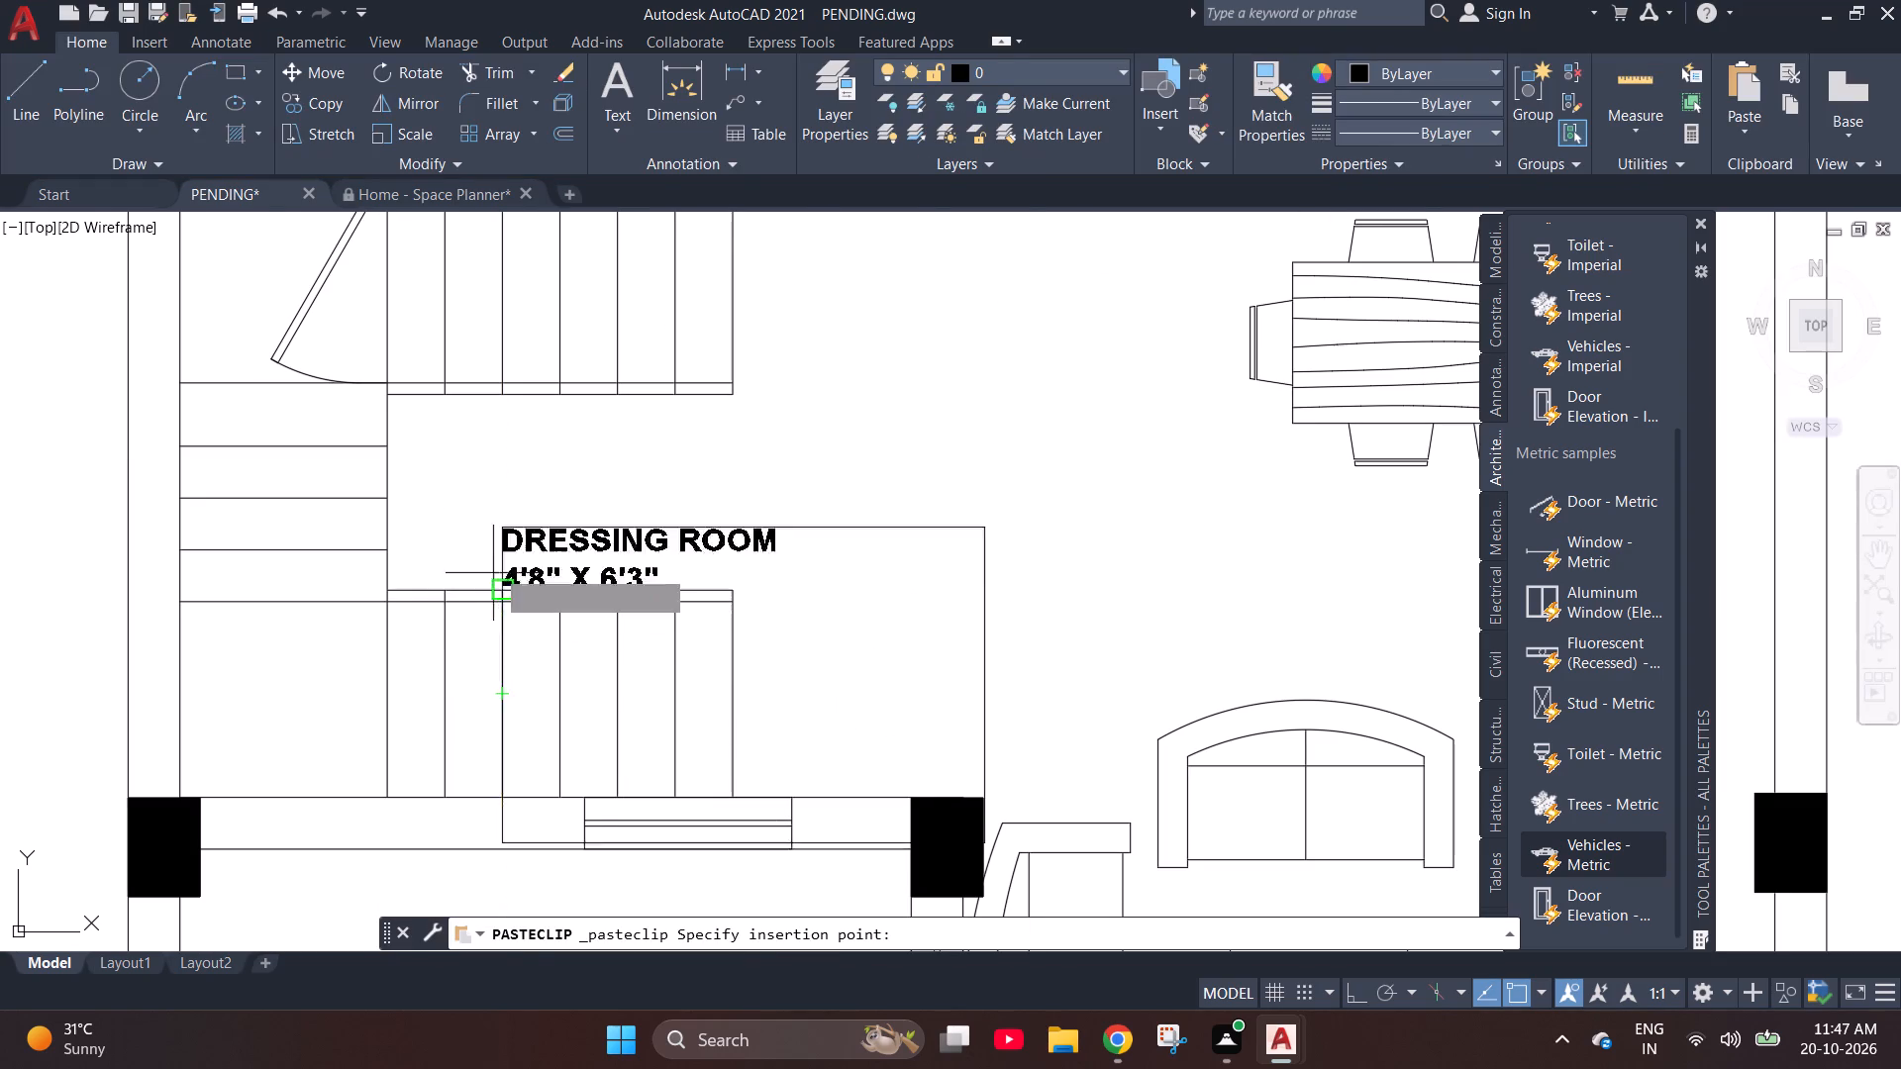
pyautogui.click(492, 531)
pyautogui.tripleClick(630, 502)
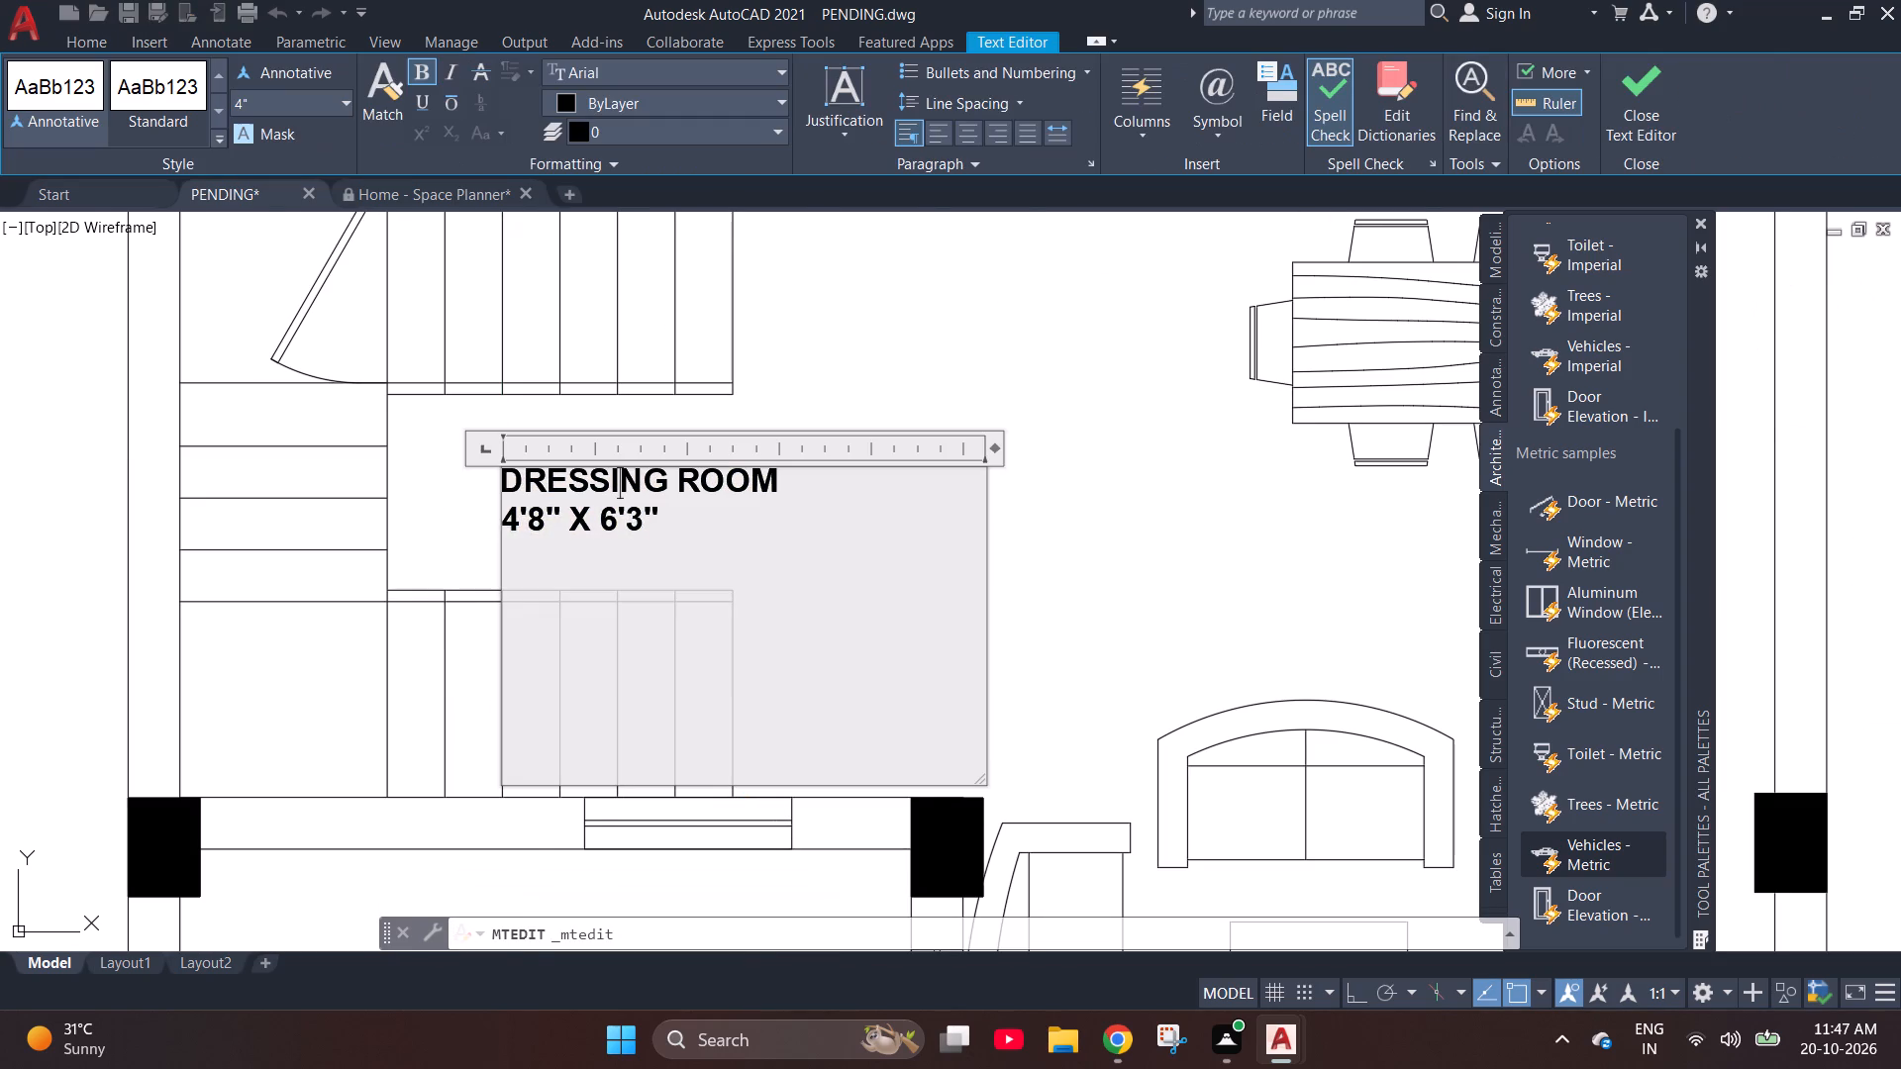
pyautogui.press('7')
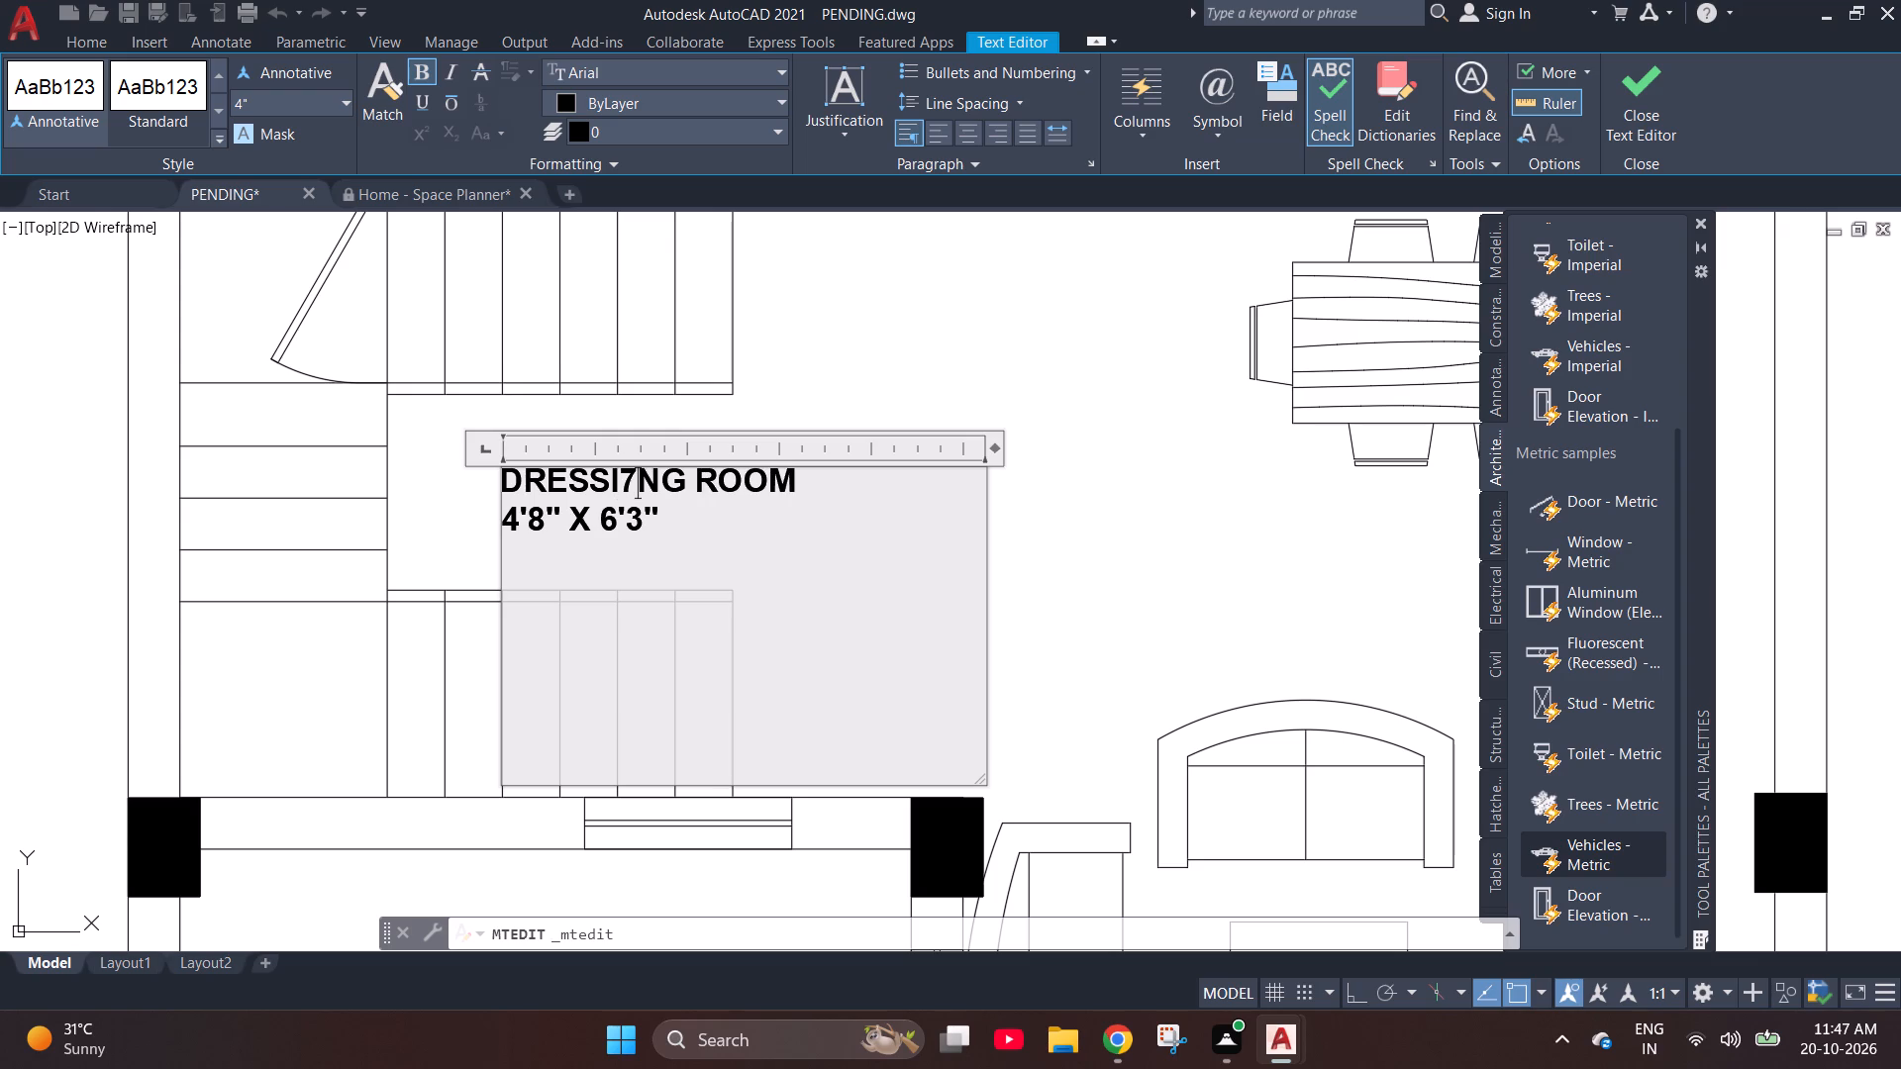
pyautogui.hotkey('ctrl', 'a')
pyautogui.press('7')
pyautogui.write("'11")
pyautogui.press('space')
pyautogui.write('X')
pyautogui.press('space')
pyautogui.write("8'10'")
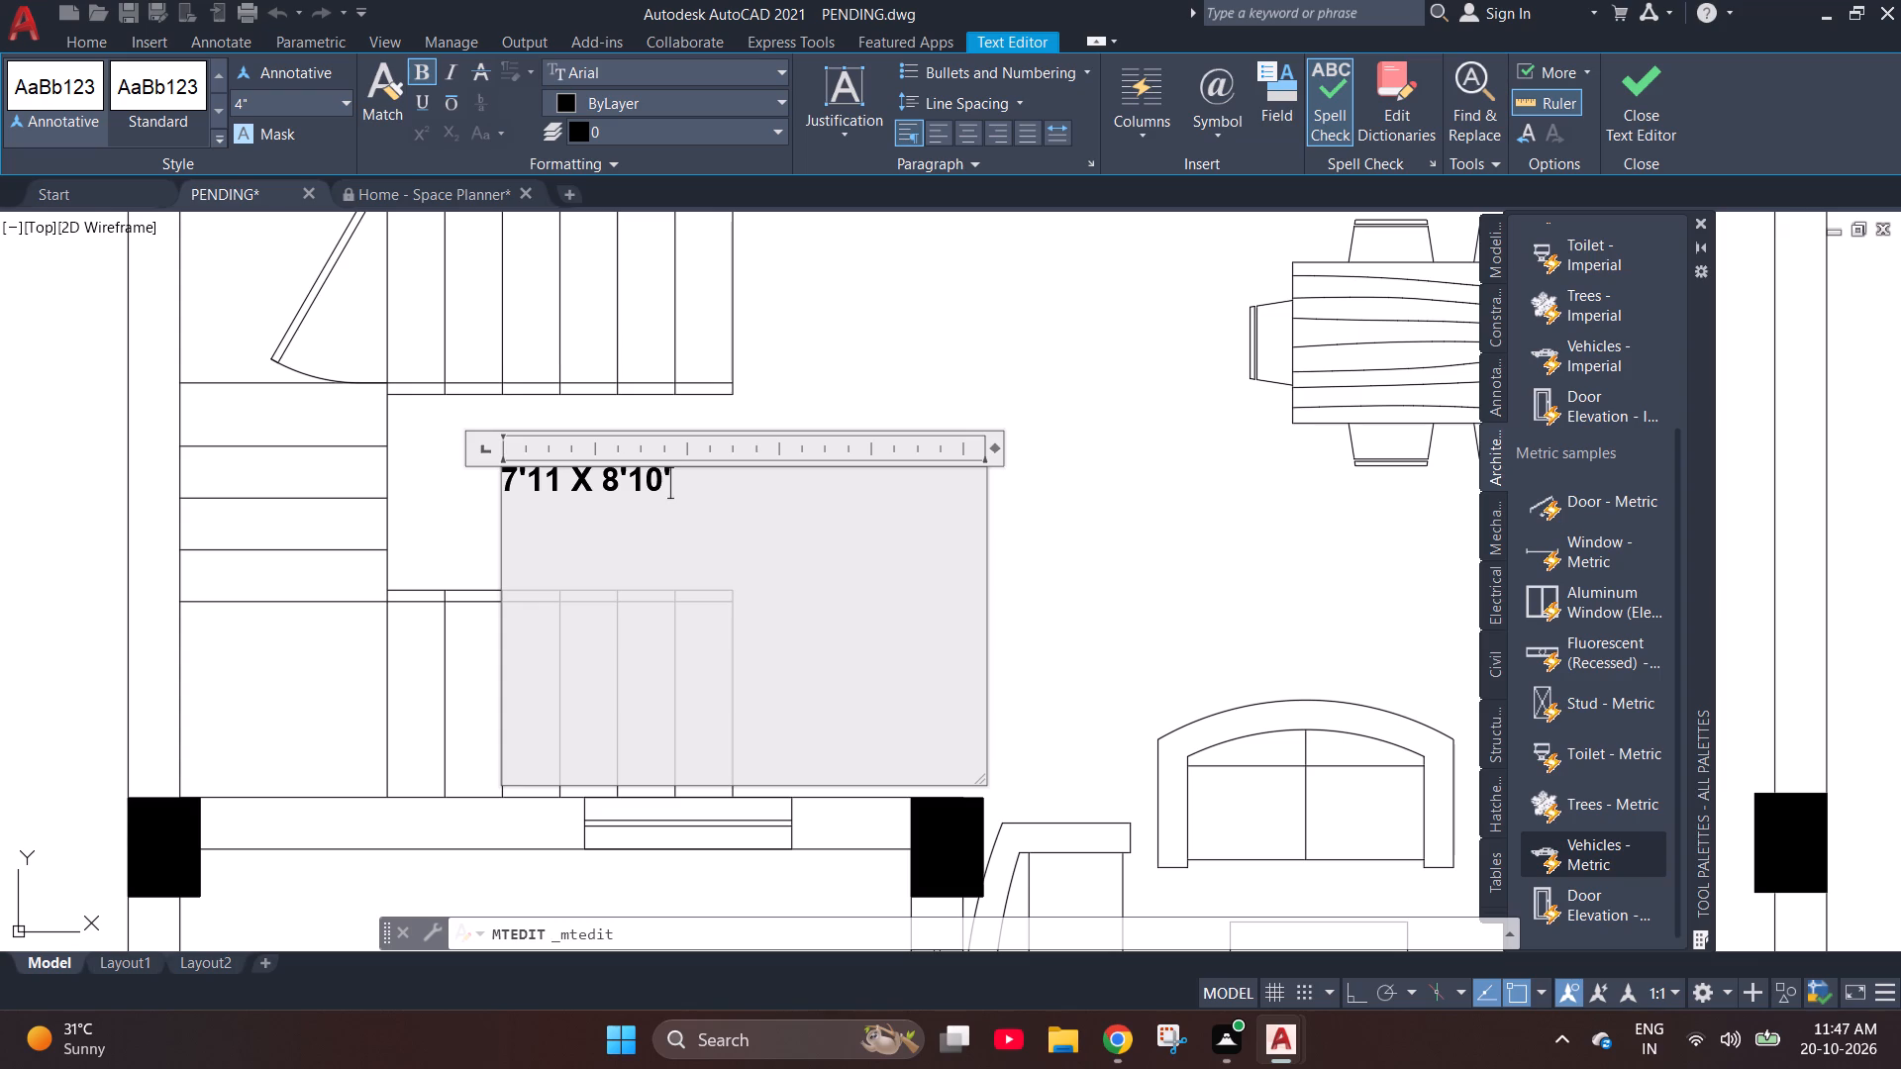
pyautogui.click(913, 393)
# Paste a label copy beside the coffee table and rewrite it as LIVING ROOM DINING AREA with 12' X 18'2' below.
pyautogui.scroll(-2, 837, 392)
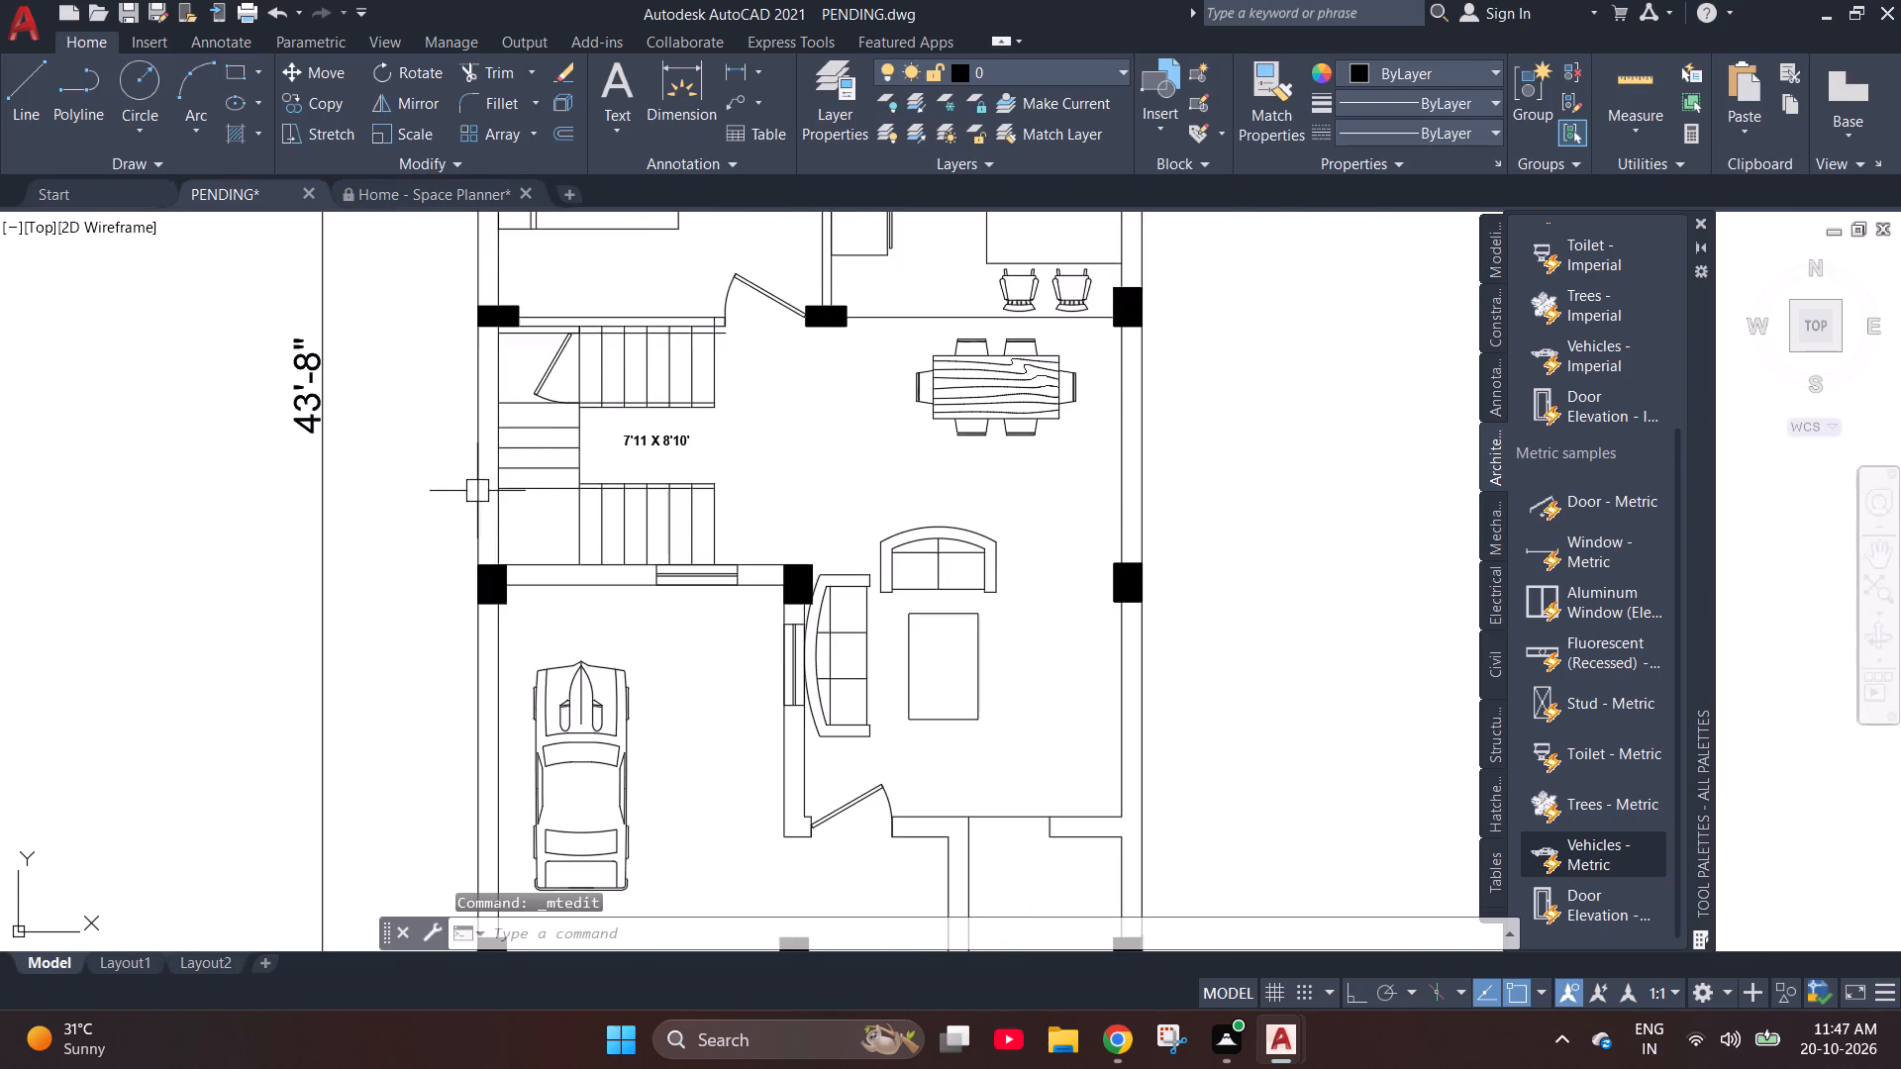
pyautogui.scroll(-2, 477, 491)
pyautogui.scroll(4, 544, 461)
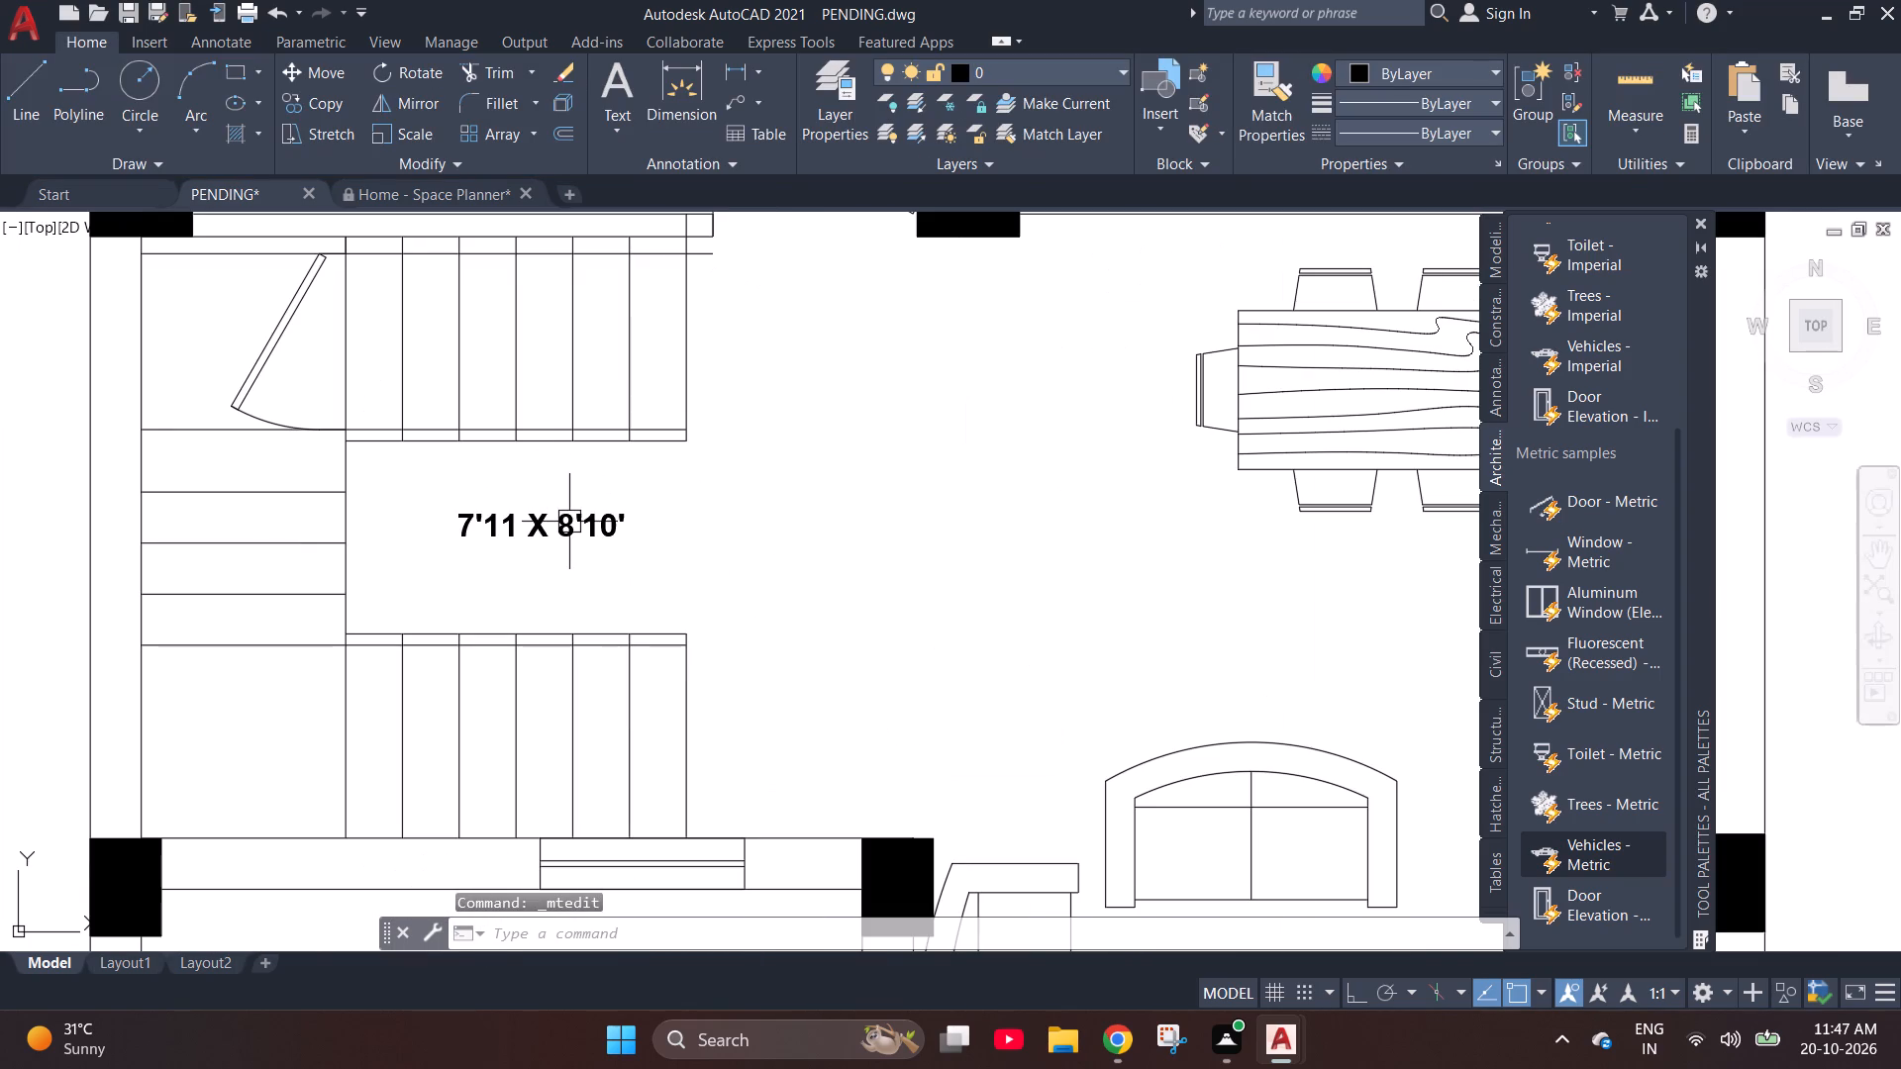
pyautogui.scroll(-3, 301, 611)
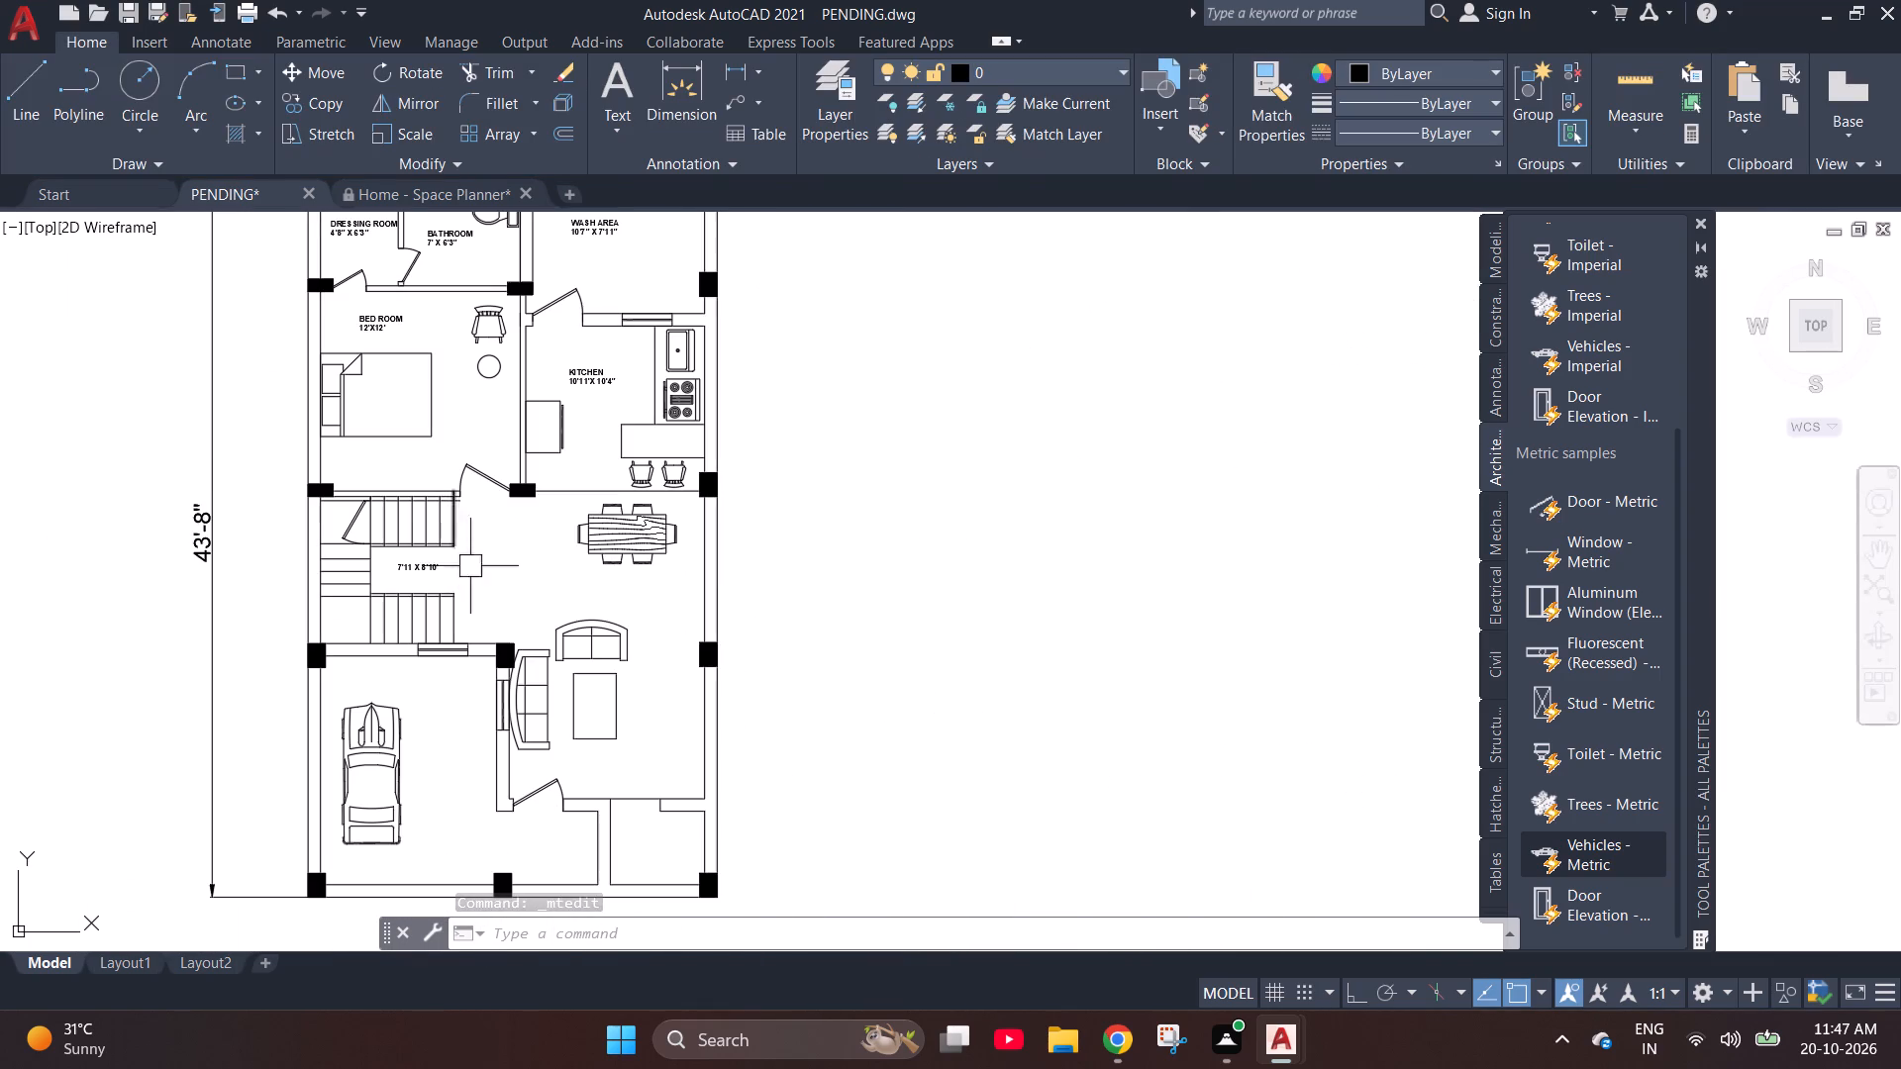
pyautogui.scroll(1, 608, 606)
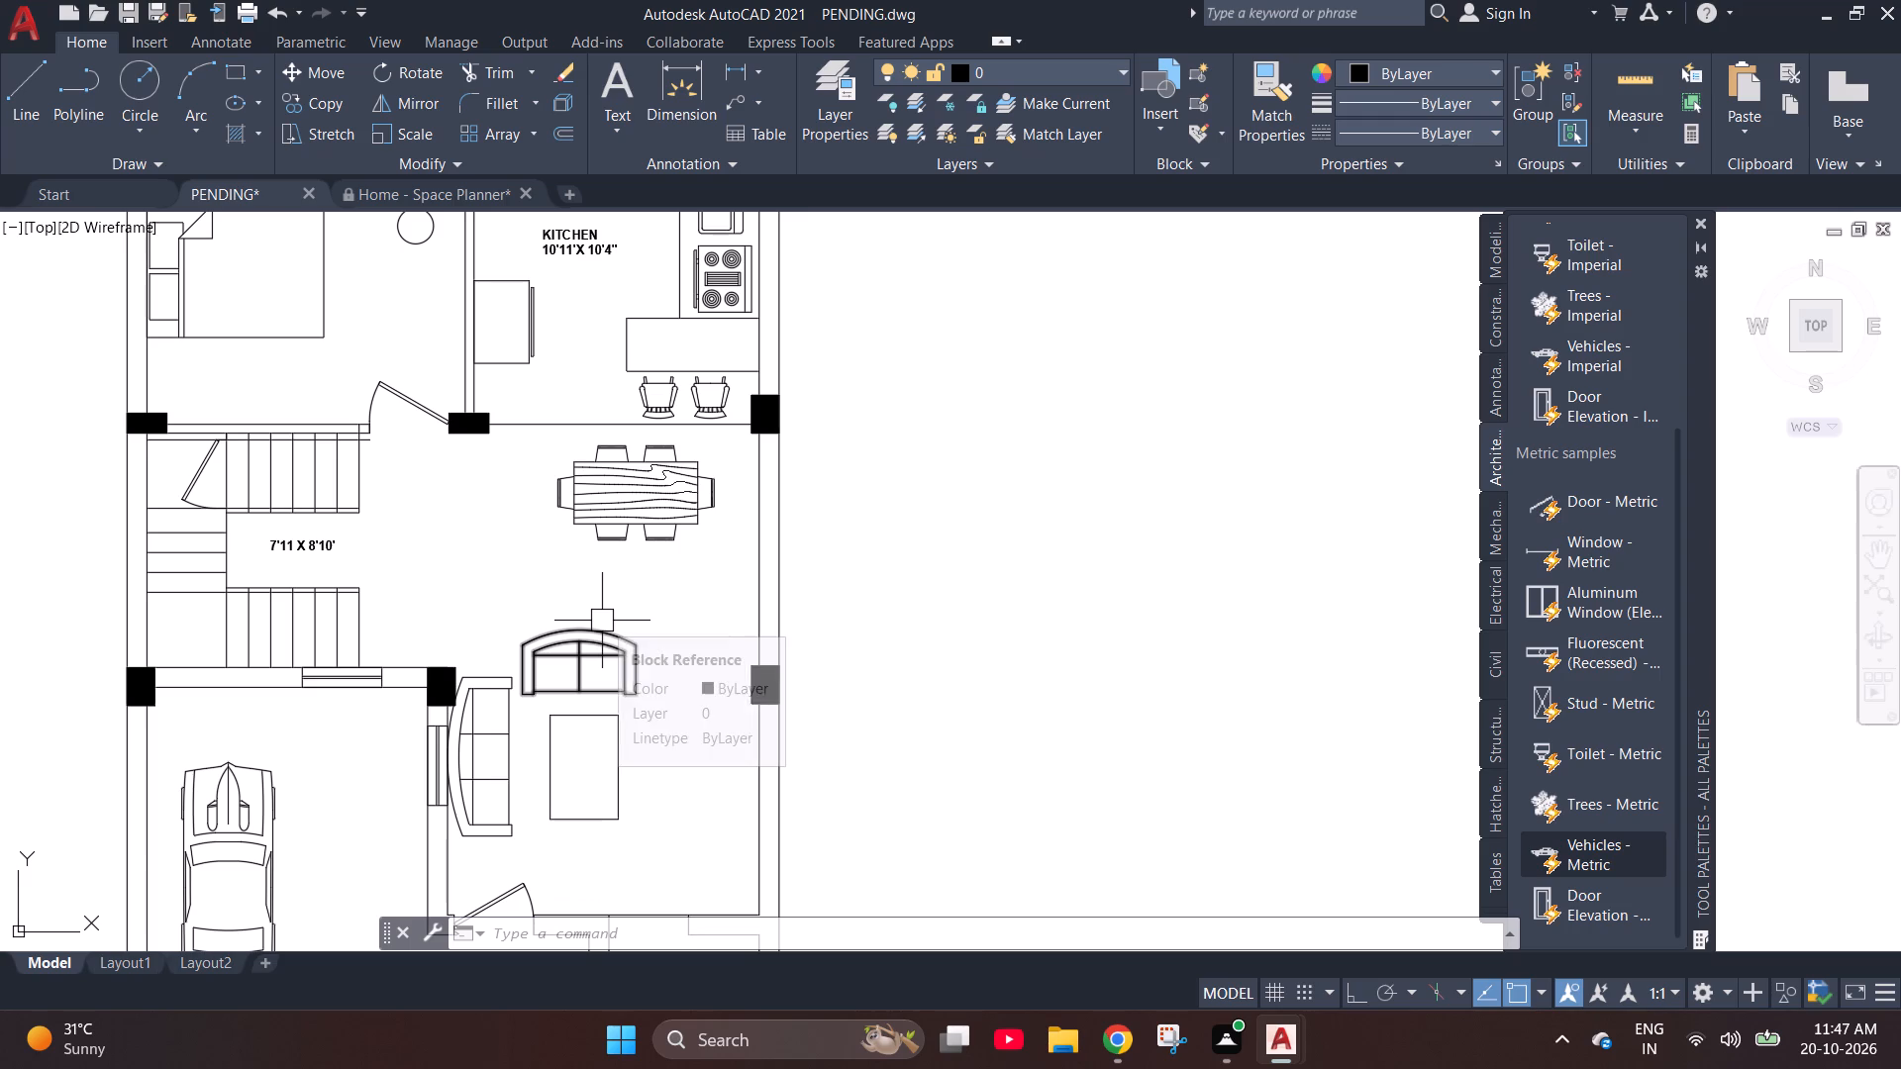
pyautogui.hotkey('ctrl', 'v')
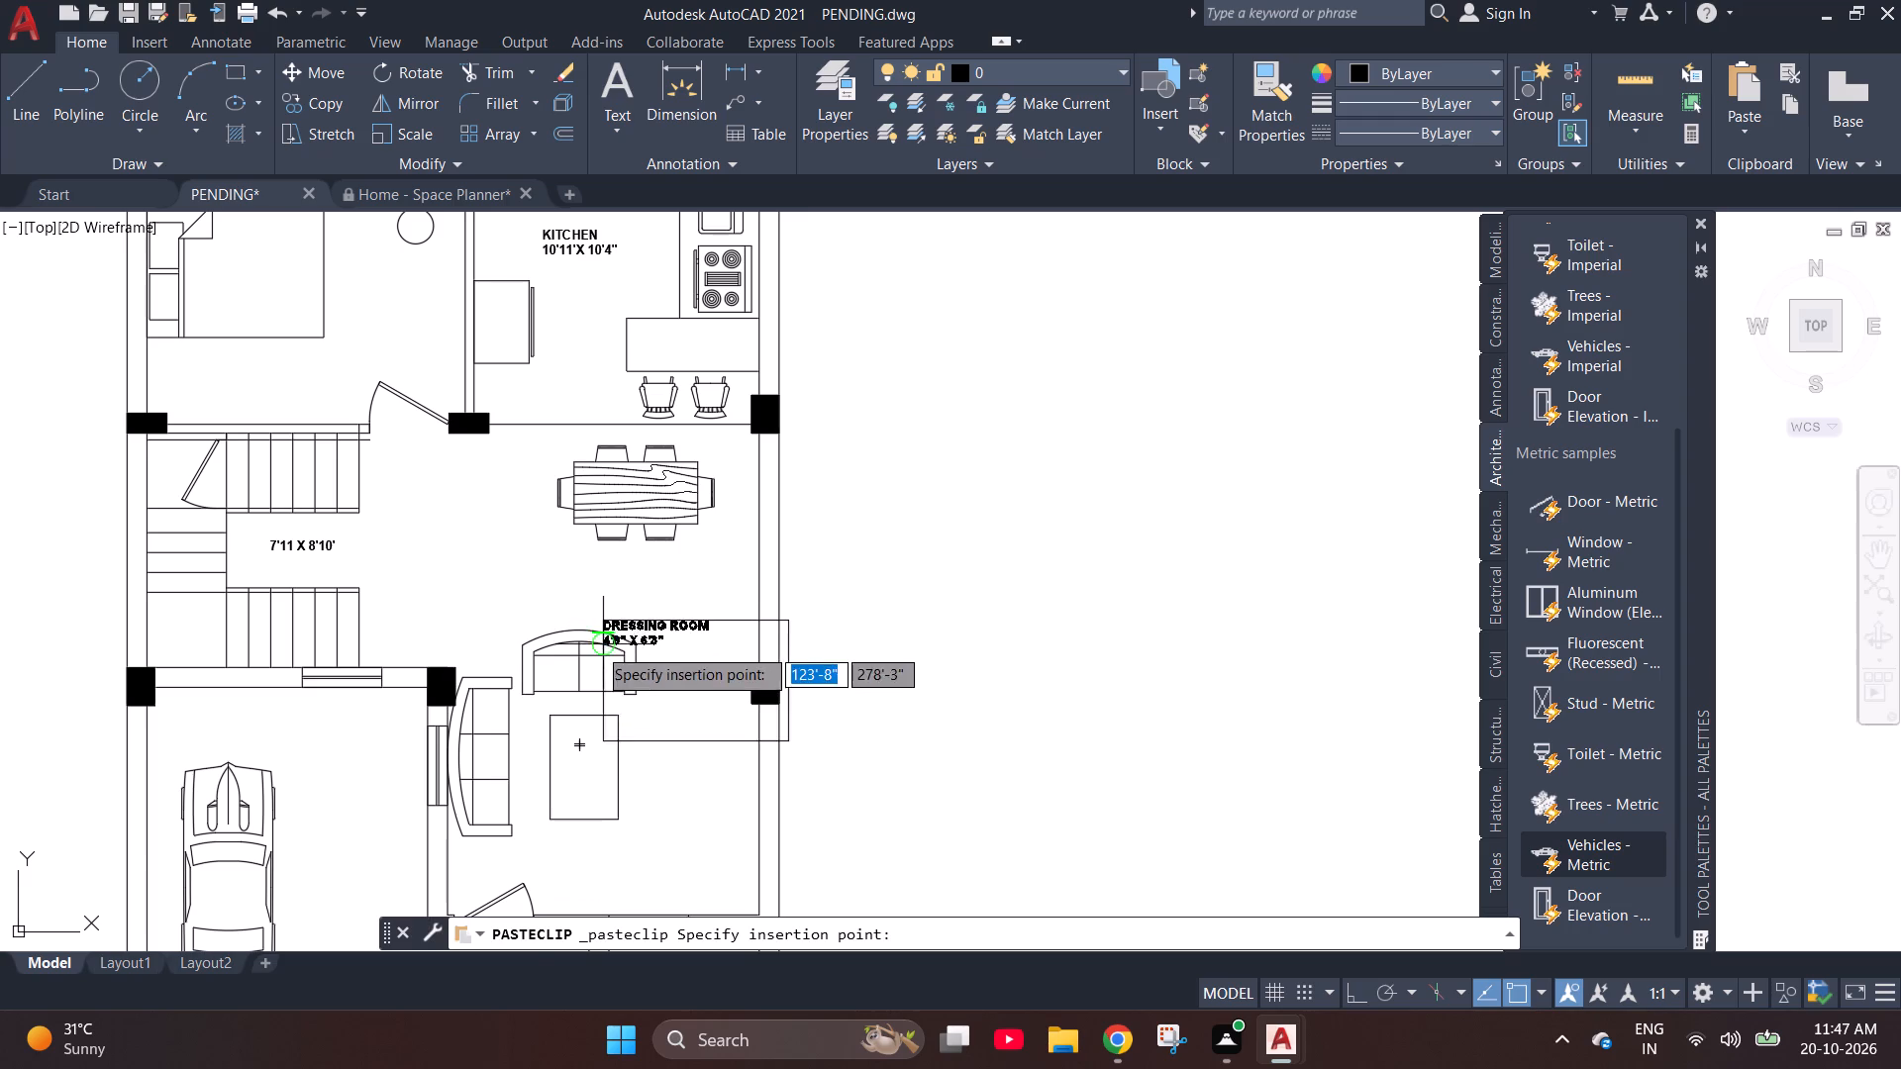
pyautogui.click(639, 785)
pyautogui.doubleClick(660, 774)
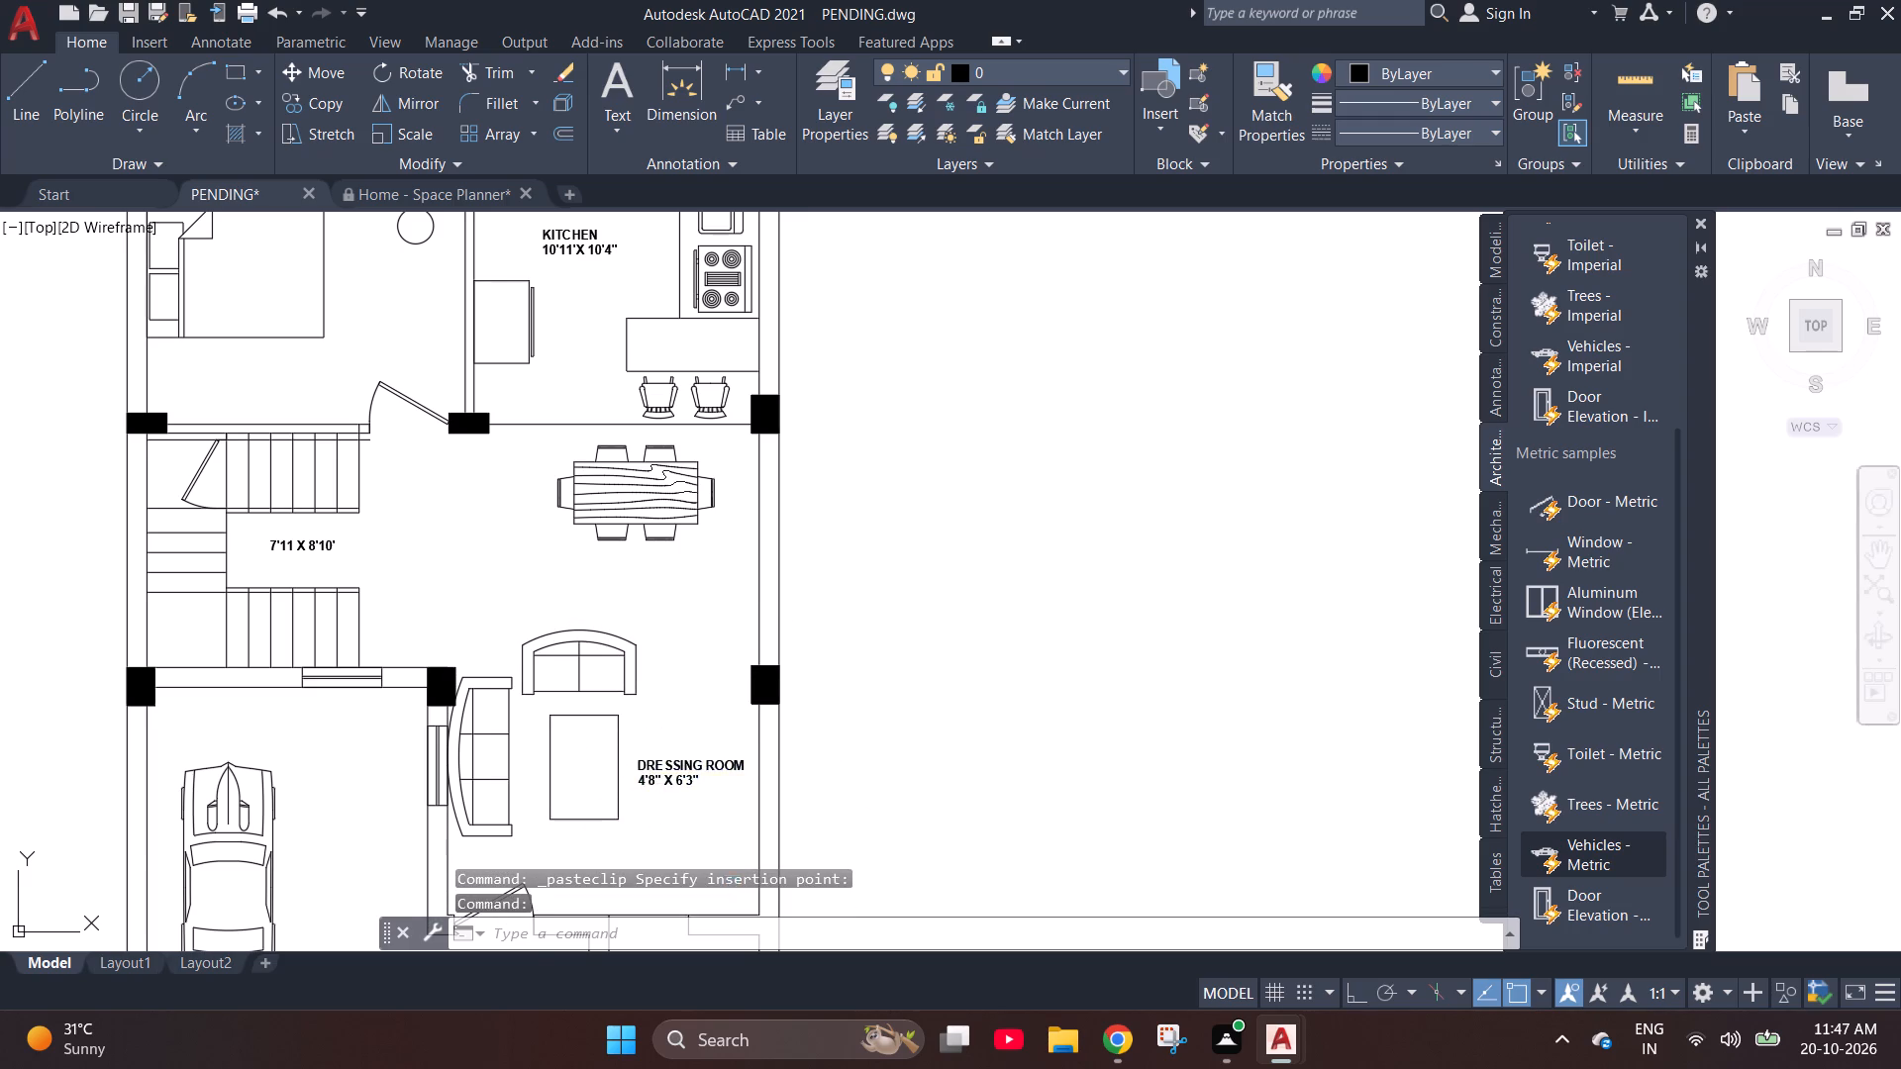
pyautogui.hotkey('ctrl', 'a')
pyautogui.write('LIVING ROOM')
pyautogui.press('space')
pyautogui.write('DIN')
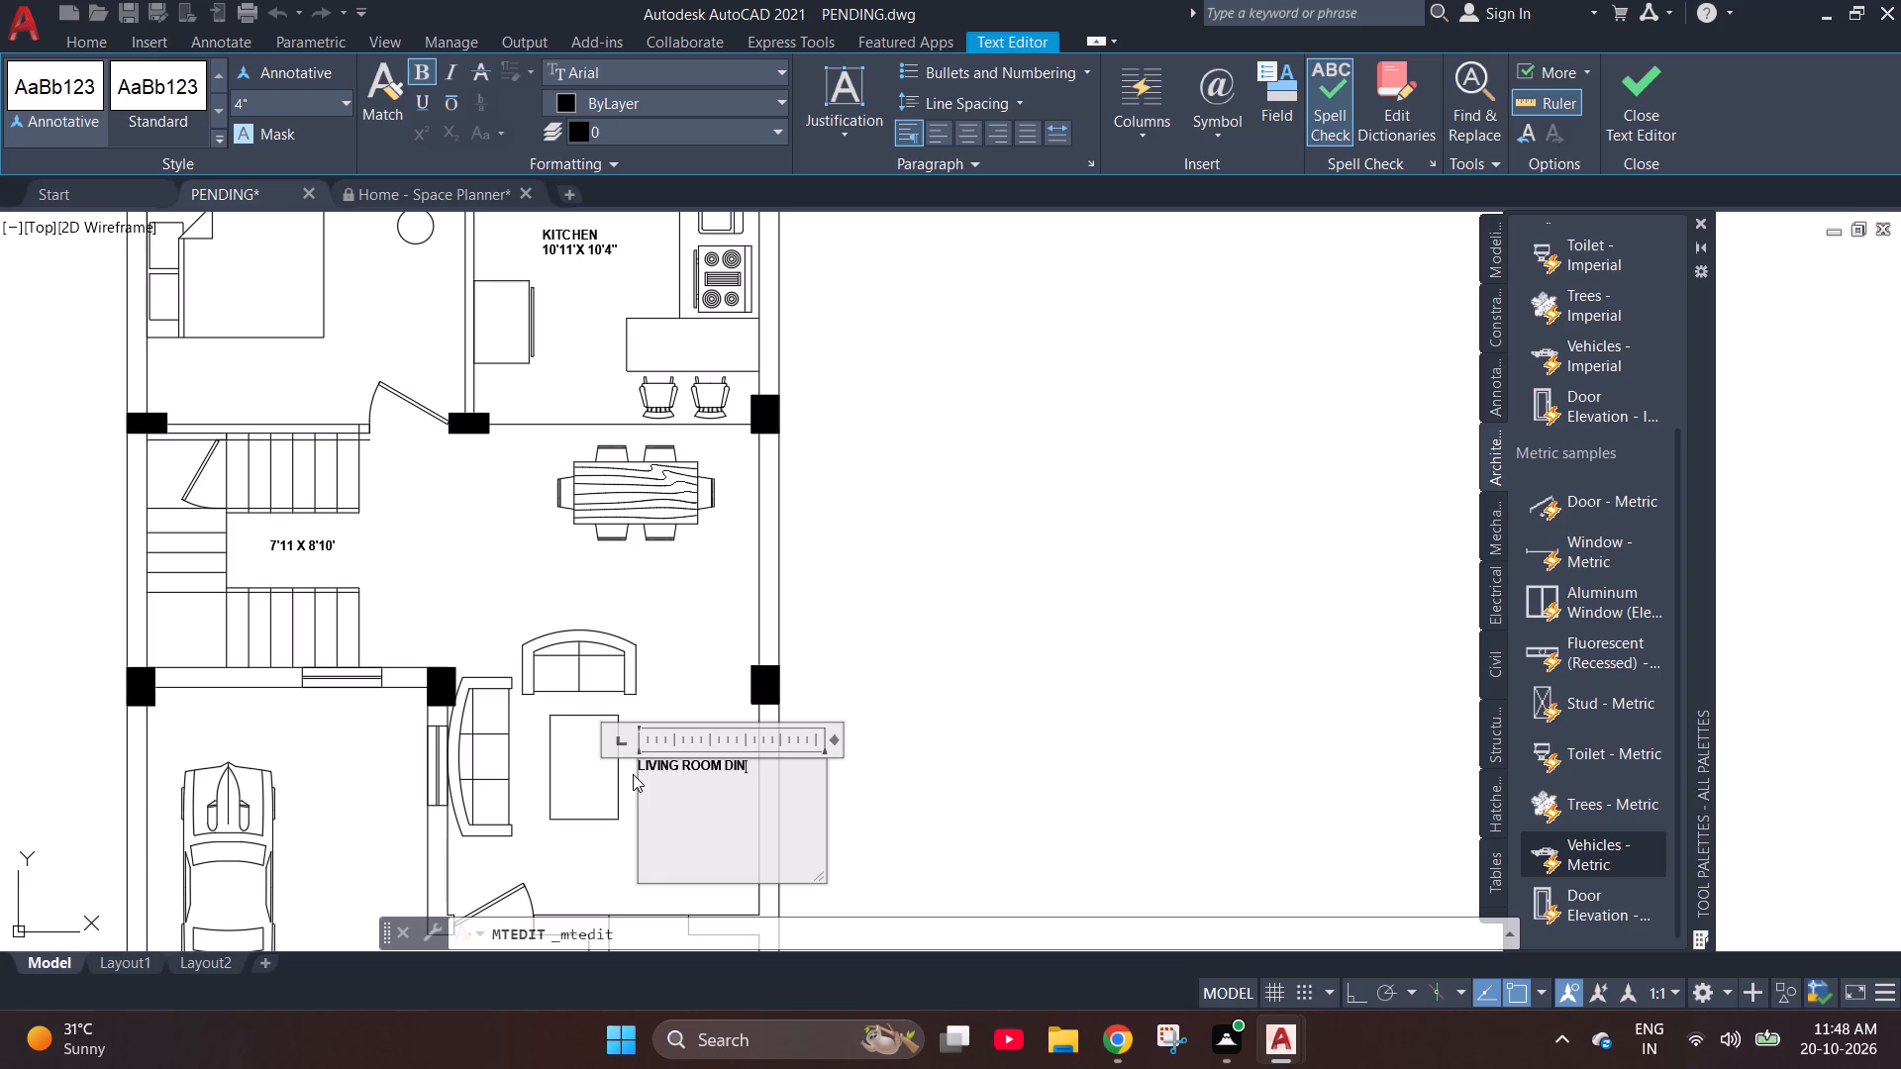
pyautogui.write('ING AREA')
pyautogui.press('Return')
pyautogui.write("12' X")
pyautogui.press('space')
pyautogui.write("18'2'")
# Set the text height of the whole living and dining label to 7", keeping it bold.
pyautogui.hotkey('ctrl', 'a')
pyautogui.hotkey('ctrl', 'b')
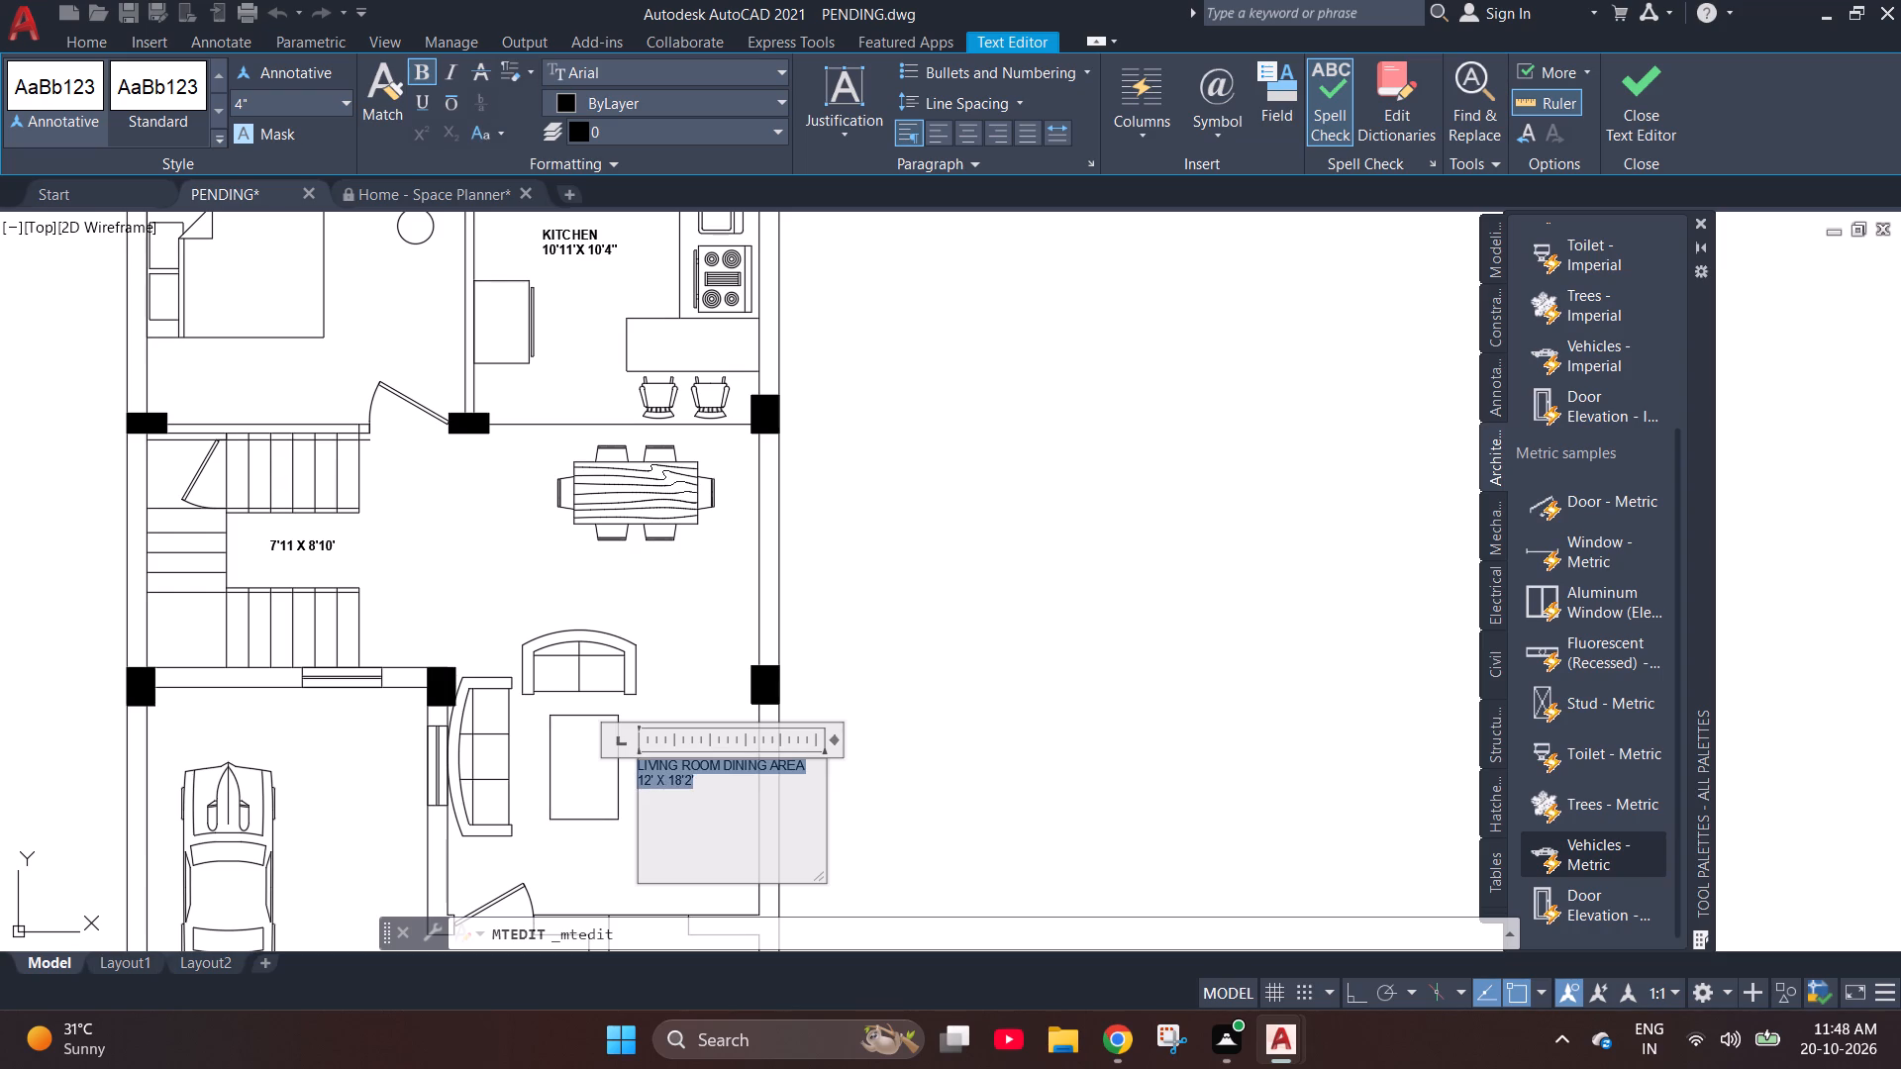
pyautogui.keyDown('ctrl'); pyautogui.rightClick(689, 838); pyautogui.keyUp('ctrl')
pyautogui.hotkey('ctrl', 'b')
pyautogui.press('Escape')
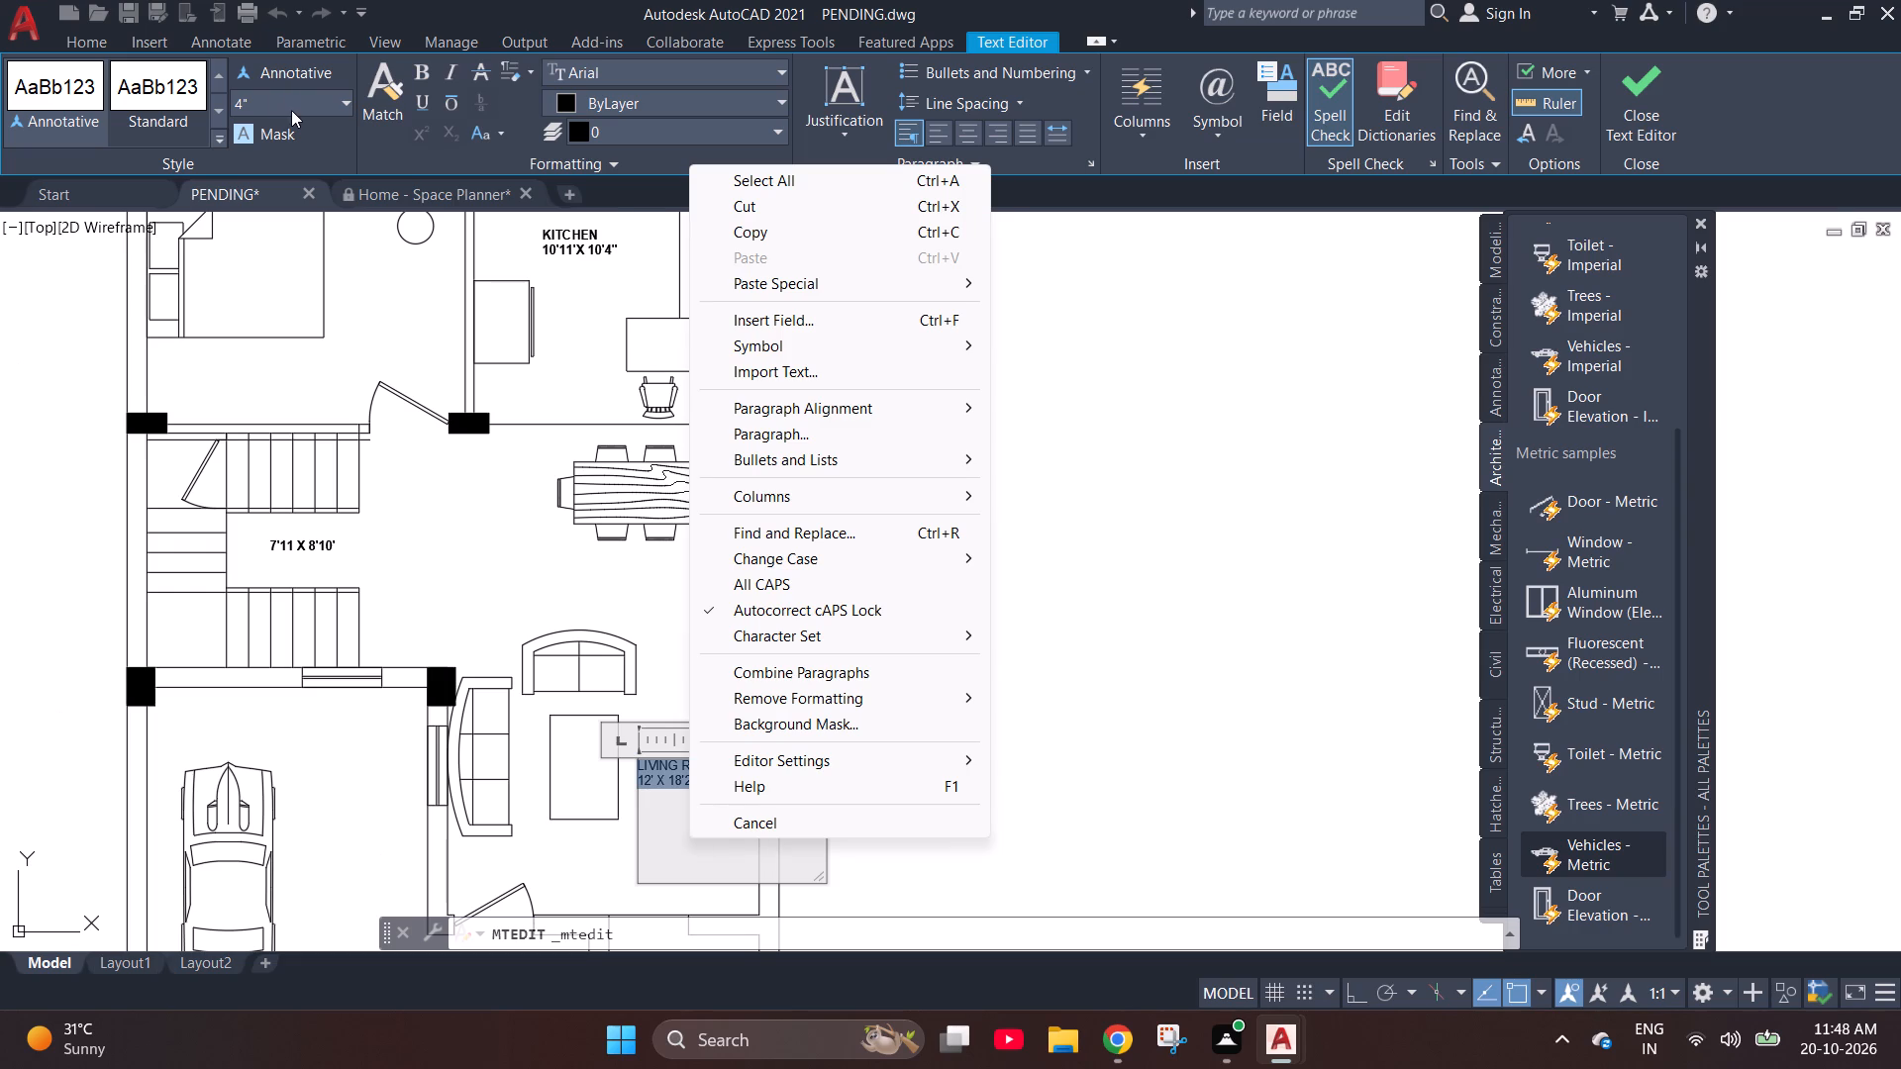
pyautogui.hotkey('ctrl', 'b')
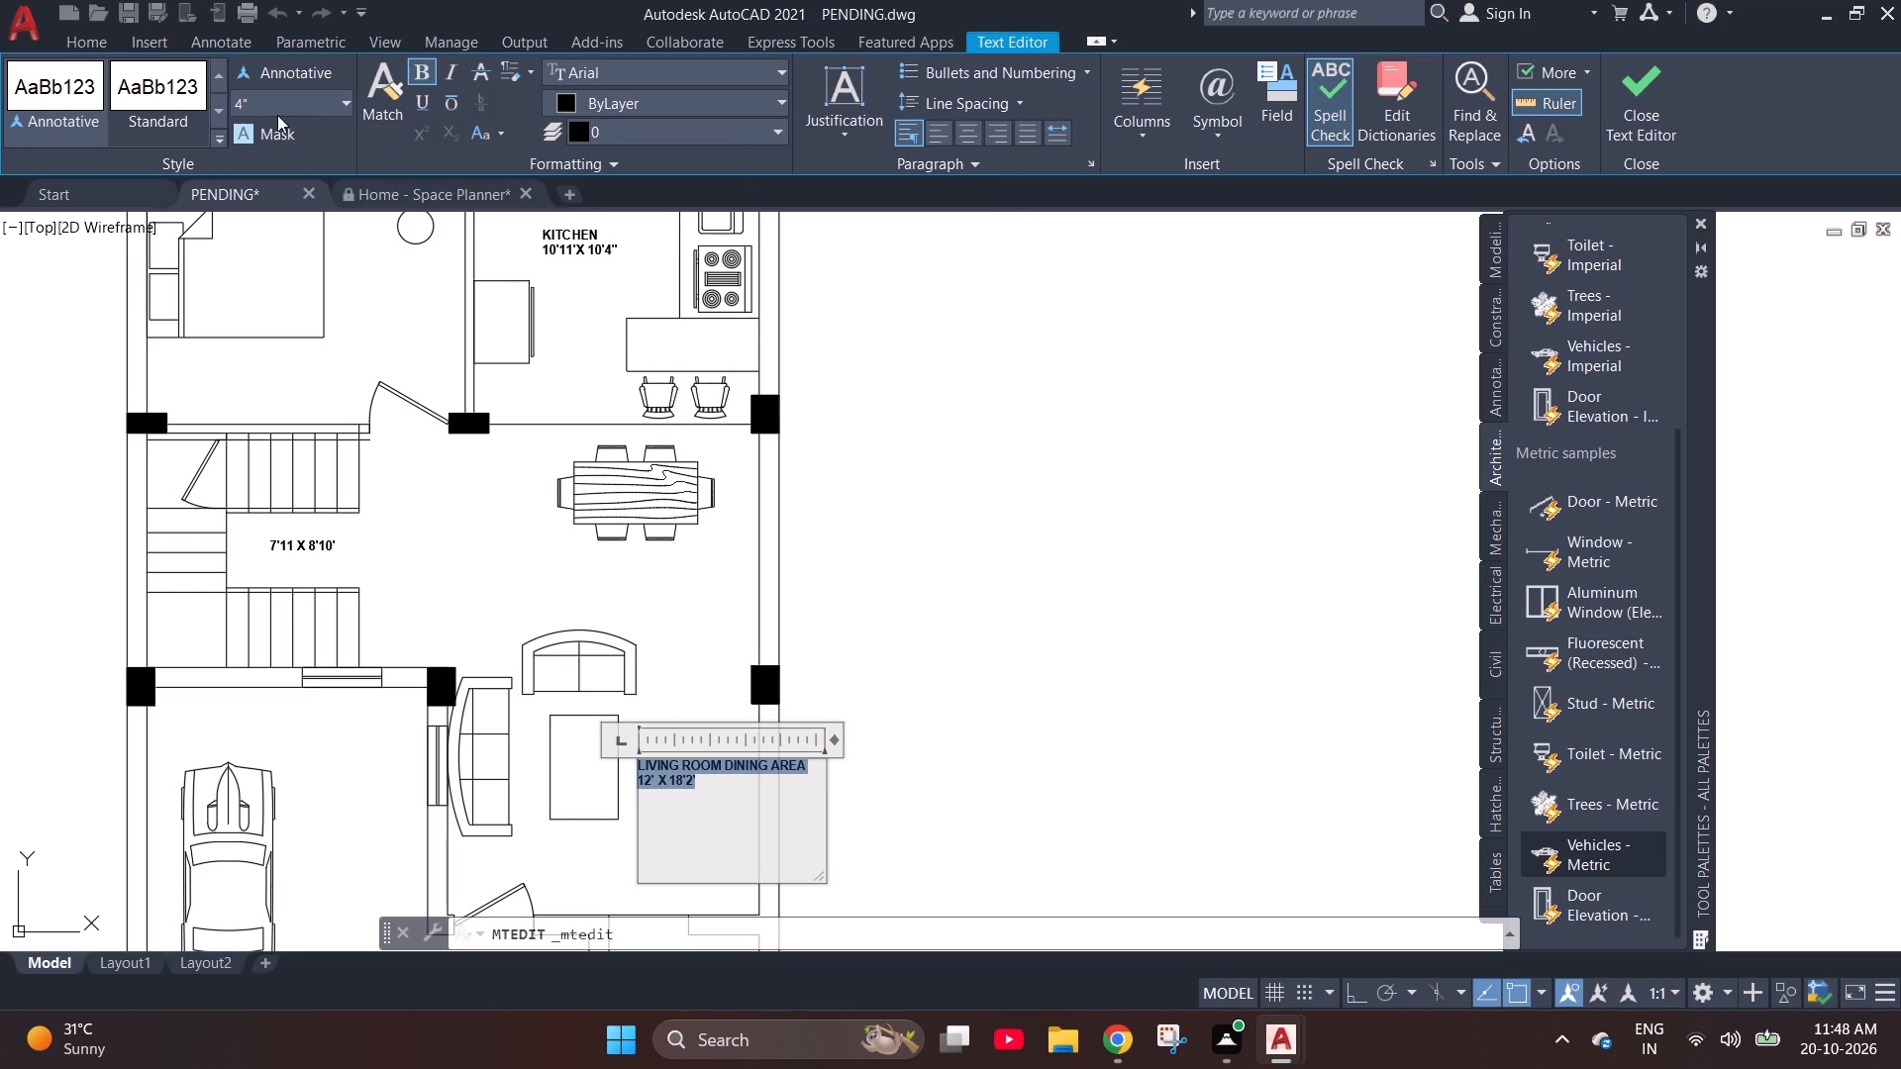
pyautogui.click(271, 102)
pyautogui.write('7"')
pyautogui.press('Return')
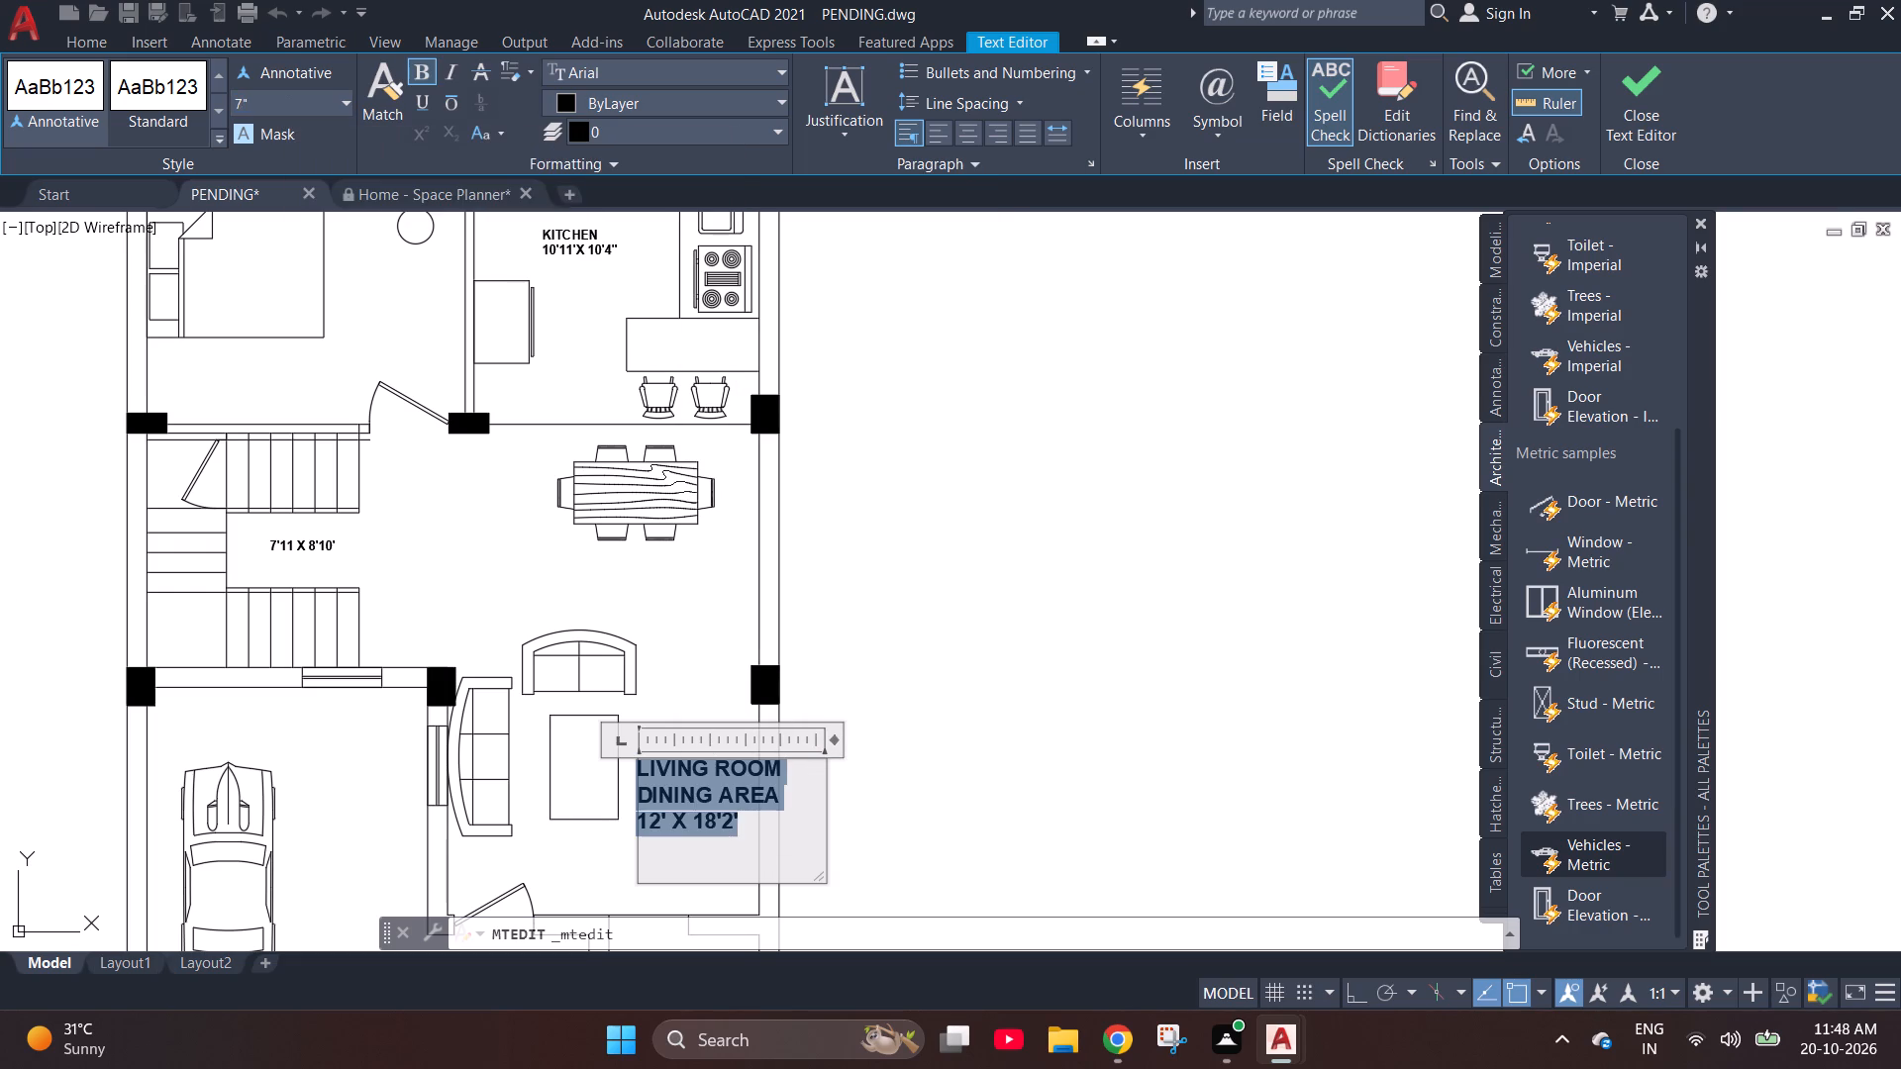
pyautogui.click(709, 669)
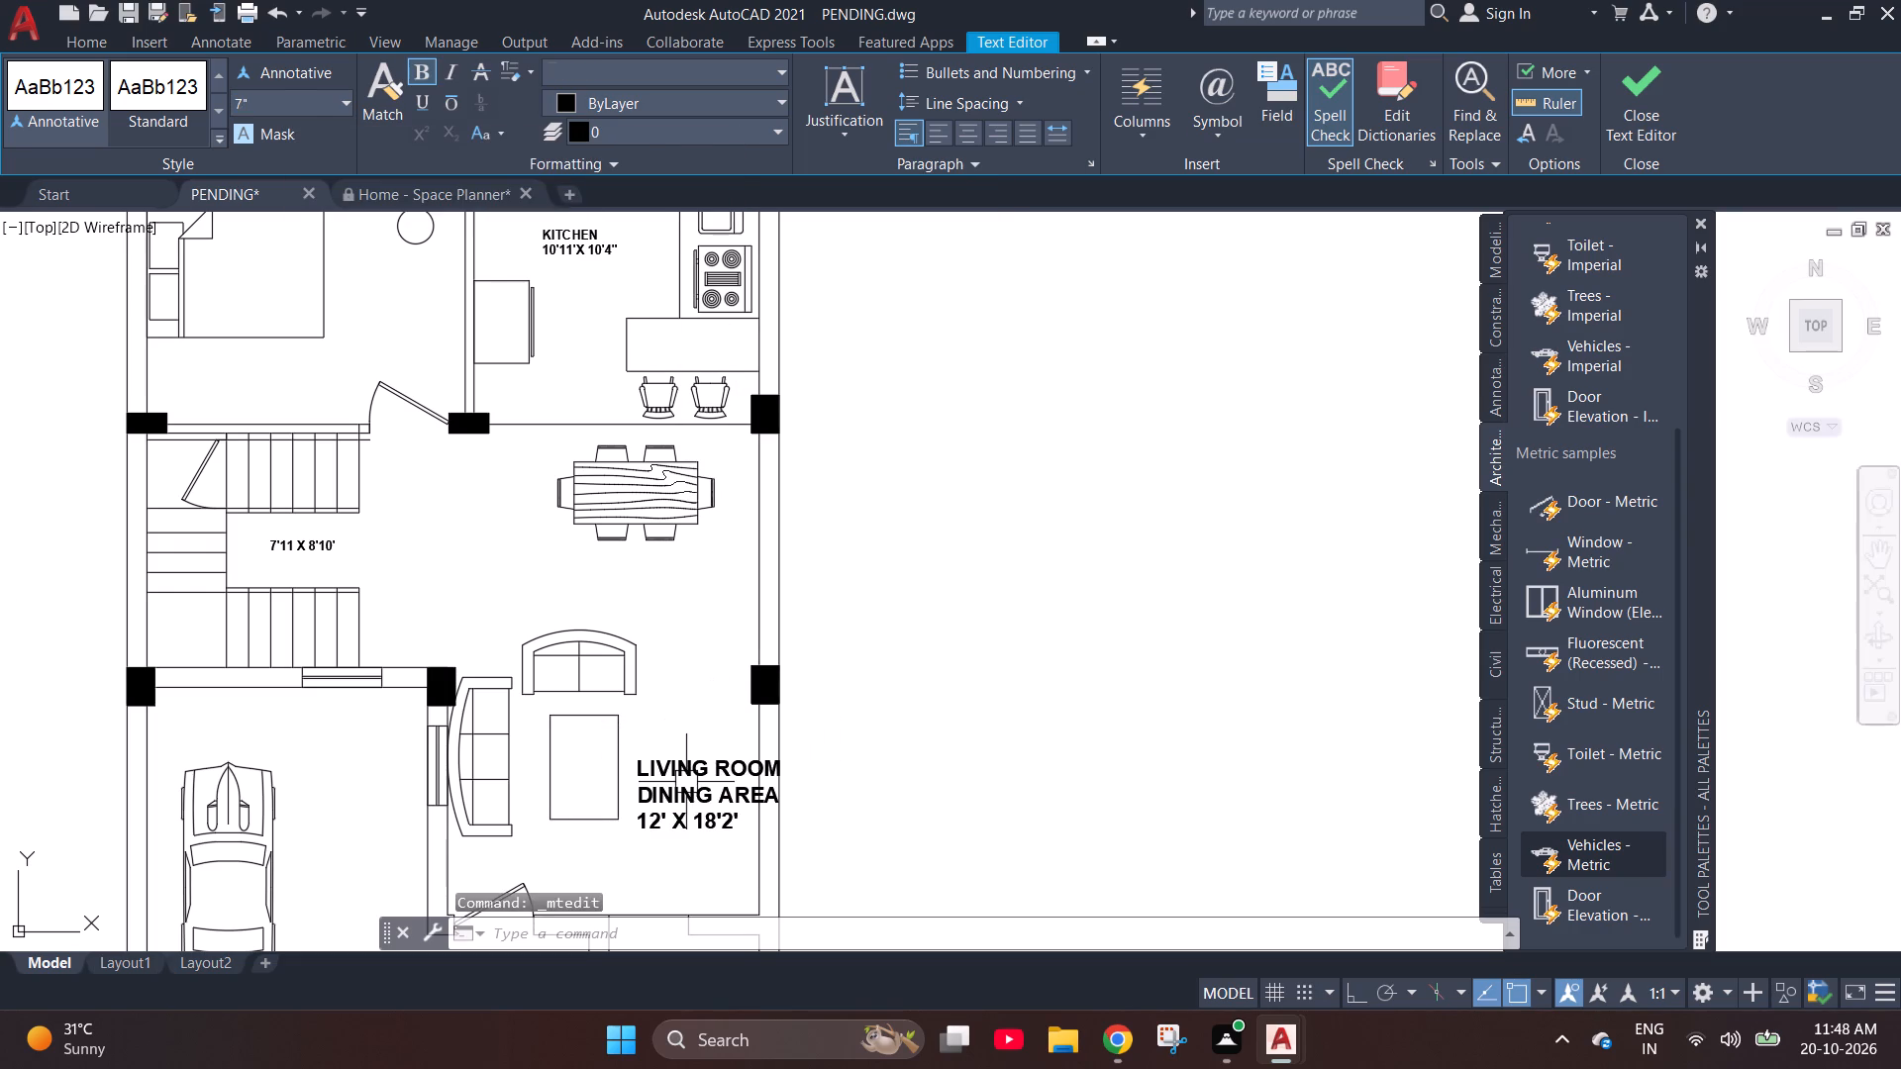
# Move the living and dining label away from the outer wall so it starts over the coffee table.
pyautogui.click(686, 792)
pyautogui.click(647, 764)
pyautogui.click(571, 758)
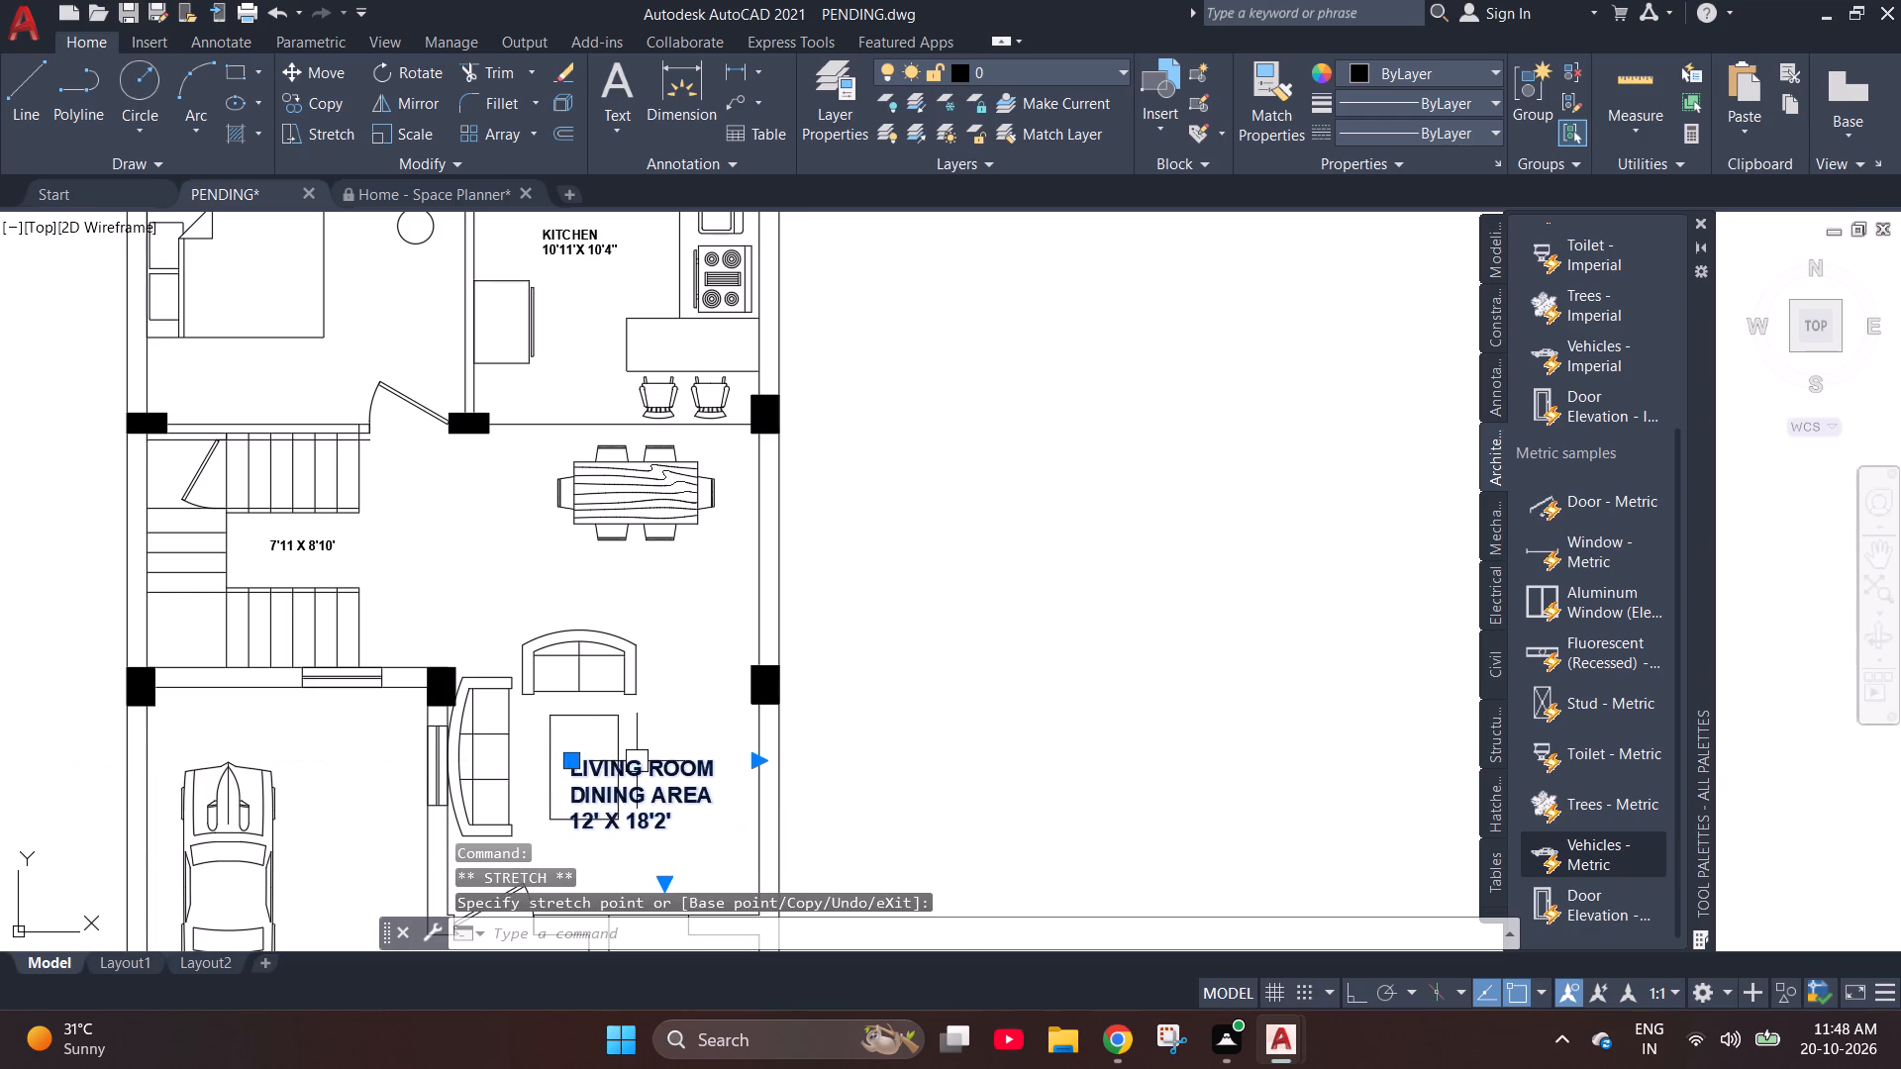
# Paste a label copy beside the parked car and rewrite it as PORCH with 10'7" X 14' below.
pyautogui.press('Escape')
pyautogui.scroll(-1, 949, 558)
pyautogui.scroll(-1, 921, 643)
pyautogui.scroll(2, 667, 744)
pyautogui.scroll(2, 649, 658)
pyautogui.hotkey('ctrl', 'v')
pyautogui.click(799, 647)
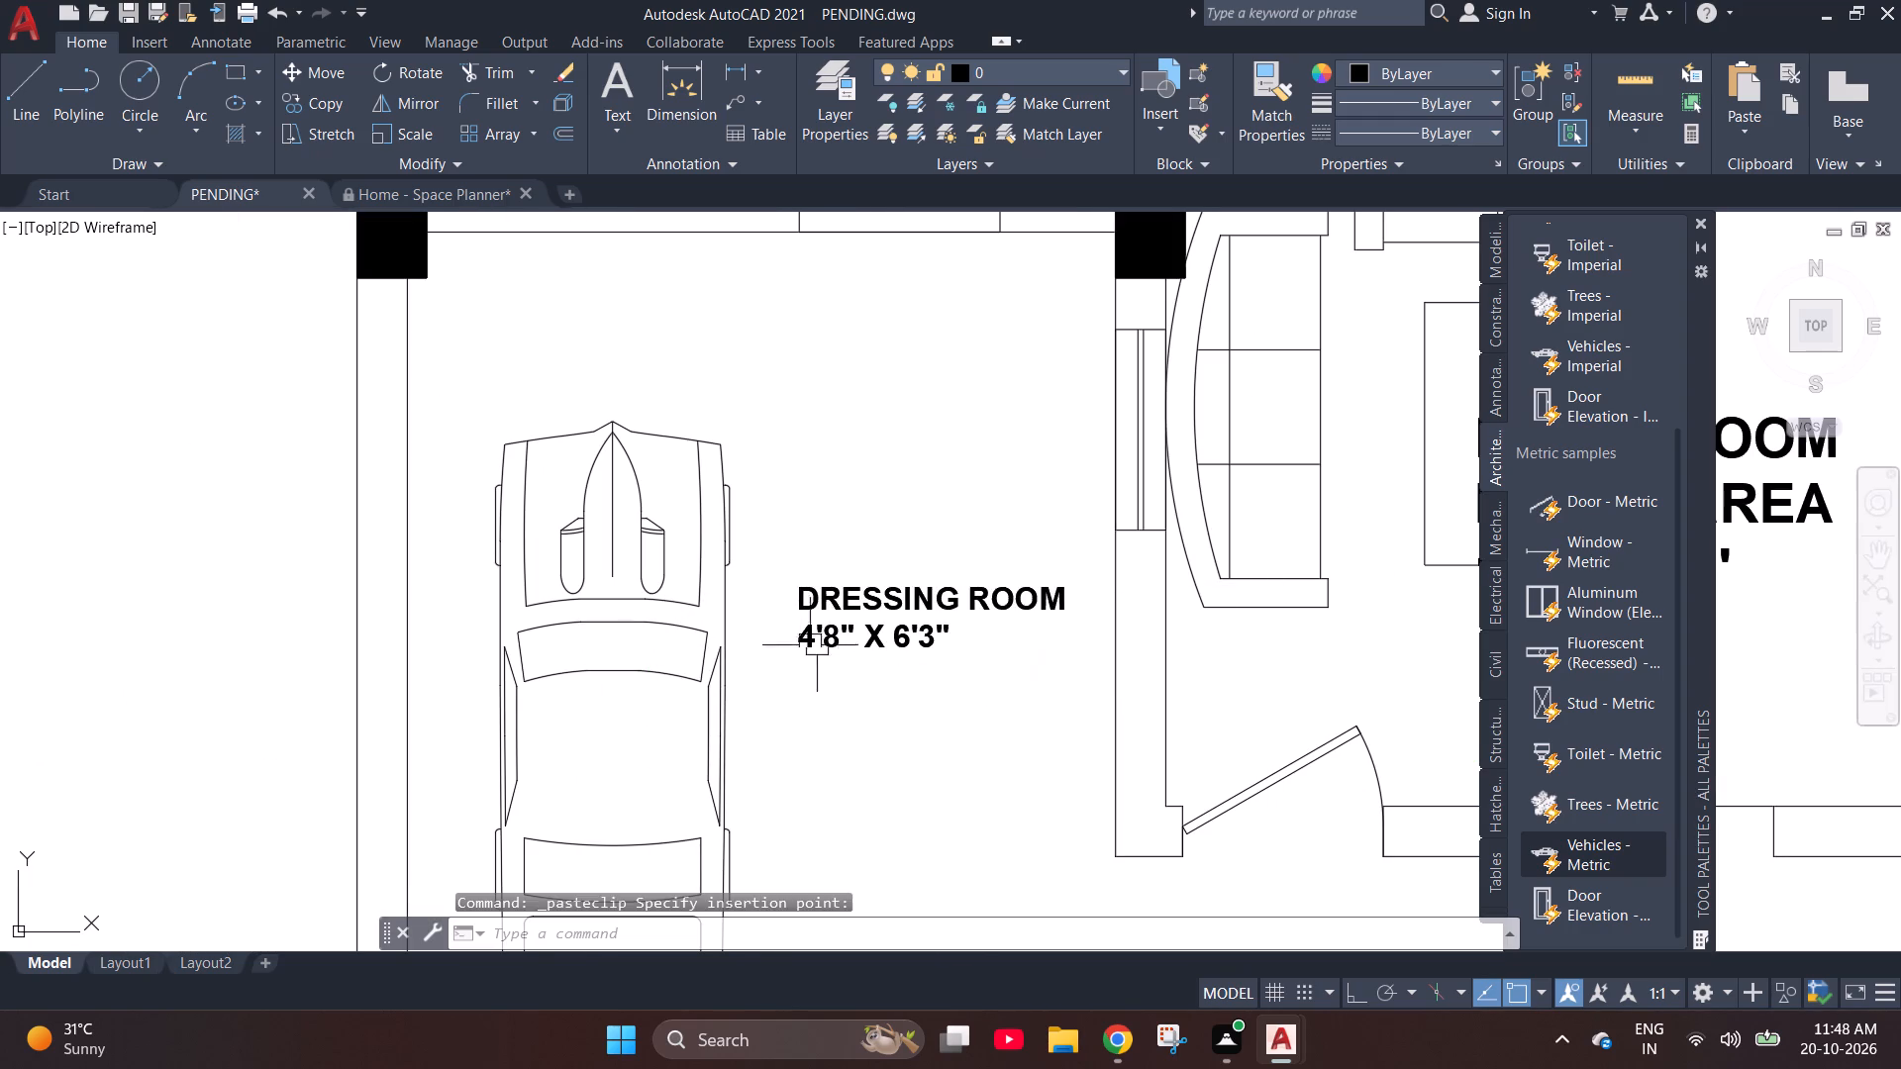
pyautogui.tripleClick(837, 636)
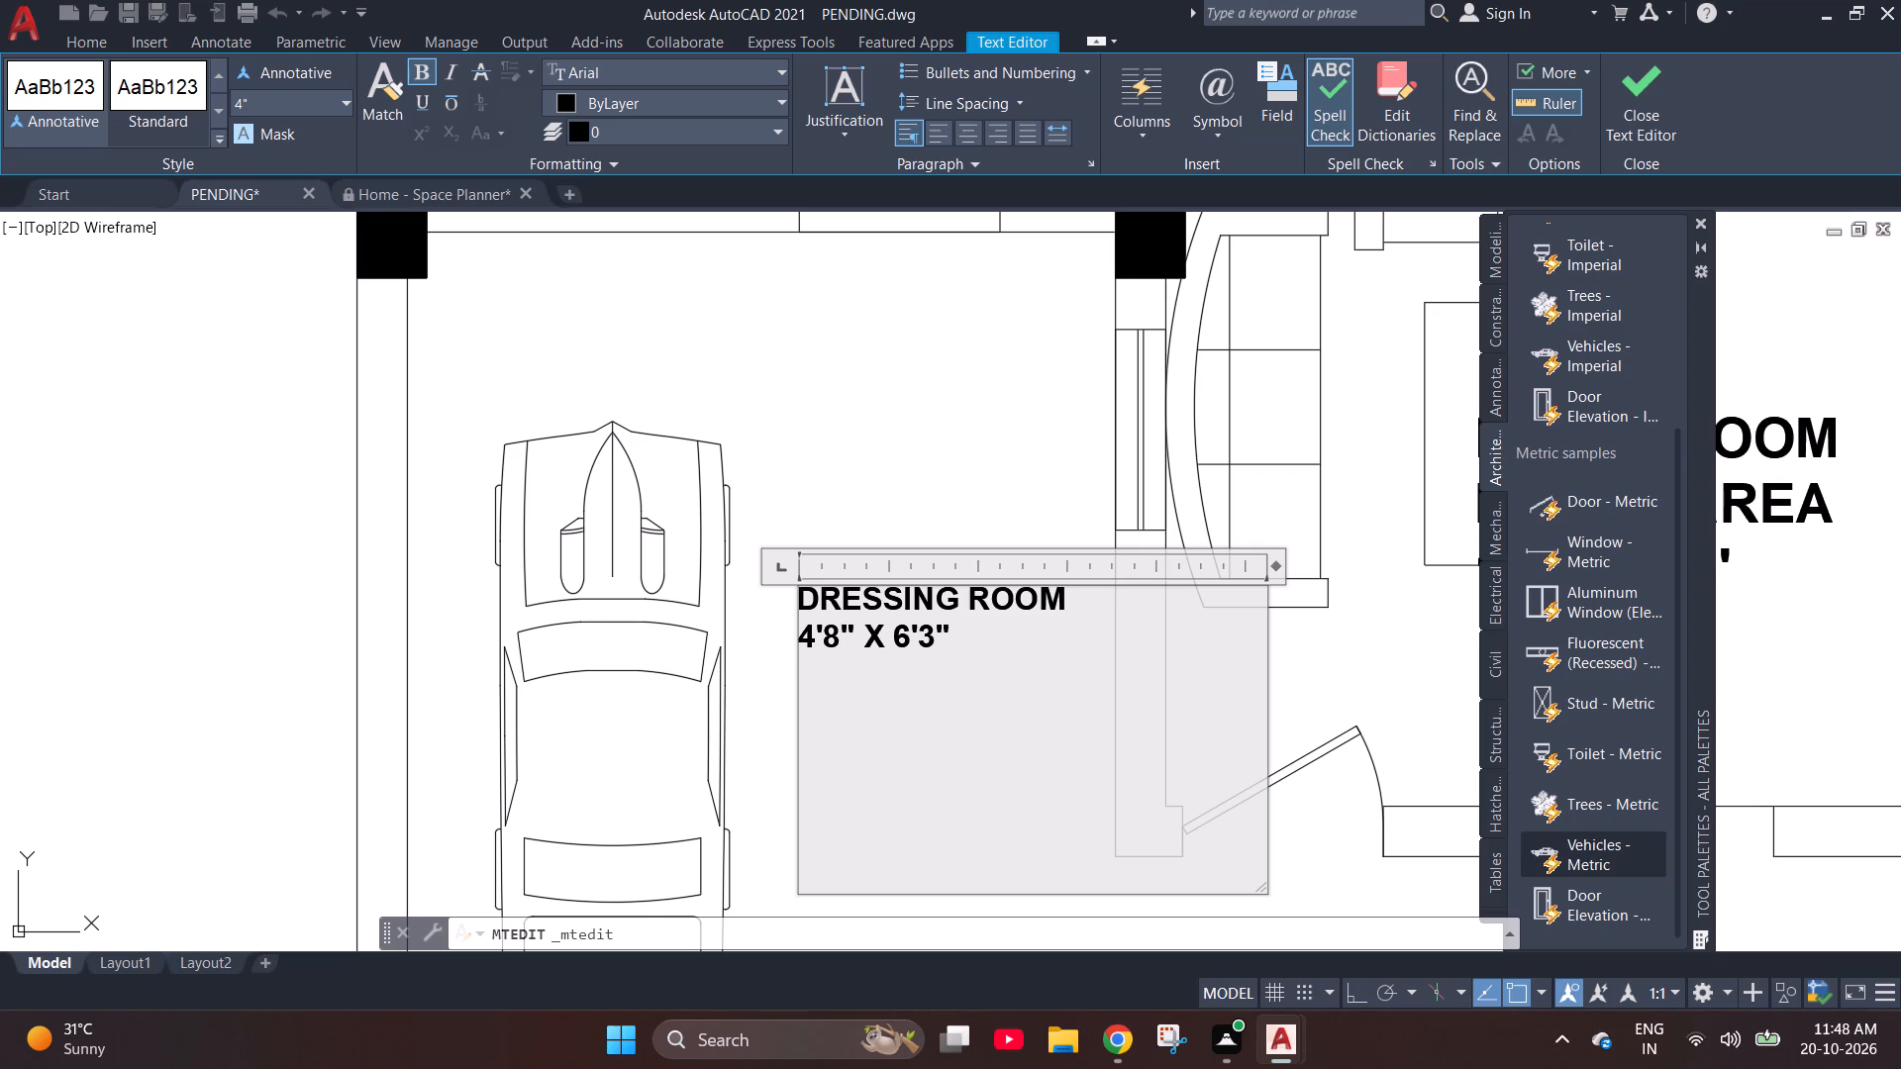
pyautogui.hotkey('ctrl', 'a')
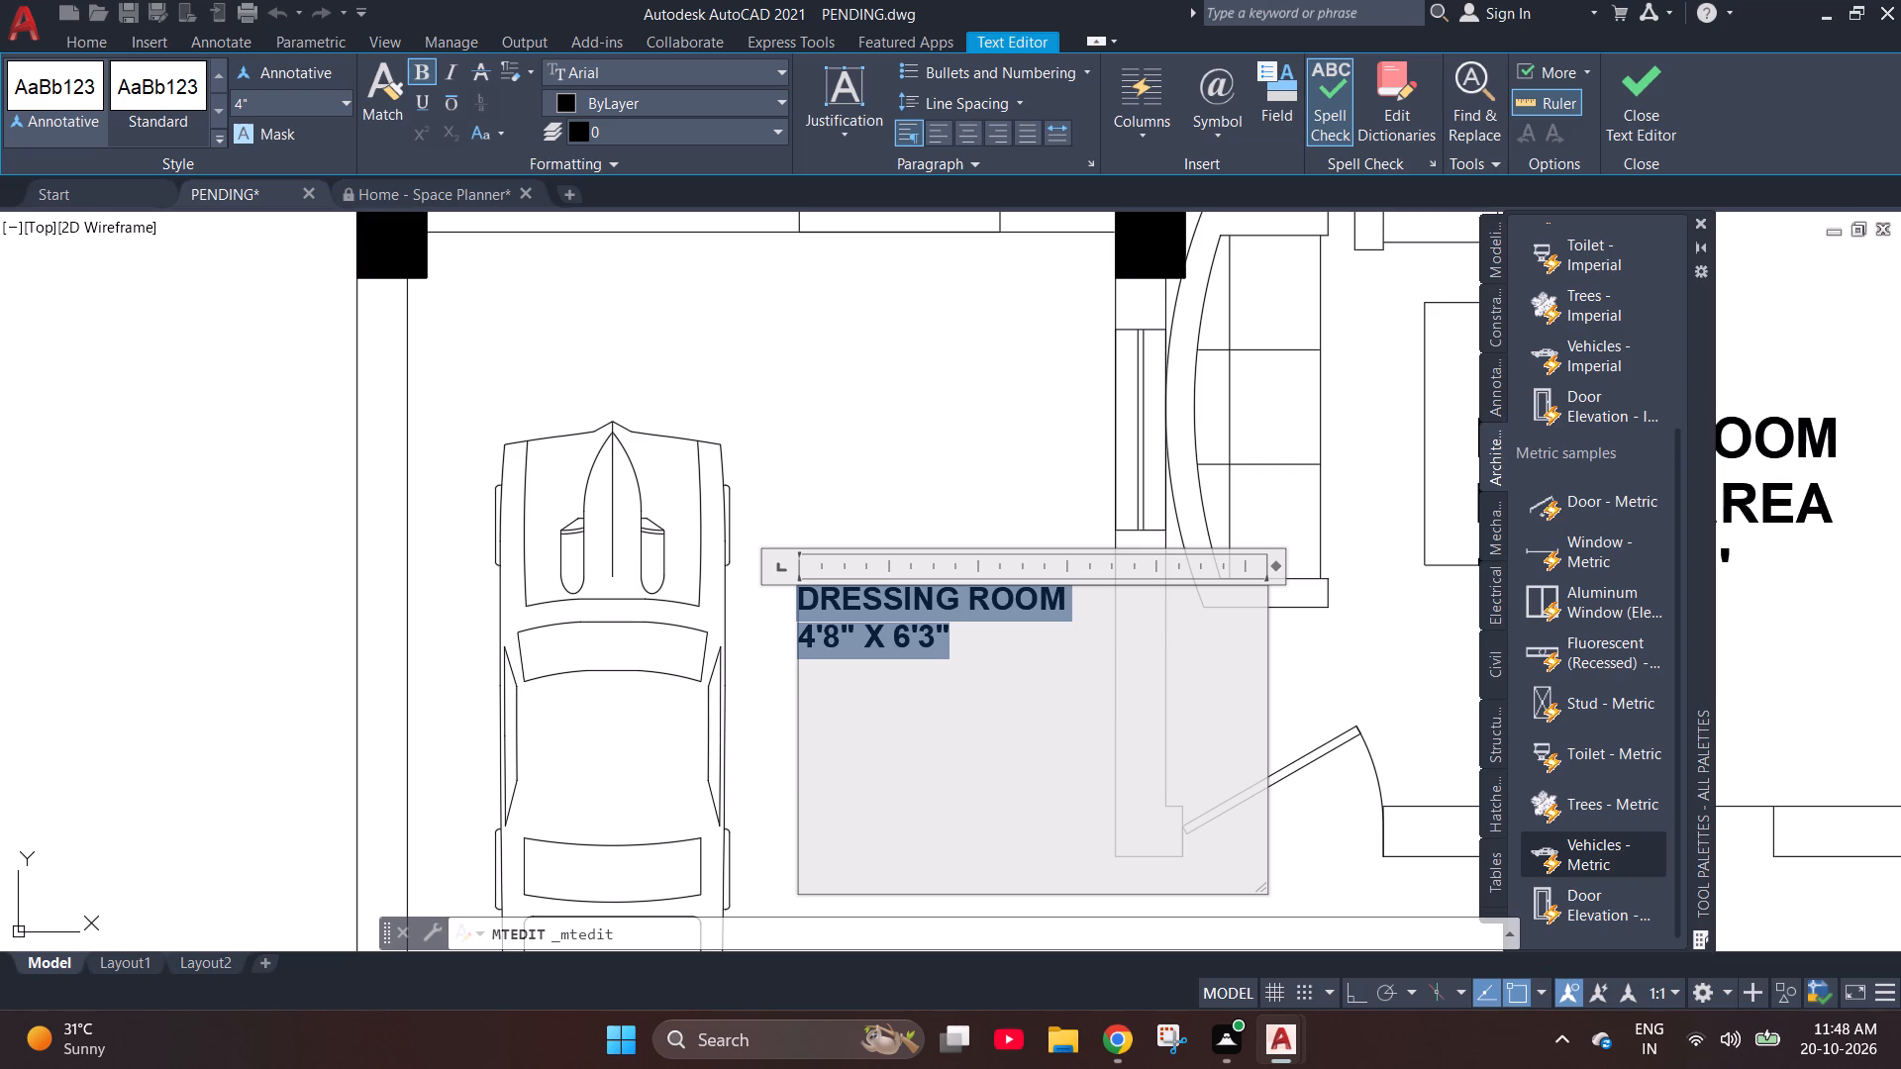
pyautogui.write('PORCH')
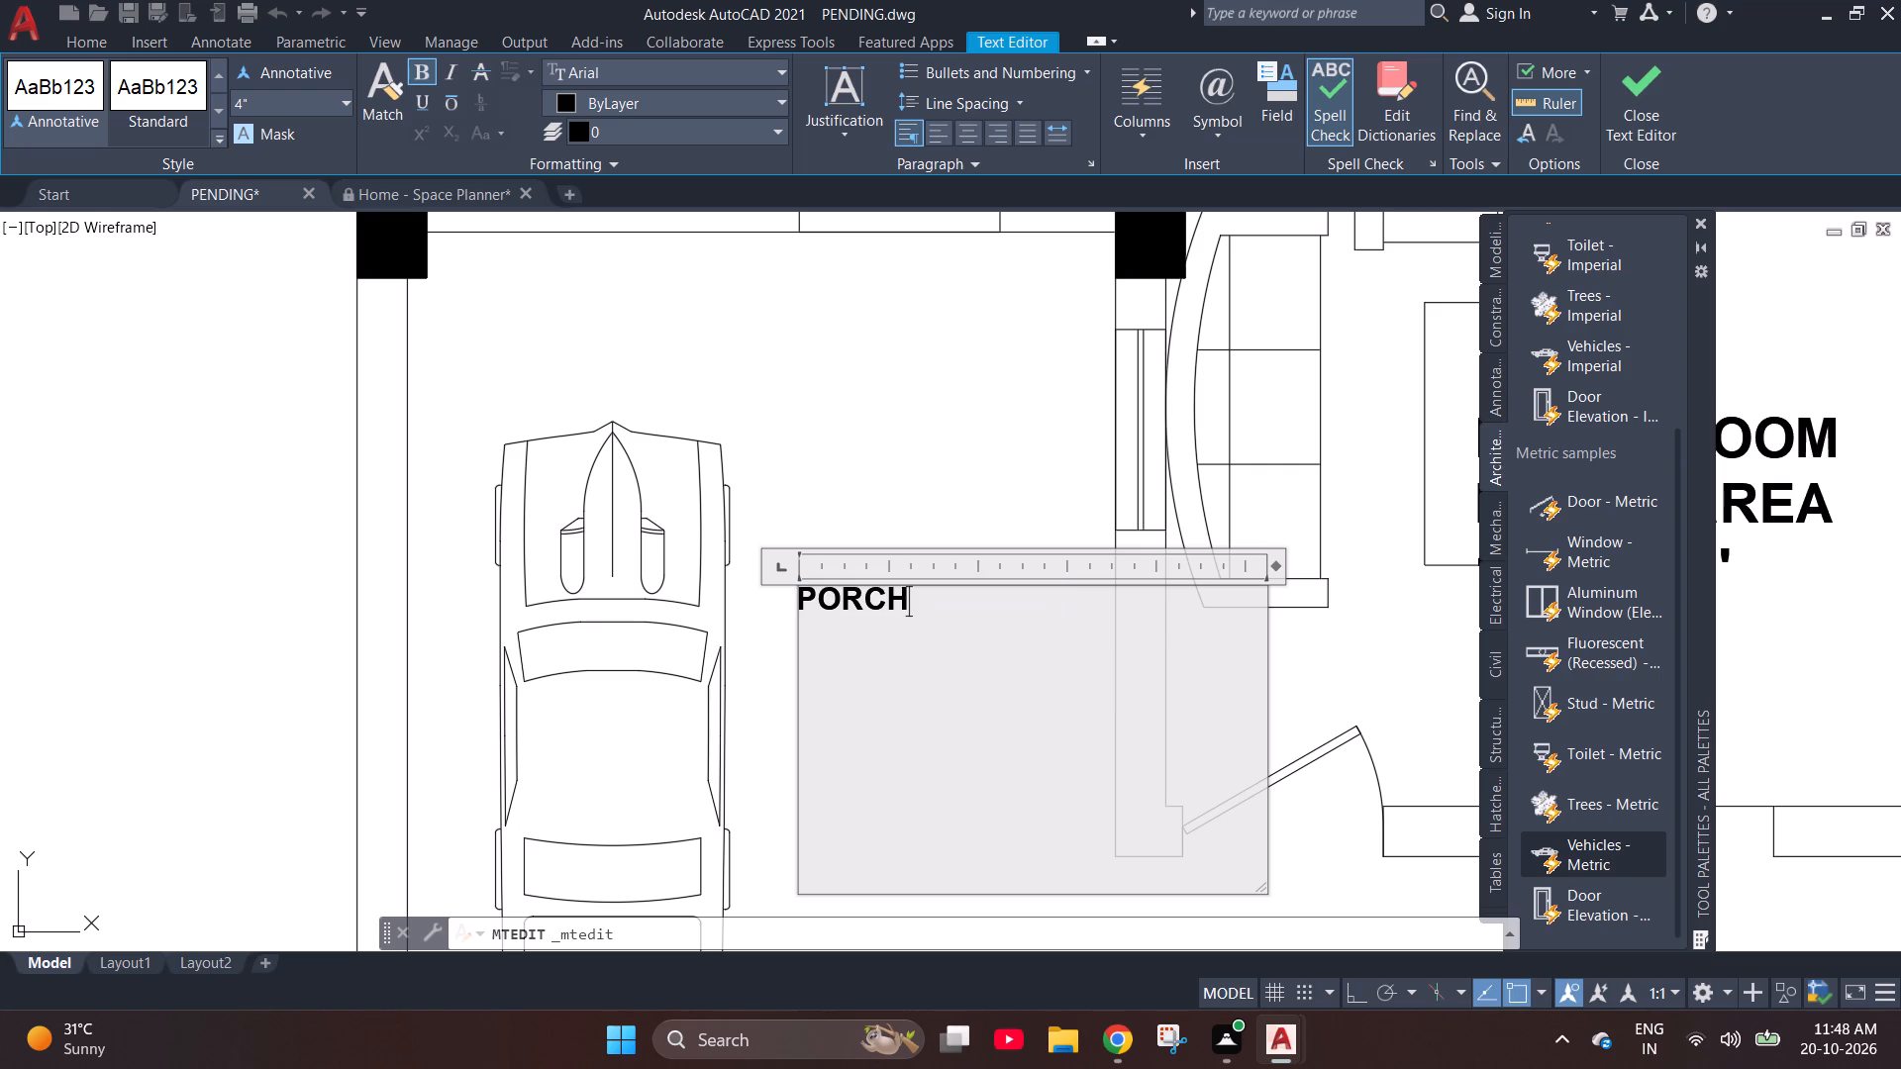
pyautogui.press('Return')
pyautogui.write('10\'7" X 14\'')
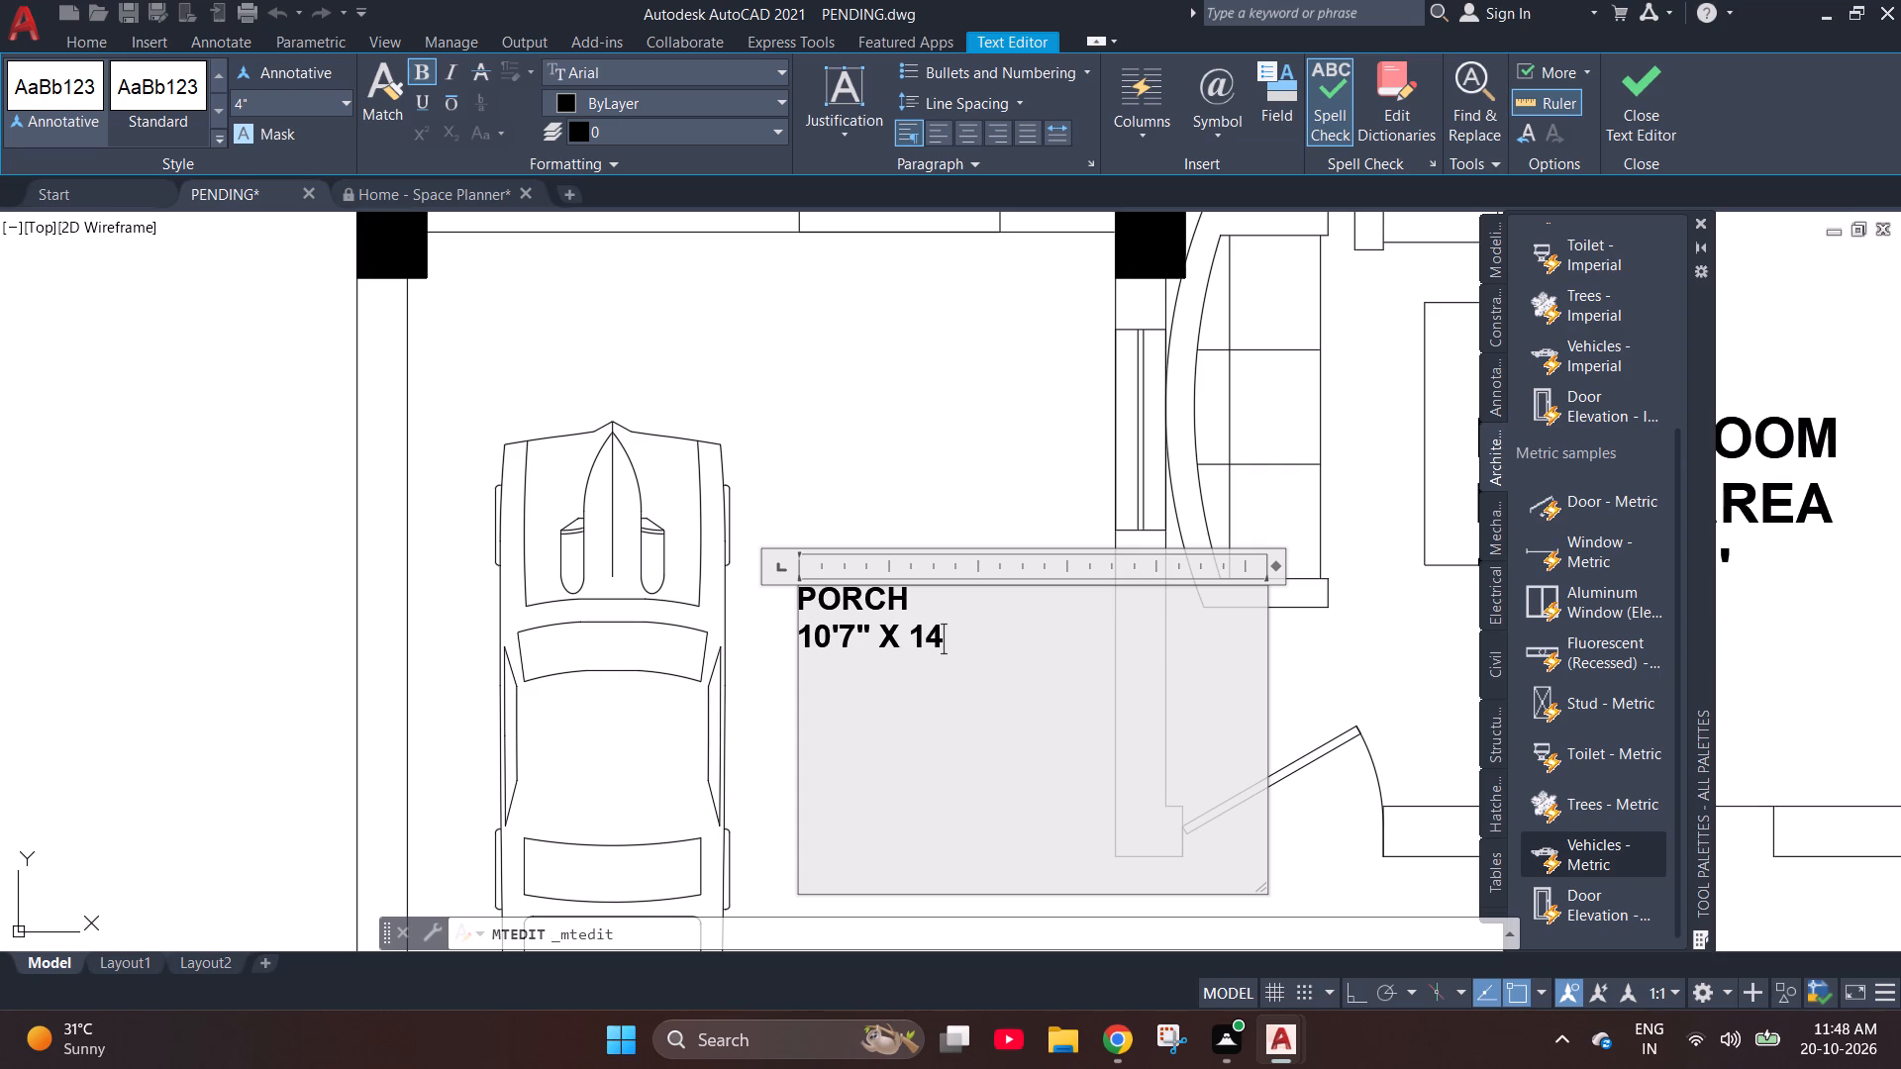
pyautogui.hotkey('ctrl', 'a')
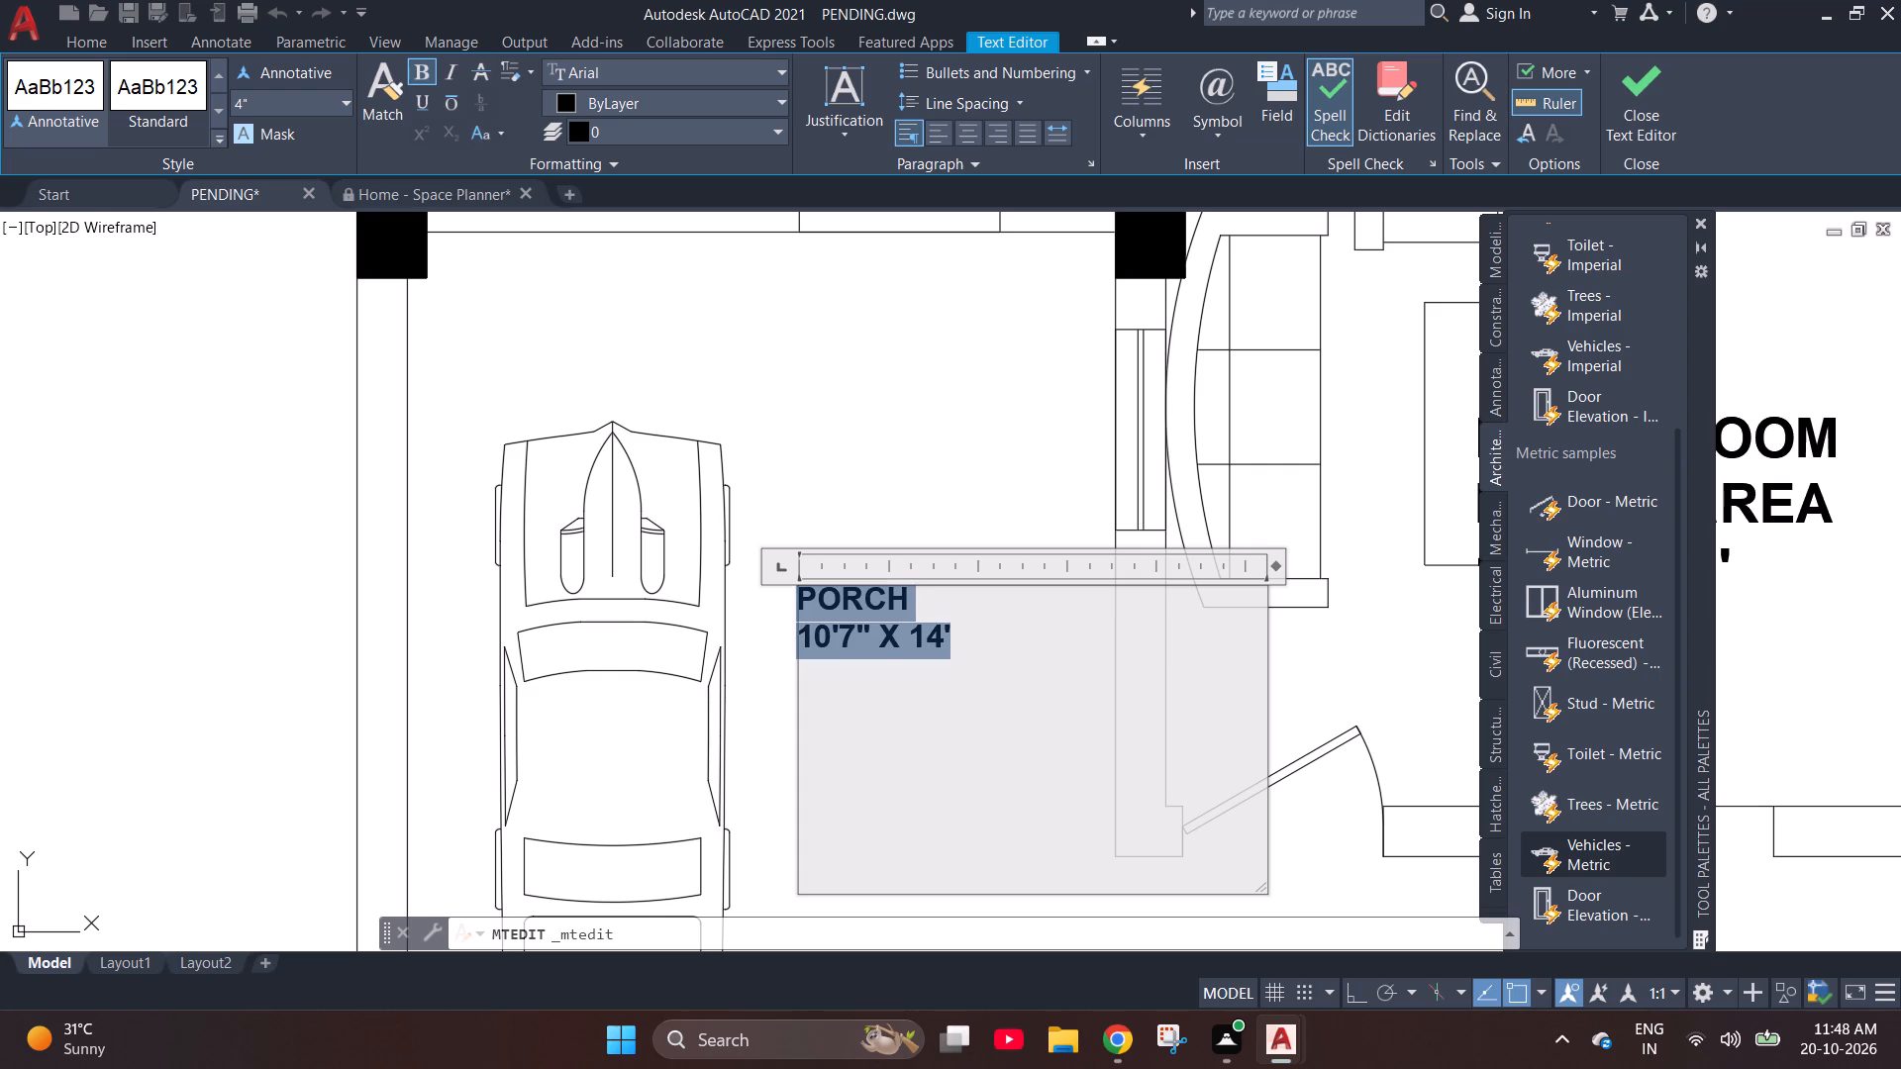
pyautogui.click(816, 388)
# Paste a label copy in the entrance space below the living room door and rewrite it as the single bold line 6'4" X 4'8".
pyautogui.scroll(-3, 299, 518)
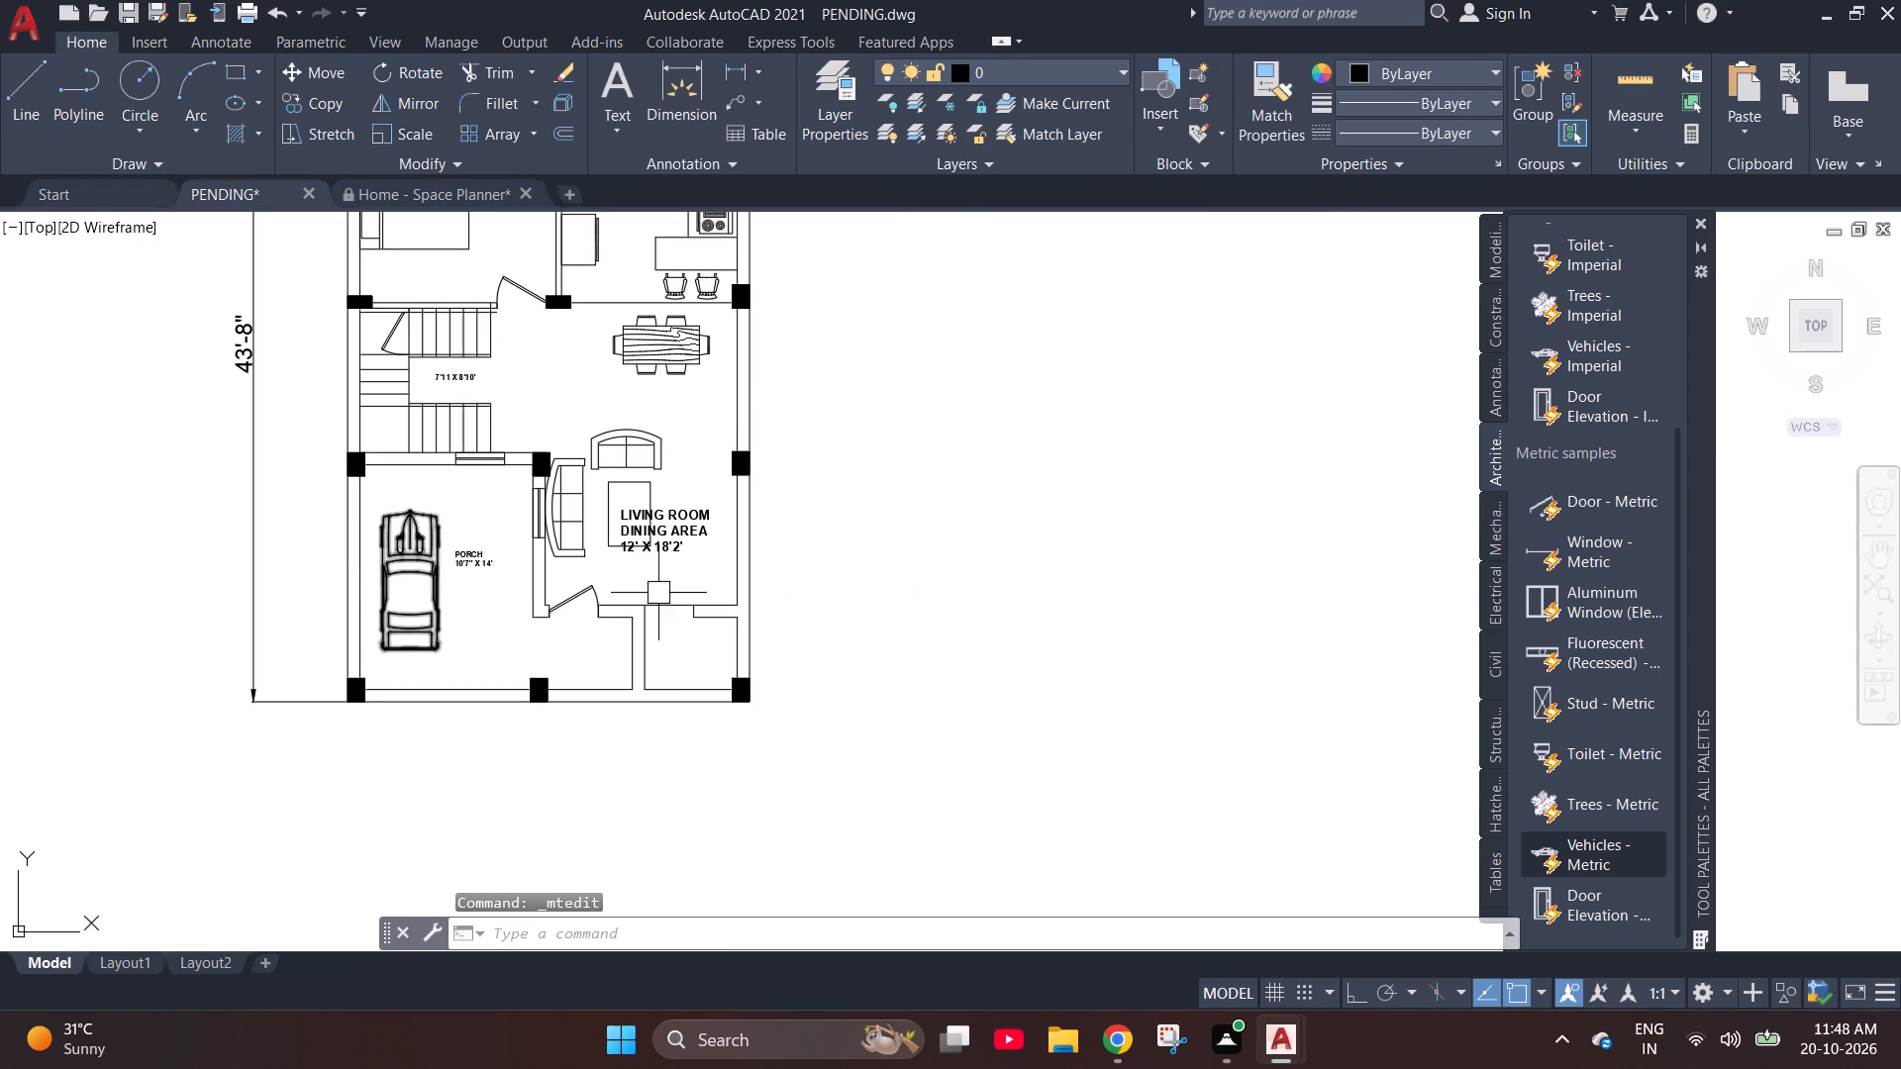
pyautogui.scroll(2, 599, 689)
pyautogui.hotkey('ctrl', 'v')
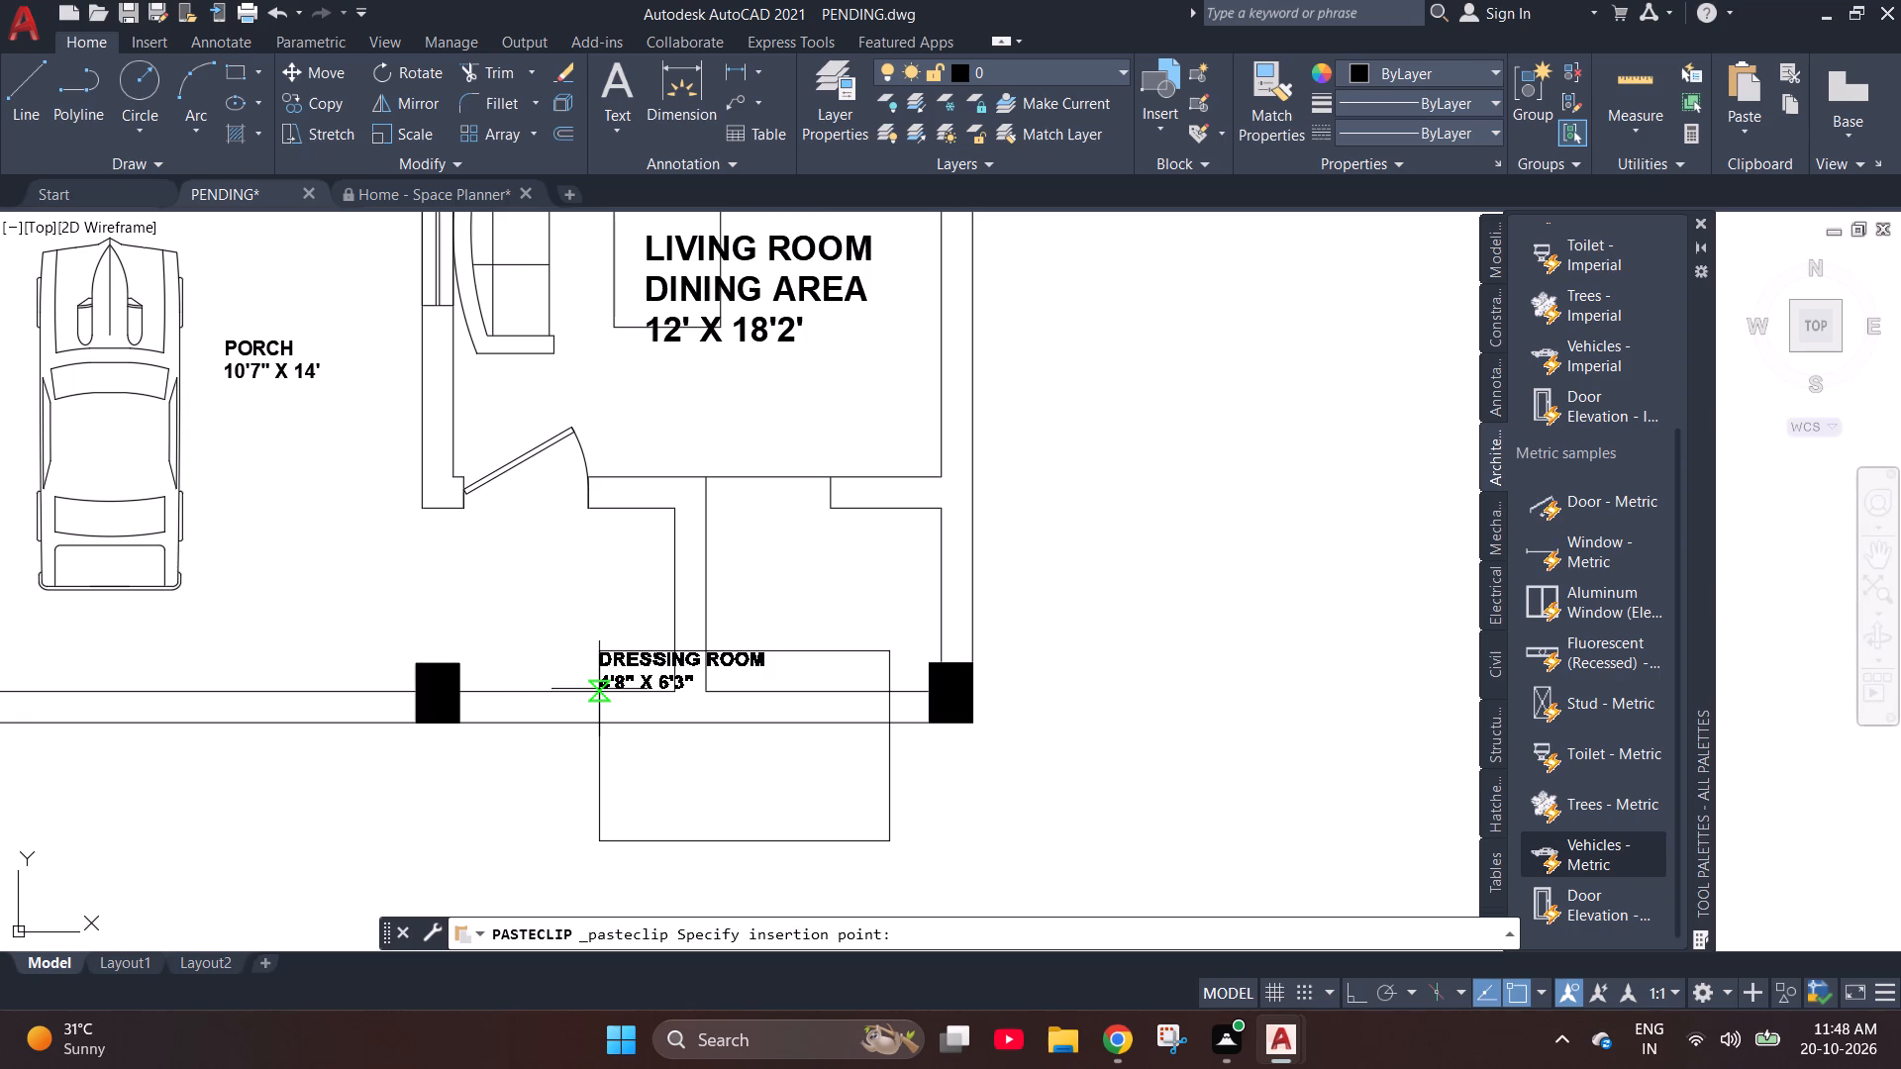
pyautogui.click(484, 614)
pyautogui.tripleClick(529, 605)
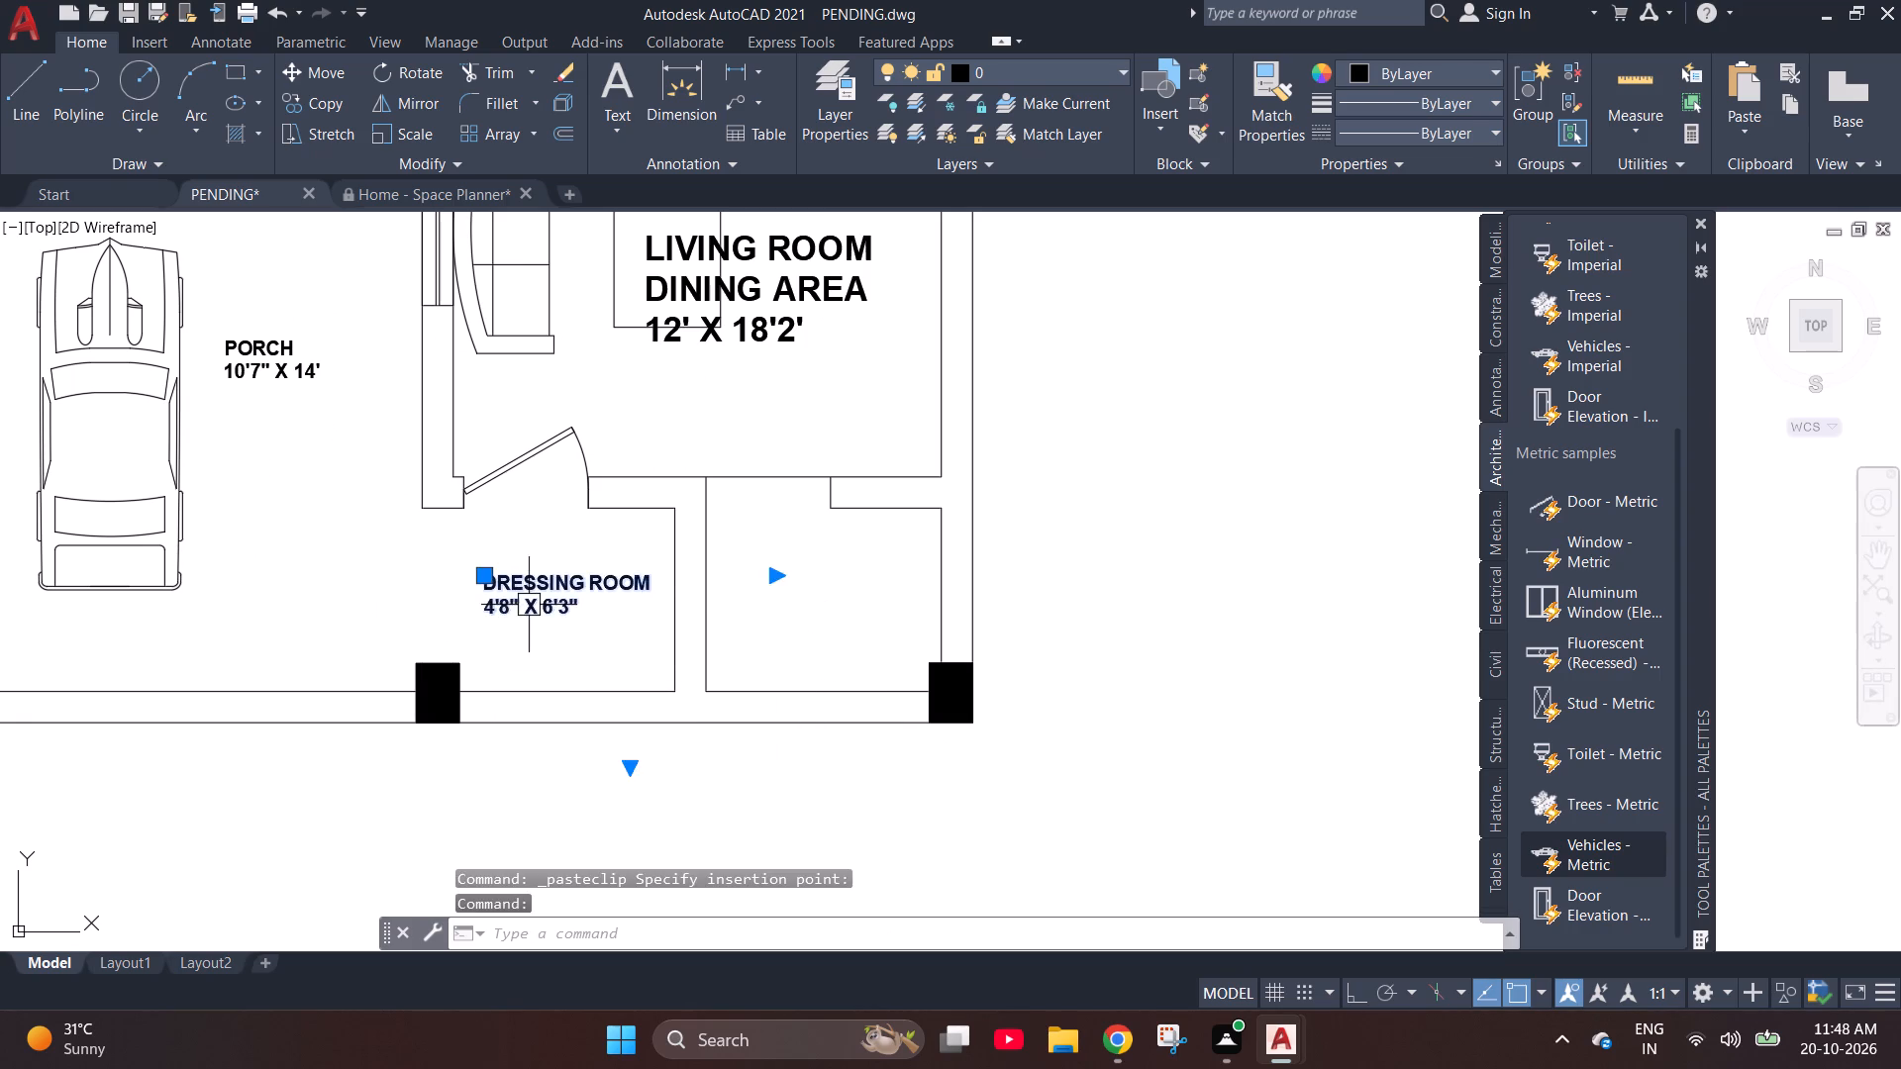
pyautogui.hotkey('ctrl', 'a')
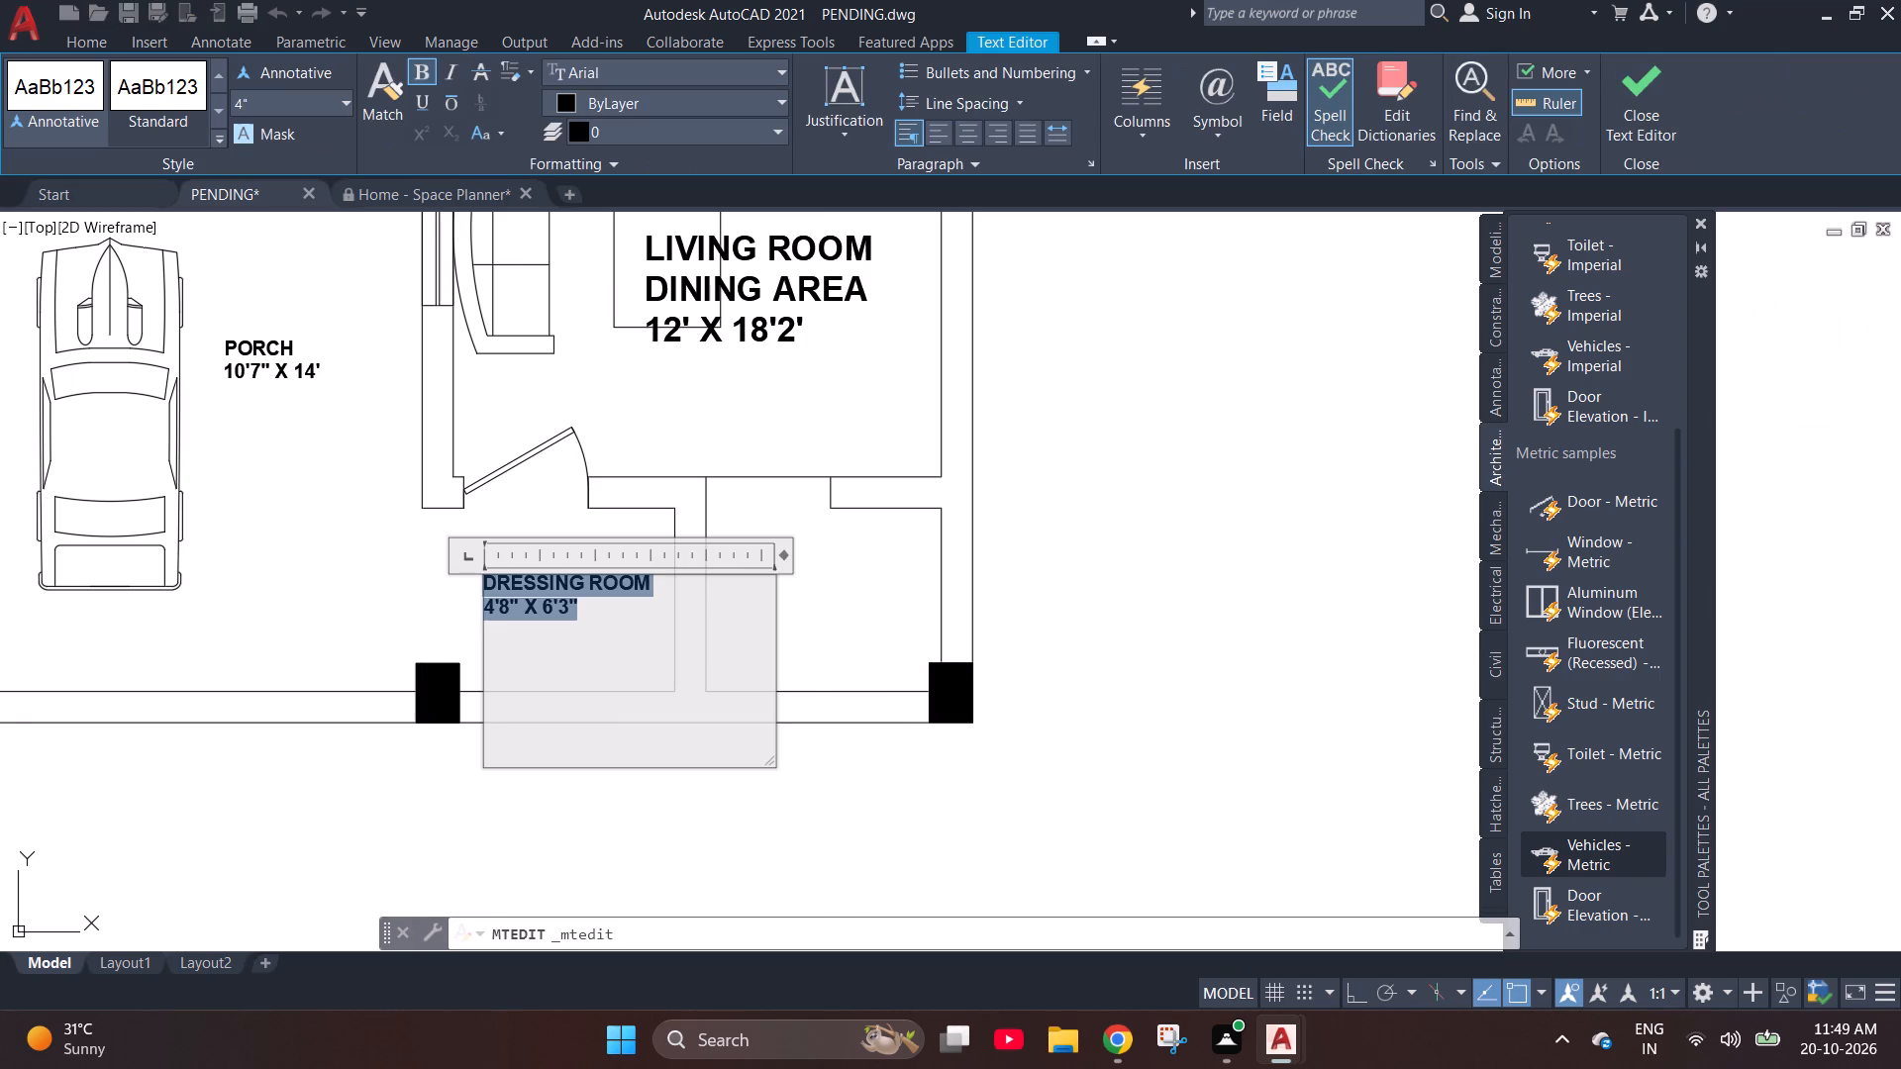
pyautogui.write("6'")
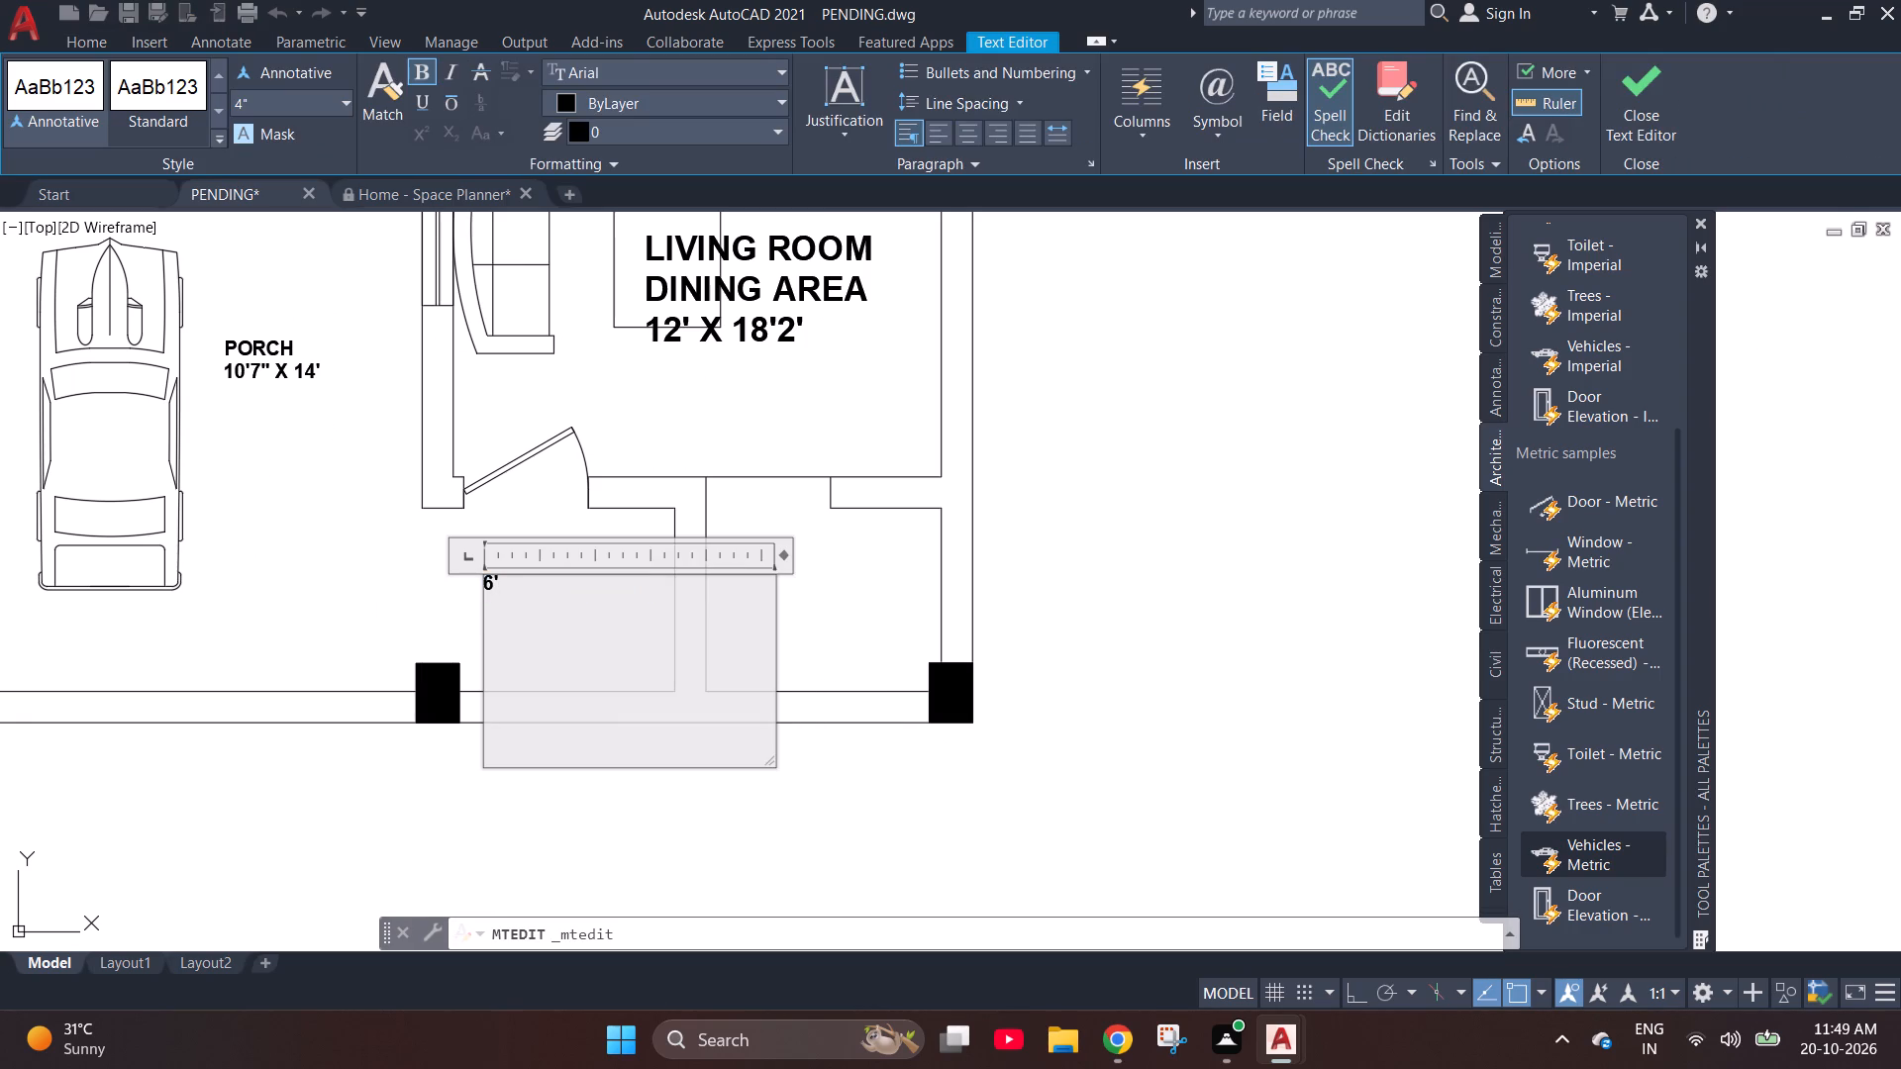
pyautogui.write('4" X')
pyautogui.press('space')
pyautogui.write('4\'8"')
pyautogui.hotkey('ctrl', 'a')
pyautogui.hotkey('ctrl', 'b')
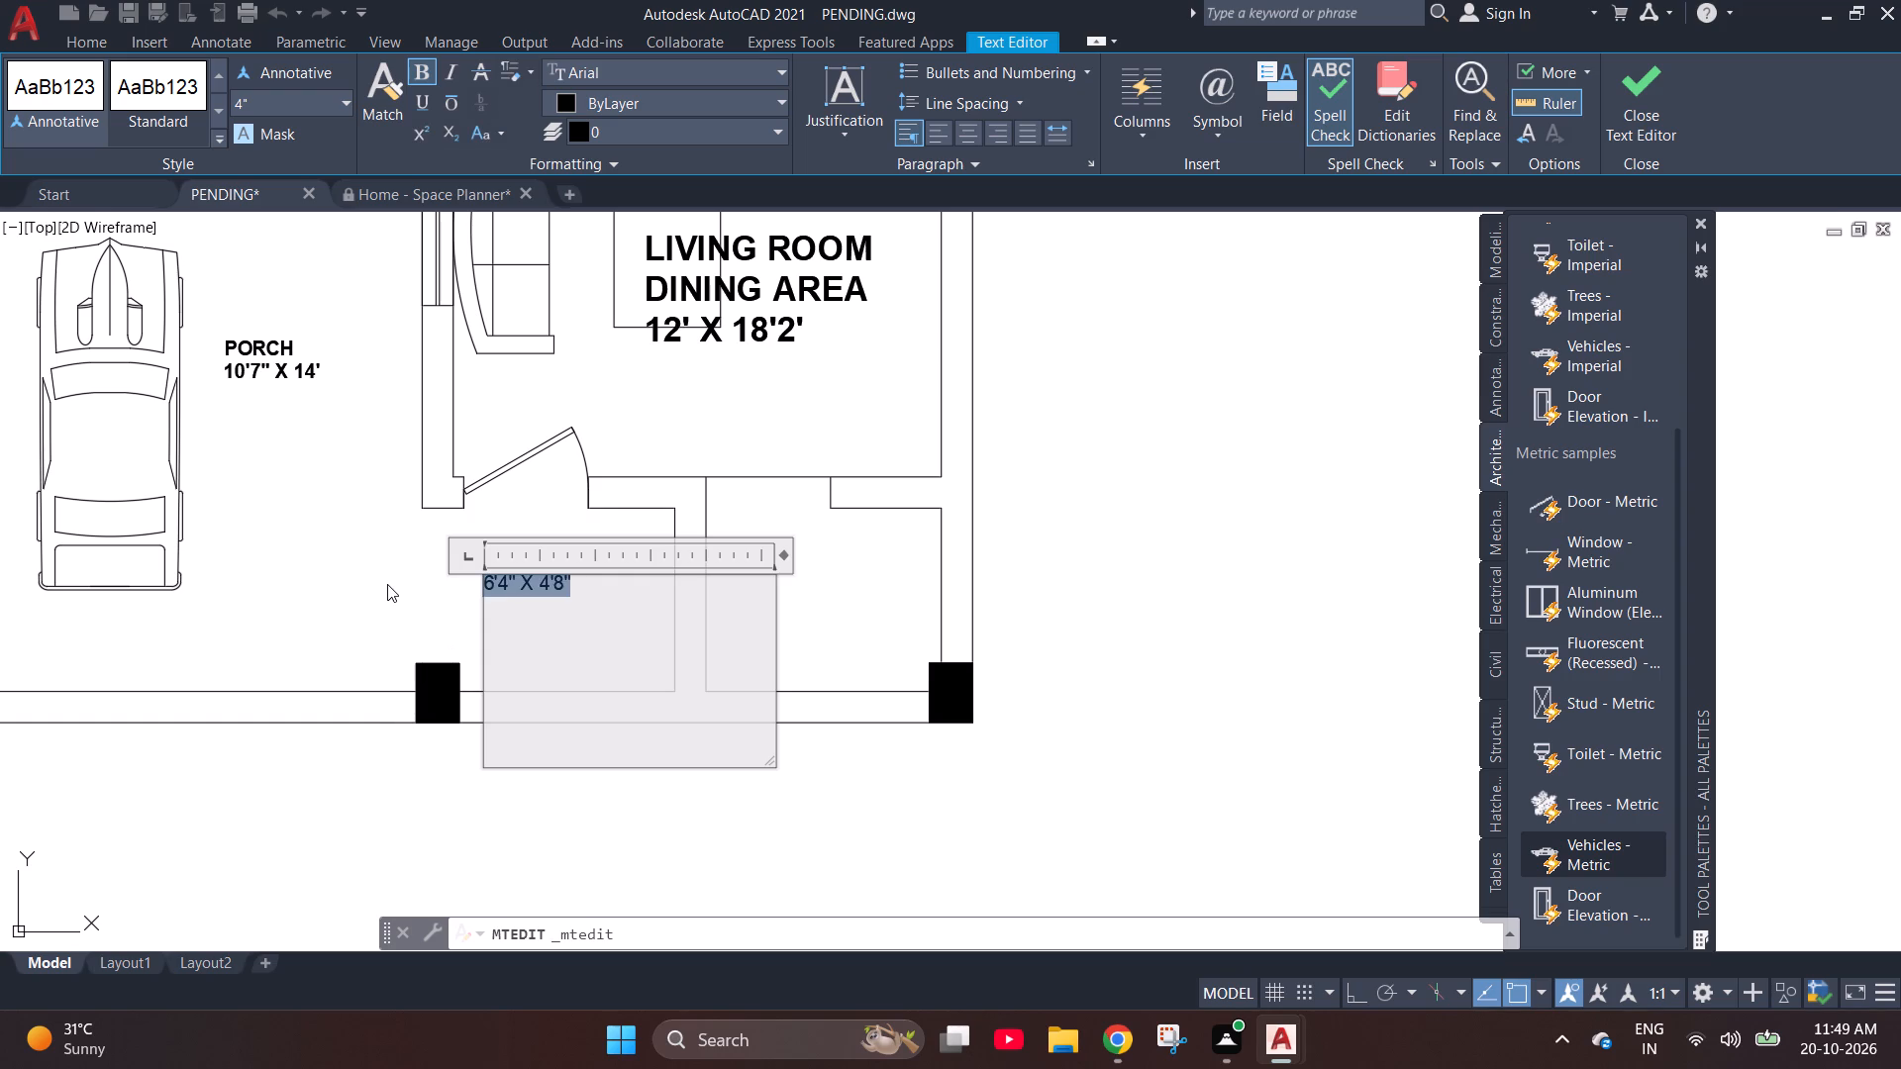
pyautogui.hotkey('ctrl', 'b')
pyautogui.click(406, 620)
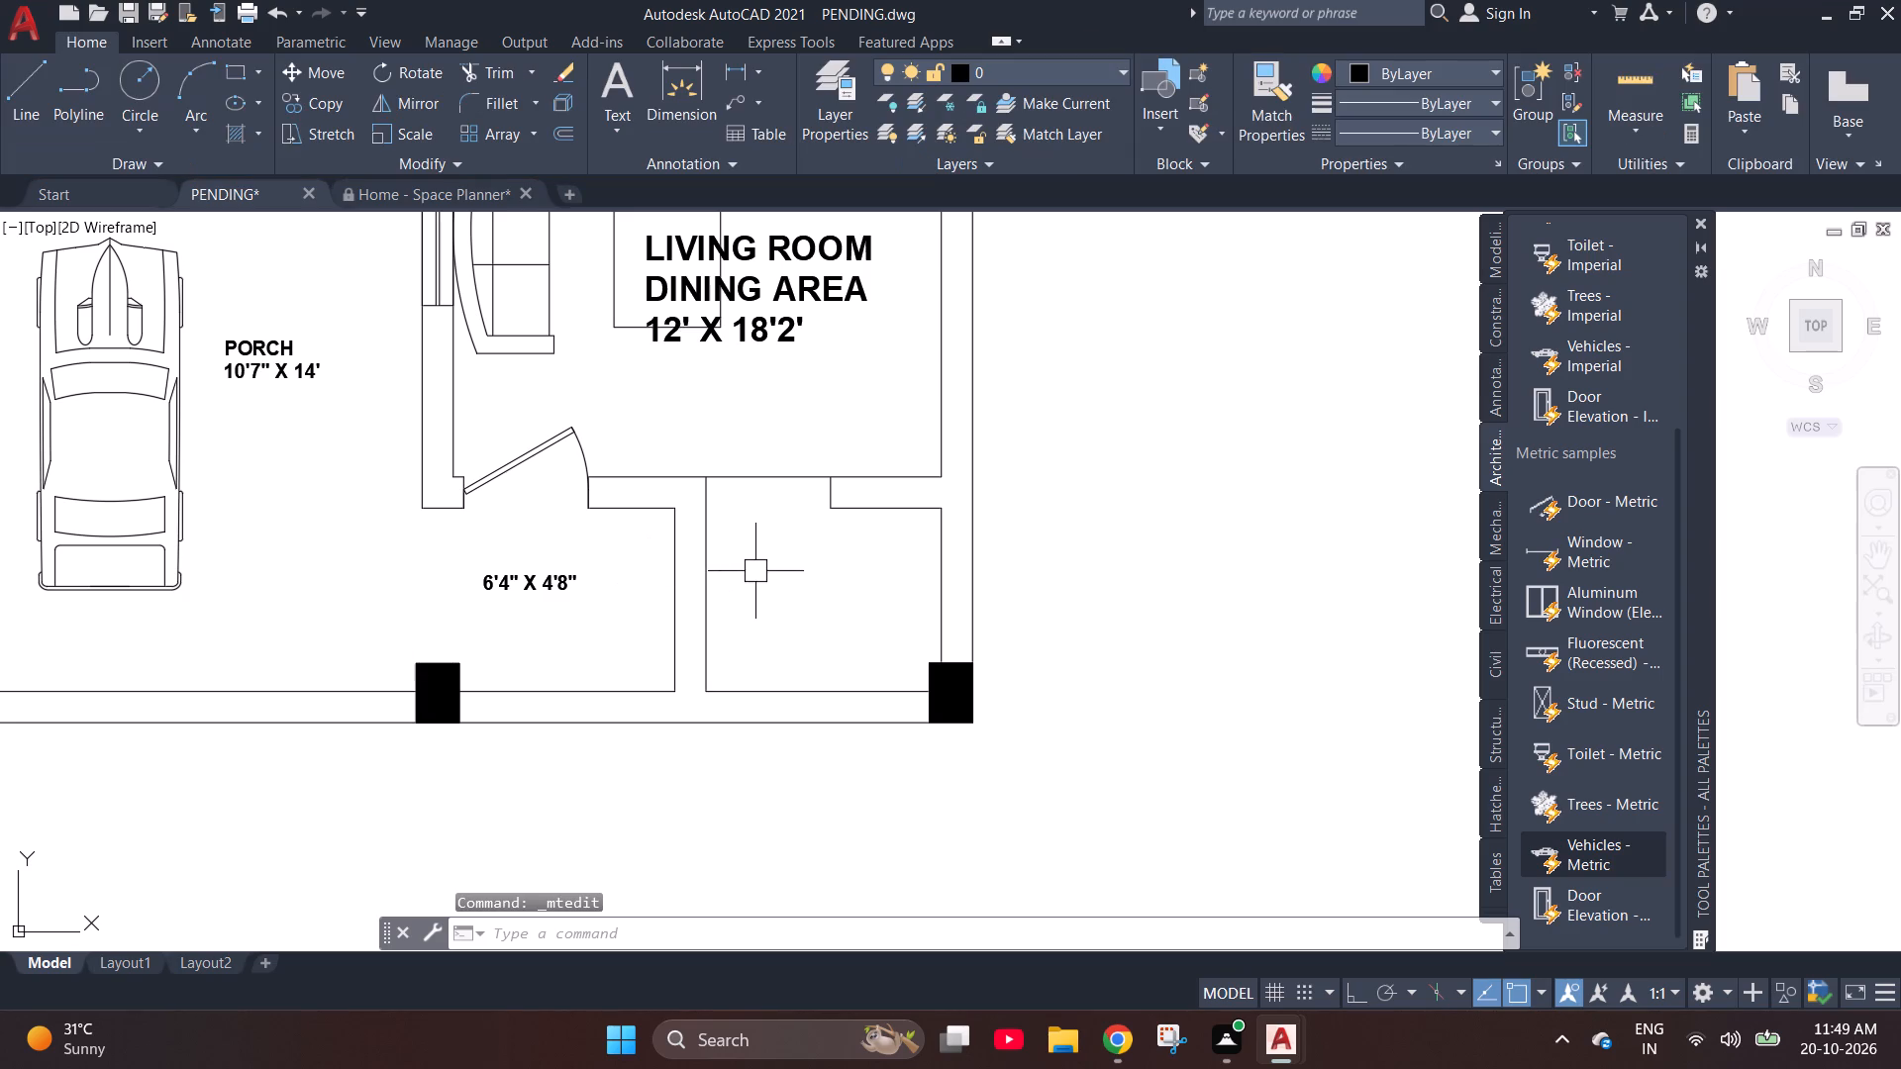
# Paste a label copy in the small corner room beside the entrance and rewrite it as POOJA ROOM with 5'8"X 5' below.
pyautogui.hotkey('ctrl', 'v')
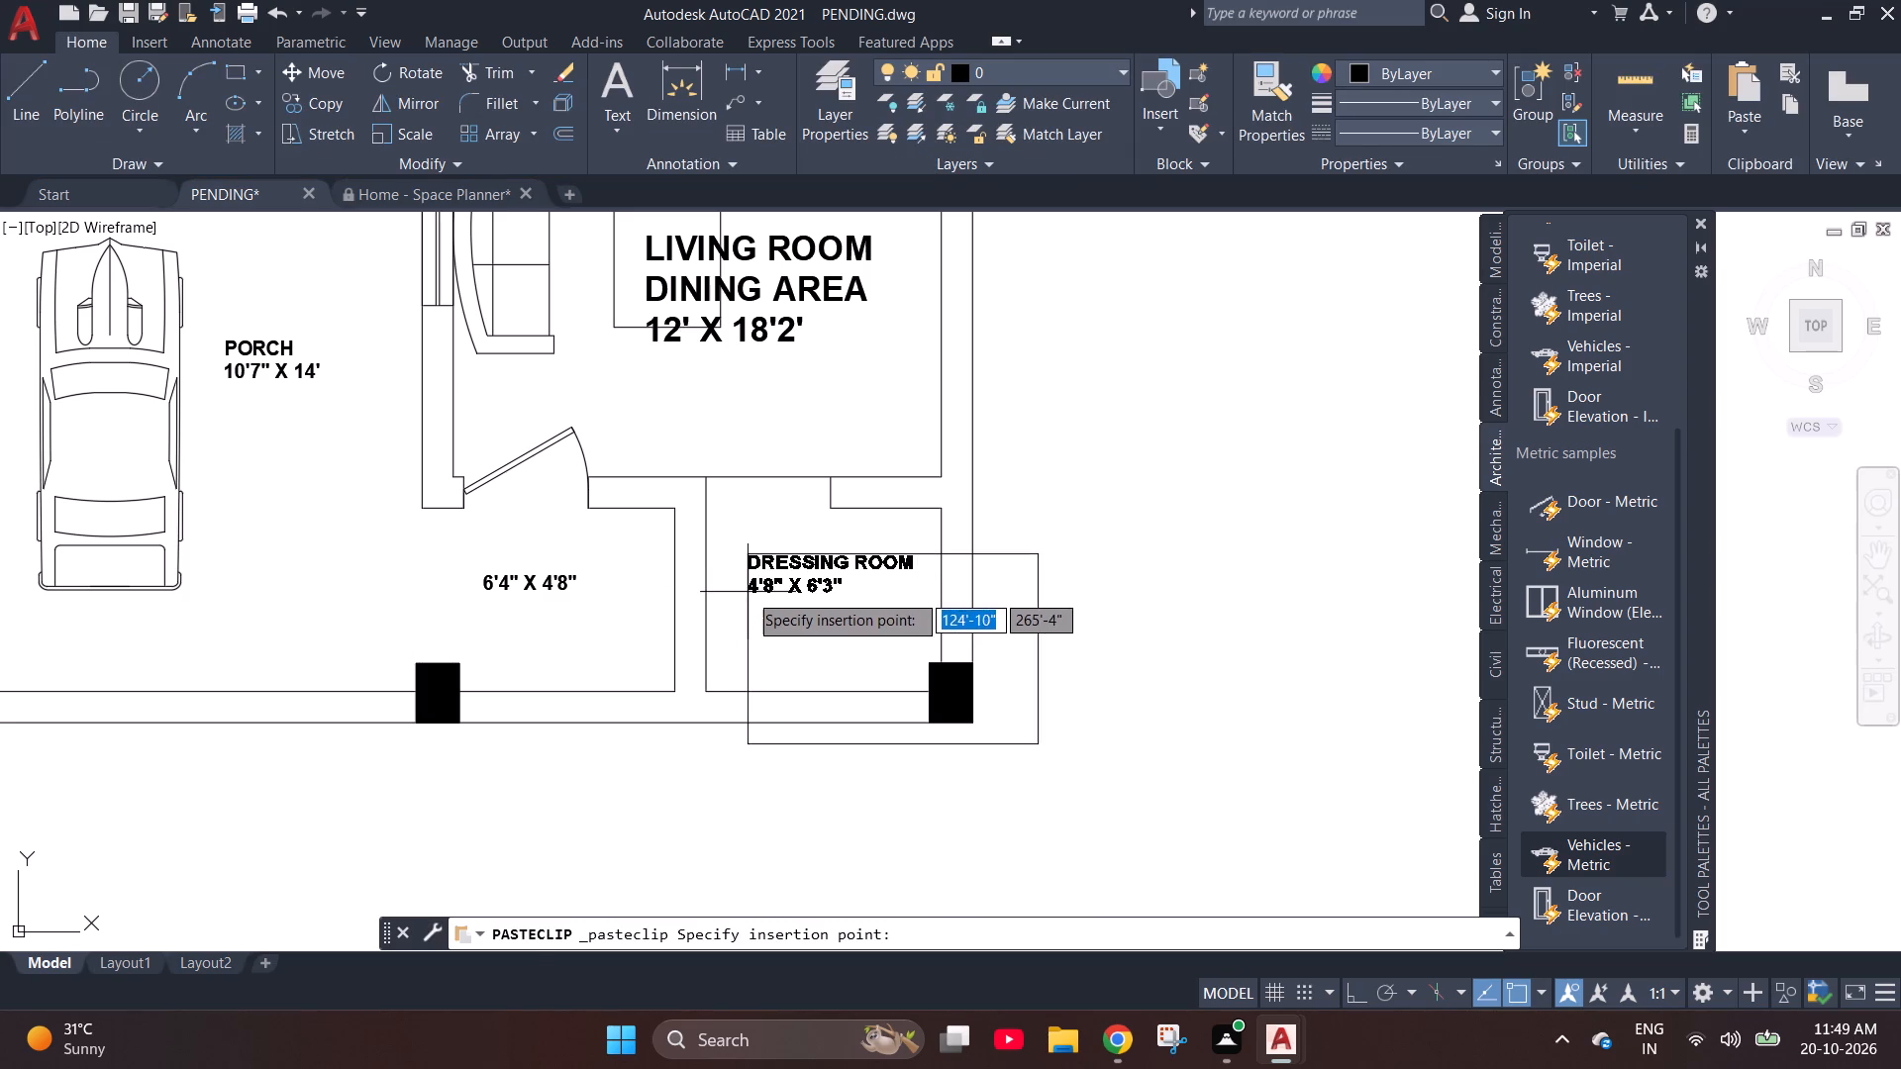
pyautogui.click(735, 584)
pyautogui.tripleClick(770, 558)
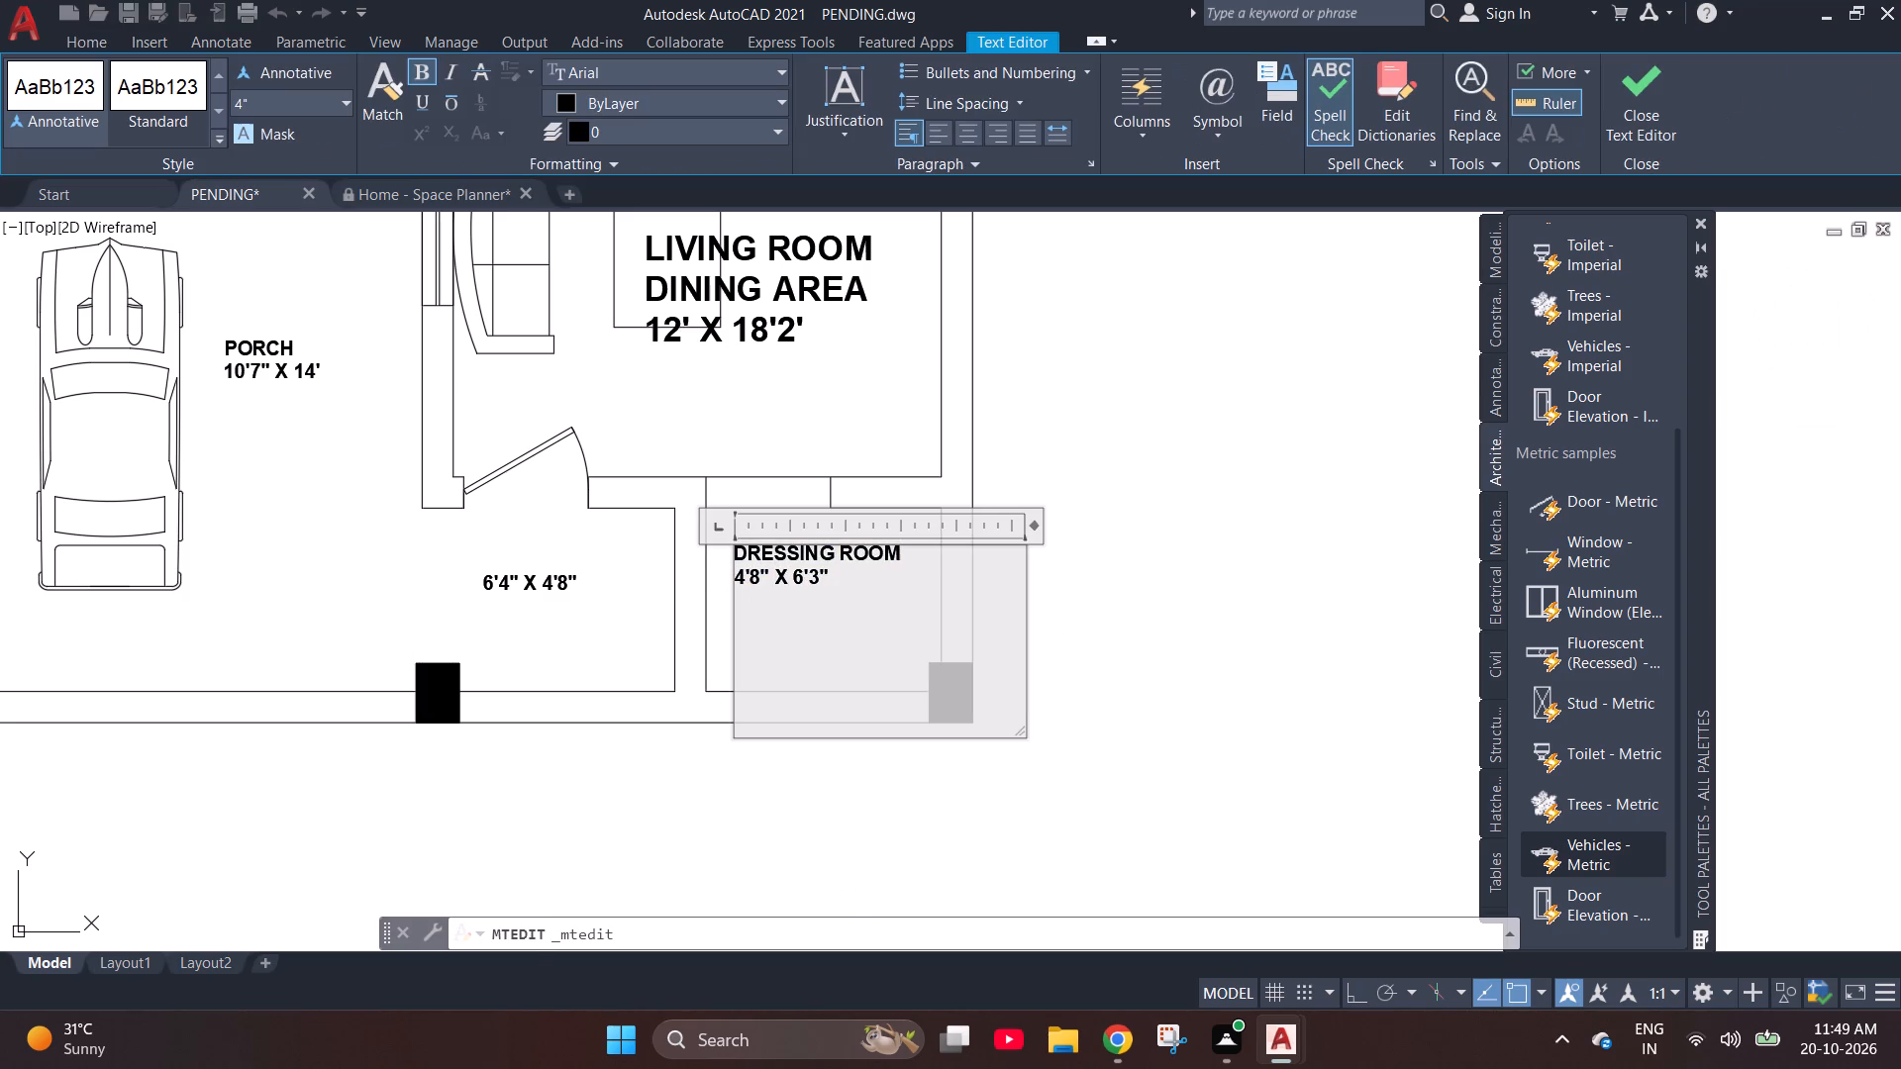
pyautogui.hotkey('ctrl', 'a')
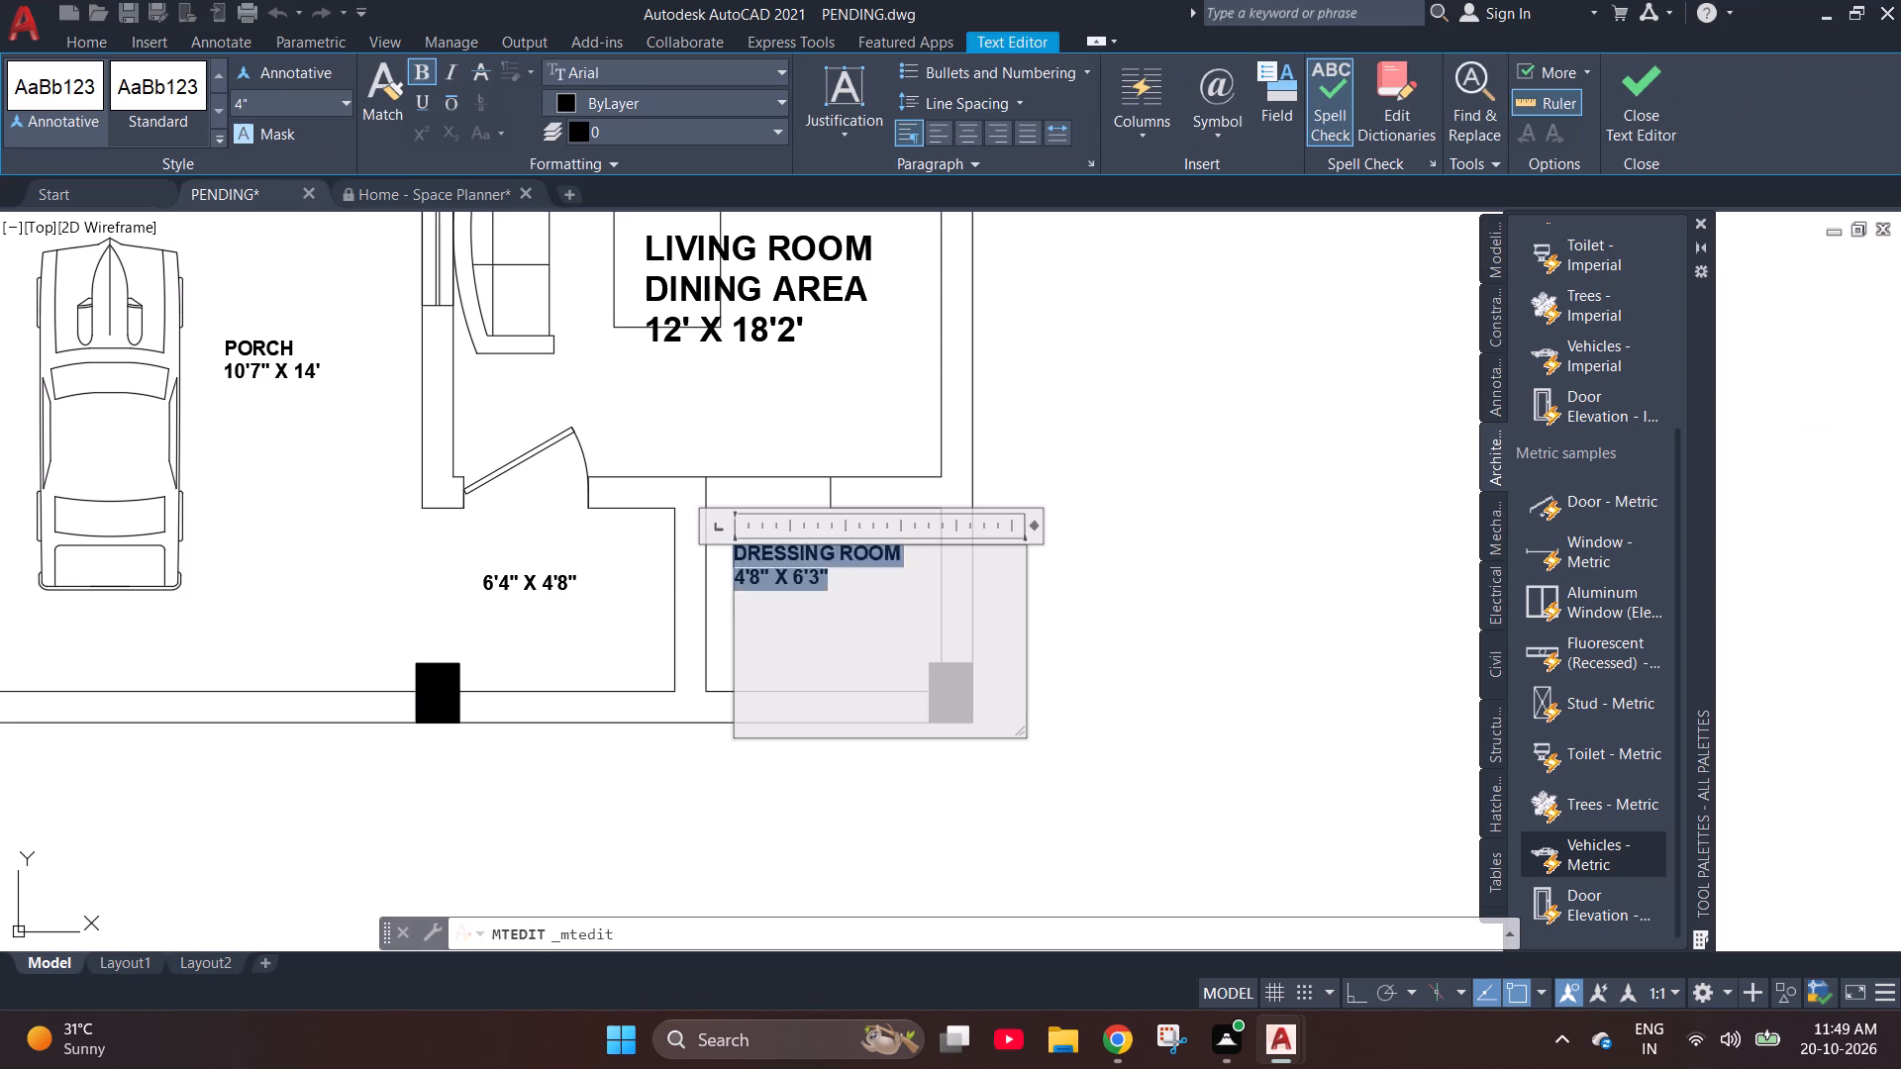
pyautogui.write('PO')
pyautogui.write('OJA ROOM')
pyautogui.press('Return')
pyautogui.write("5'")
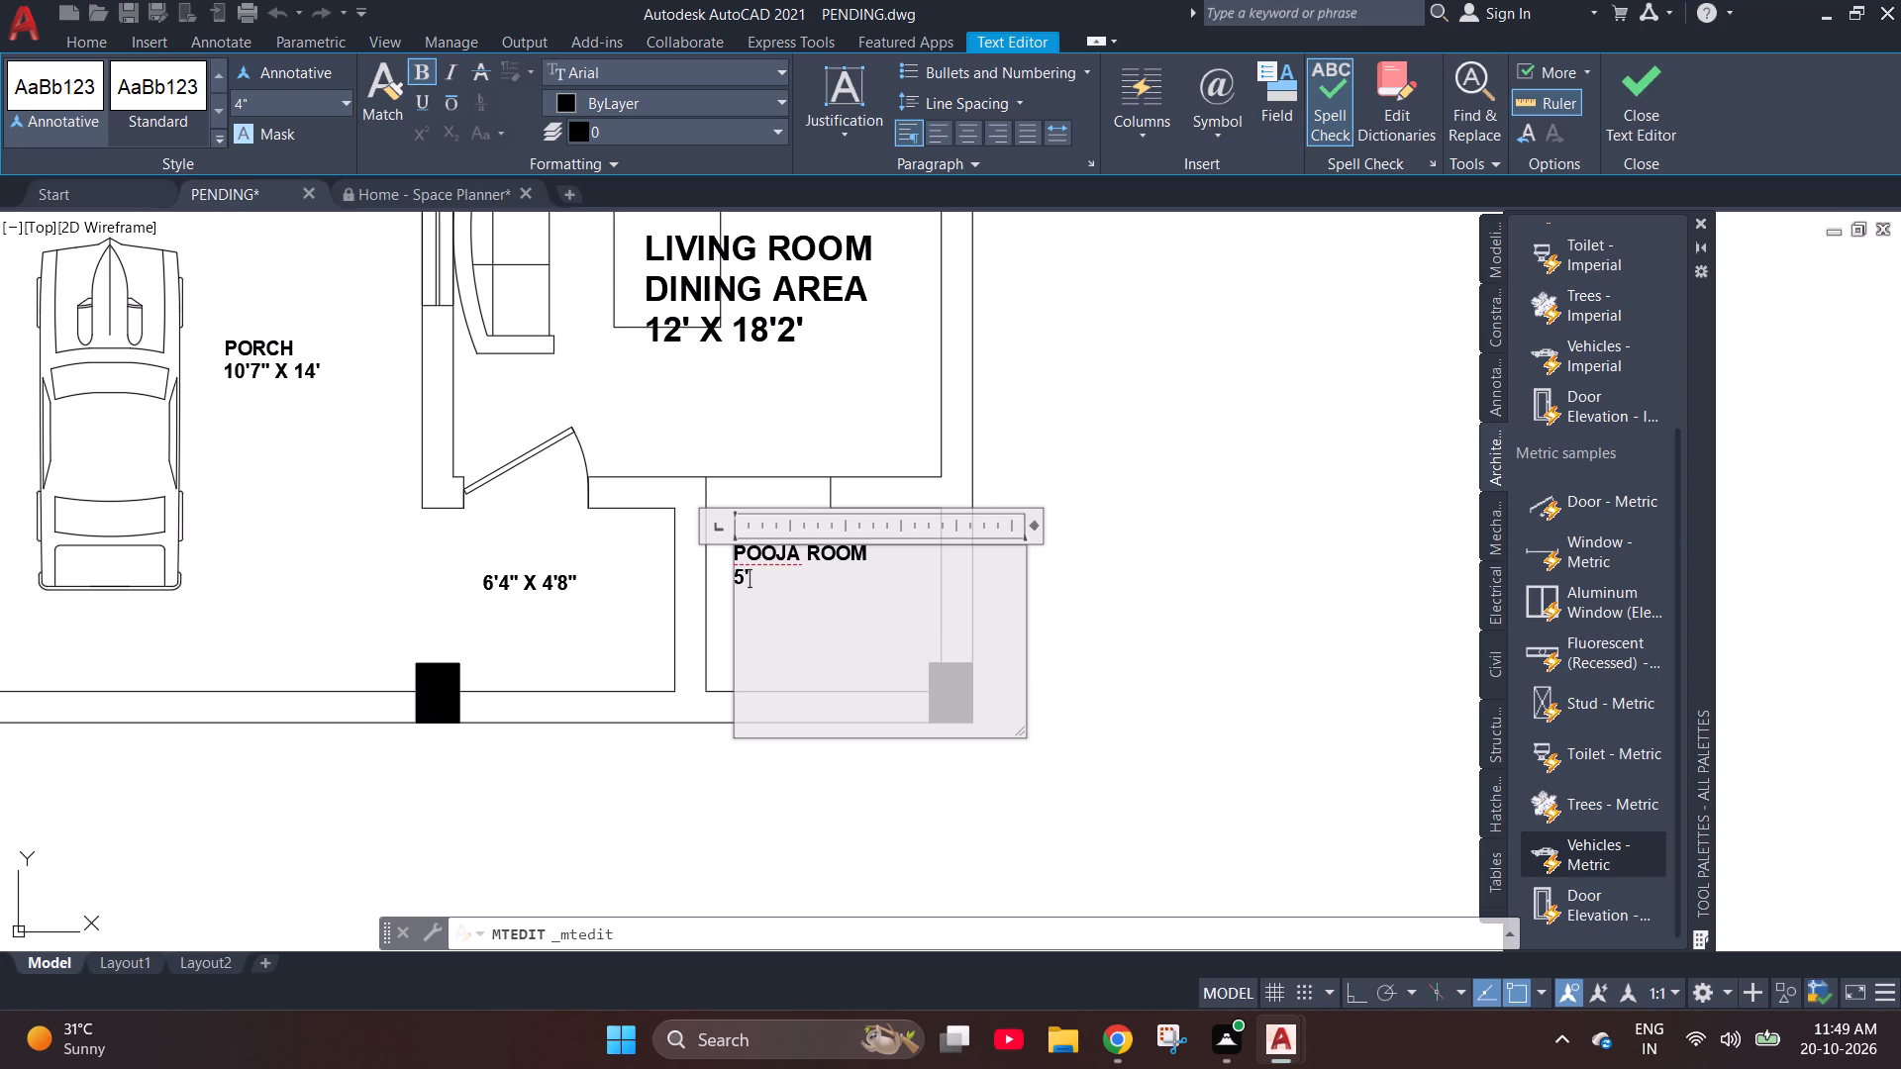
pyautogui.press('8')
pyautogui.hotkey('shift', '"')
pyautogui.write('X4')
pyautogui.press('BackSpace')
pyautogui.press('5')
pyautogui.press("'")
pyautogui.press('Left')
pyautogui.press('Left')
pyautogui.press('space')
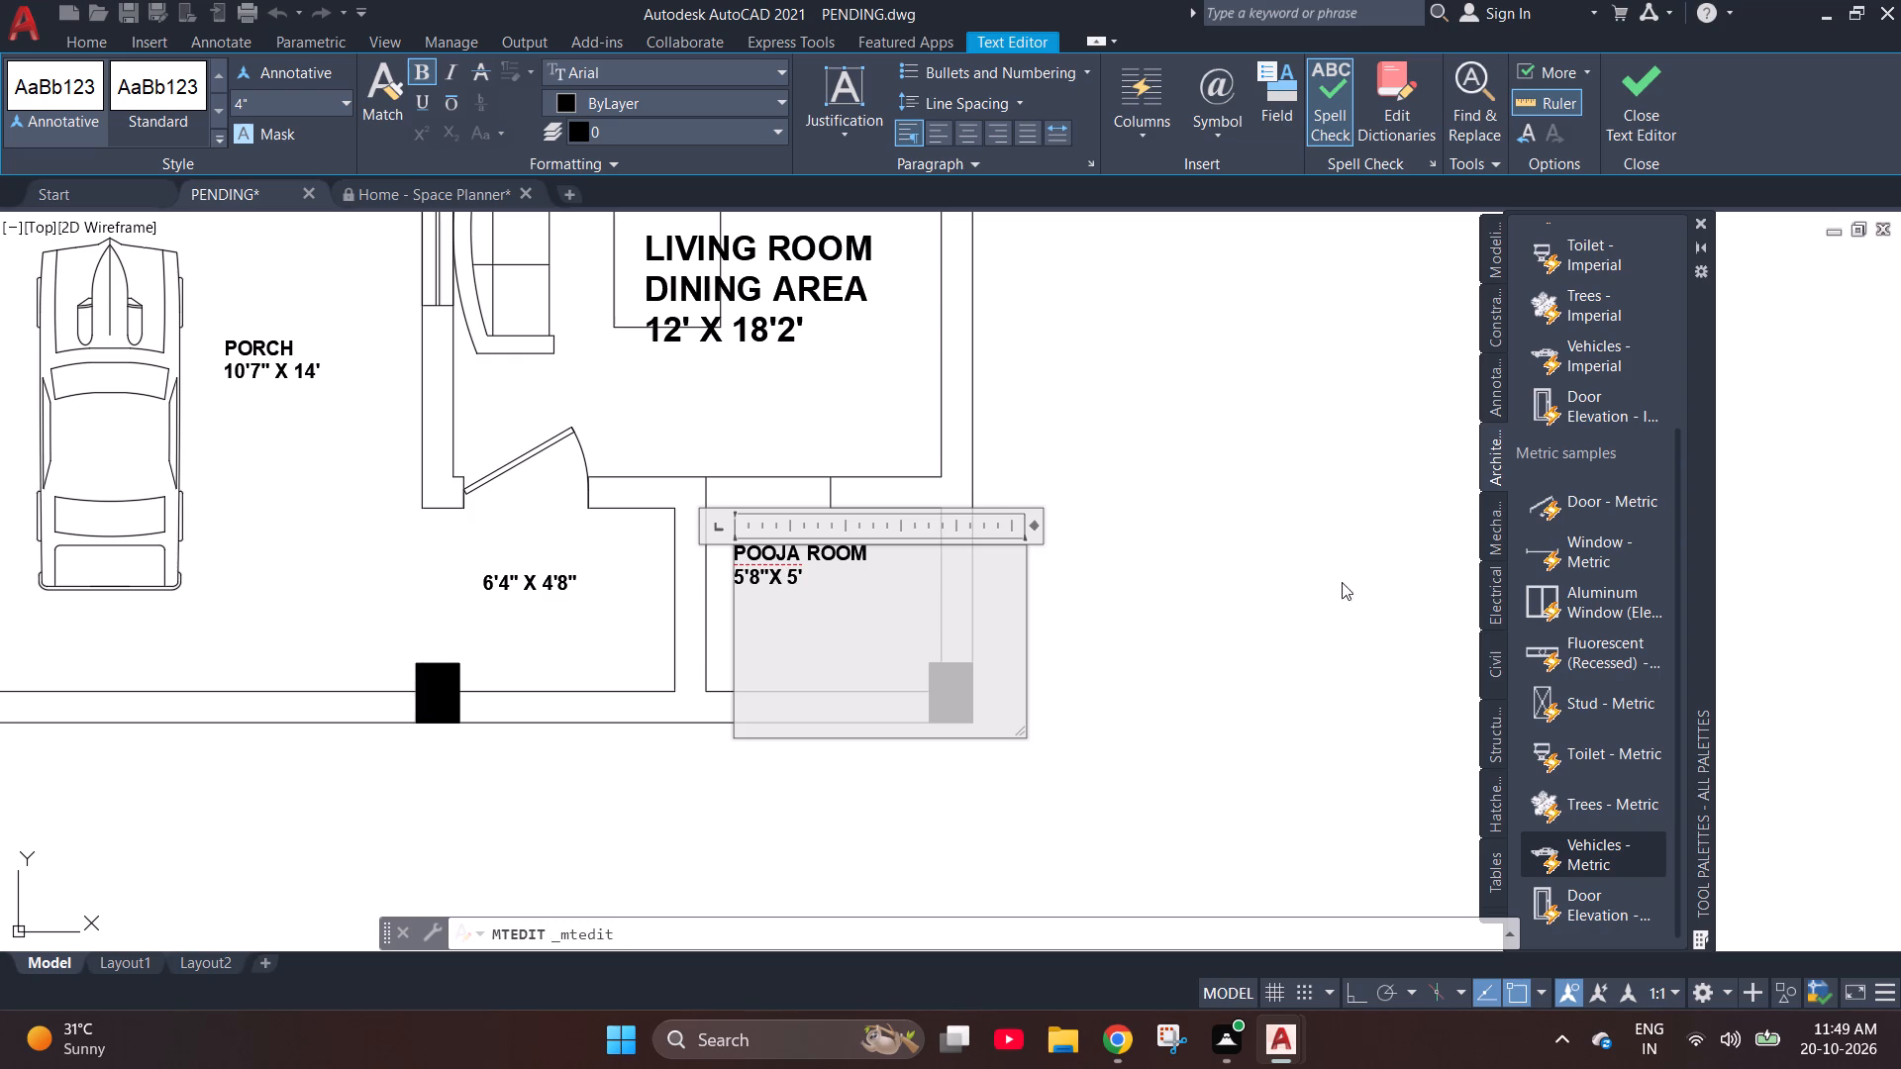
pyautogui.click(1341, 582)
# Delete the two stray symbols lying outside the floor plan, beyond the overall 43'-8" dimension.
pyautogui.scroll(-2, 845, 582)
pyautogui.scroll(-2, 1027, 631)
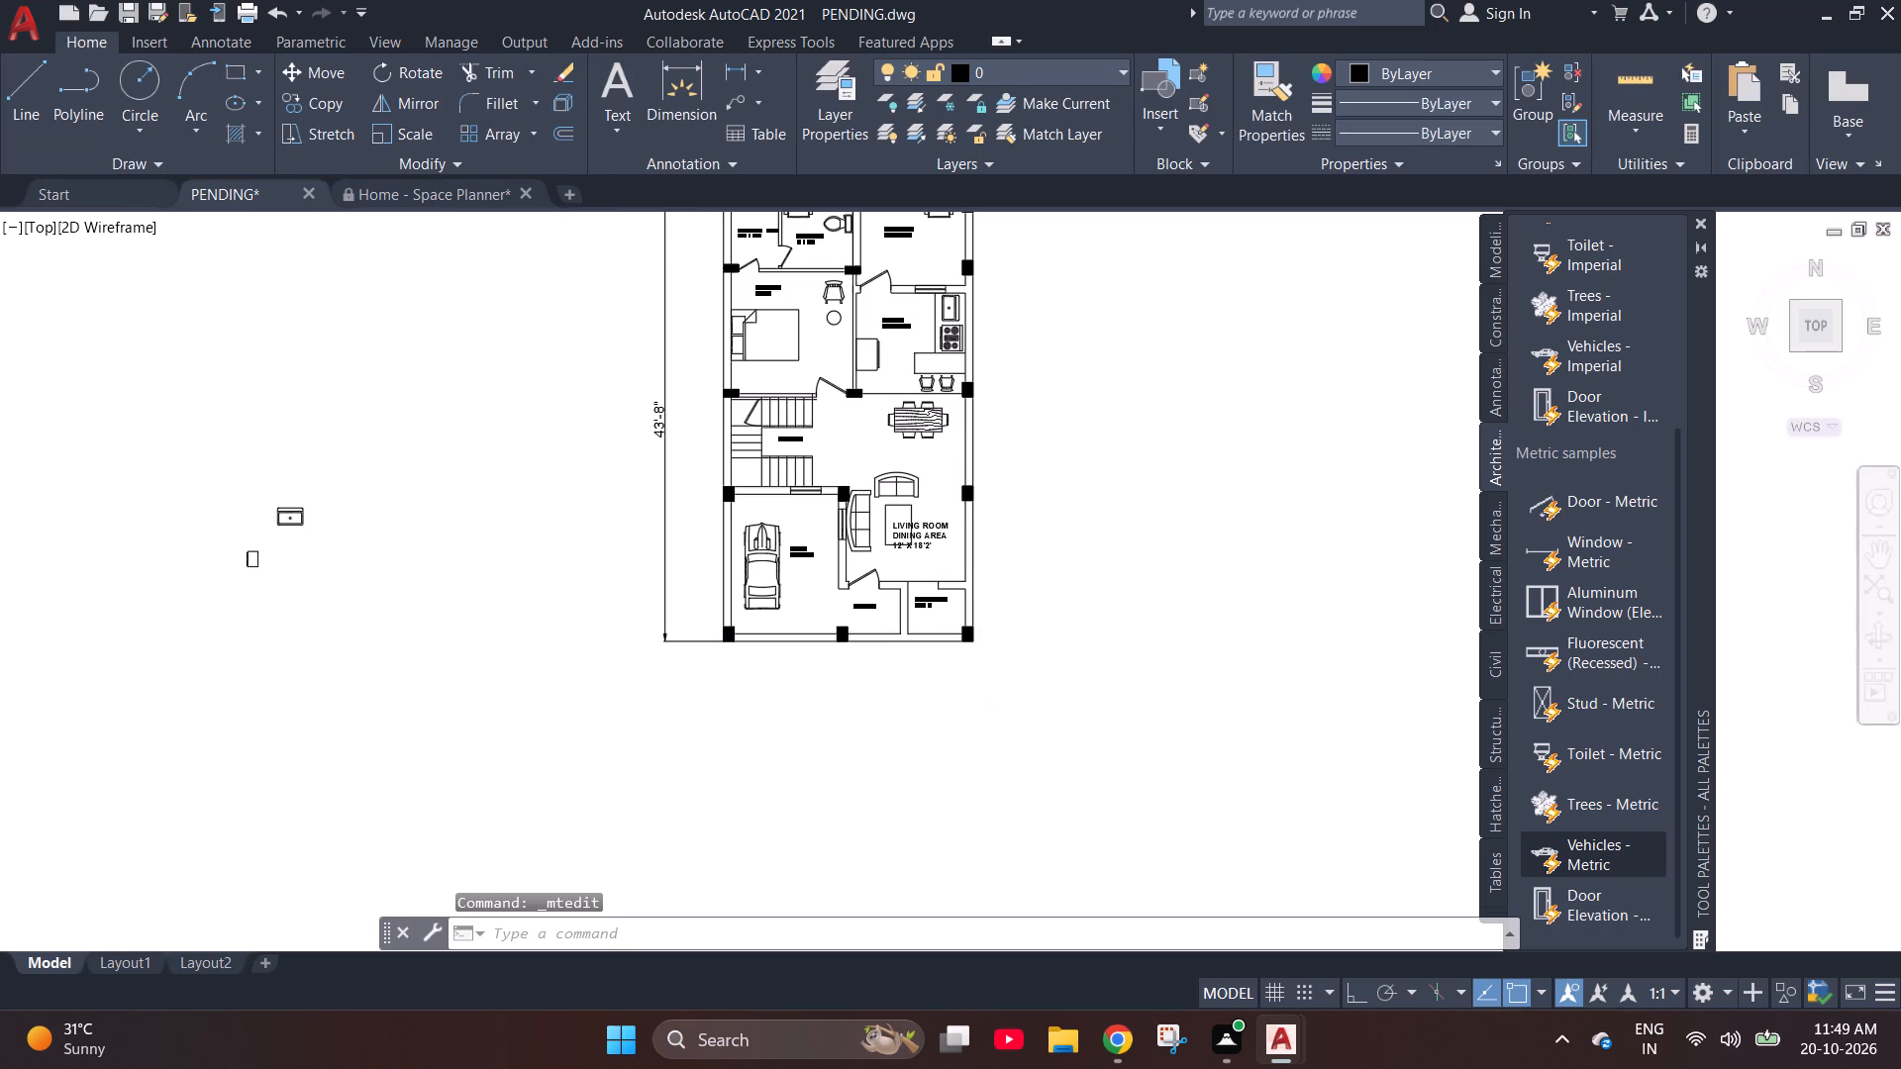
pyautogui.scroll(2, 973, 423)
pyautogui.scroll(-1, 932, 537)
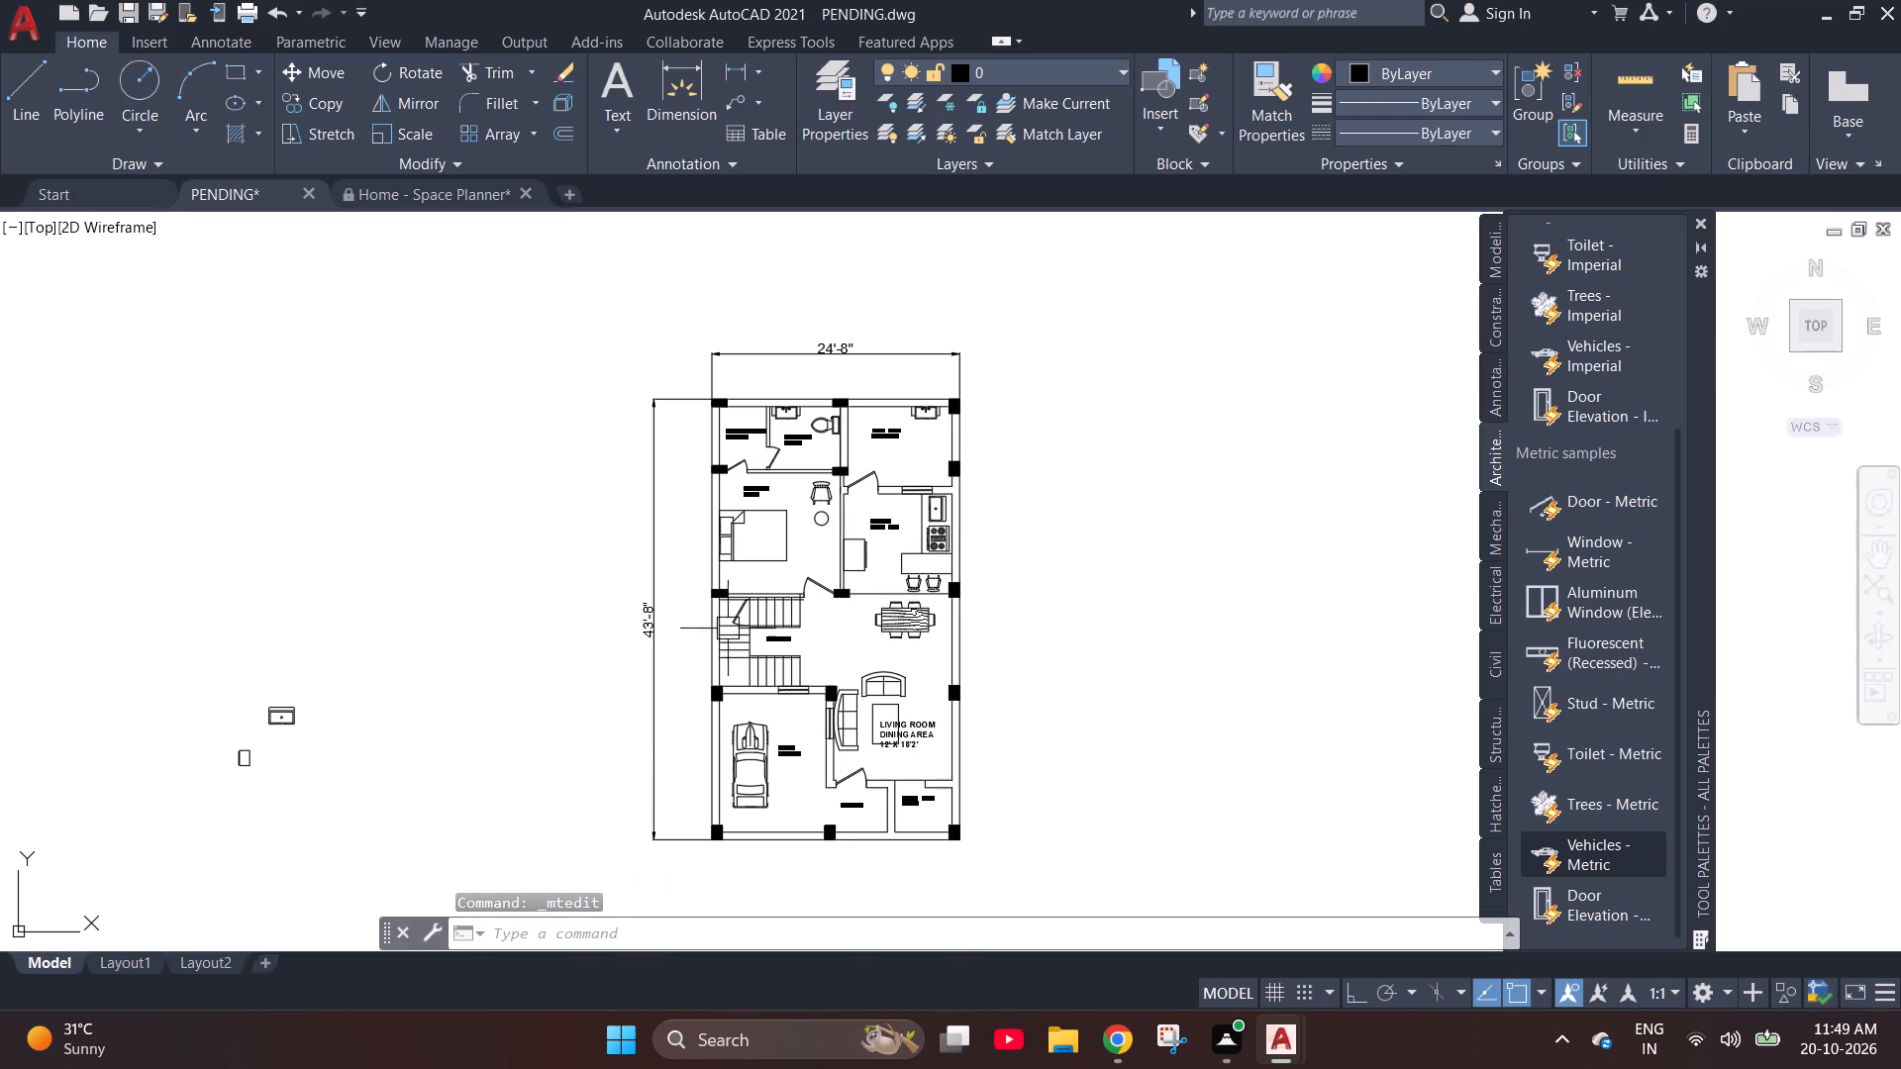
pyautogui.moveTo(357, 796); pyautogui.dragTo(337, 761)
pyautogui.click(111, 596)
pyautogui.press('Delete')
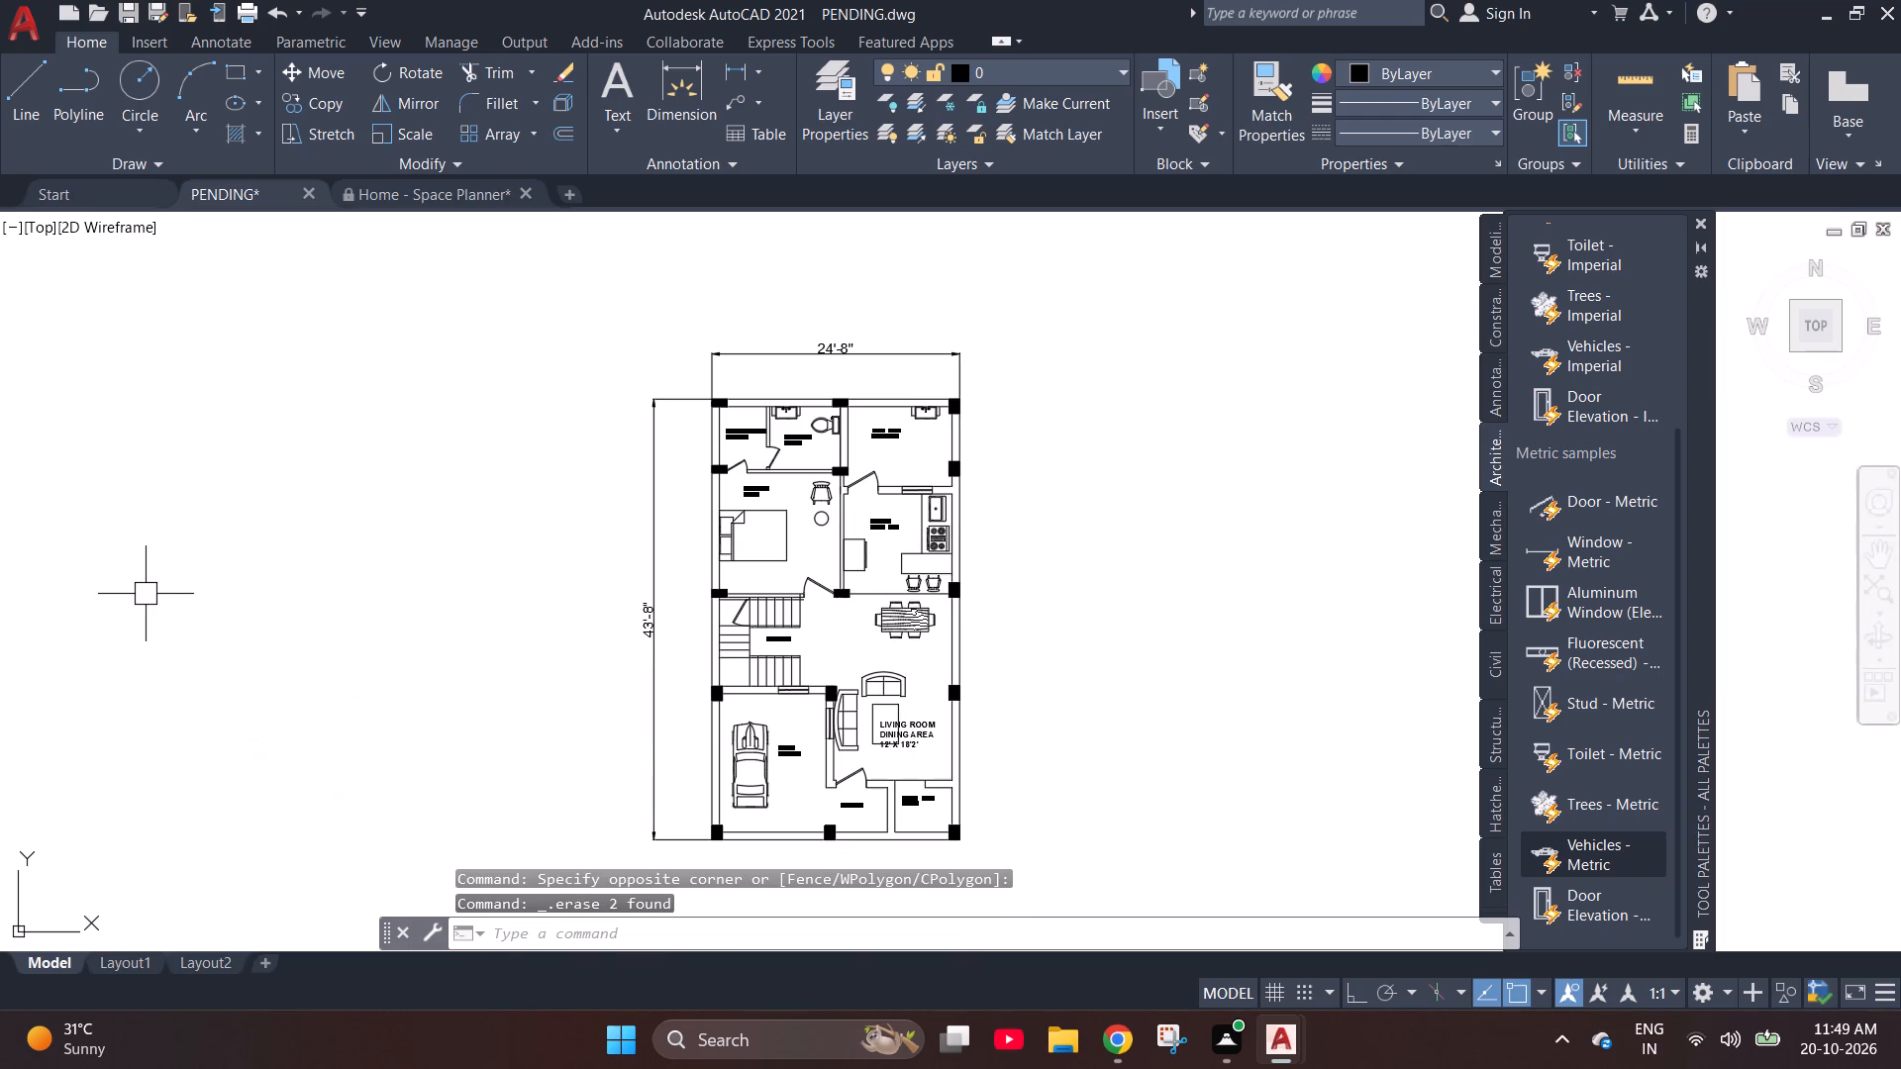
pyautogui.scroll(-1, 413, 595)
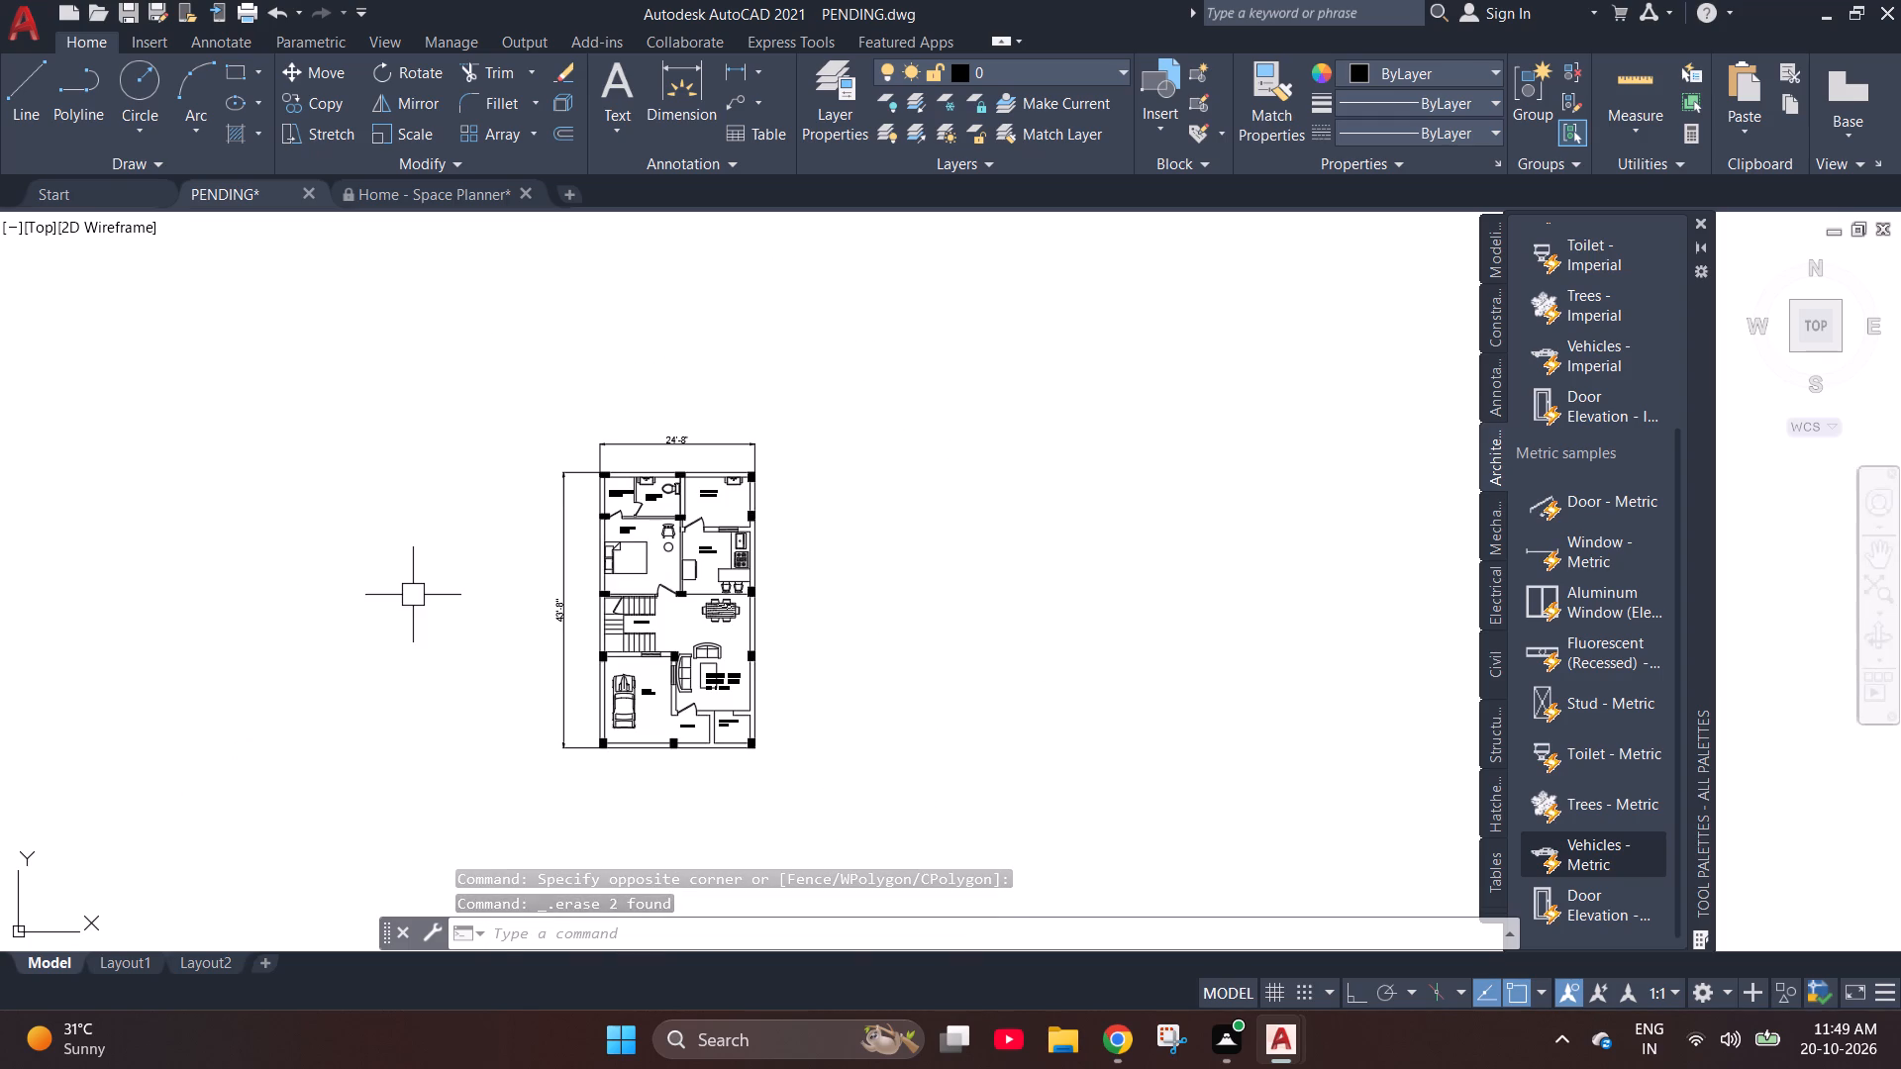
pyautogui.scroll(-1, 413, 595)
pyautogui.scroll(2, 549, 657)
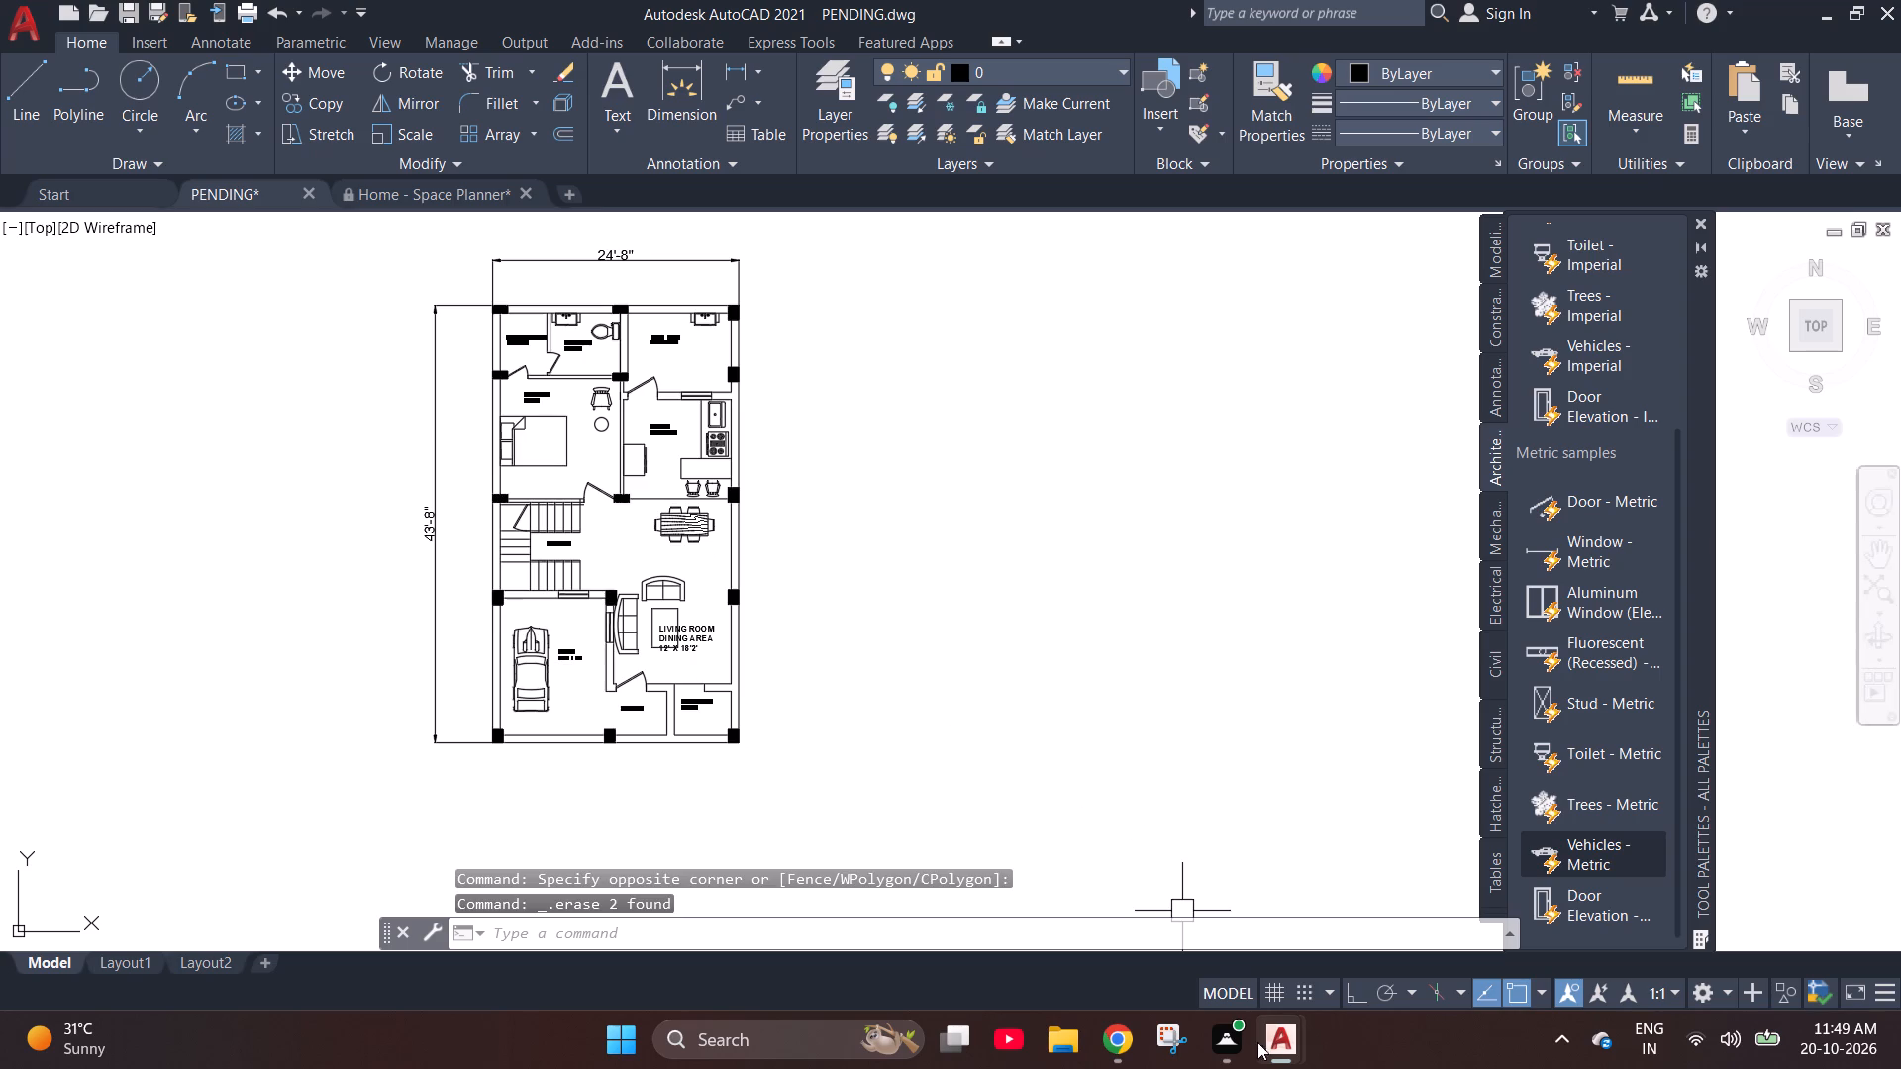
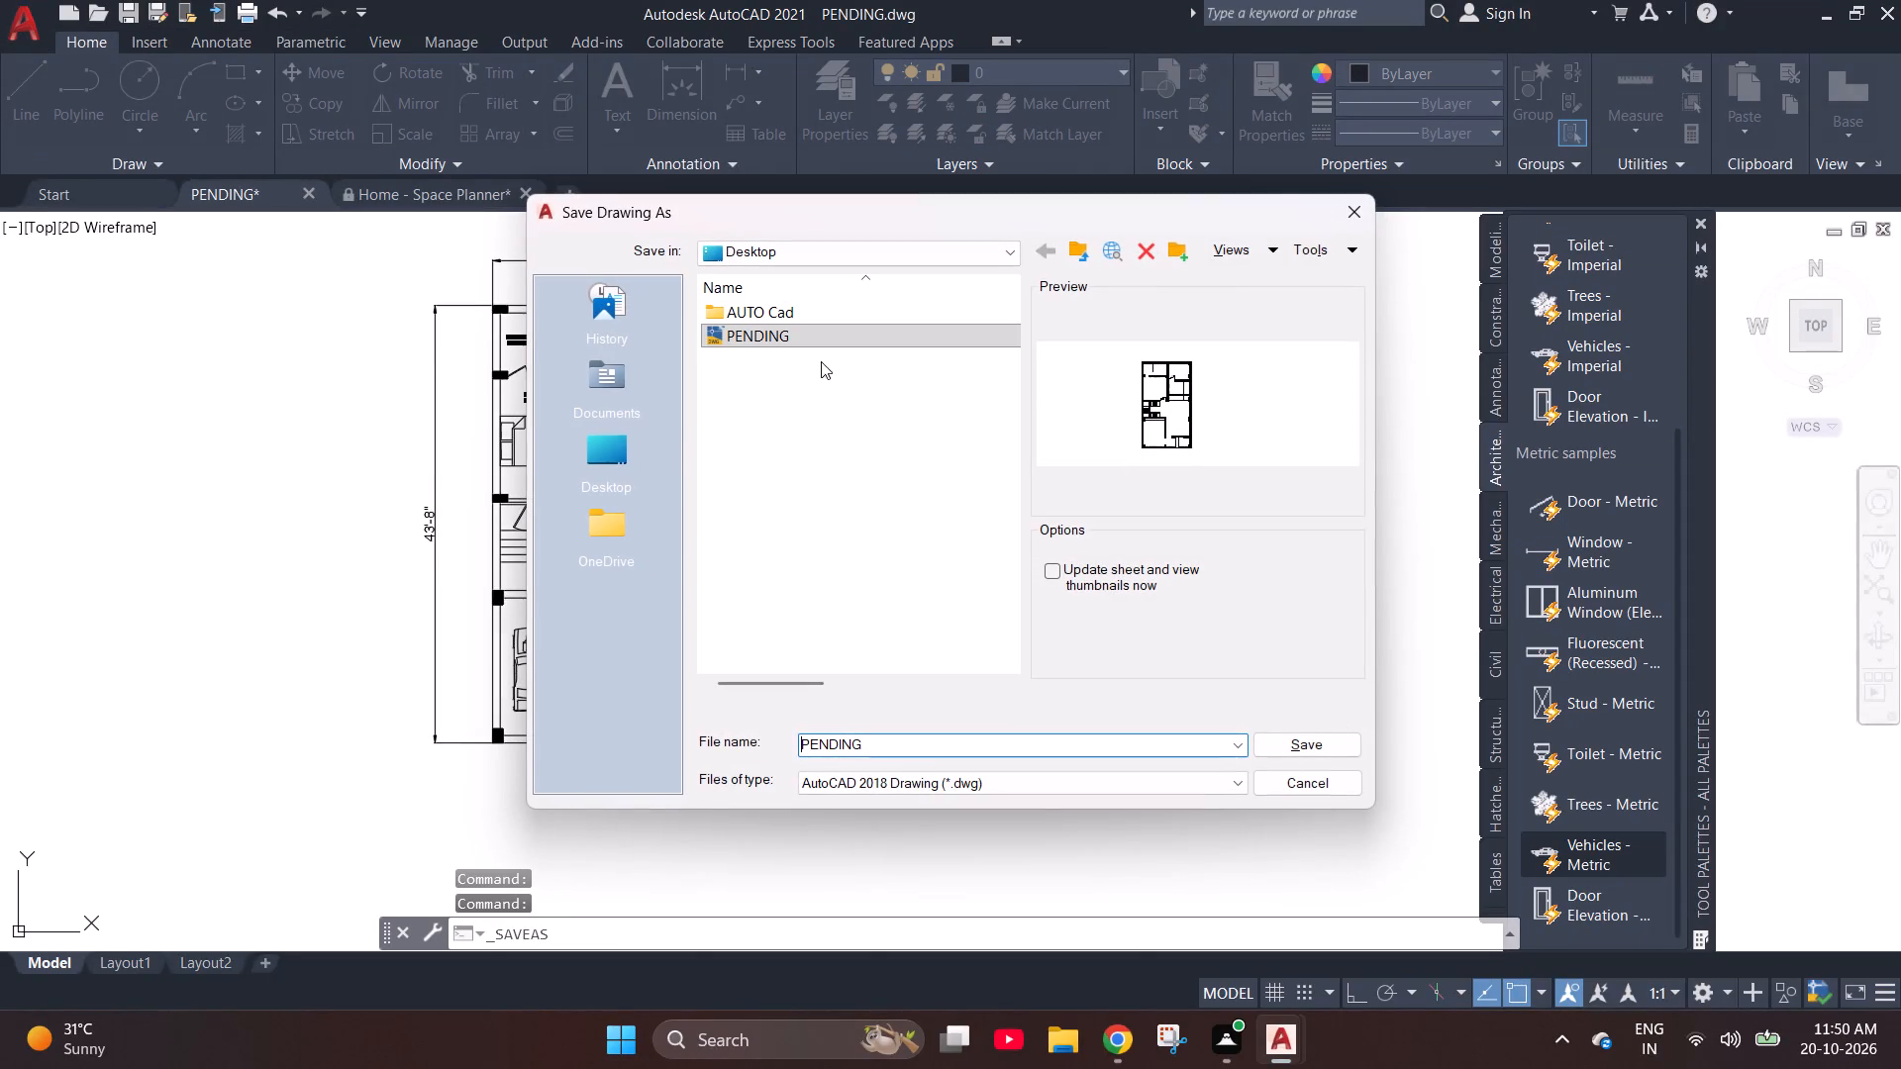
# Save the drawing to the Desktop under the new name GROUND FLOOR as an AutoCAD 2018 Drawing.
pyautogui.click(602, 389)
pyautogui.click(621, 471)
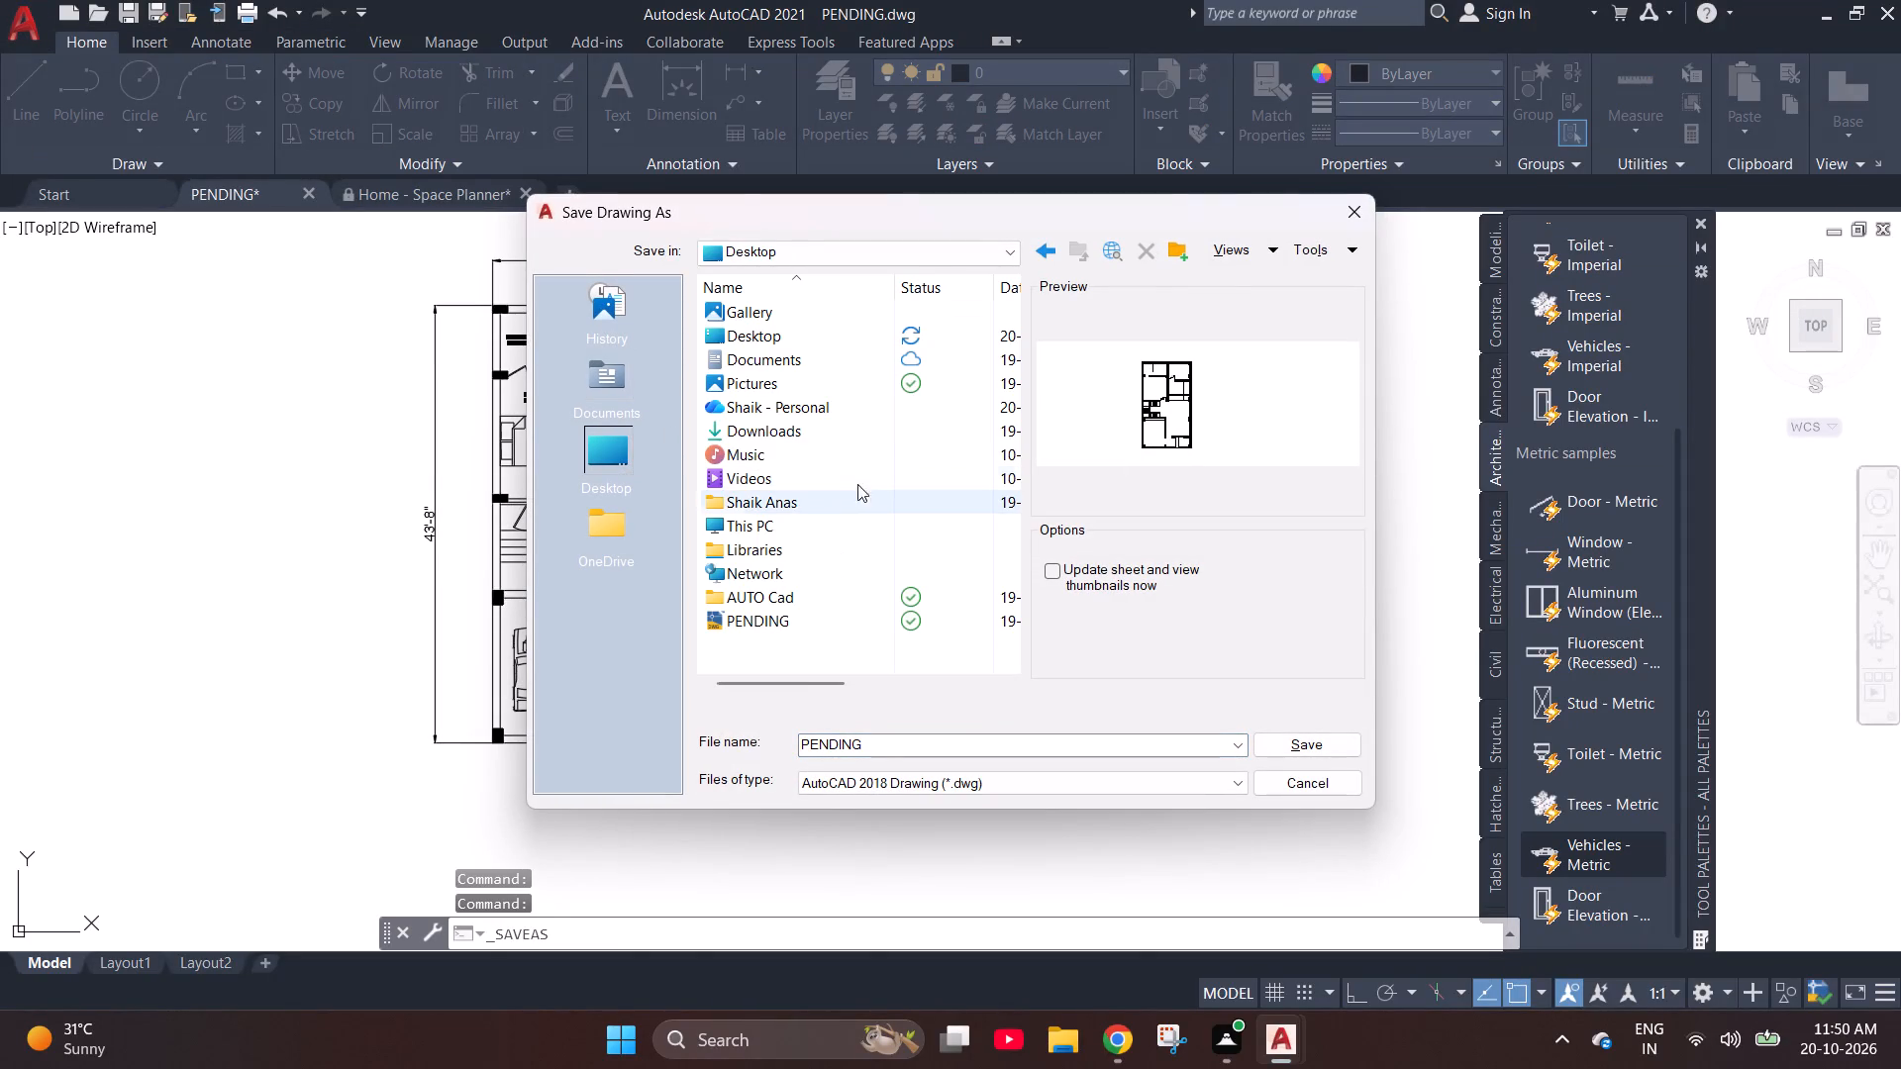
pyautogui.click(608, 390)
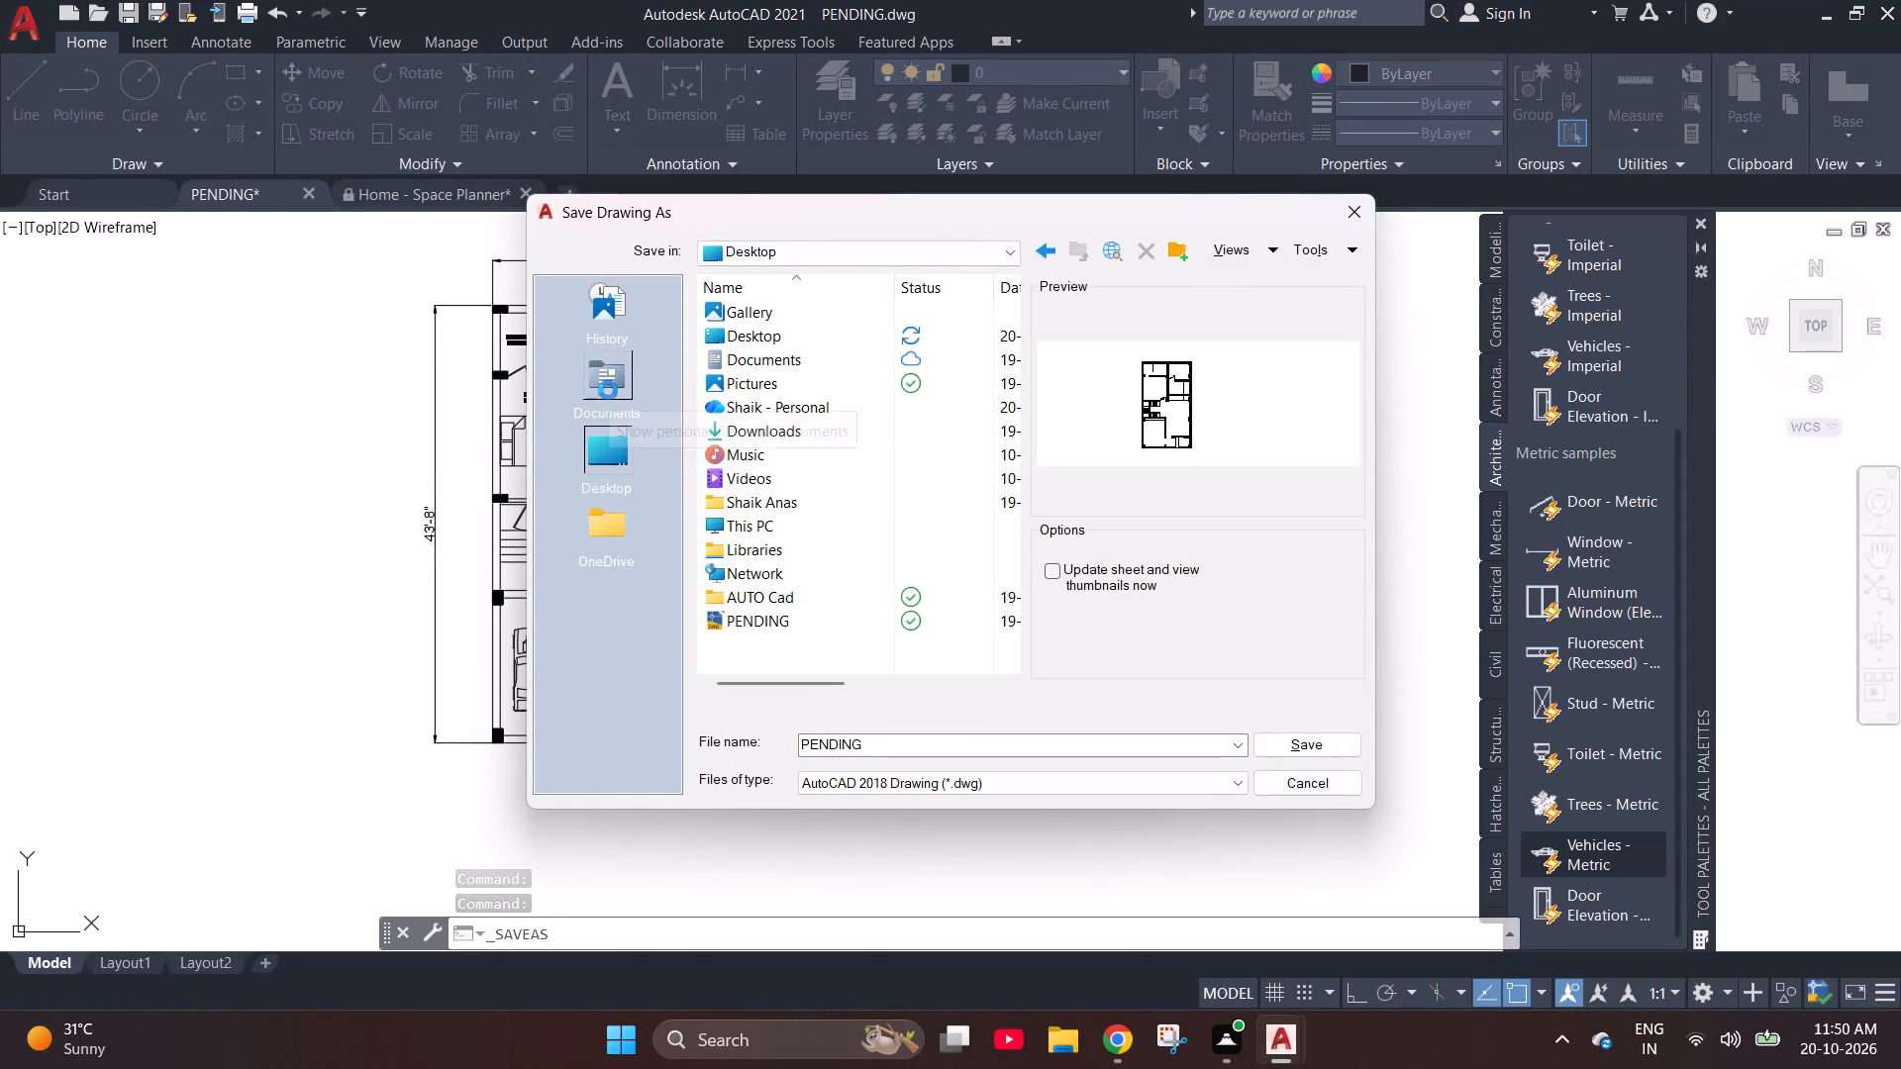
pyautogui.click(607, 456)
pyautogui.click(905, 742)
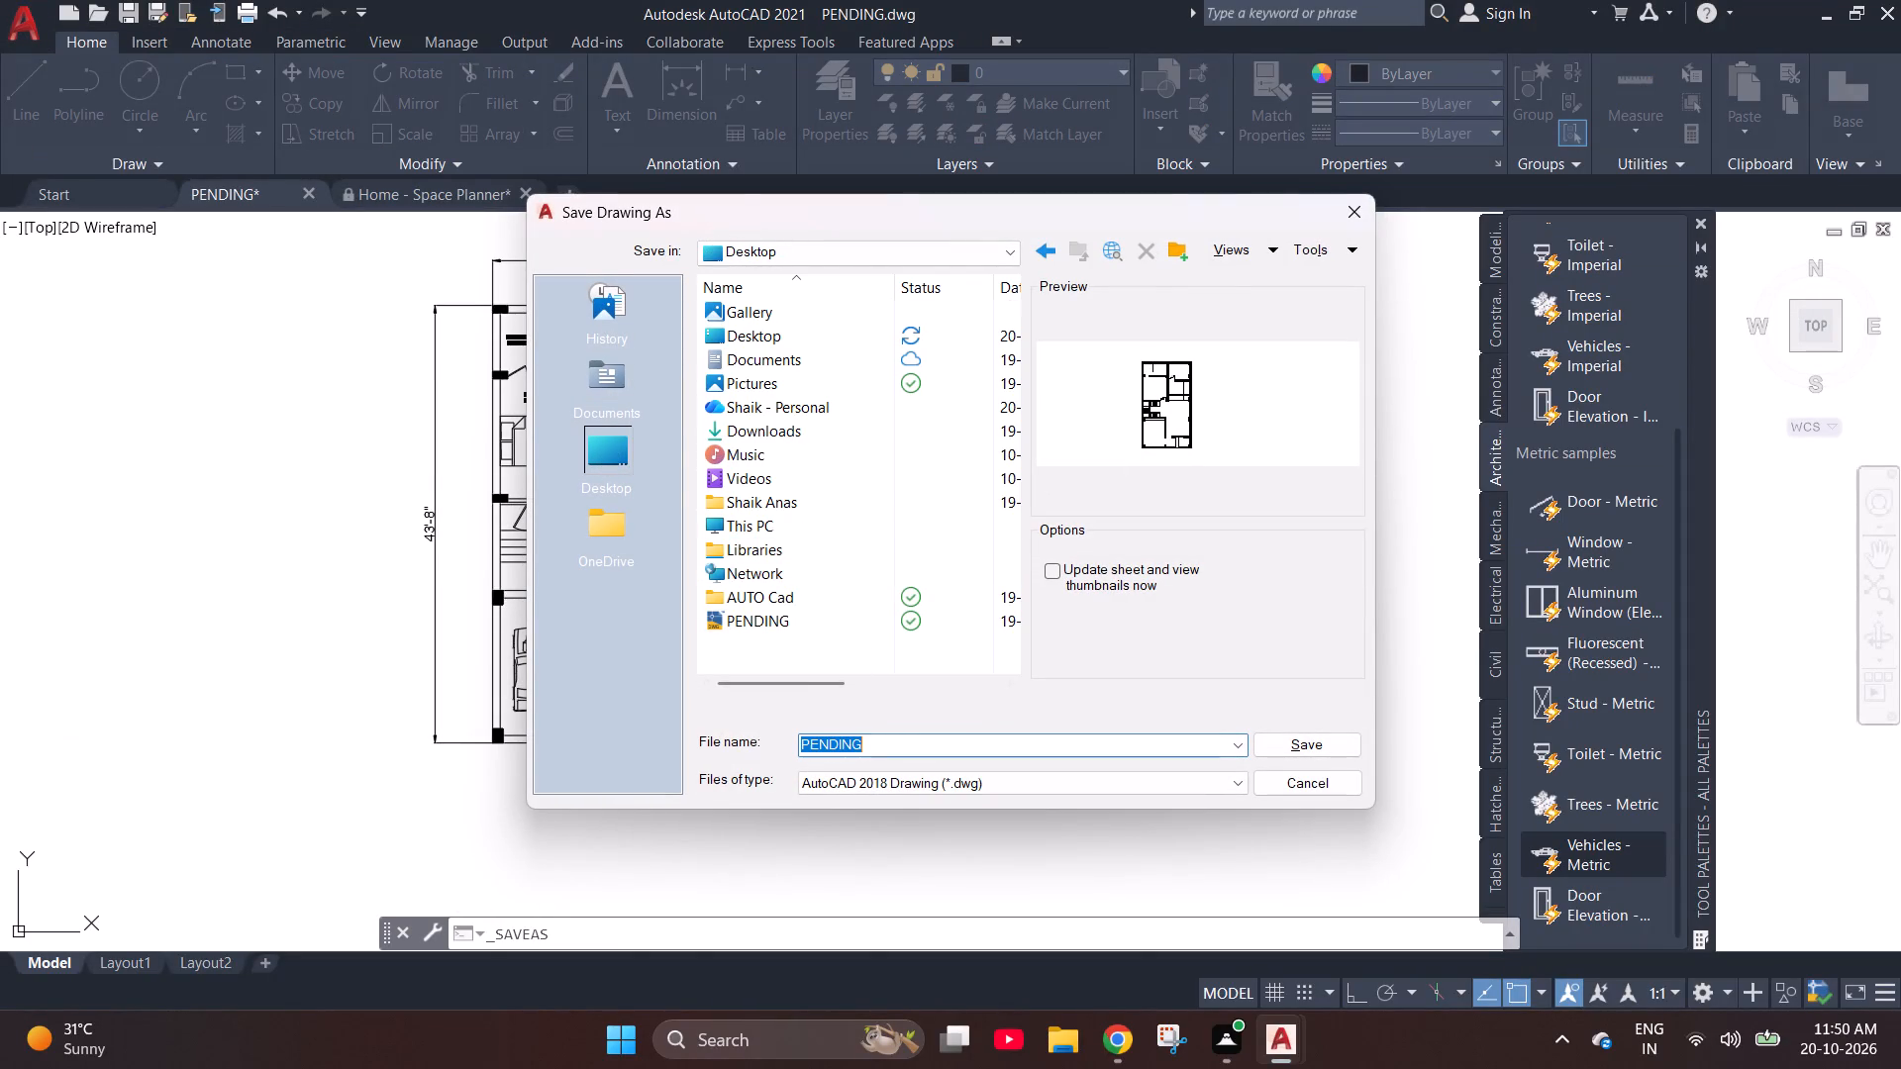
pyautogui.click(905, 742)
pyautogui.press('space')
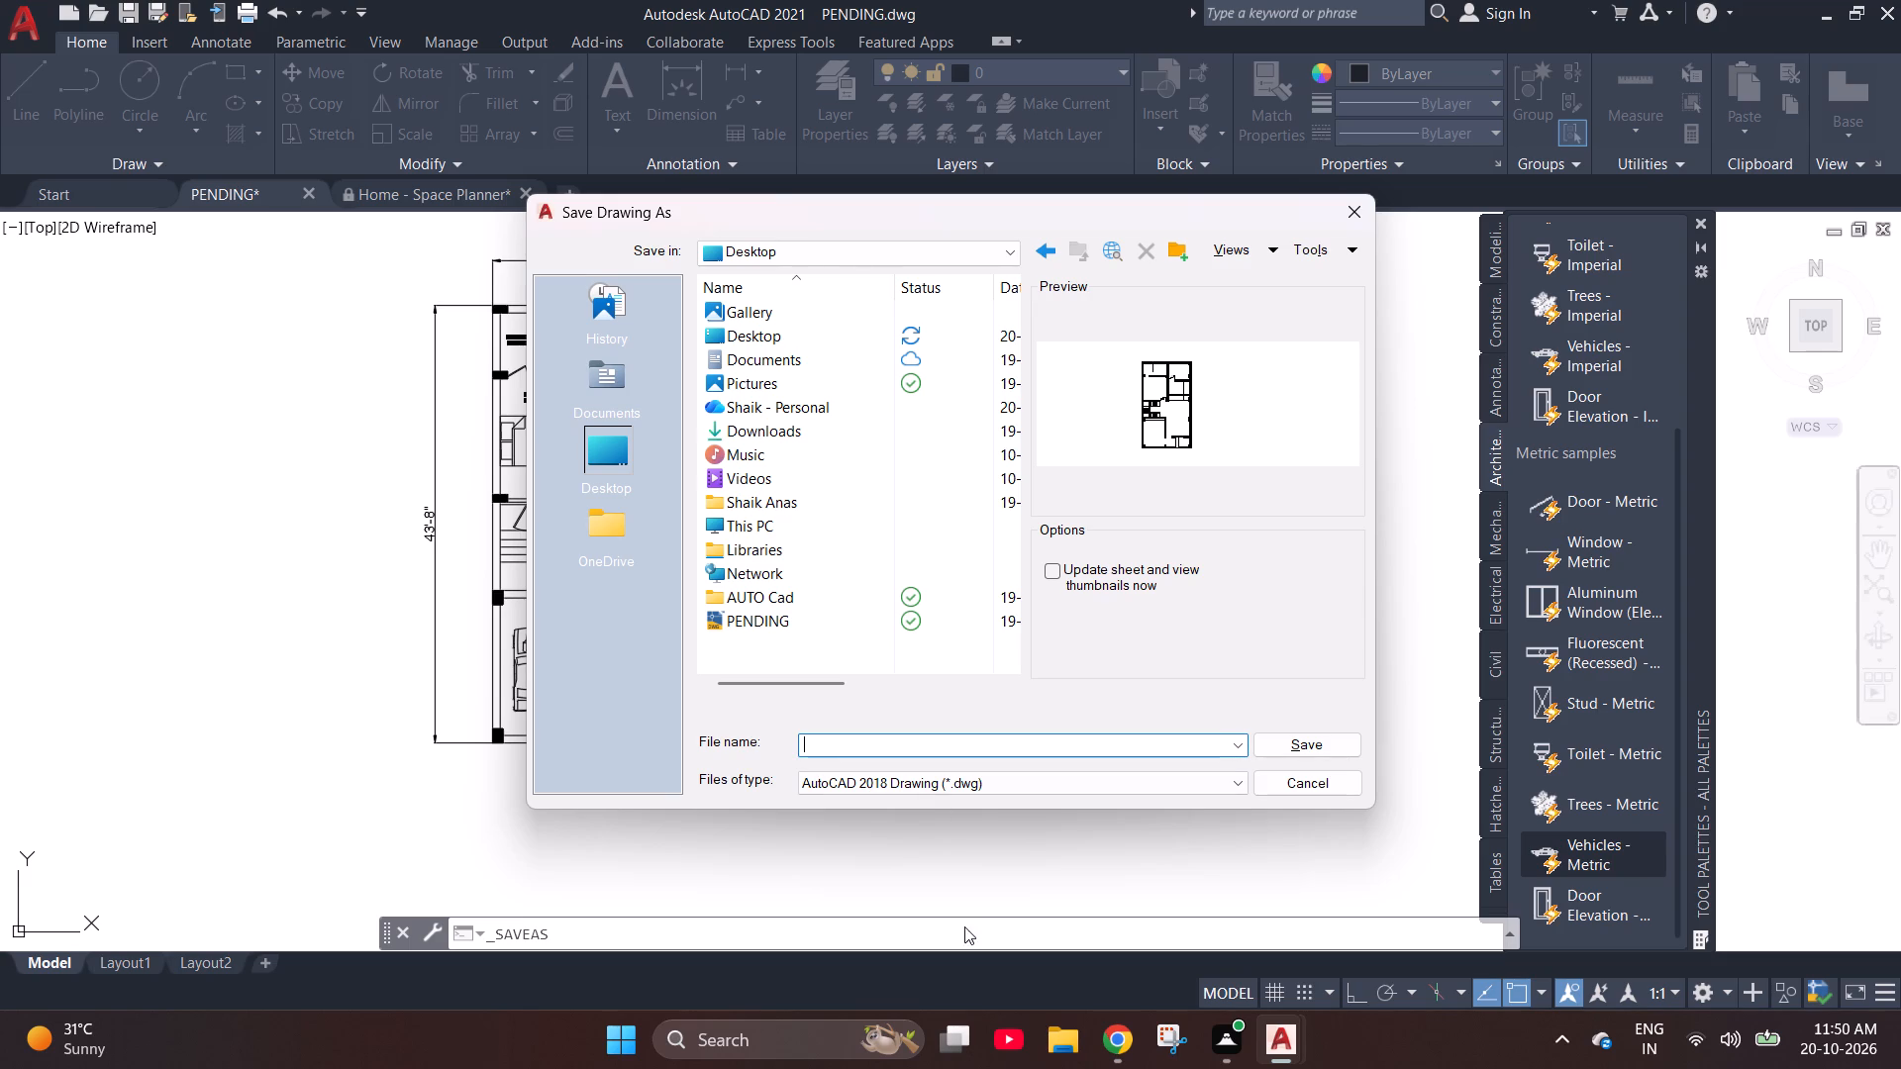
pyautogui.write('GROUNF')
pyautogui.press('space')
pyautogui.hotkey('ctrl', 'a')
pyautogui.write('GROUND FLOOR')
pyautogui.press('Tab')
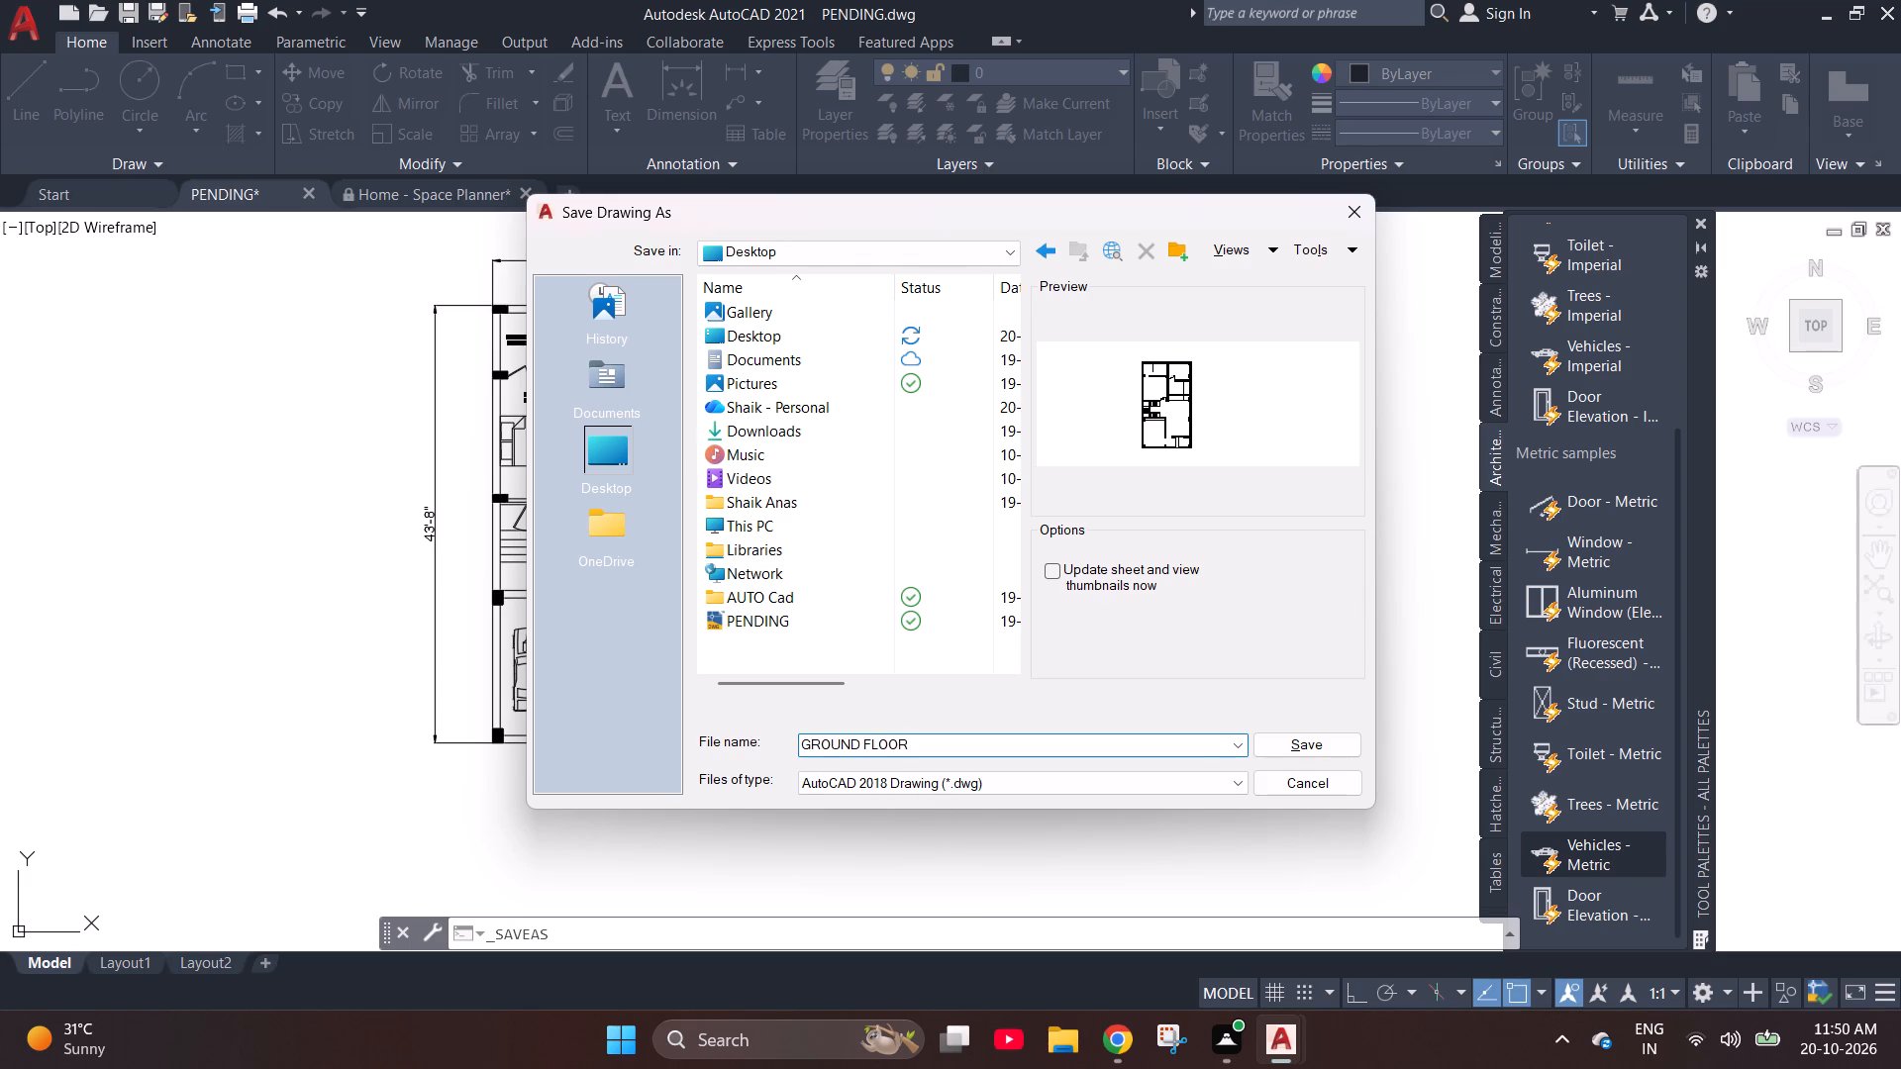
pyautogui.press('Return')
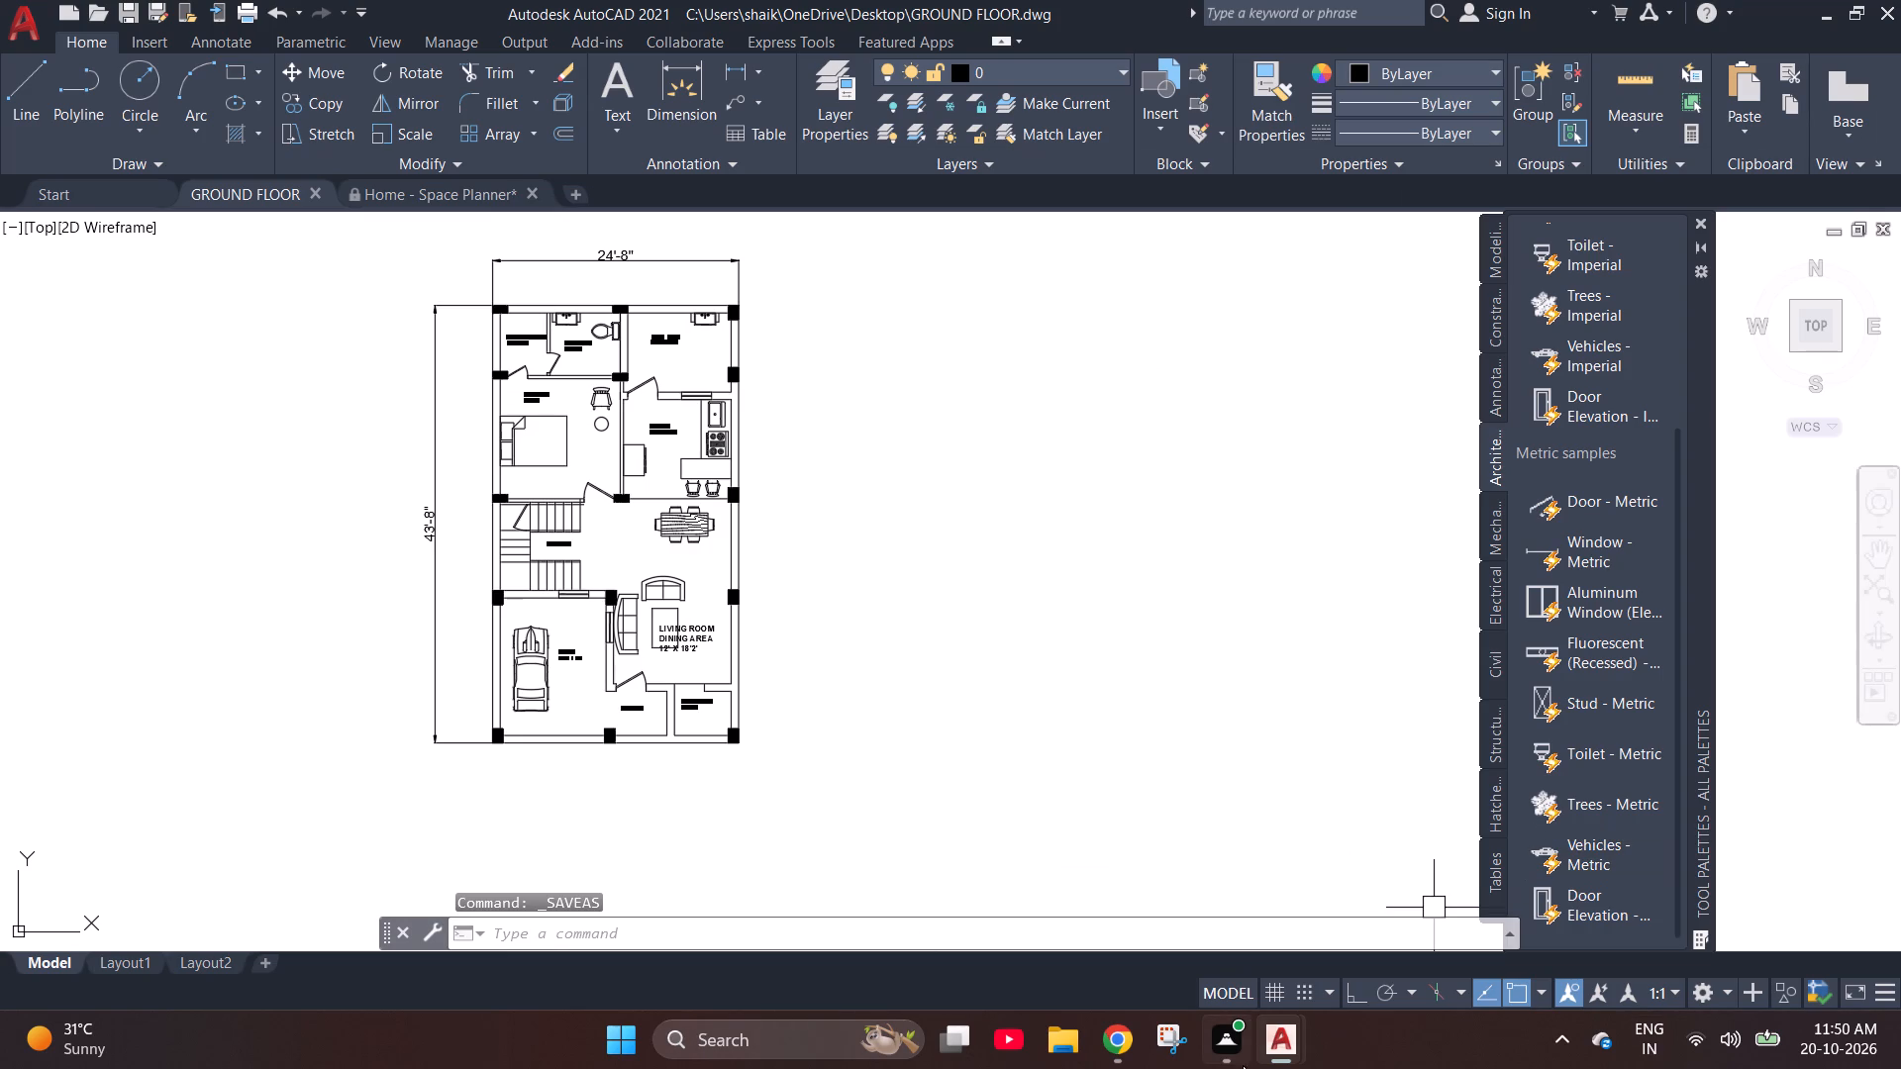